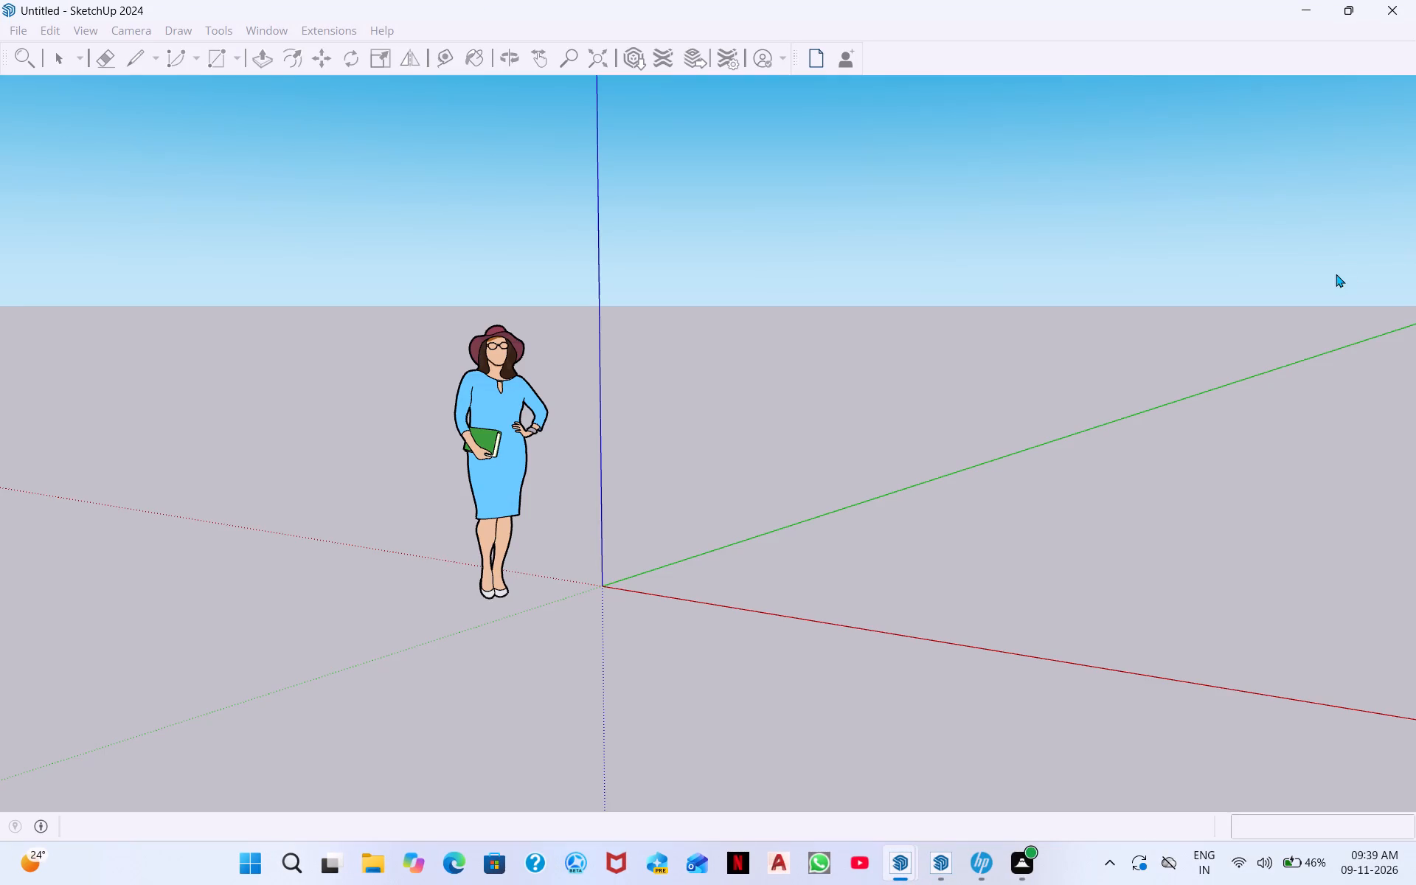
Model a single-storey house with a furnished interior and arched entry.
Delete the default human scale figure standing near the origin of the new model.
{"action": "left_click_drag", "start_coordinate": [546, 603], "coordinate": [478, 617]}
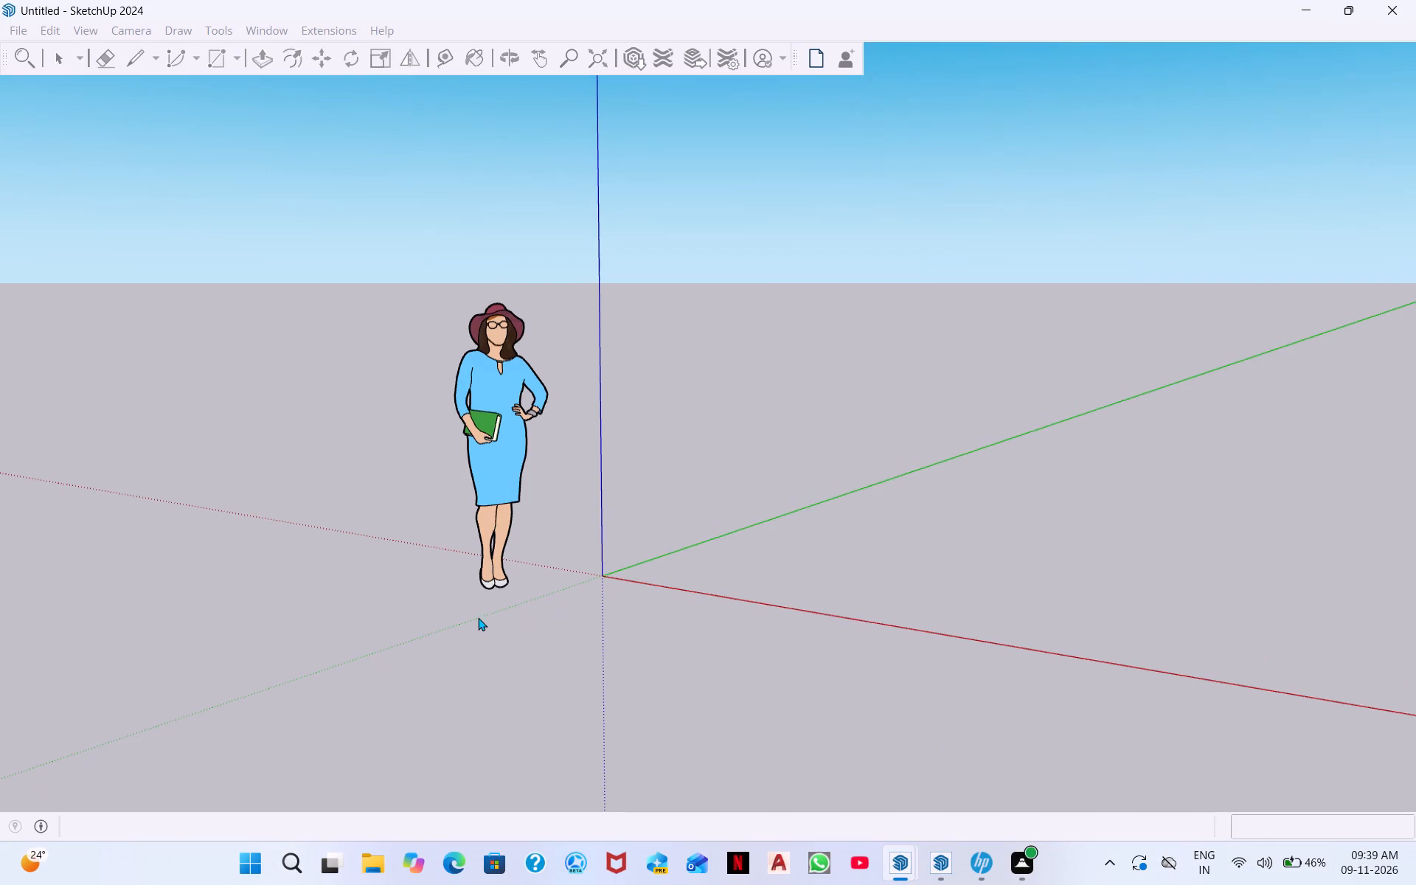
{"action": "left_click_drag", "start_coordinate": [478, 617], "coordinate": [454, 550]}
{"action": "left_click", "coordinate": [514, 586]}
{"action": "left_click_drag", "start_coordinate": [538, 586], "coordinate": [443, 532]}
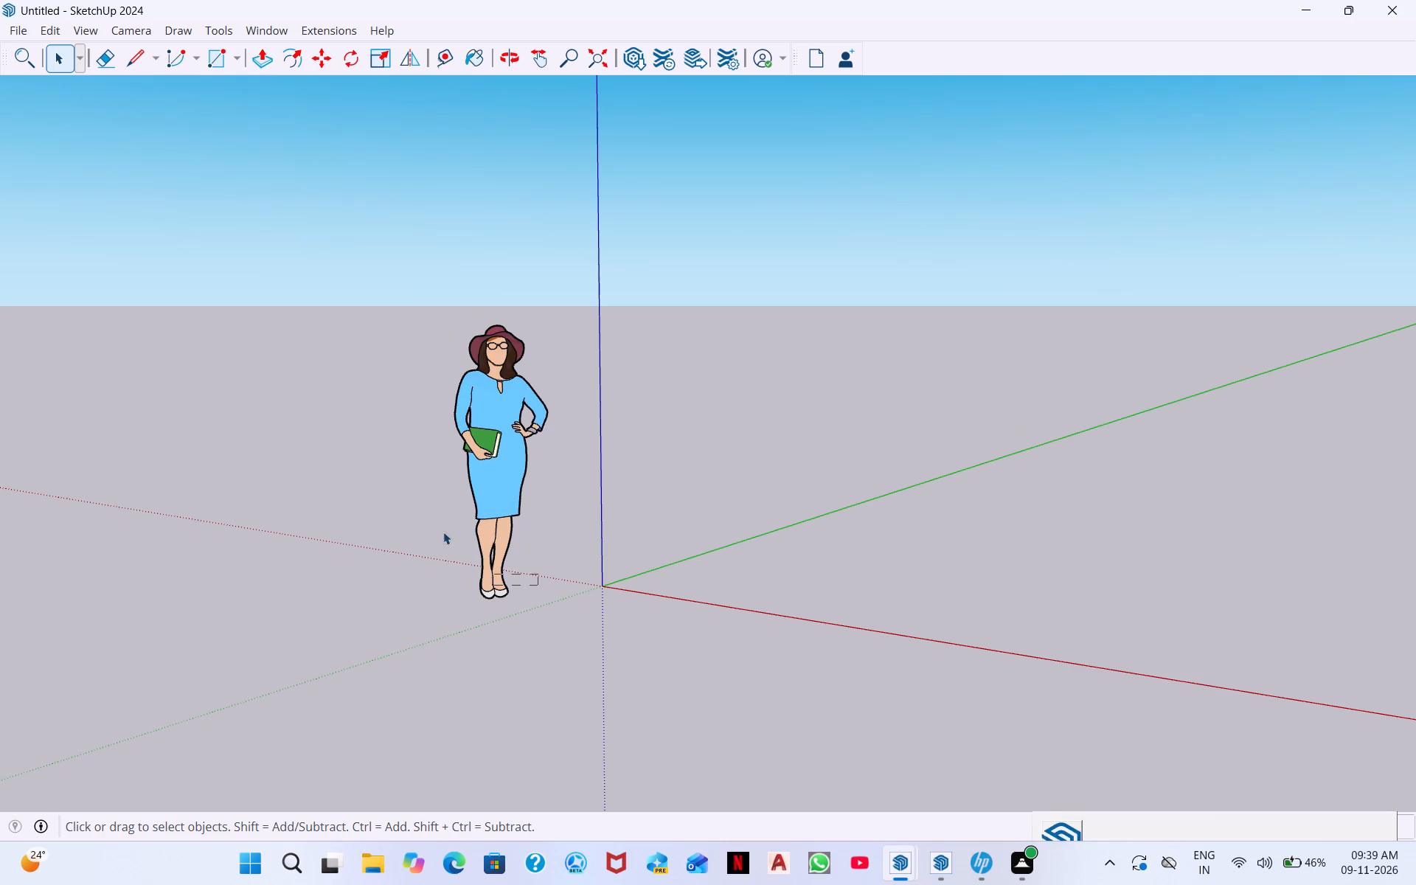
{"action": "left_click_drag", "start_coordinate": [443, 532], "coordinate": [496, 280]}
{"action": "right_click", "coordinate": [535, 124]}
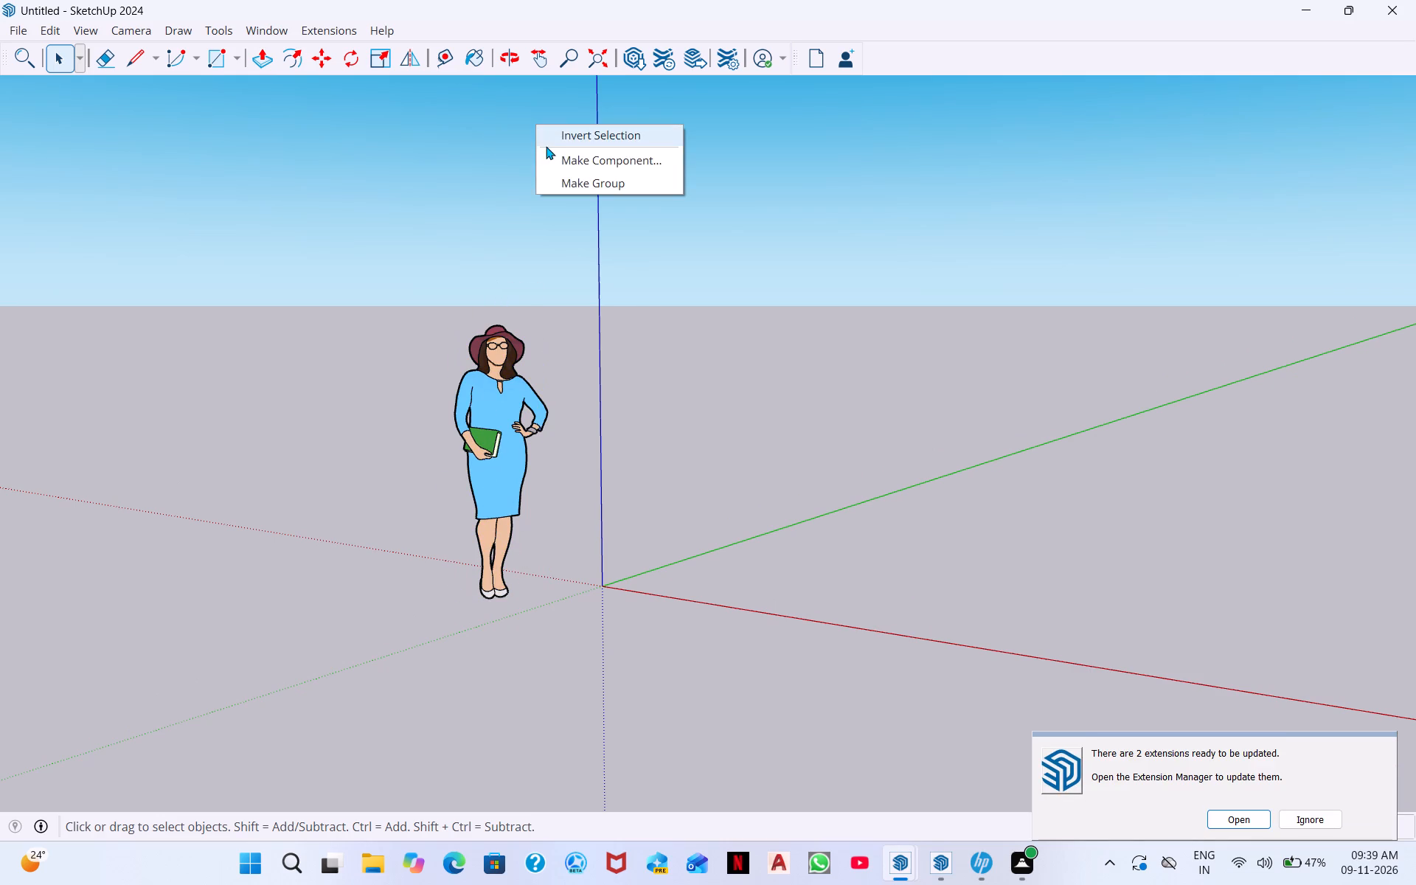
{"action": "left_click", "coordinate": [18, 34]}
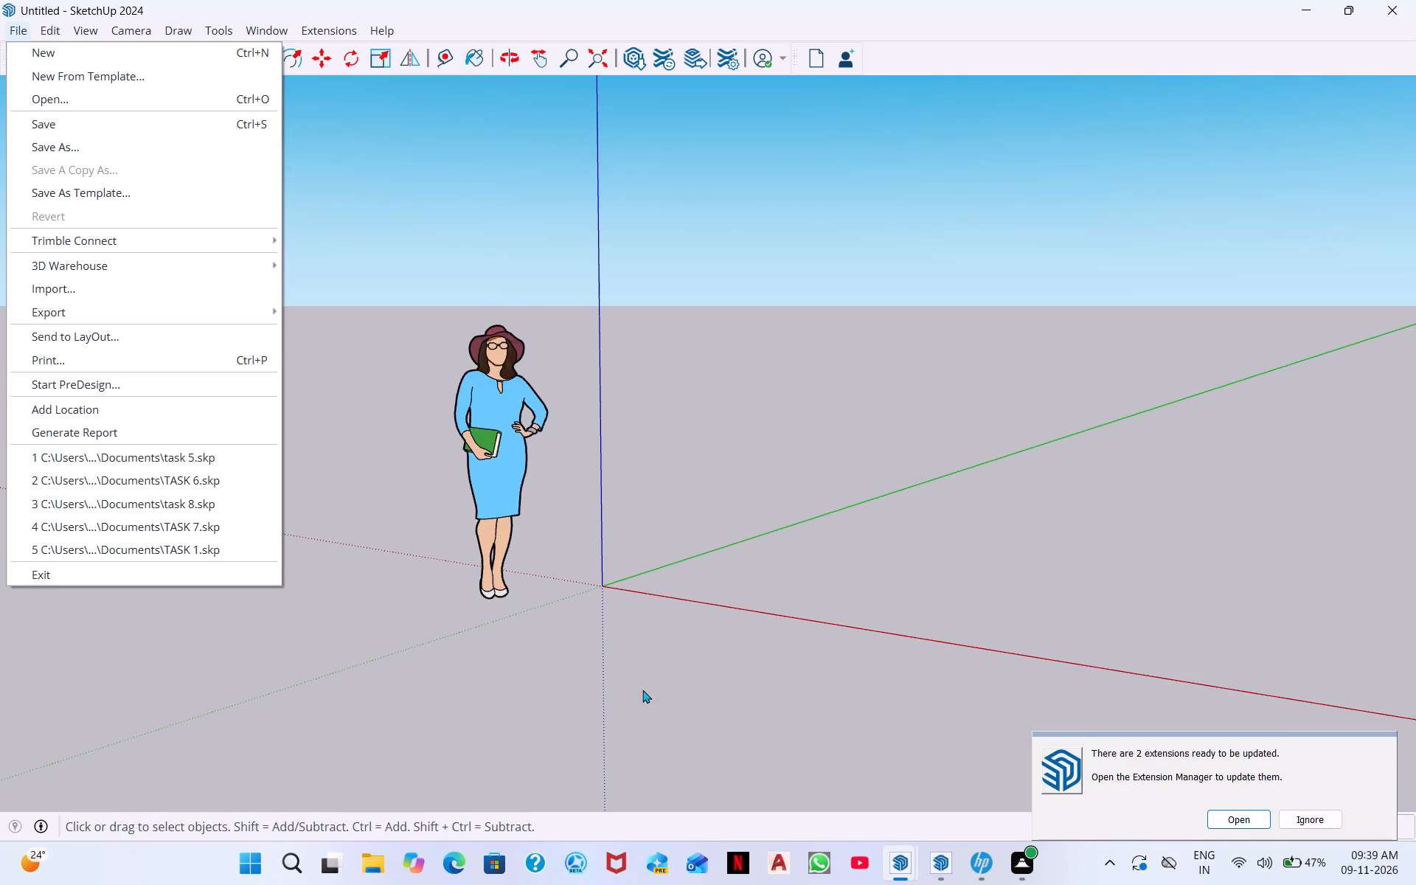
{"action": "left_click_drag", "start_coordinate": [642, 690], "coordinate": [429, 276]}
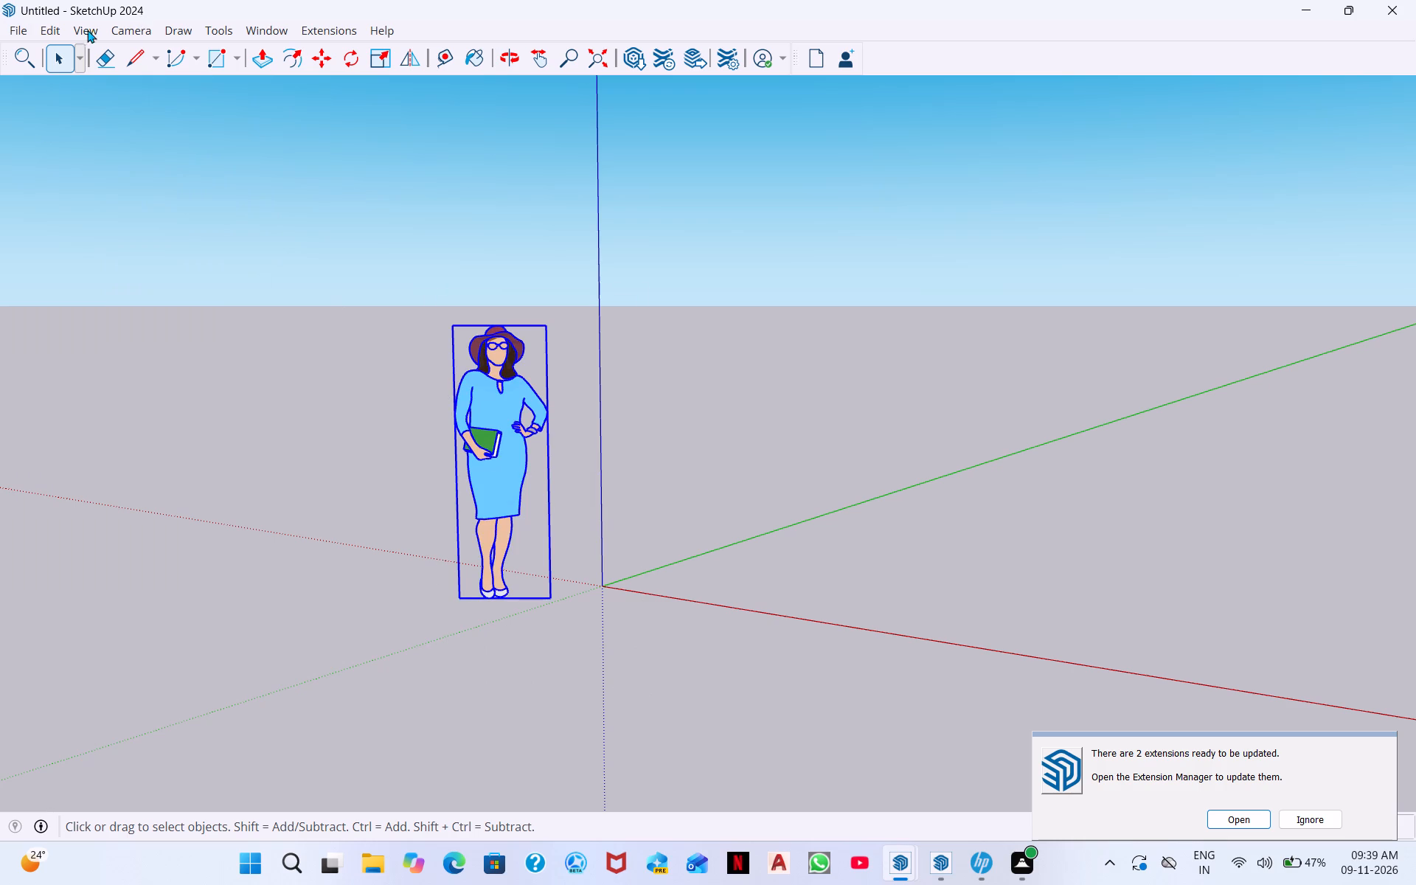
{"action": "left_click", "coordinate": [49, 35]}
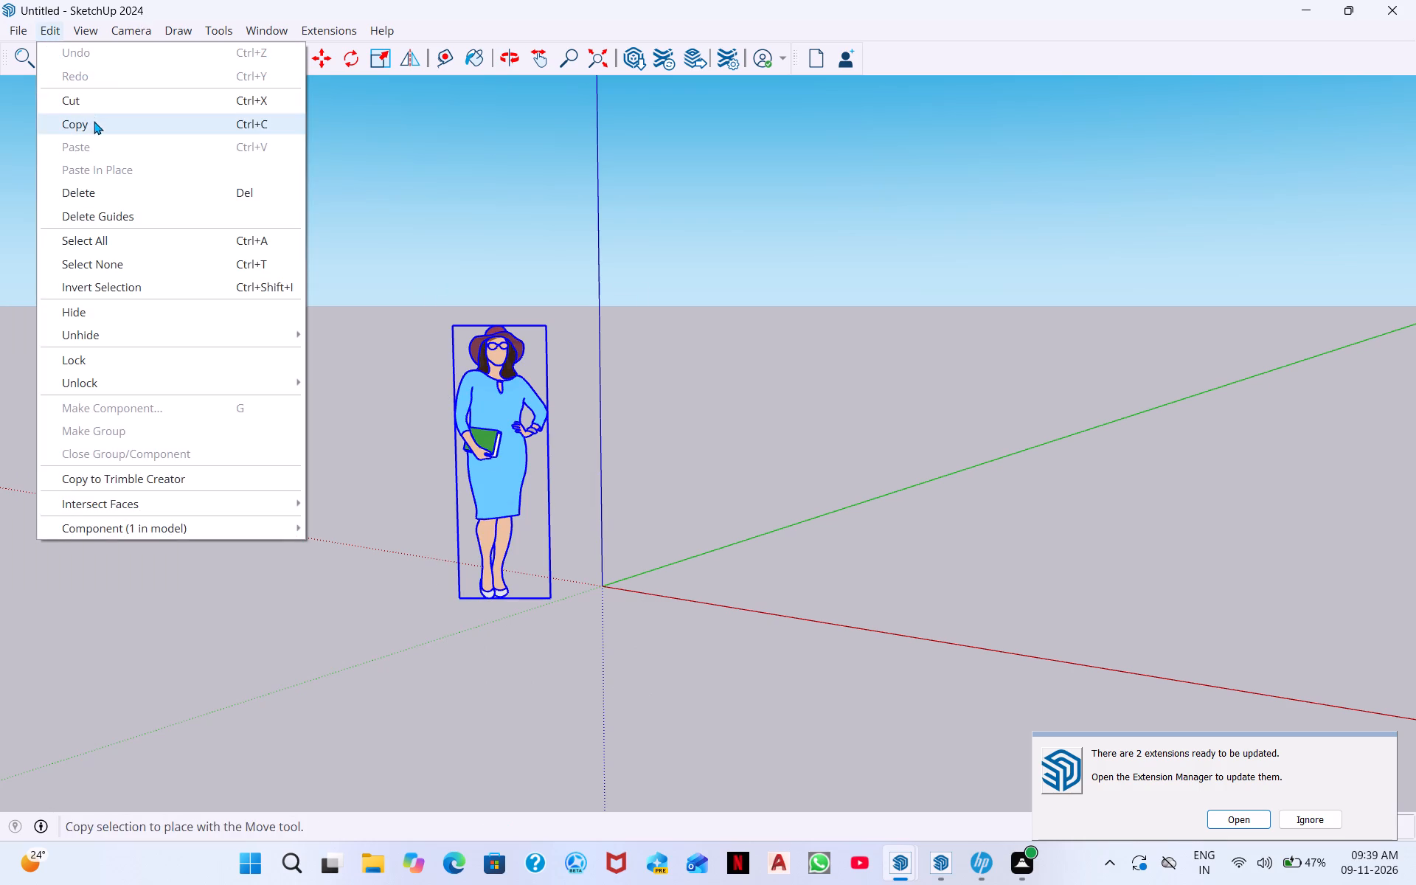
{"action": "left_click", "coordinate": [151, 203]}
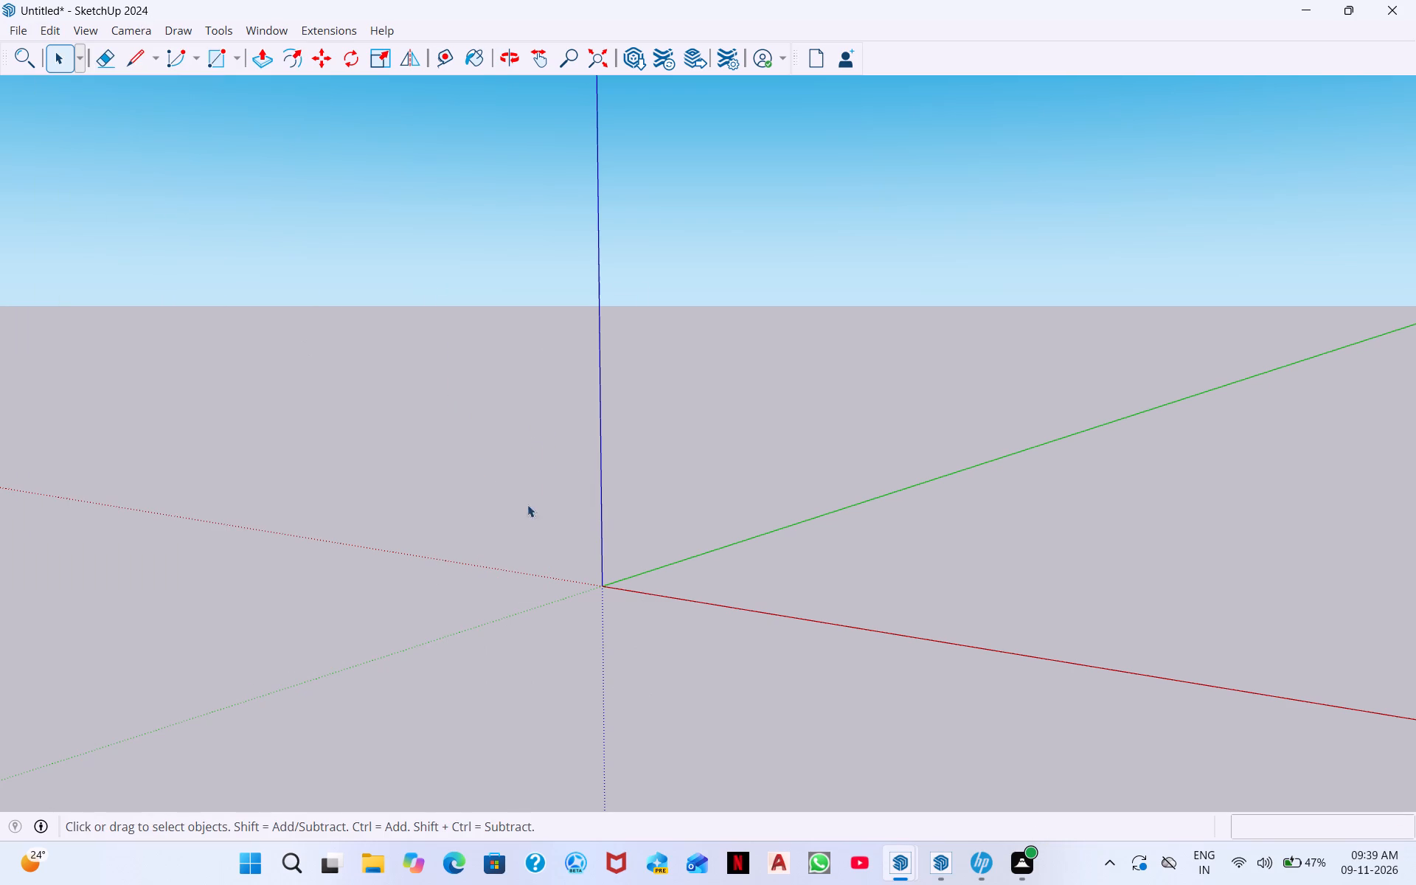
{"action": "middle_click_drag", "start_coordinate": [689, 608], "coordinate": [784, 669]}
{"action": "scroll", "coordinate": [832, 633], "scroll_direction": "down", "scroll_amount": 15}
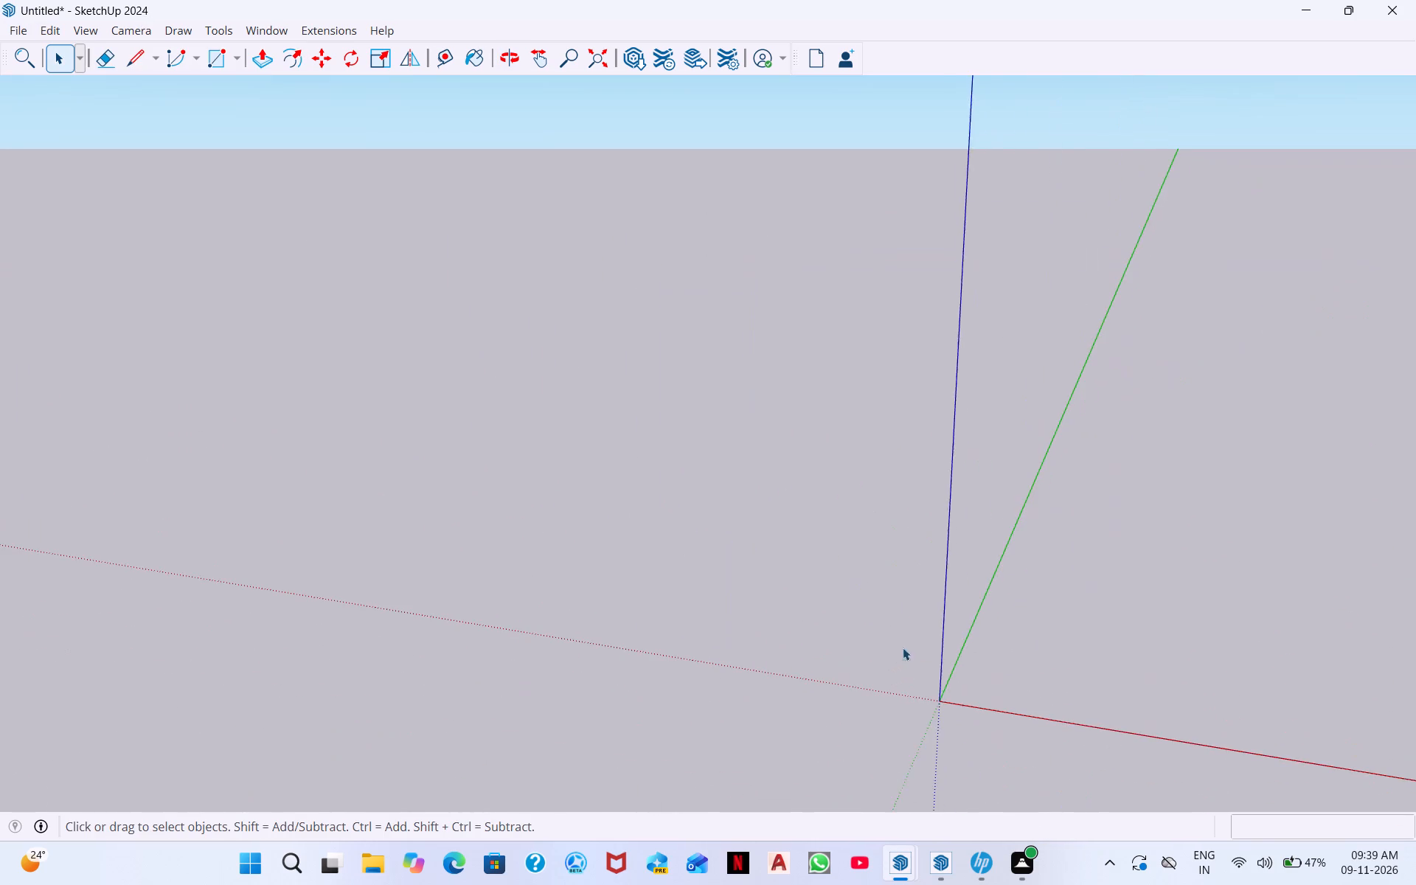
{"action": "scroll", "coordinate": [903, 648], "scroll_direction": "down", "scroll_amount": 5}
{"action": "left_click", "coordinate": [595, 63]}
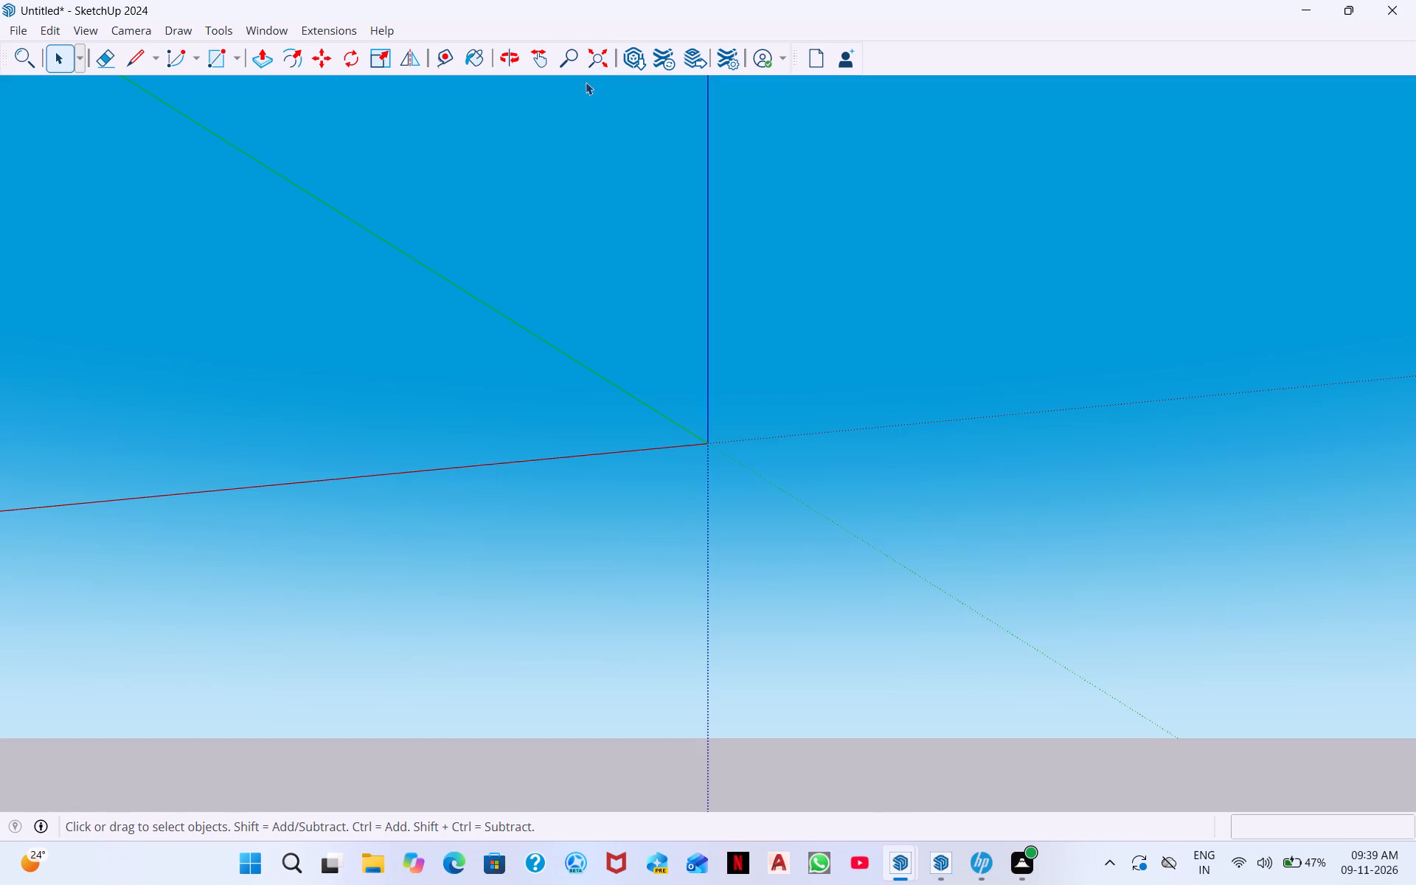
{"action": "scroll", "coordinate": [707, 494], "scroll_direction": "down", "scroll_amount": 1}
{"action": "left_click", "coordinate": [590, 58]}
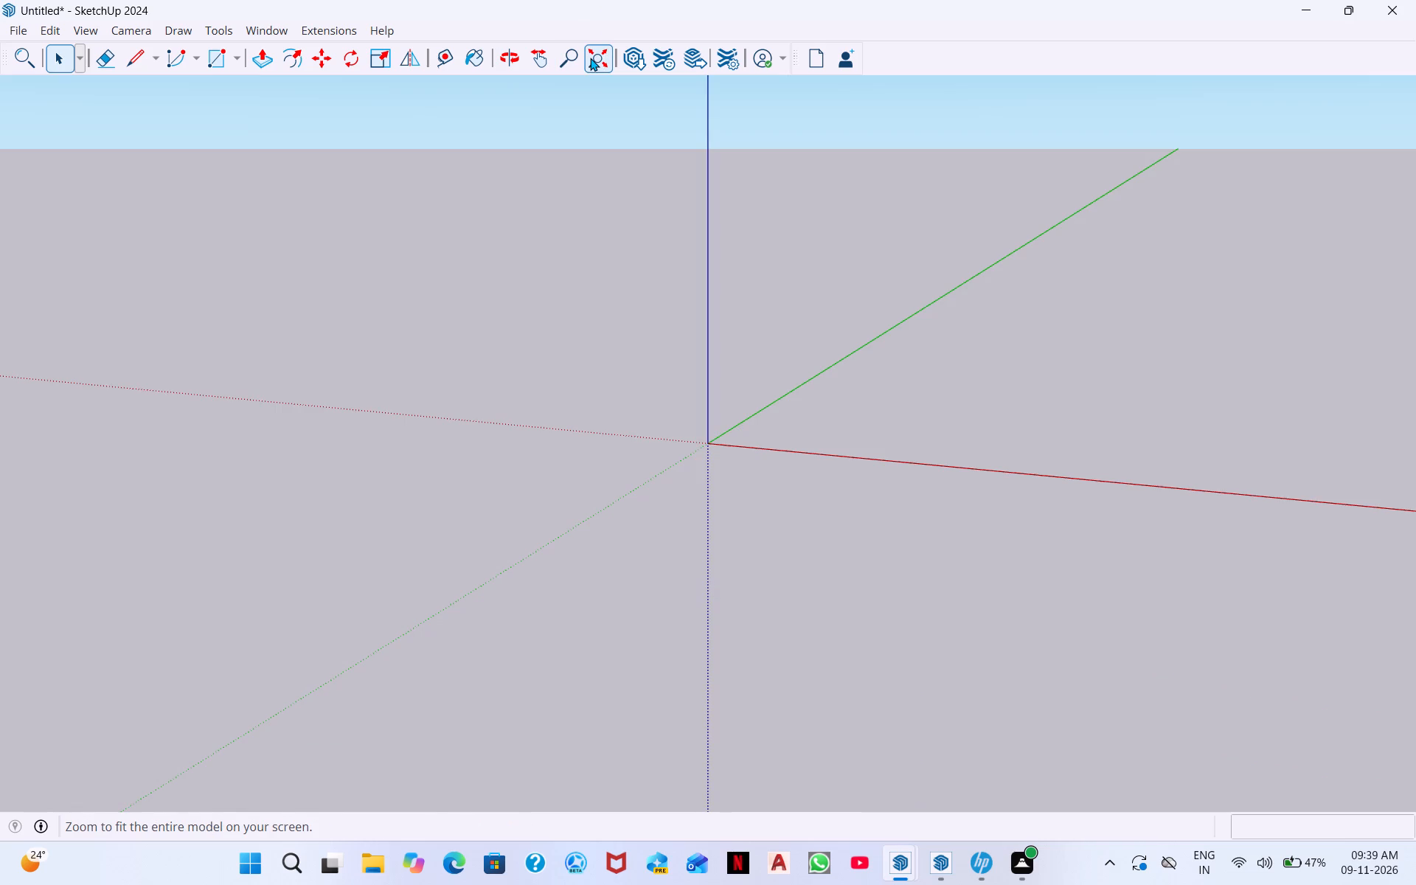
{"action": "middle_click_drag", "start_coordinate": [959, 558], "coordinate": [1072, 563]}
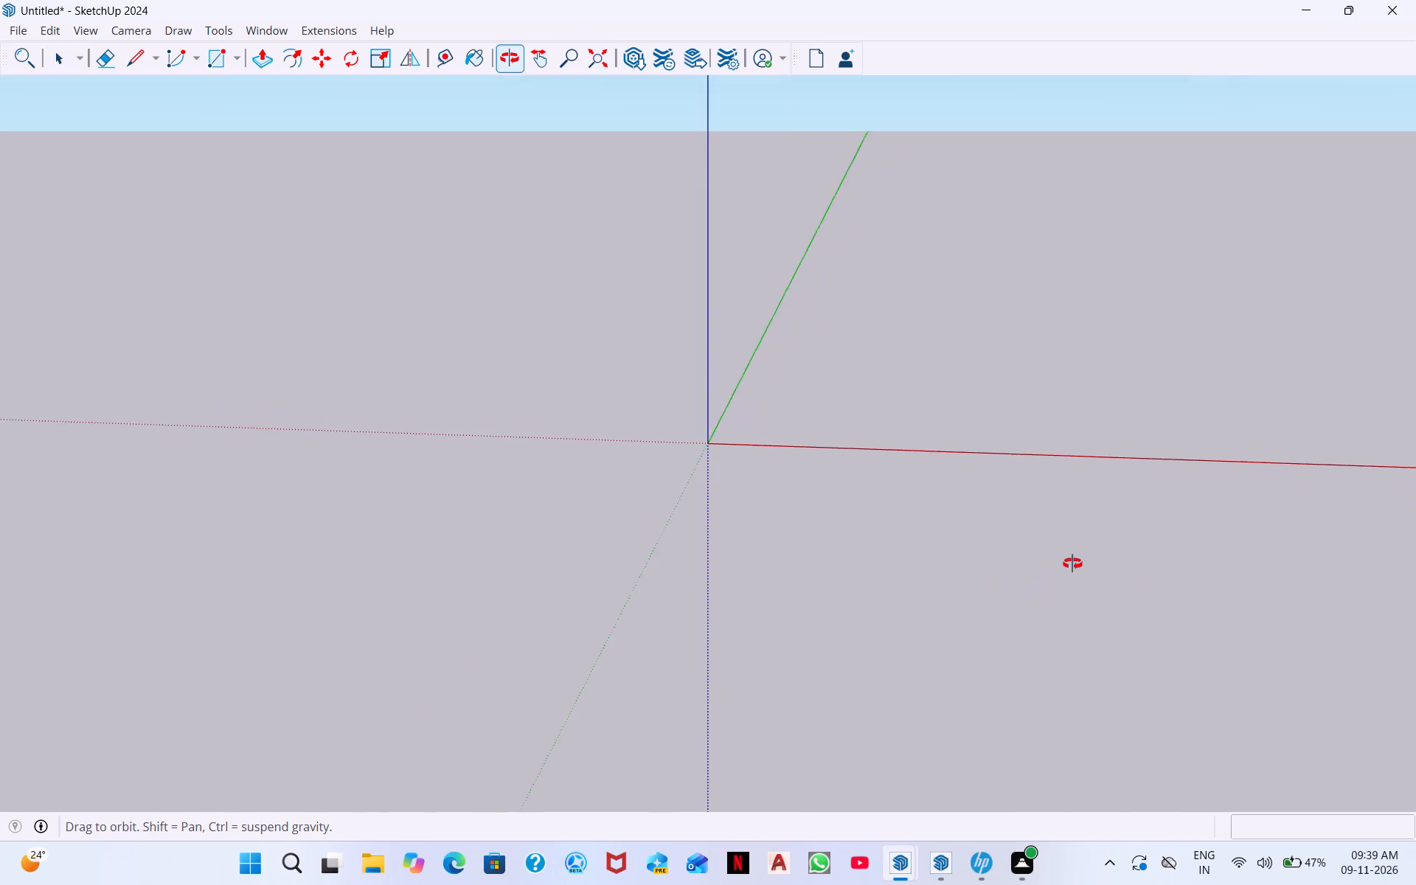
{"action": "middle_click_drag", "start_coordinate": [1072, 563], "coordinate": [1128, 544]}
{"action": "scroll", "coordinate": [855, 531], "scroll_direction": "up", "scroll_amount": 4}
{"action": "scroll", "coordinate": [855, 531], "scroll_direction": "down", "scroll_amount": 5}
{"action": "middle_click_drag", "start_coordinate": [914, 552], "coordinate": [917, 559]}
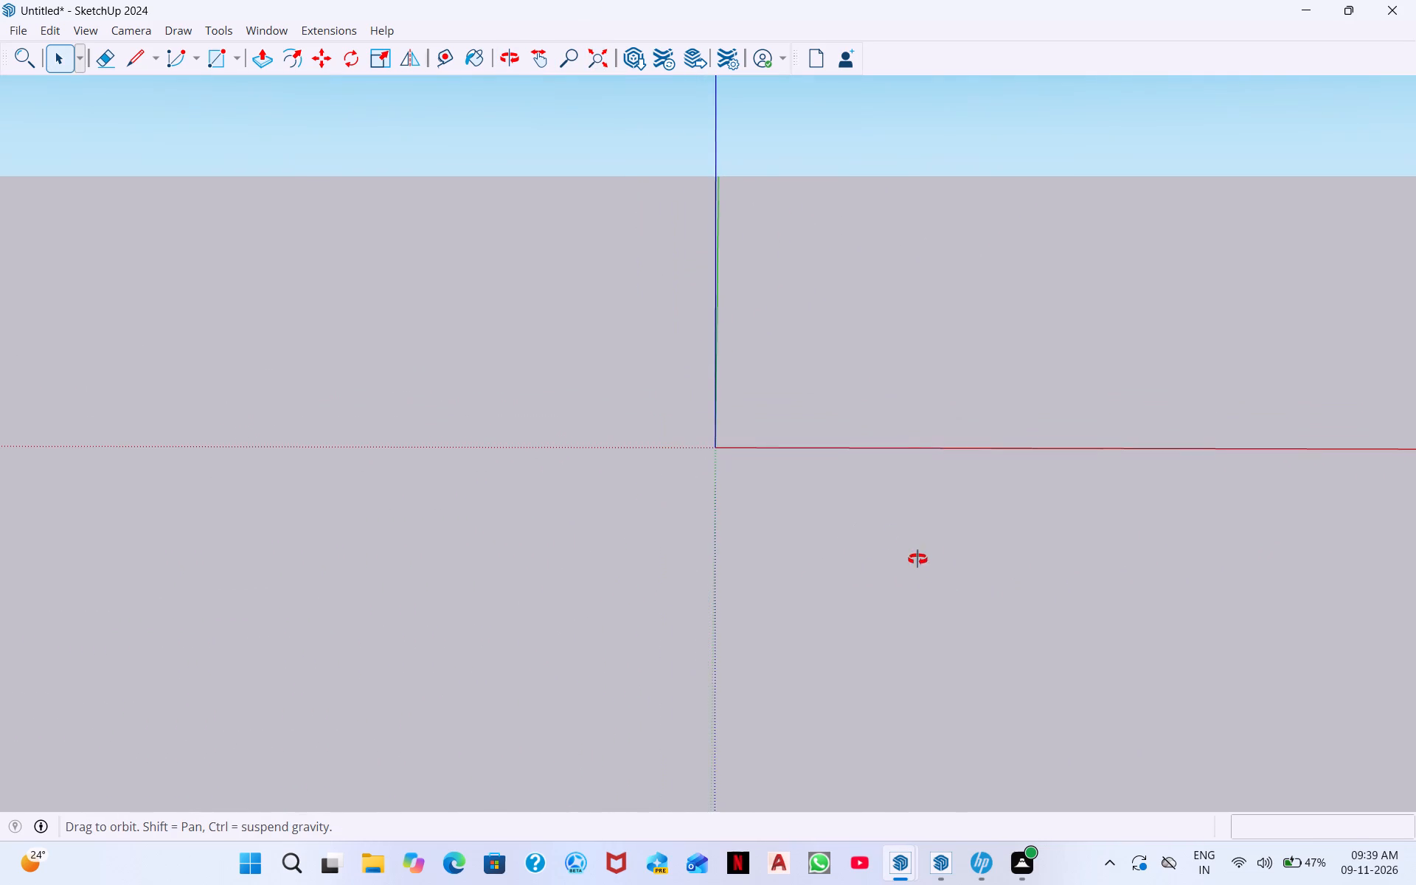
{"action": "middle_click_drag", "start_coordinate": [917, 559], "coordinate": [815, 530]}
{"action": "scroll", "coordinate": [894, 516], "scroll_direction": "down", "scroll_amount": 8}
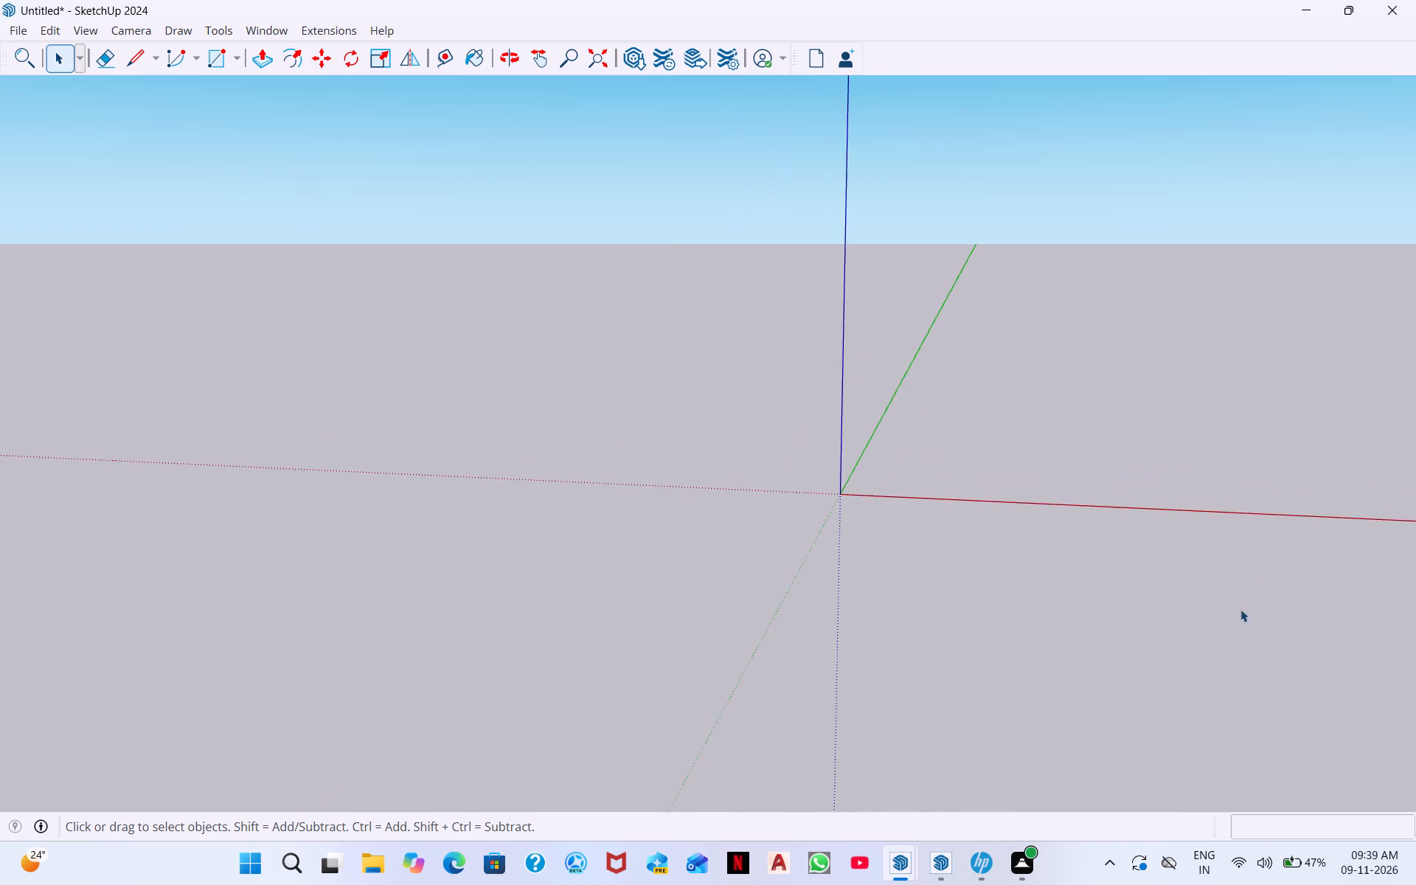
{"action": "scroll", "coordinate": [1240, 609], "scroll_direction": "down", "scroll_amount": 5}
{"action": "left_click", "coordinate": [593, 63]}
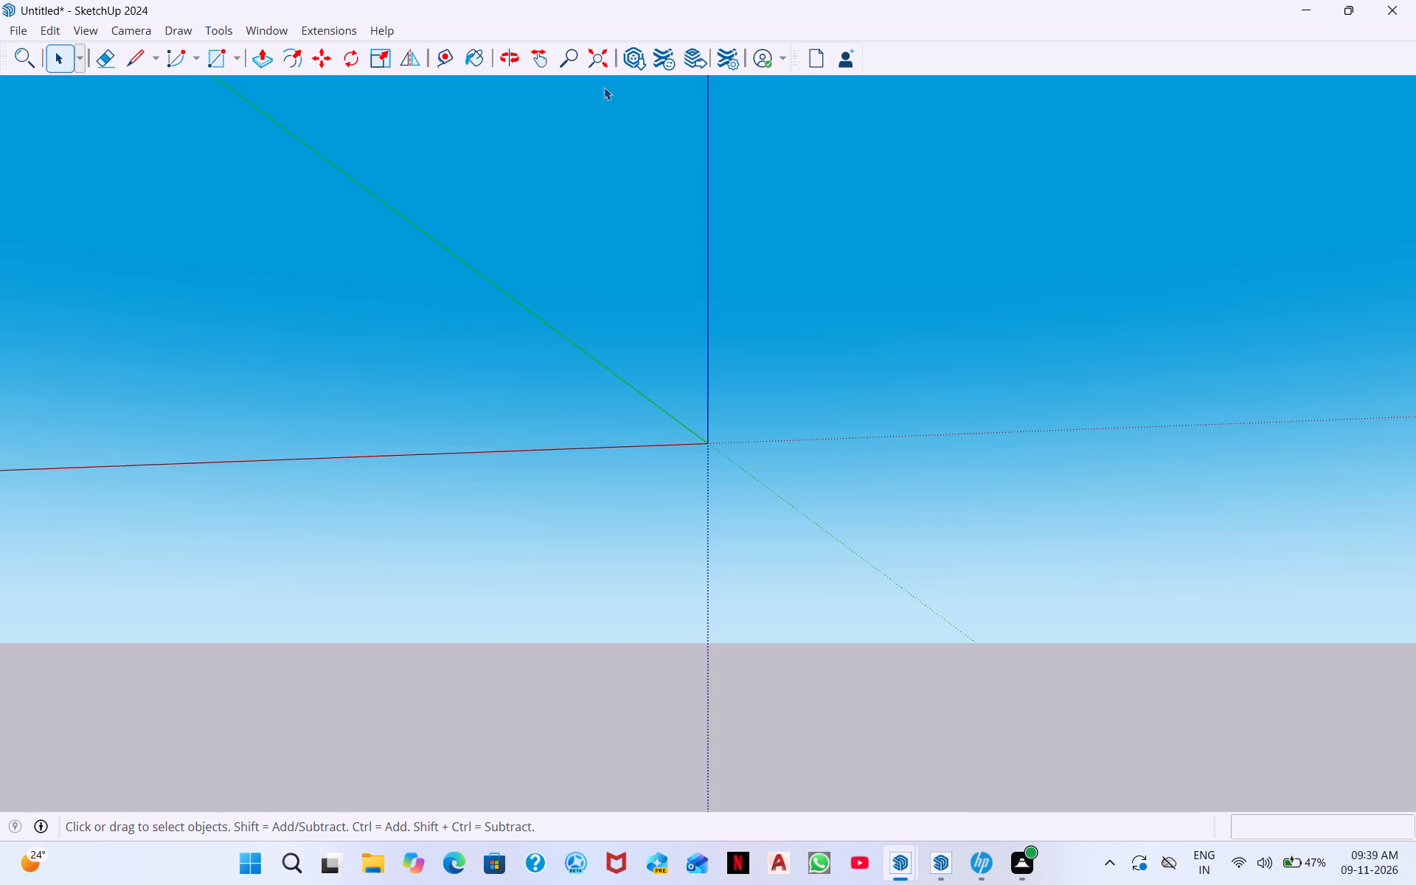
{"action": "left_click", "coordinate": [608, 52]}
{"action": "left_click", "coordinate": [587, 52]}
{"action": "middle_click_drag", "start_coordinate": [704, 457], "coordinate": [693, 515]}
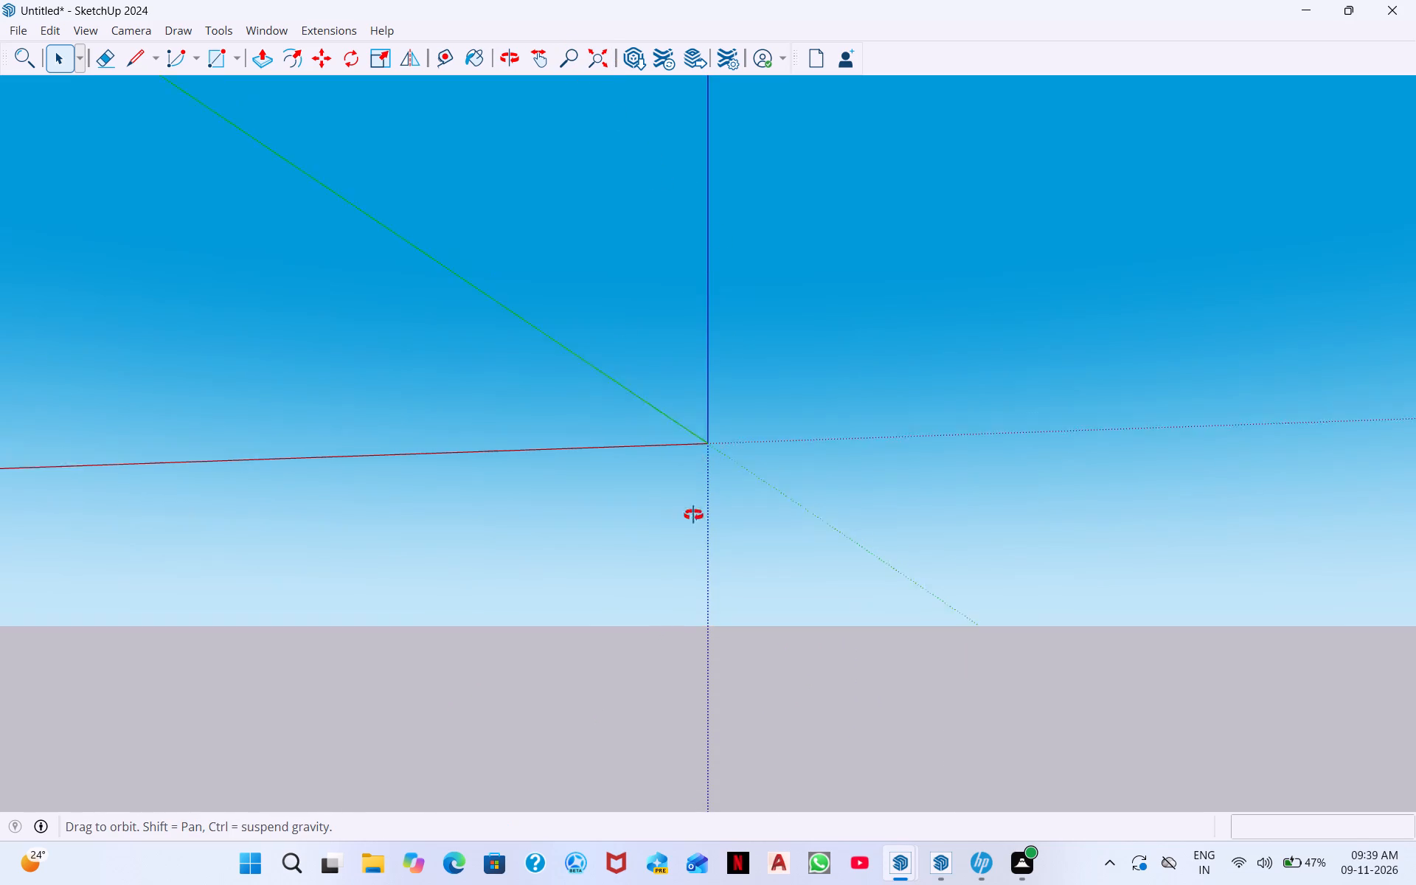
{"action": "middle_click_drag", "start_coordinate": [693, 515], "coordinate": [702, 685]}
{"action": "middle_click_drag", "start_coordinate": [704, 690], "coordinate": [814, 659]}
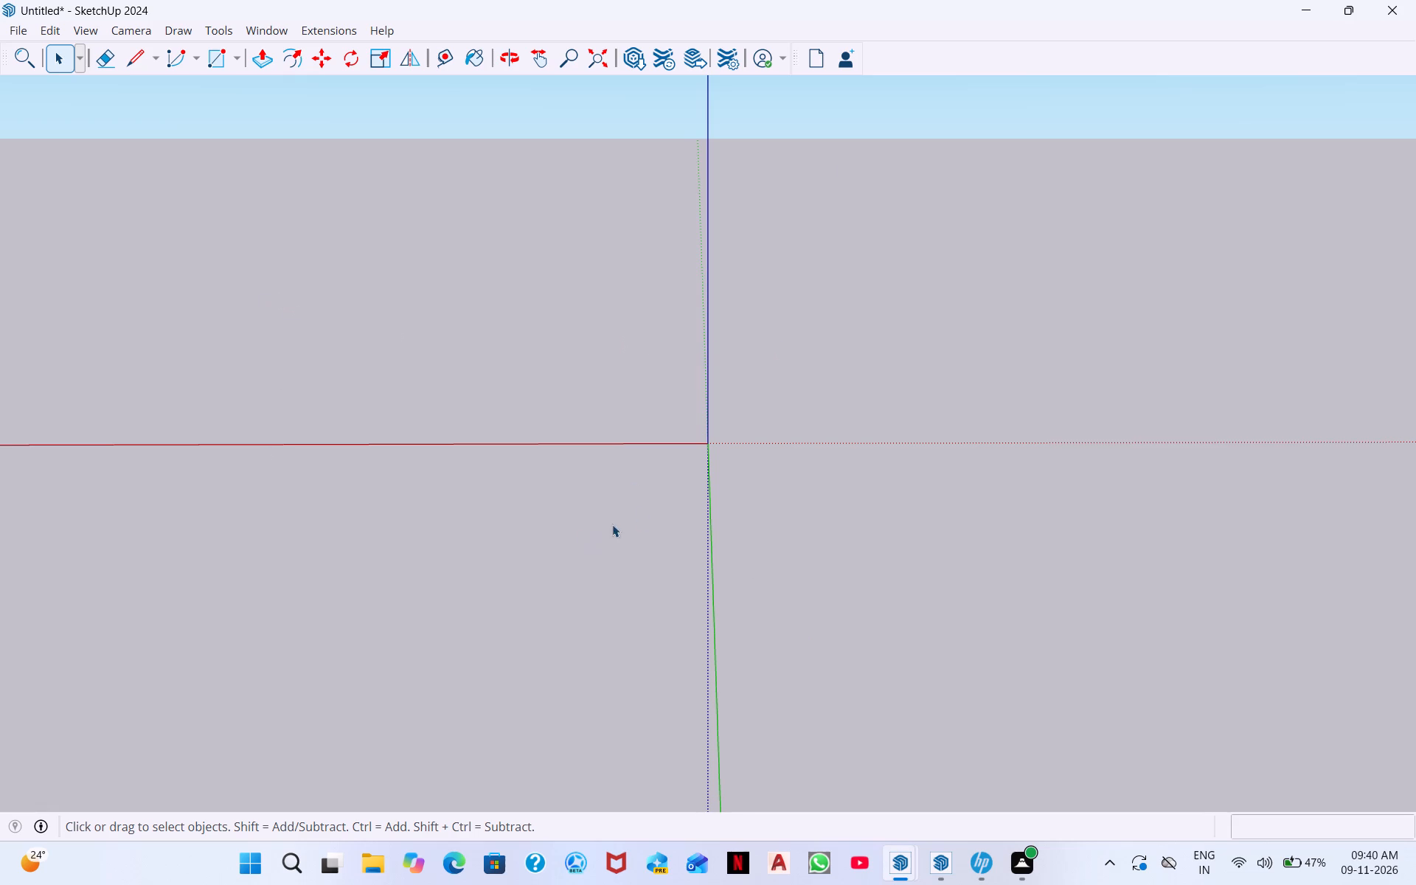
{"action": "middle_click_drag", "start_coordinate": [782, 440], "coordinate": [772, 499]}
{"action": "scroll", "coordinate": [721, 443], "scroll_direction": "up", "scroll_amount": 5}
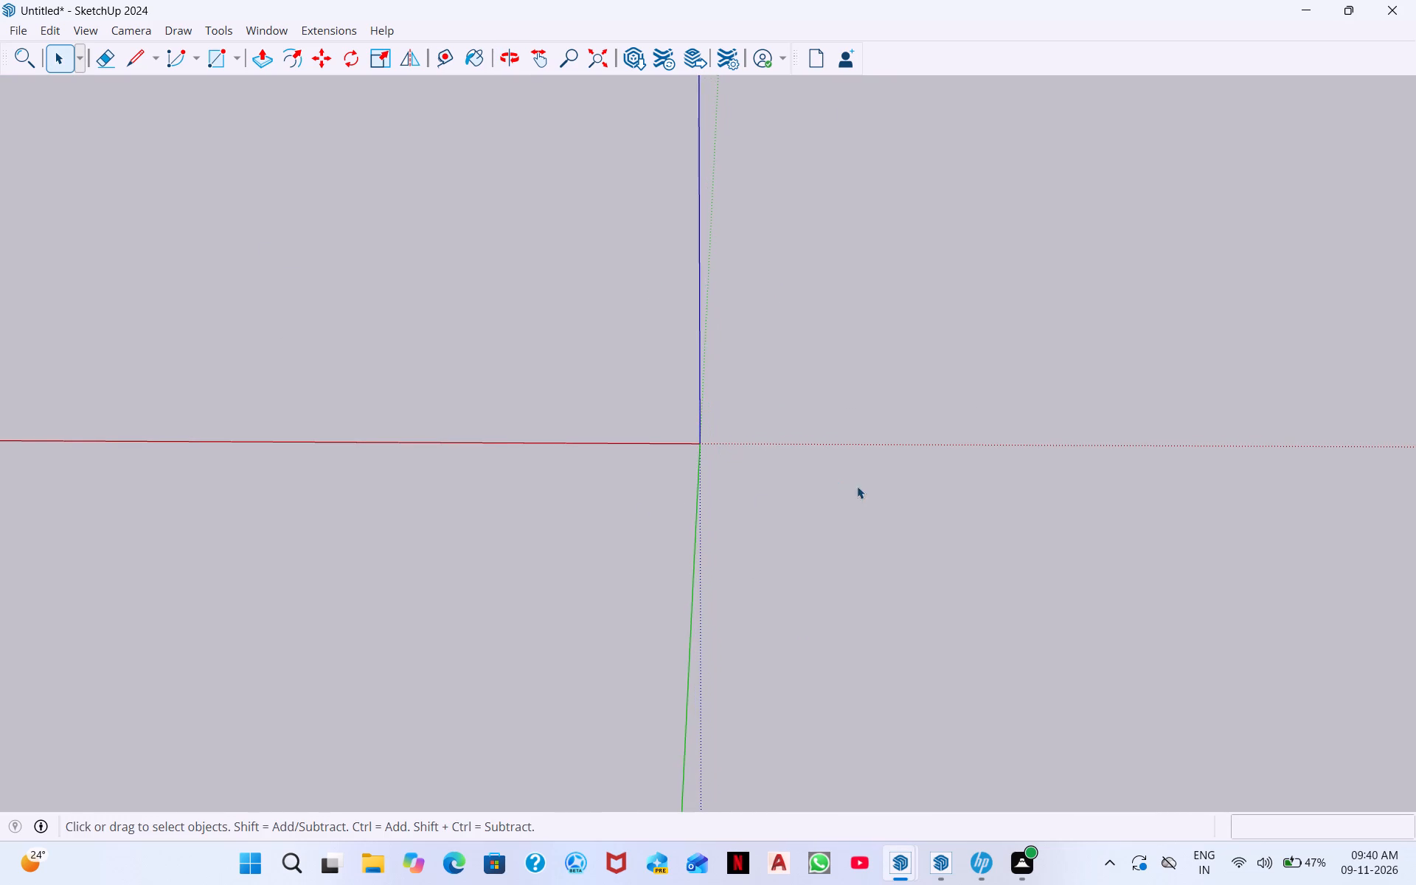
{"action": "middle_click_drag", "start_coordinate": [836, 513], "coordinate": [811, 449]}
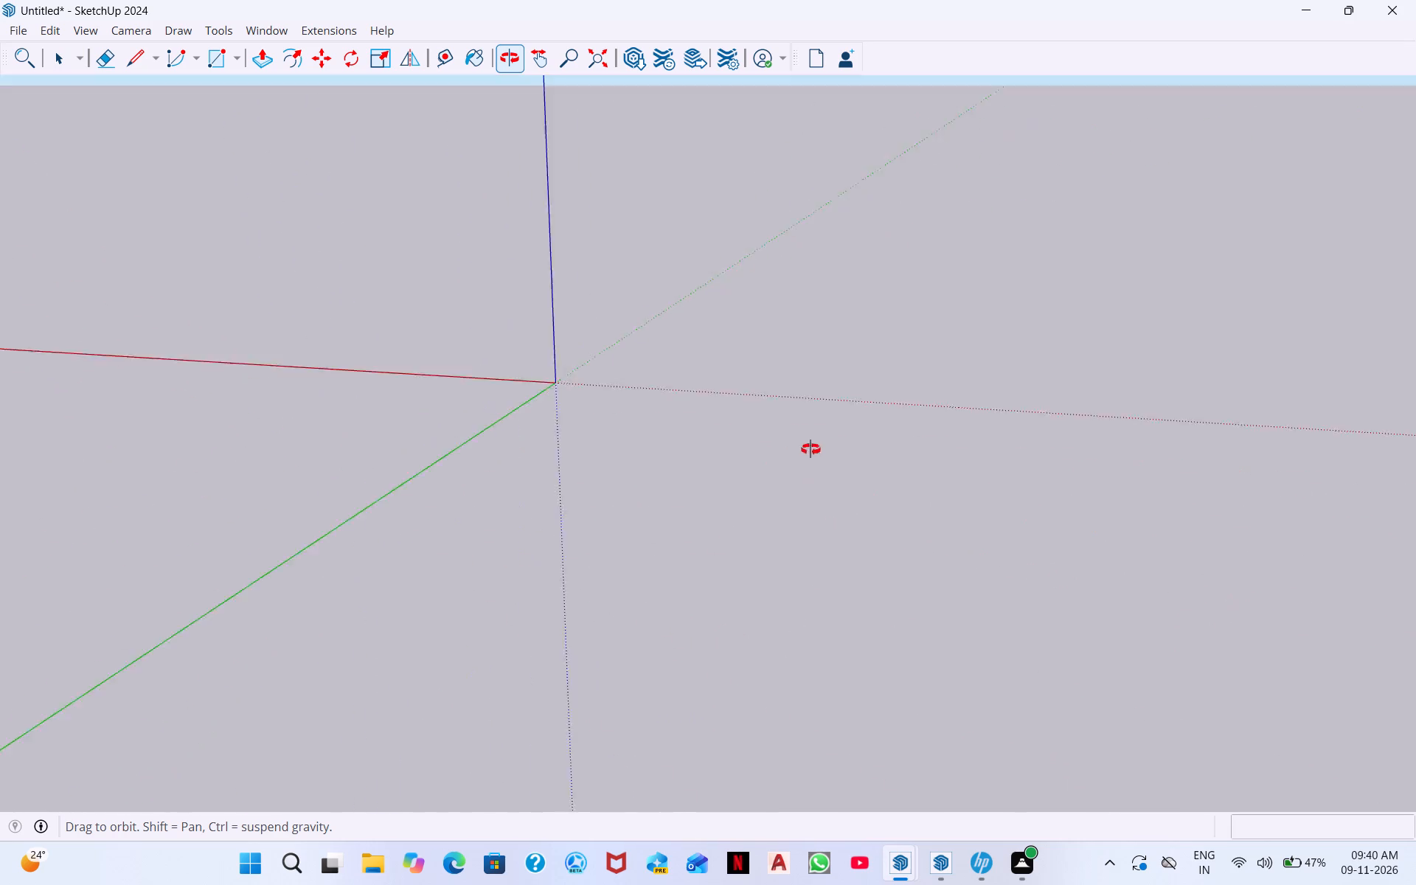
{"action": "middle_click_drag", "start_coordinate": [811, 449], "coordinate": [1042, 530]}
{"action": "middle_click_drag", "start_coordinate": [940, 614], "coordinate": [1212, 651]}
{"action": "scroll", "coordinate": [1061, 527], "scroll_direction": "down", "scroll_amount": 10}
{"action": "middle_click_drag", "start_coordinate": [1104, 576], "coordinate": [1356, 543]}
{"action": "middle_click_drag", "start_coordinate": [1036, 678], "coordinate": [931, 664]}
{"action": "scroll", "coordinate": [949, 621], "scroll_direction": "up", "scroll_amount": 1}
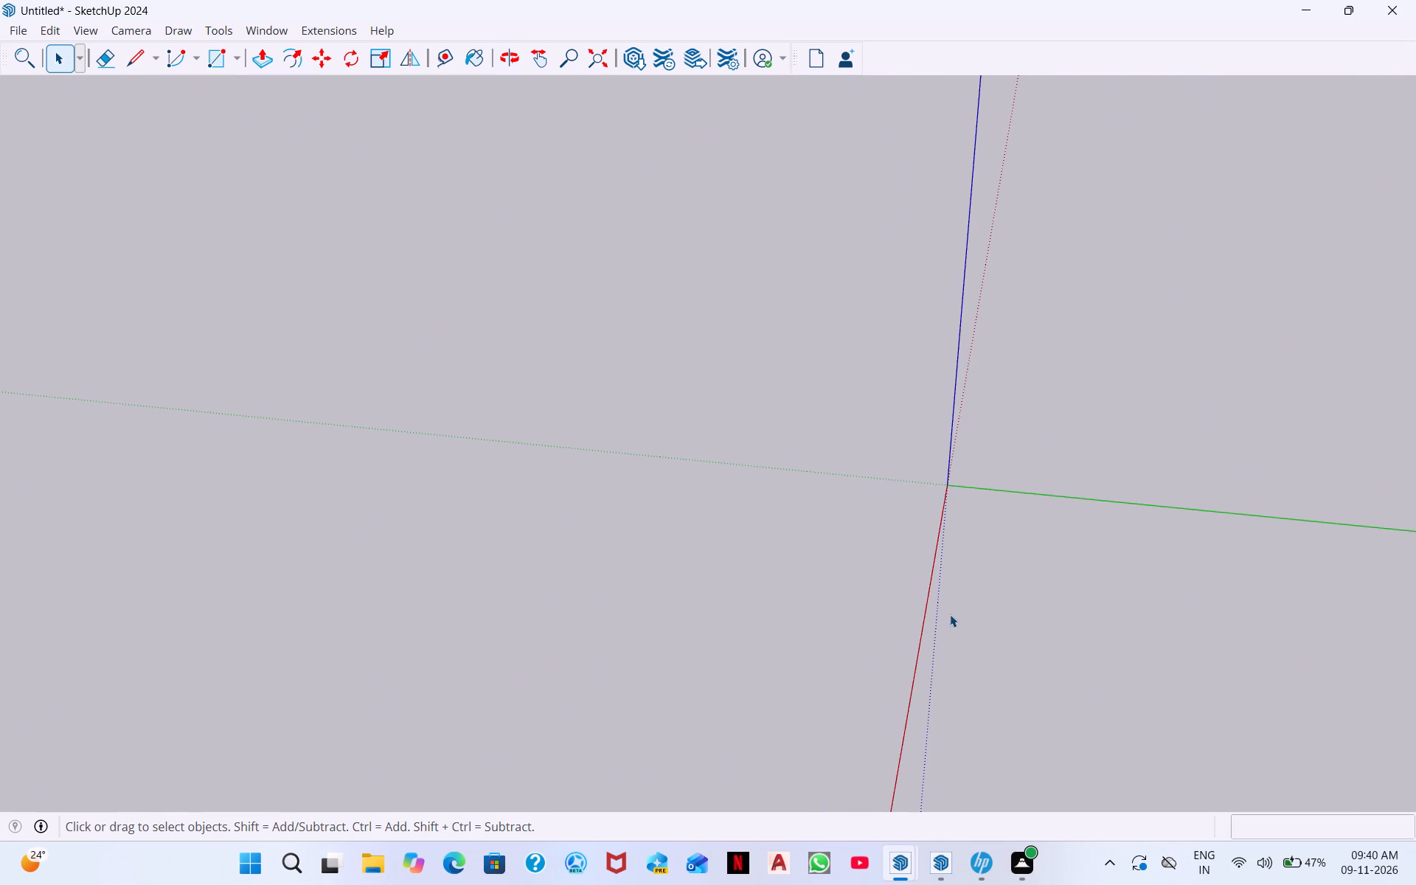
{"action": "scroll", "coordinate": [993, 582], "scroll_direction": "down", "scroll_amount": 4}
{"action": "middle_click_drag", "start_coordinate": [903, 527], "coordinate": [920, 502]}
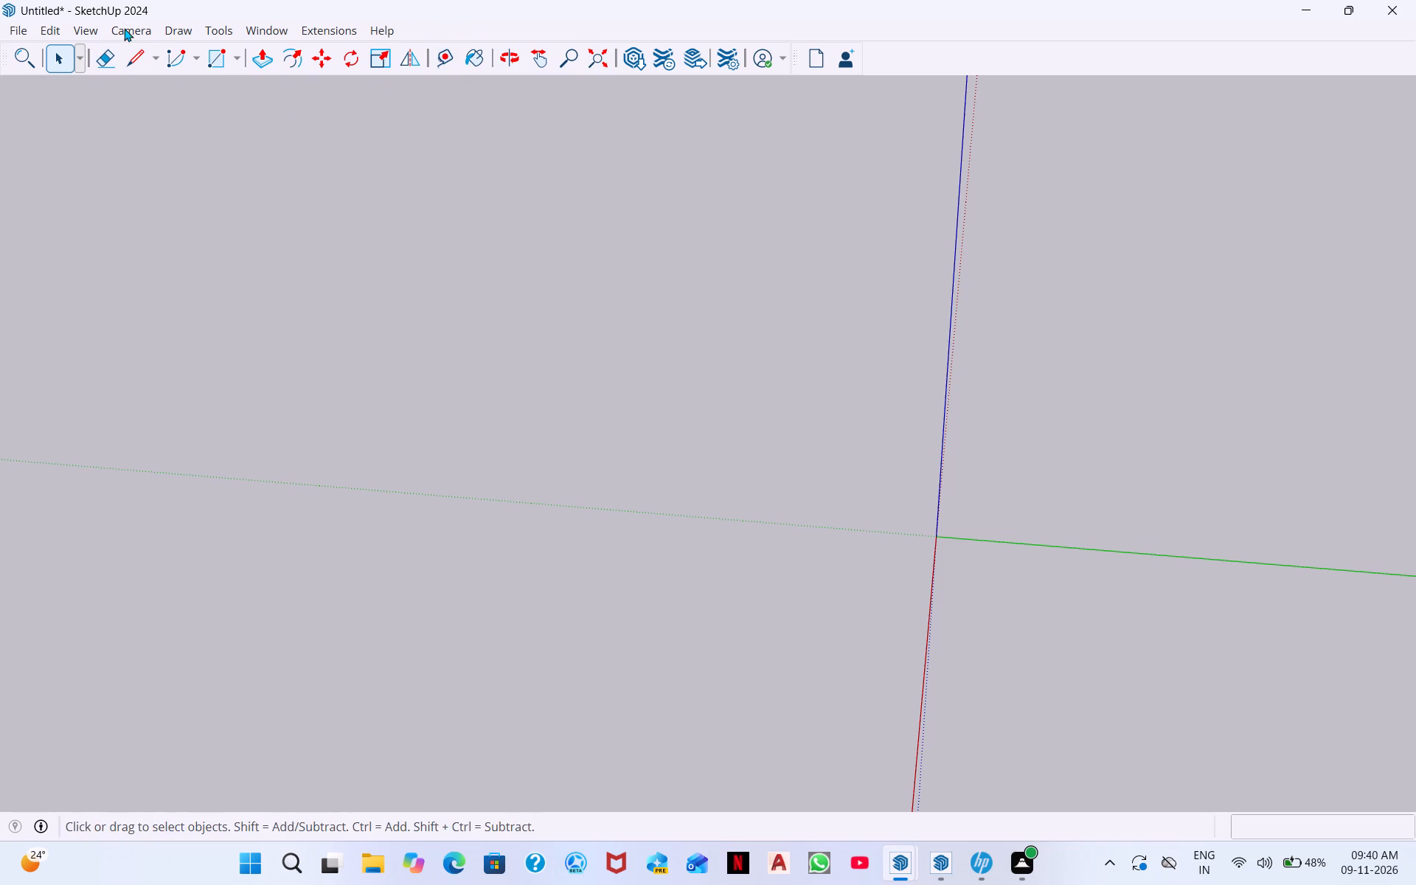
Turn on the Large Tool Set so its full range of drawing tools is available.
{"action": "right_click", "coordinate": [538, 26]}
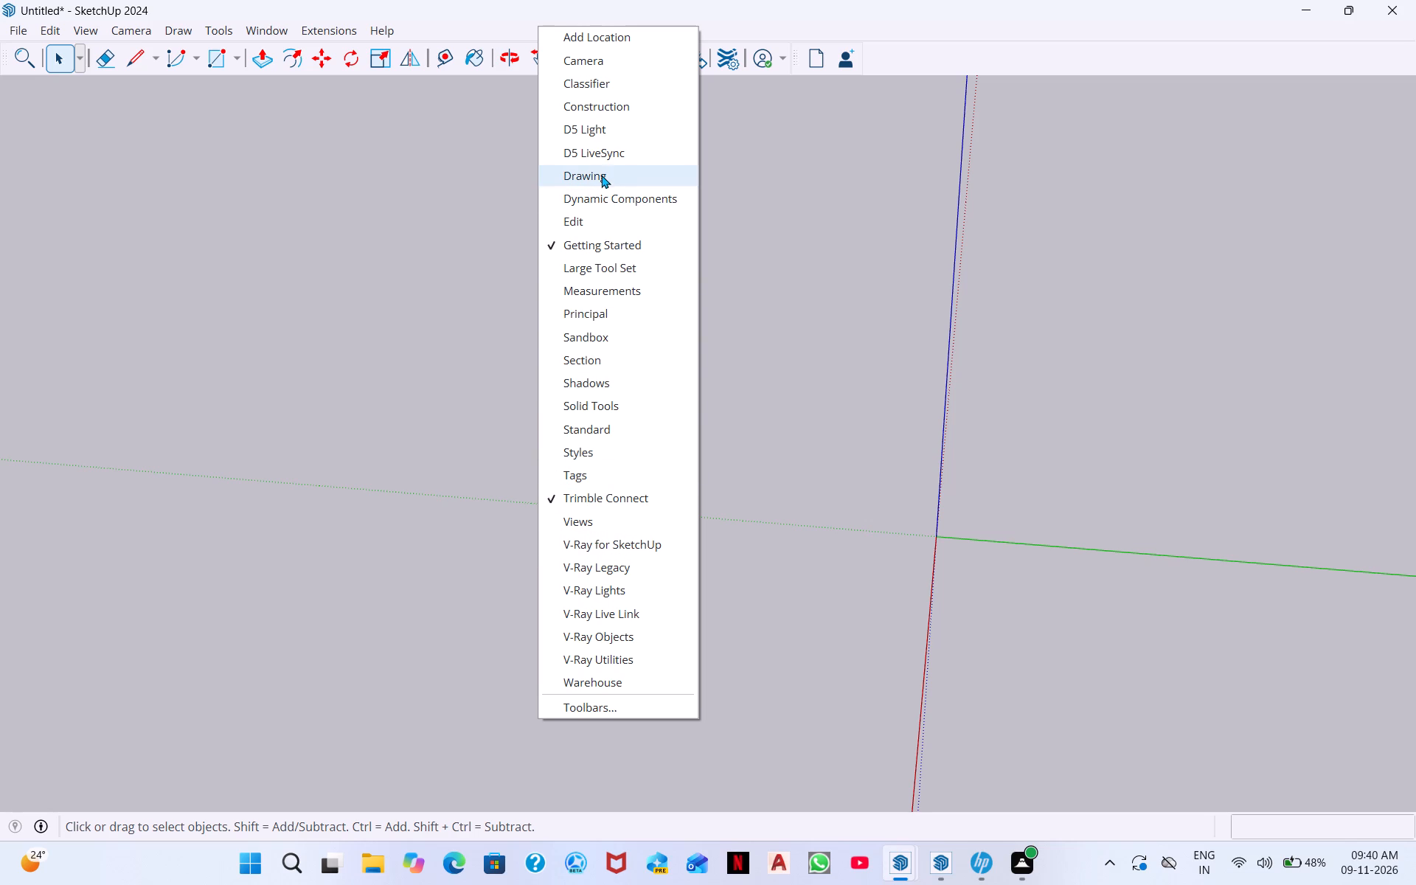
{"action": "left_click", "coordinate": [606, 274]}
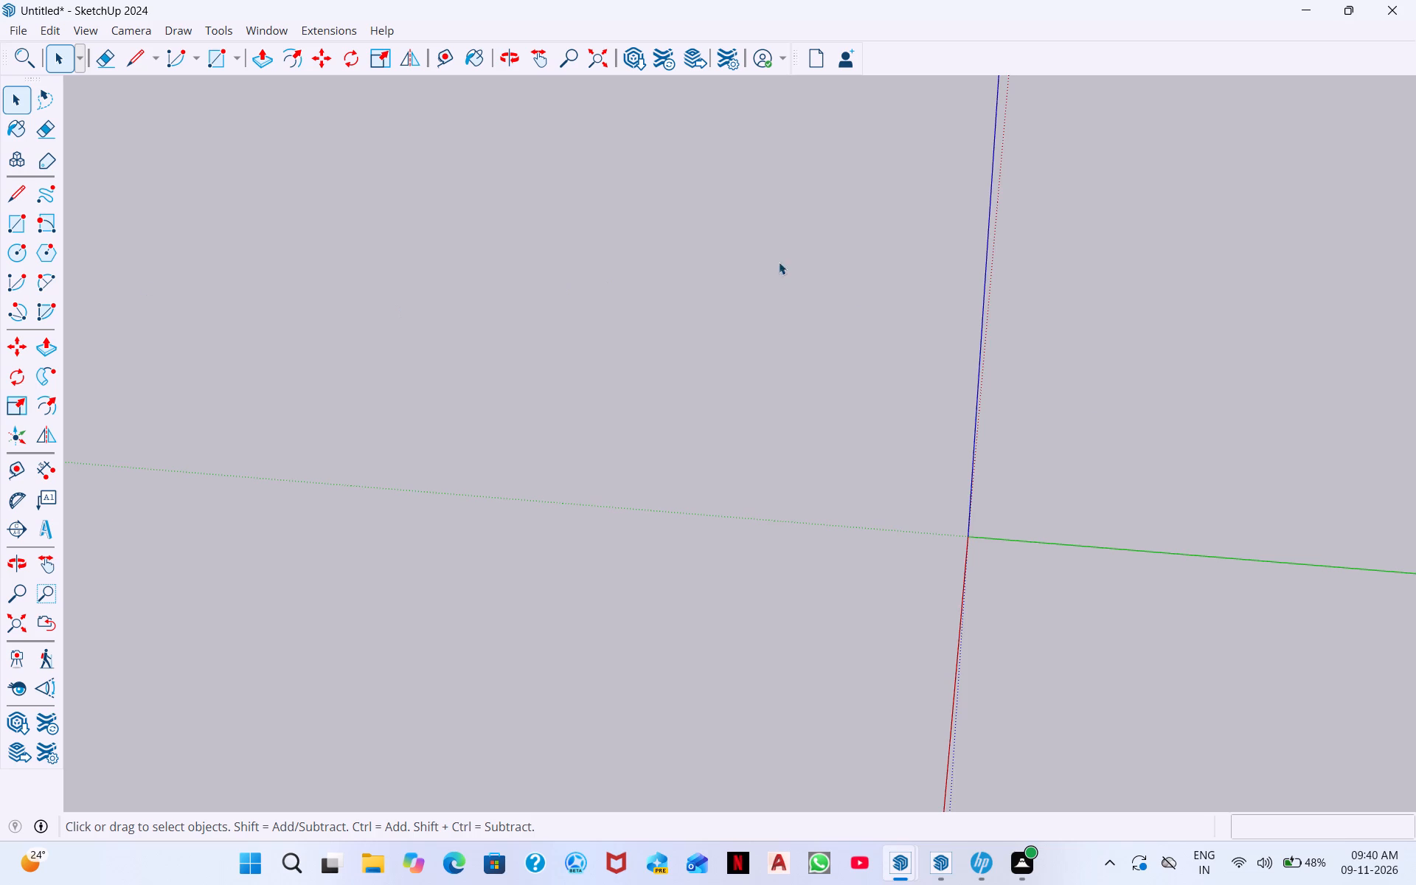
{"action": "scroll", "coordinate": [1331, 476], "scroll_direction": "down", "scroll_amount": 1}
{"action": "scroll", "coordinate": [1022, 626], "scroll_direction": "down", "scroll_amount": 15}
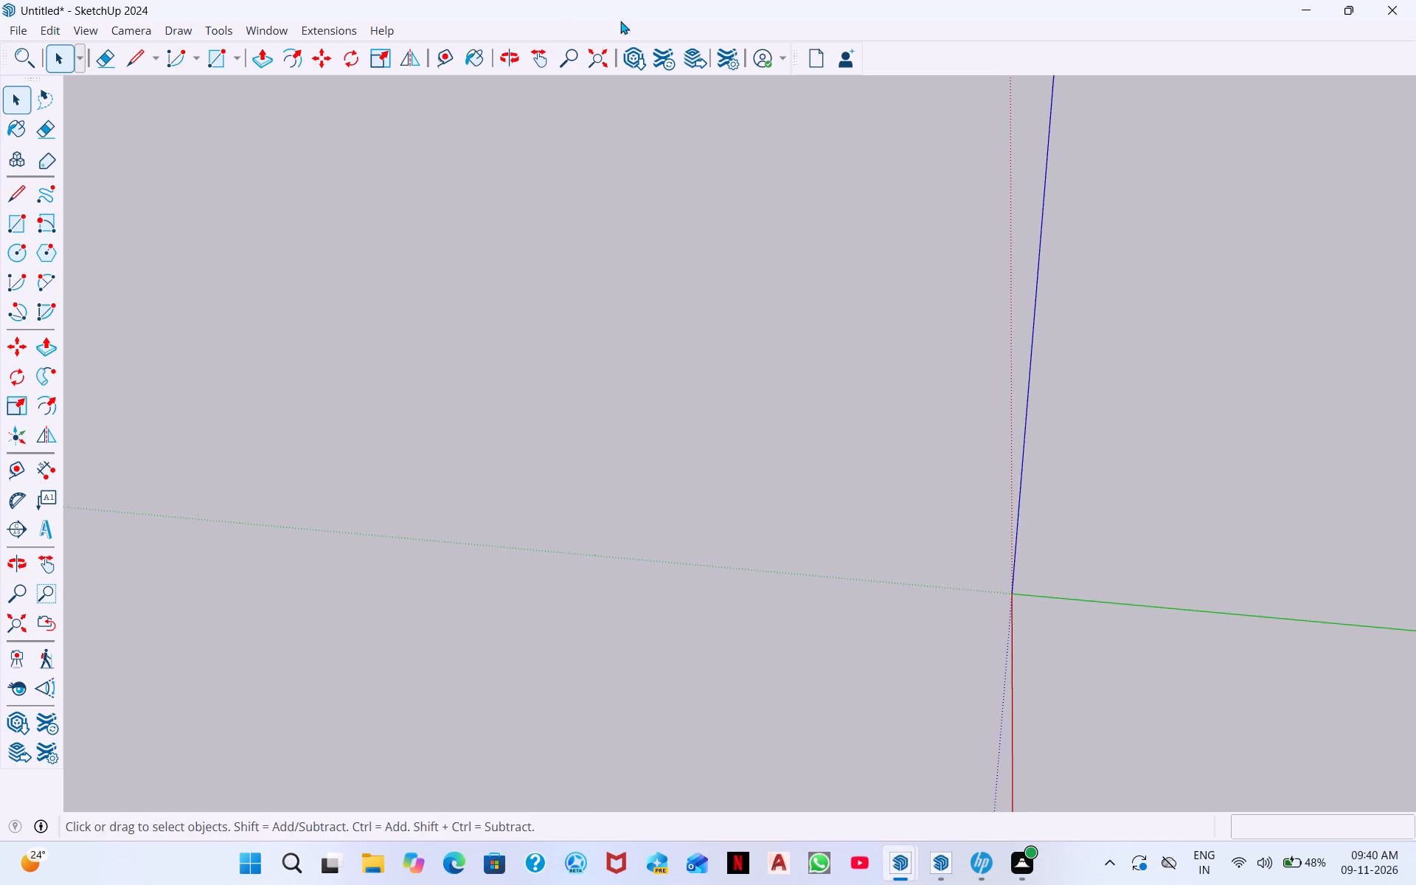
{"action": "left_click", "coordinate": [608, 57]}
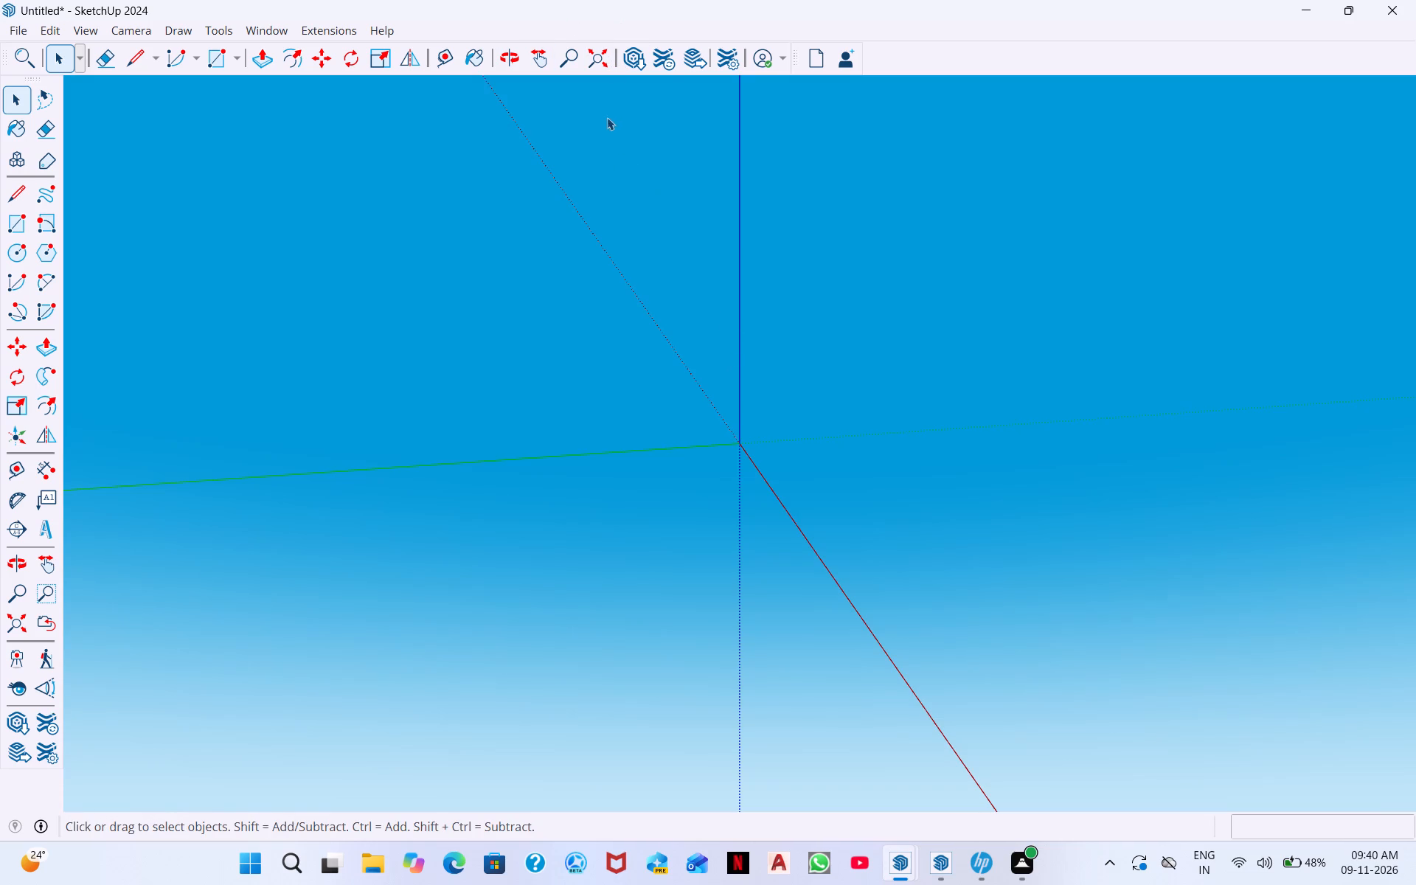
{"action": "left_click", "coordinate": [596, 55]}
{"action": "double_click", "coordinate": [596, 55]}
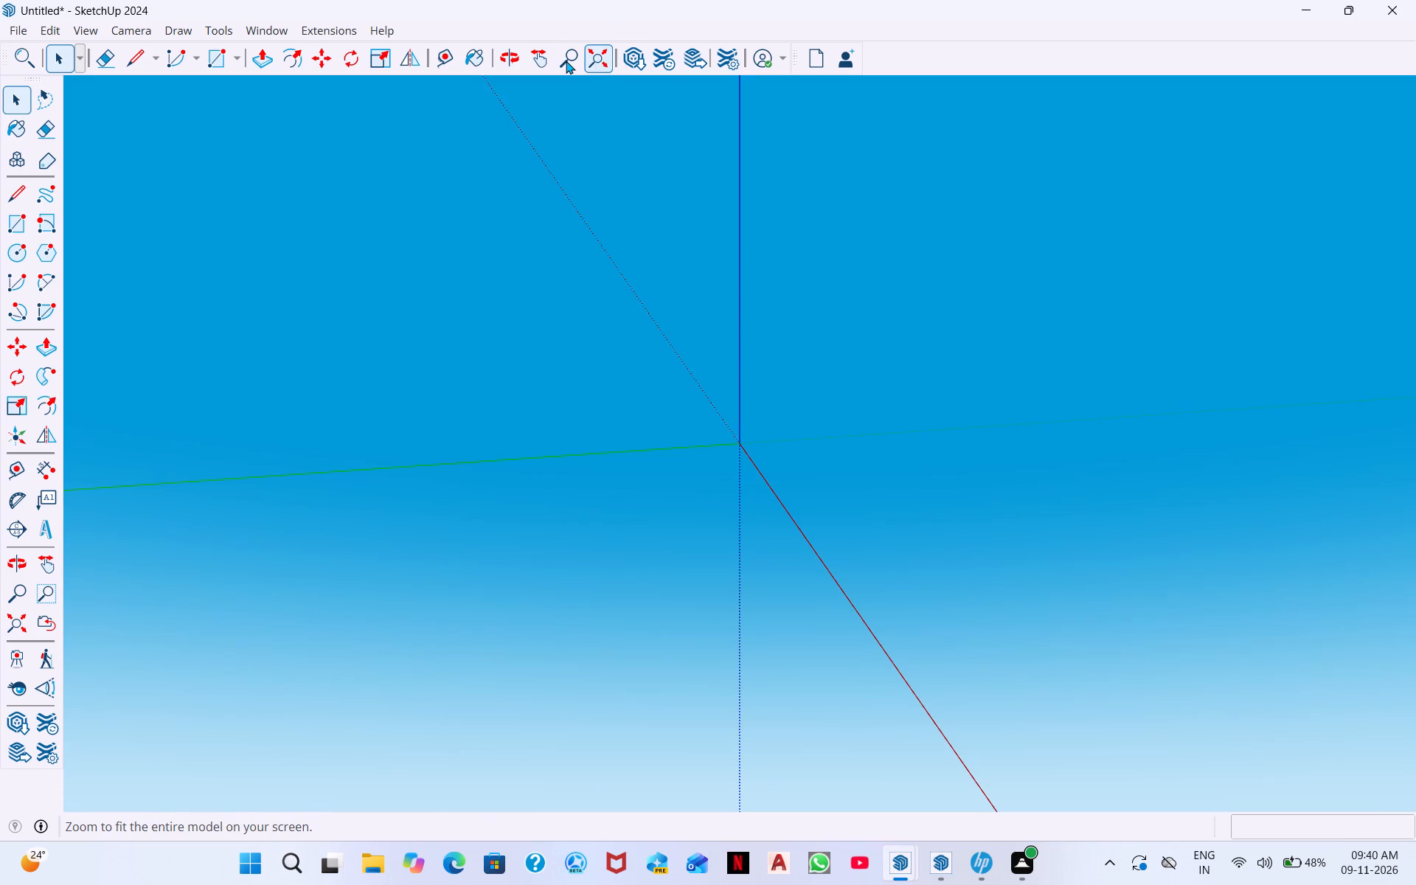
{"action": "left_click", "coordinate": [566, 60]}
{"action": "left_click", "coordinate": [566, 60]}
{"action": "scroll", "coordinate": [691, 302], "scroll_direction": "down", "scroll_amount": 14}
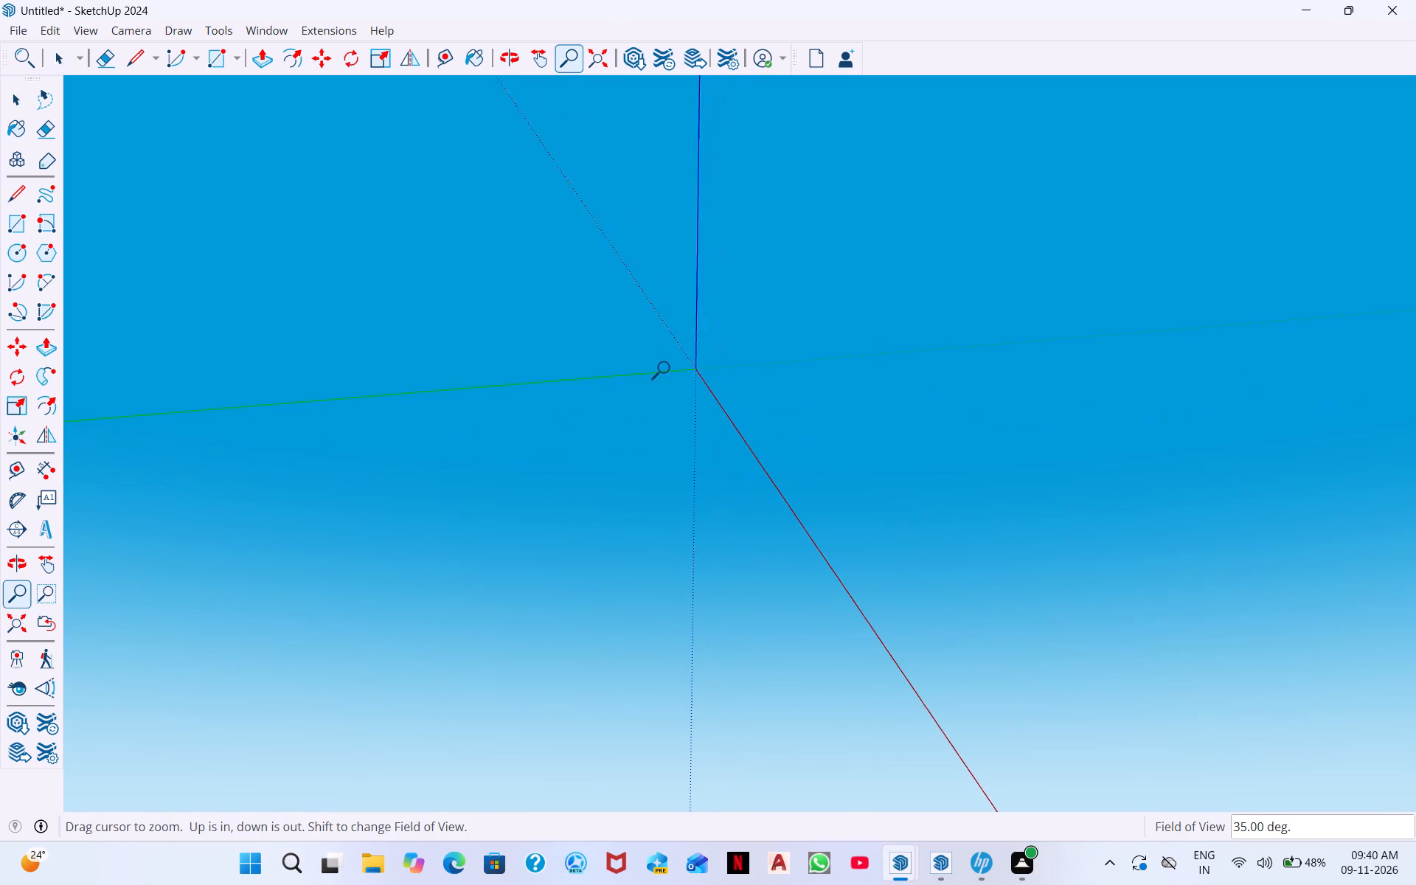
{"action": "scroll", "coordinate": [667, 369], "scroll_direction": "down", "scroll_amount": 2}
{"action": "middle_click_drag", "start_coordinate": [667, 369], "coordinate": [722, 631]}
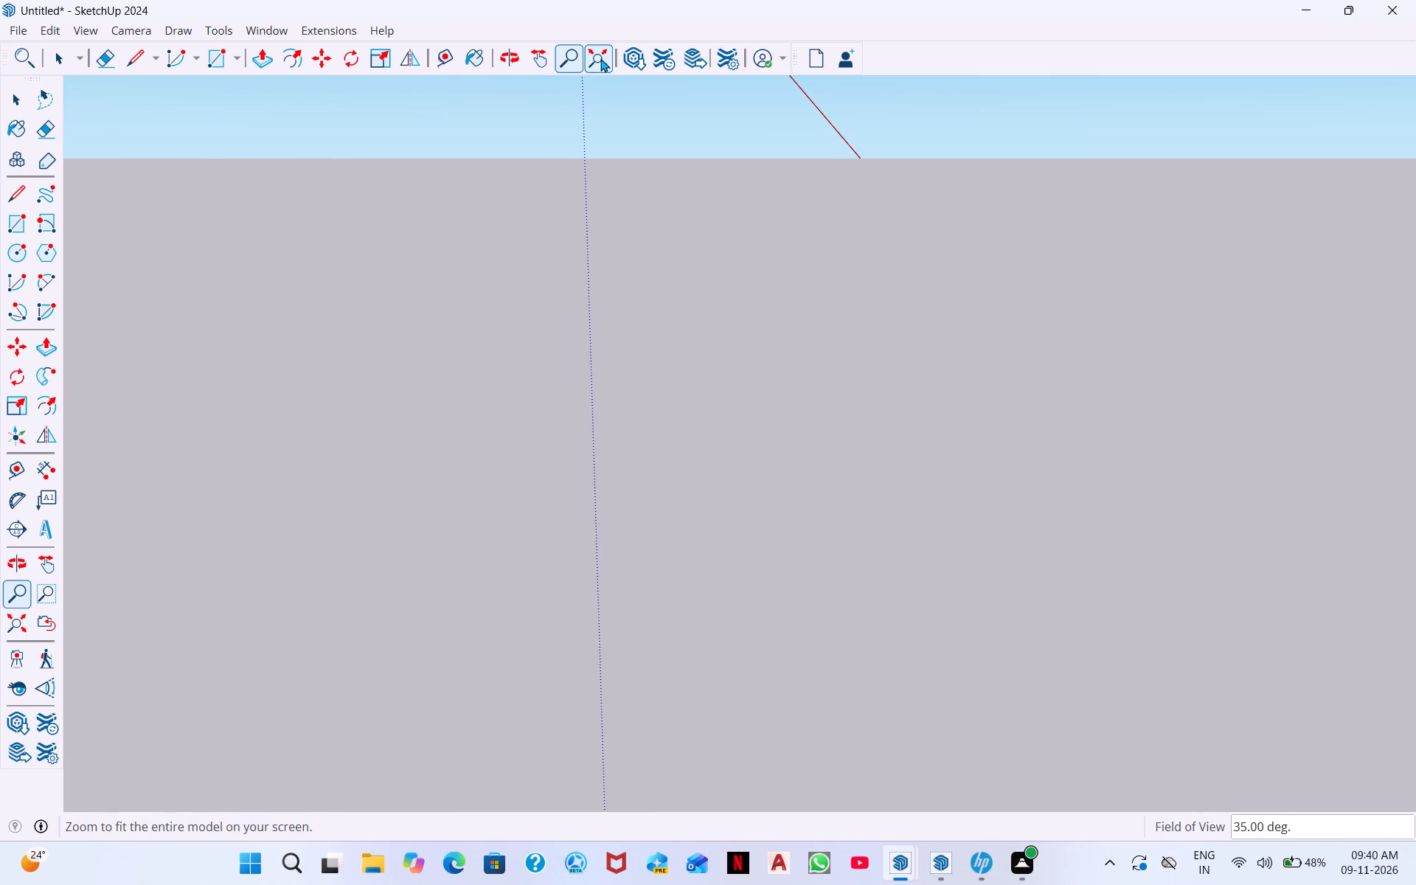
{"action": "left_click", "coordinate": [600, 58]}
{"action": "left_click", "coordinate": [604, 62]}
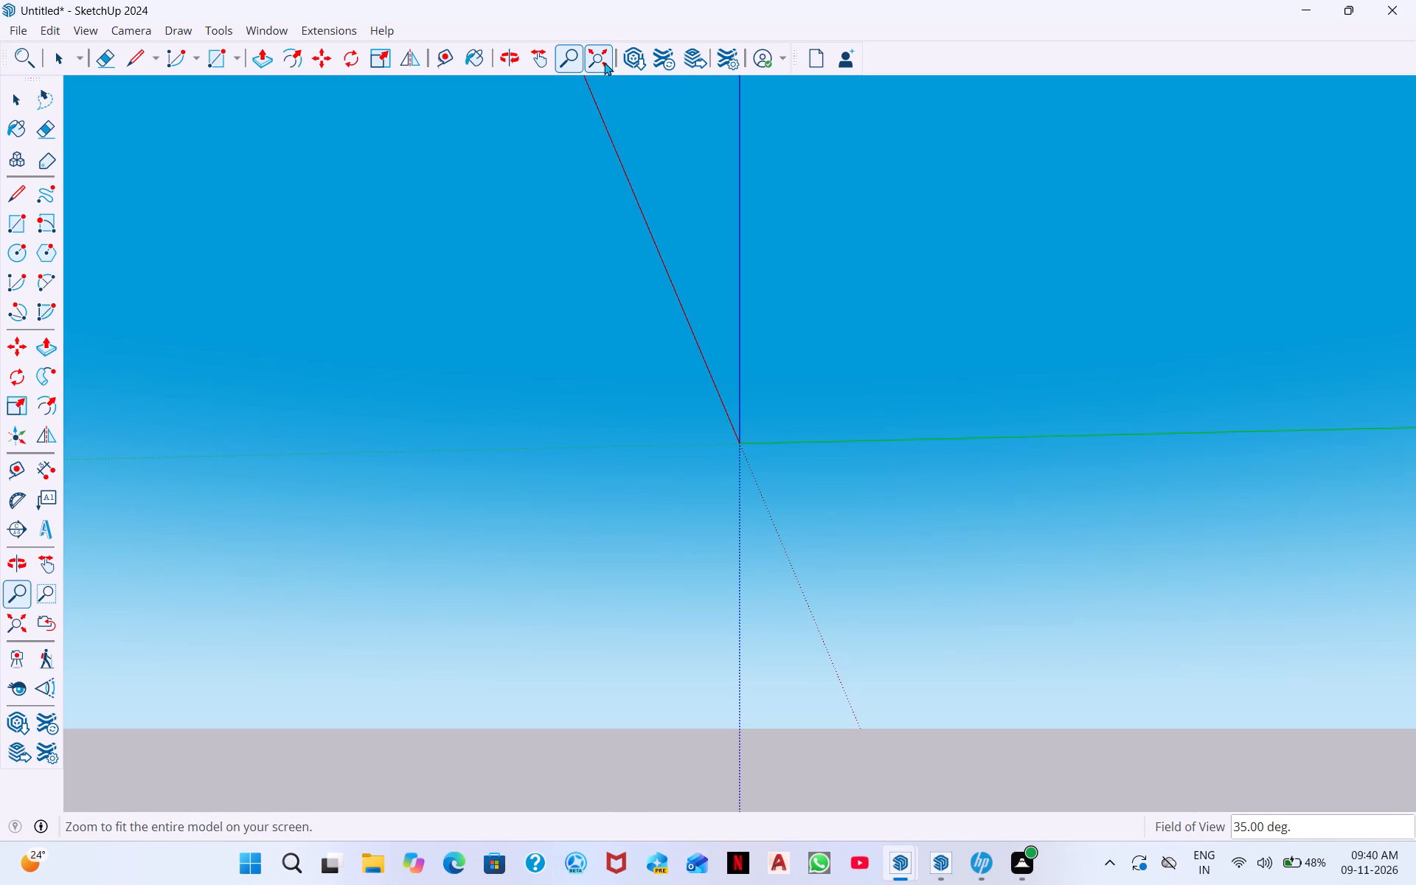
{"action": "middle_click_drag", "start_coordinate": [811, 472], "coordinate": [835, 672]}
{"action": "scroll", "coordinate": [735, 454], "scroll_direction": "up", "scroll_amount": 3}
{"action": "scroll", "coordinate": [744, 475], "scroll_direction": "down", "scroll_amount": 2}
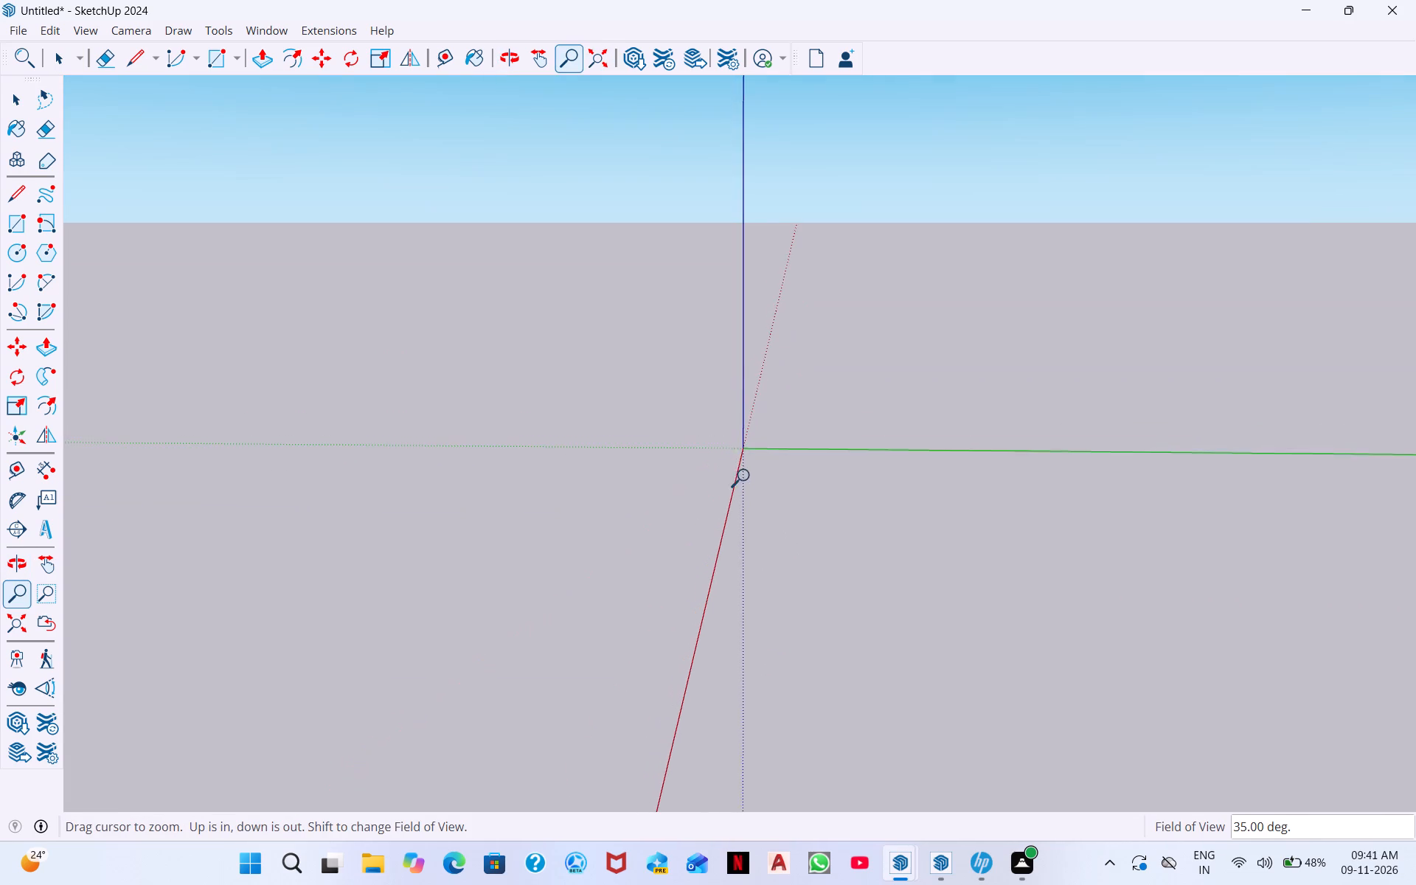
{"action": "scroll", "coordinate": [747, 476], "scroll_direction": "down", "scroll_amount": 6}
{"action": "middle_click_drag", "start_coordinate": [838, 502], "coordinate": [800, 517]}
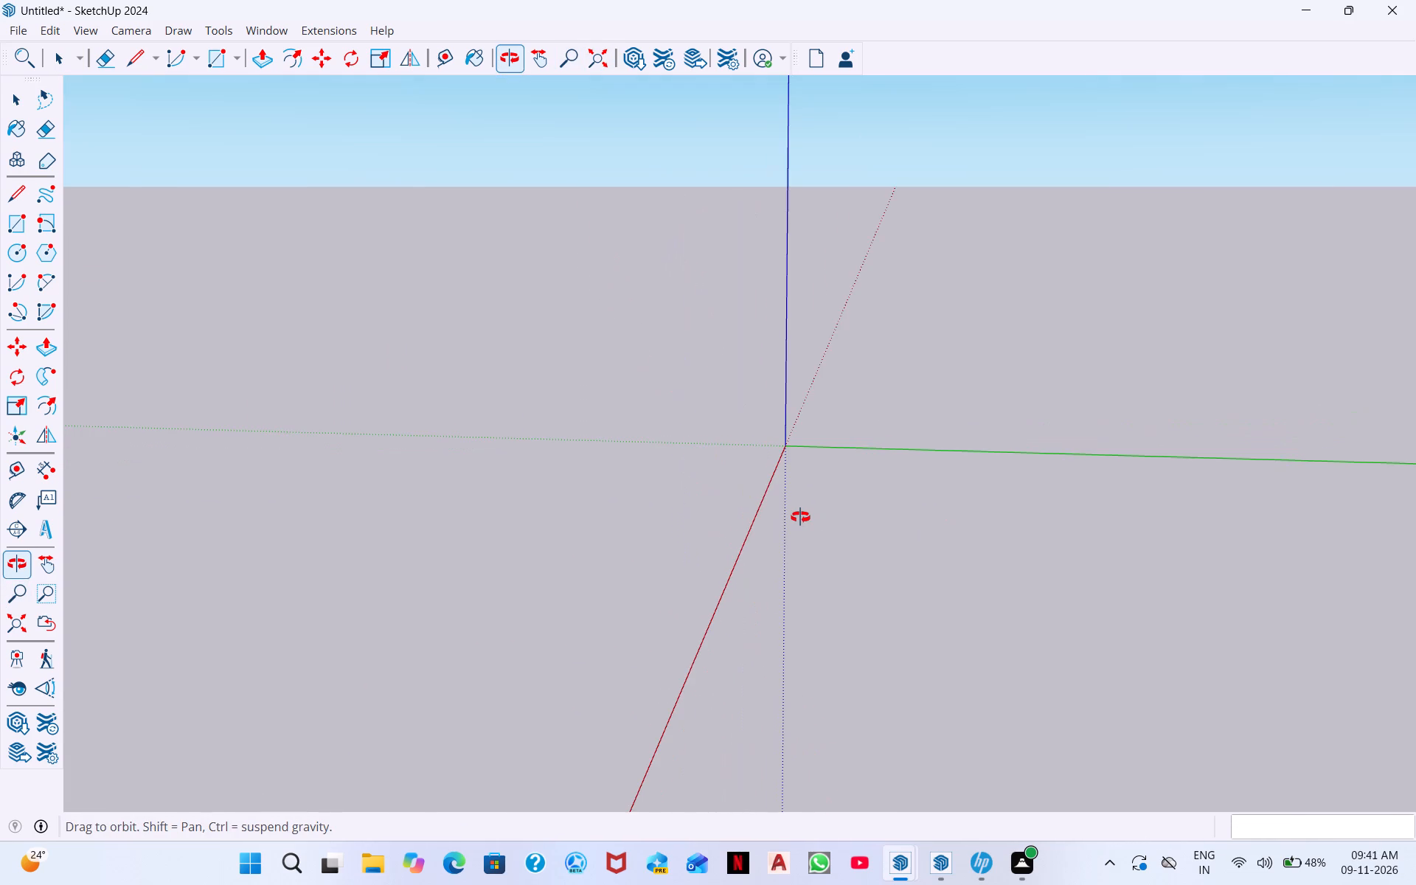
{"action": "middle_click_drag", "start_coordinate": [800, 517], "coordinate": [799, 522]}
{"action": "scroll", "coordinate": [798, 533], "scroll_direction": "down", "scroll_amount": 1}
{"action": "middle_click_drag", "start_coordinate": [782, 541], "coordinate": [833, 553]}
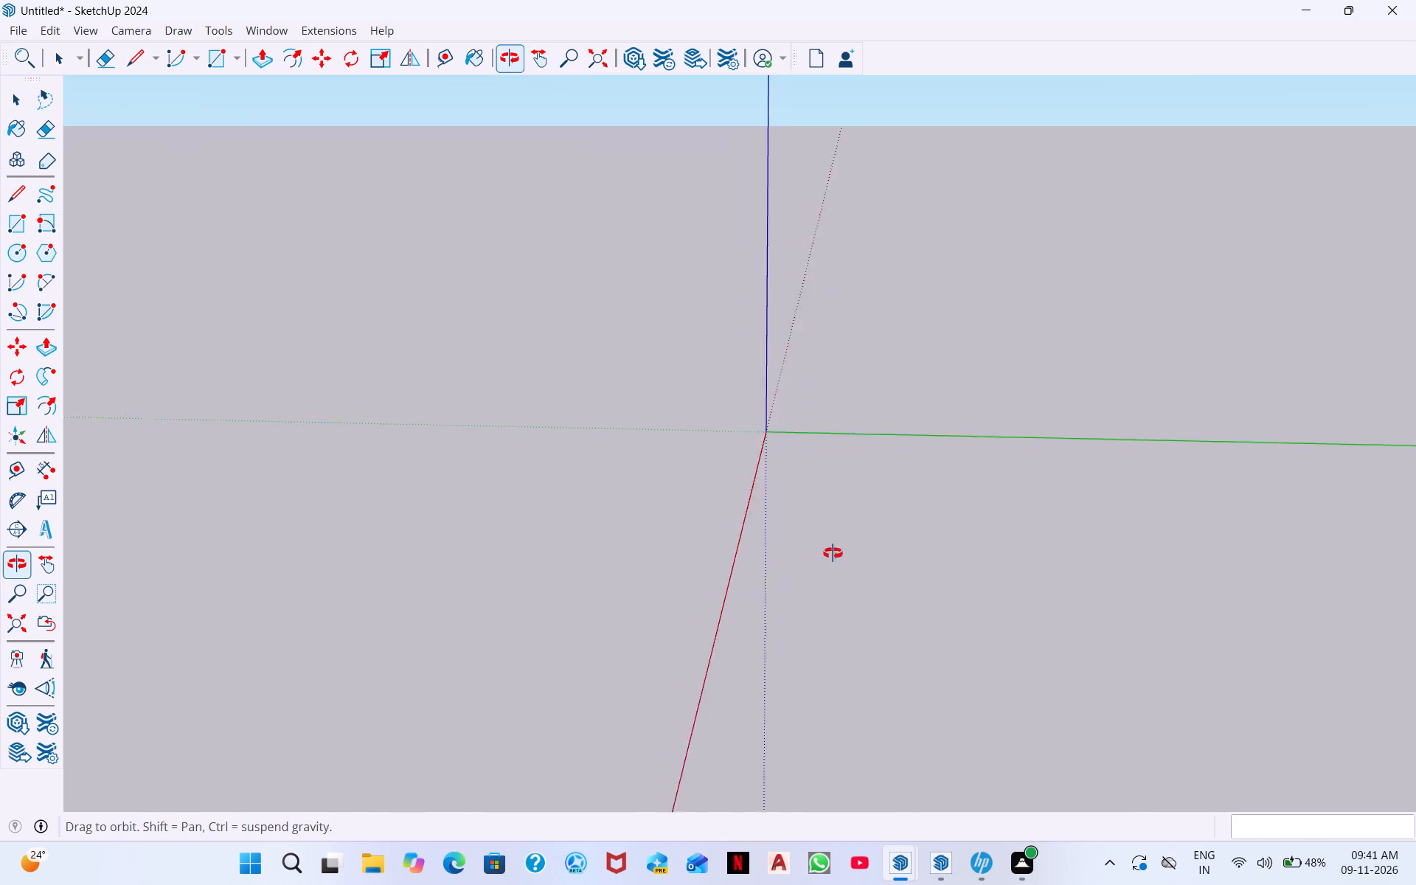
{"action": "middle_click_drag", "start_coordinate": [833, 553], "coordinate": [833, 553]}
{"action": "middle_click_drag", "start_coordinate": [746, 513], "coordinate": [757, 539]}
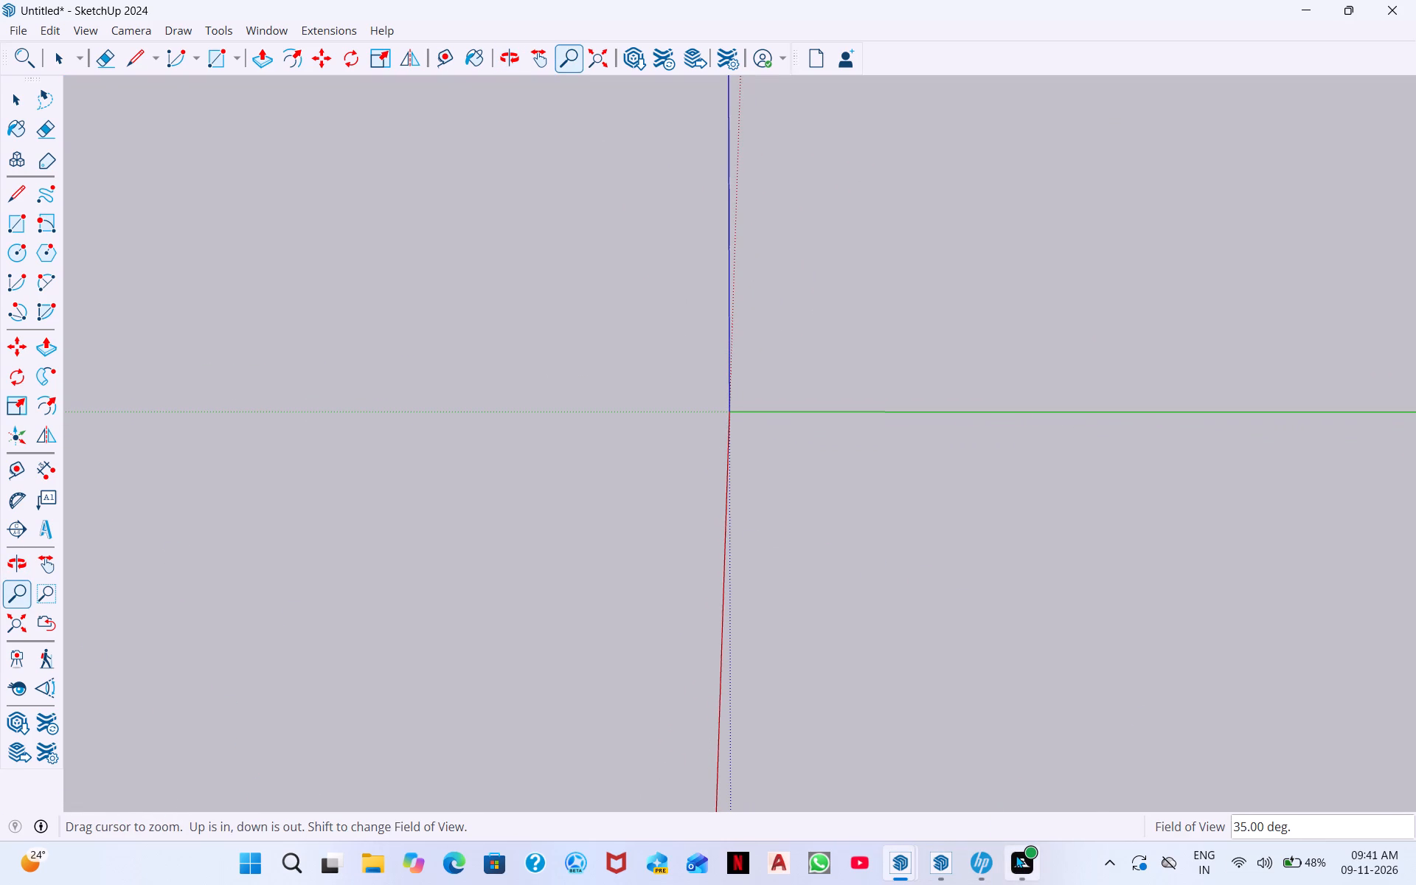
Switch to File Explorer and open the recent PDF file TYPE 3 from Downloads.
{"action": "left_click", "coordinate": [366, 863]}
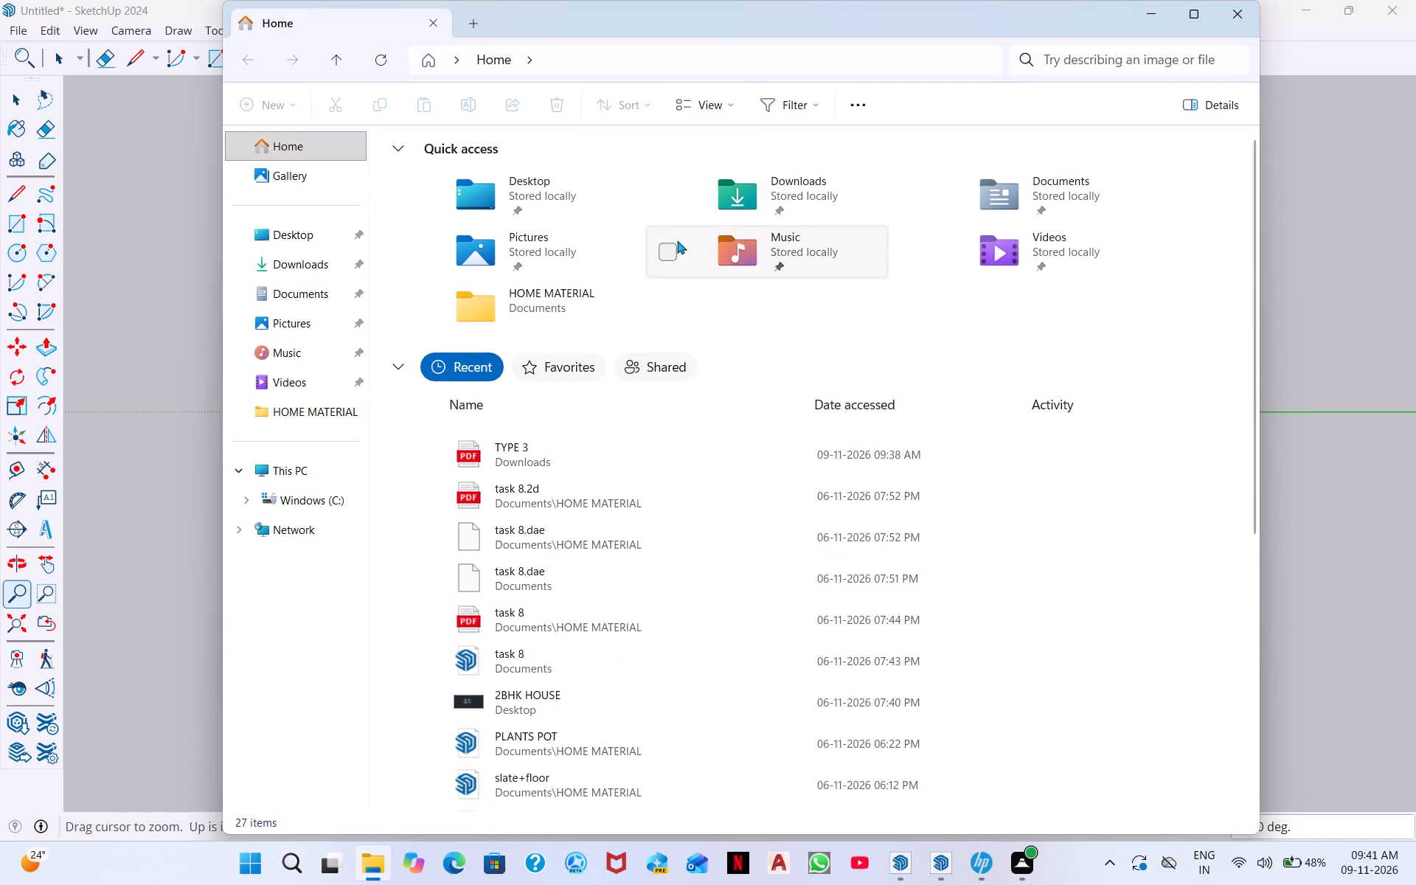
{"action": "double_click", "coordinate": [552, 454]}
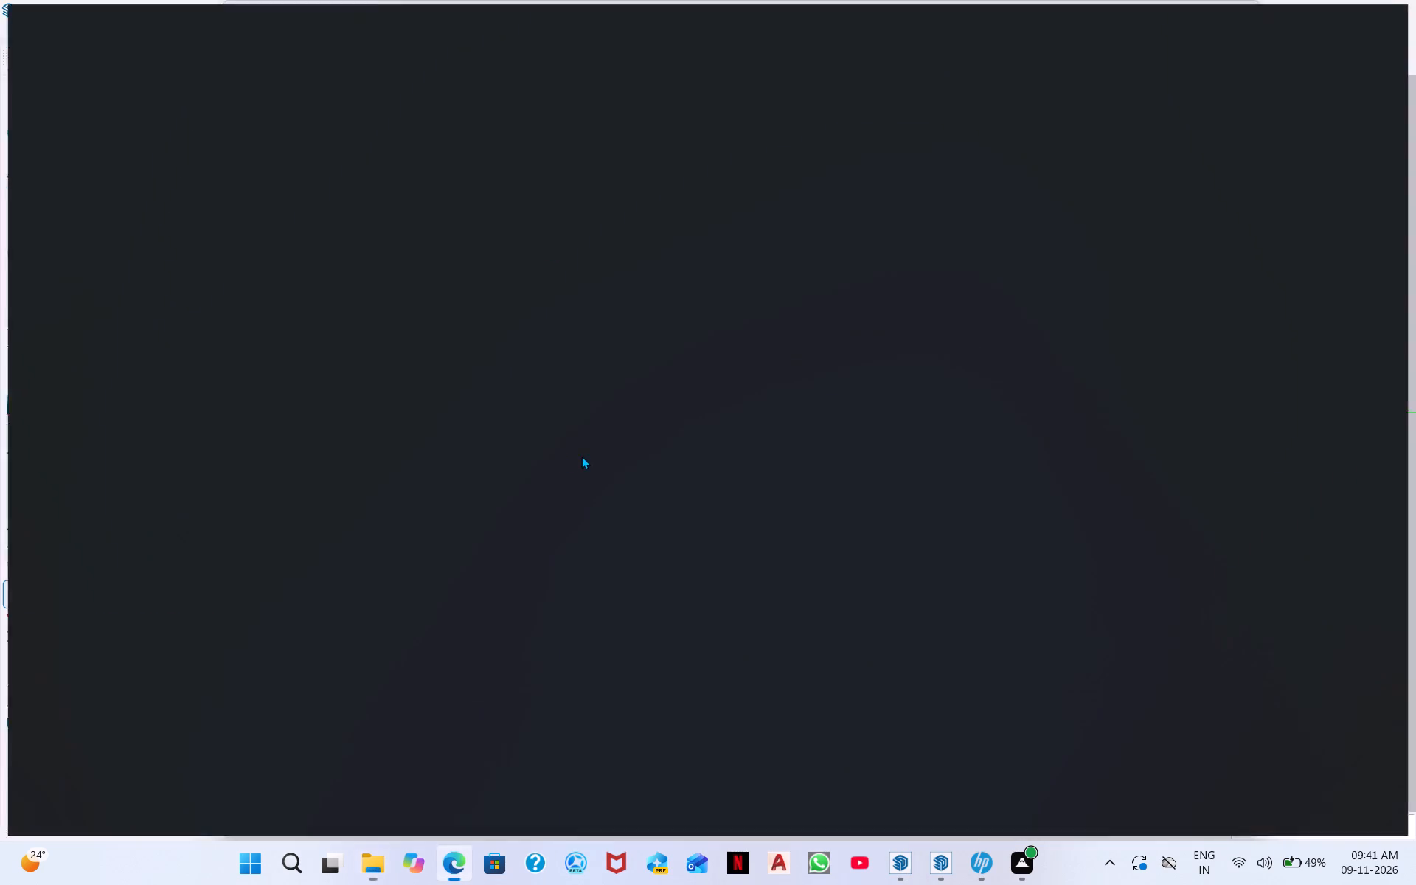
Look over the dimensioned floor plan in the TYPE 3 PDF and switch back to the empty SketchUp model.
{"action": "scroll", "coordinate": [559, 421], "scroll_direction": "down", "scroll_amount": 5}
{"action": "scroll", "coordinate": [624, 445], "scroll_direction": "down", "scroll_amount": 3}
{"action": "scroll", "coordinate": [690, 440], "scroll_direction": "up", "scroll_amount": 4}
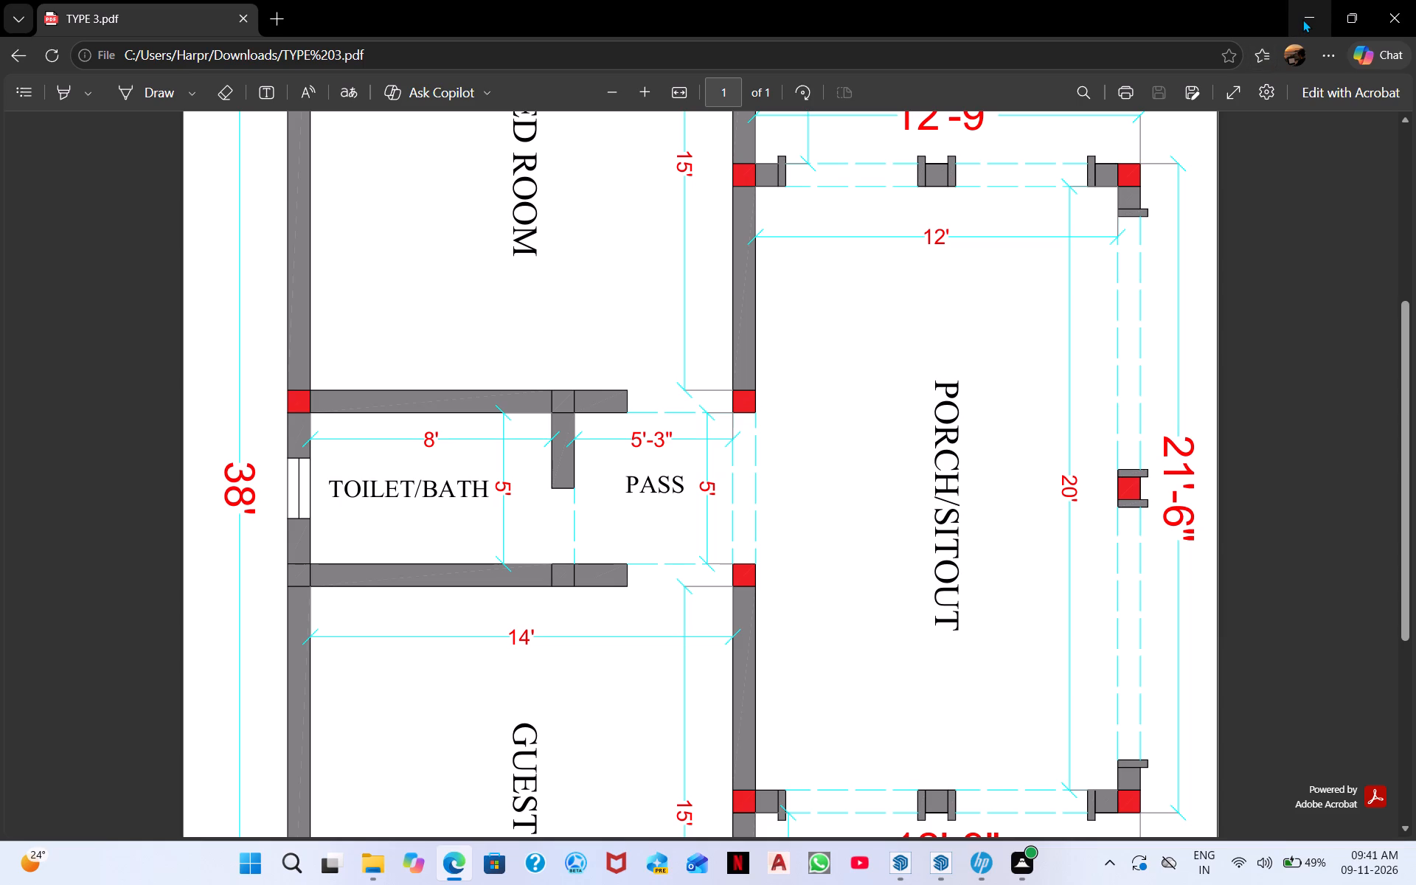
{"action": "left_click", "coordinate": [1306, 21]}
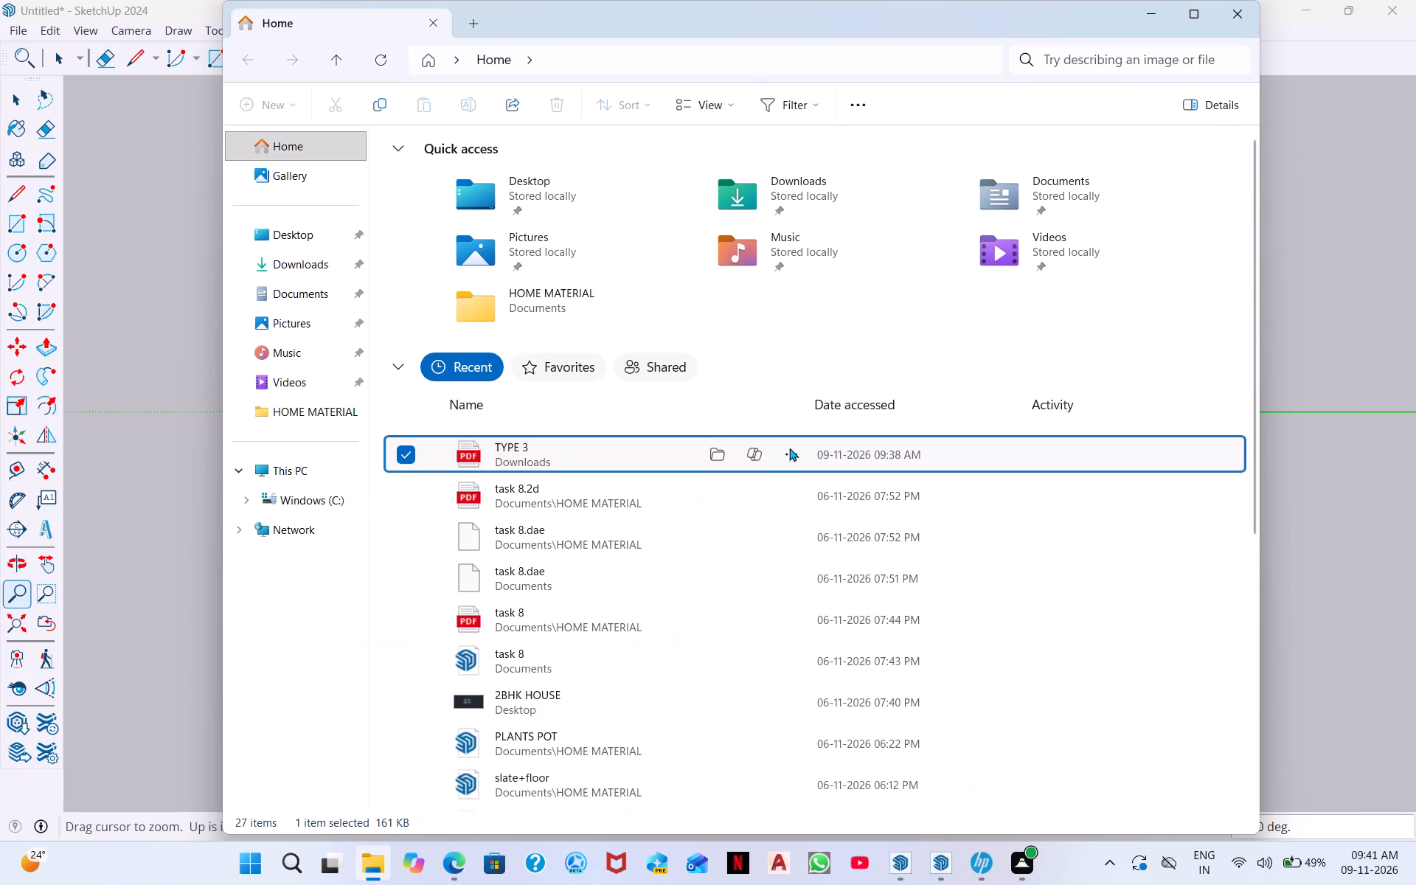
{"action": "left_click", "coordinate": [1148, 16]}
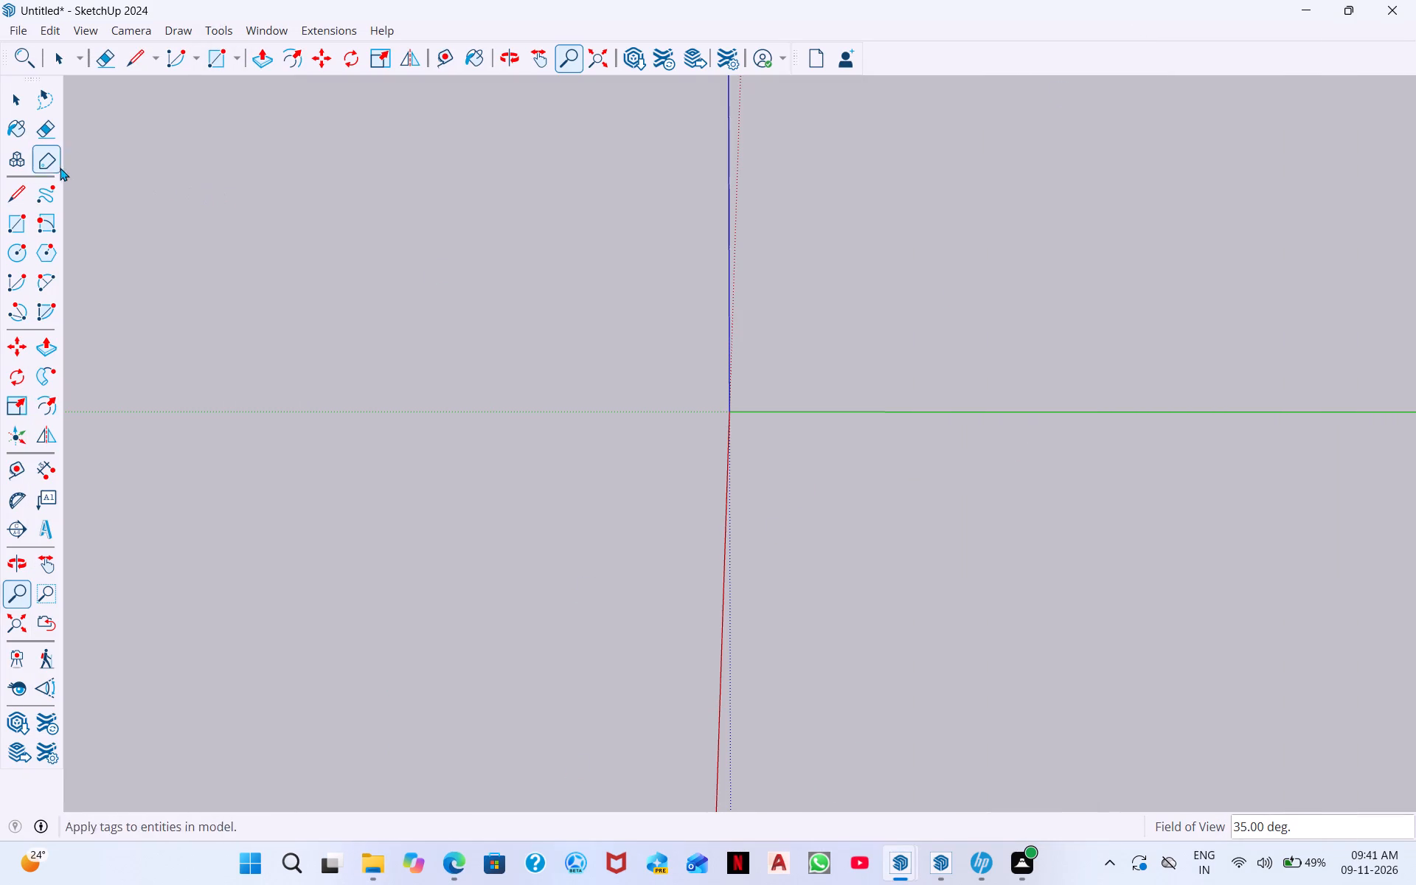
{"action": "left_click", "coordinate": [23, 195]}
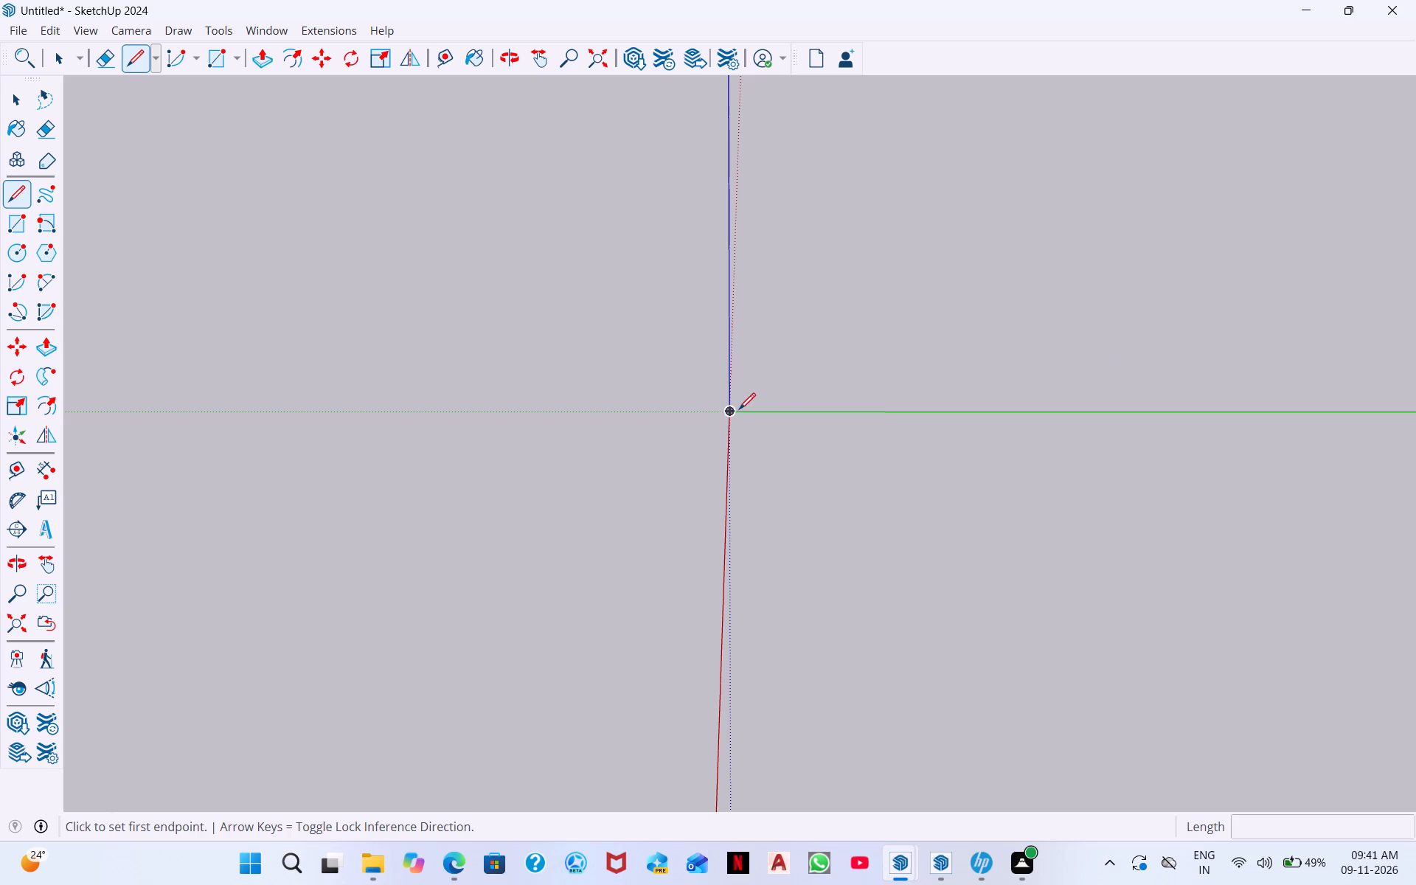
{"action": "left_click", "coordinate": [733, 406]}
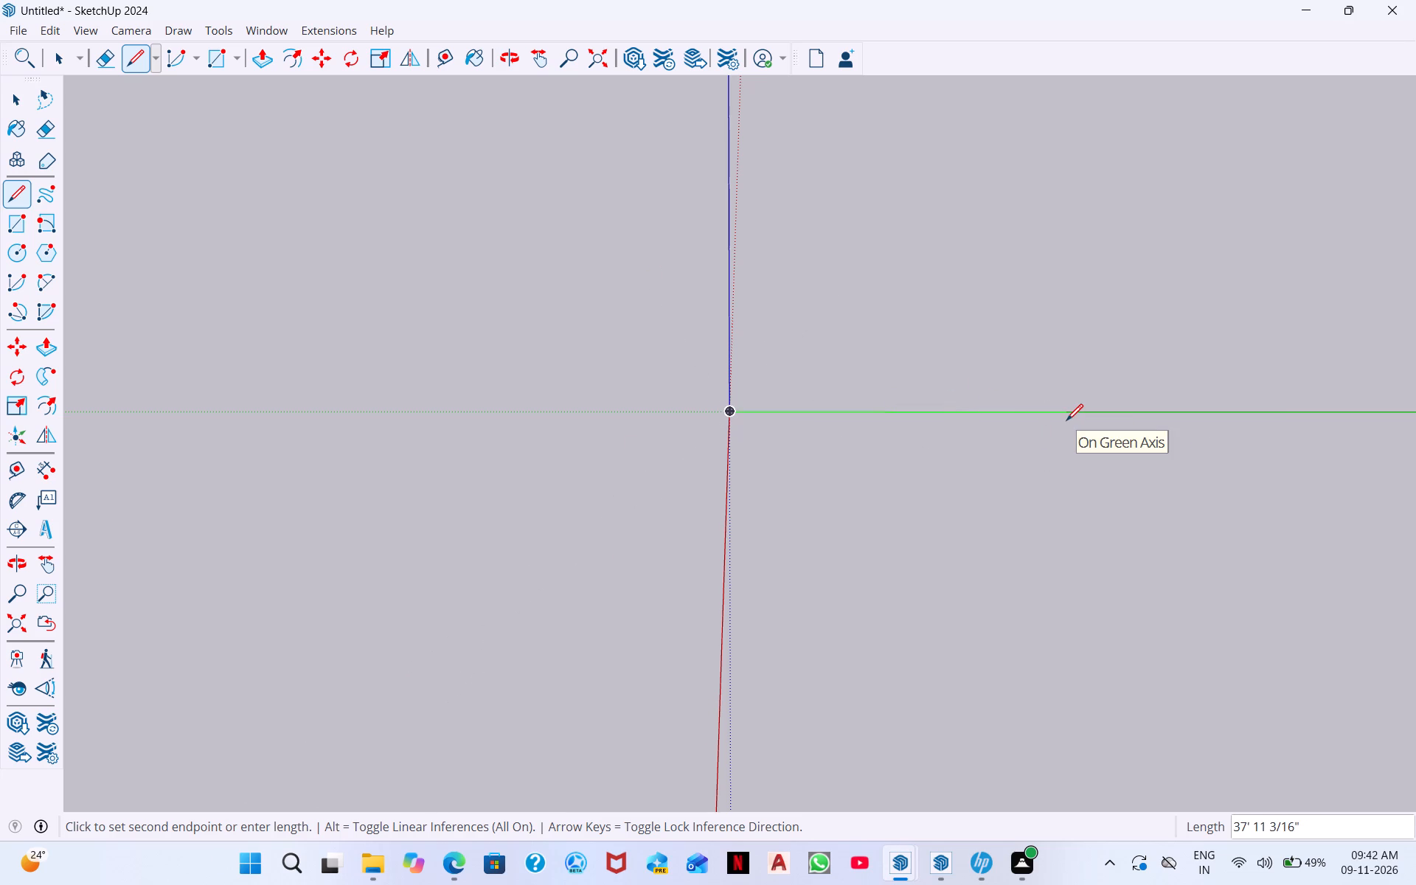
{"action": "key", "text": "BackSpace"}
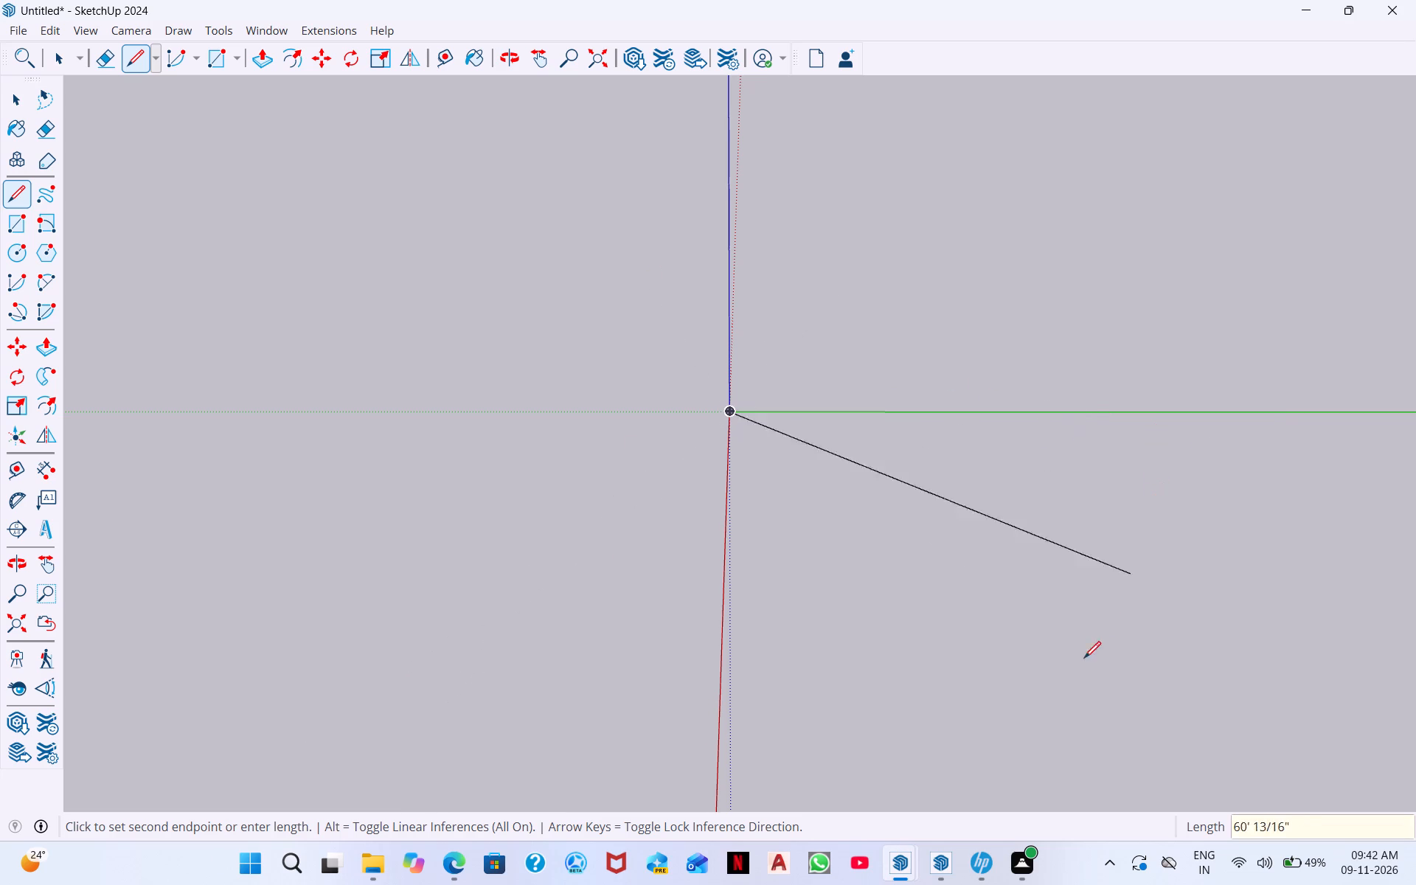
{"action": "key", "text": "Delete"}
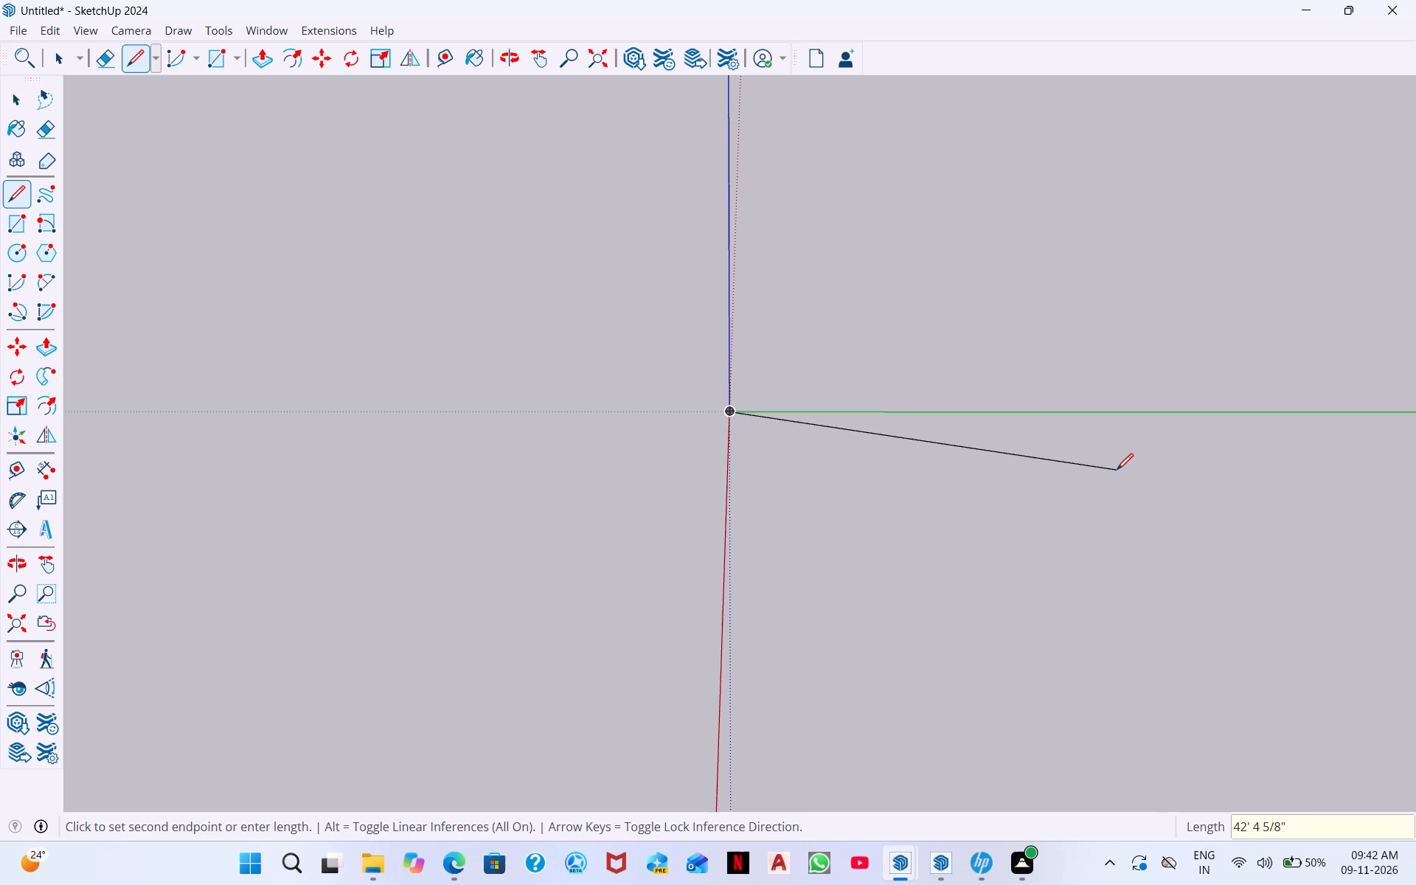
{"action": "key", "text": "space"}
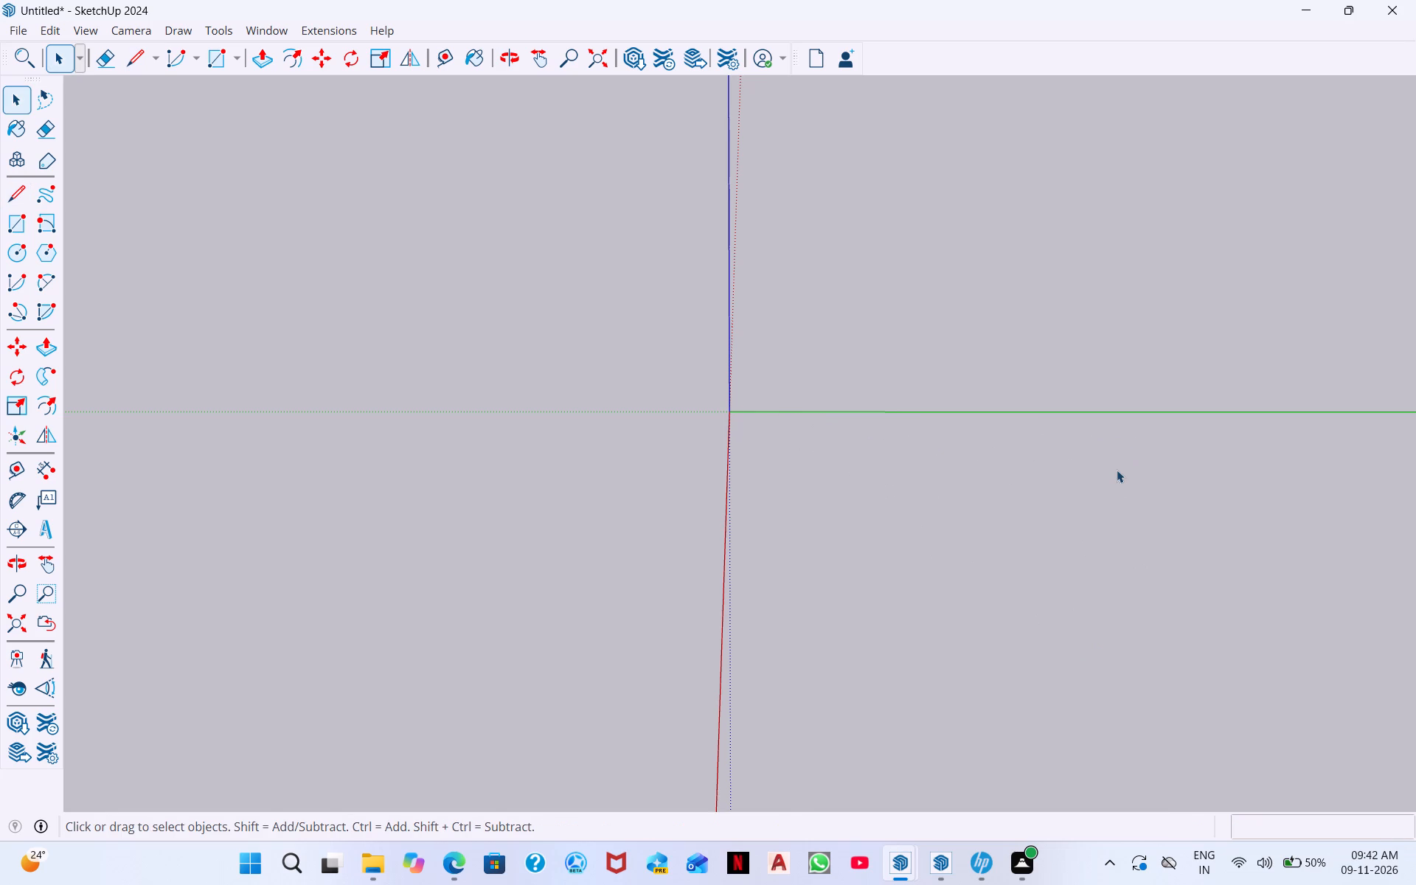
Reopen the TYPE 3 PDF from File Explorer and examine the floor plan's room and overall dimensions around the guest room and porch.
{"action": "left_click", "coordinate": [372, 873]}
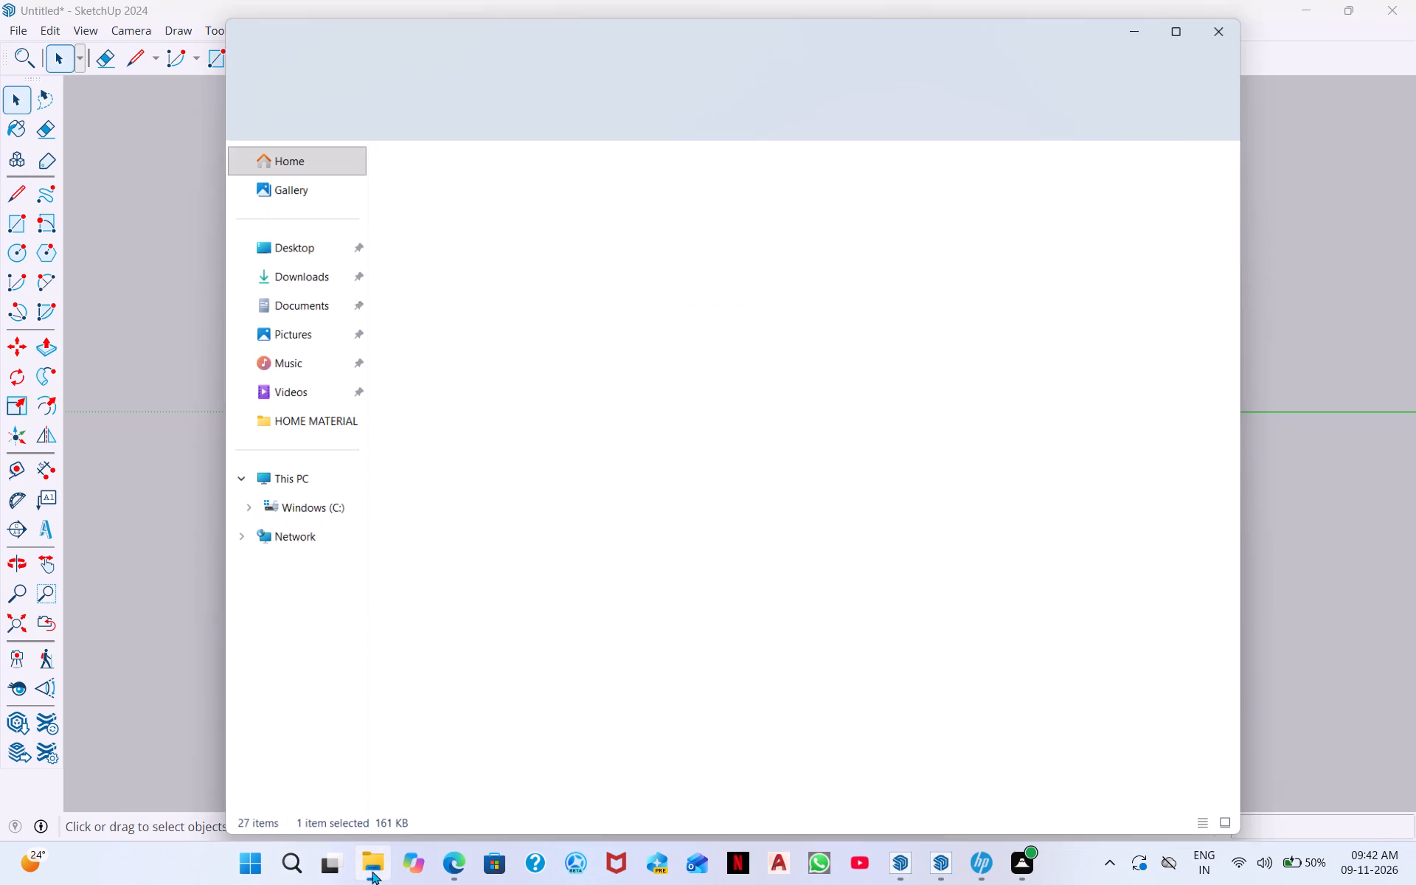
{"action": "double_click", "coordinate": [628, 465]}
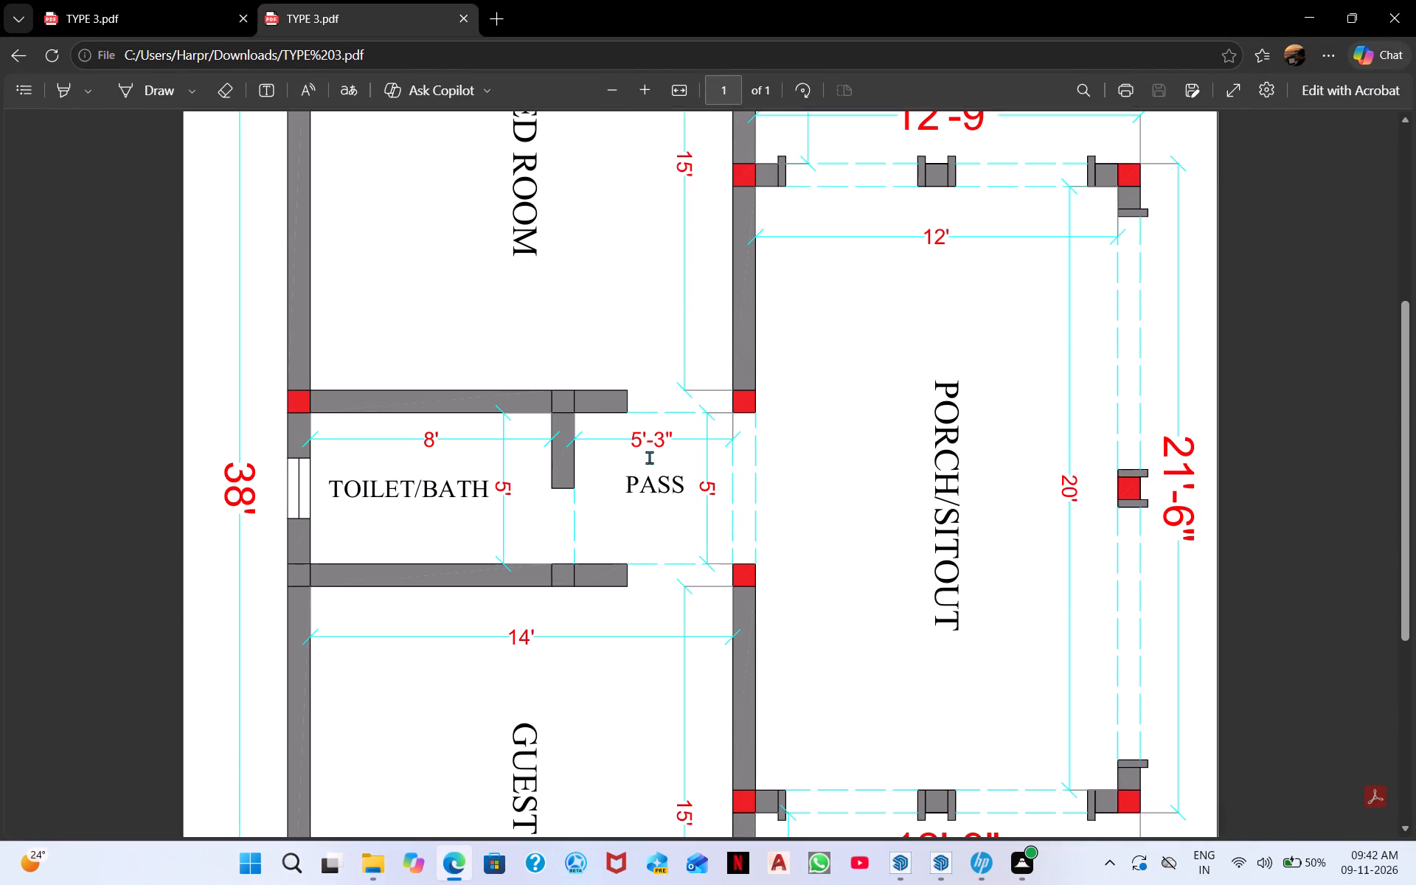
{"action": "scroll", "coordinate": [673, 313], "scroll_direction": "down", "scroll_amount": 10}
{"action": "scroll", "coordinate": [670, 322], "scroll_direction": "up", "scroll_amount": 5}
{"action": "scroll", "coordinate": [676, 322], "scroll_direction": "down", "scroll_amount": 1}
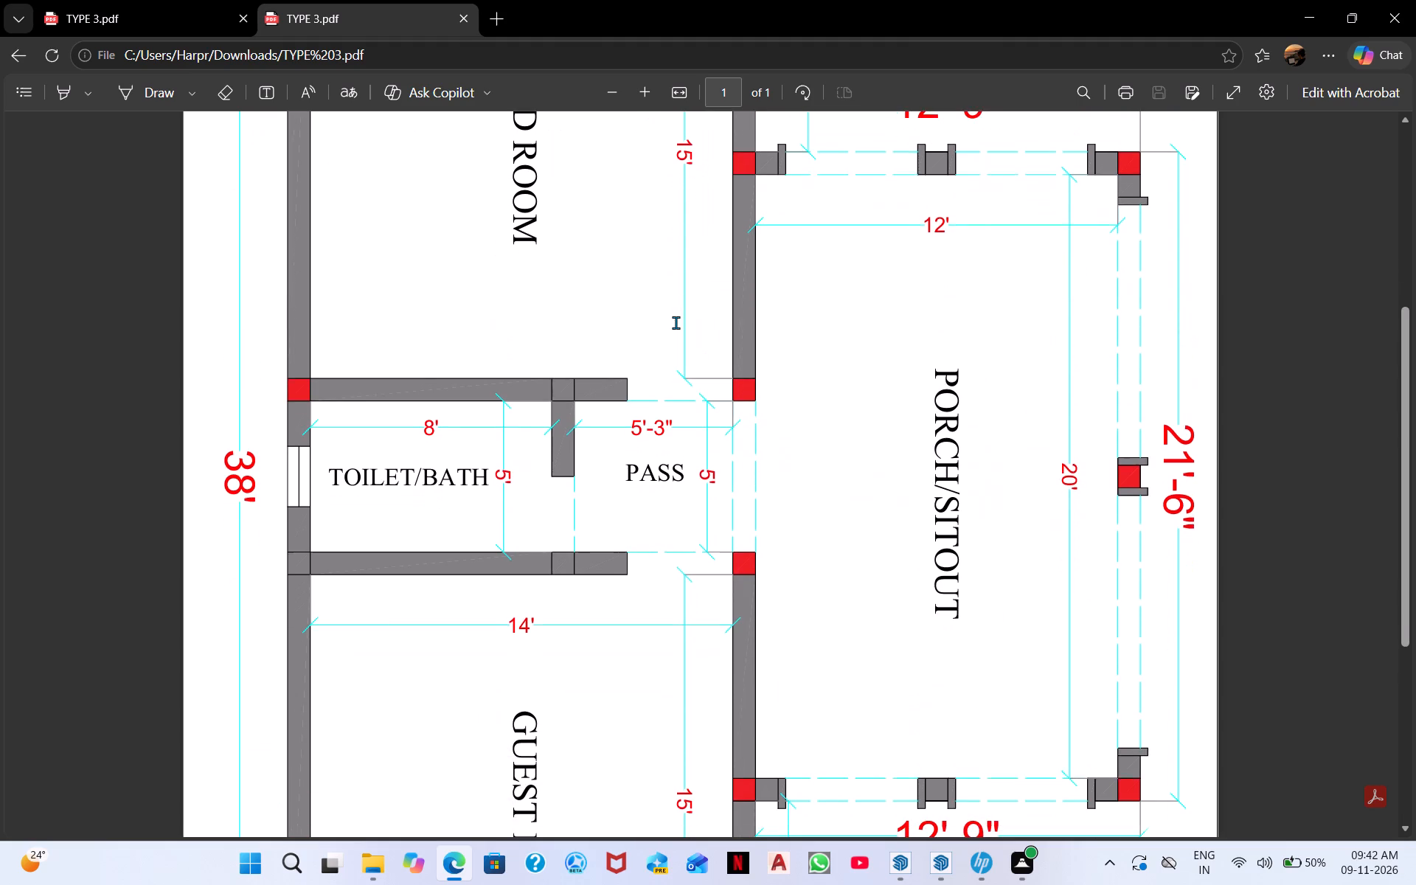
{"action": "scroll", "coordinate": [667, 350], "scroll_direction": "down", "scroll_amount": 3}
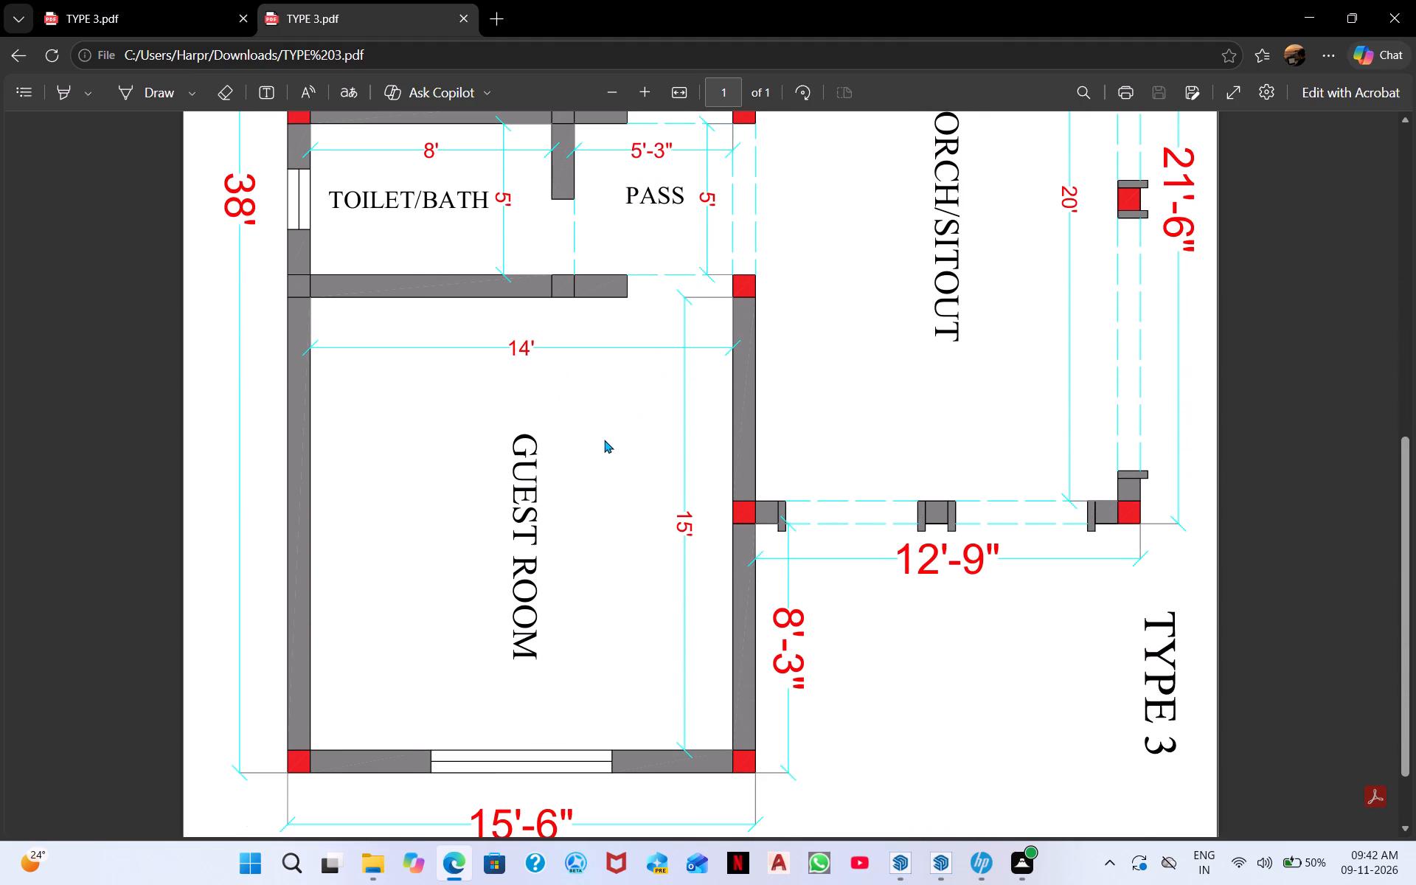
{"action": "scroll", "coordinate": [558, 708], "scroll_direction": "up", "scroll_amount": 1}
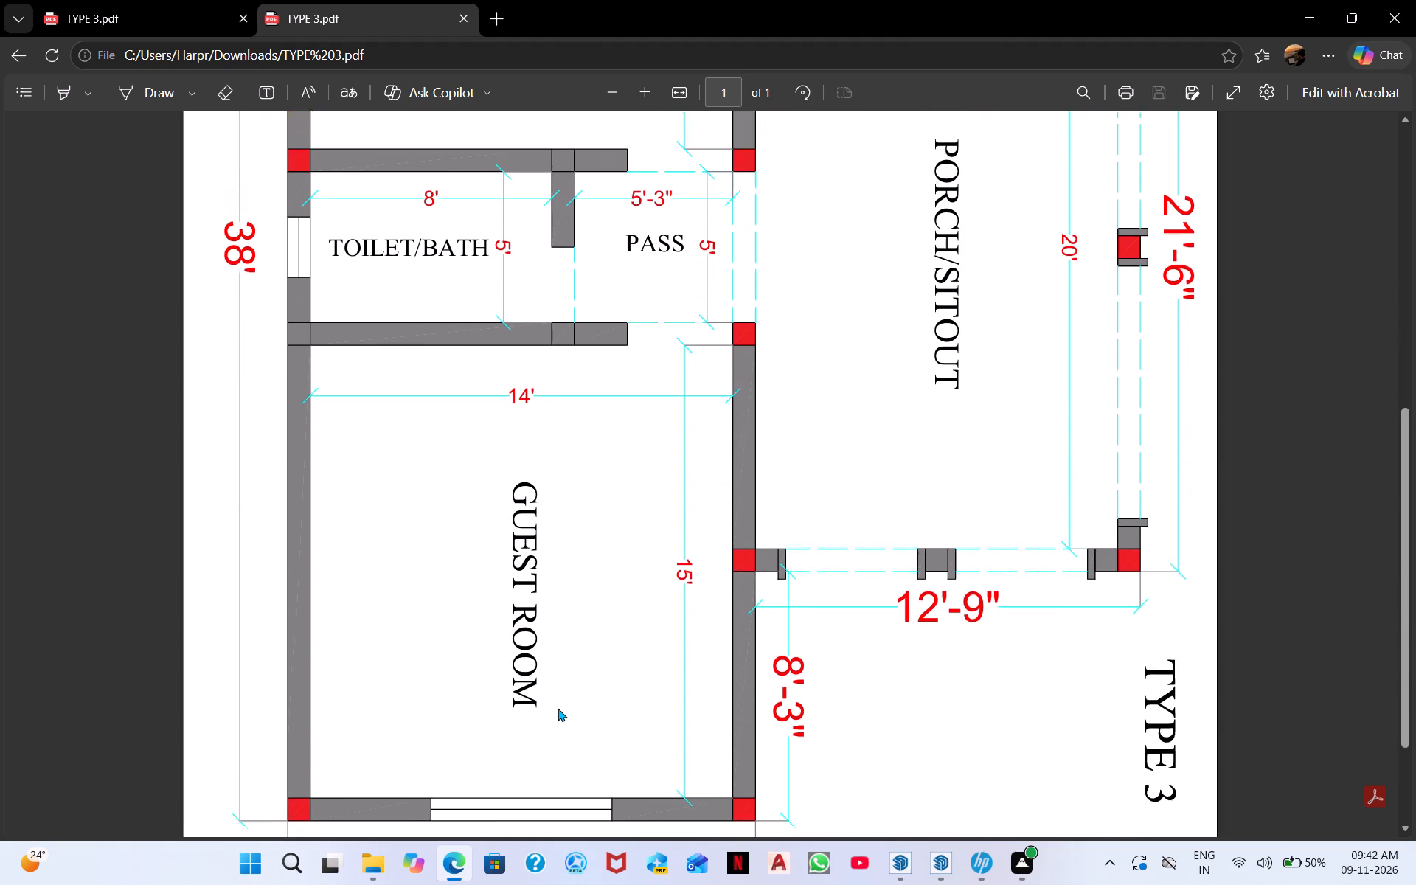
{"action": "scroll", "coordinate": [558, 708], "scroll_direction": "down", "scroll_amount": 2}
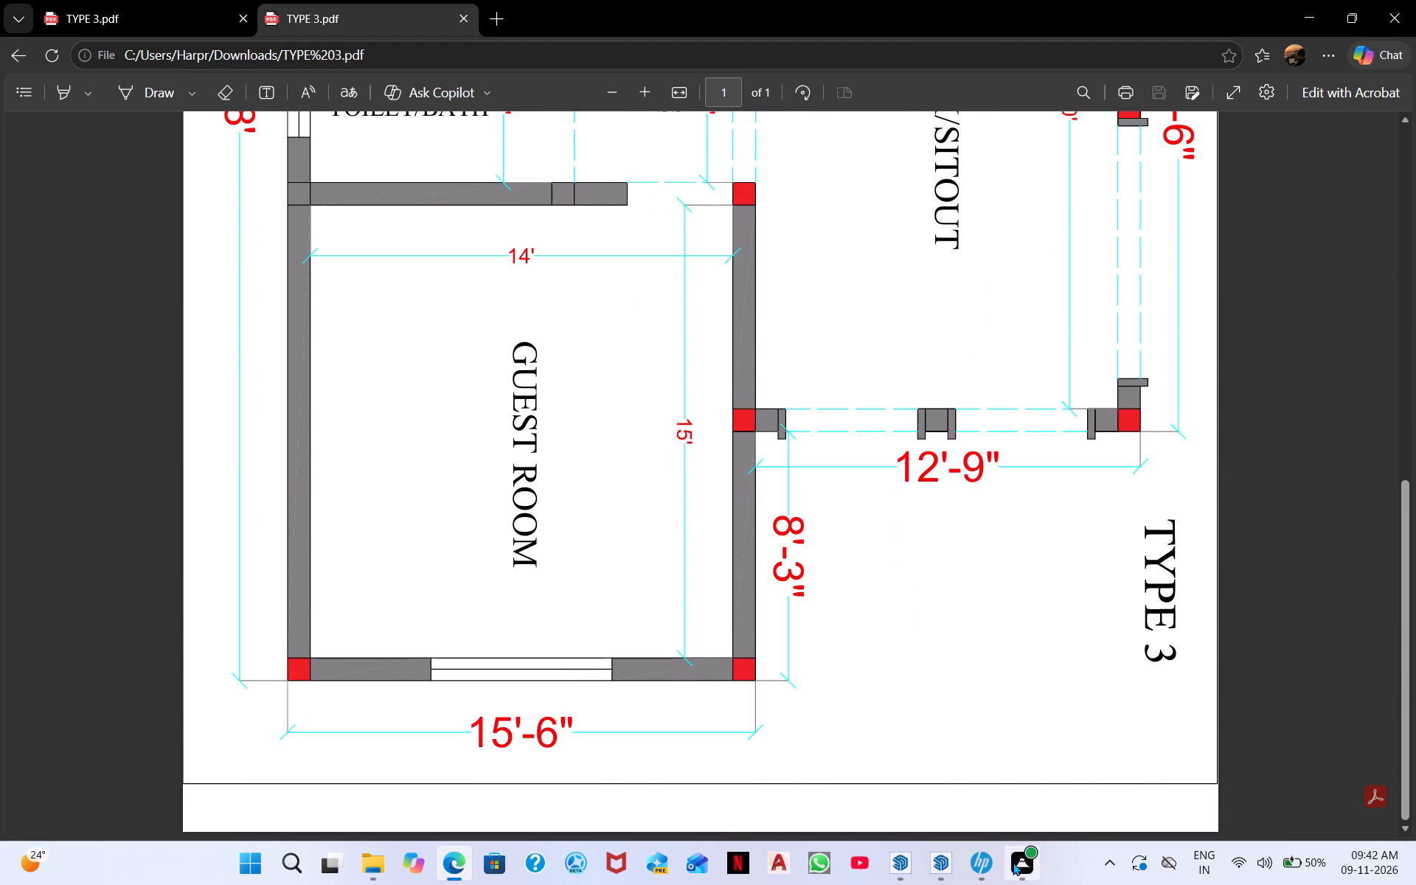
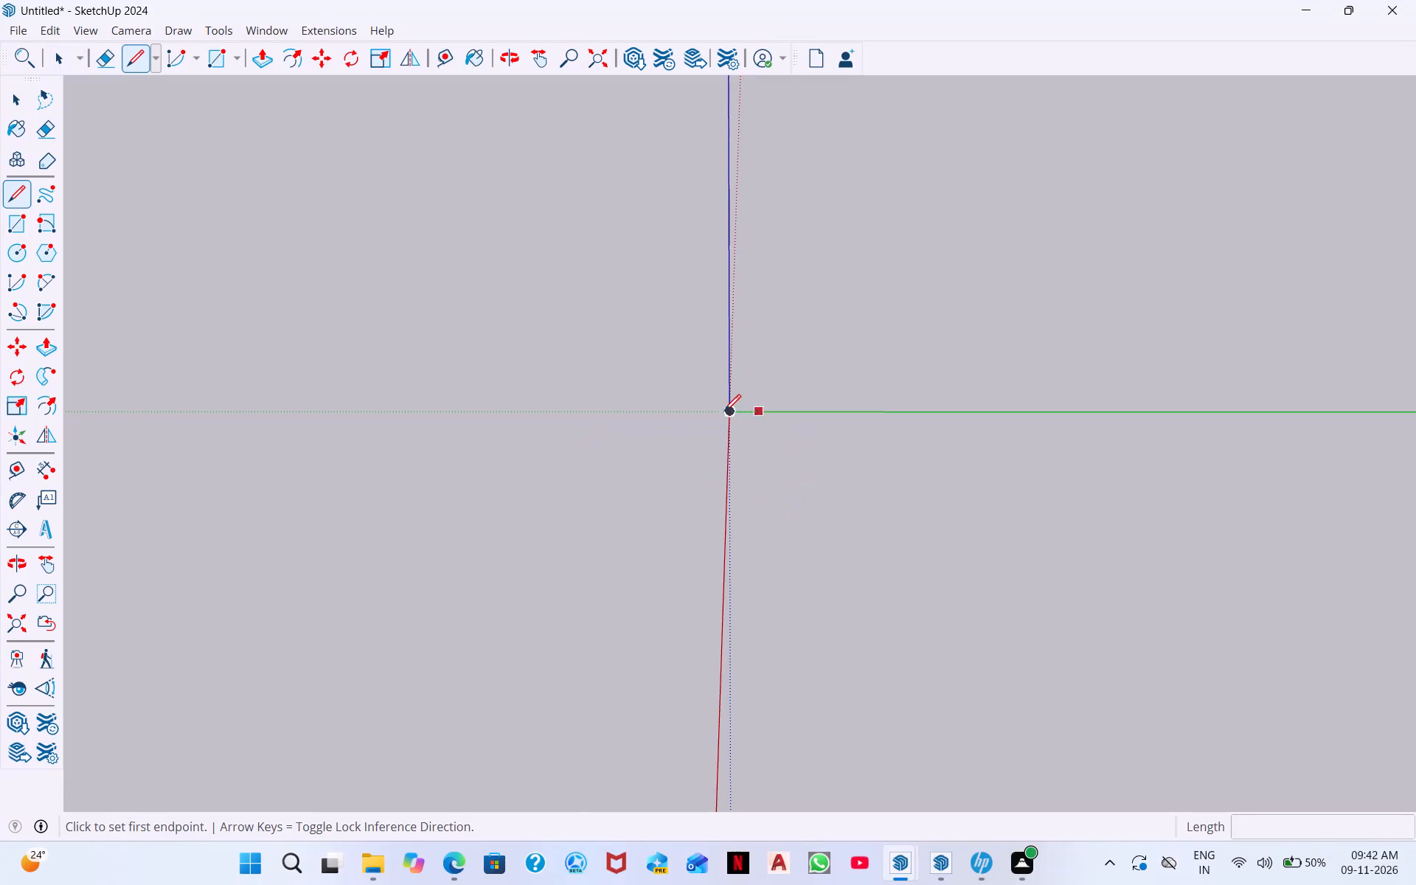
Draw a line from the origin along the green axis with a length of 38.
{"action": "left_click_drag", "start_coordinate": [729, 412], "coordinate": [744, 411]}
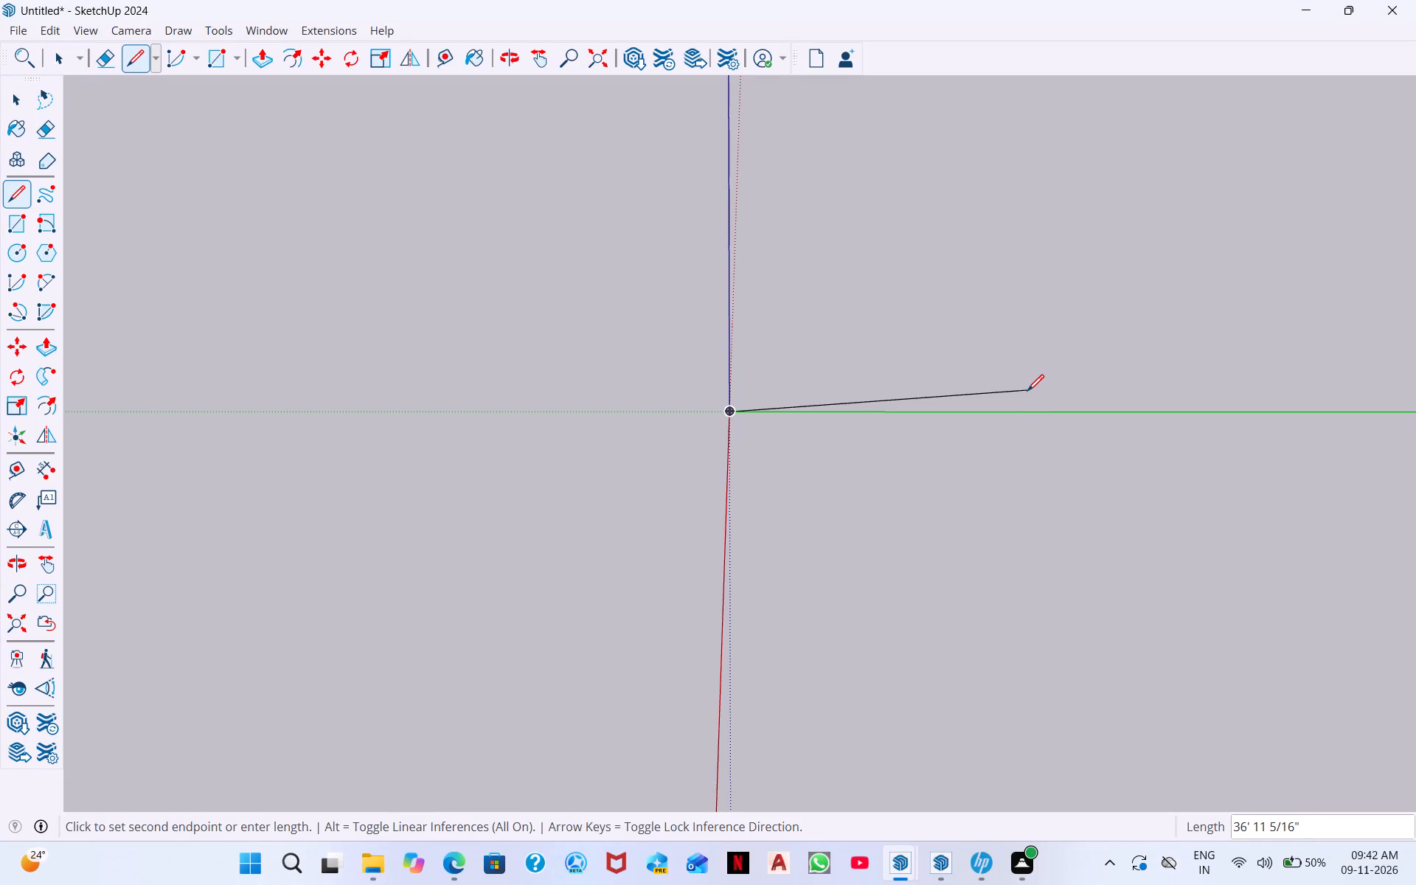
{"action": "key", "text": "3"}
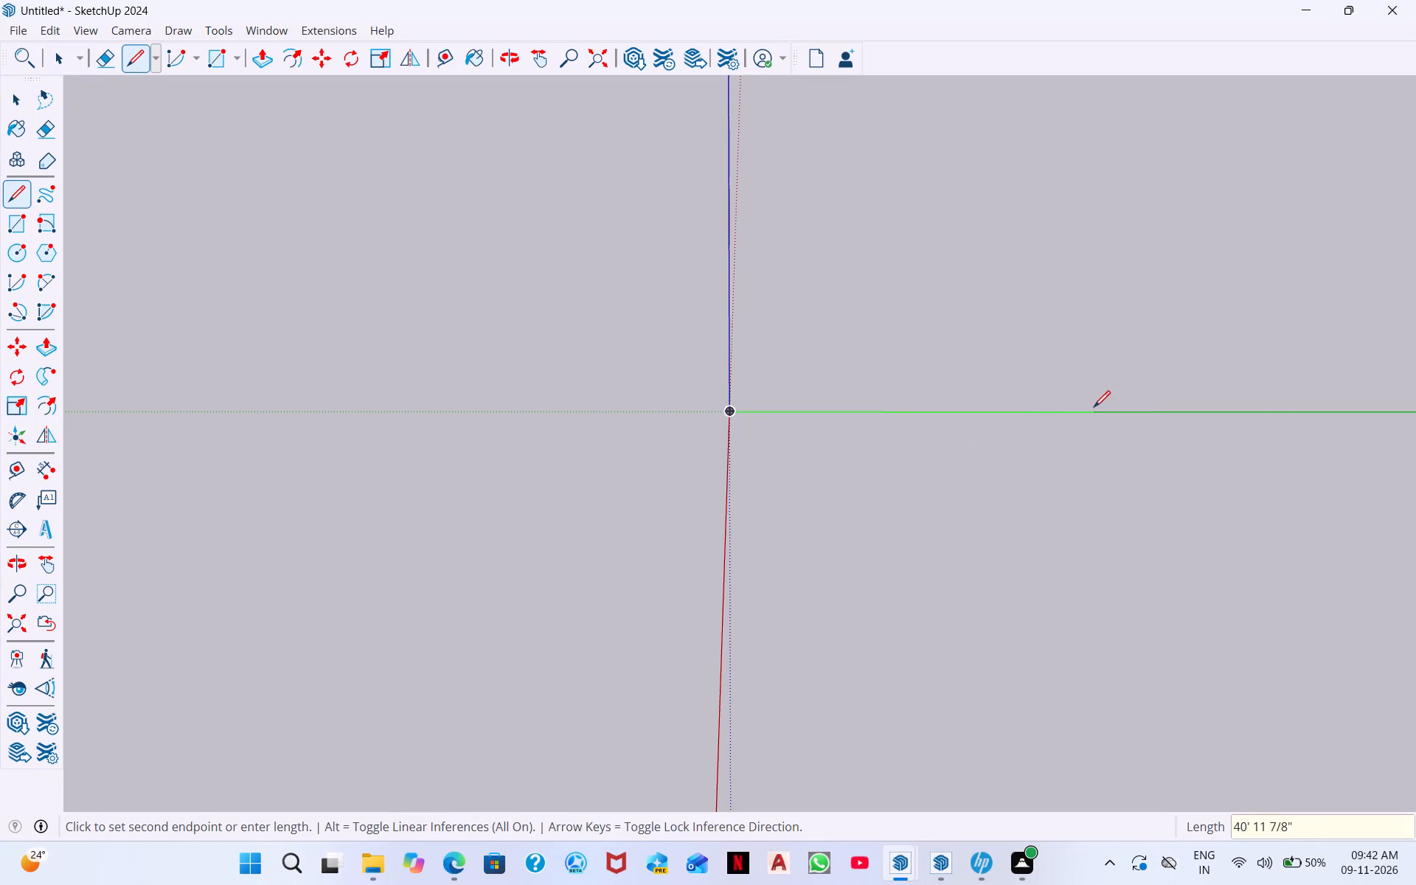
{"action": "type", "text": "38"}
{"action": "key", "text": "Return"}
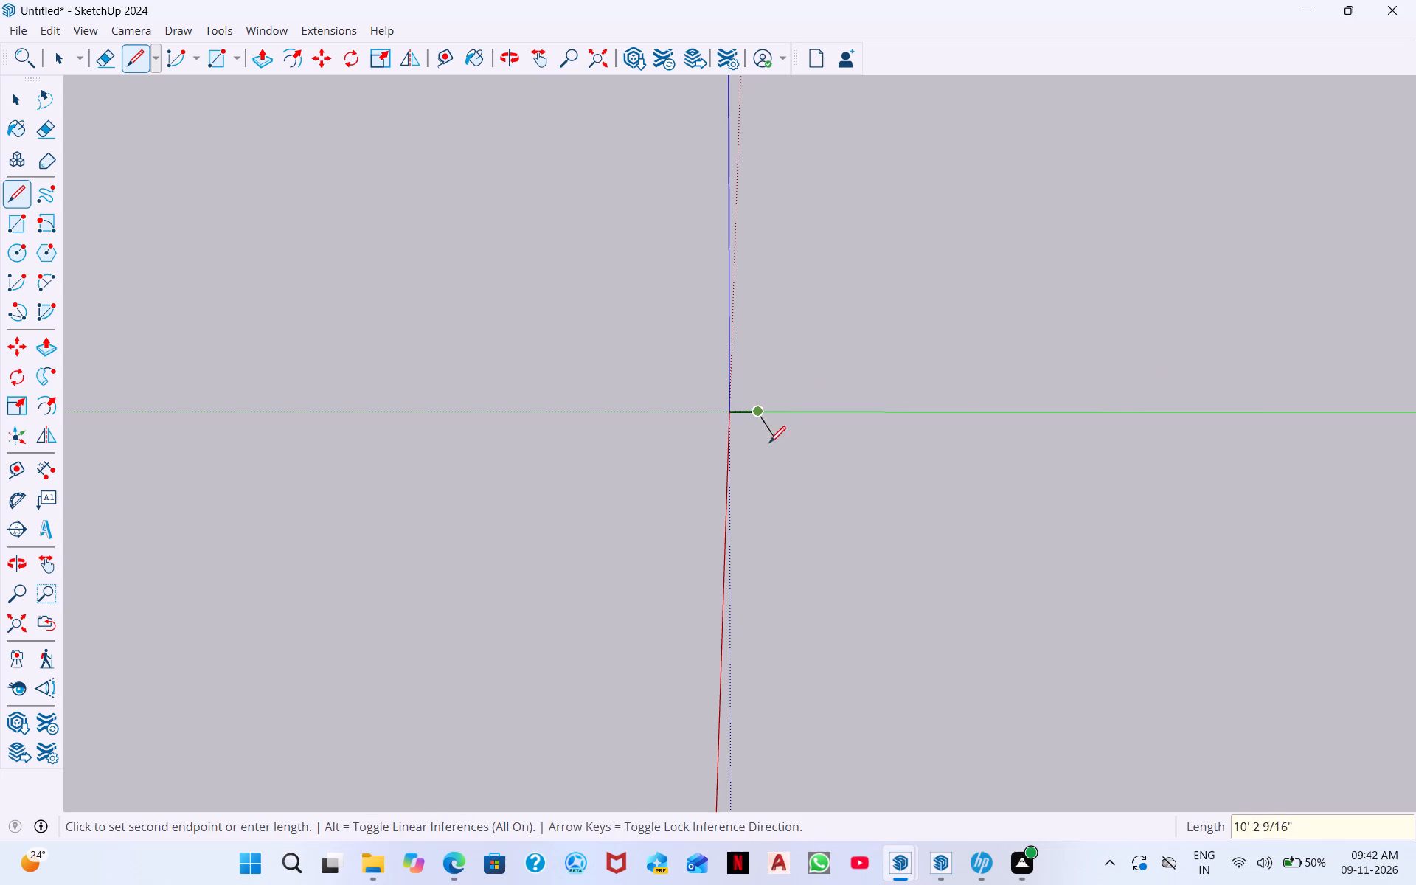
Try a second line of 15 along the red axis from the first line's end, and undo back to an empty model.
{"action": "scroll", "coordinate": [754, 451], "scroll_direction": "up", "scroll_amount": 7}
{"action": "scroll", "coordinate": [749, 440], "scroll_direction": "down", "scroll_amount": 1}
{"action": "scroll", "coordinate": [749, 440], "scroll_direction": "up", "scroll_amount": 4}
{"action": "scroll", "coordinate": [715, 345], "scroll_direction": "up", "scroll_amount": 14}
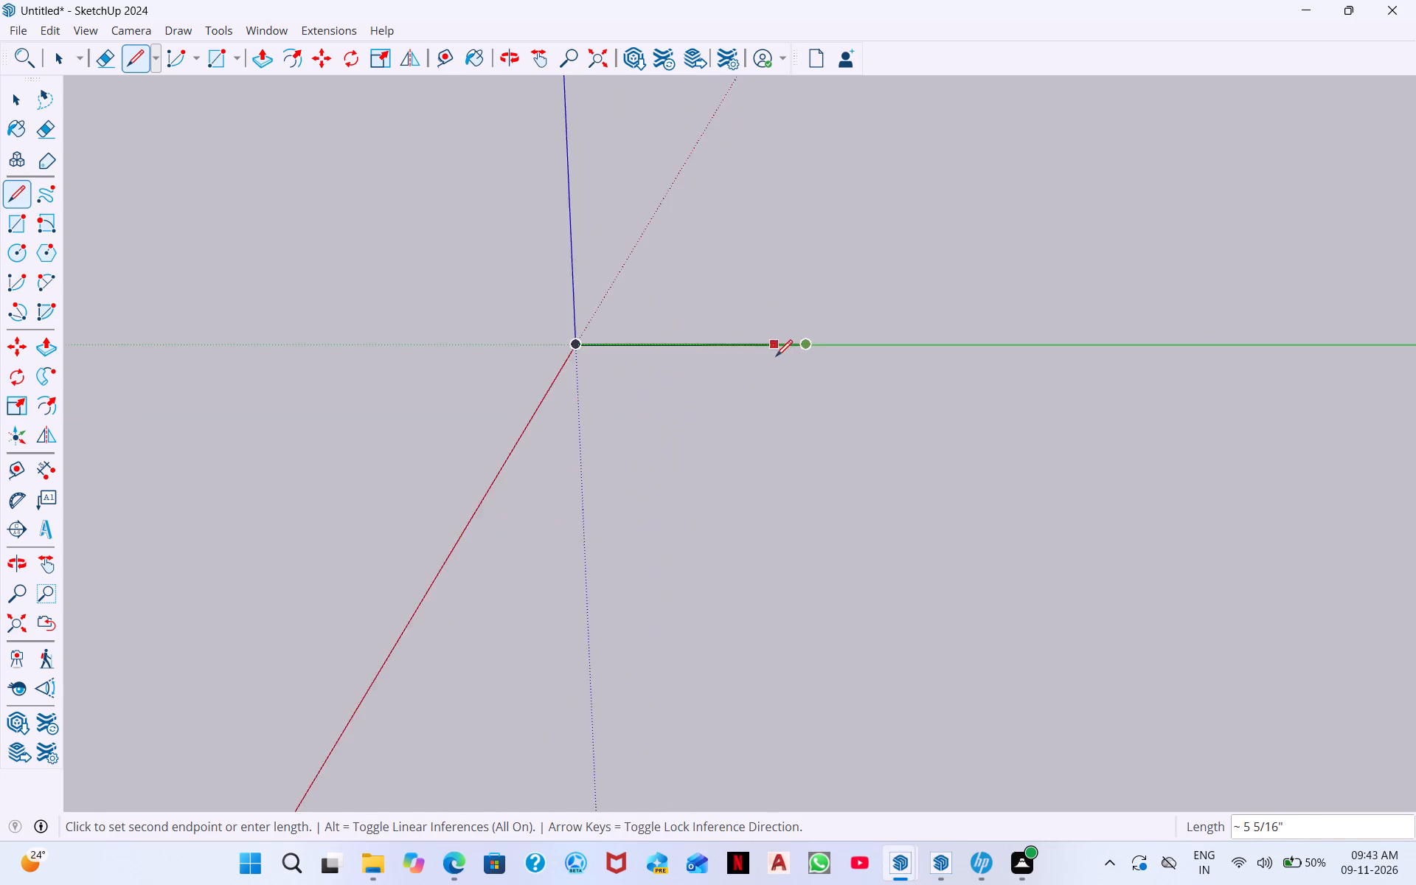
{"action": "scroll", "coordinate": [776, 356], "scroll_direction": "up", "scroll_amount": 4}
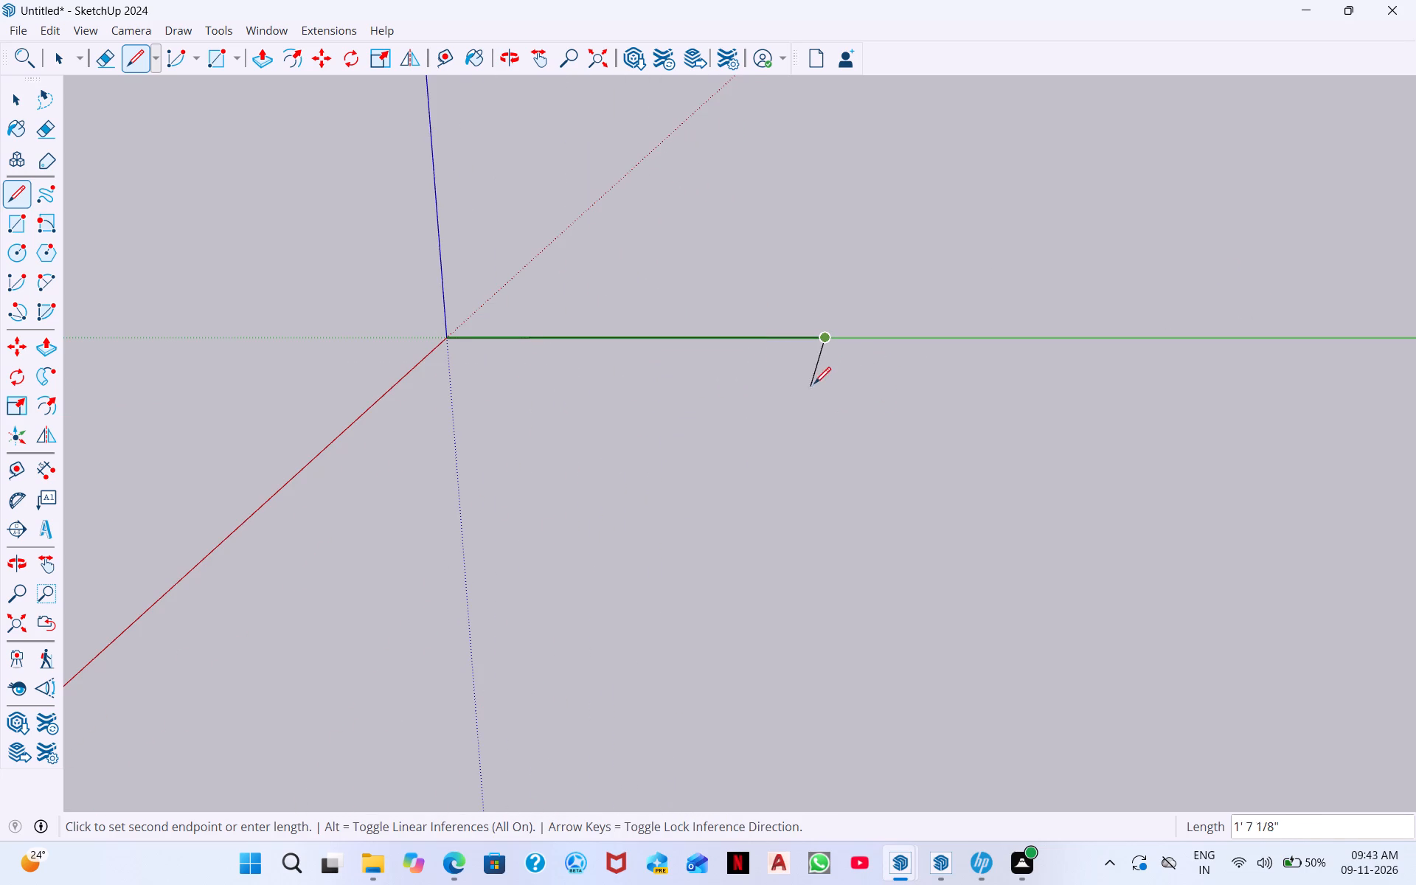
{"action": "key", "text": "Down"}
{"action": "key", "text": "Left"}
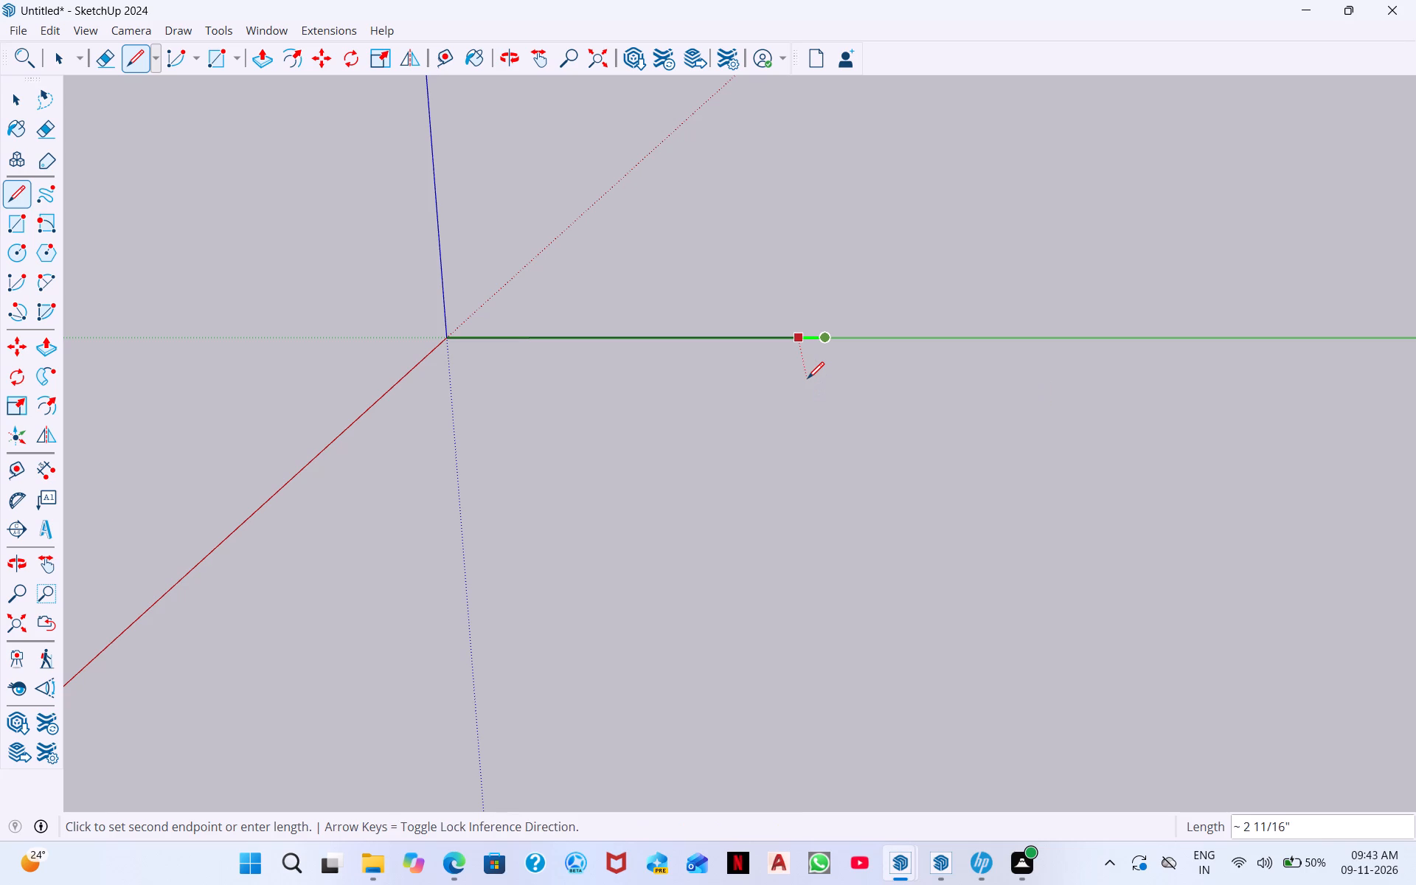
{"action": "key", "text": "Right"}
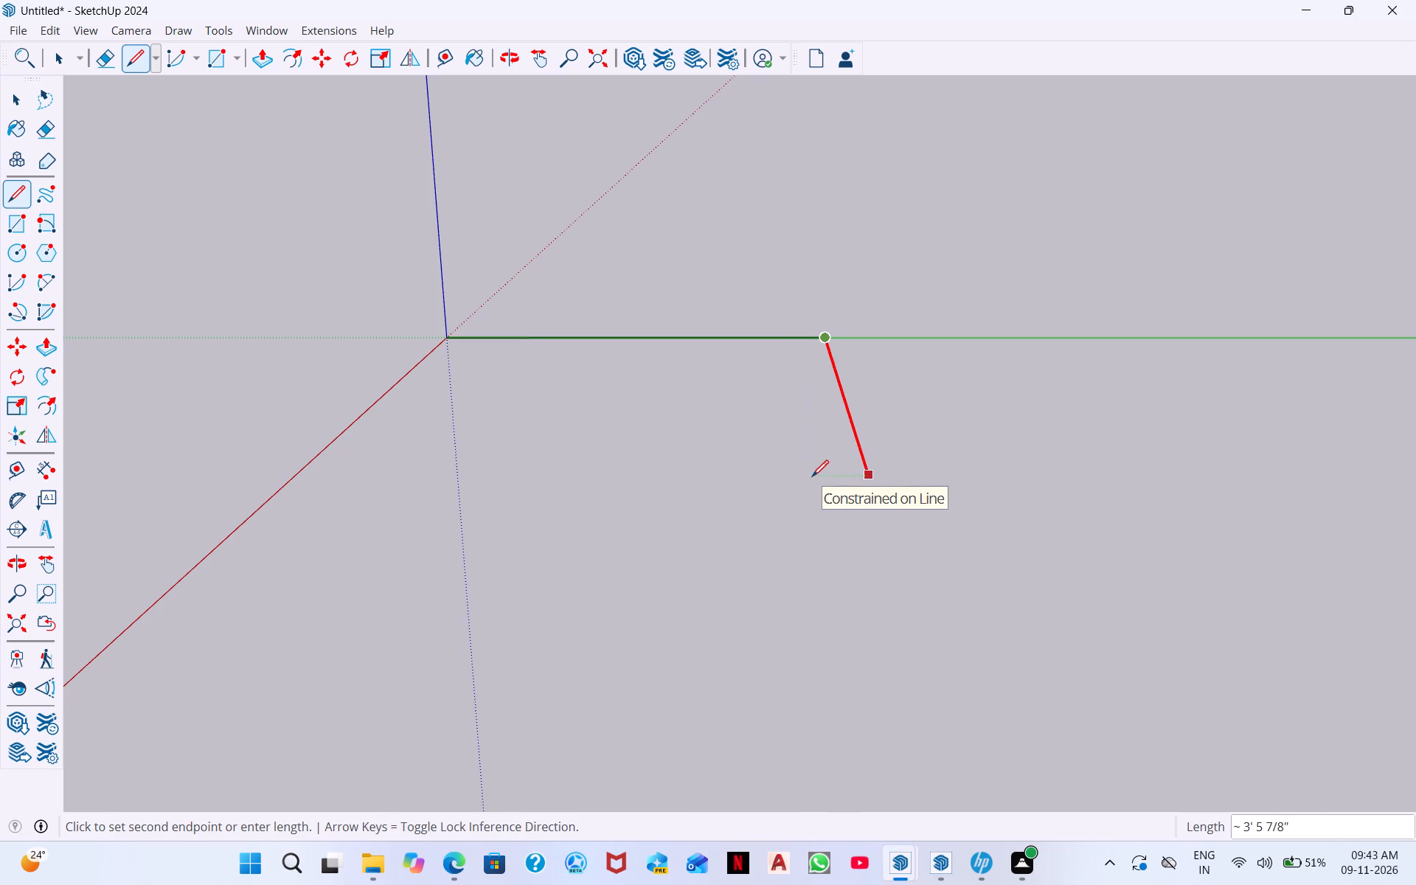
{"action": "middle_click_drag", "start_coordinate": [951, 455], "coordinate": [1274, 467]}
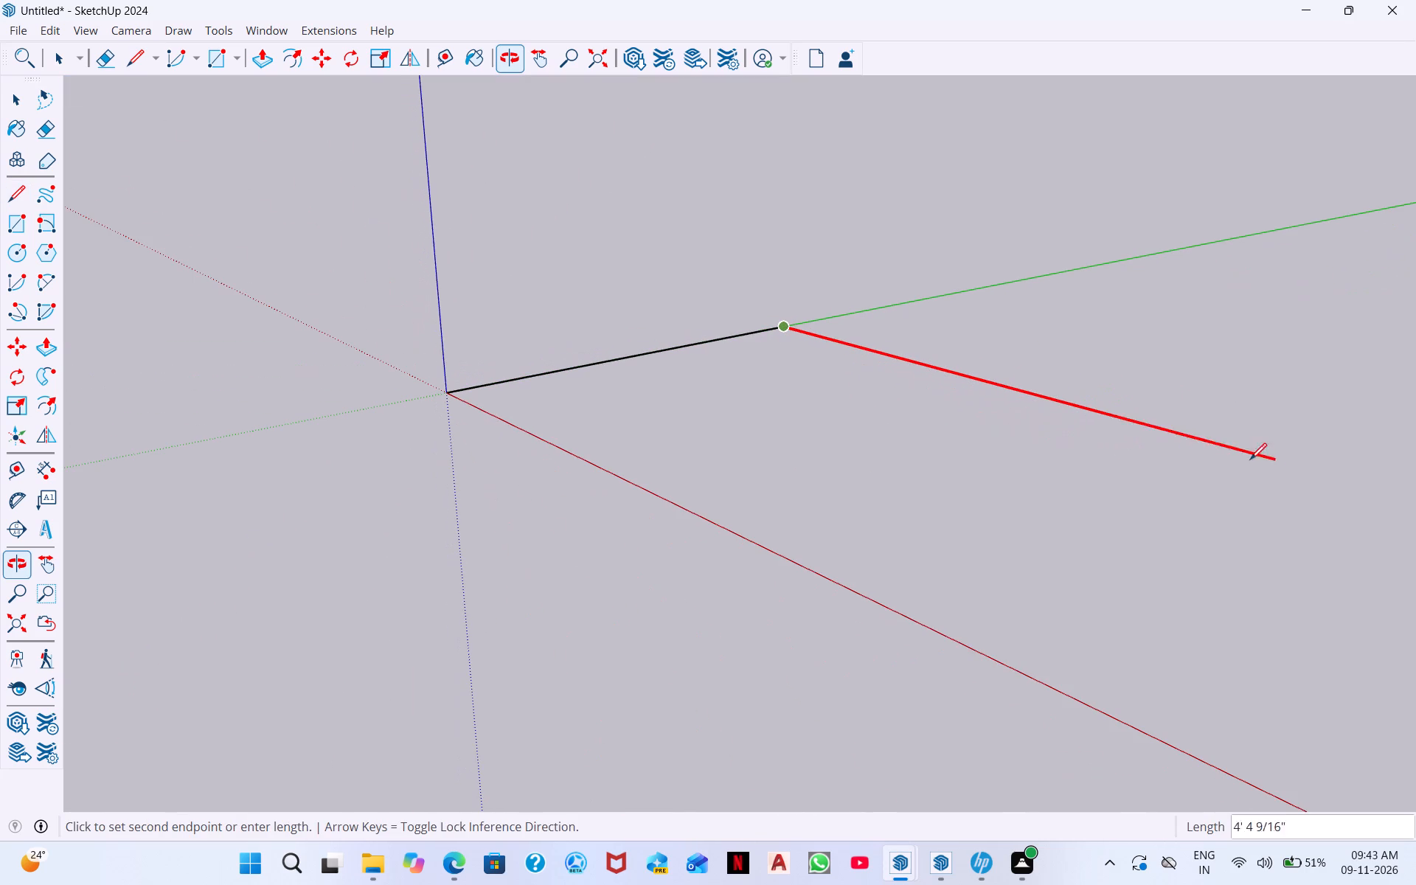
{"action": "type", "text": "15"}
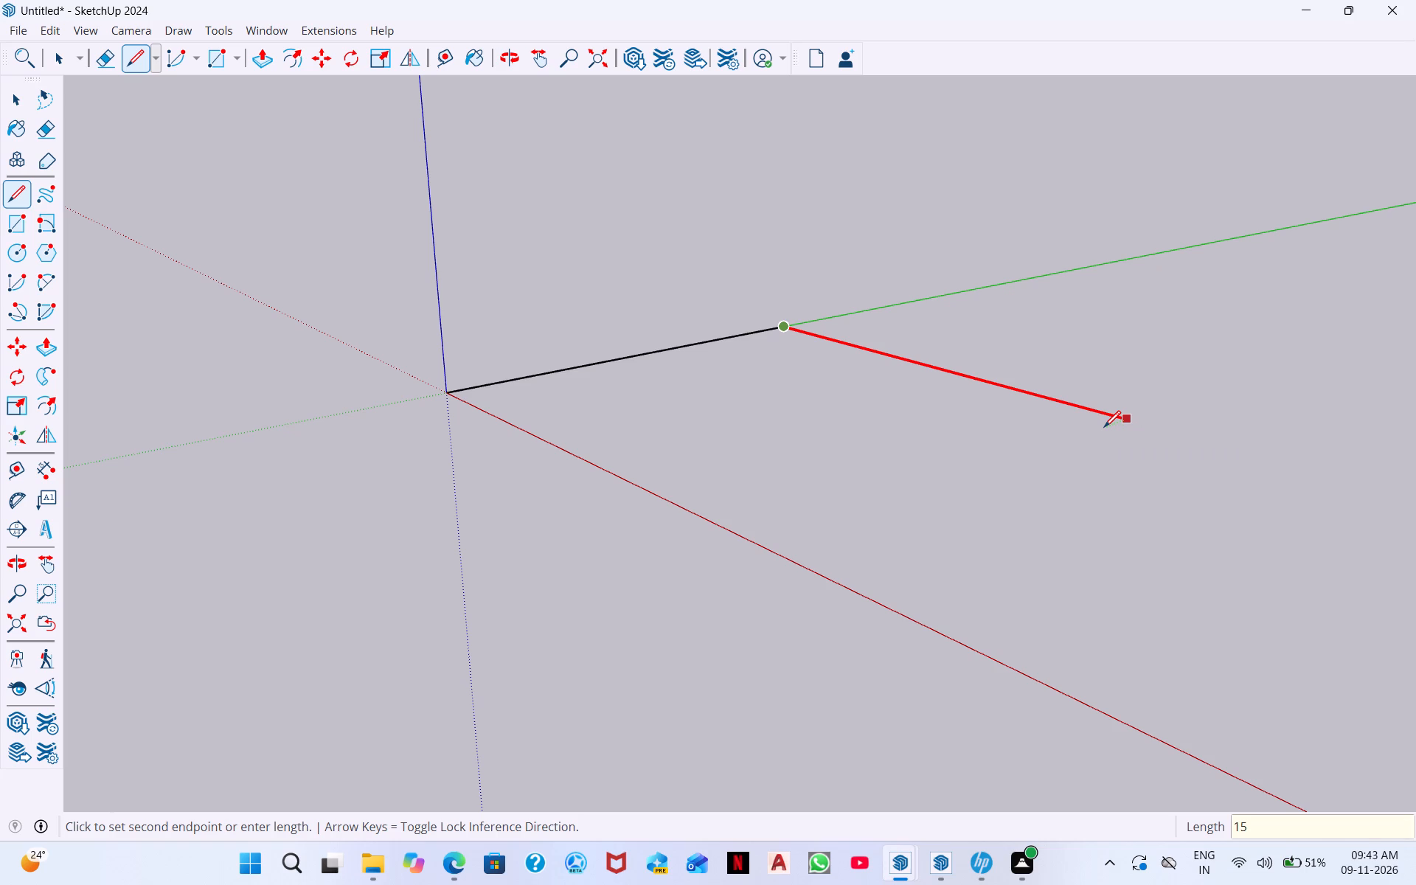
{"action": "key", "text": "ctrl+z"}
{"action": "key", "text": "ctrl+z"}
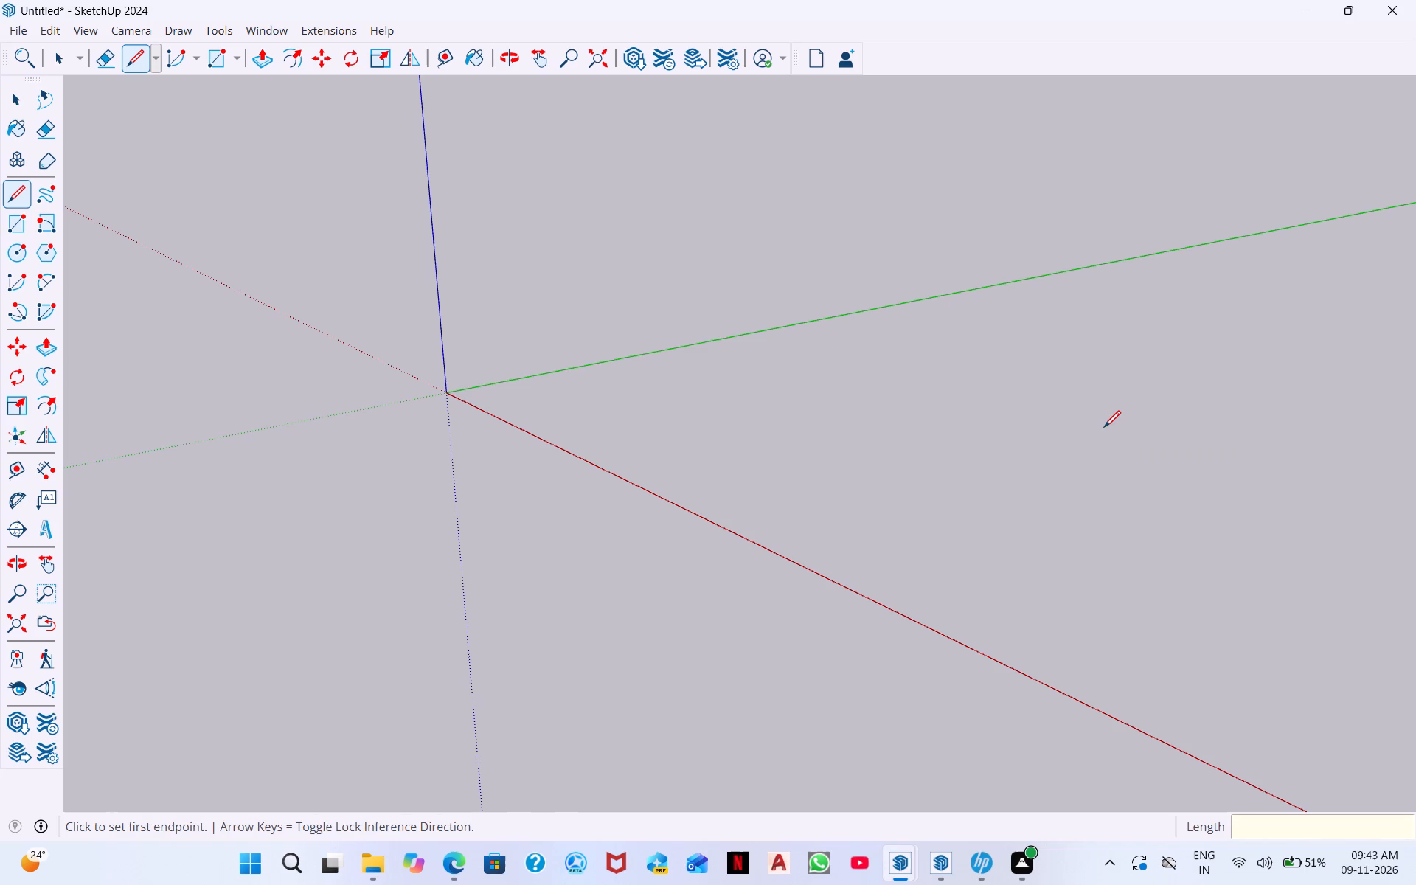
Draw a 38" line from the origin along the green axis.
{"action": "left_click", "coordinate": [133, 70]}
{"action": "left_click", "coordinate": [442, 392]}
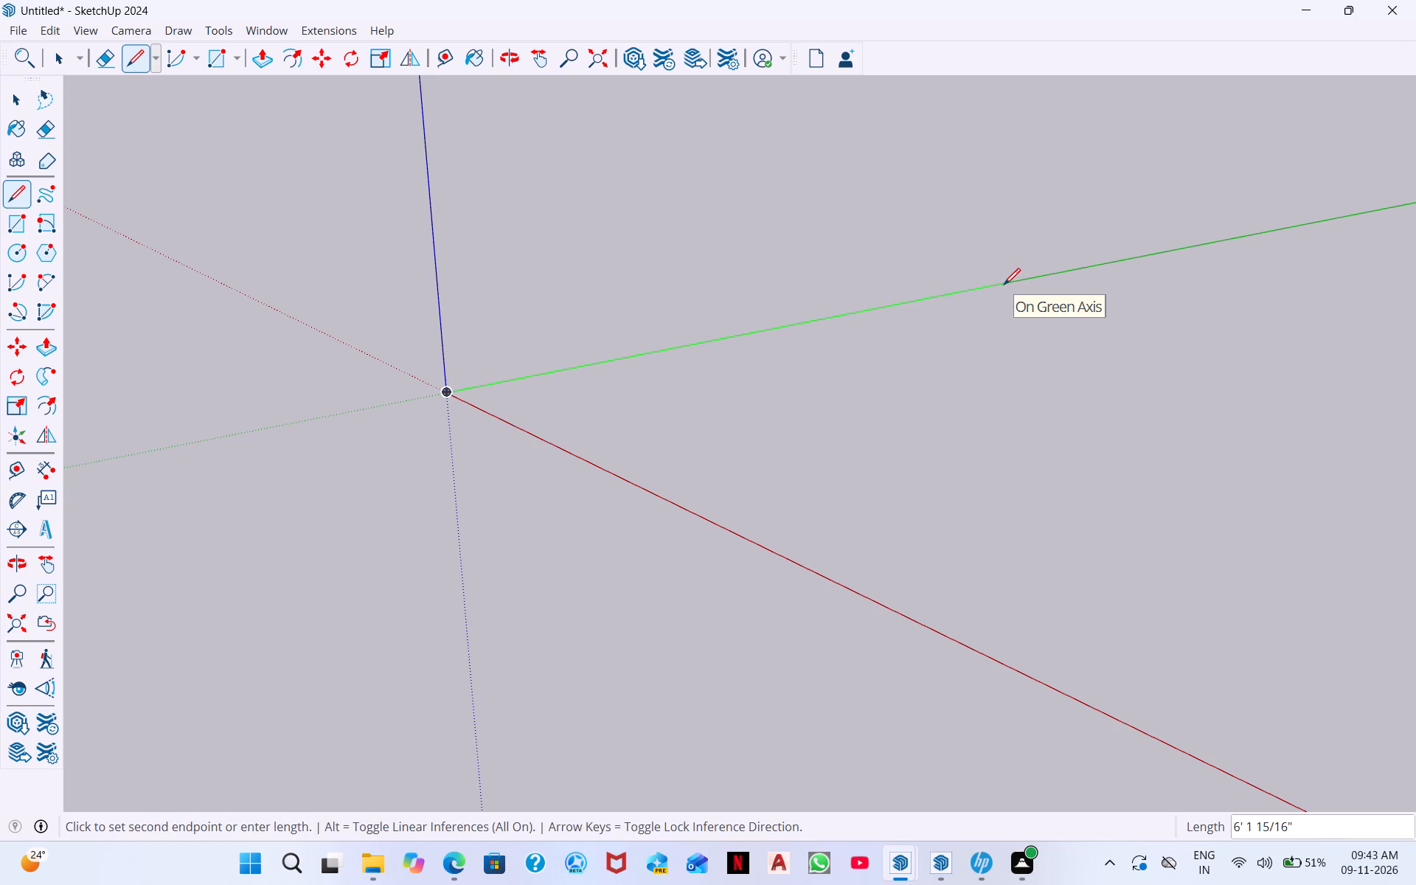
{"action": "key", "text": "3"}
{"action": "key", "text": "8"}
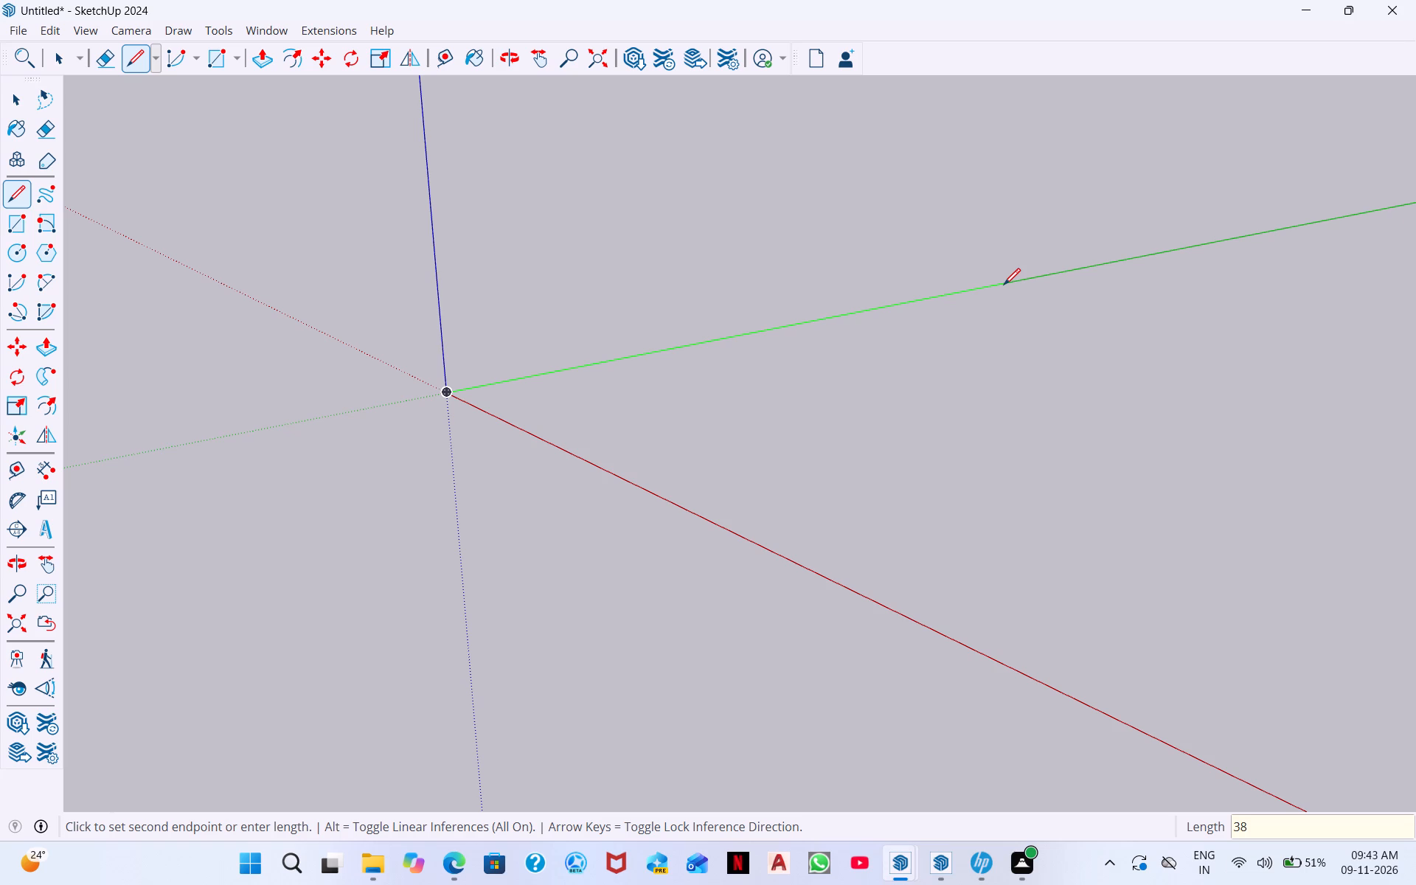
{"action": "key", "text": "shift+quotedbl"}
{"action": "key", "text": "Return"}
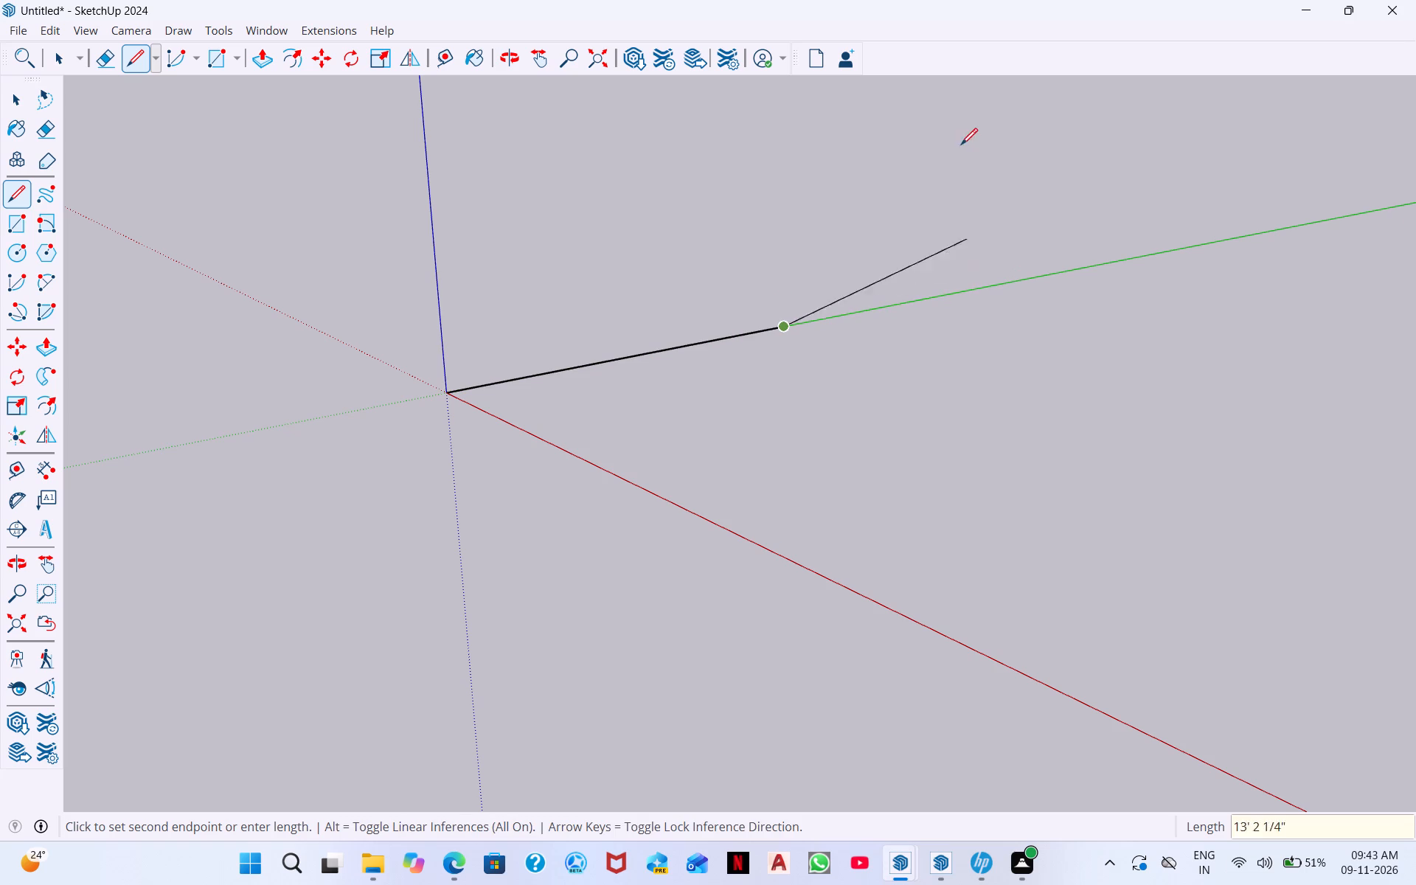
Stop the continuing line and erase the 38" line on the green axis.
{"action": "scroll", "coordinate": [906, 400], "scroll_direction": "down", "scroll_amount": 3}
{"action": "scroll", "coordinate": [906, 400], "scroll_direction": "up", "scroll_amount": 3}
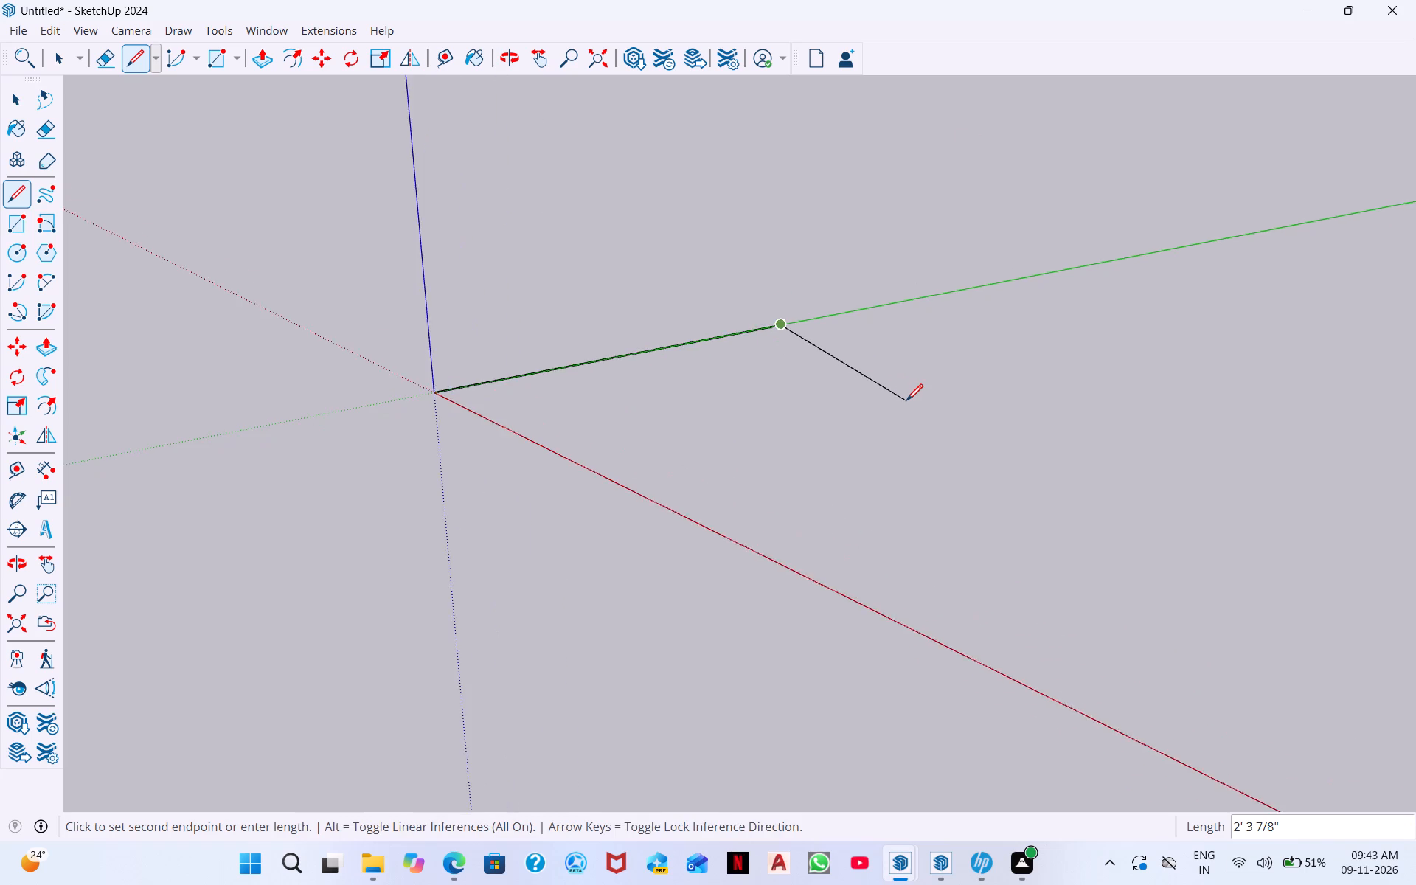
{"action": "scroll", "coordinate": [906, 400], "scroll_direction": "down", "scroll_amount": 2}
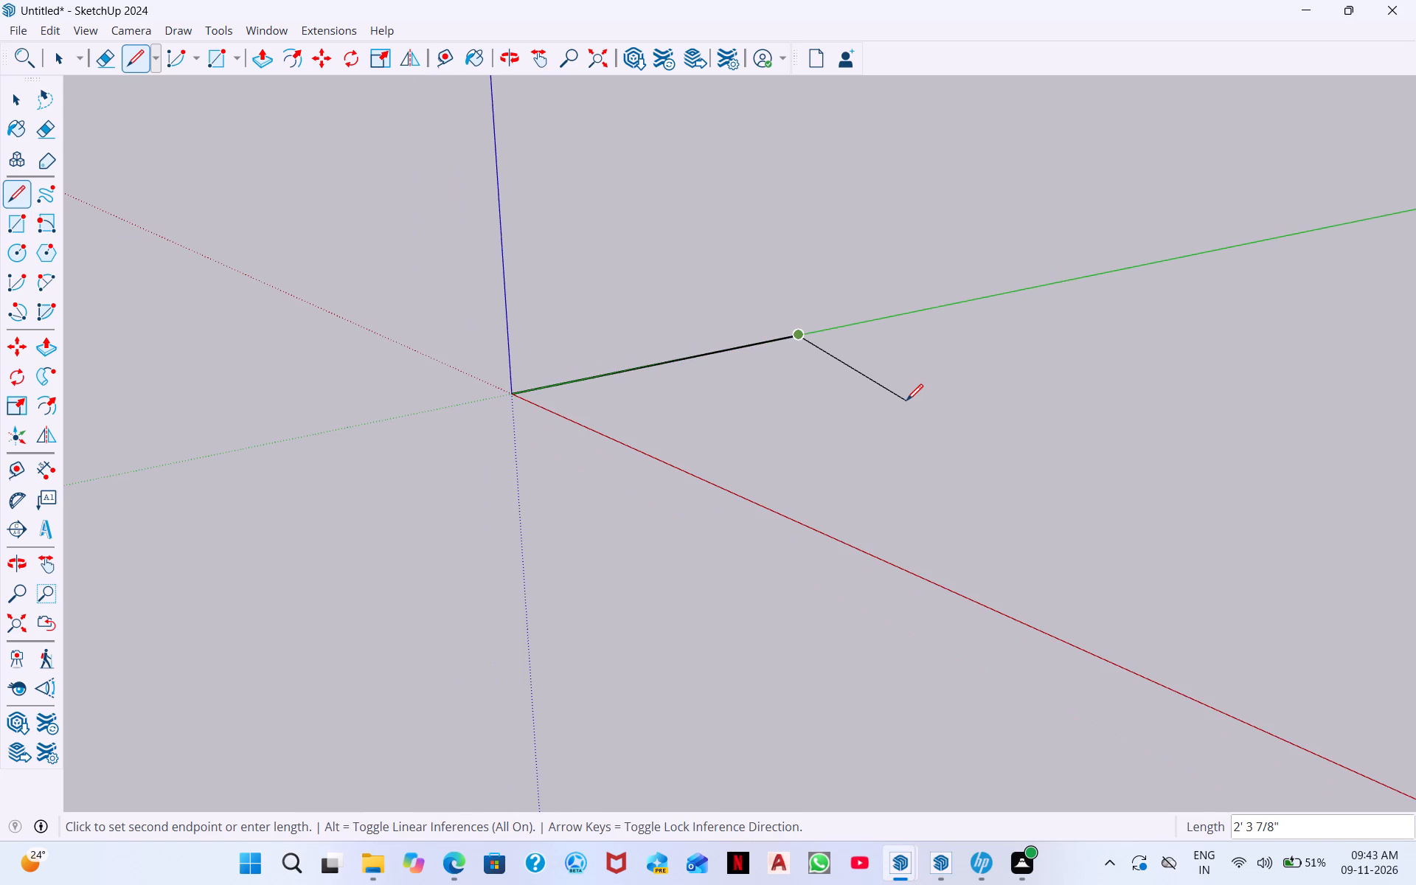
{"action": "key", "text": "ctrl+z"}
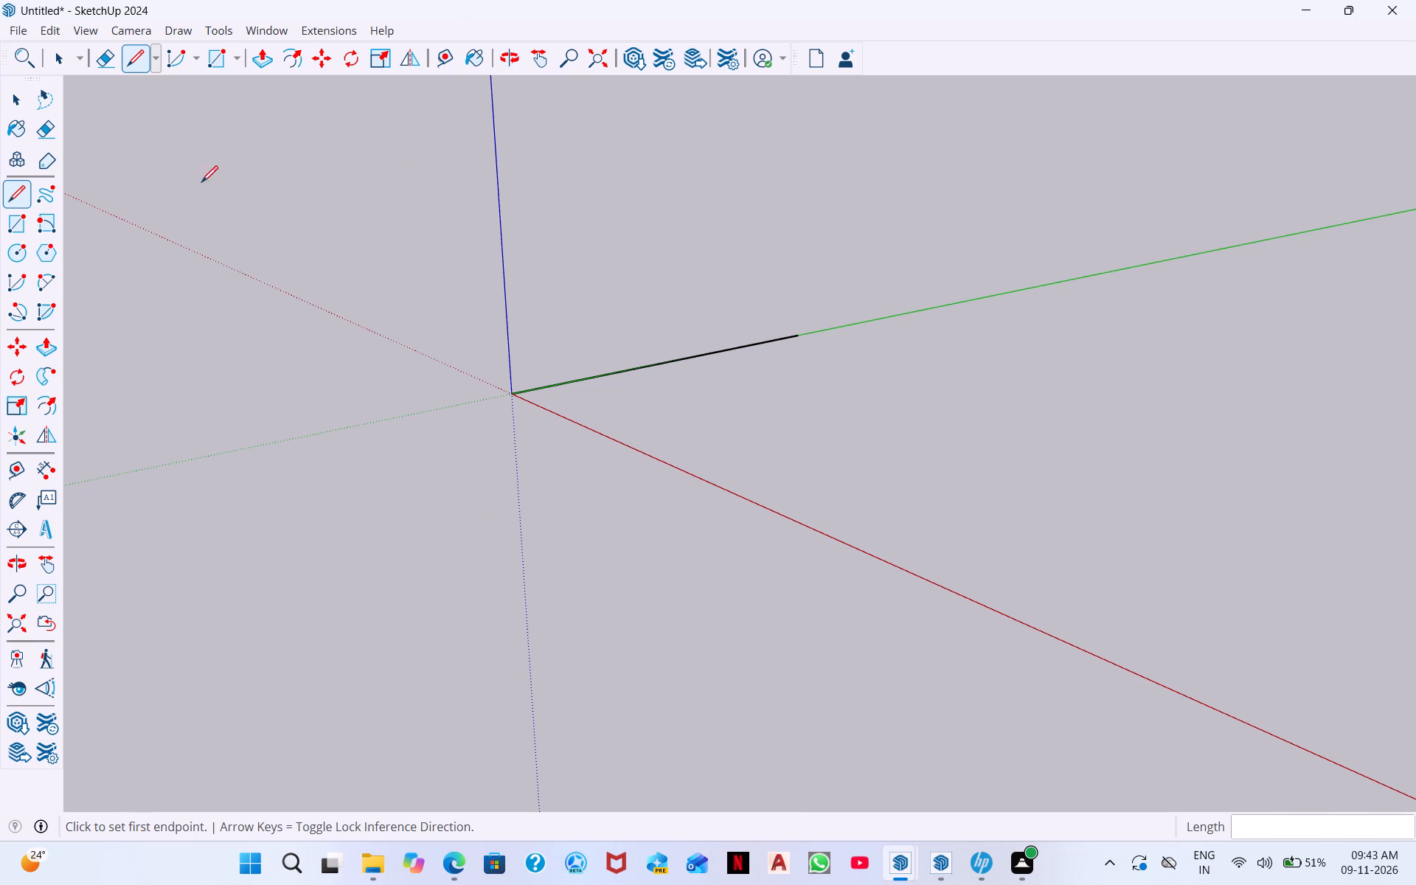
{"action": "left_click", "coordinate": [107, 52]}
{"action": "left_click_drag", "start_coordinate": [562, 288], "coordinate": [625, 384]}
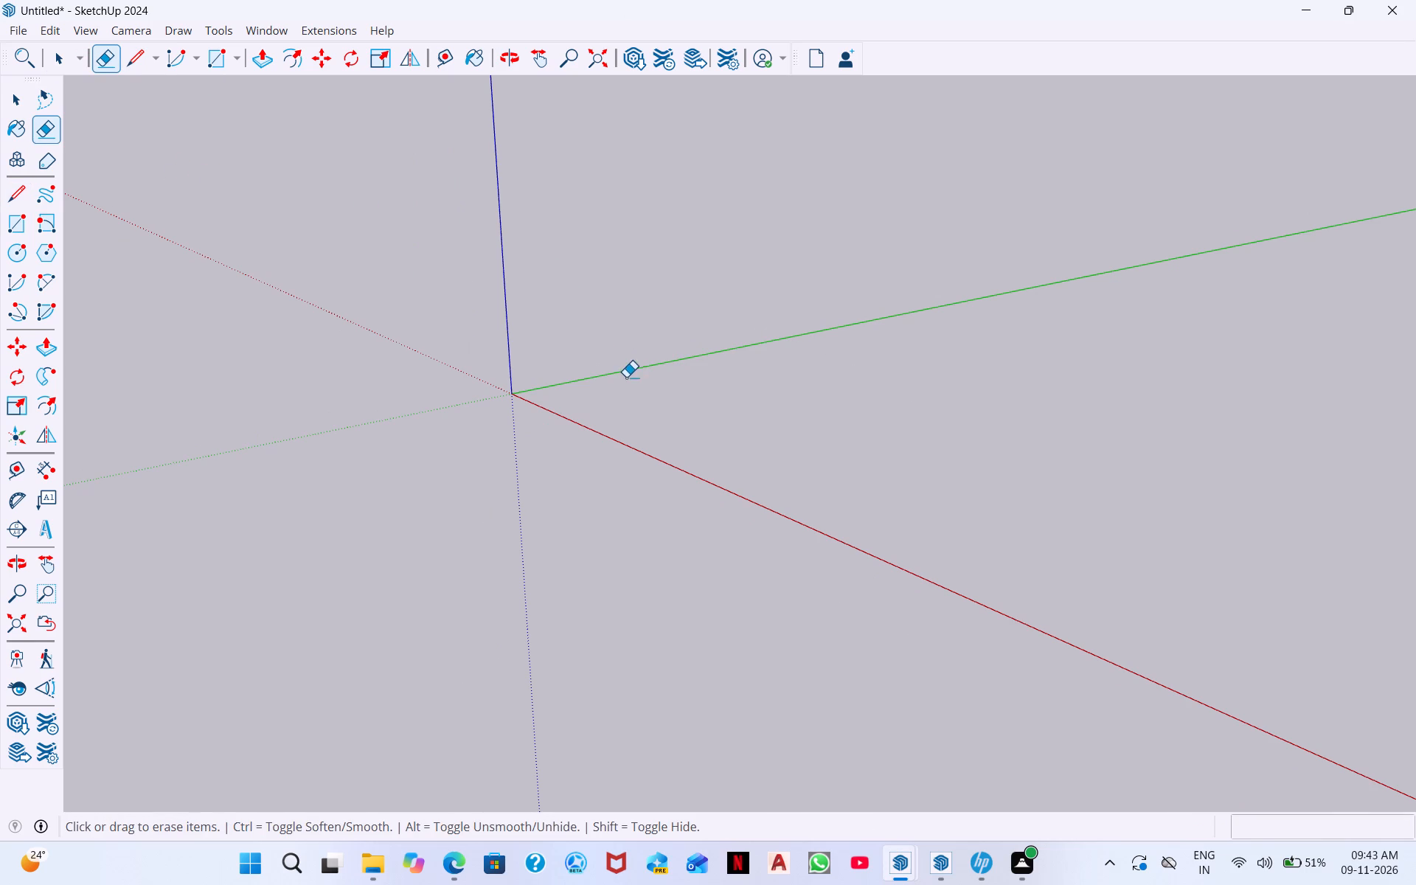
Draw a 38' line from the origin along the green axis as the plan's first outer edge.
{"action": "left_click", "coordinate": [139, 66]}
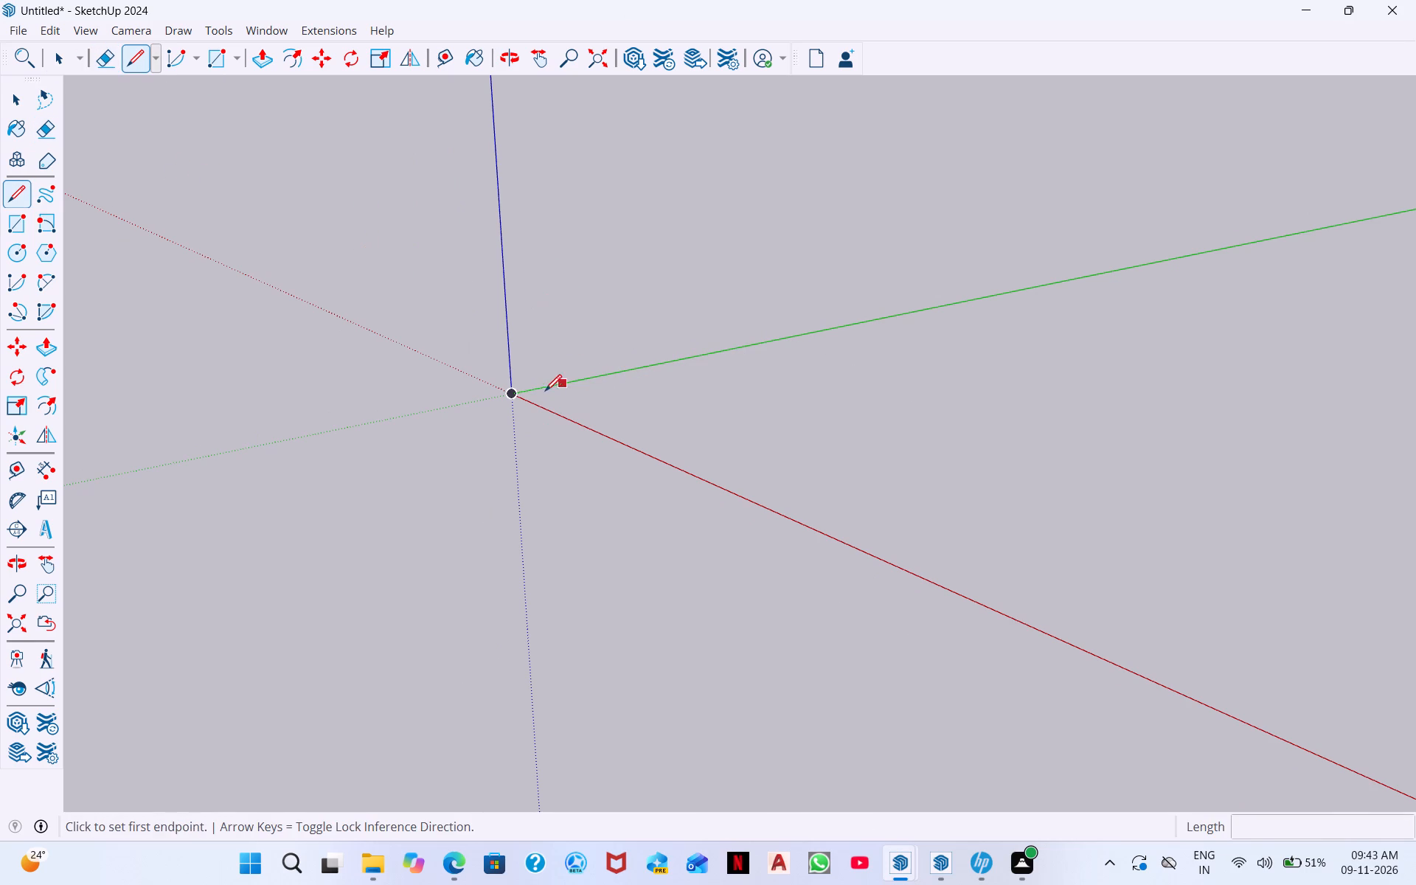
{"action": "left_click", "coordinate": [515, 394]}
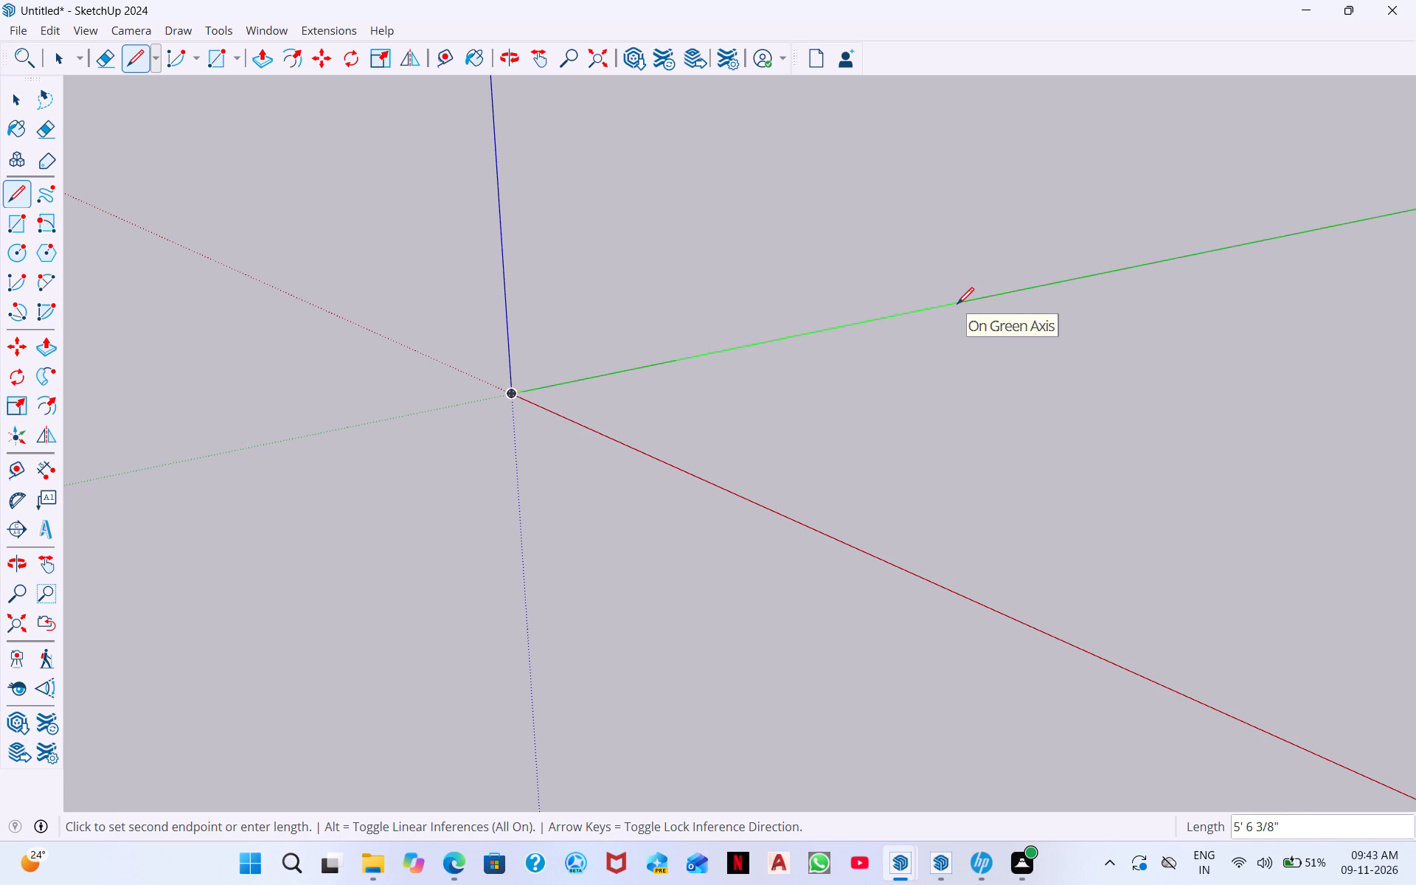
{"action": "type", "text": "38"}
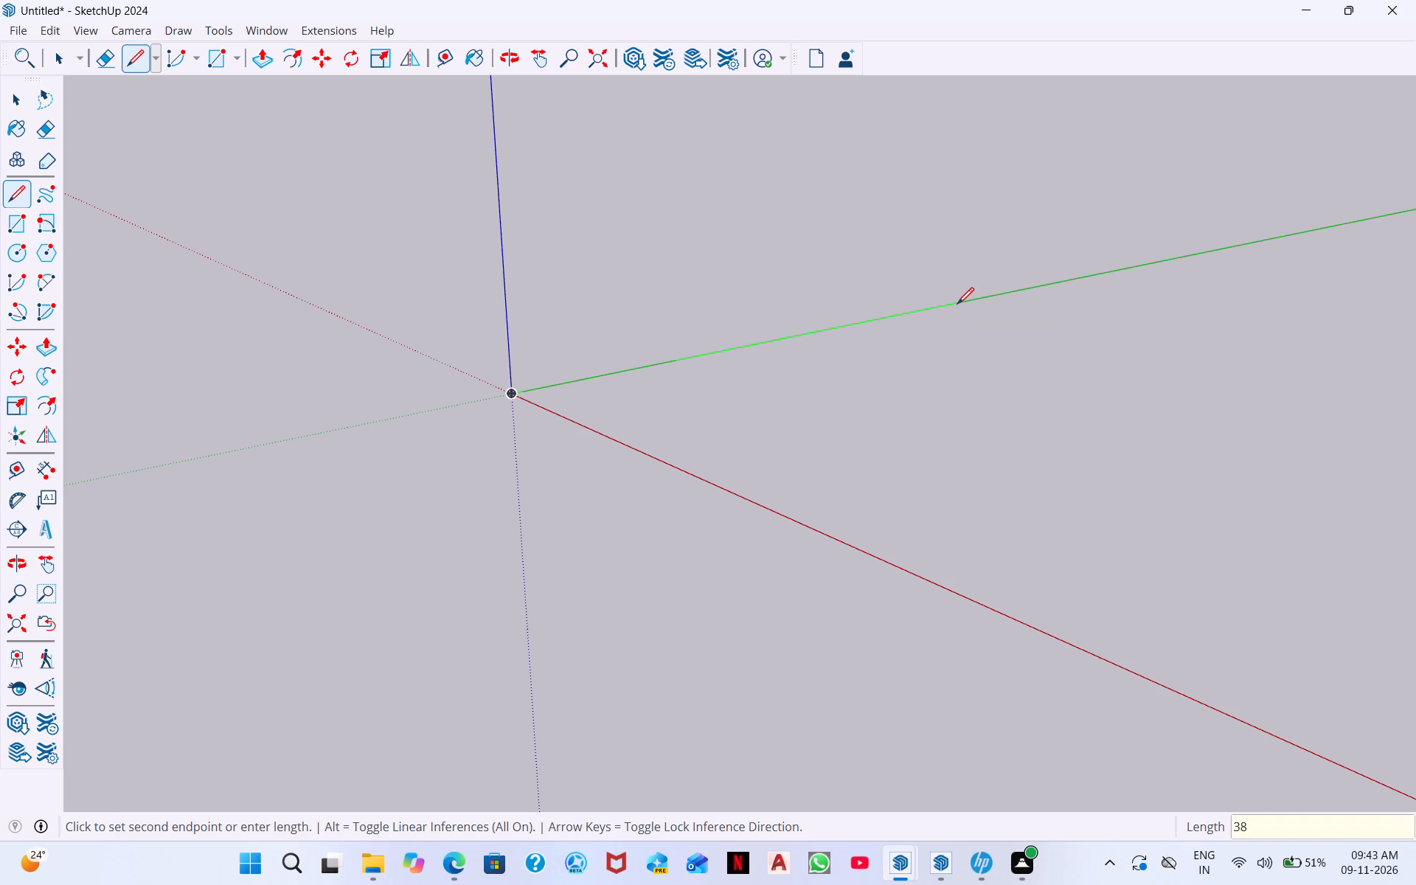
{"action": "key", "text": "apostrophe"}
{"action": "key", "text": "Return"}
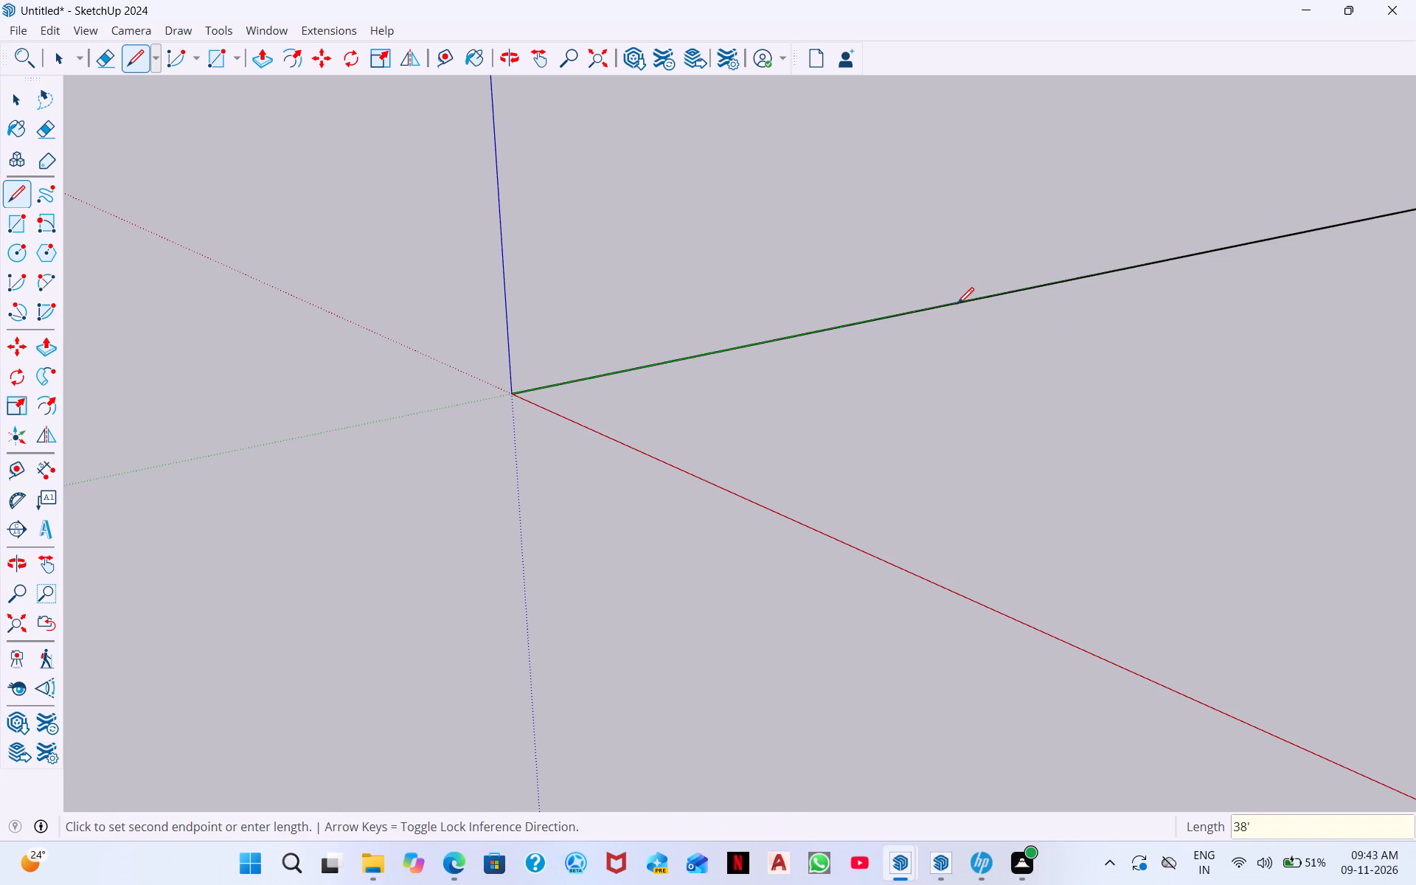
Recheck the guest room's outer width in the TYPE 3 PDF and draw a 15'6" line along the red axis from the 38' edge's far end.
{"action": "scroll", "coordinate": [923, 502], "scroll_direction": "down", "scroll_amount": 17}
{"action": "middle_click_drag", "start_coordinate": [1072, 473], "coordinate": [1190, 481]}
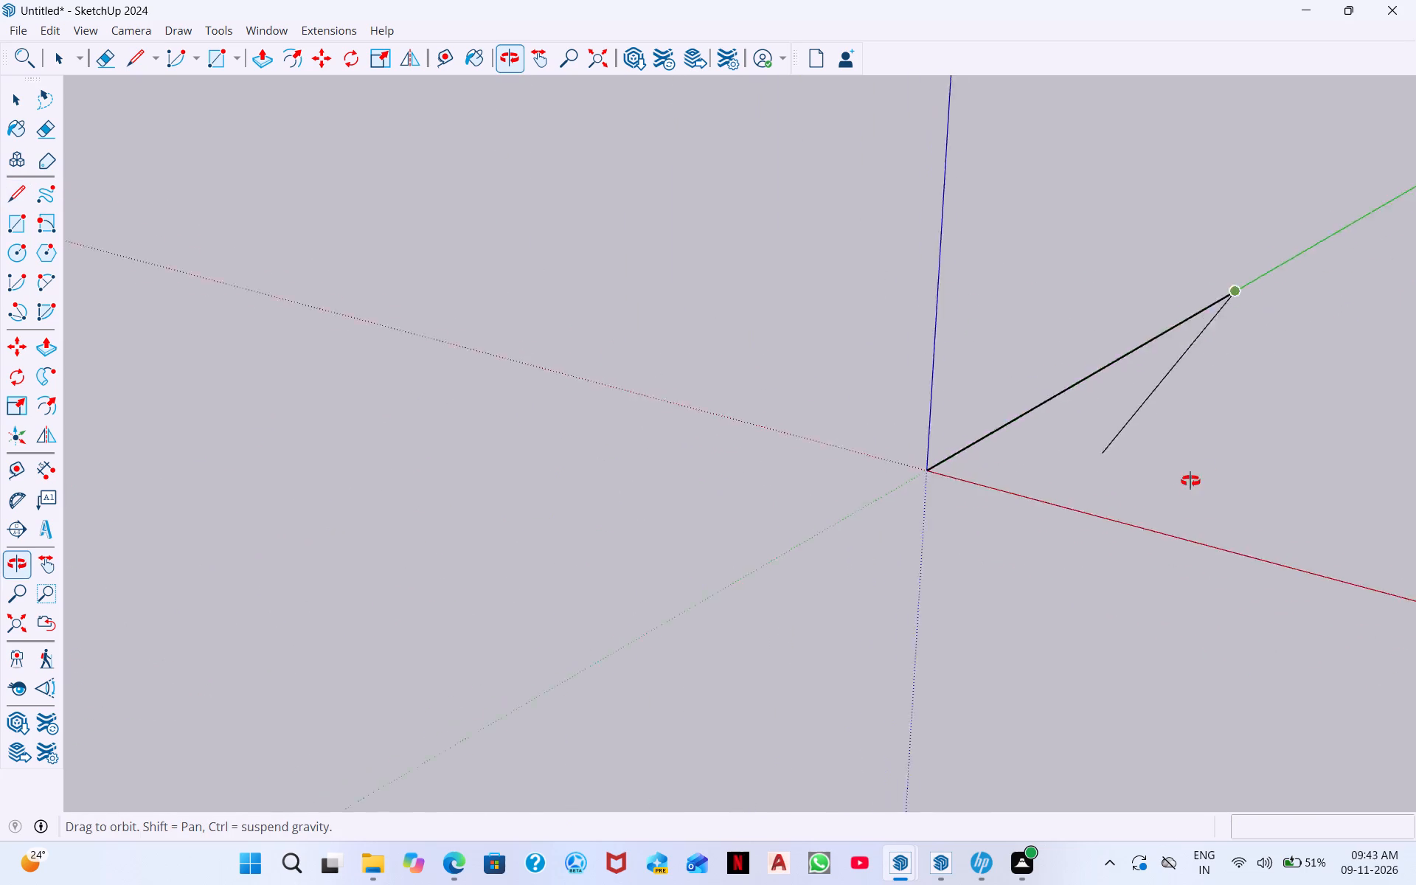
{"action": "middle_click_drag", "start_coordinate": [1190, 481], "coordinate": [1256, 468]}
{"action": "scroll", "coordinate": [1260, 429], "scroll_direction": "up", "scroll_amount": 1}
{"action": "scroll", "coordinate": [1282, 300], "scroll_direction": "up", "scroll_amount": 4}
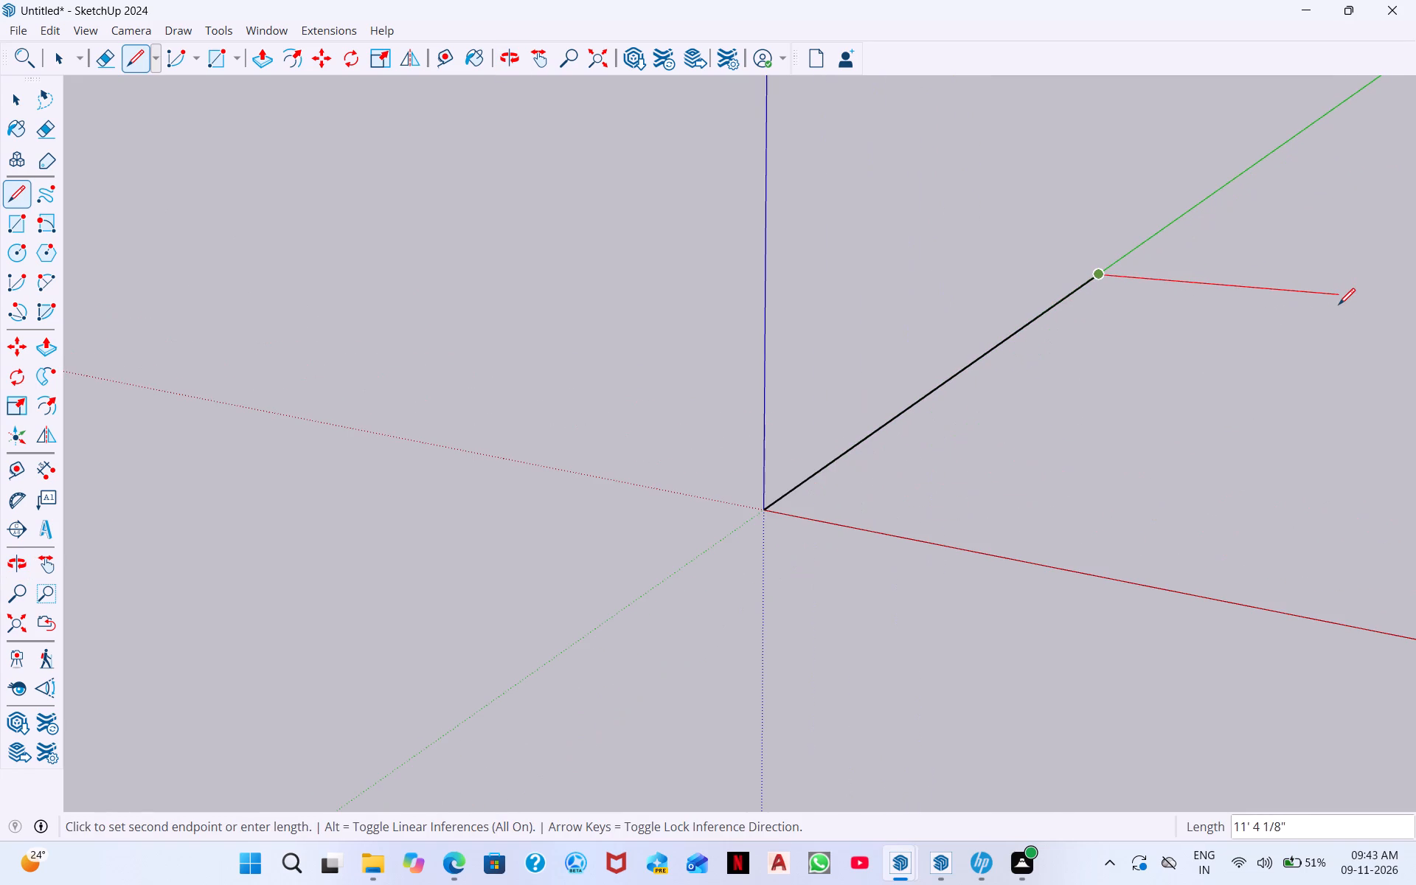
{"action": "key", "text": "Right"}
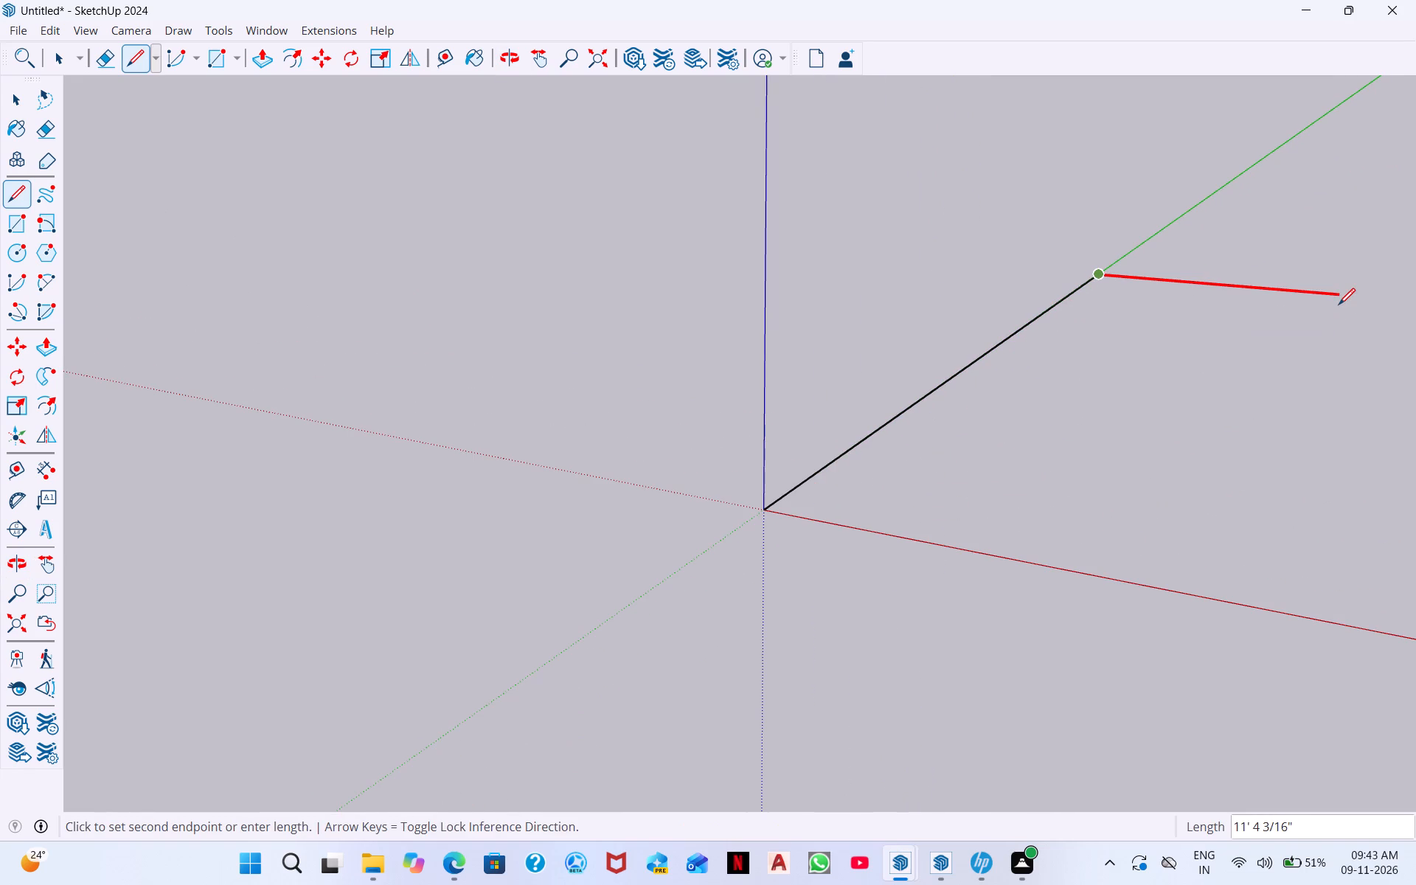
{"action": "type", "text": "15"}
{"action": "key", "text": "apostrophe"}
{"action": "left_click", "coordinate": [386, 872]}
{"action": "double_click", "coordinate": [608, 456]}
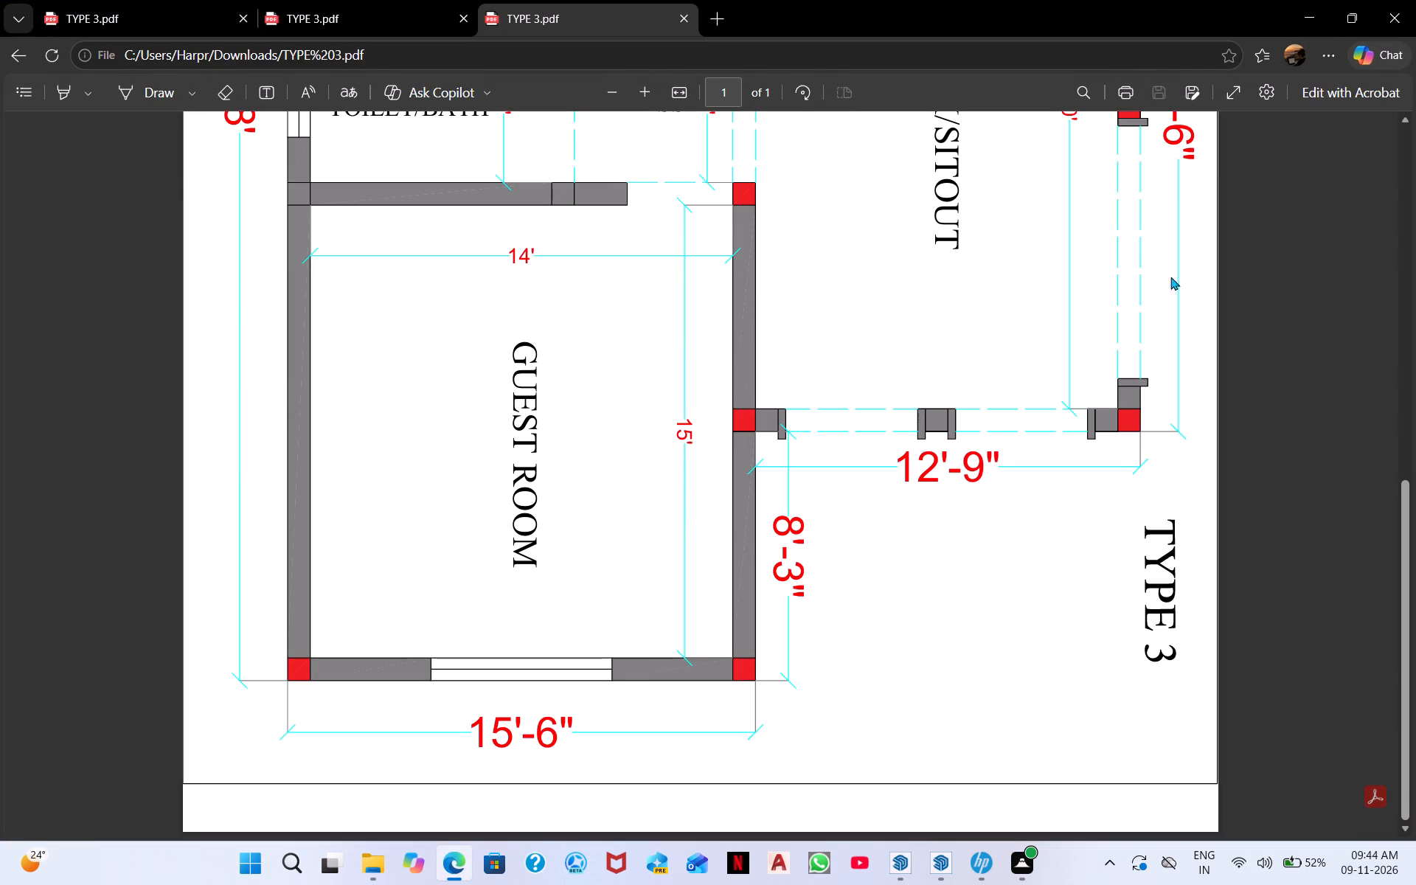
{"action": "left_click", "coordinate": [1263, 325]}
{"action": "left_click", "coordinate": [1308, 27]}
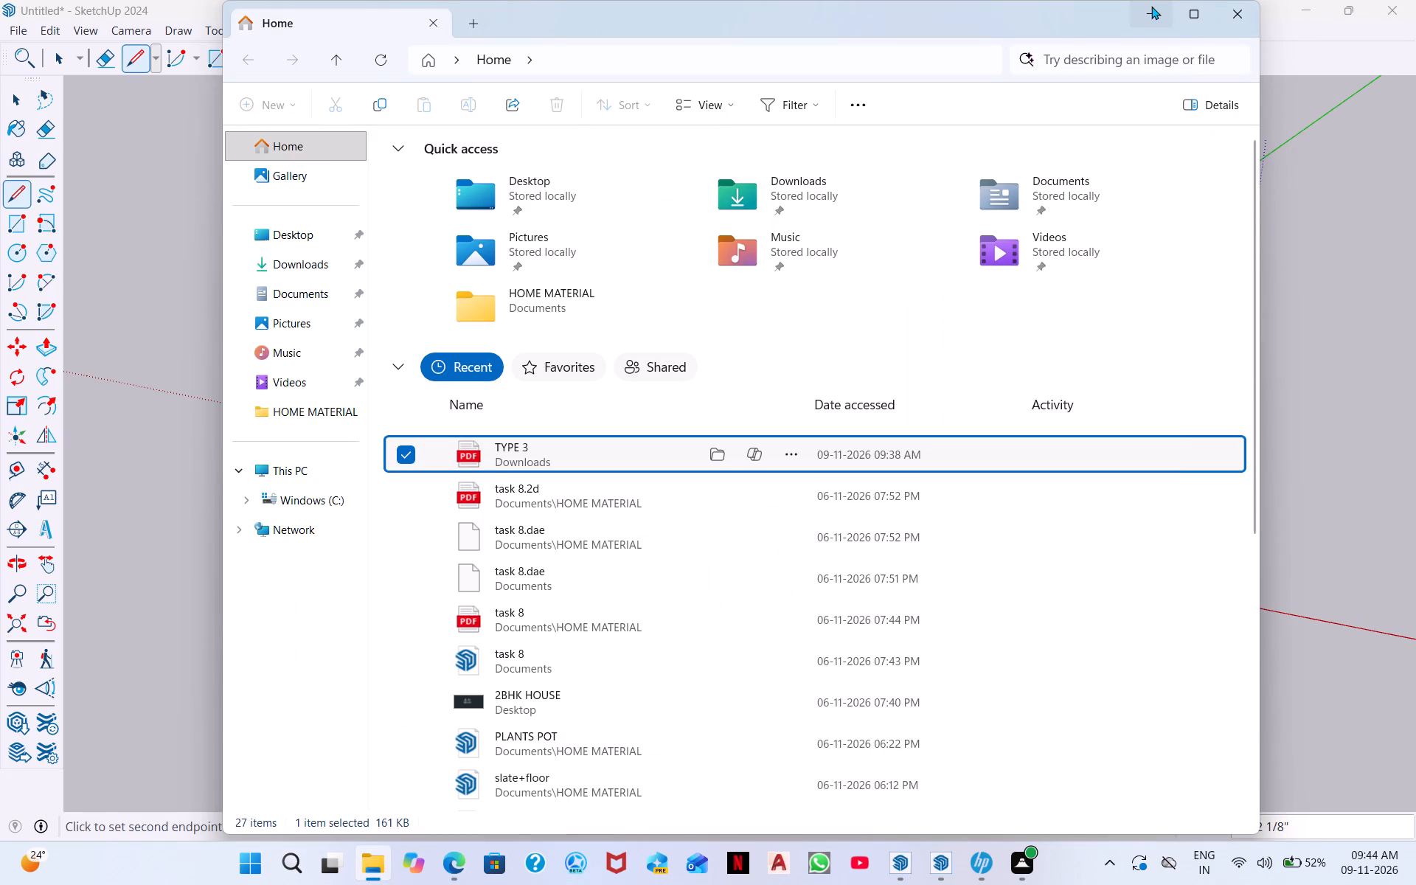
{"action": "left_click", "coordinate": [1153, 7]}
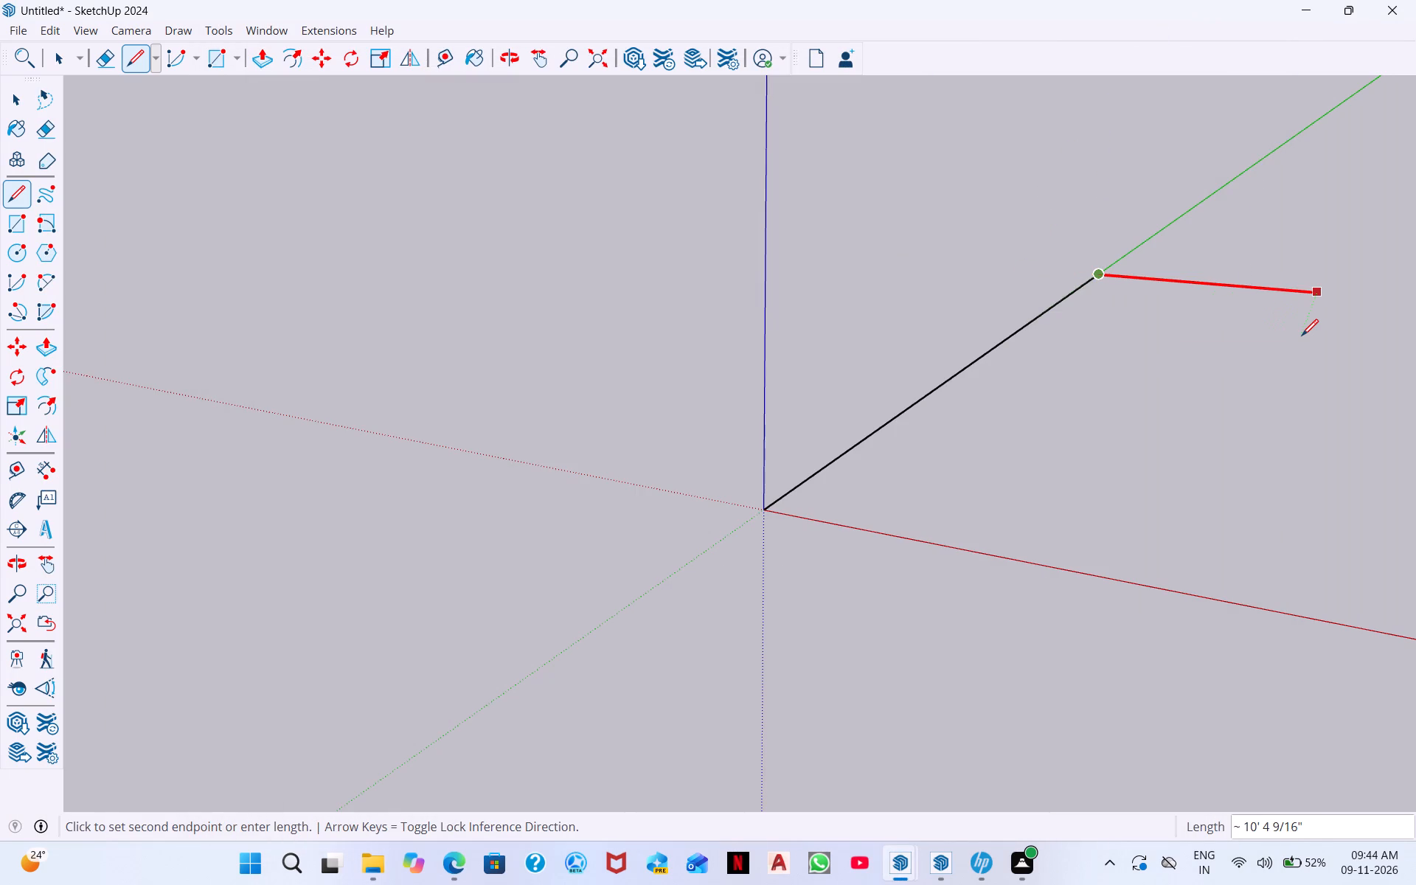
{"action": "type", "text": "15"}
{"action": "key", "text": "apostrophe"}
{"action": "type", "text": "6\""}
{"action": "key", "text": "Return"}
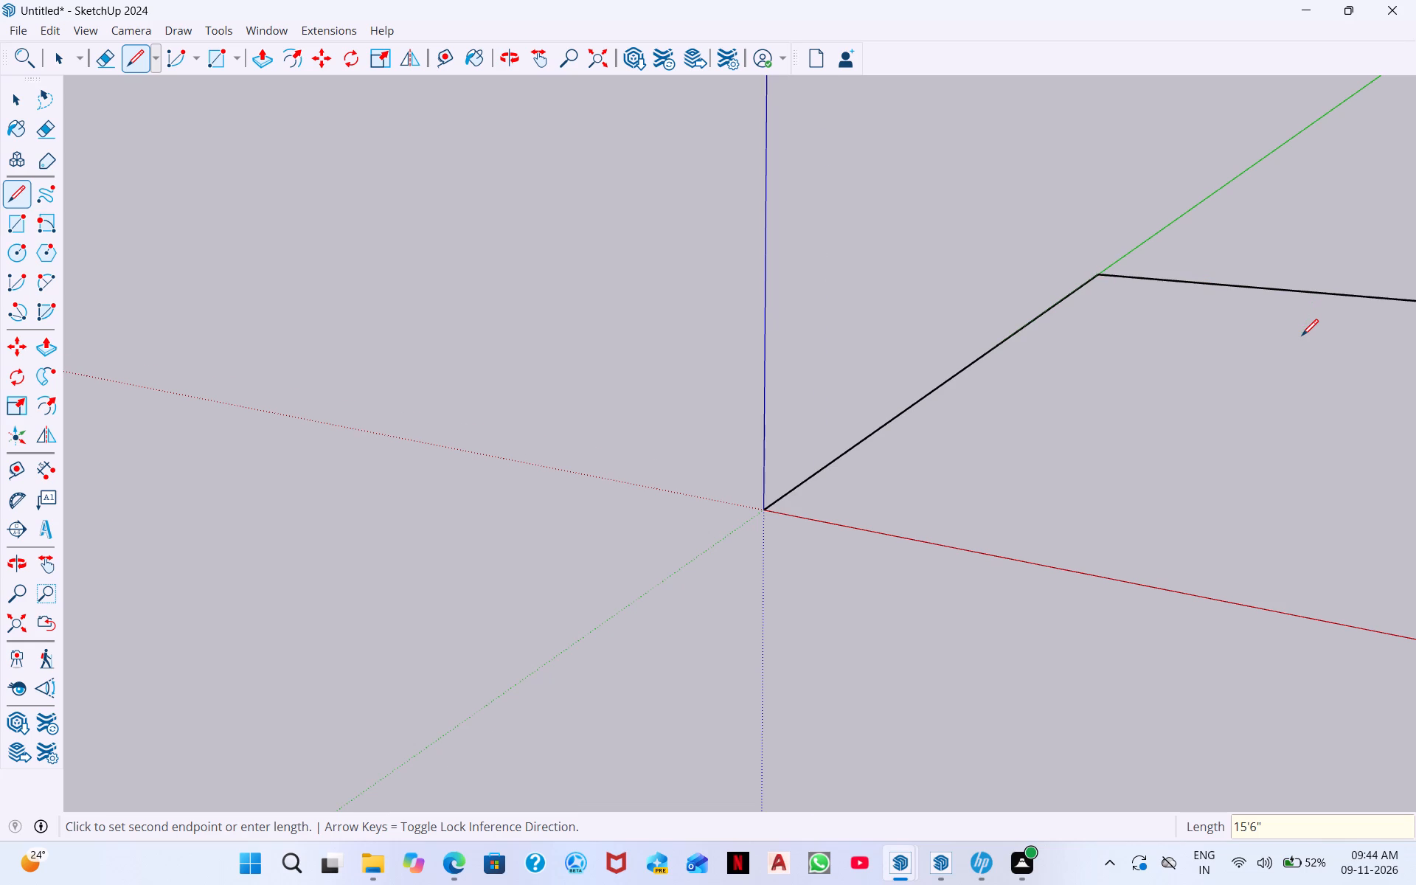
{"action": "scroll", "coordinate": [1302, 336], "scroll_direction": "down", "scroll_amount": 7}
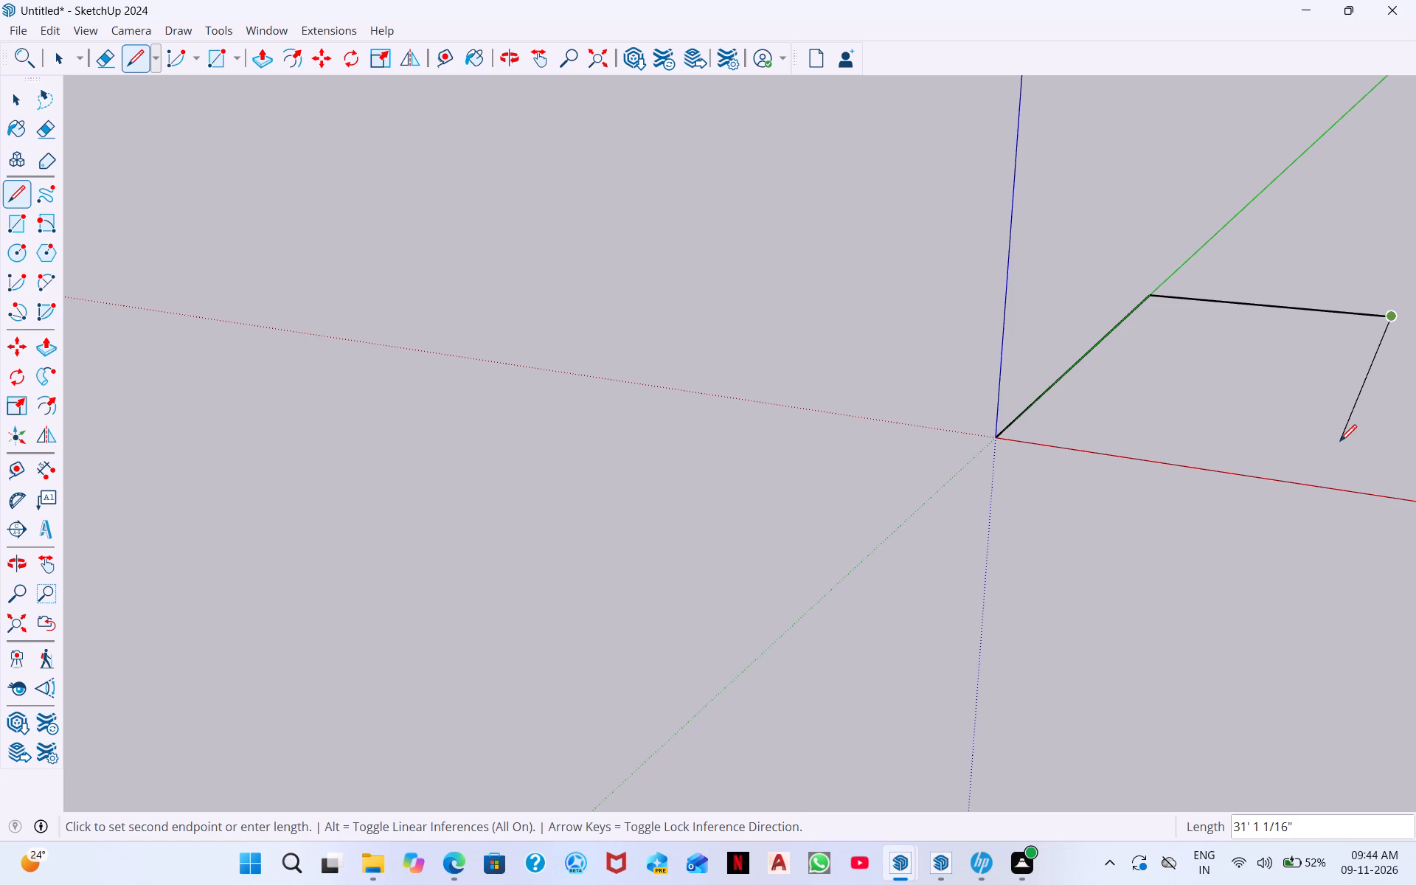
Draw a 15'6" line from the origin along the red axis.
{"action": "key", "text": "space"}
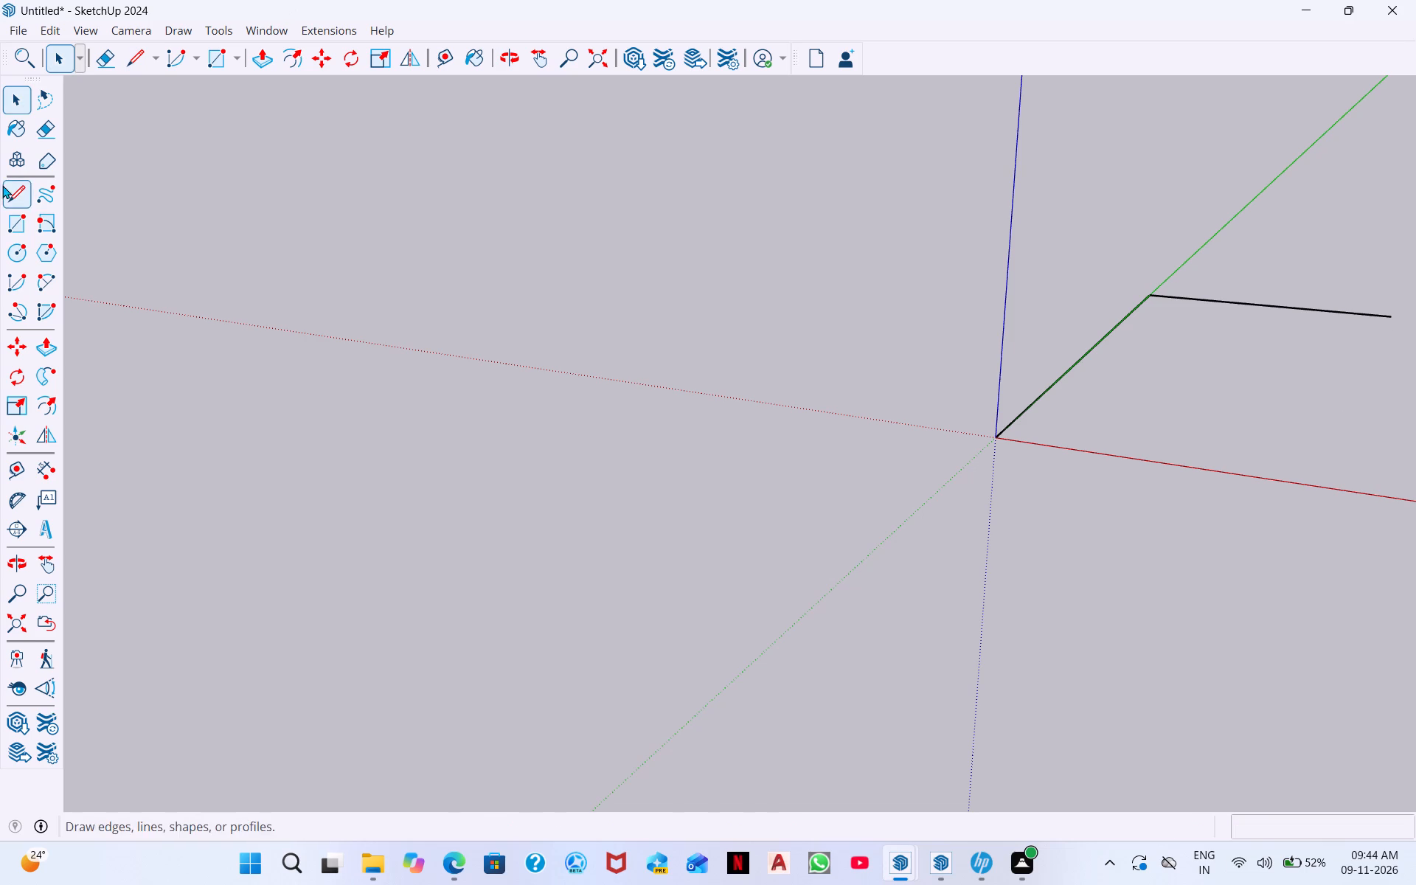
{"action": "left_click", "coordinate": [12, 188]}
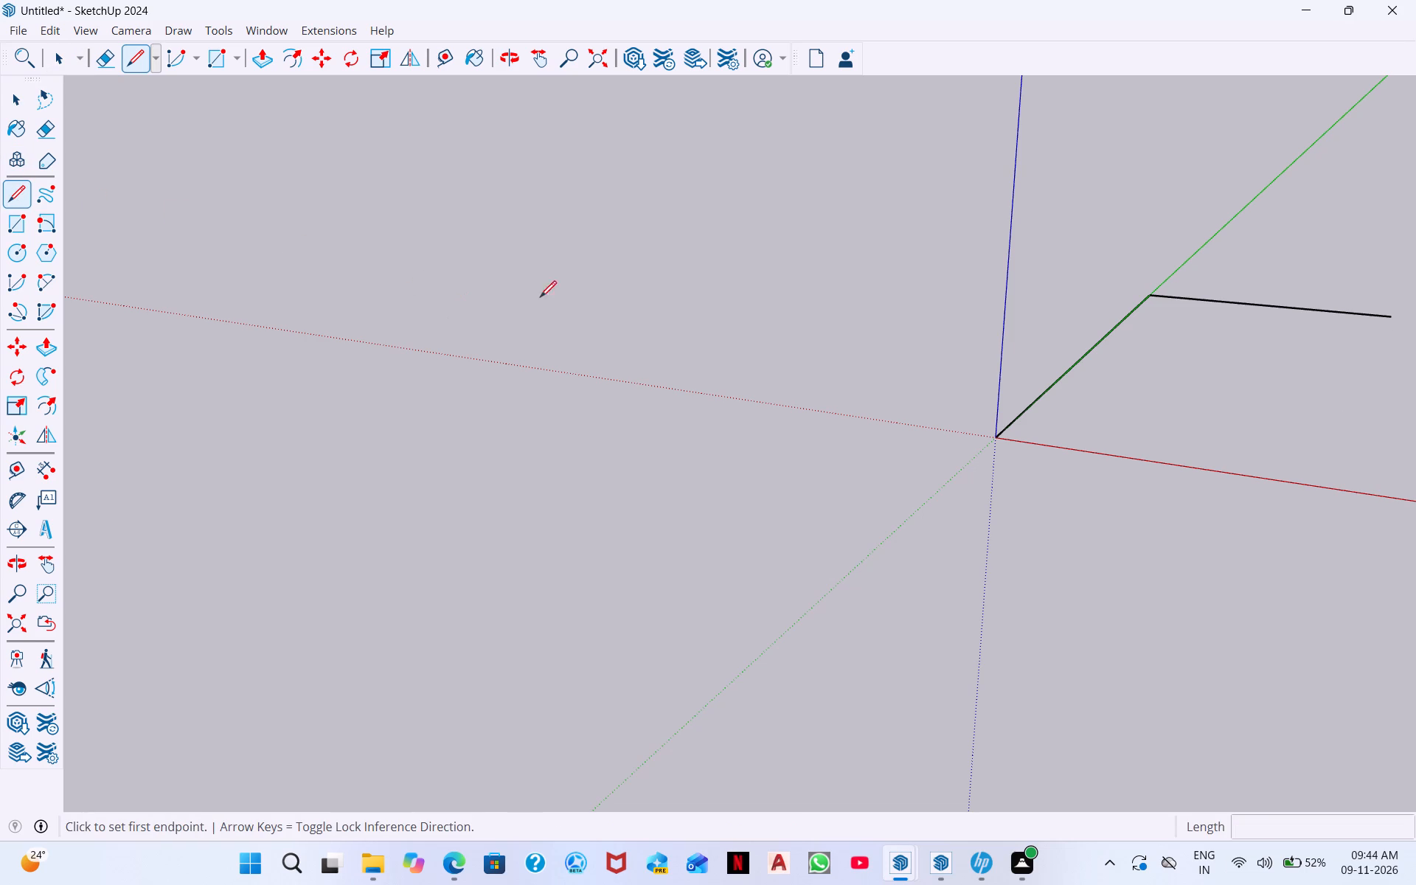
{"action": "left_click_drag", "start_coordinate": [999, 440], "coordinate": [1009, 440]}
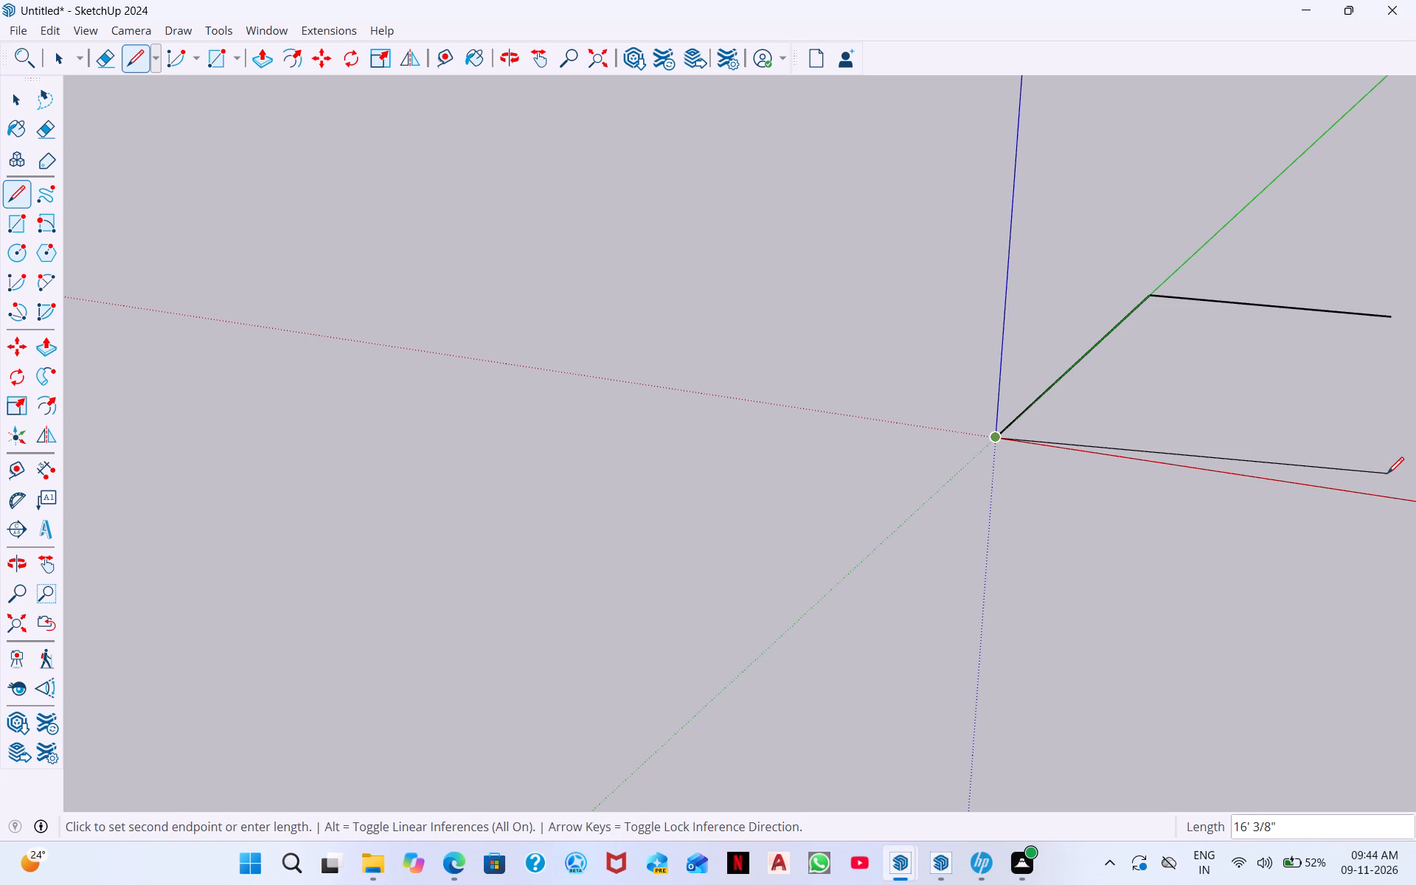
{"action": "type", "text": "15'6\""}
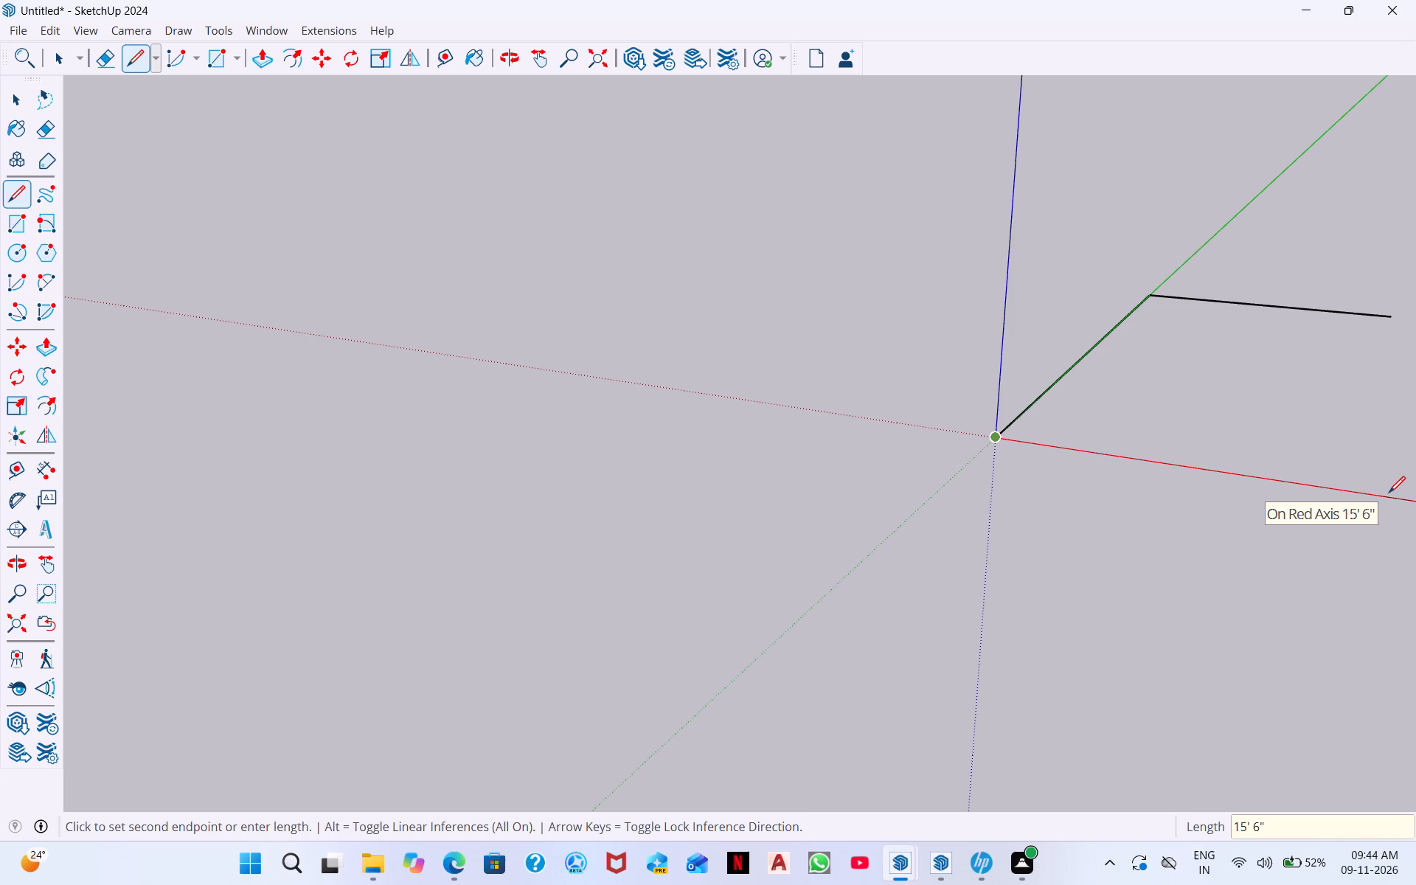
{"action": "key", "text": "Return"}
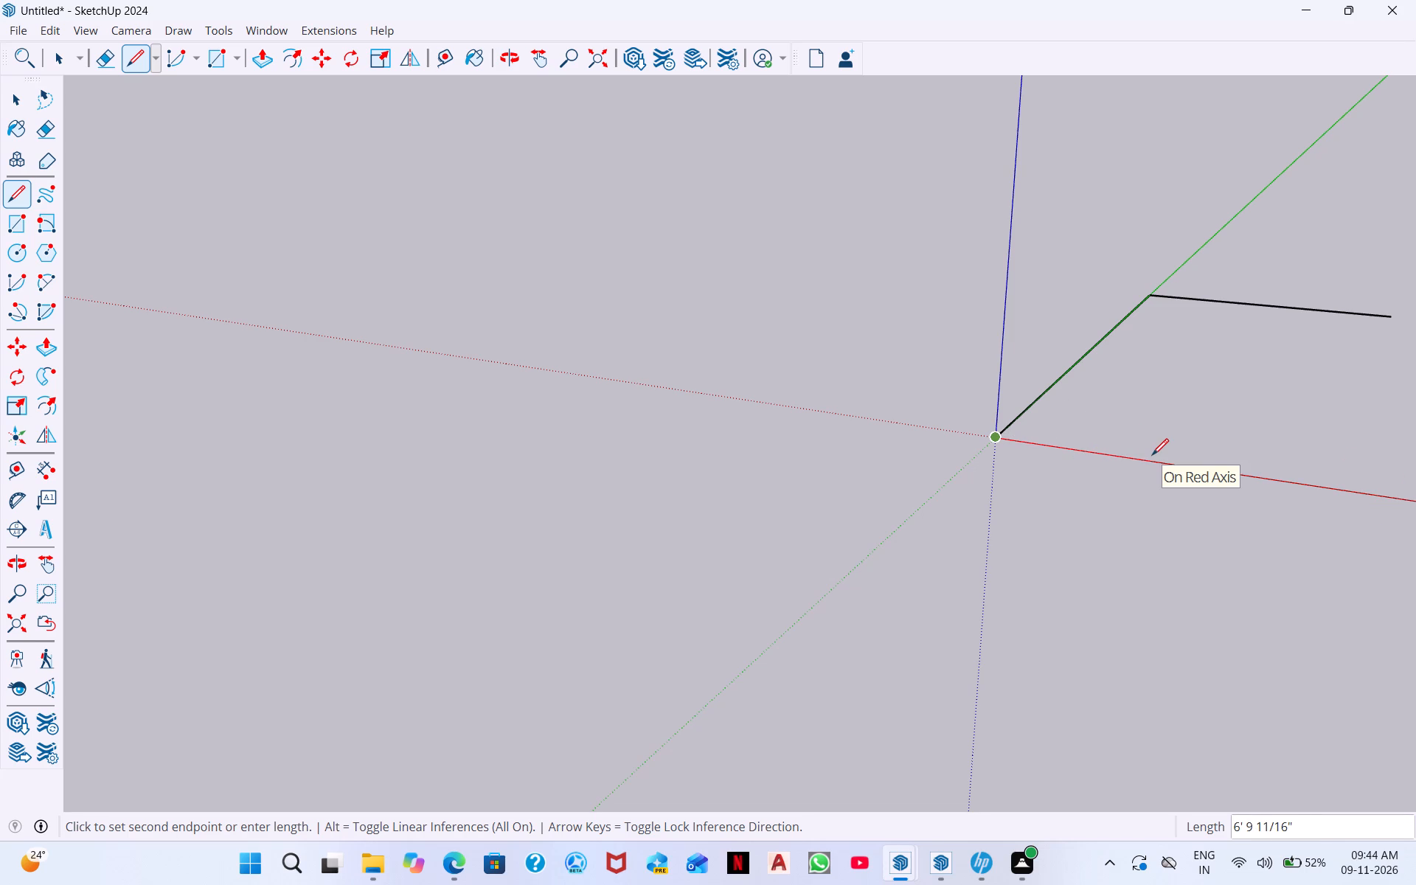
{"action": "type", "text": "15'"}
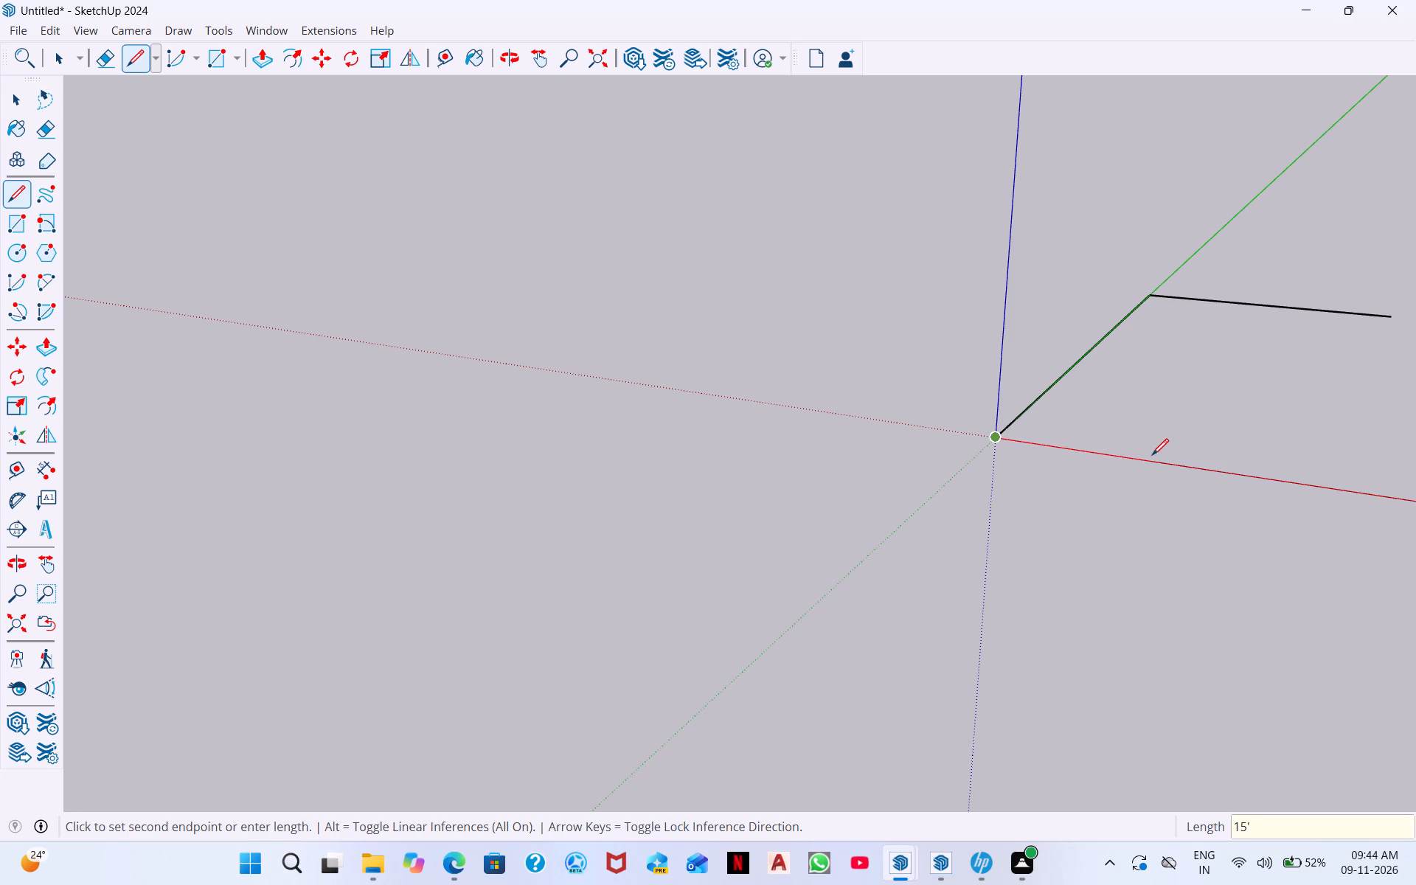
{"action": "type", "text": "6\""}
{"action": "key", "text": "Return"}
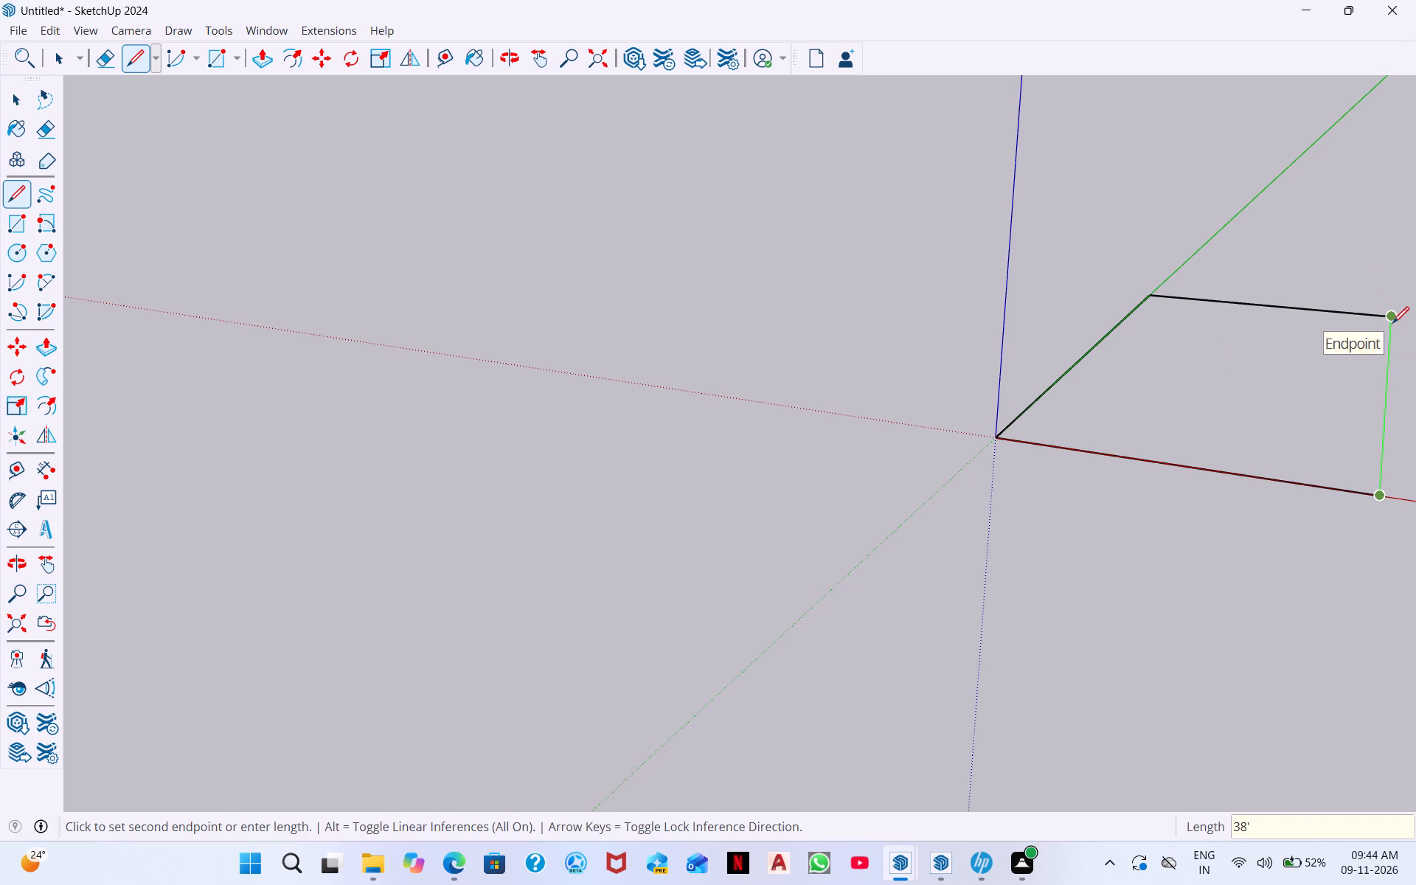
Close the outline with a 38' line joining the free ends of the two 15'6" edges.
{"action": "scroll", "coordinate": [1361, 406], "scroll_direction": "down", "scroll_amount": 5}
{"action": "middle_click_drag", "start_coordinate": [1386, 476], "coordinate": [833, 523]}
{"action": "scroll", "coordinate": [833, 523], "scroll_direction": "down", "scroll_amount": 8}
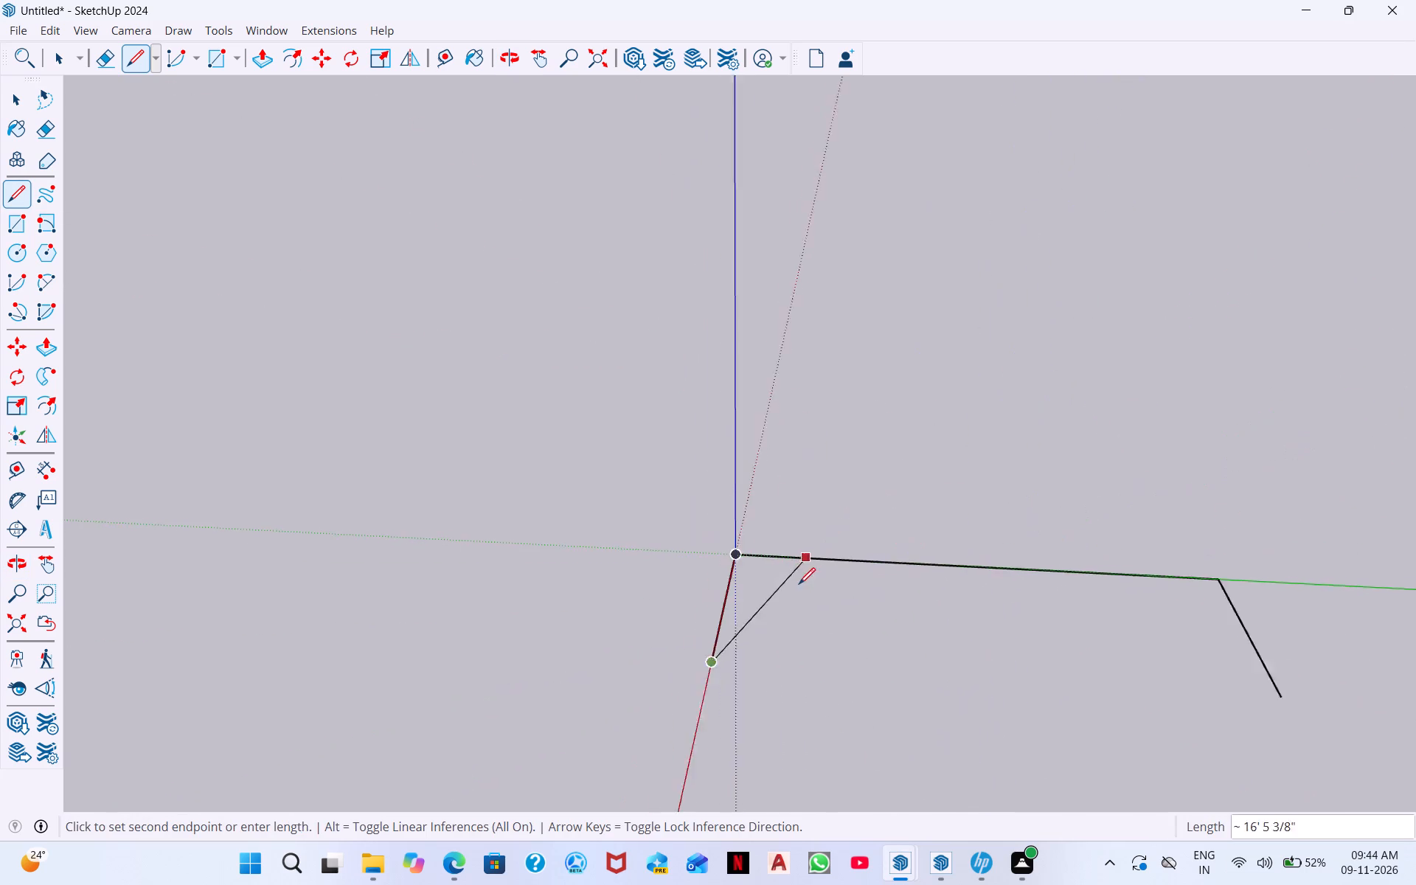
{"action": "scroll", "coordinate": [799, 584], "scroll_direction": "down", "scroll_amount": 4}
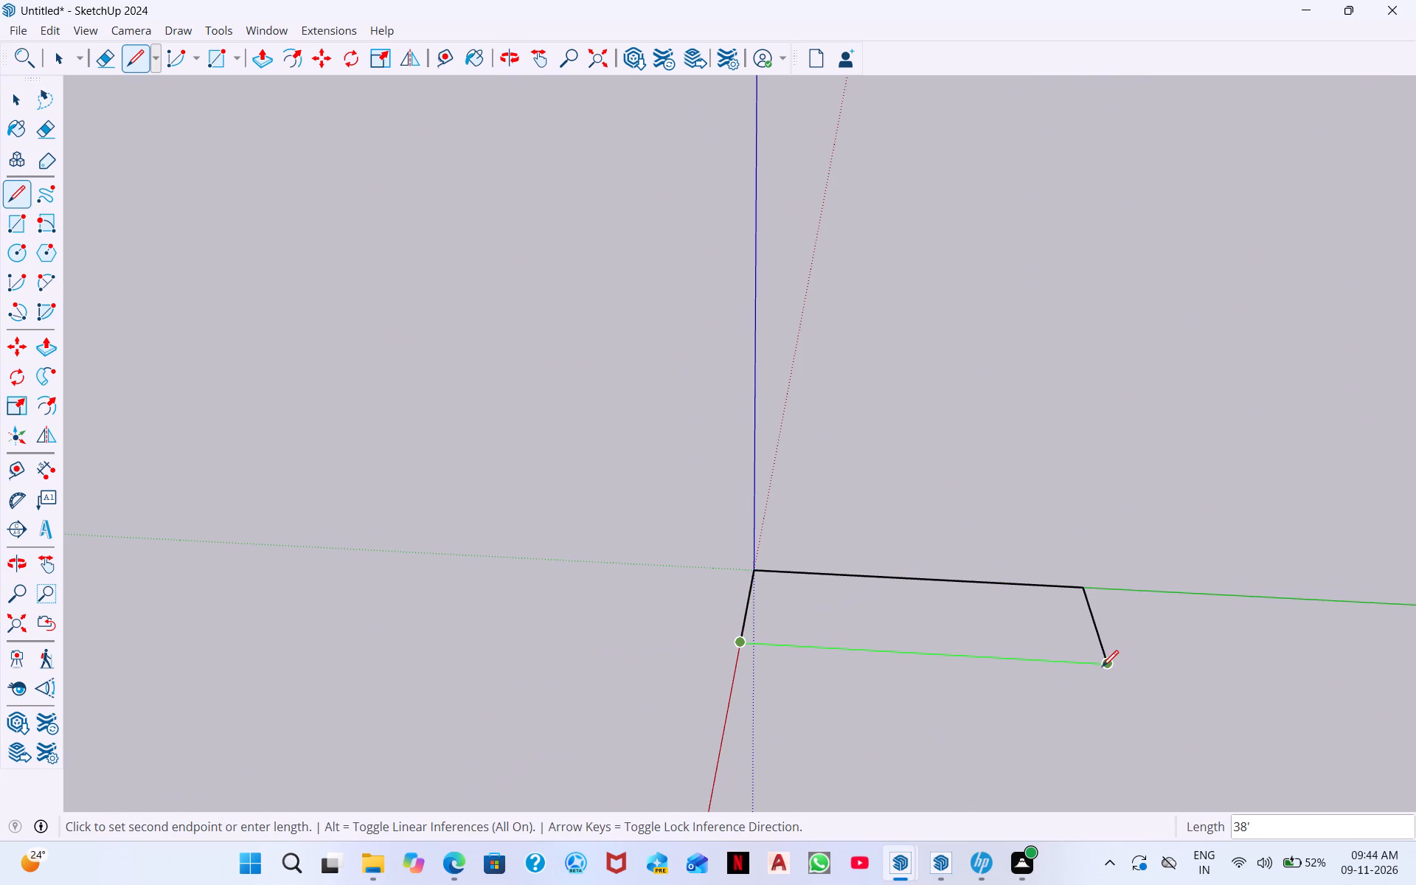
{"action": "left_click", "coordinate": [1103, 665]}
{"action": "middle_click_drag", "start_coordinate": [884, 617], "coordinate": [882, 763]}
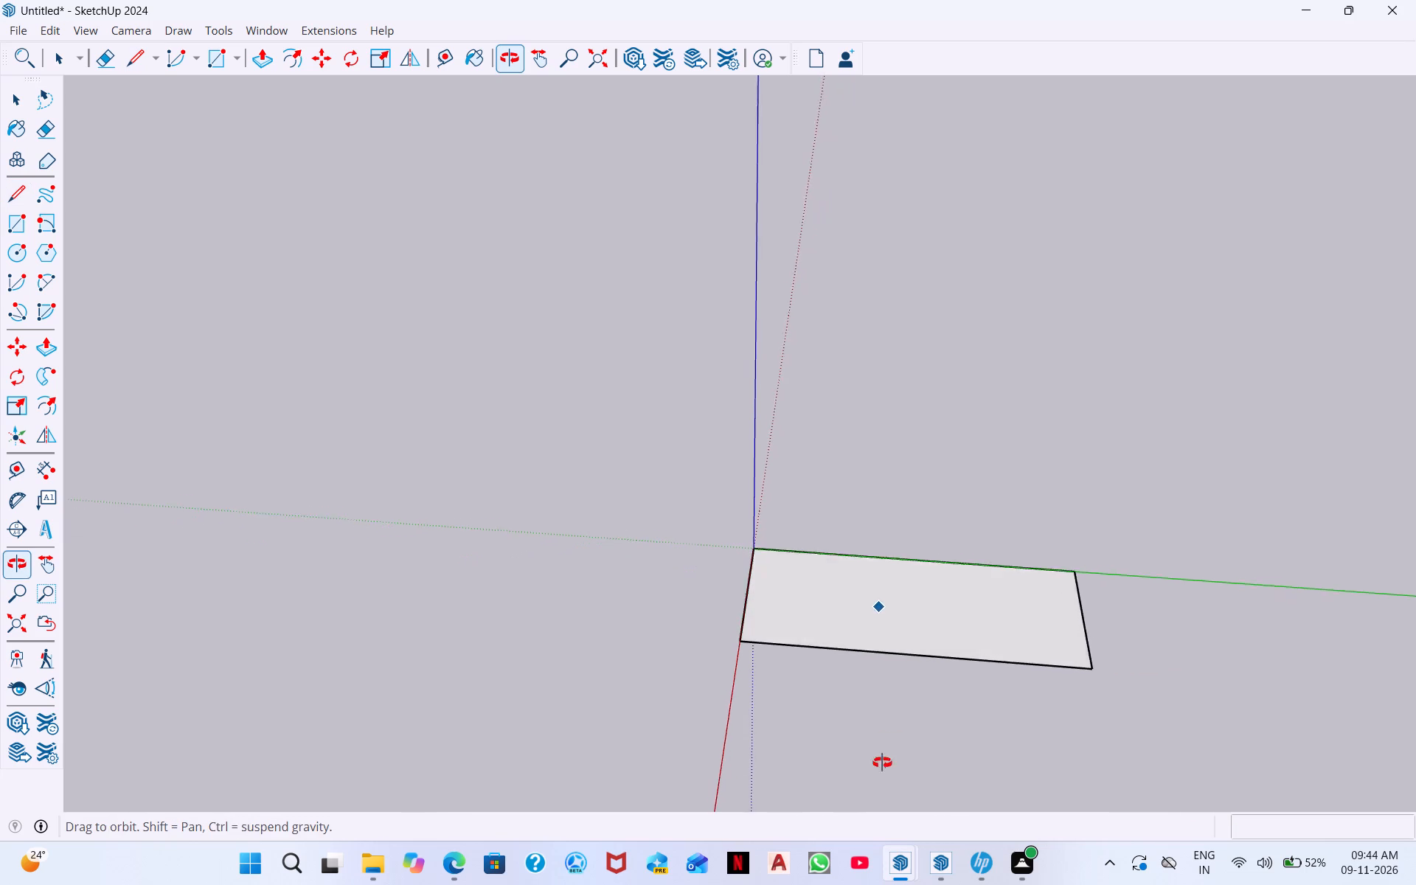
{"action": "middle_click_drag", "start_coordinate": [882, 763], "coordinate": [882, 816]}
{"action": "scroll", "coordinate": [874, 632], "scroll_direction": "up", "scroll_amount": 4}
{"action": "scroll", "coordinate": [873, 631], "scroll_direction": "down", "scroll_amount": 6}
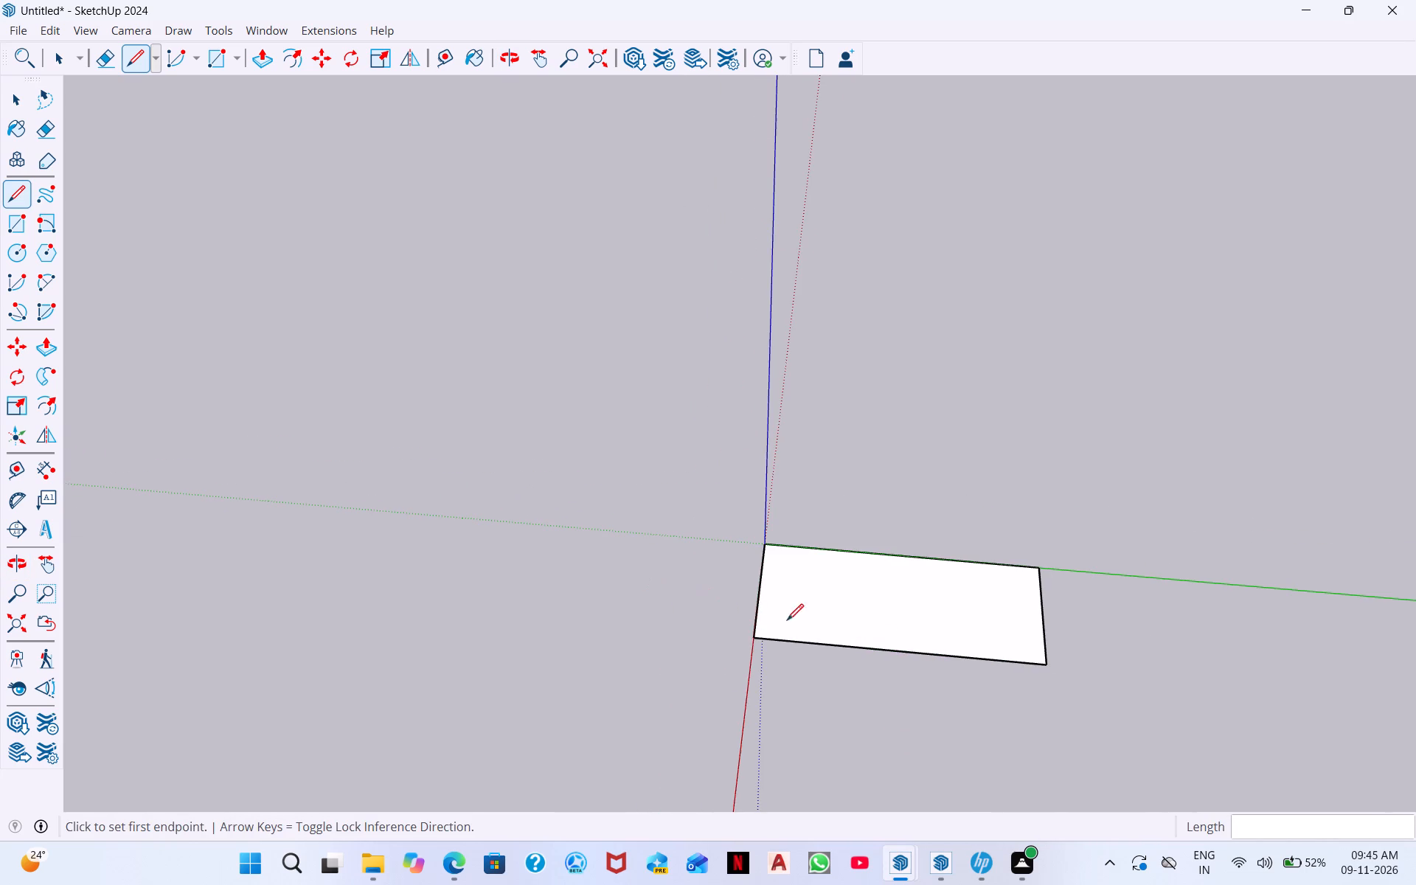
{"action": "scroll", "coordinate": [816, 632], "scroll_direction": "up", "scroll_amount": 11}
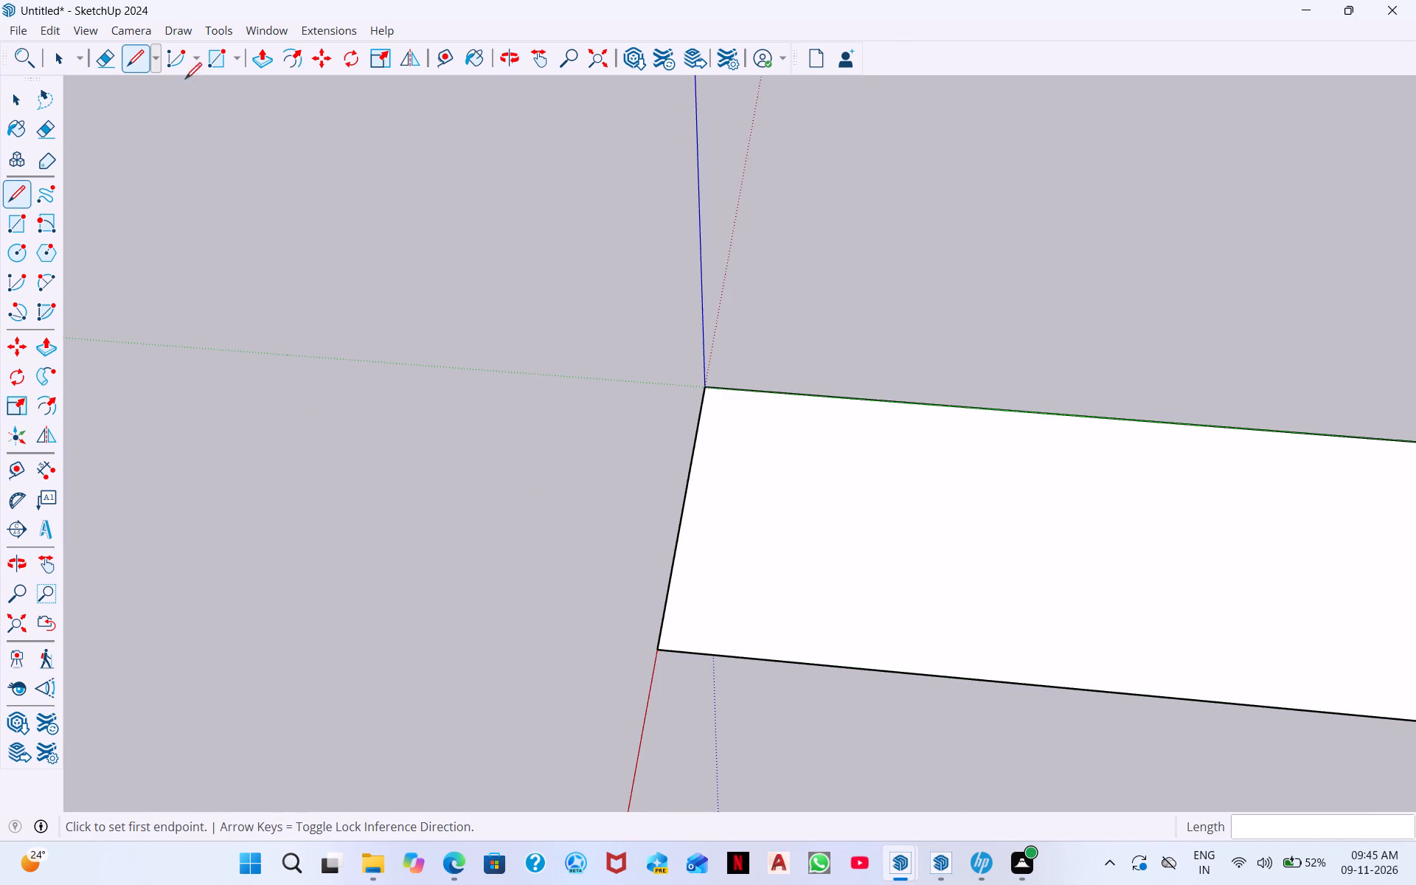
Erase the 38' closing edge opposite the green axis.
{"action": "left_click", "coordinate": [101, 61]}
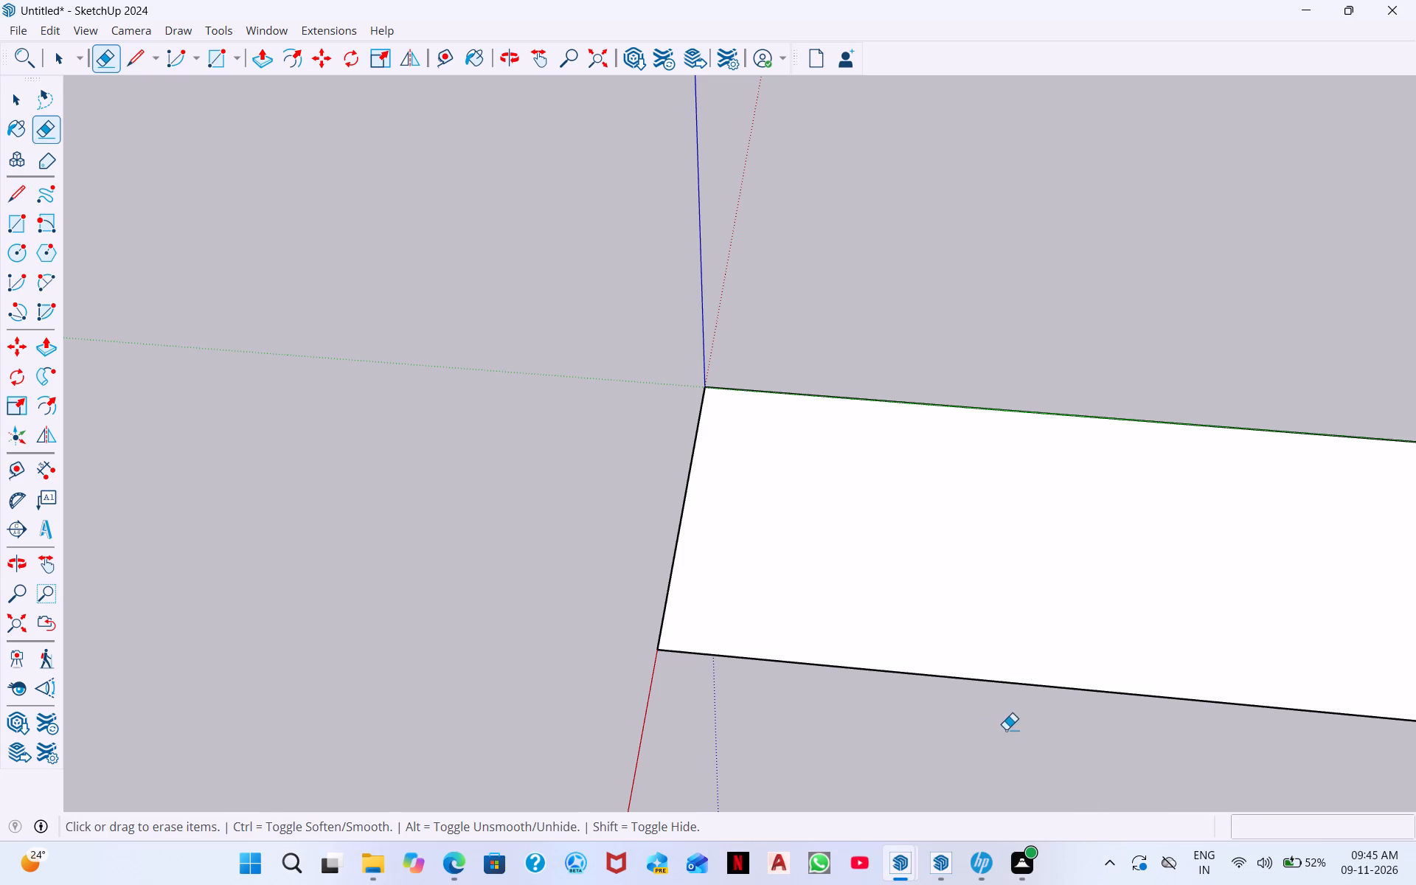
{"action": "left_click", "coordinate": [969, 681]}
Draw a 6" line parallel to the green axis from the red-axis edge's free end, then a 15'6" line back, closing a wall strip.
{"action": "scroll", "coordinate": [900, 677], "scroll_direction": "down", "scroll_amount": 6}
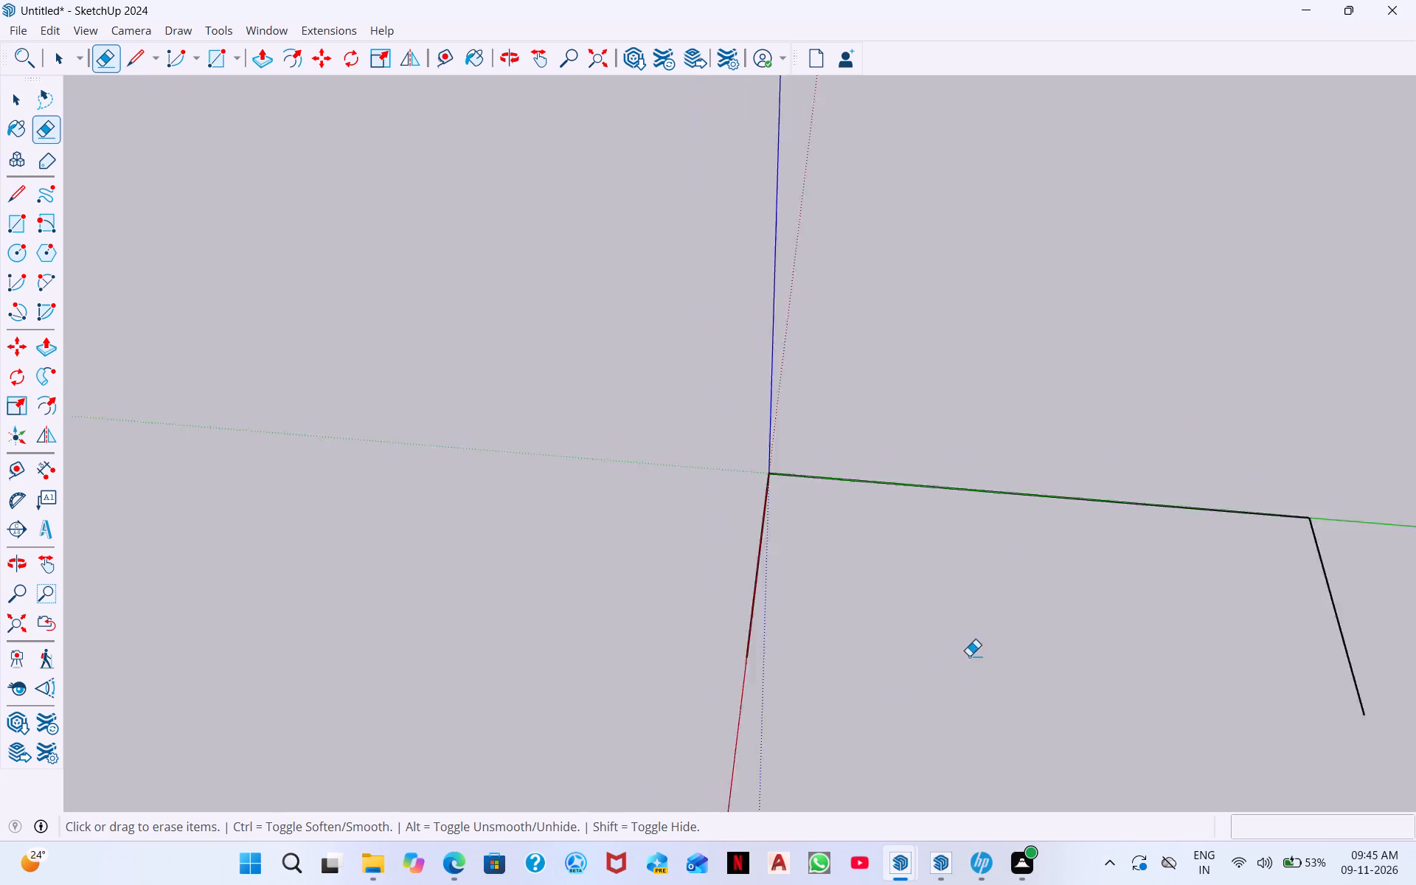
{"action": "scroll", "coordinate": [969, 656], "scroll_direction": "down", "scroll_amount": 1}
{"action": "middle_click_drag", "start_coordinate": [1075, 697], "coordinate": [996, 706]}
{"action": "scroll", "coordinate": [532, 440], "scroll_direction": "down", "scroll_amount": 1}
{"action": "middle_click_drag", "start_coordinate": [884, 555], "coordinate": [902, 496]}
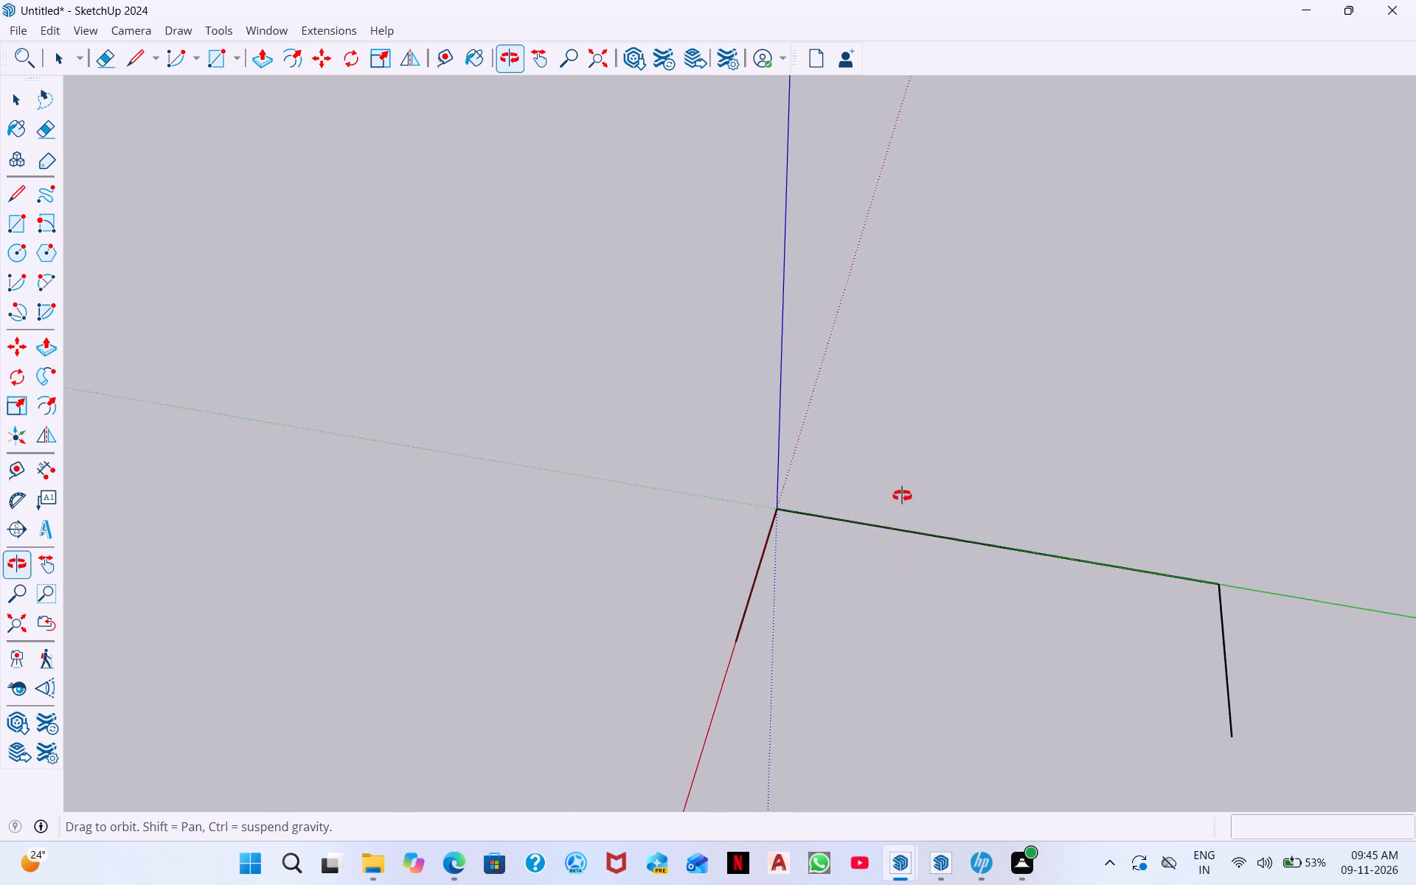
{"action": "middle_click_drag", "start_coordinate": [902, 496], "coordinate": [905, 440]}
{"action": "left_click", "coordinate": [132, 64]}
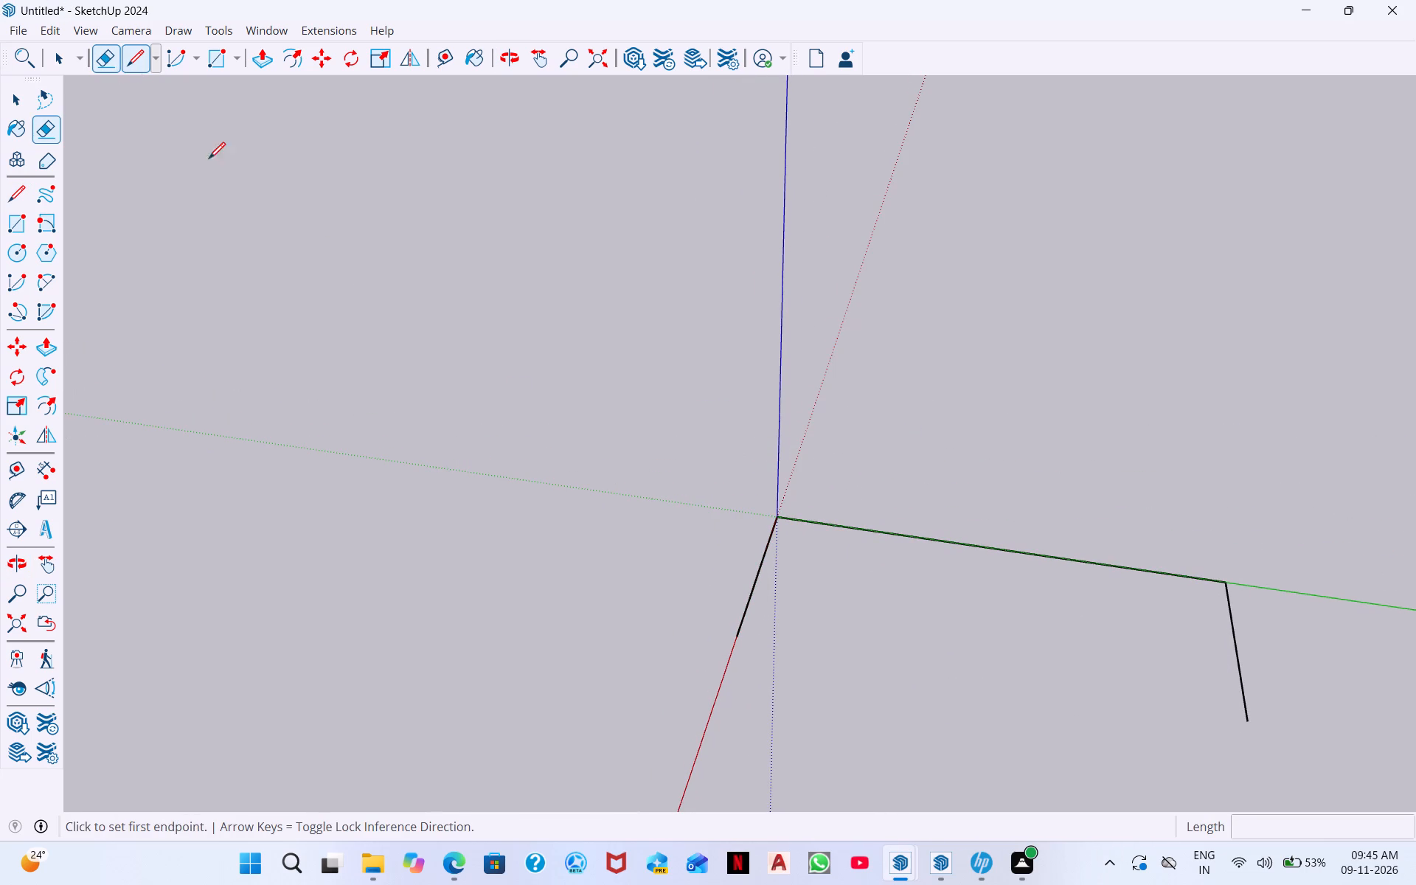
{"action": "left_click", "coordinate": [740, 635]}
{"action": "scroll", "coordinate": [768, 637], "scroll_direction": "up", "scroll_amount": 10}
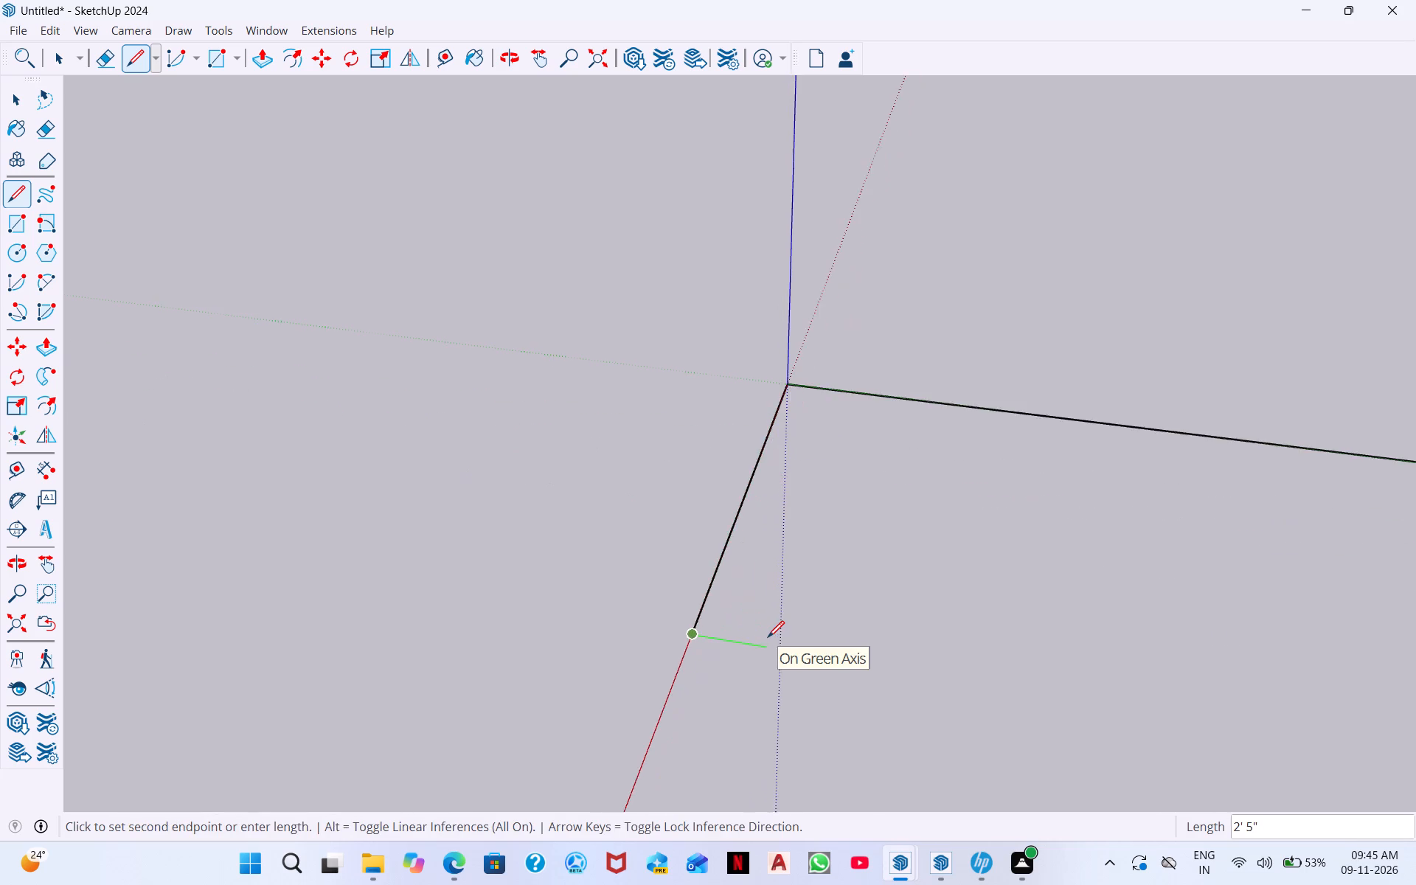
{"action": "scroll", "coordinate": [752, 628], "scroll_direction": "up", "scroll_amount": 6}
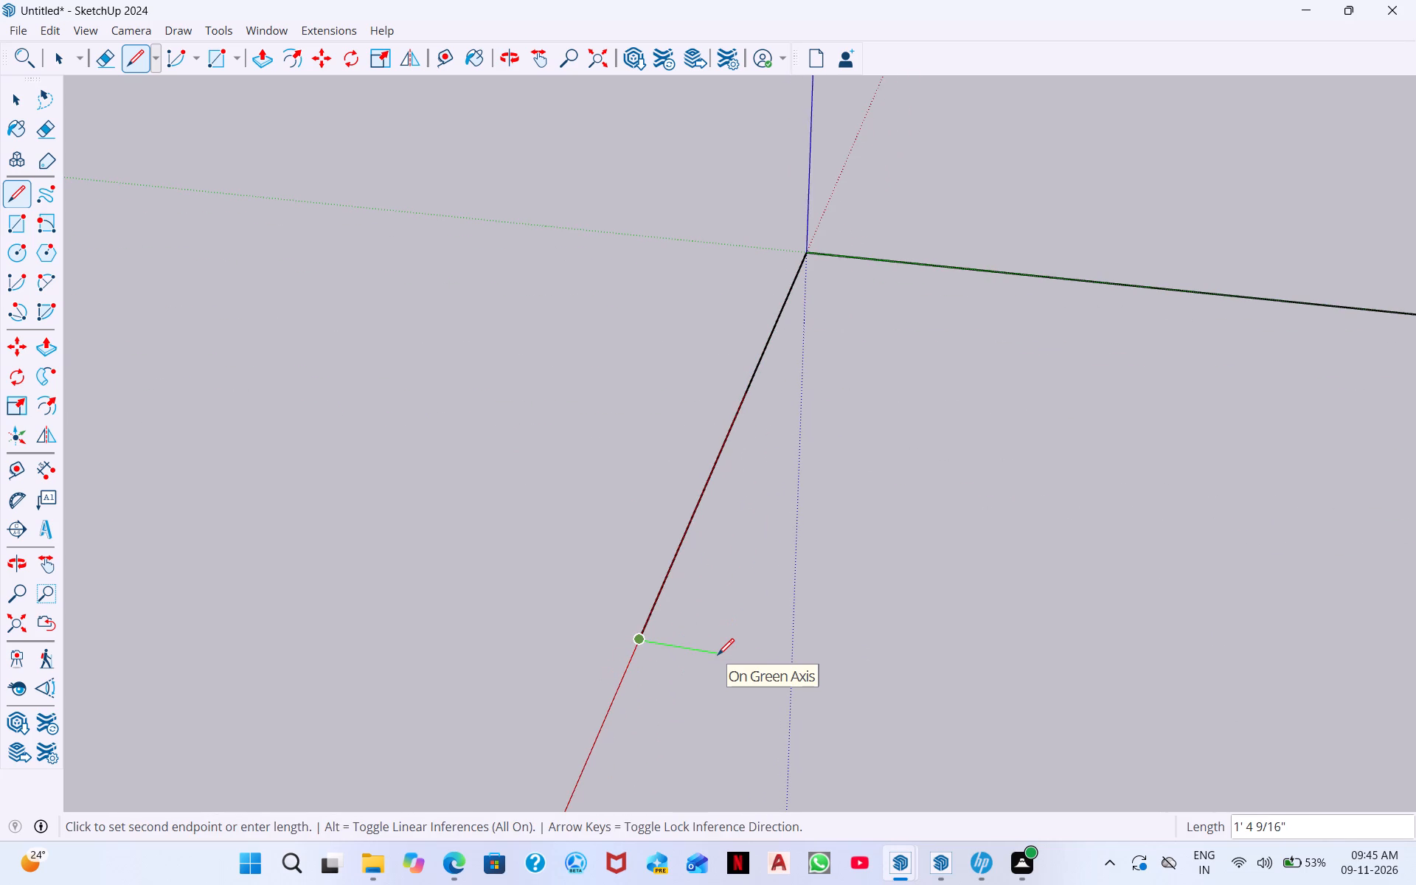
{"action": "type", "text": "6\""}
{"action": "key", "text": "Return"}
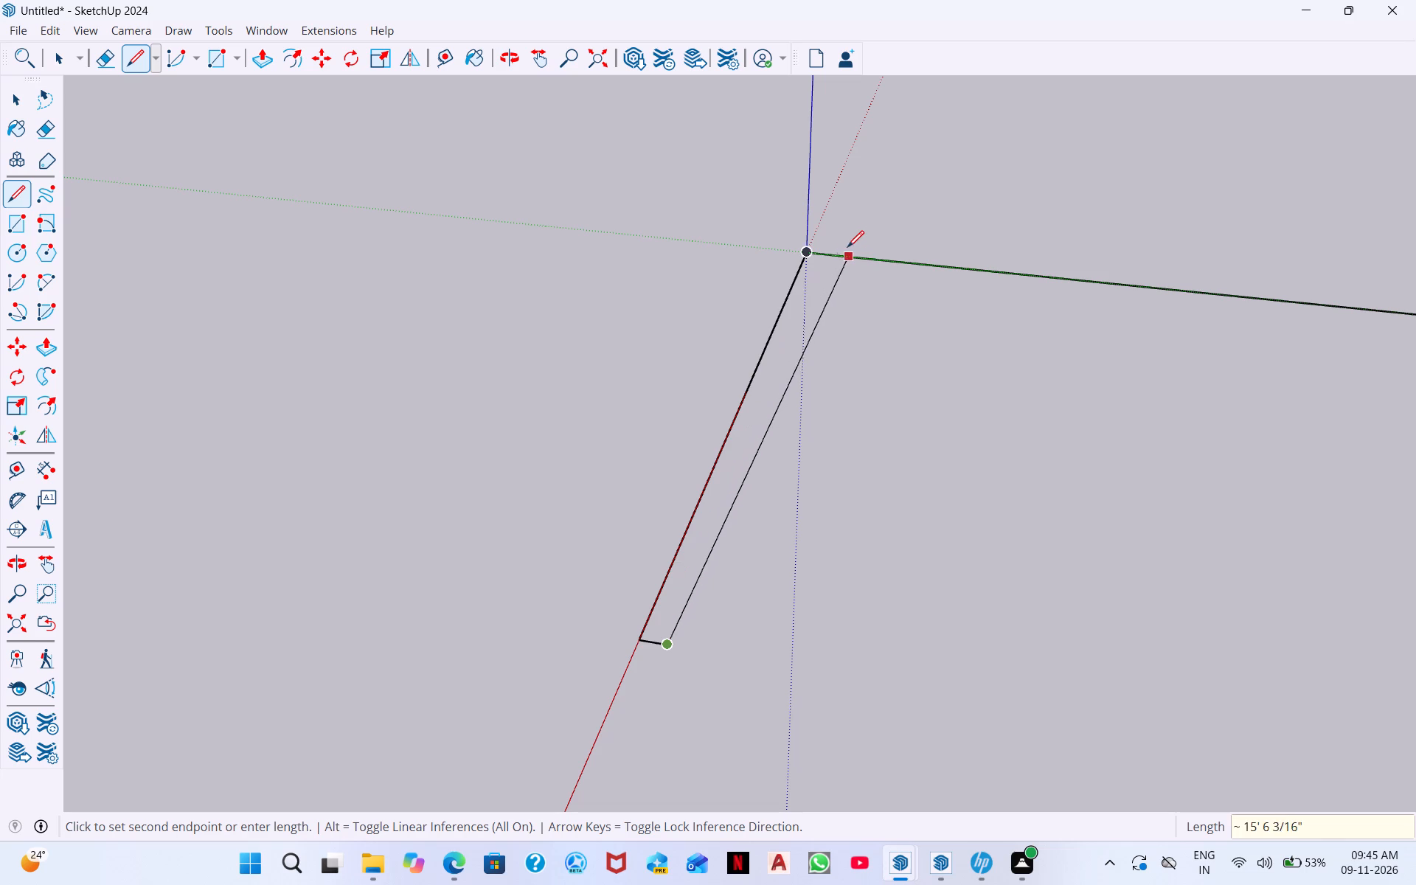
{"action": "left_click", "coordinate": [828, 255]}
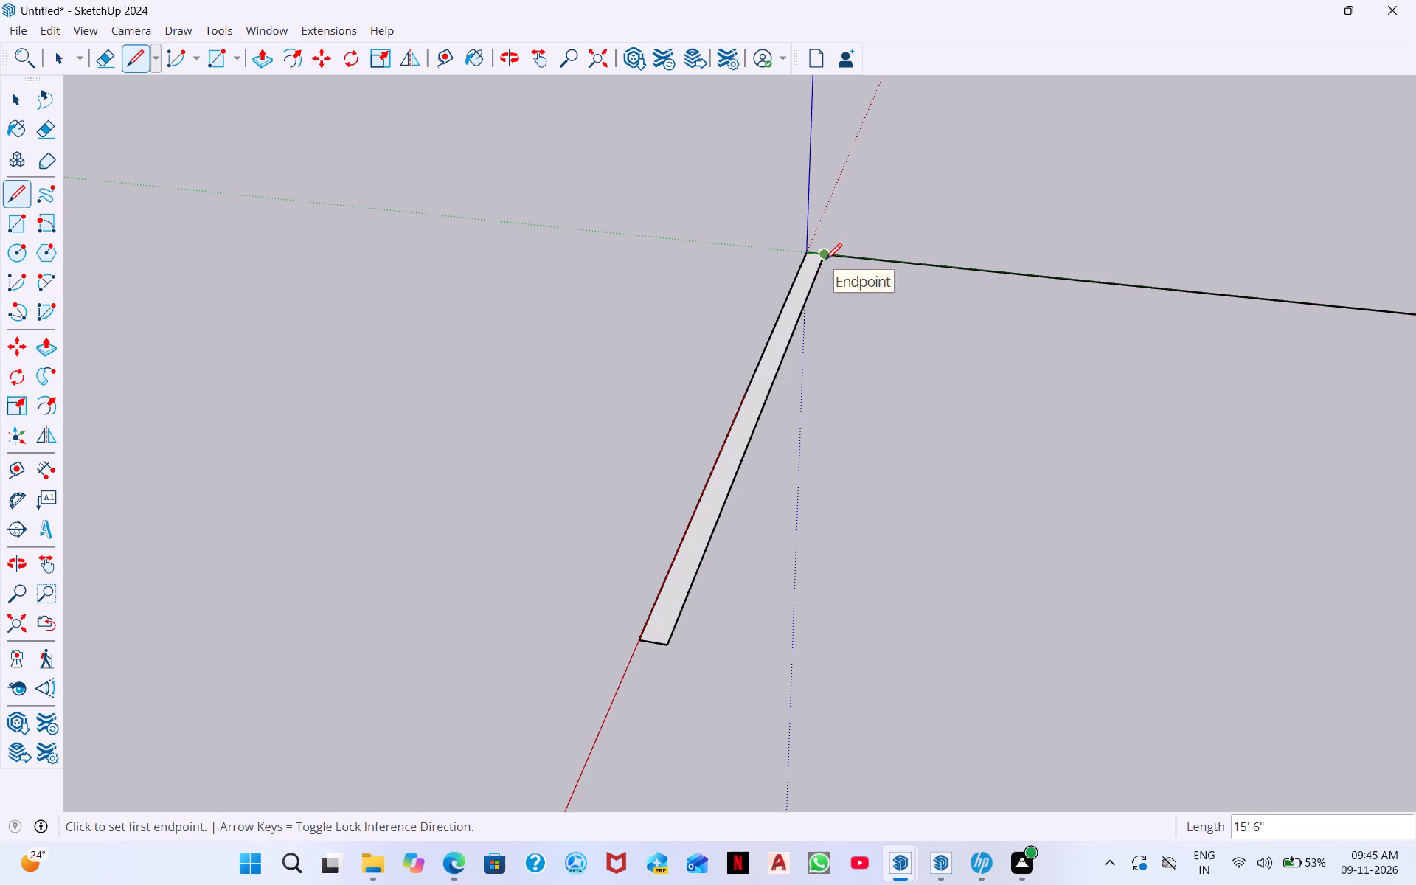
{"action": "scroll", "coordinate": [837, 287], "scroll_direction": "up", "scroll_amount": 11}
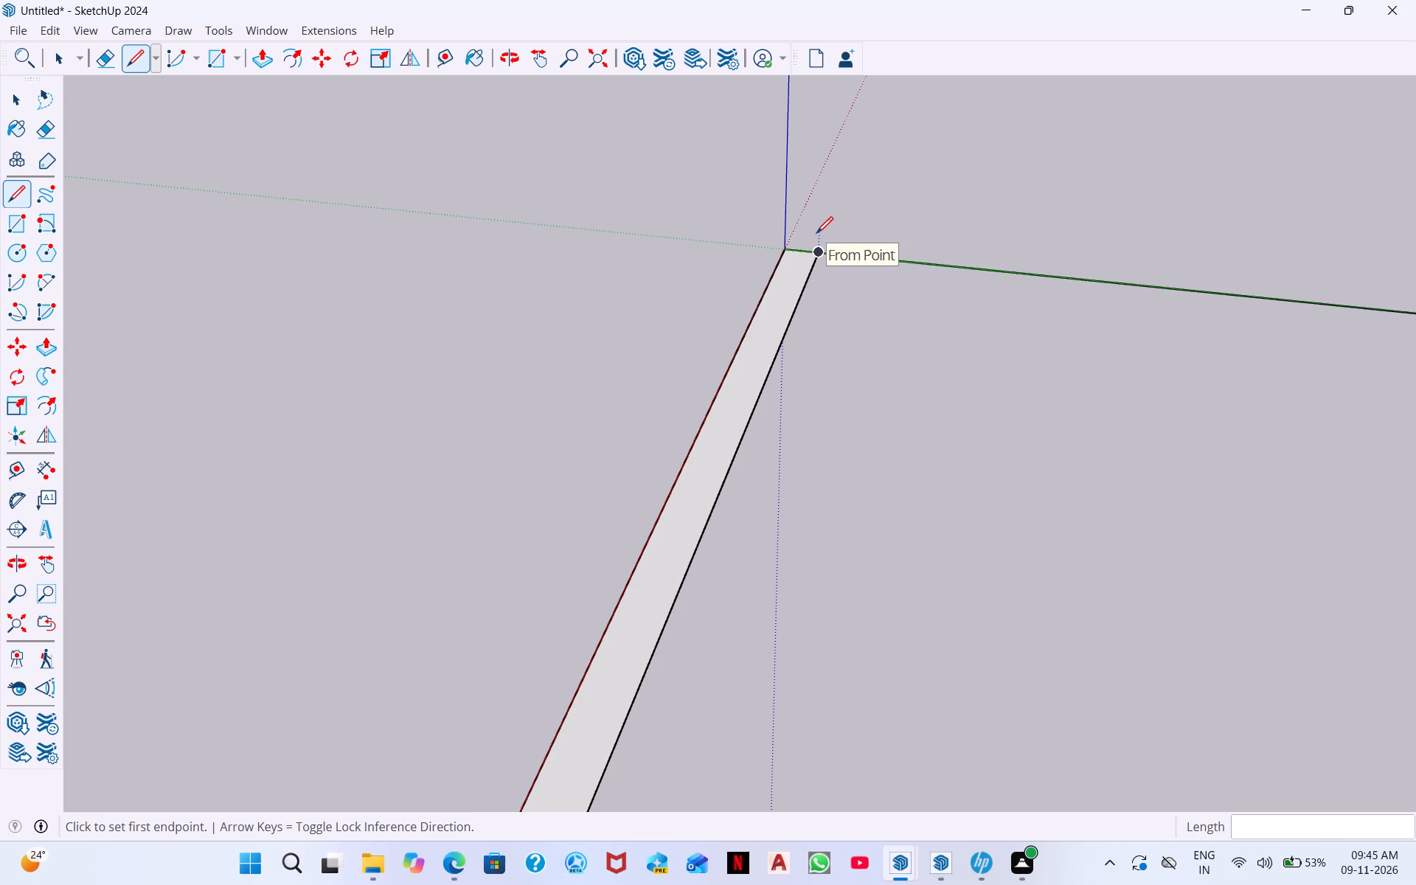
{"action": "key", "text": "BackSpace"}
{"action": "key", "text": "space"}
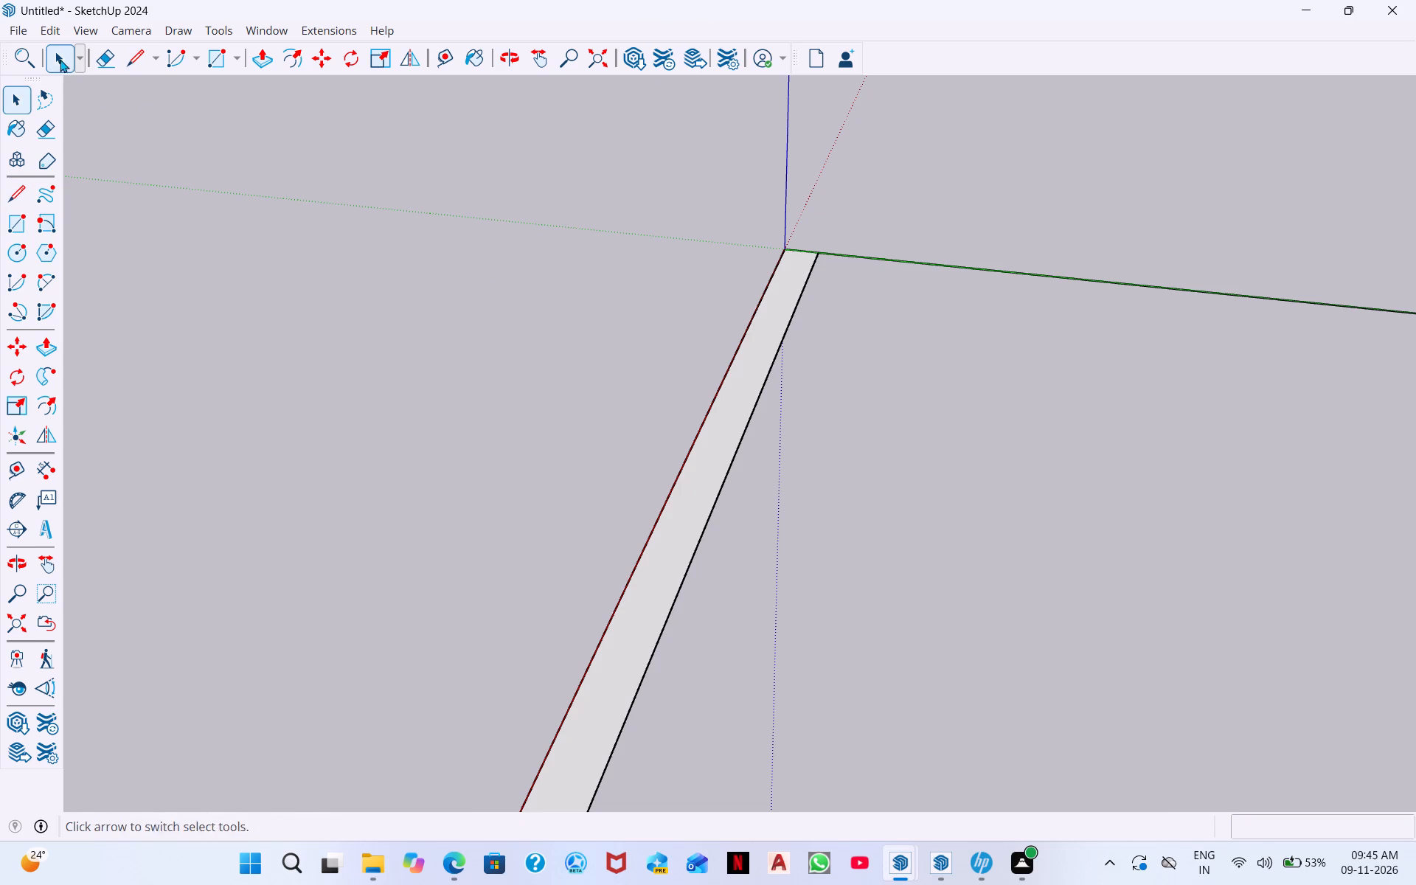
Draw a 6" line along the wall strip's inner edge from its corner on the 38' edge to mark the wall thickness.
{"action": "left_click", "coordinate": [25, 190]}
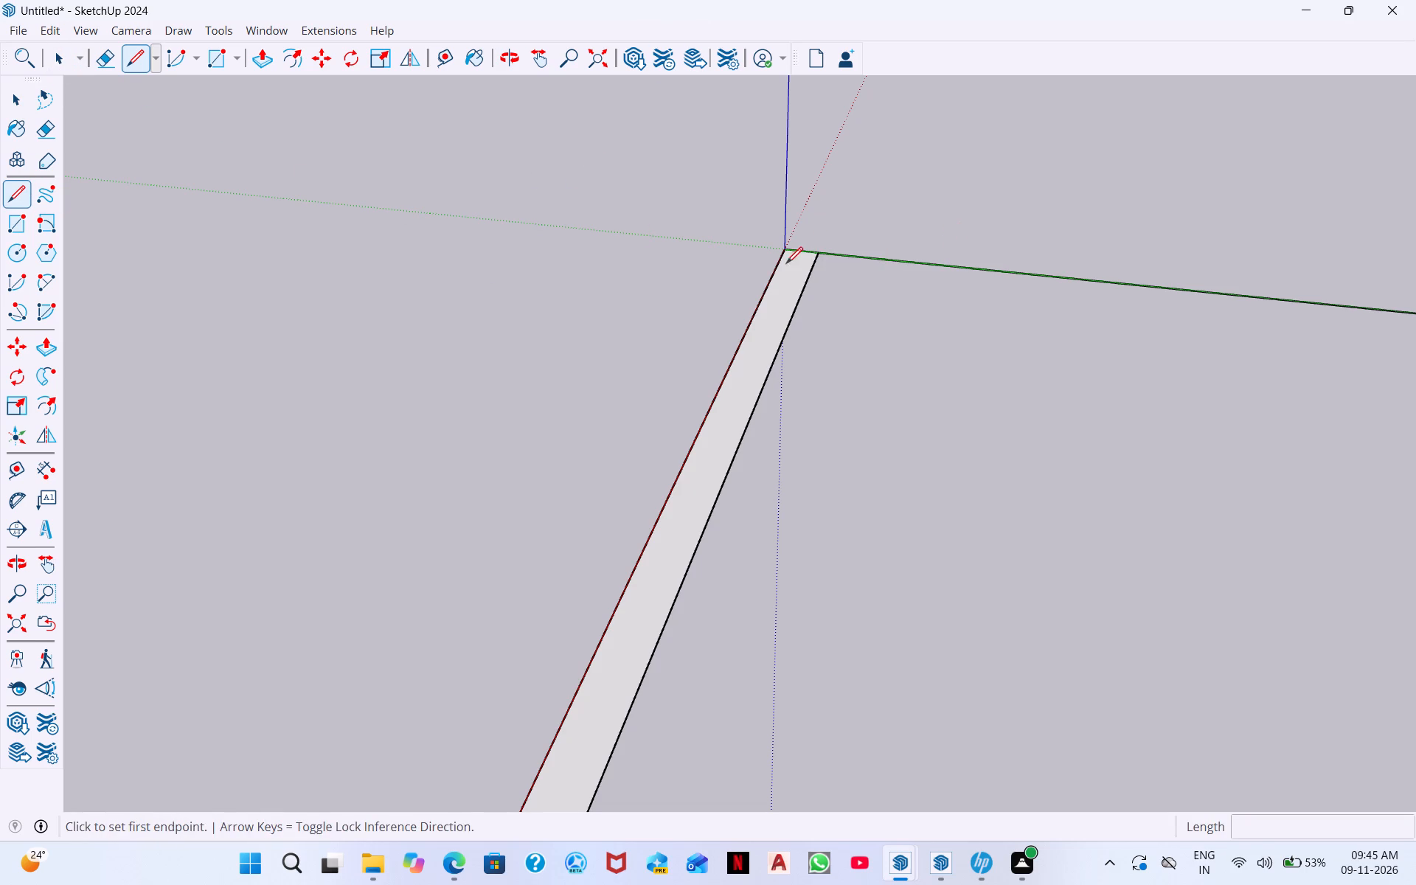
{"action": "left_click", "coordinate": [818, 254]}
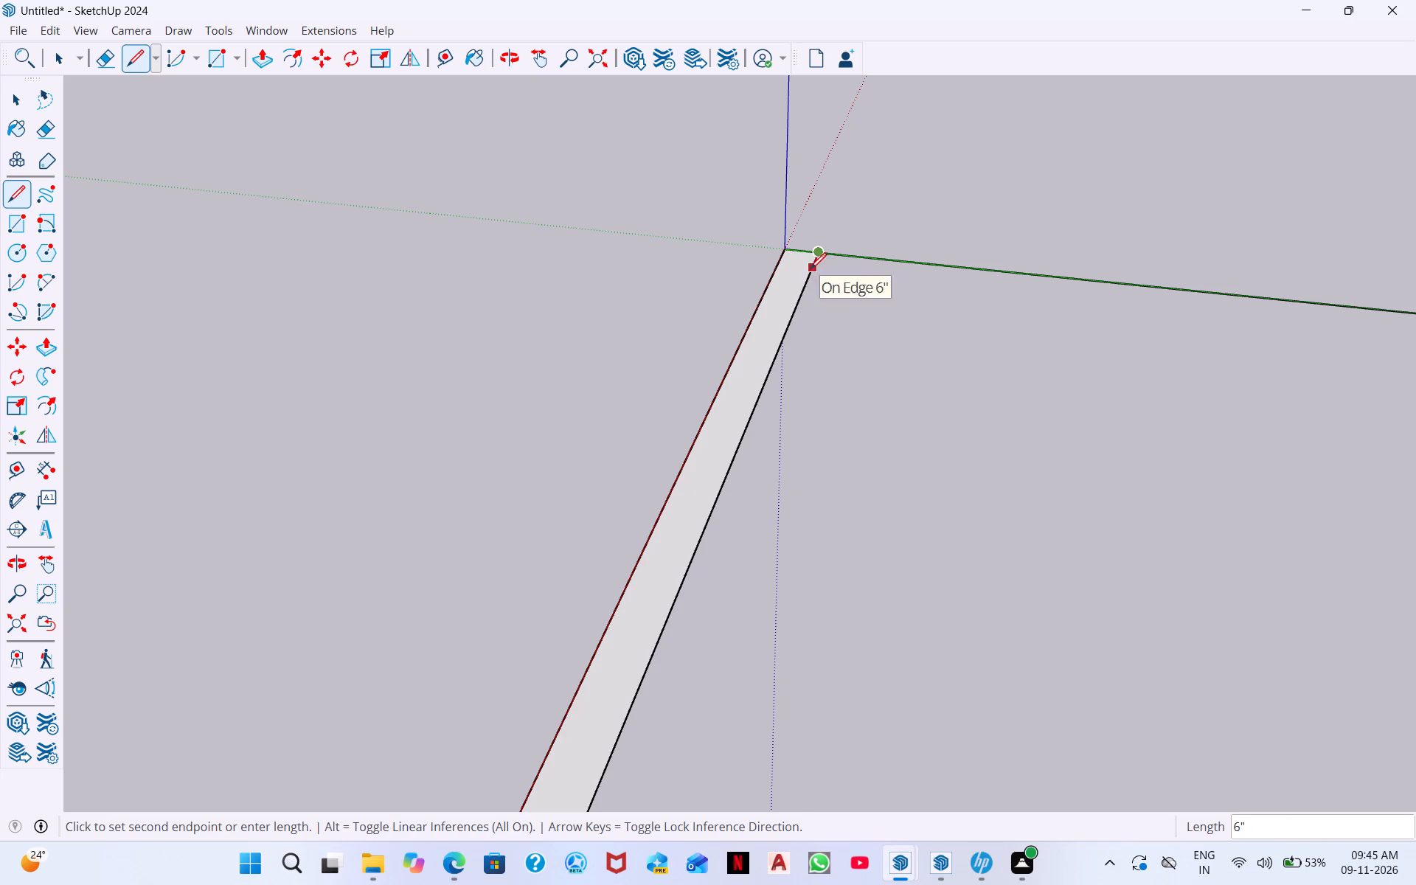
{"action": "left_click", "coordinate": [812, 268]}
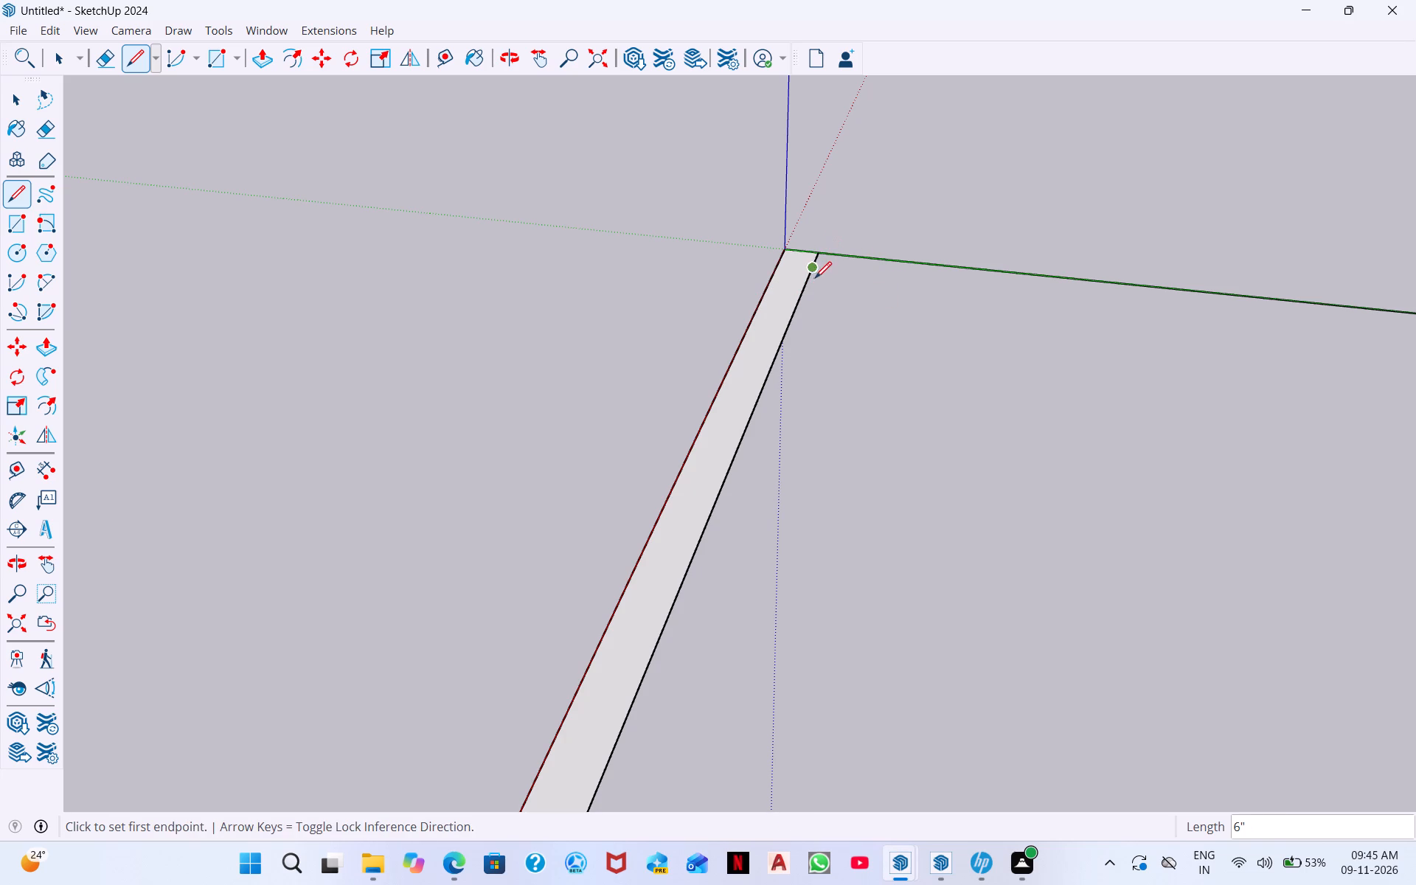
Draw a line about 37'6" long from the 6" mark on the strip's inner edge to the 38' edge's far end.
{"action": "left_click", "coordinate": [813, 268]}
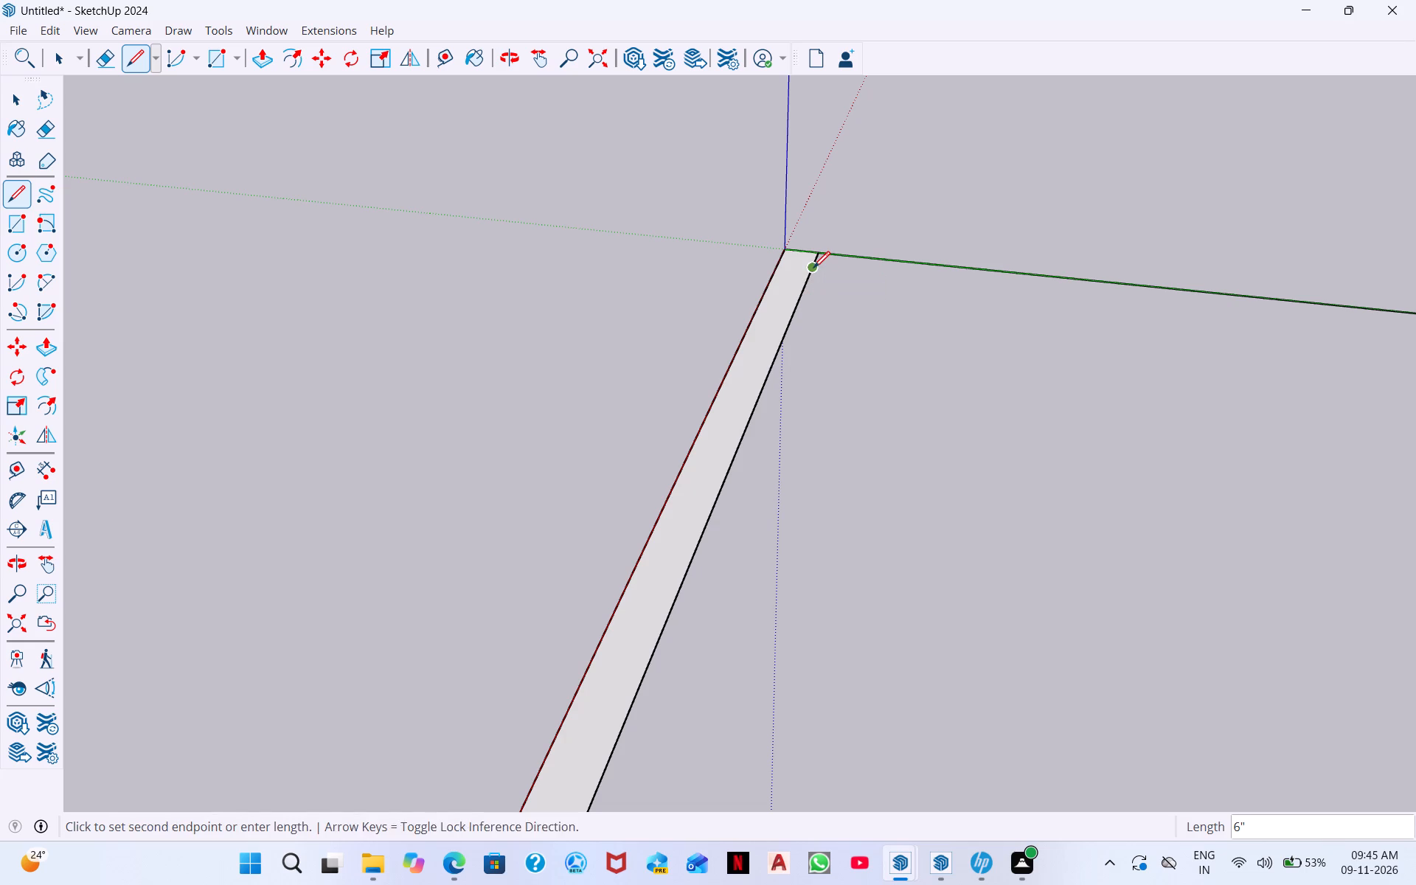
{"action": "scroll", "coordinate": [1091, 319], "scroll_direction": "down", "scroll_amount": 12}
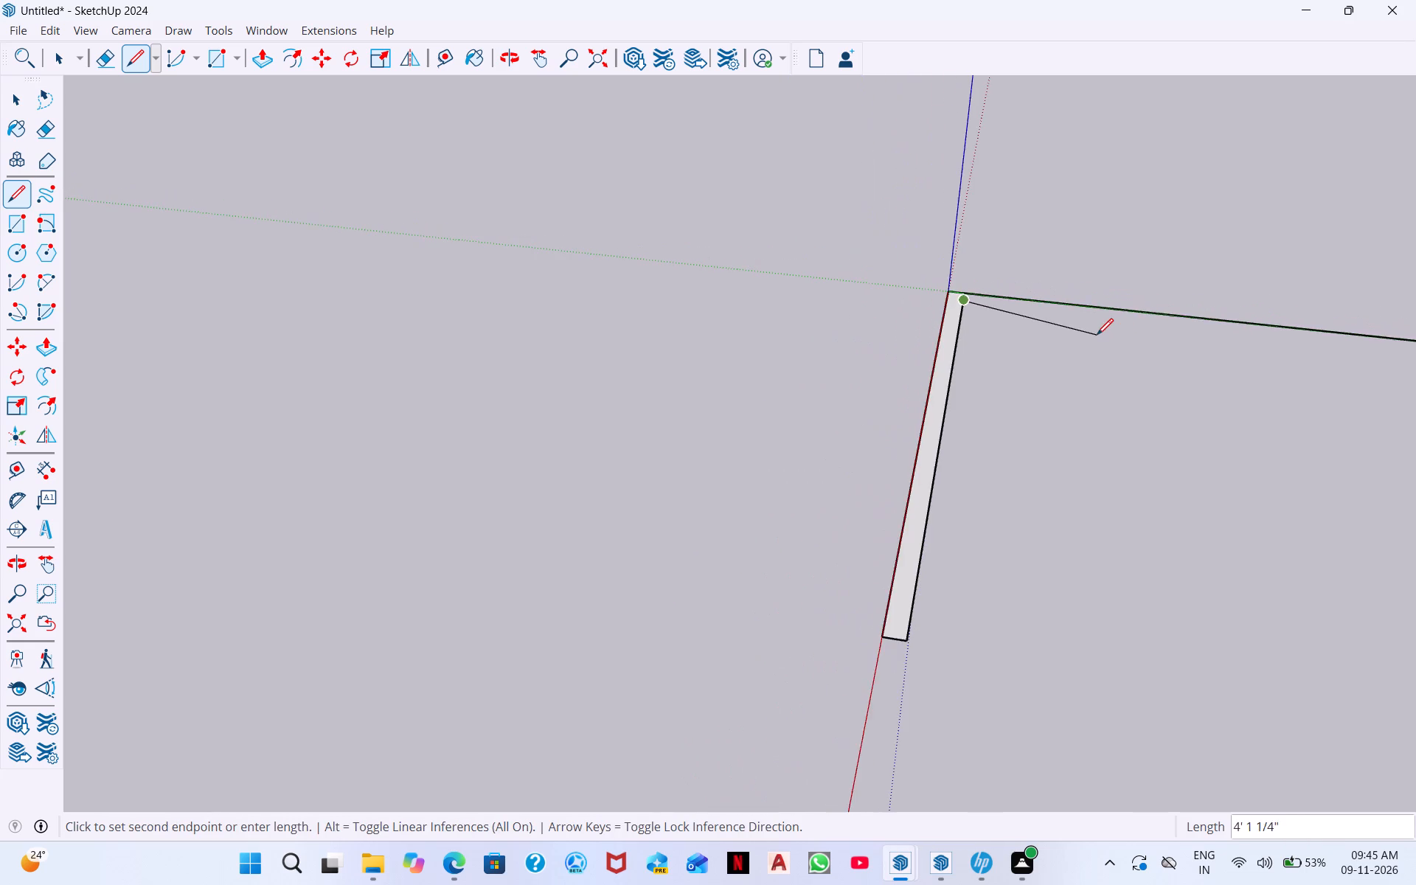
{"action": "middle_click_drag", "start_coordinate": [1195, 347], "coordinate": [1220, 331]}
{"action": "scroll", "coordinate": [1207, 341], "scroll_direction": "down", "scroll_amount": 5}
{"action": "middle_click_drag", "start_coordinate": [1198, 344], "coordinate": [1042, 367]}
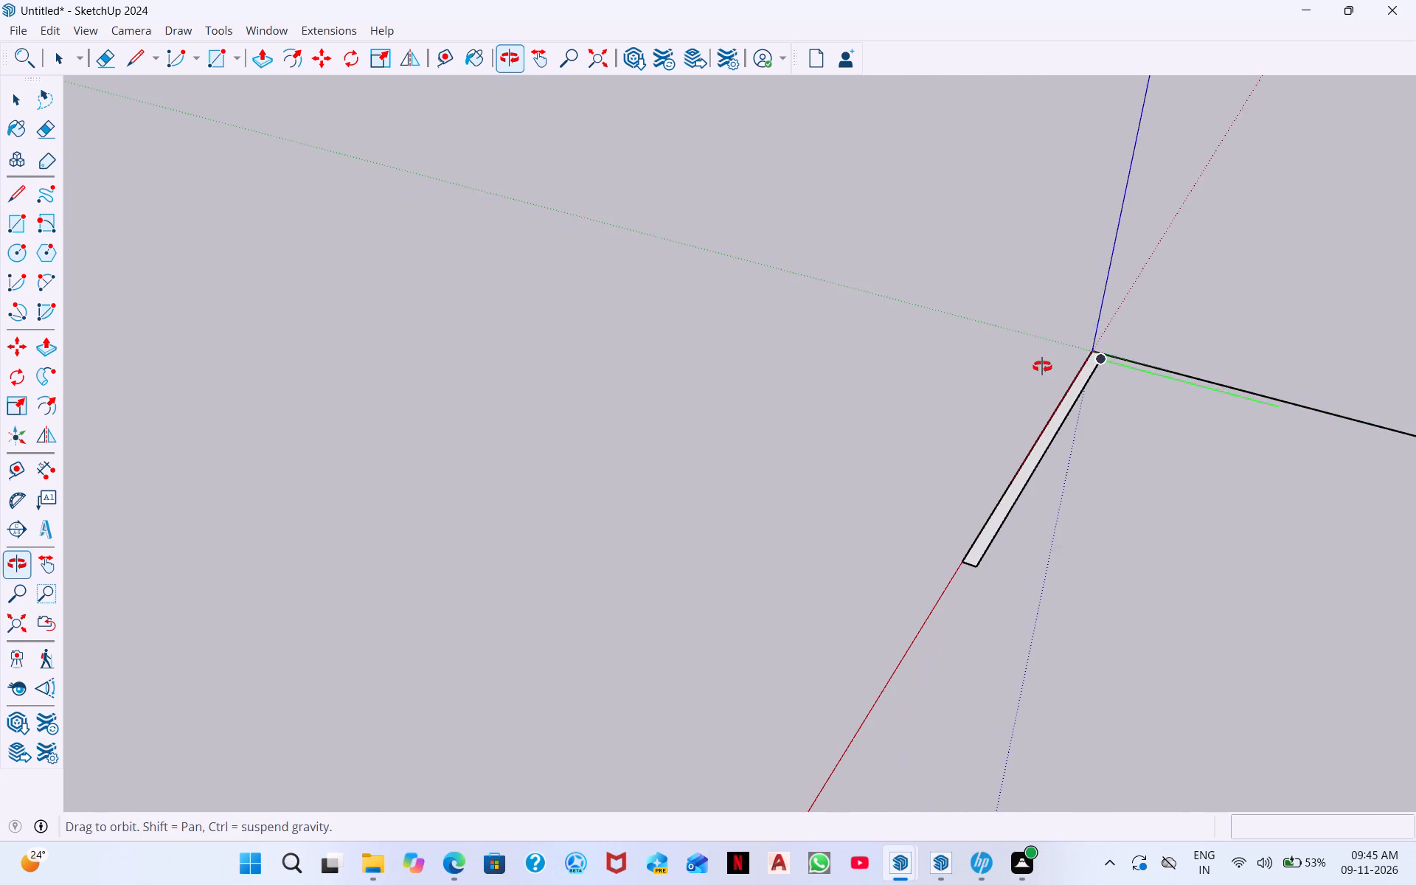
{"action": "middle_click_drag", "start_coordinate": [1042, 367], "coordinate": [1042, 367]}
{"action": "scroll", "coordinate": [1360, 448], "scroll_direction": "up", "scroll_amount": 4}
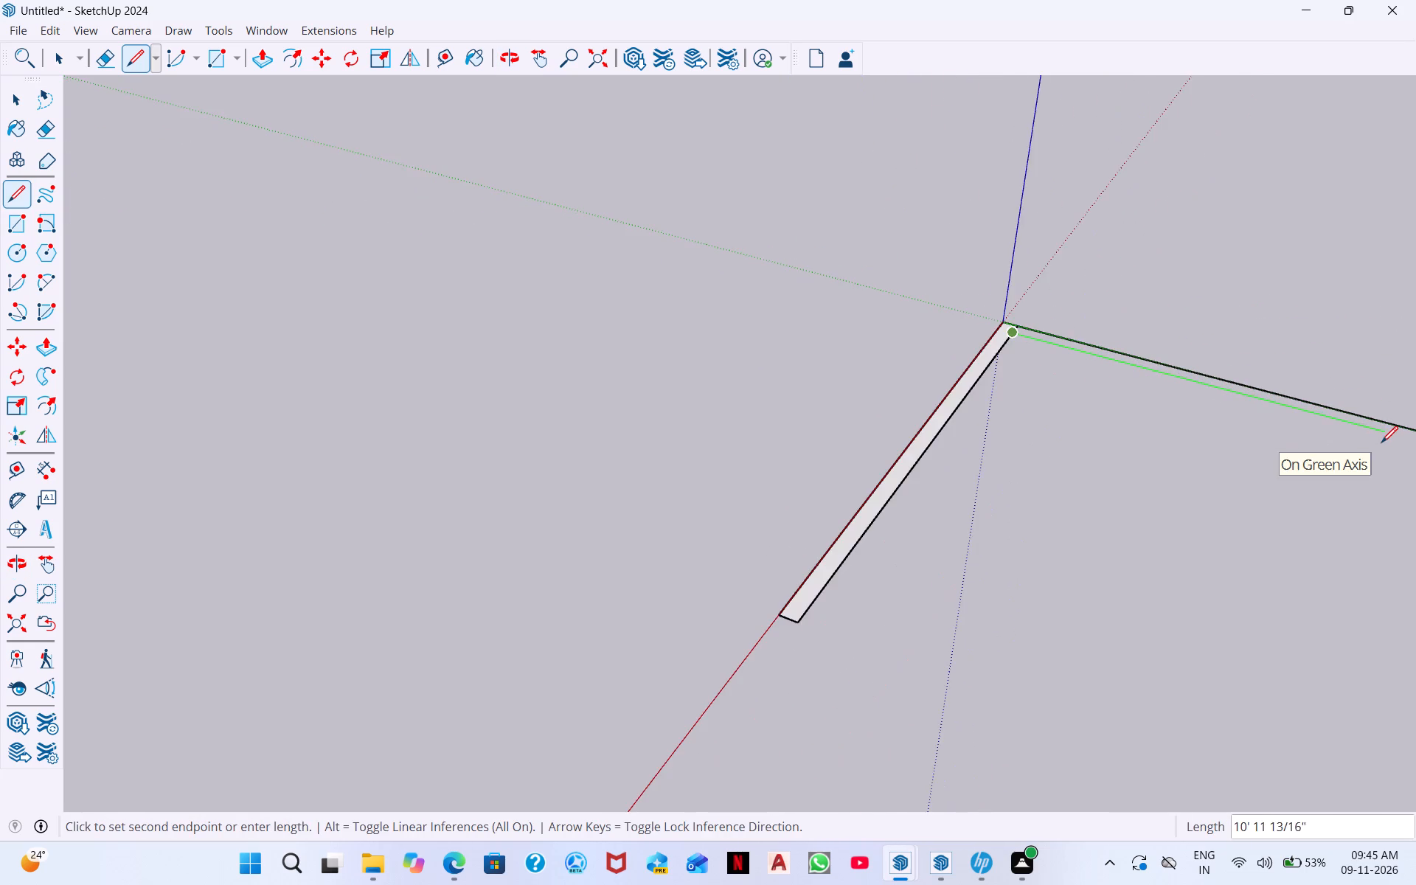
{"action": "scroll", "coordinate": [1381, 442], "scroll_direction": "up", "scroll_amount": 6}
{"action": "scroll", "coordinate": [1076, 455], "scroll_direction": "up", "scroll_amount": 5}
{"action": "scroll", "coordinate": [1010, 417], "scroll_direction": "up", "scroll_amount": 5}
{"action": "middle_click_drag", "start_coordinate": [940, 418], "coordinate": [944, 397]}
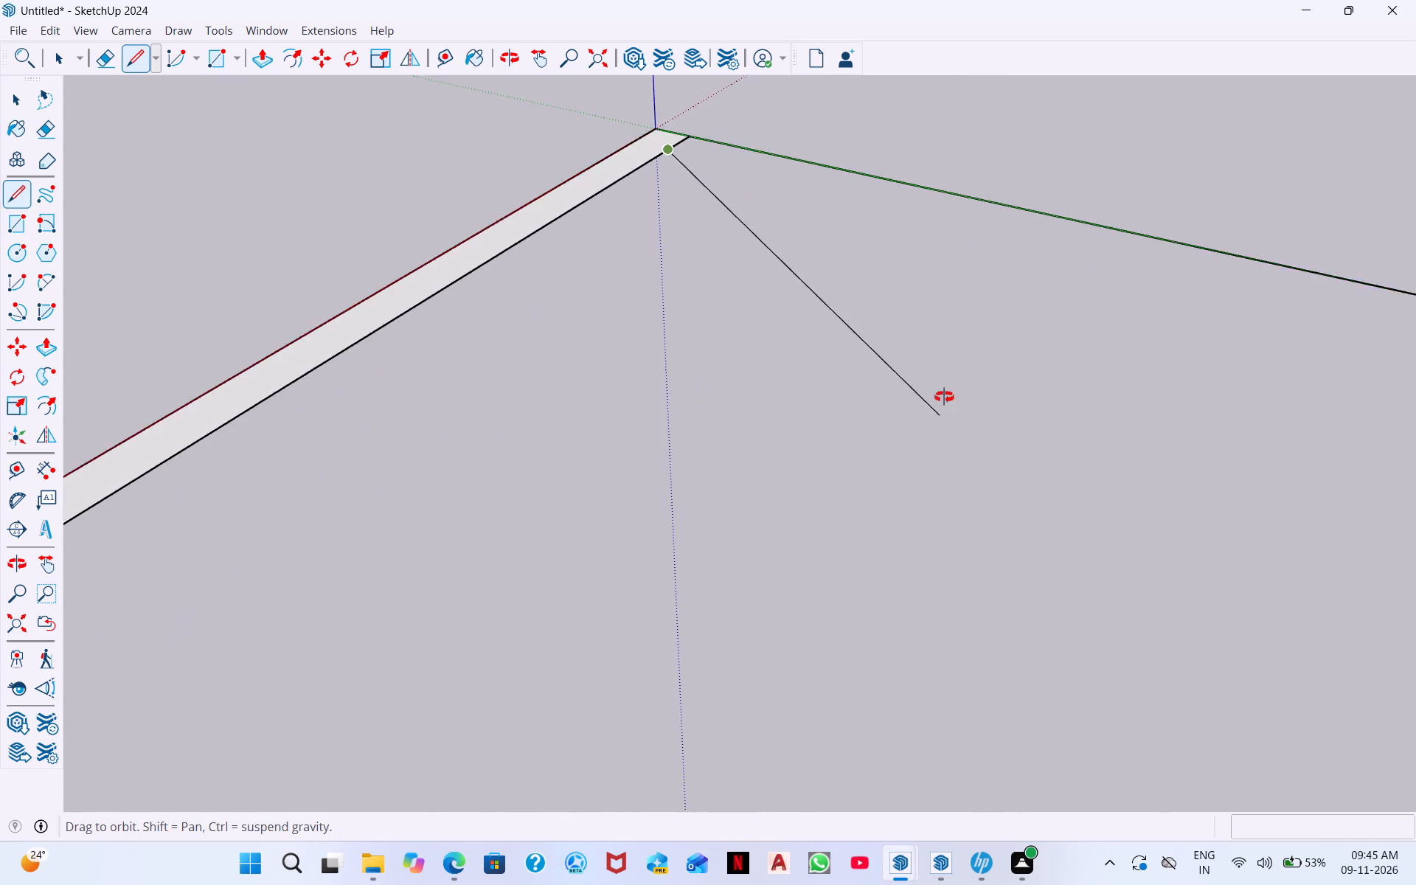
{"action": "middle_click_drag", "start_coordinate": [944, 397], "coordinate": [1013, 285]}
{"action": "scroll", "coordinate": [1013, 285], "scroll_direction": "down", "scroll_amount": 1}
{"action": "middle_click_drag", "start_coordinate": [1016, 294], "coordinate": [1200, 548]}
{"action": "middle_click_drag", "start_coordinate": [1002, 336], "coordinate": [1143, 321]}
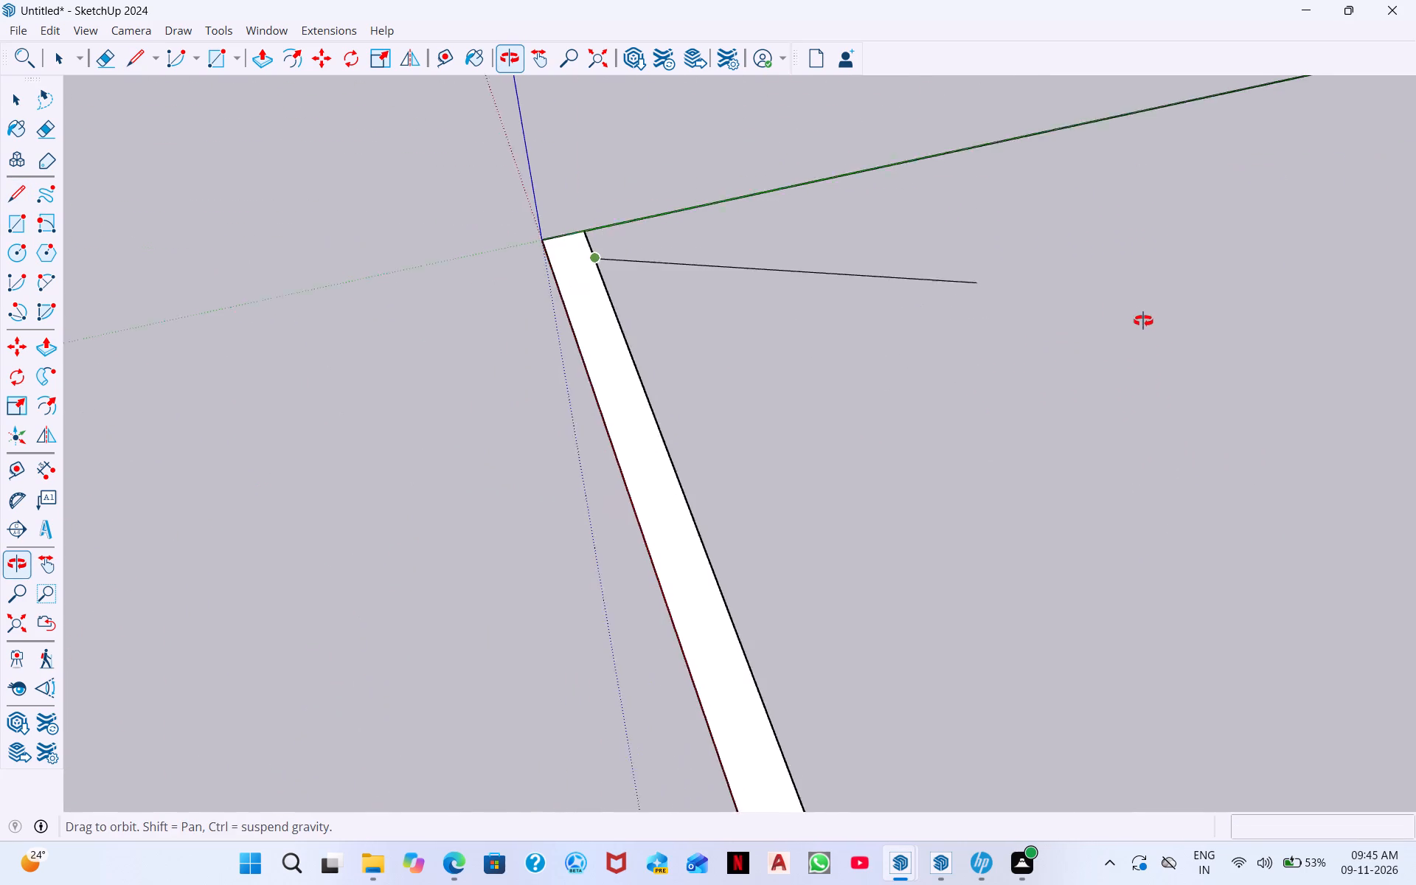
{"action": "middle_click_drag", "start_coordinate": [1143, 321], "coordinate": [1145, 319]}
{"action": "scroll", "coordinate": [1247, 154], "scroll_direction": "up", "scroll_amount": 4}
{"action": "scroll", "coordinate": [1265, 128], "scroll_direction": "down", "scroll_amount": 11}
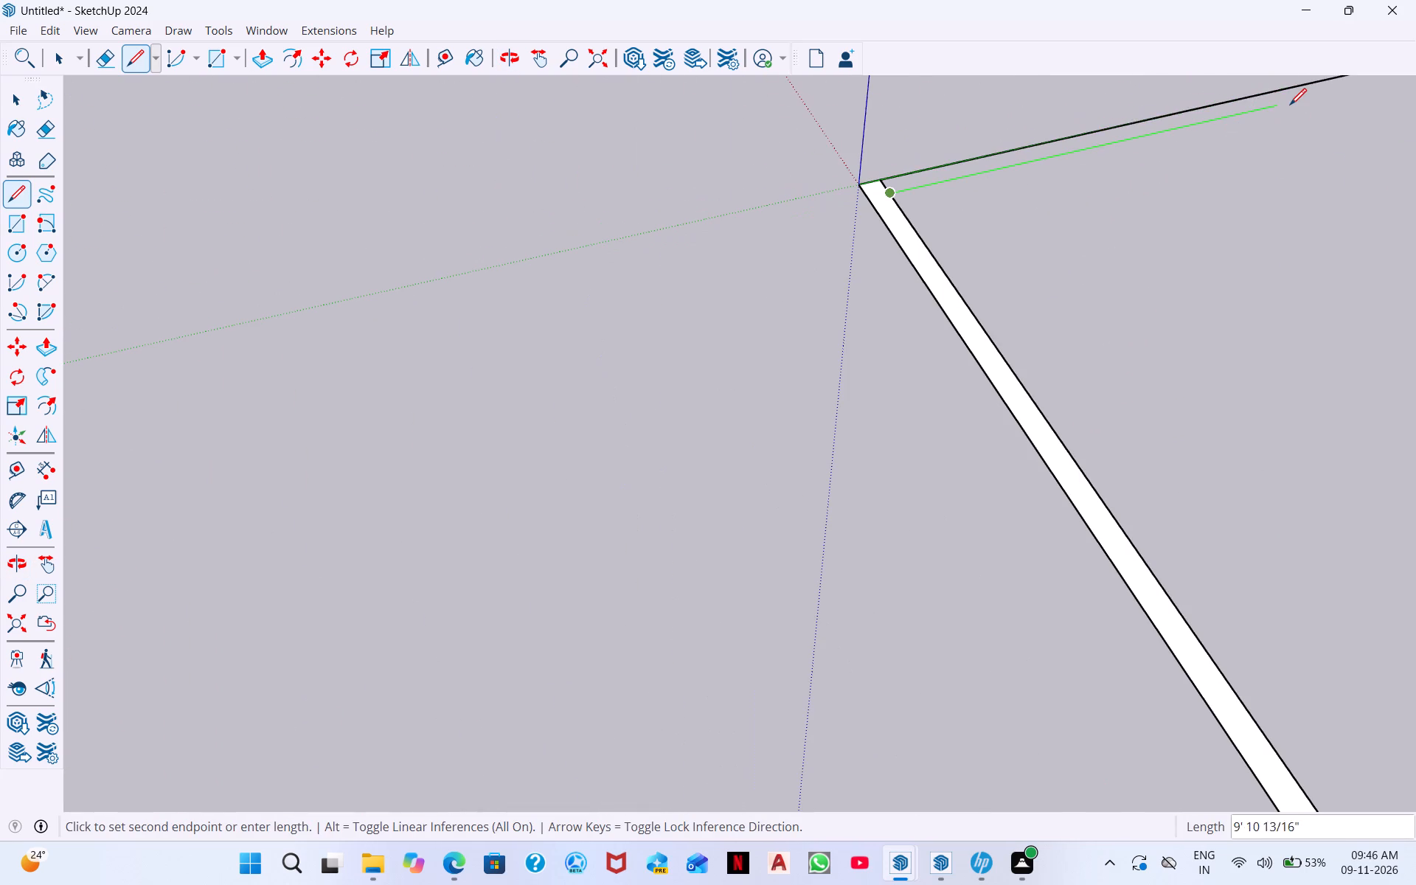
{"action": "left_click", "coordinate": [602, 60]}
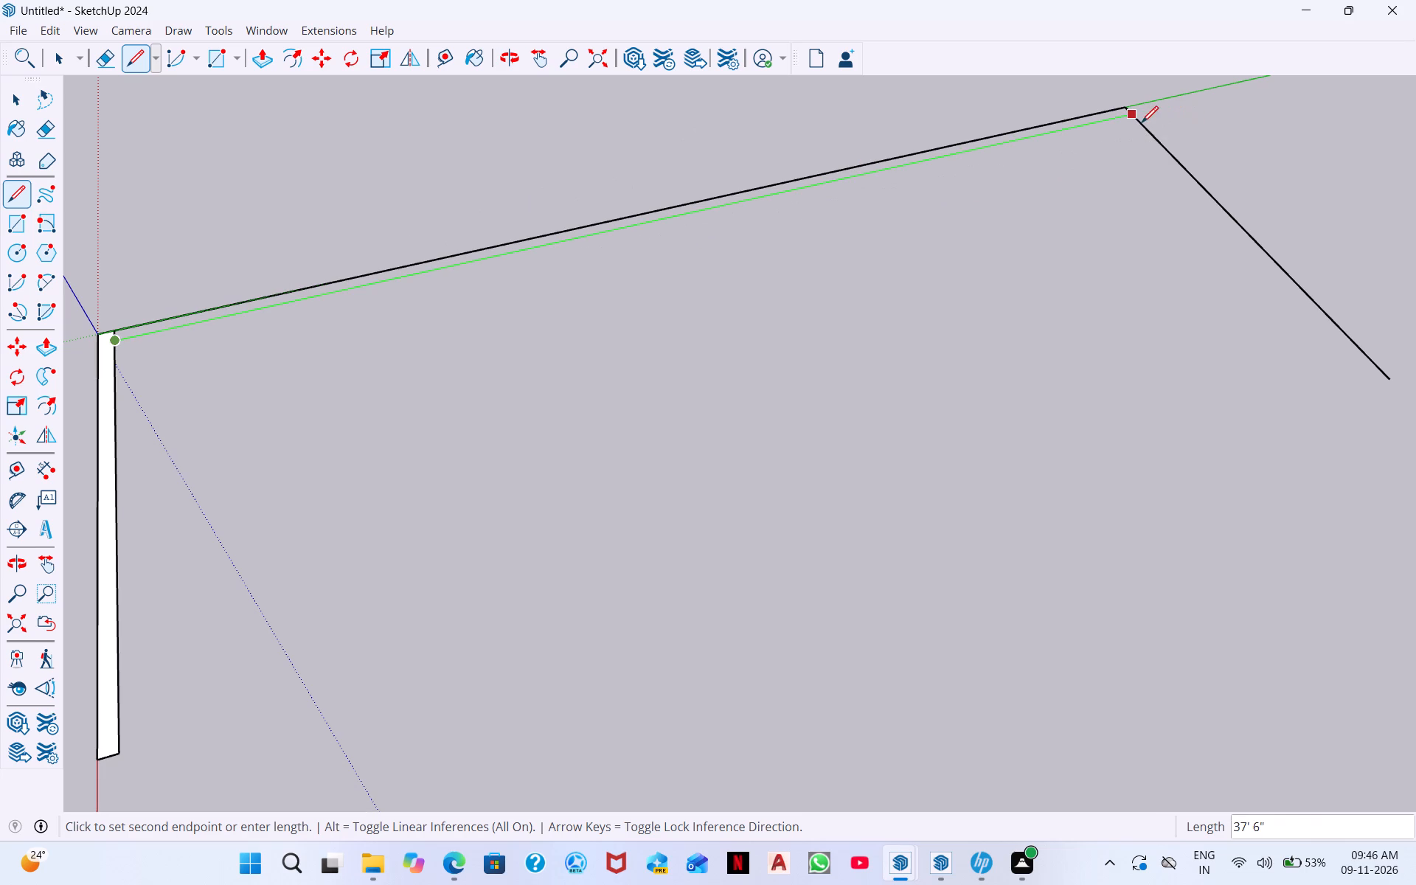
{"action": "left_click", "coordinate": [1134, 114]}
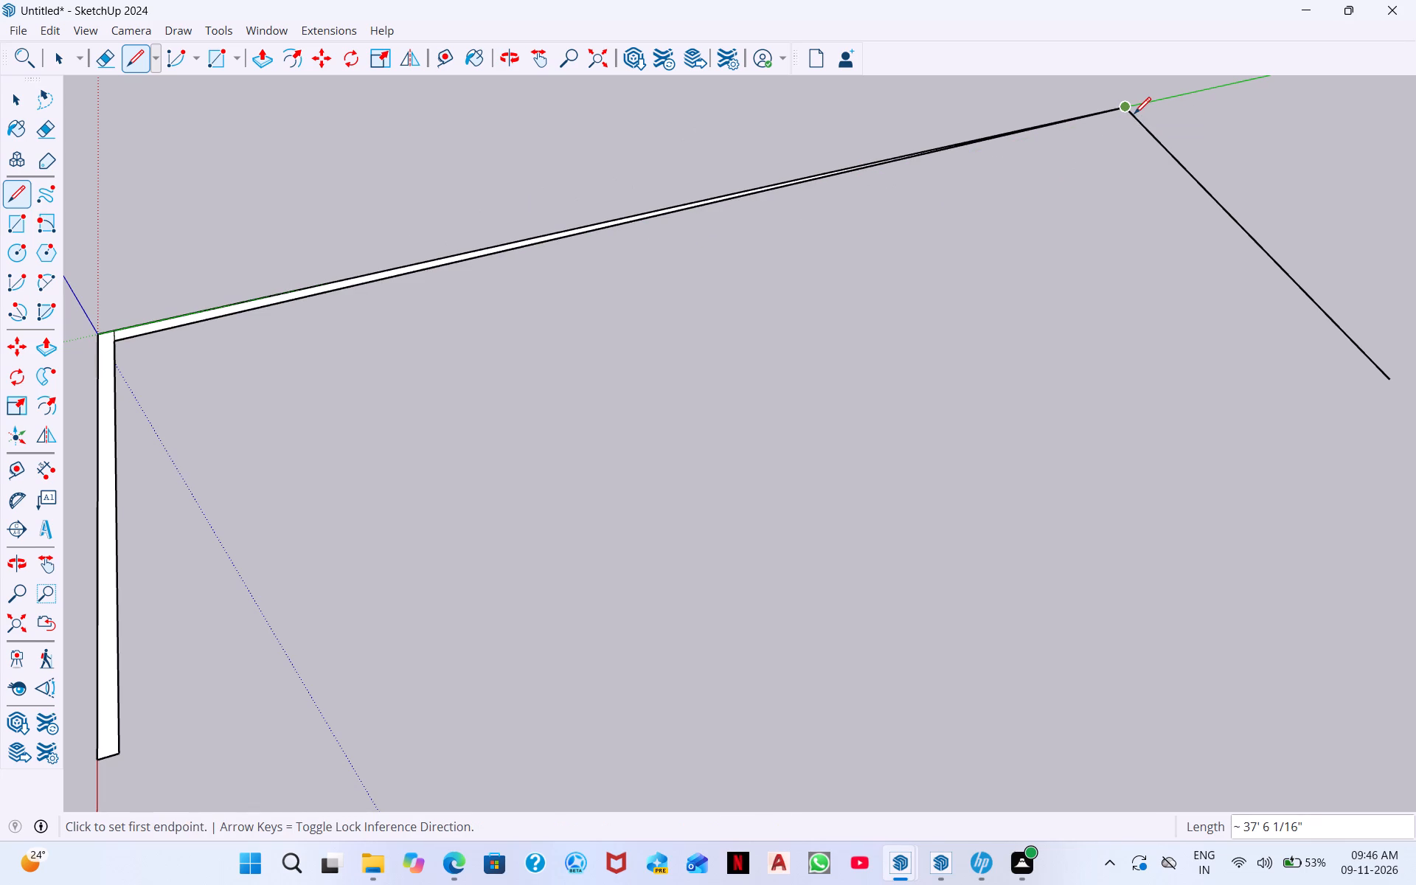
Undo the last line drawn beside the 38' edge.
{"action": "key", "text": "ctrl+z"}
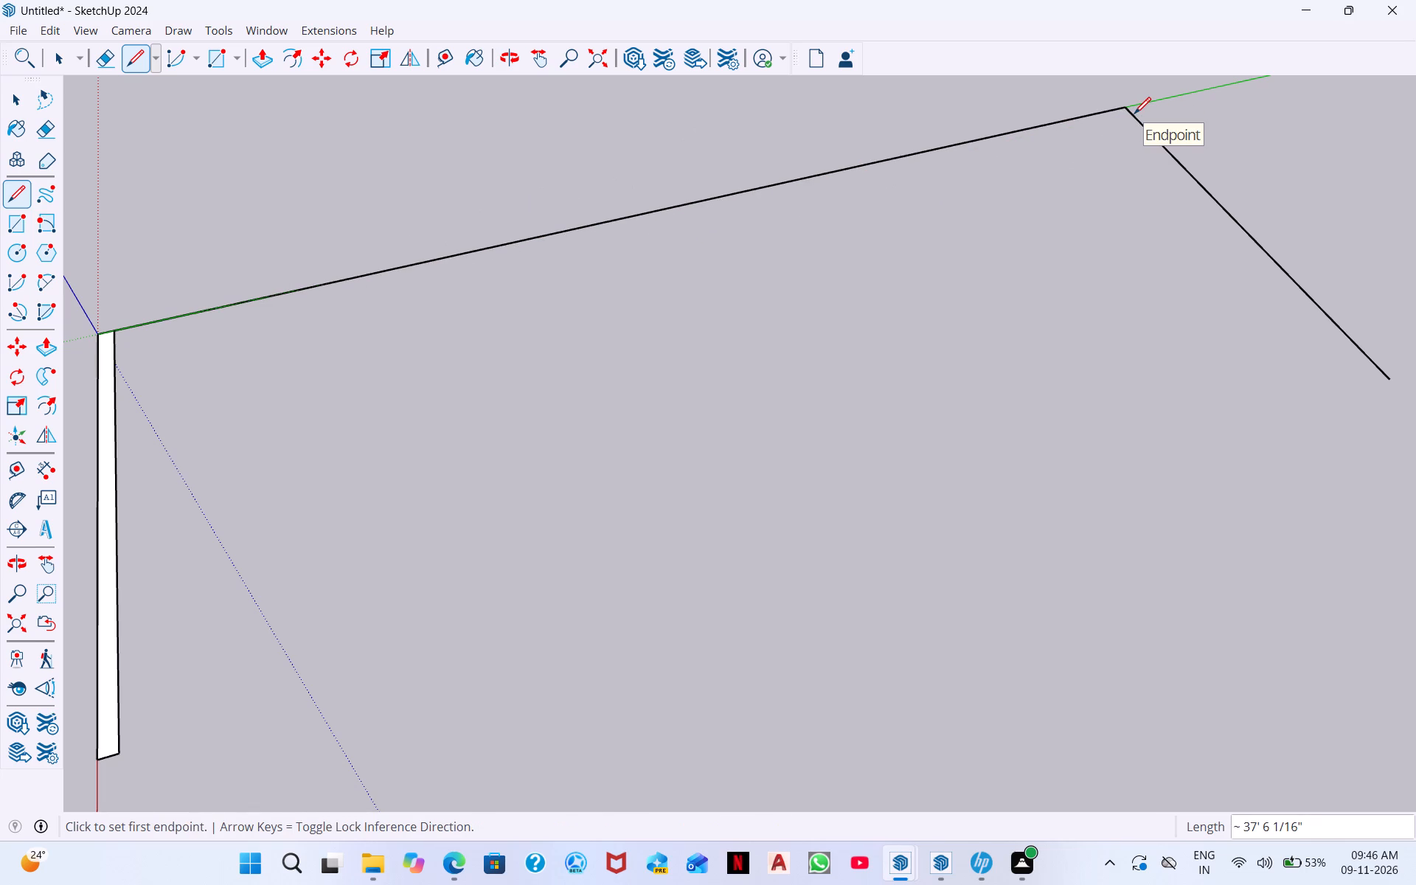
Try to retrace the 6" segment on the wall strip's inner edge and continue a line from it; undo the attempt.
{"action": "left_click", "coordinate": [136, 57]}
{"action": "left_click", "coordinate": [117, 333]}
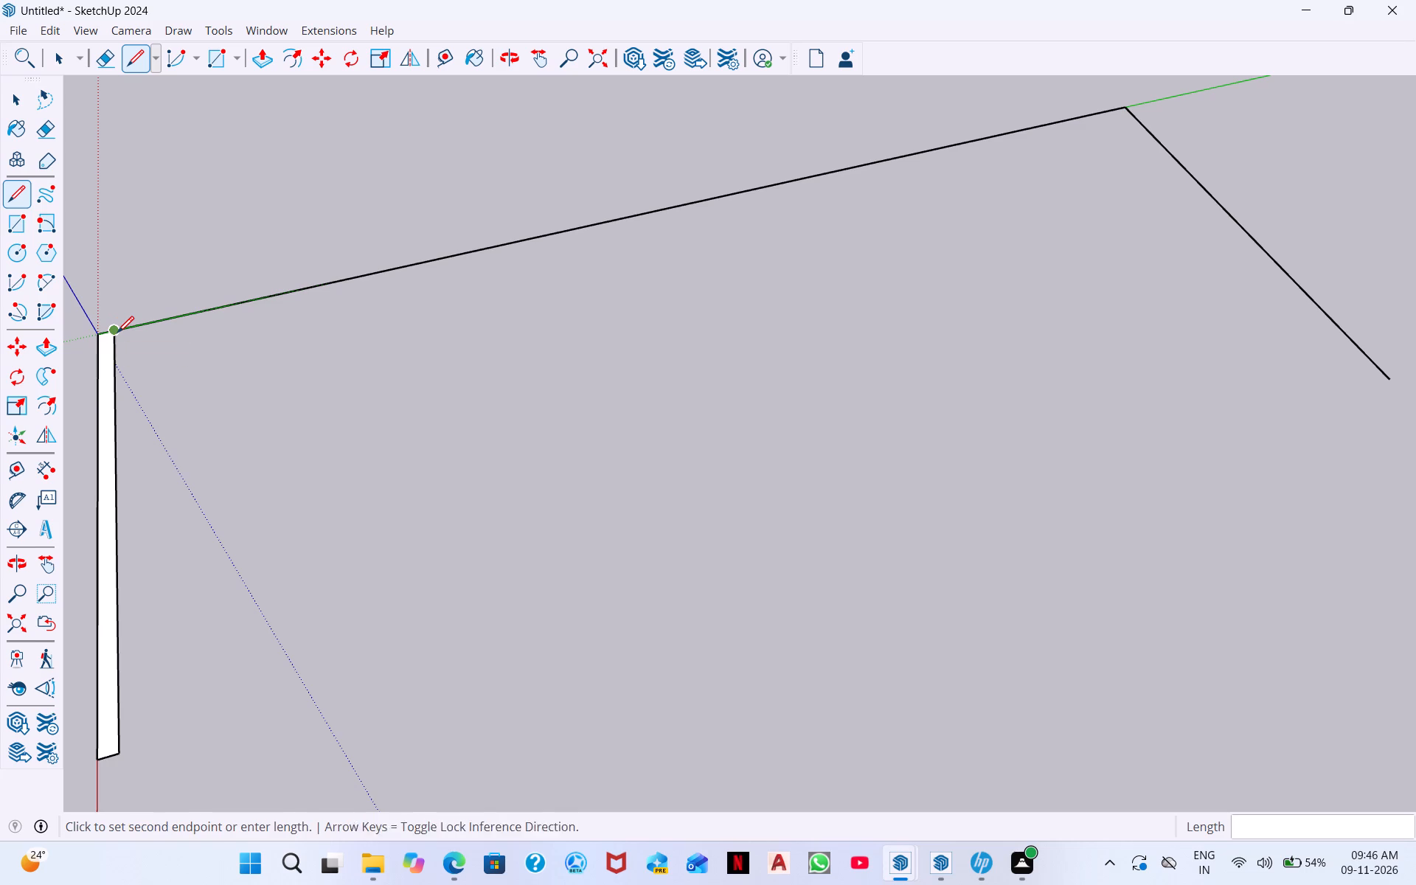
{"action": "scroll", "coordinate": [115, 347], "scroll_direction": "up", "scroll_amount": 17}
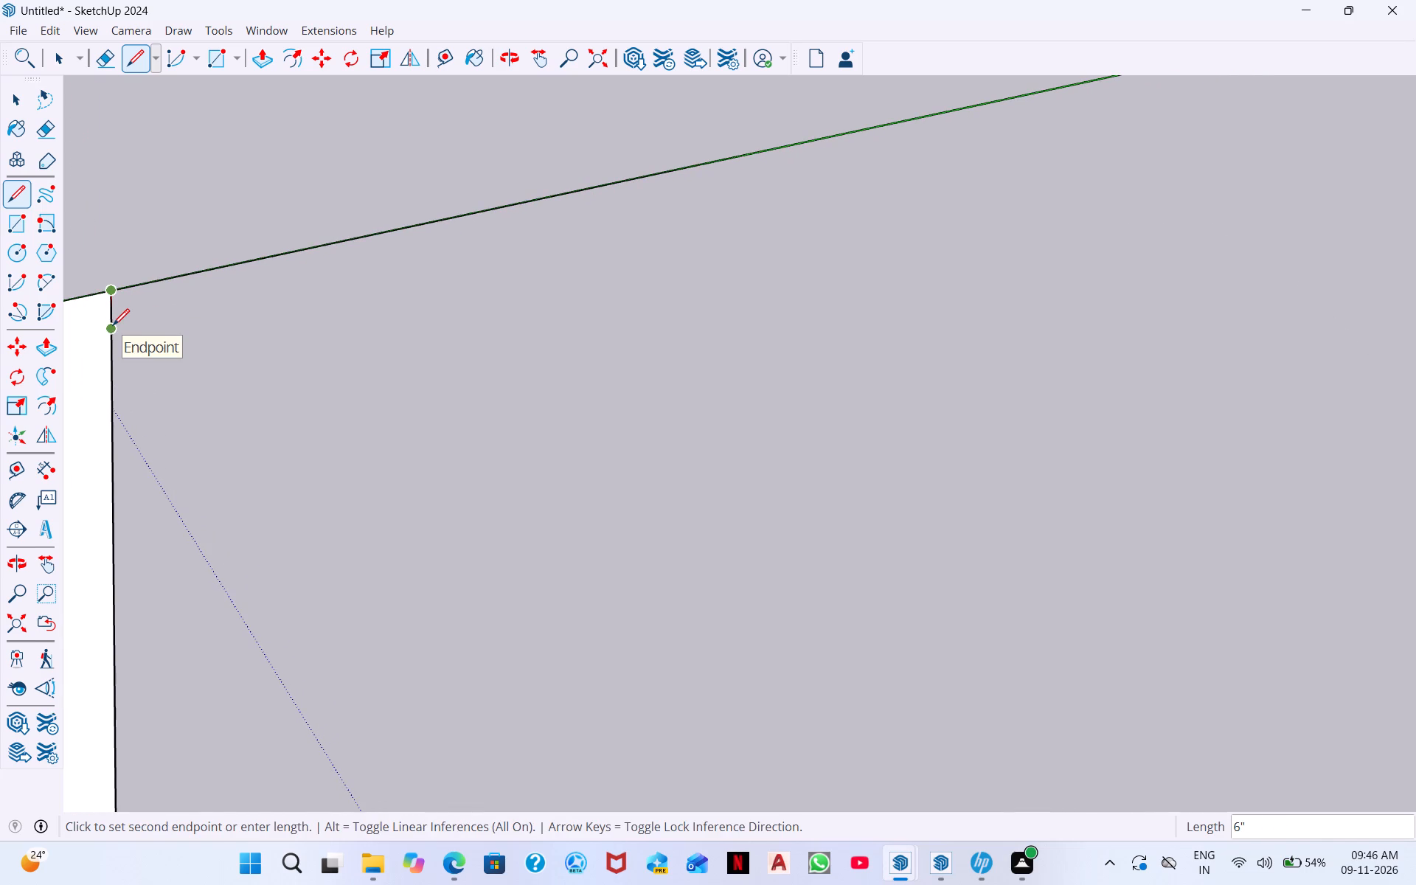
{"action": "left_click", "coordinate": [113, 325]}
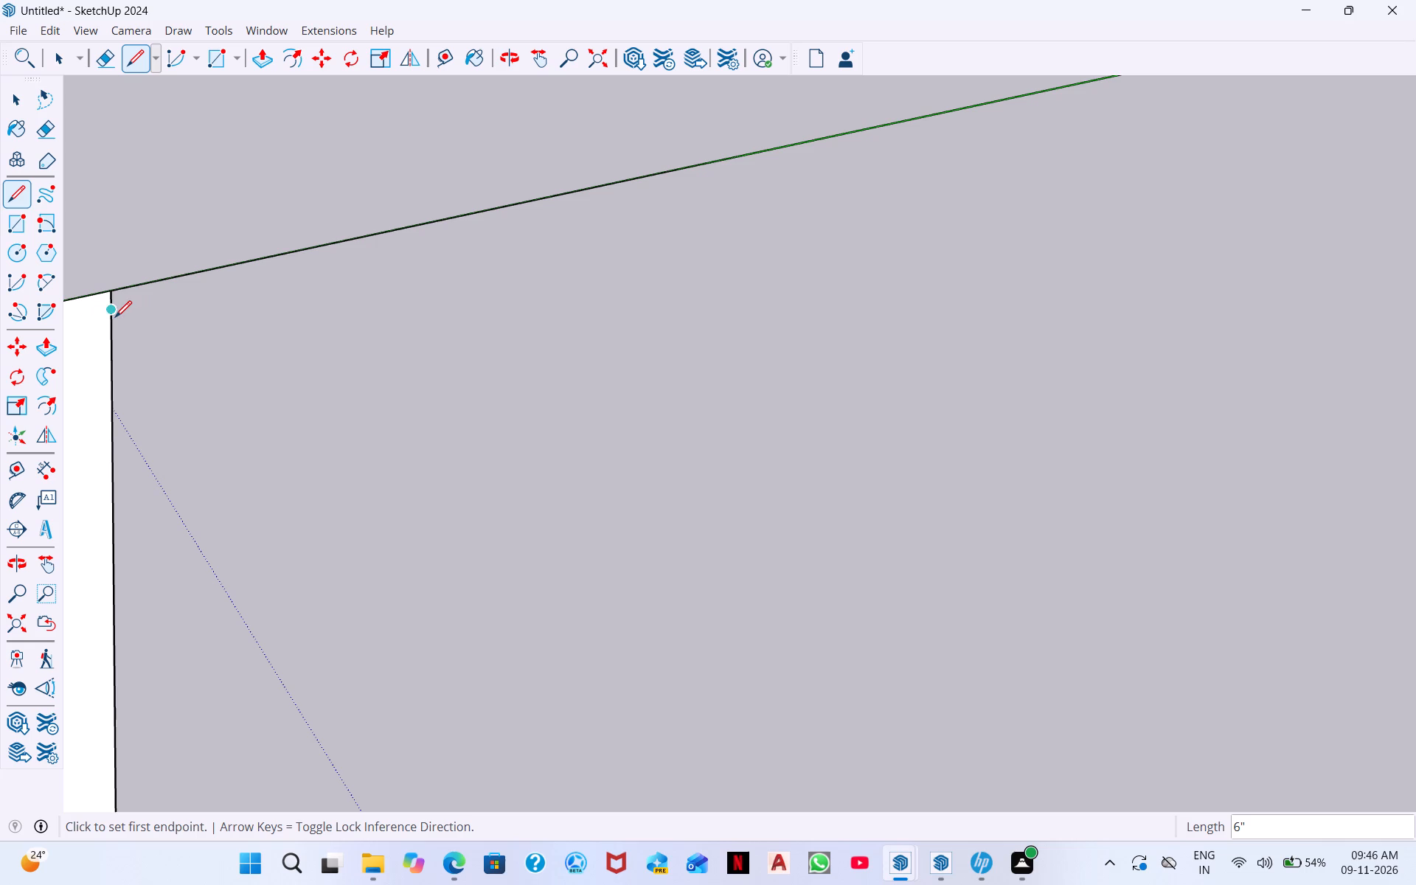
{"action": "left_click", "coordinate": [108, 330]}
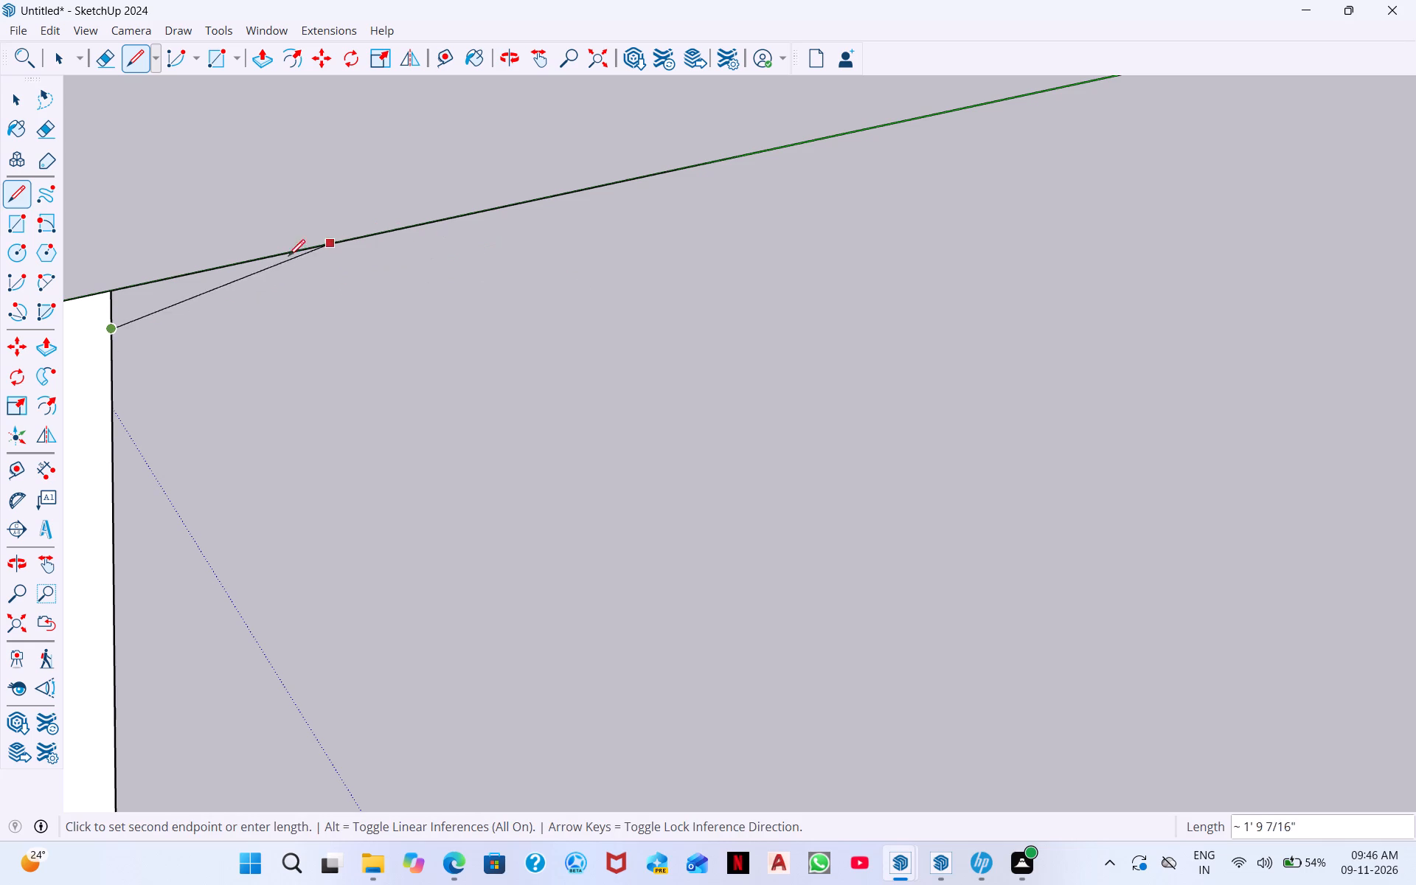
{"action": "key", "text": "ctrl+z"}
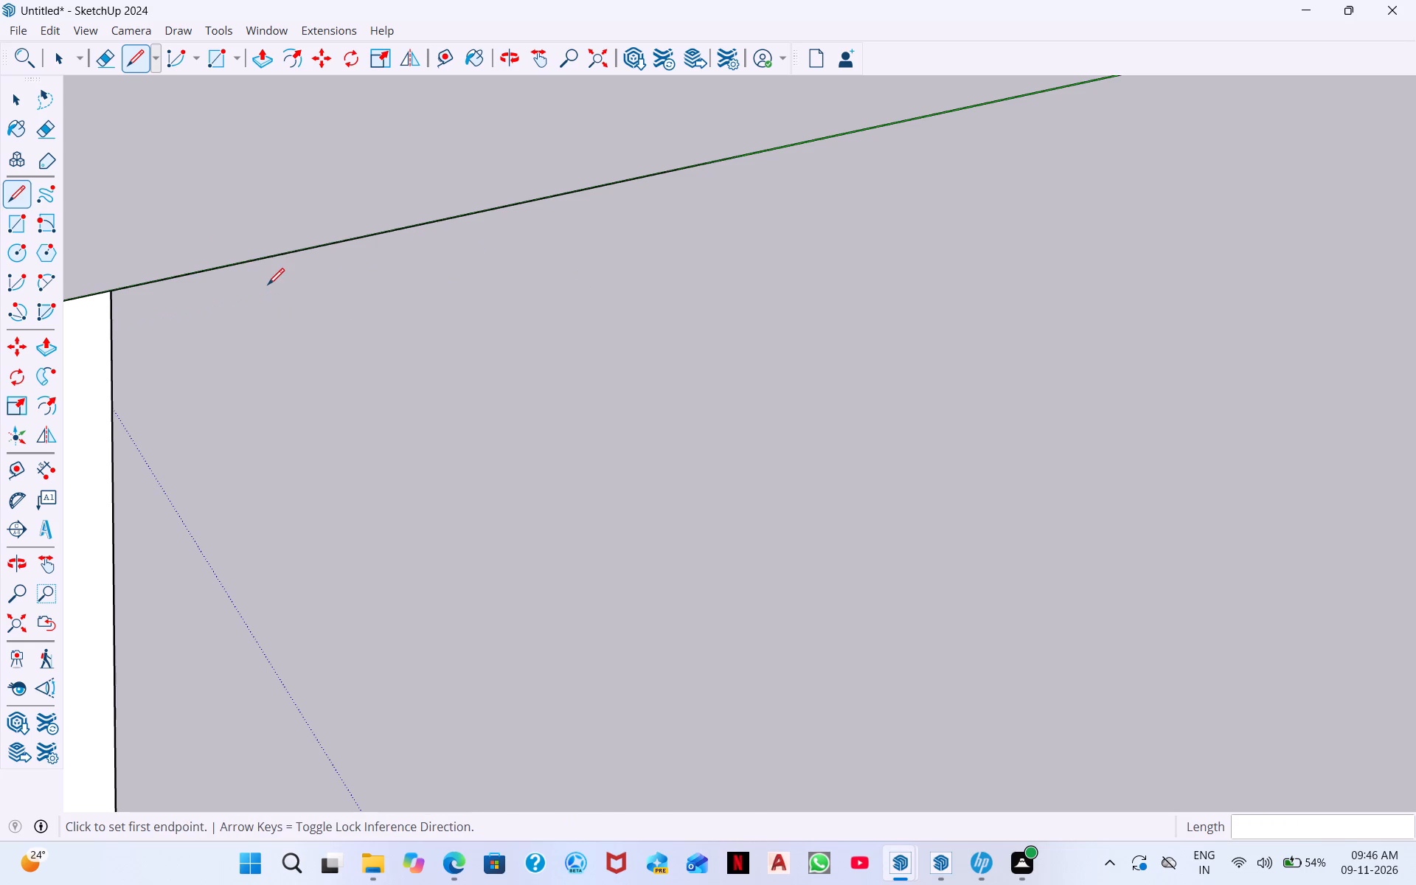
Draw a 6" line along the wall strip's inner edge from its corner on the 38' edge.
{"action": "left_click", "coordinate": [113, 291]}
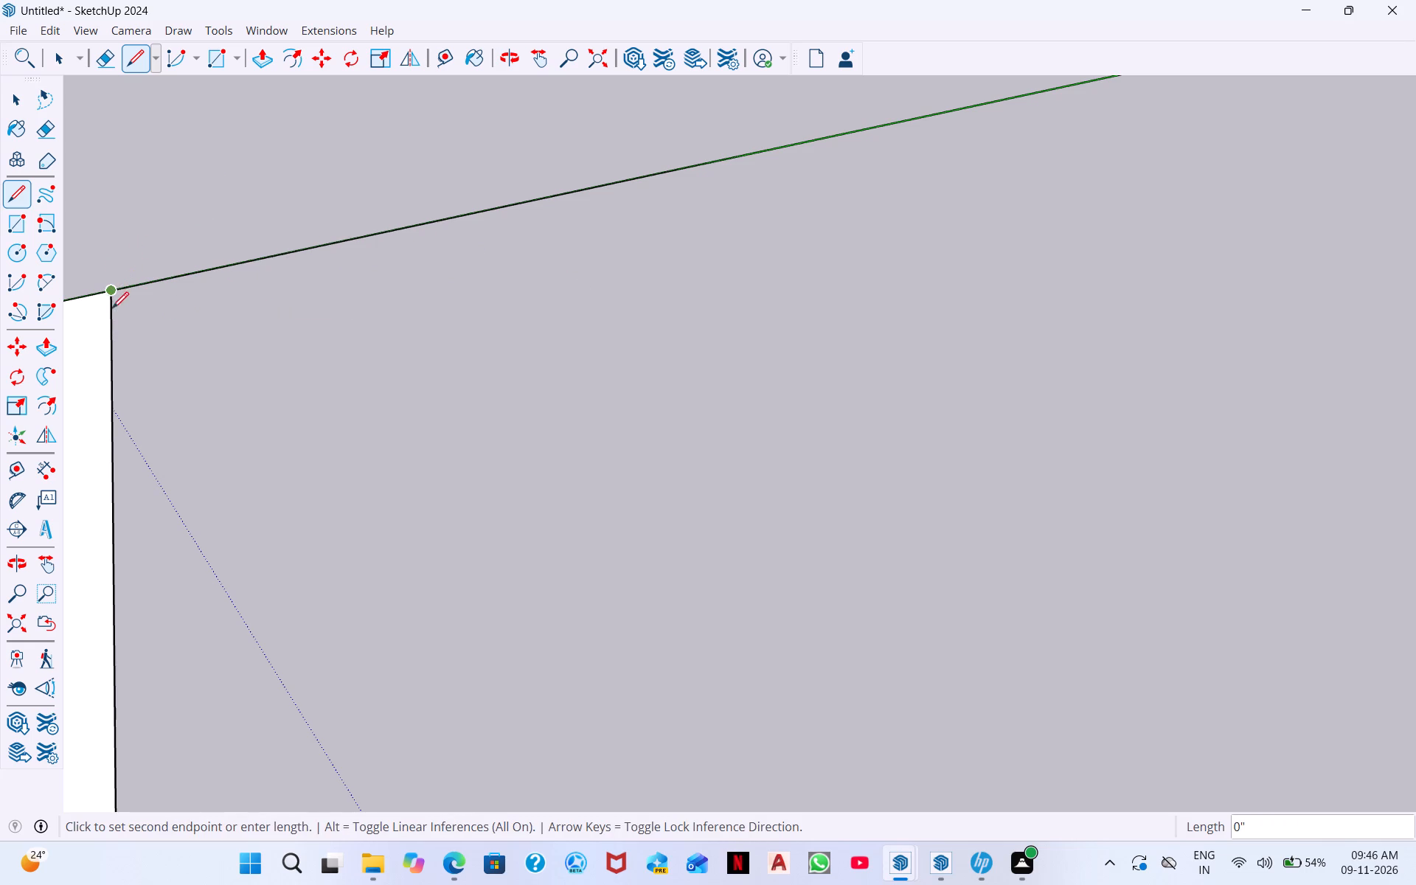
{"action": "key", "text": "6"}
{"action": "key", "text": "shift+quotedbl"}
{"action": "key", "text": "Return"}
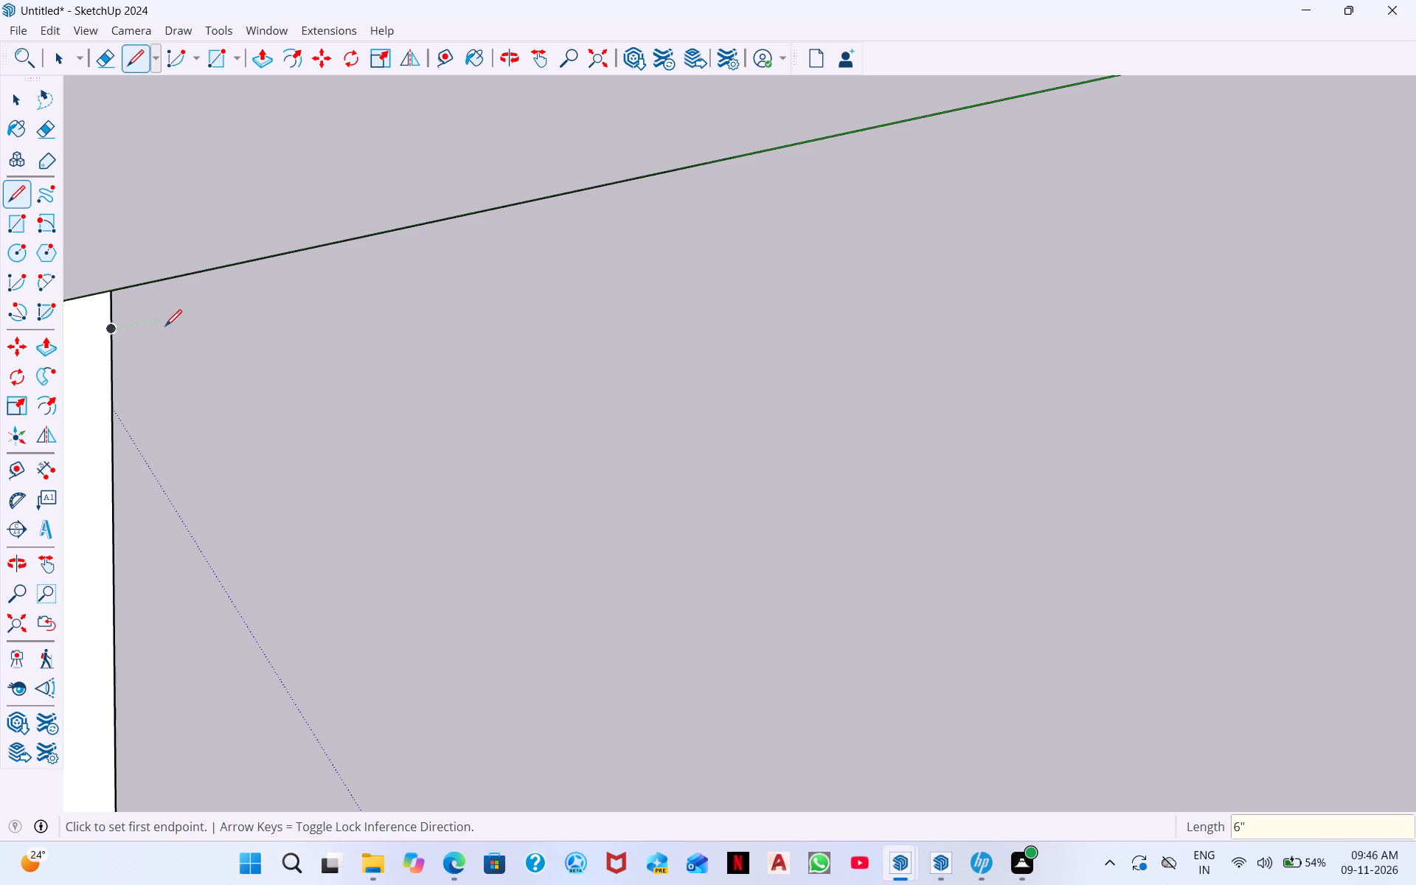
Draw a 37'6" inner wall line from the 6" mark, parallel to the 38' edge, ending on the far side edge.
{"action": "scroll", "coordinate": [566, 311], "scroll_direction": "down", "scroll_amount": 9}
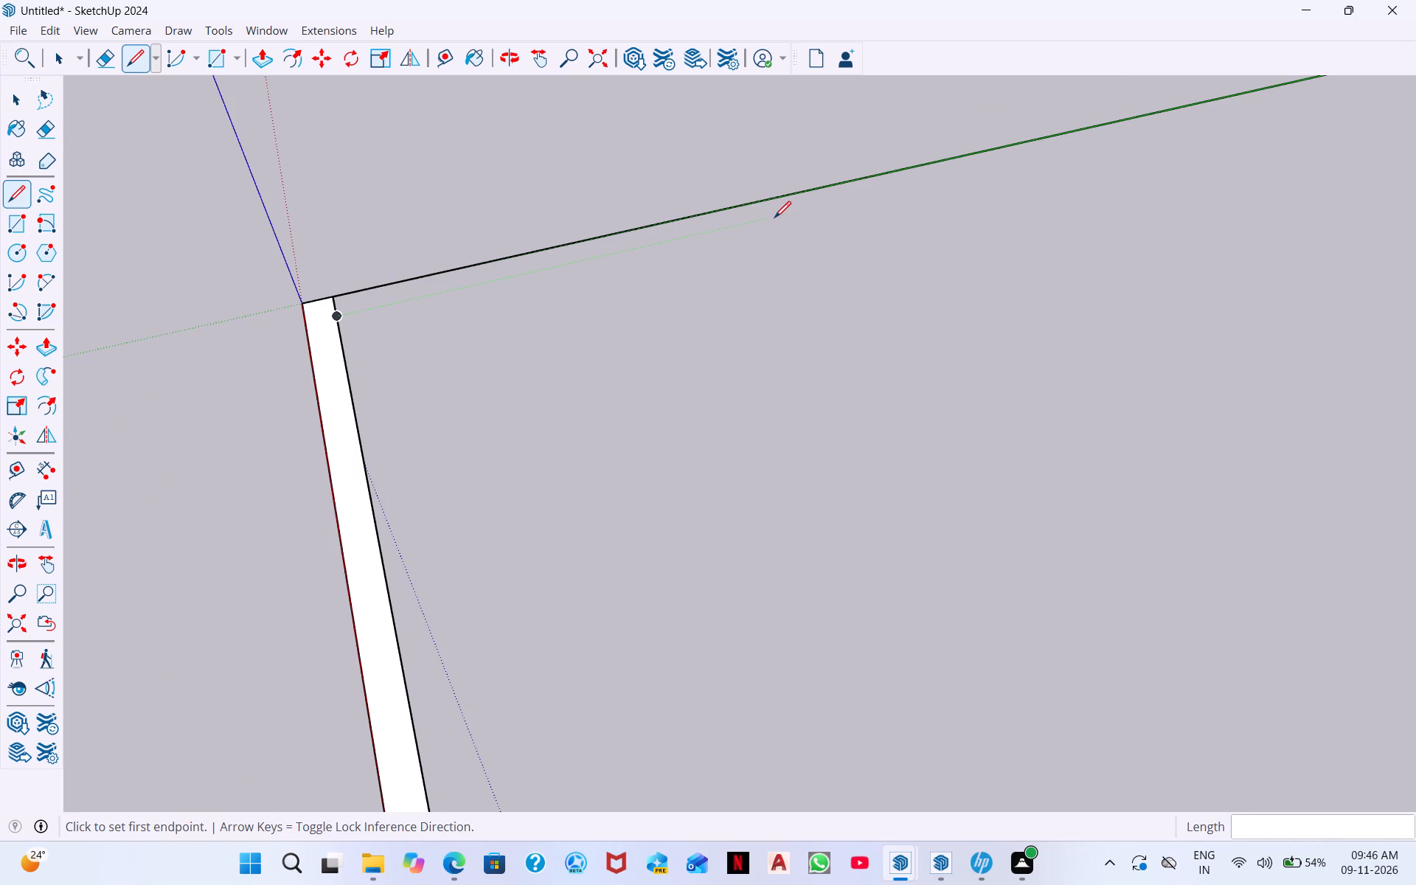
{"action": "middle_click_drag", "start_coordinate": [826, 212], "coordinate": [772, 354]}
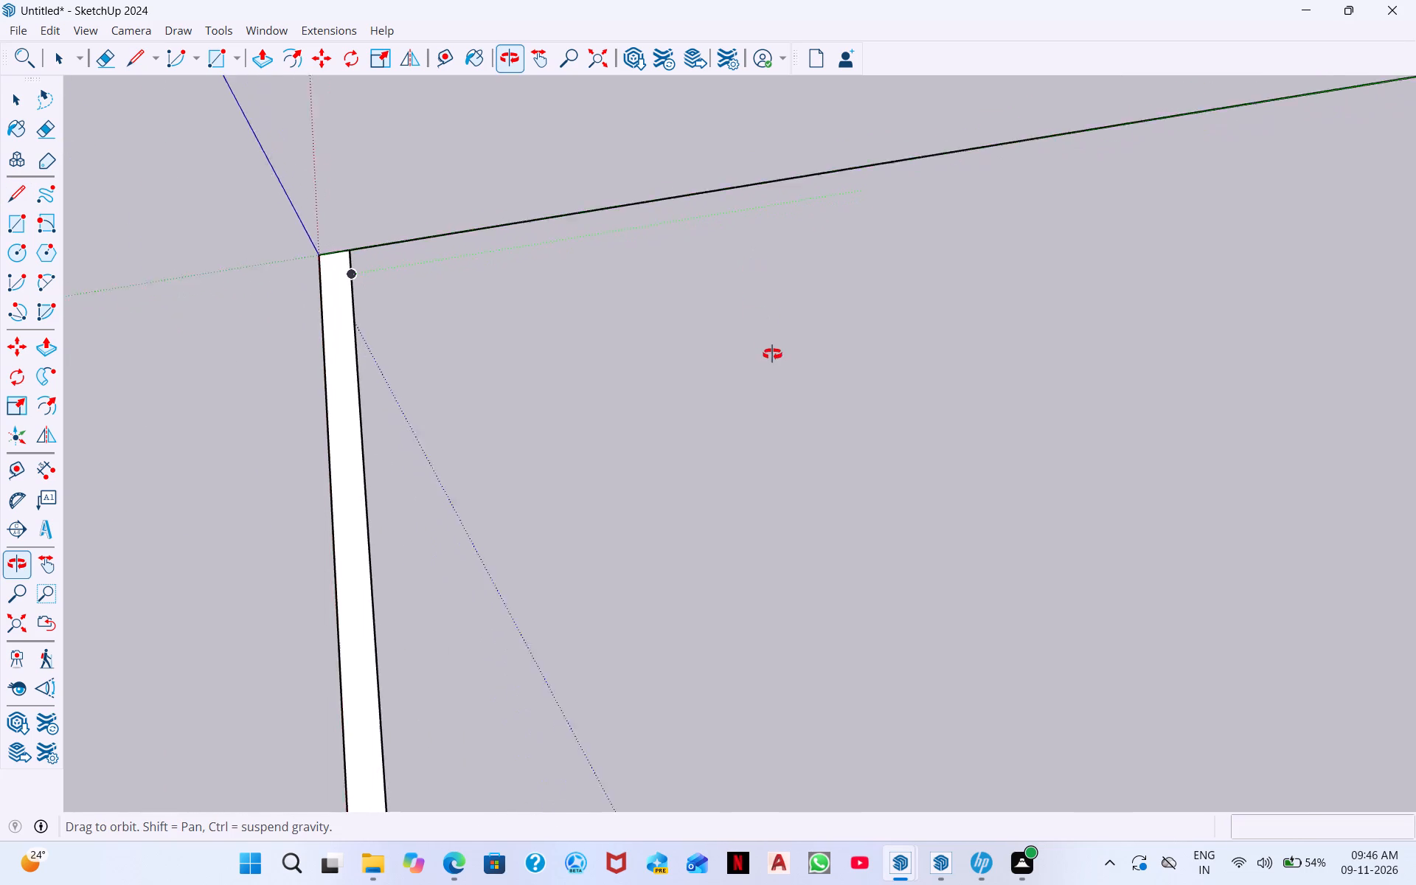
{"action": "middle_click_drag", "start_coordinate": [772, 354], "coordinate": [797, 314]}
{"action": "middle_click_drag", "start_coordinate": [846, 238], "coordinate": [929, 67]}
{"action": "middle_click_drag", "start_coordinate": [899, 210], "coordinate": [1002, 166]}
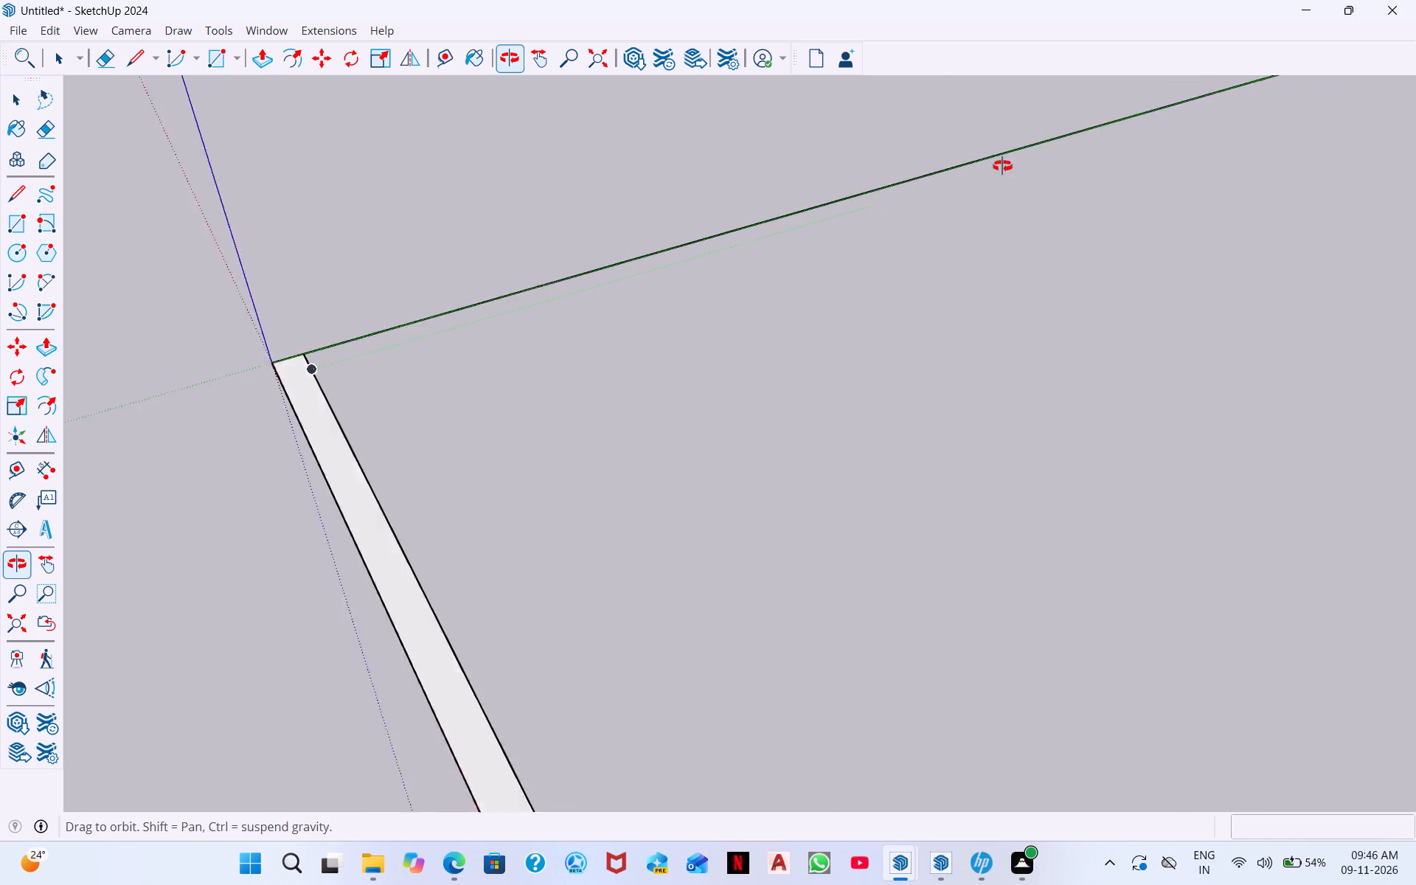
{"action": "middle_click_drag", "start_coordinate": [1002, 166], "coordinate": [1030, 141]}
{"action": "middle_click_drag", "start_coordinate": [982, 139], "coordinate": [986, 197]}
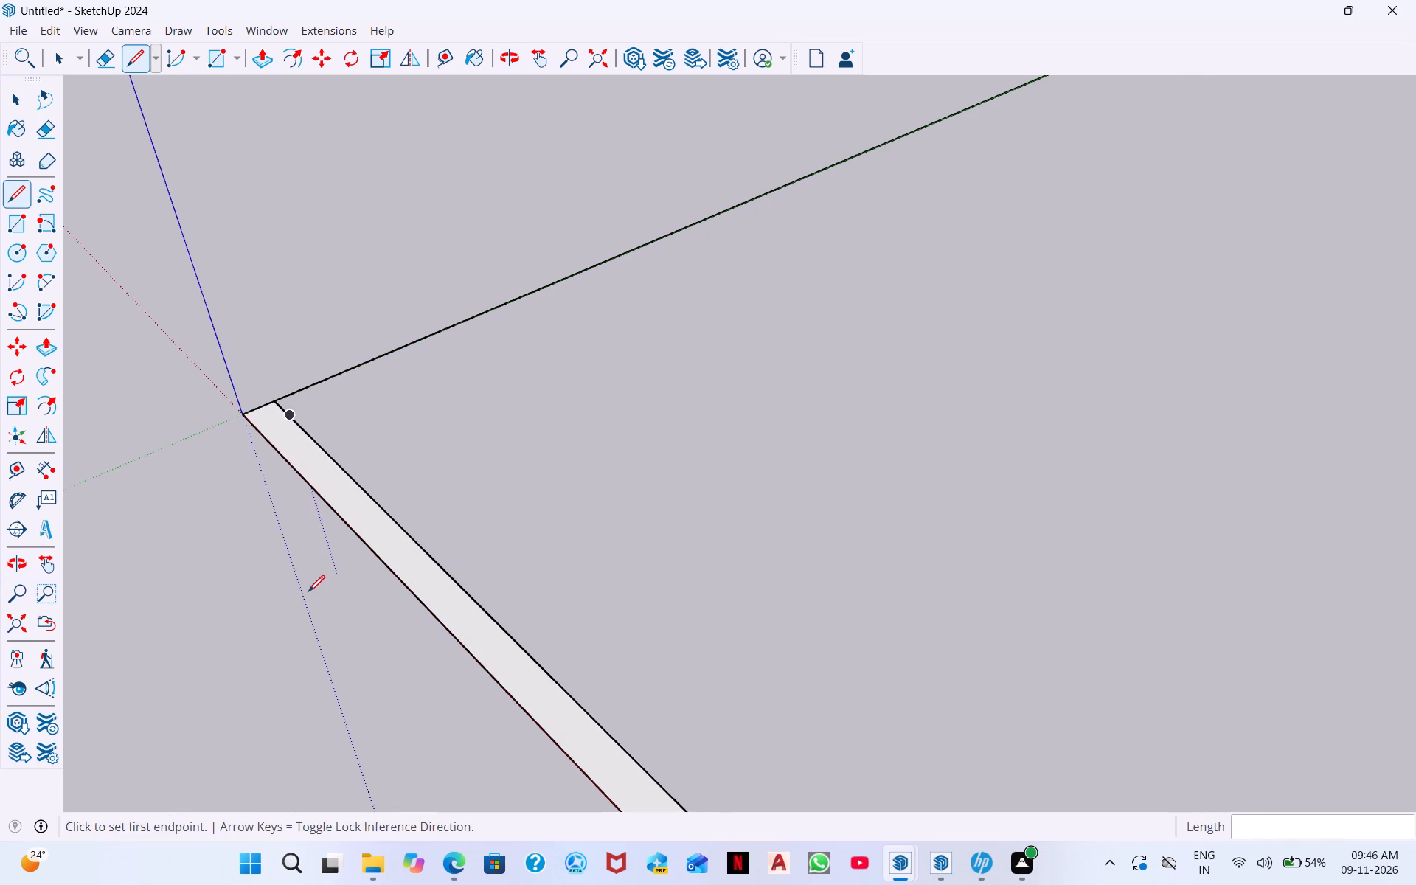
{"action": "middle_click_drag", "start_coordinate": [7, 562], "coordinate": [676, 380]}
{"action": "middle_click_drag", "start_coordinate": [560, 366], "coordinate": [877, 277]}
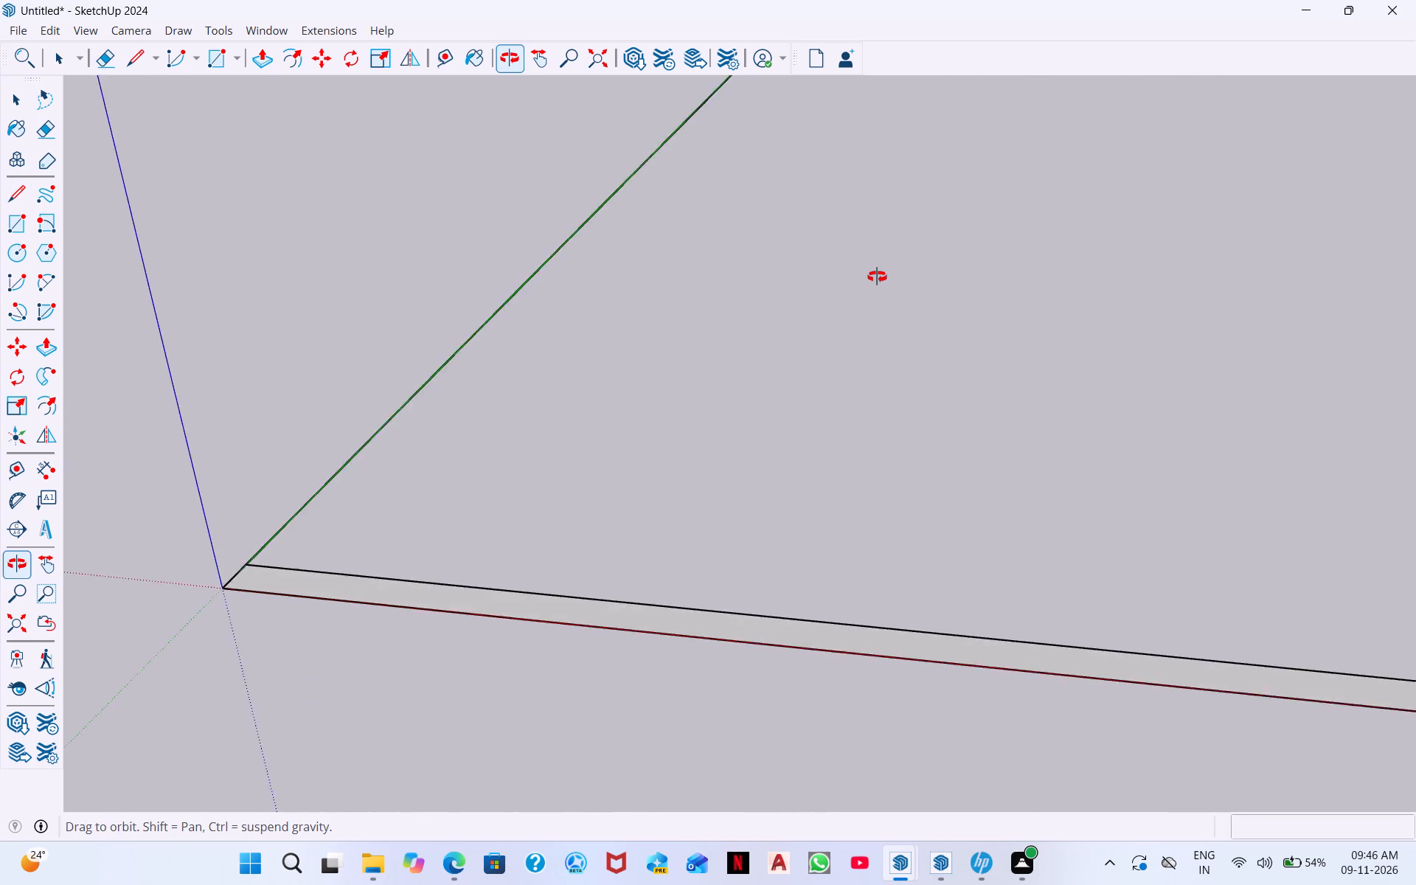
{"action": "middle_click_drag", "start_coordinate": [877, 277], "coordinate": [985, 125]}
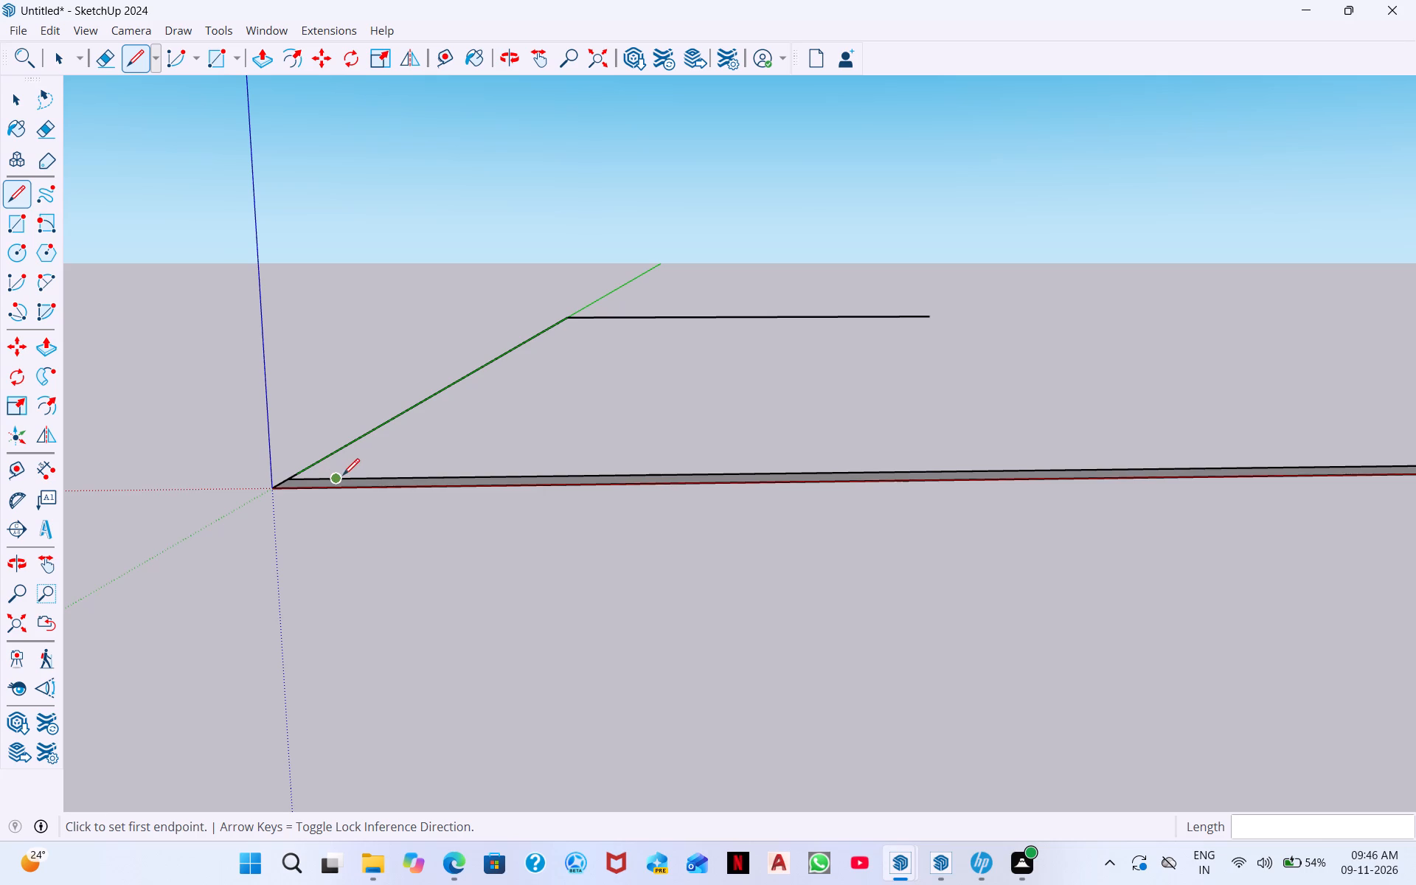
{"action": "middle_click_drag", "start_coordinate": [746, 448], "coordinate": [678, 404]}
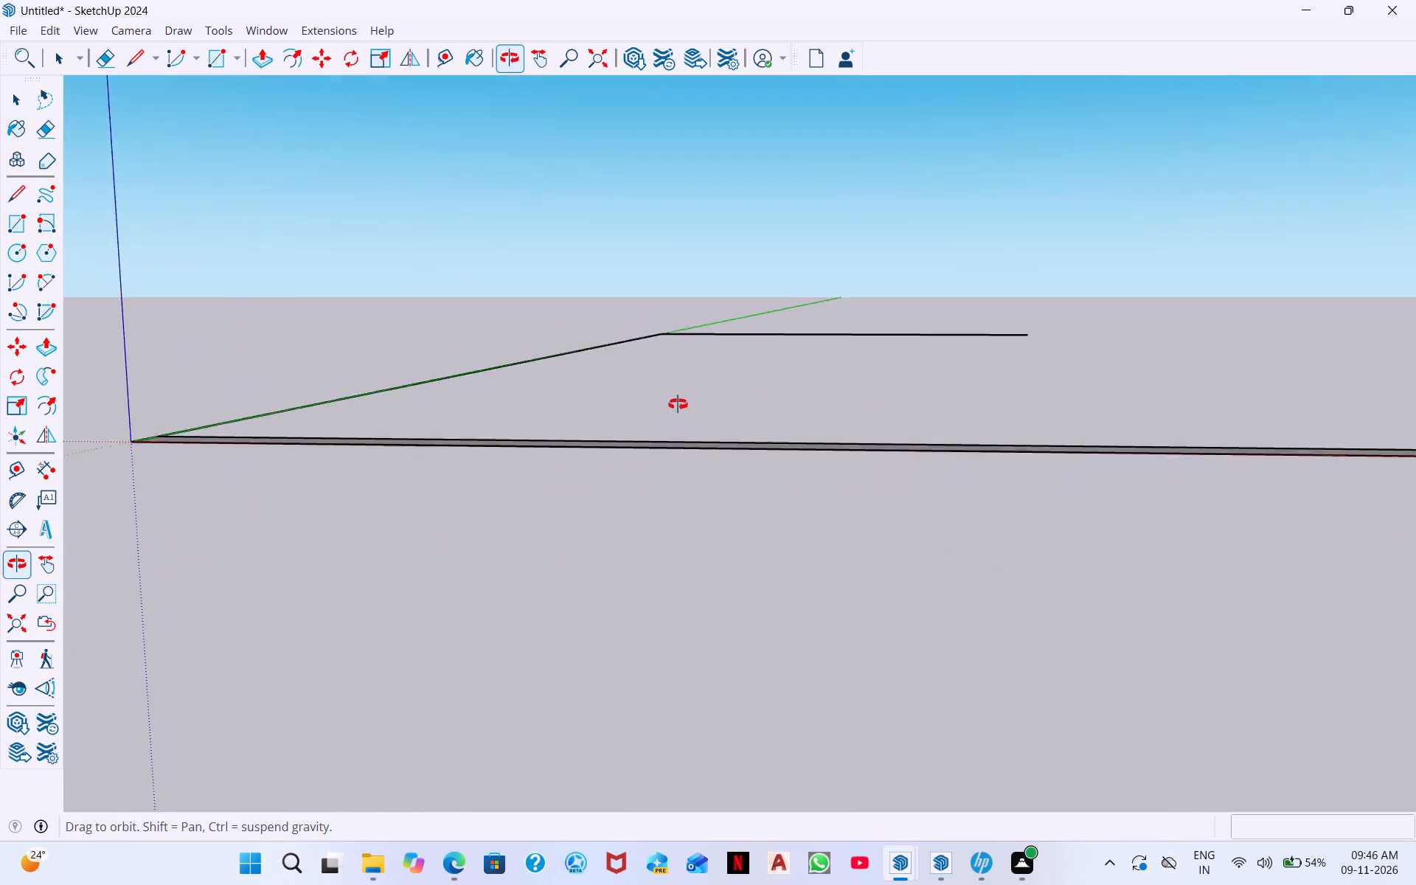
{"action": "middle_click_drag", "start_coordinate": [678, 404], "coordinate": [265, 421]}
{"action": "scroll", "coordinate": [681, 310], "scroll_direction": "down", "scroll_amount": 9}
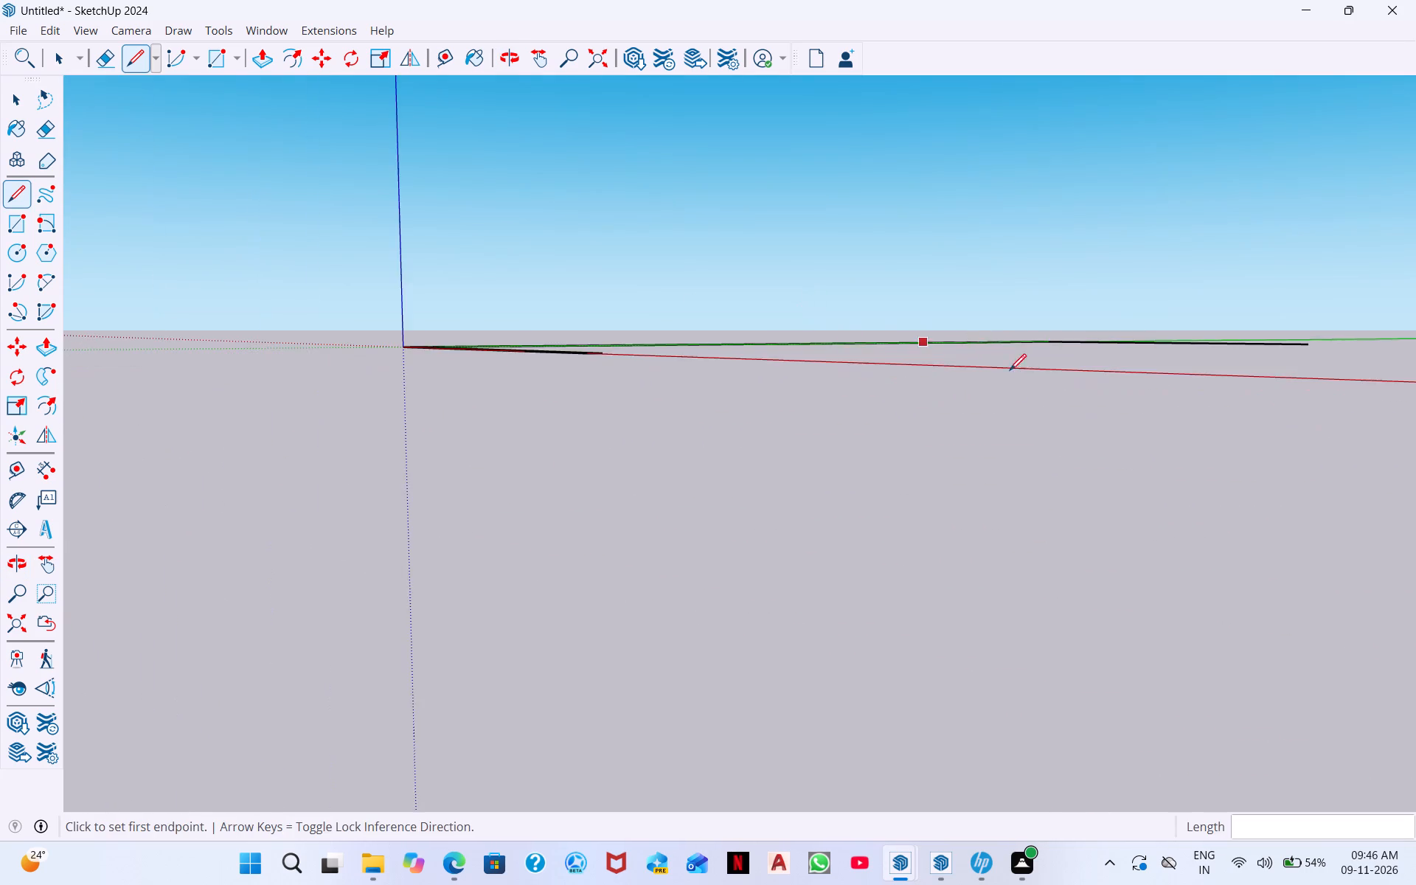
{"action": "middle_click_drag", "start_coordinate": [1010, 380], "coordinate": [665, 513]}
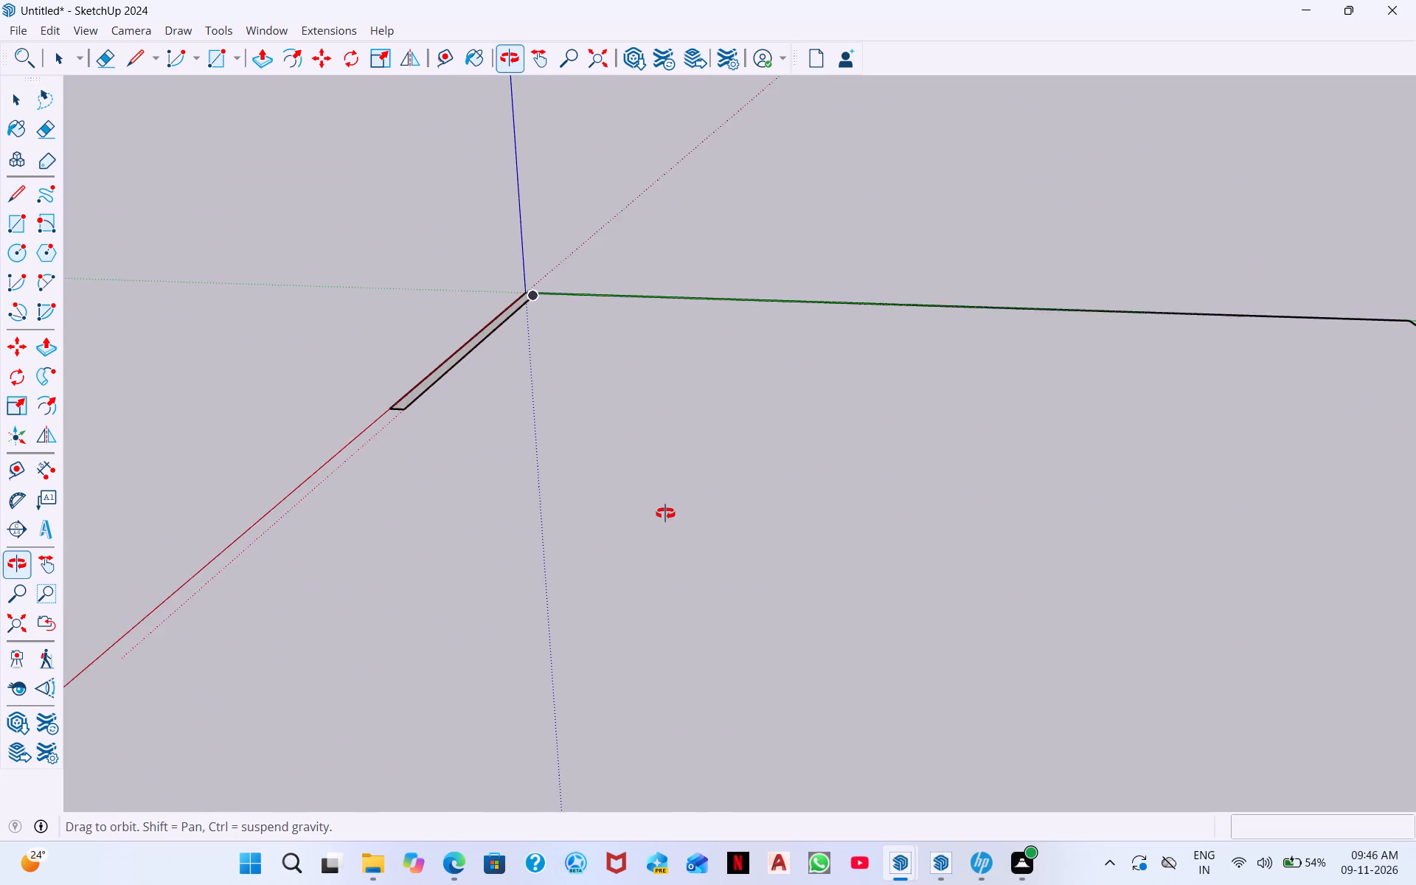
{"action": "middle_click_drag", "start_coordinate": [665, 513], "coordinate": [661, 525]}
{"action": "scroll", "coordinate": [551, 286], "scroll_direction": "up", "scroll_amount": 12}
{"action": "scroll", "coordinate": [539, 311], "scroll_direction": "down", "scroll_amount": 4}
{"action": "left_click", "coordinate": [592, 63]}
{"action": "scroll", "coordinate": [334, 287], "scroll_direction": "up", "scroll_amount": 2}
{"action": "middle_click_drag", "start_coordinate": [339, 311], "coordinate": [339, 376]}
{"action": "middle_click_drag", "start_coordinate": [339, 394], "coordinate": [338, 407]}
{"action": "middle_click_drag", "start_coordinate": [359, 367], "coordinate": [358, 396]}
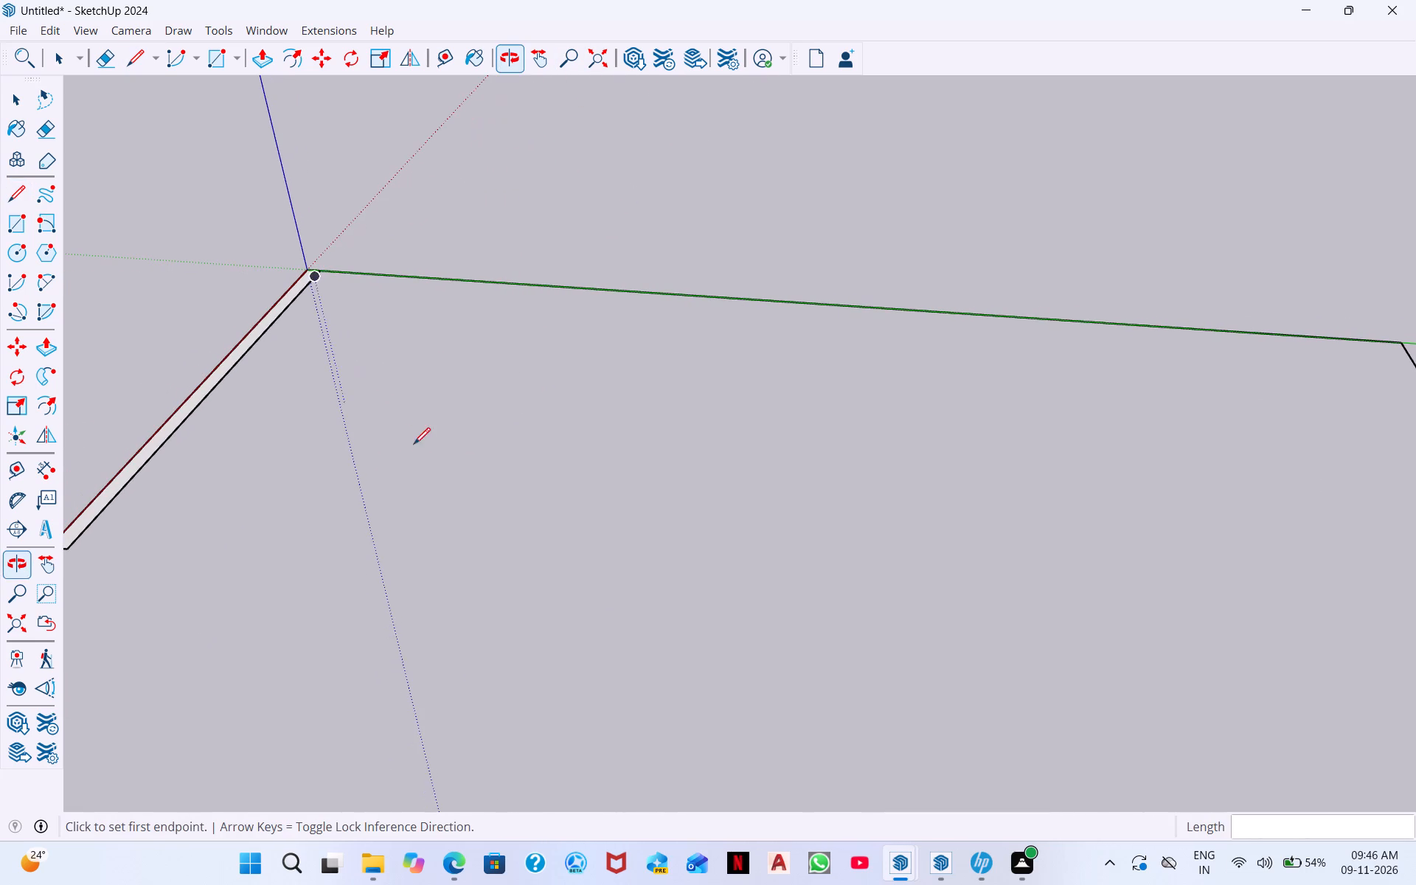
{"action": "left_click", "coordinate": [588, 72]}
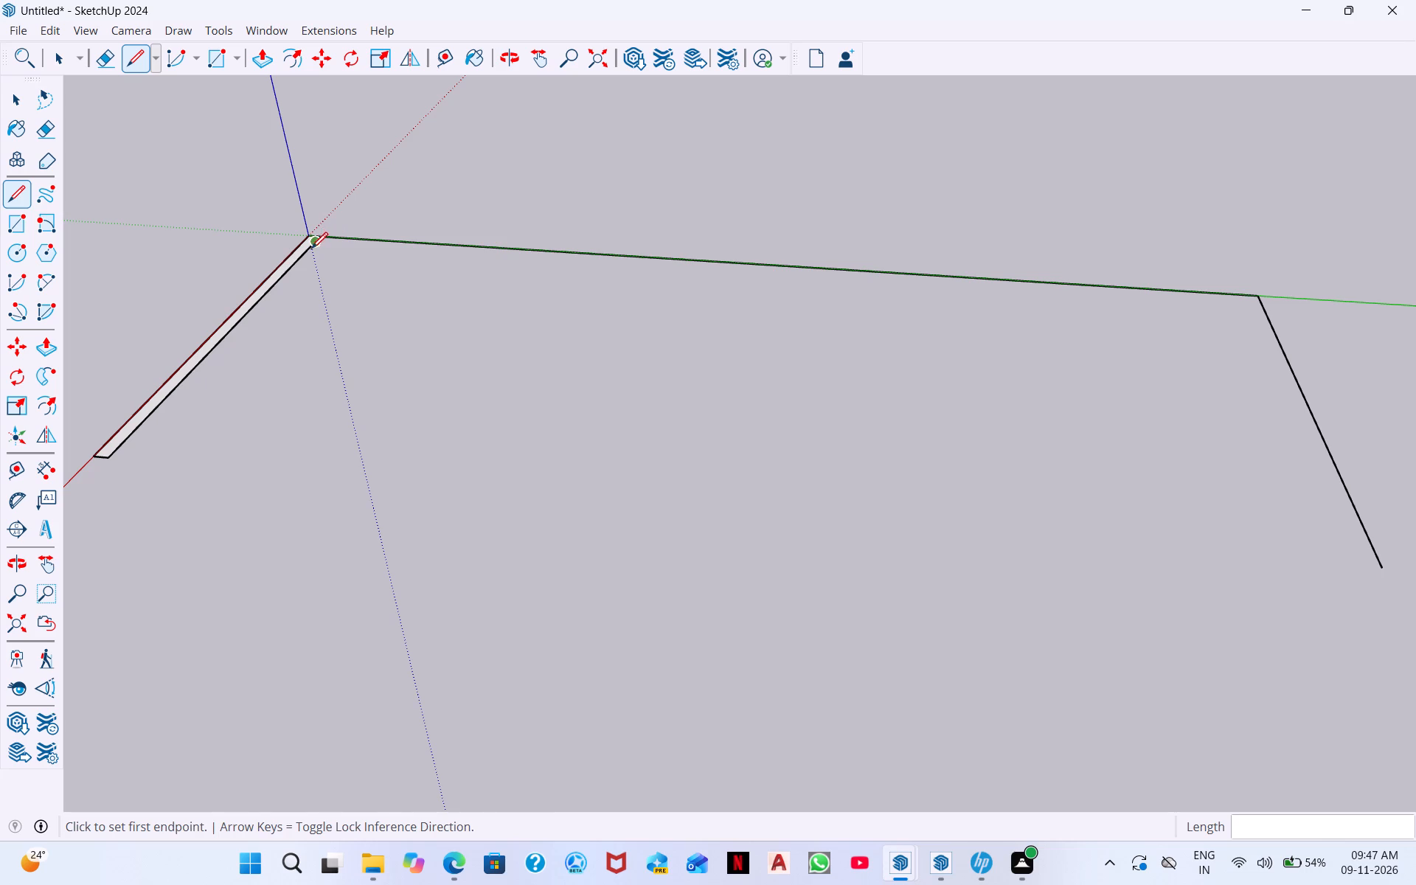
{"action": "left_click_drag", "start_coordinate": [314, 243], "coordinate": [324, 247]}
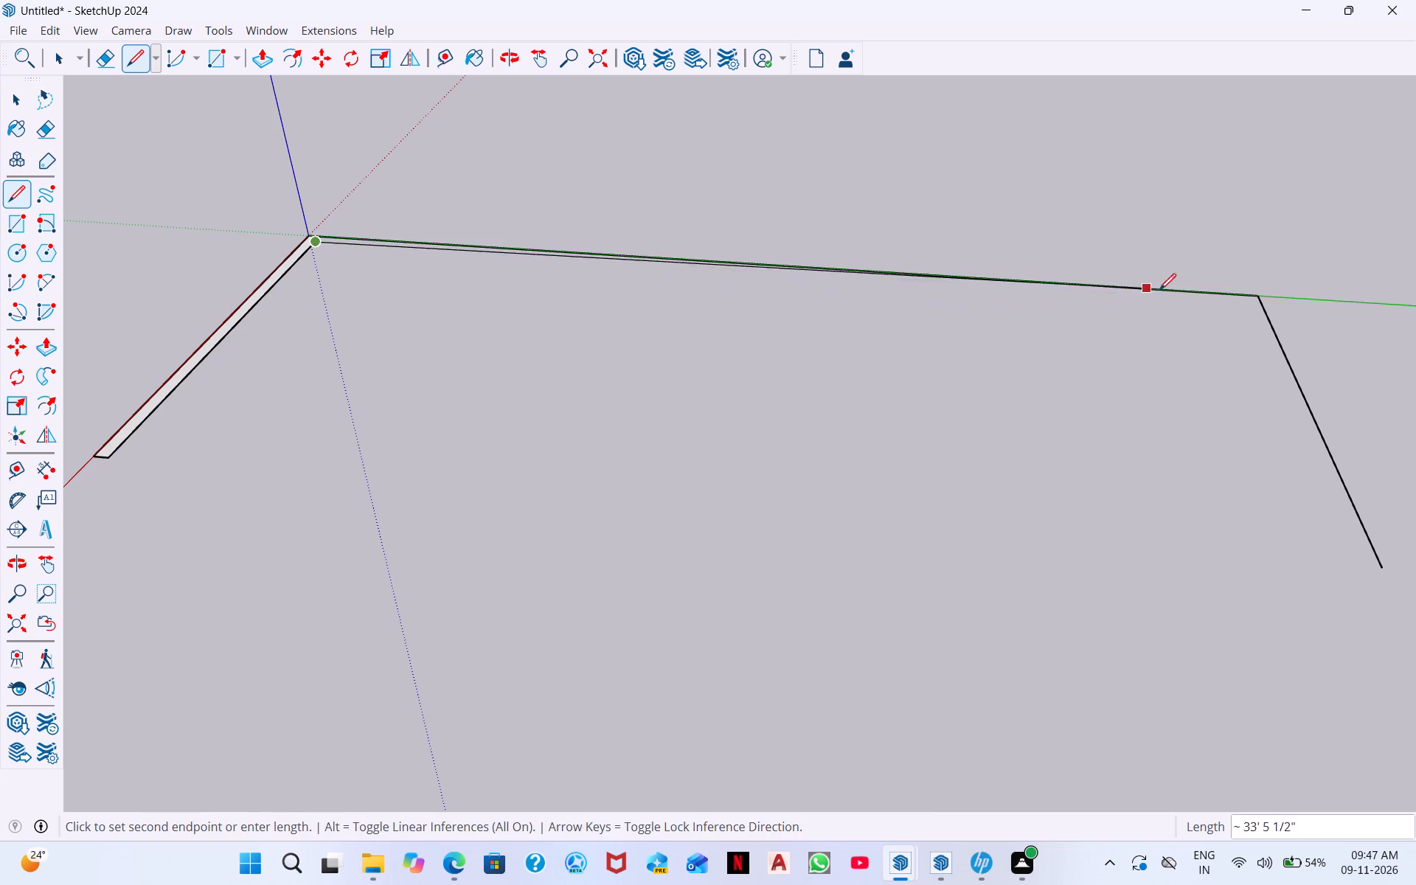
{"action": "left_click", "coordinate": [1263, 310]}
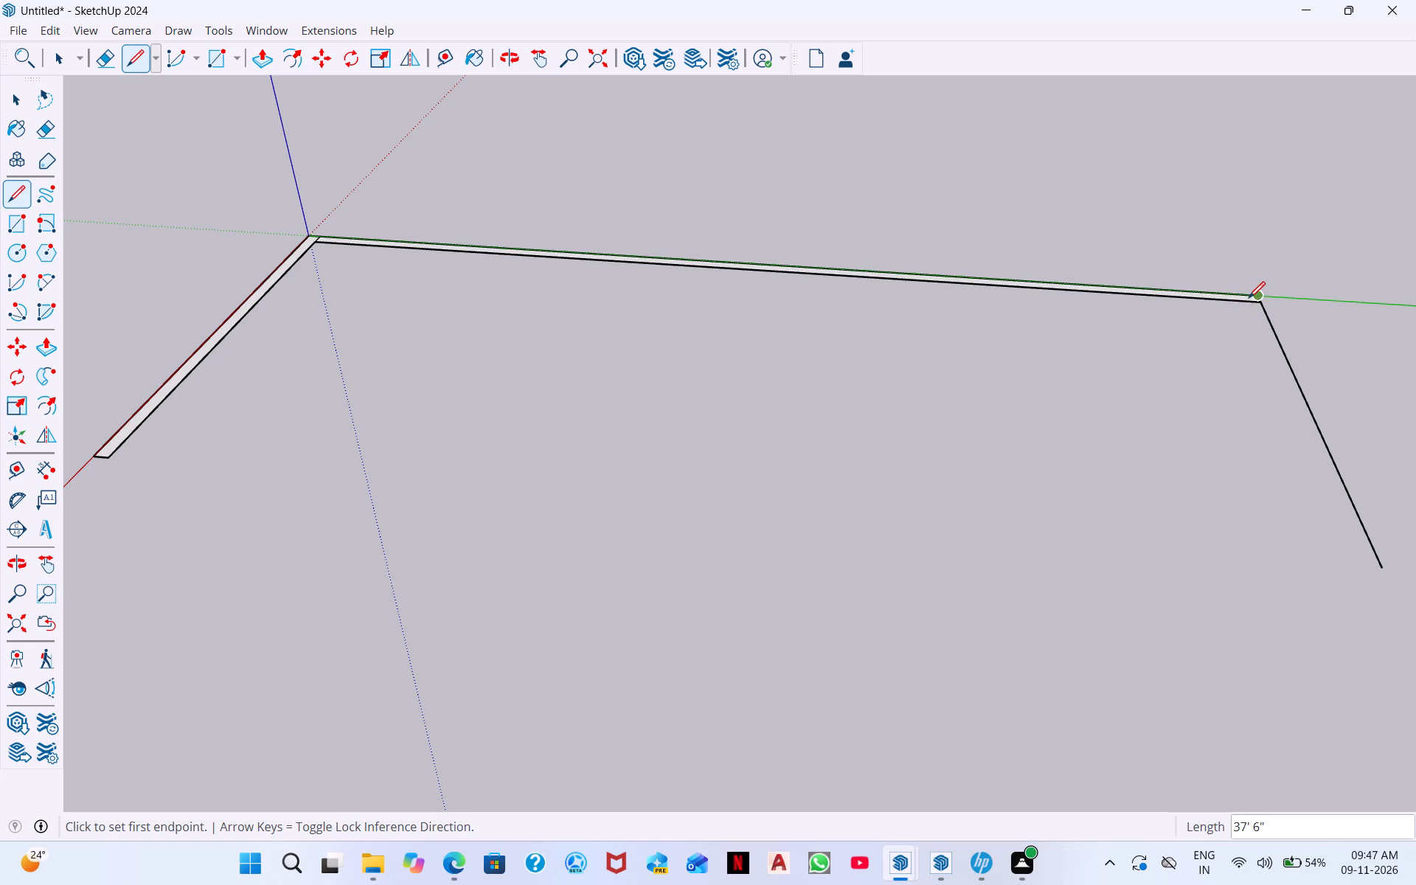
Draw a 6" line back along the new inner wall line from its end on the far side edge.
{"action": "scroll", "coordinate": [1246, 300], "scroll_direction": "up", "scroll_amount": 13}
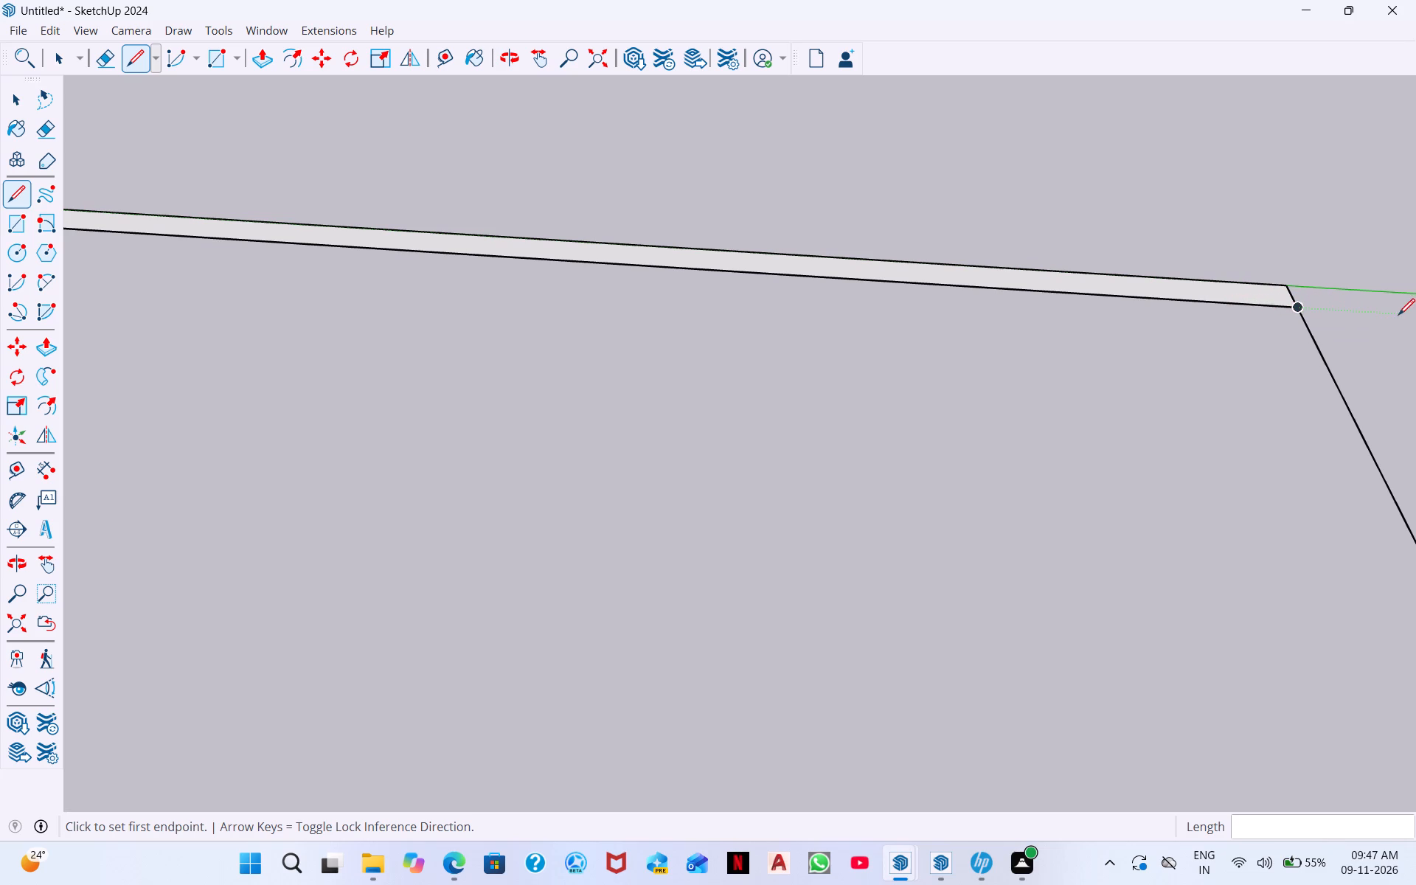
{"action": "left_click", "coordinate": [1298, 308]}
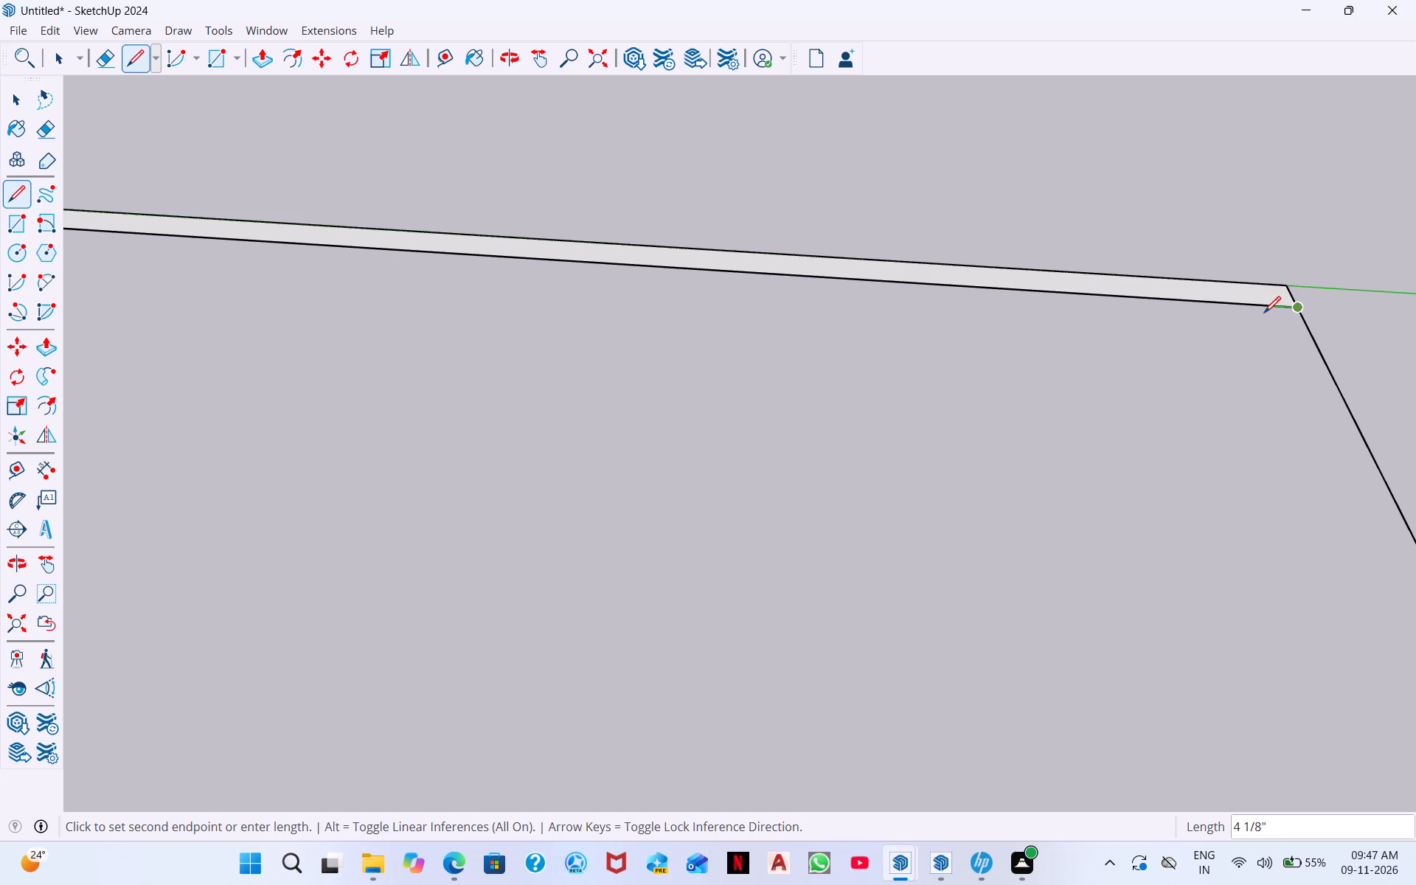
{"action": "type", "text": "6\""}
{"action": "key", "text": "Return"}
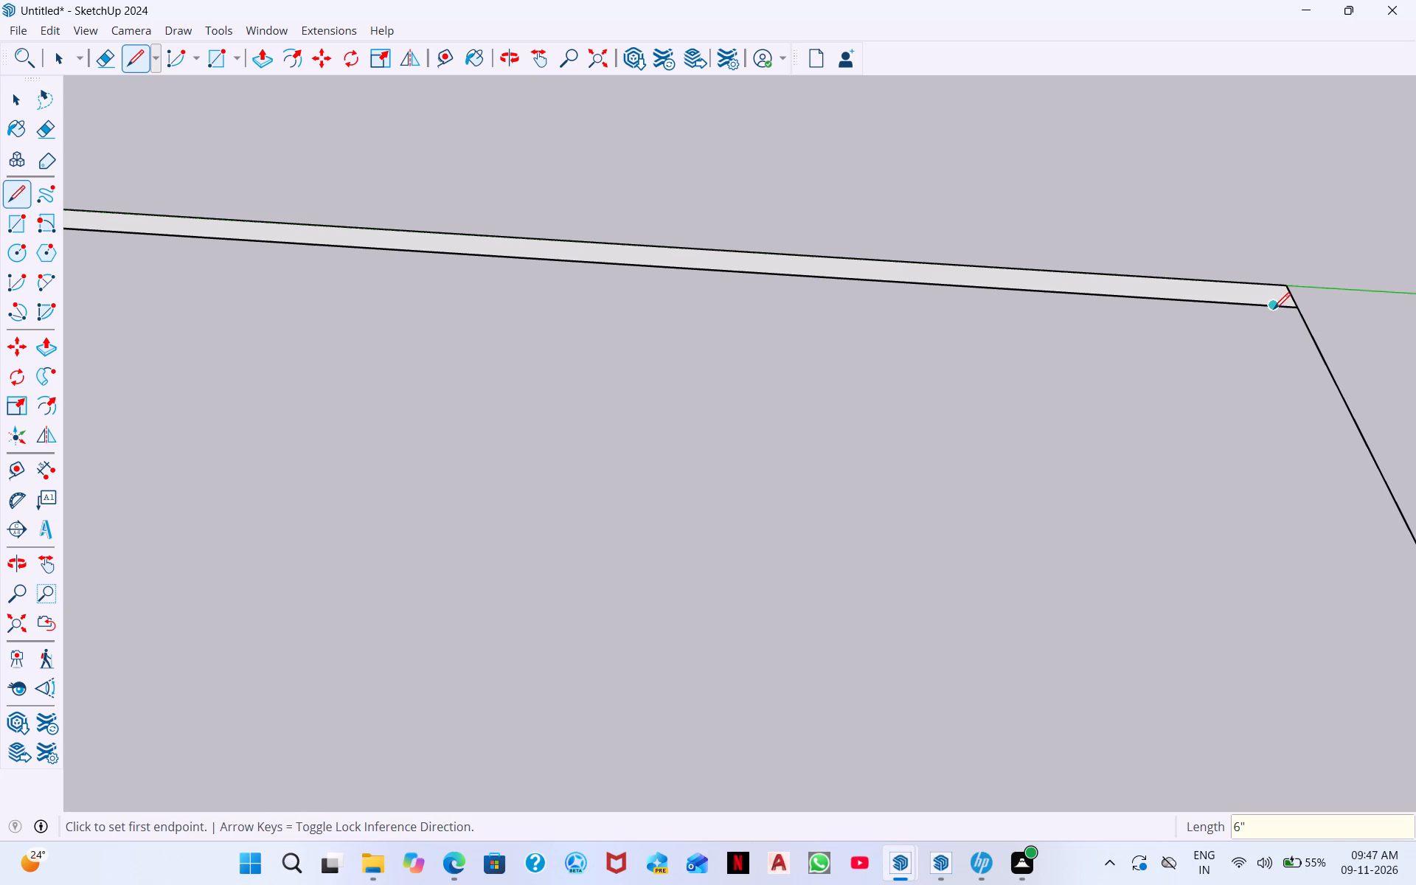
Draw an inner line from the 6" segment's midpoint along the far side edge, and close it to that edge's free end with a 3" line.
{"action": "left_click_drag", "start_coordinate": [1274, 309], "coordinate": [1276, 318]}
{"action": "scroll", "coordinate": [1291, 465], "scroll_direction": "down", "scroll_amount": 17}
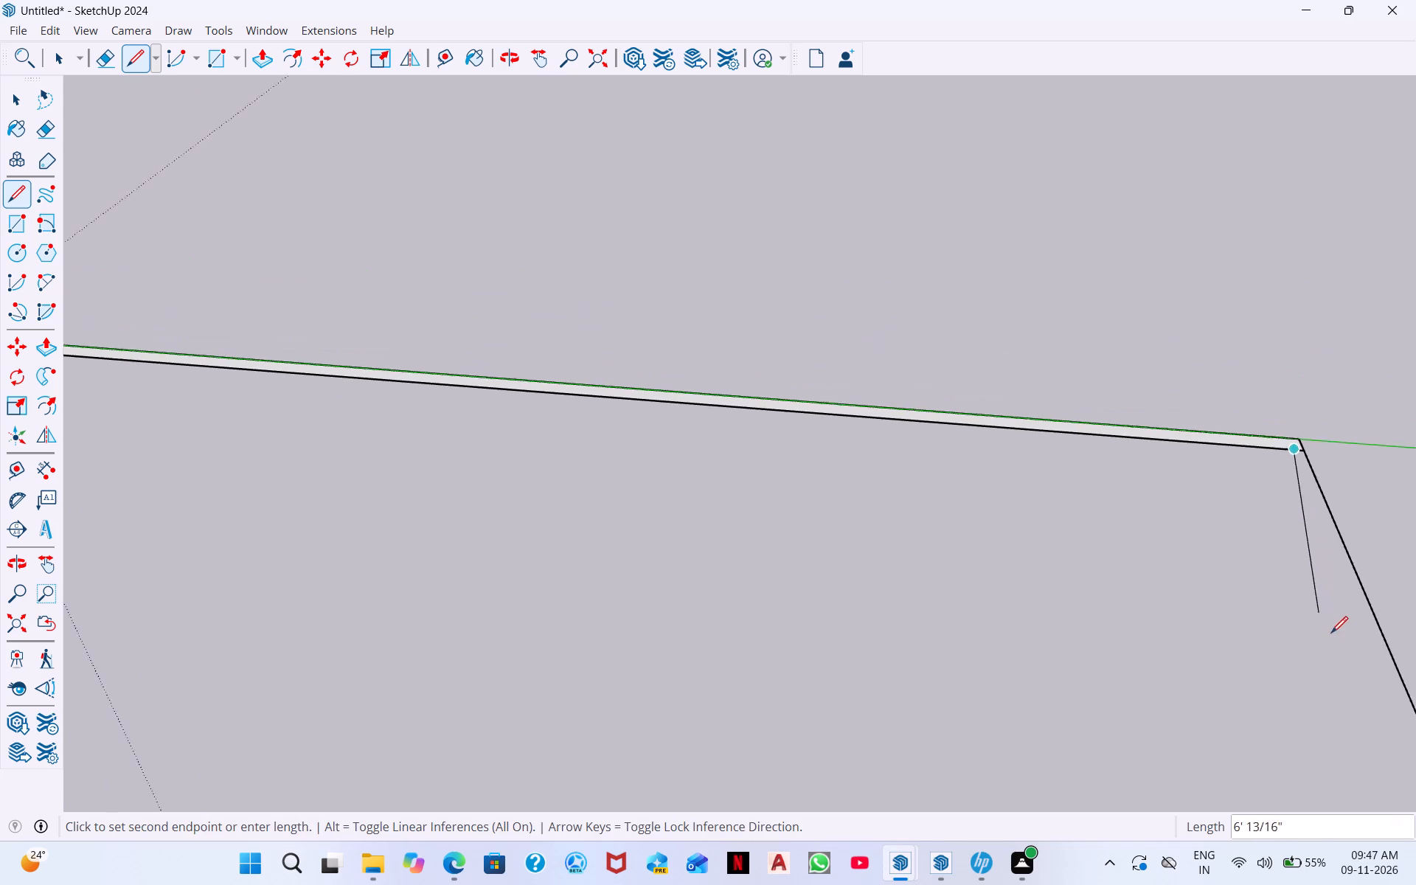
{"action": "middle_click_drag", "start_coordinate": [1336, 644], "coordinate": [1335, 563]}
{"action": "scroll", "coordinate": [1335, 563], "scroll_direction": "down", "scroll_amount": 10}
{"action": "middle_click_drag", "start_coordinate": [1383, 652], "coordinate": [1361, 669]}
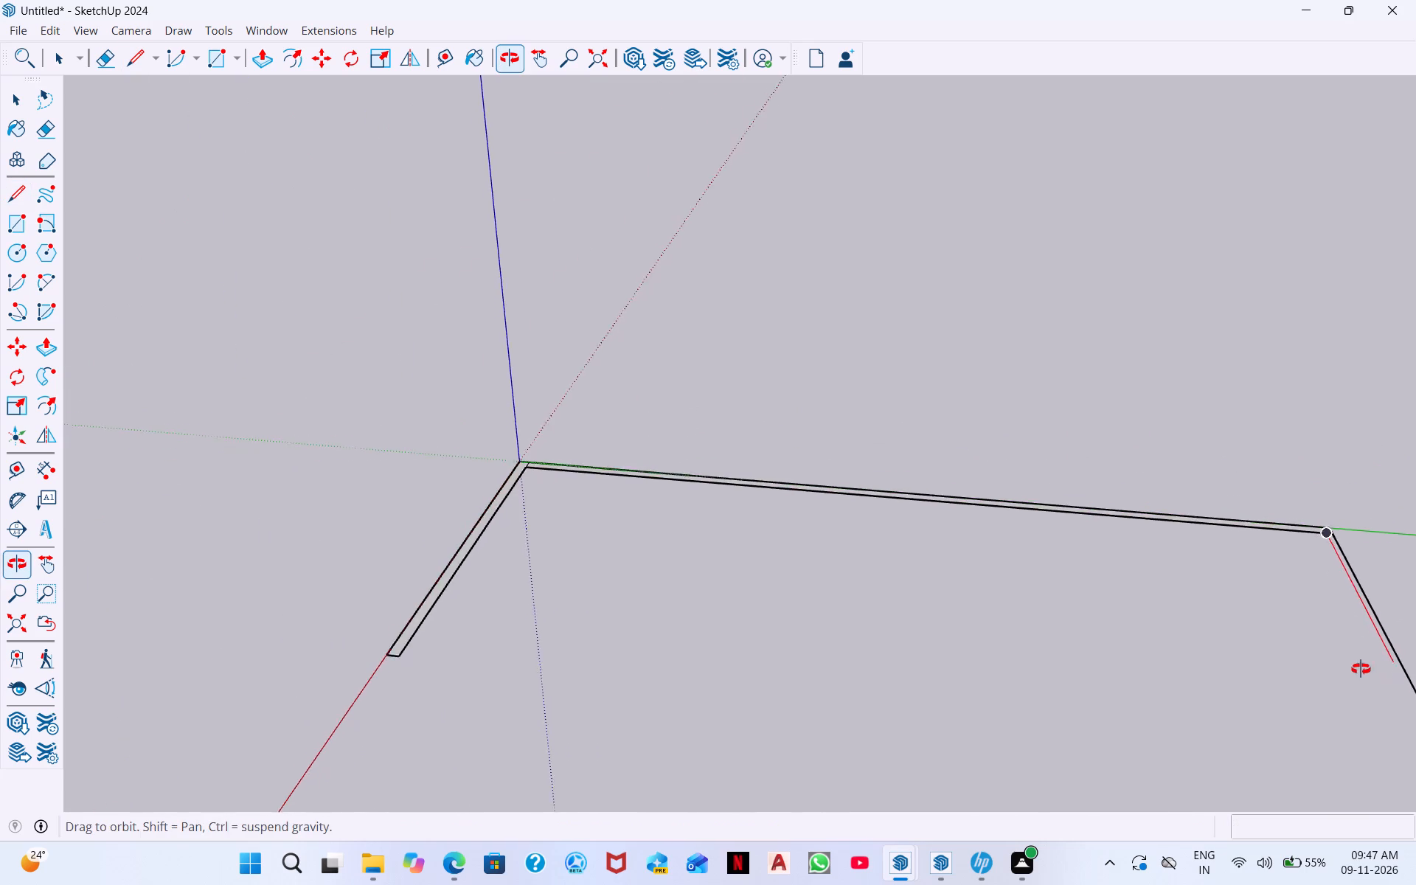
{"action": "middle_click_drag", "start_coordinate": [1361, 669], "coordinate": [1260, 662]}
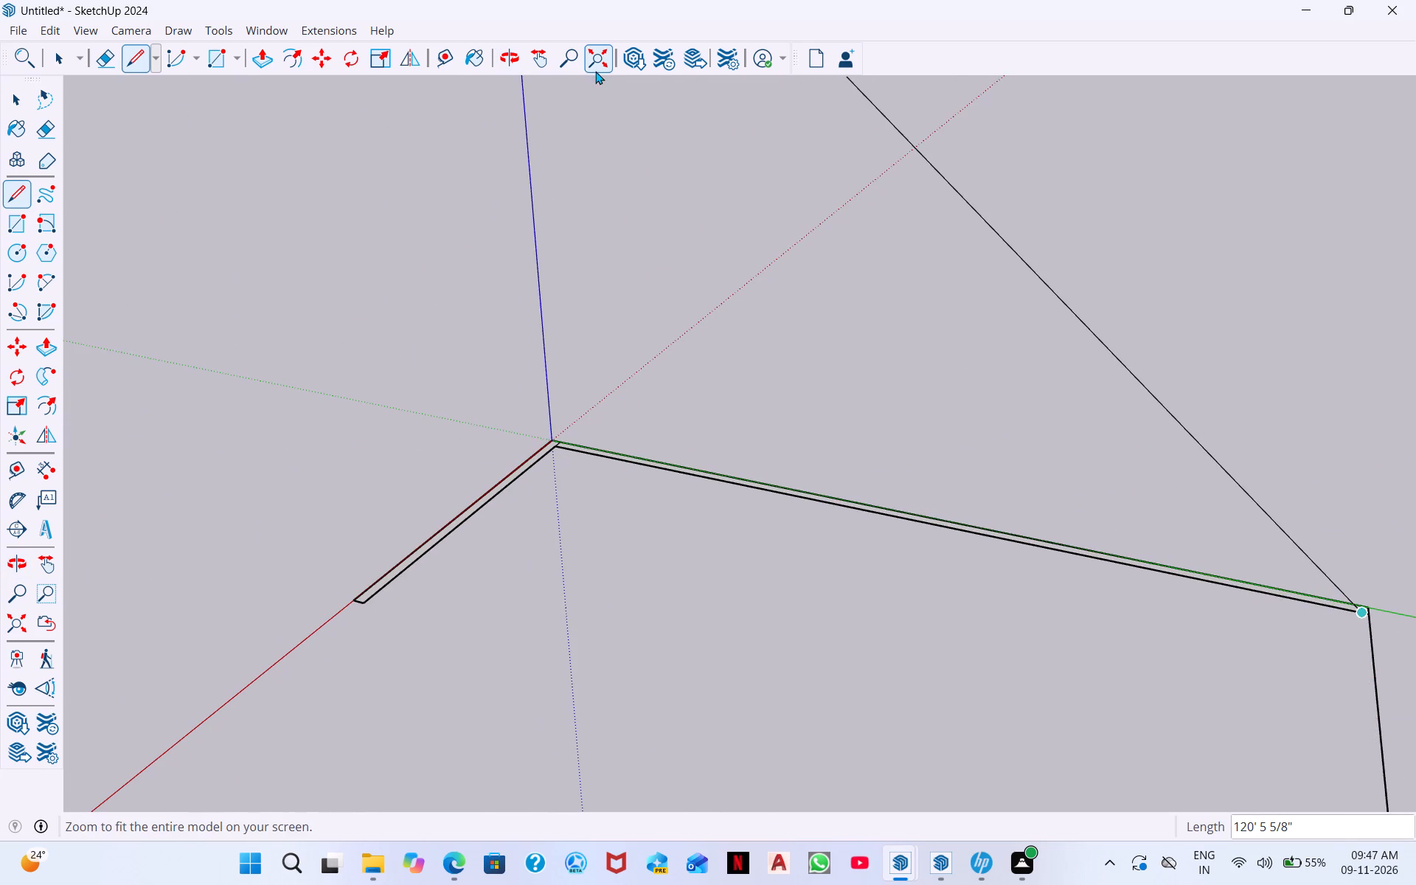
{"action": "left_click", "coordinate": [596, 69]}
{"action": "scroll", "coordinate": [1333, 589], "scroll_direction": "up", "scroll_amount": 4}
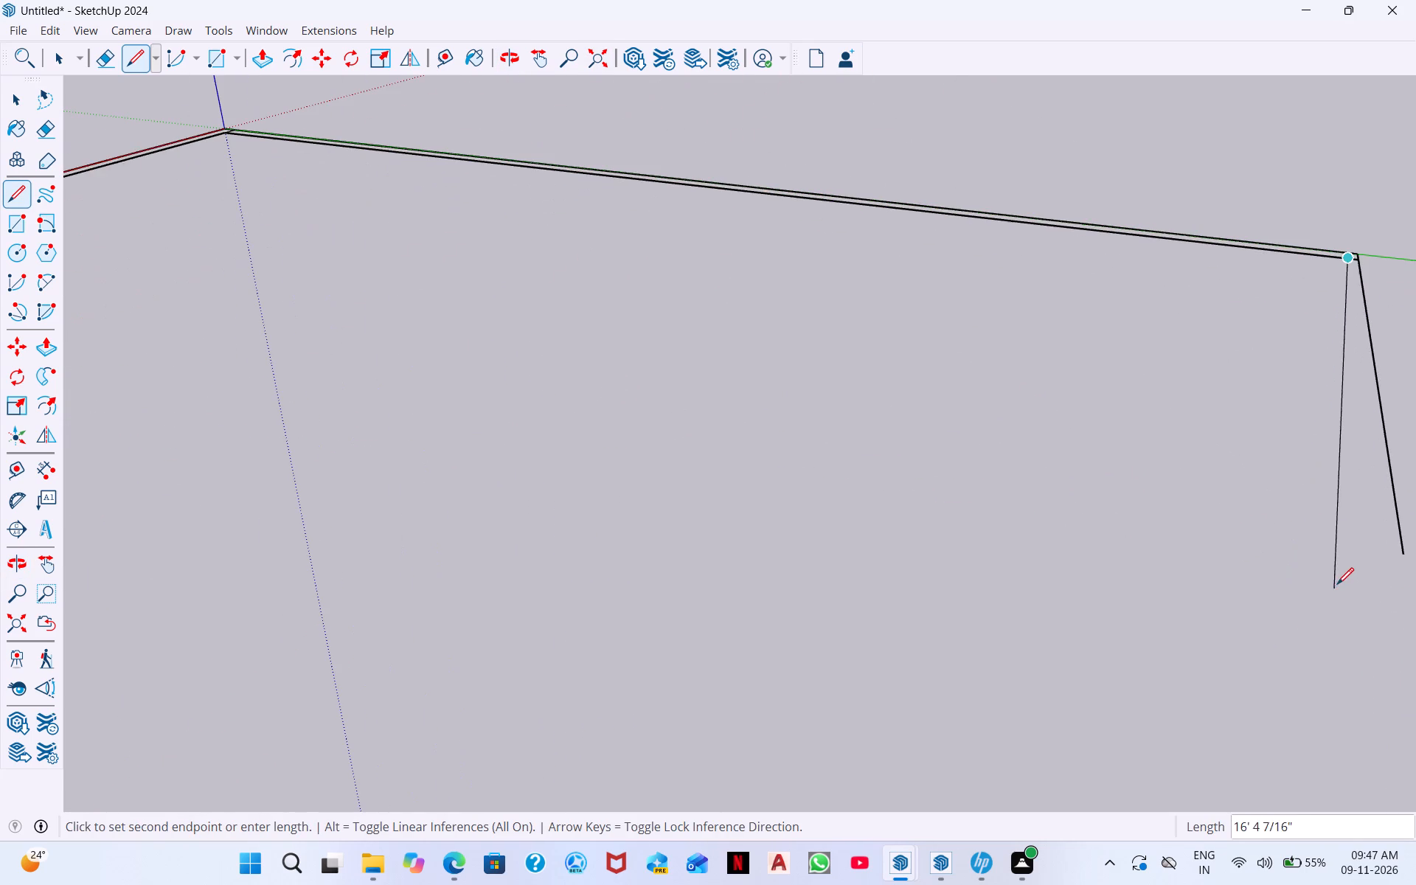
{"action": "left_click", "coordinate": [1386, 554]}
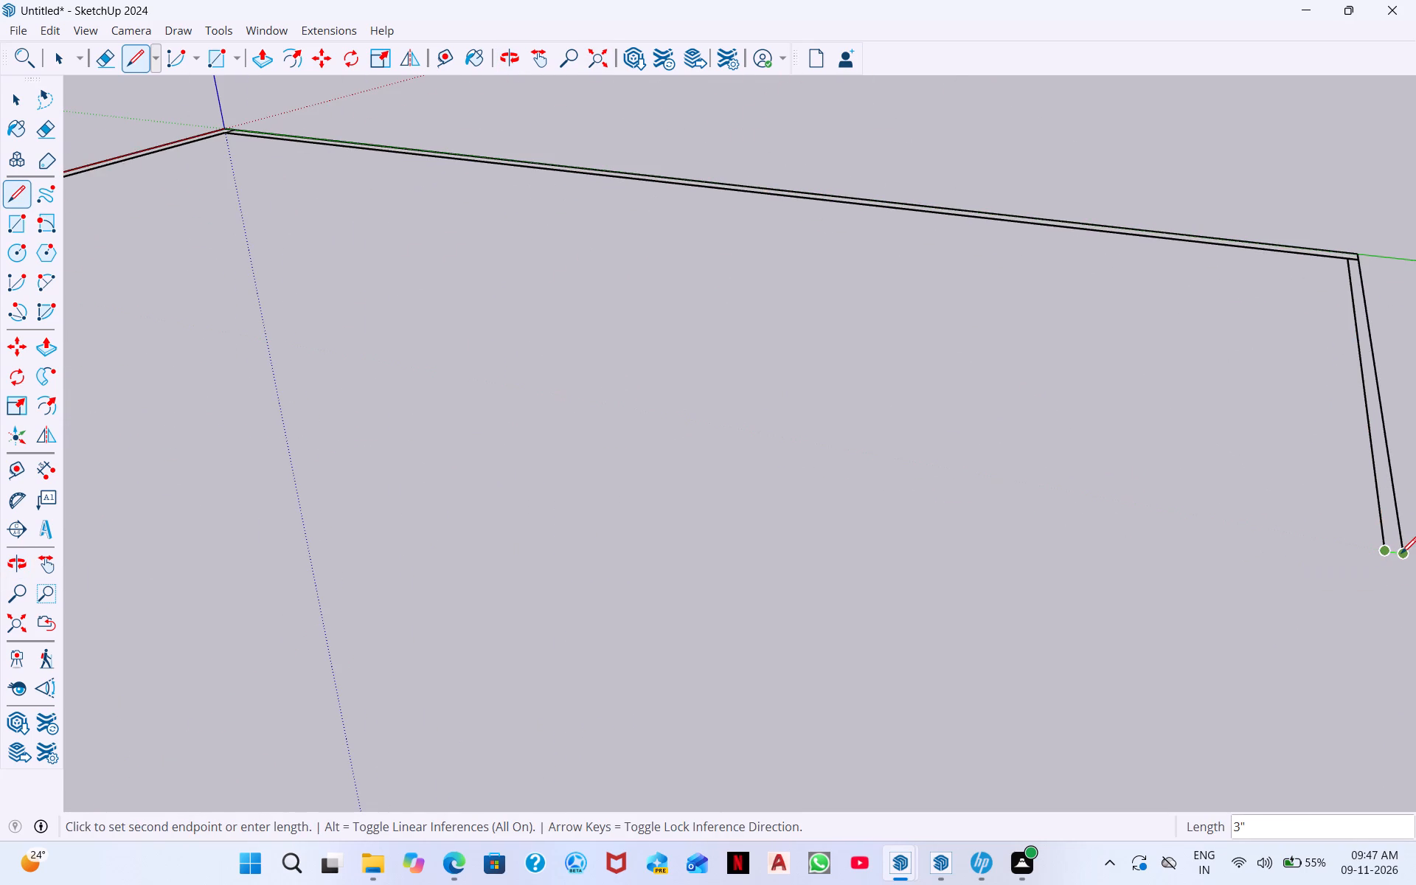
{"action": "left_click", "coordinate": [1402, 553]}
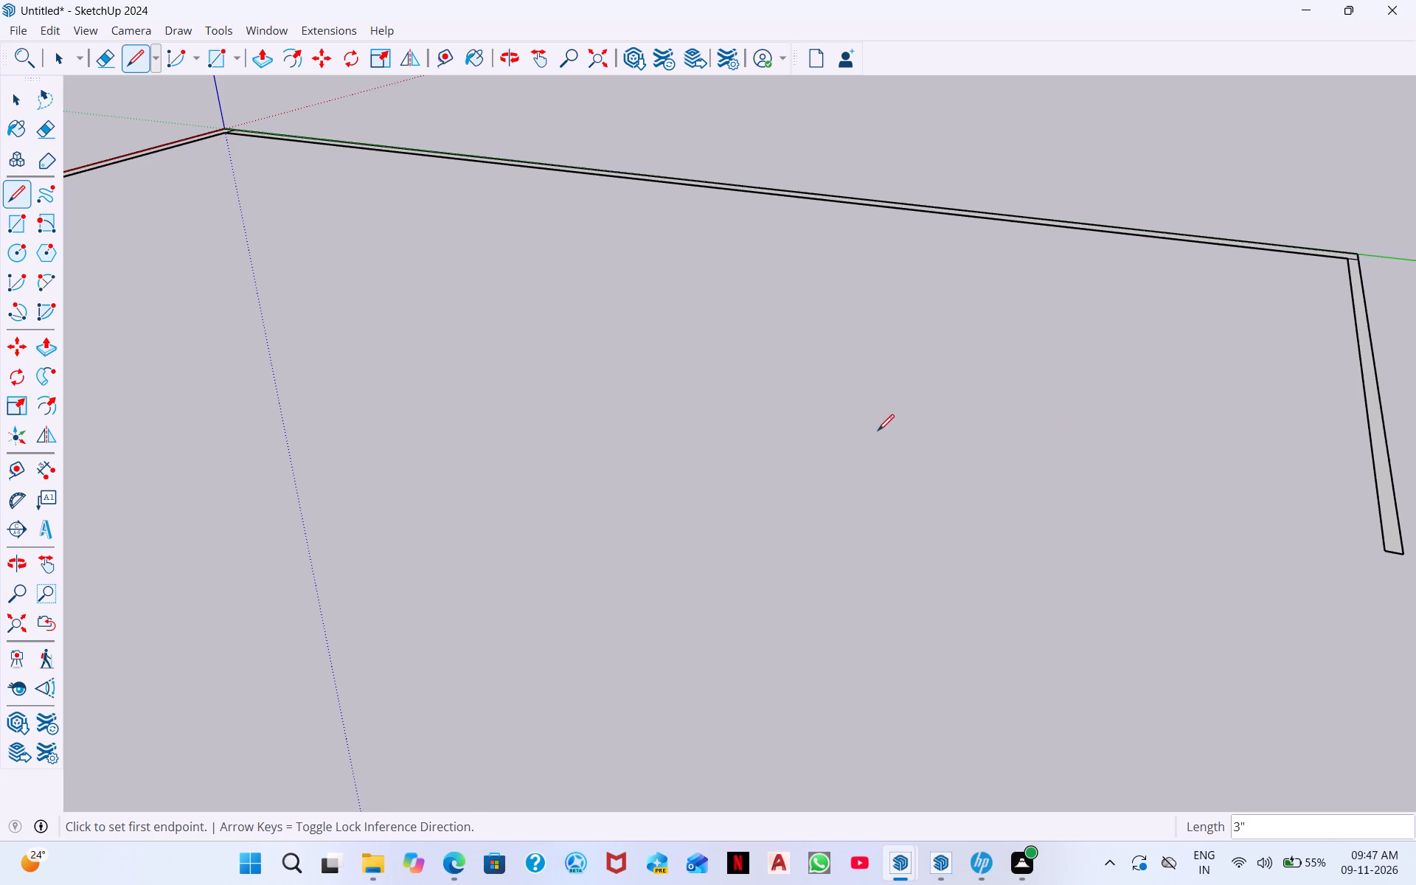
Draw a short line outward past the 38' edge from the first wall strip's inner corner, parallel to the red axis.
{"action": "scroll", "coordinate": [698, 342], "scroll_direction": "down", "scroll_amount": 7}
{"action": "middle_click_drag", "start_coordinate": [577, 282], "coordinate": [848, 476]}
{"action": "scroll", "coordinate": [605, 403], "scroll_direction": "down", "scroll_amount": 1}
{"action": "middle_click_drag", "start_coordinate": [629, 424], "coordinate": [630, 459]}
{"action": "scroll", "coordinate": [626, 460], "scroll_direction": "down", "scroll_amount": 1}
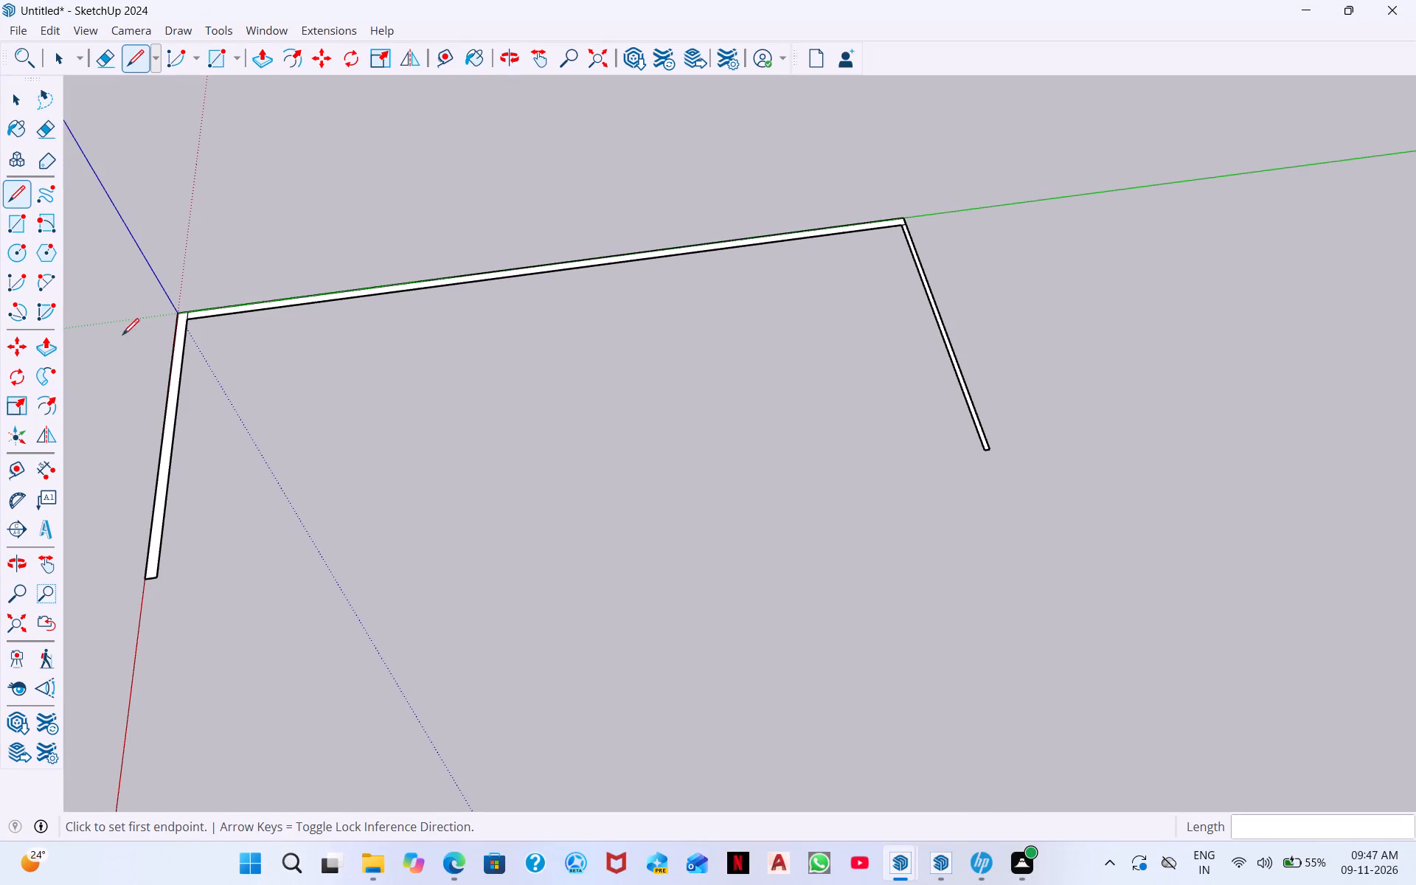
{"action": "left_click", "coordinate": [191, 312]}
{"action": "left_click", "coordinate": [195, 281]}
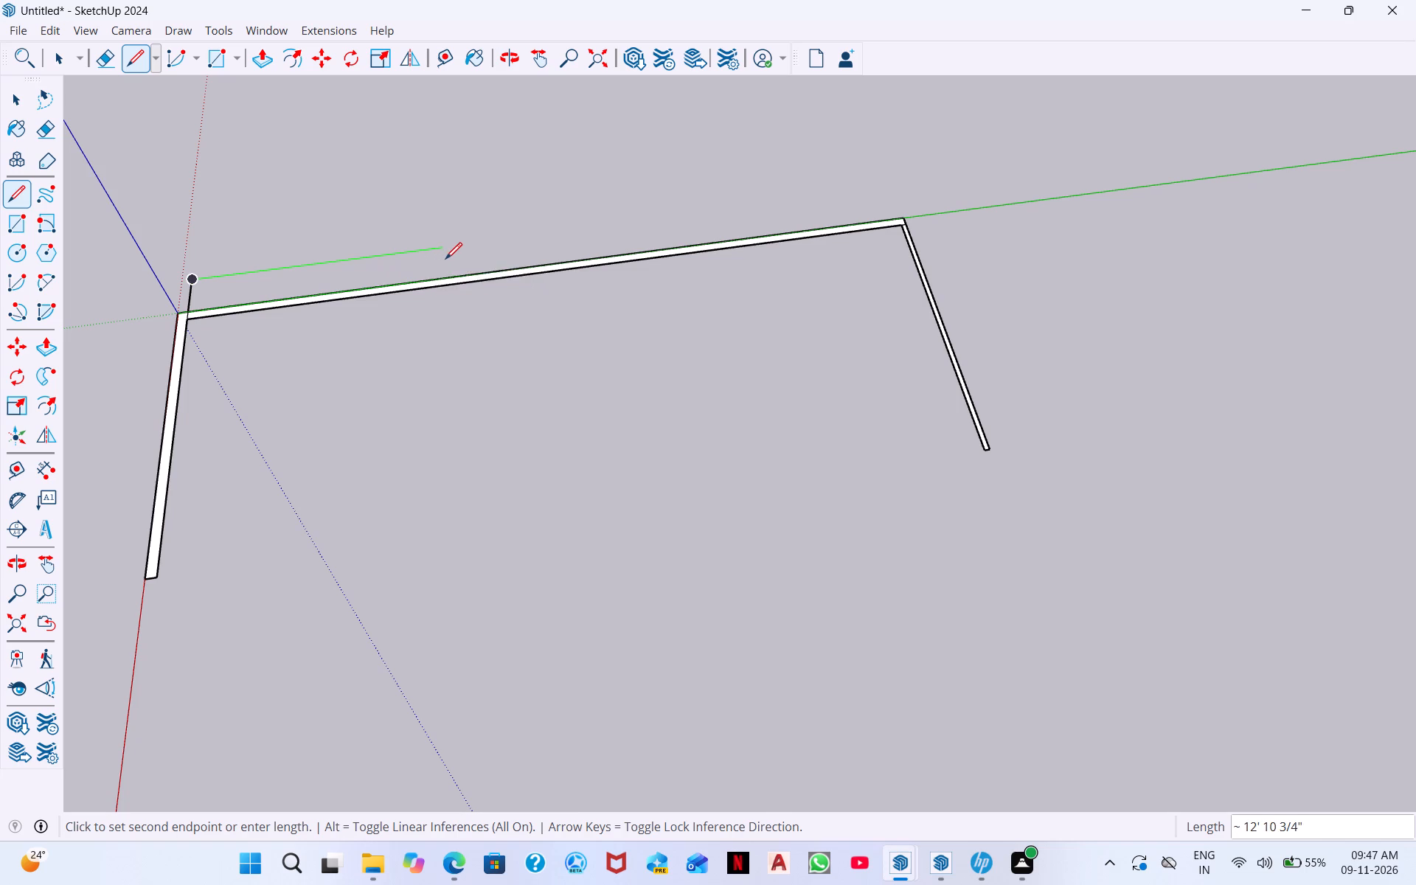
Open the TYPE 3 PDF from the Downloads folder, check the guest room and adjoining wall dimensions, and return to SketchUp.
{"action": "left_click", "coordinate": [385, 857]}
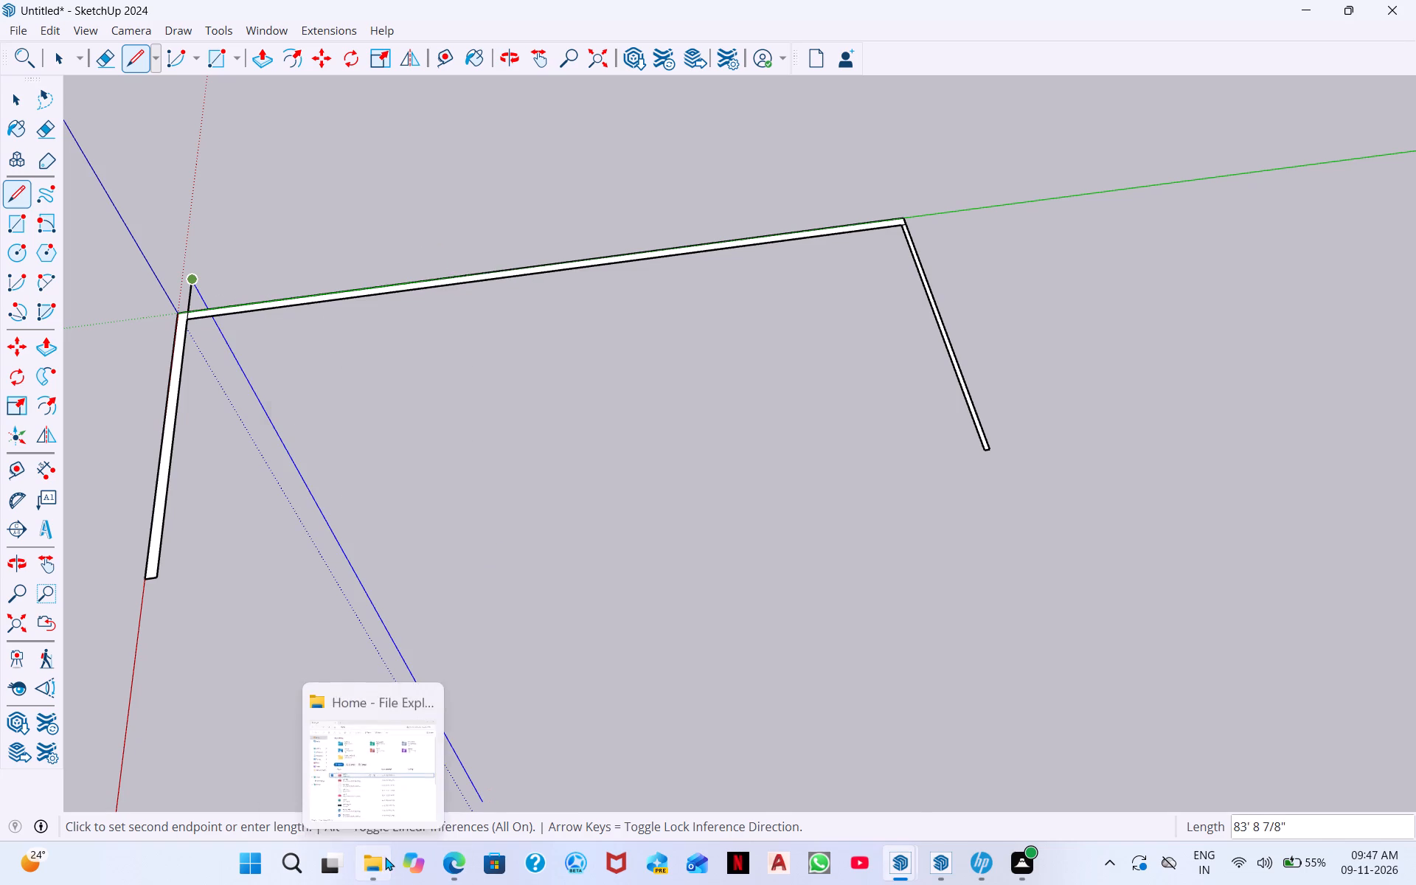
{"action": "double_click", "coordinate": [591, 456]}
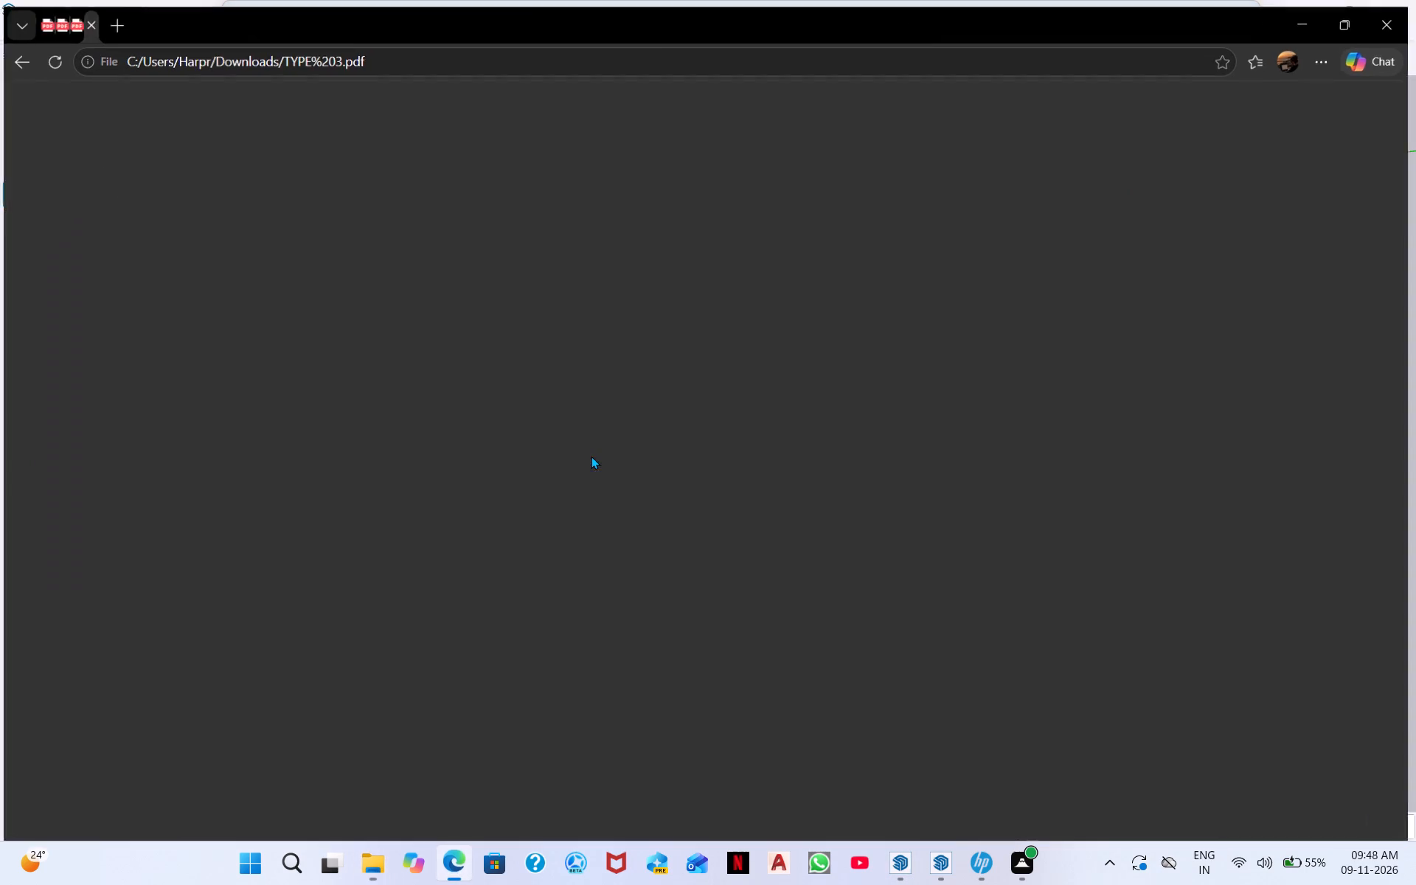
{"action": "scroll", "coordinate": [591, 456], "scroll_direction": "down", "scroll_amount": 4}
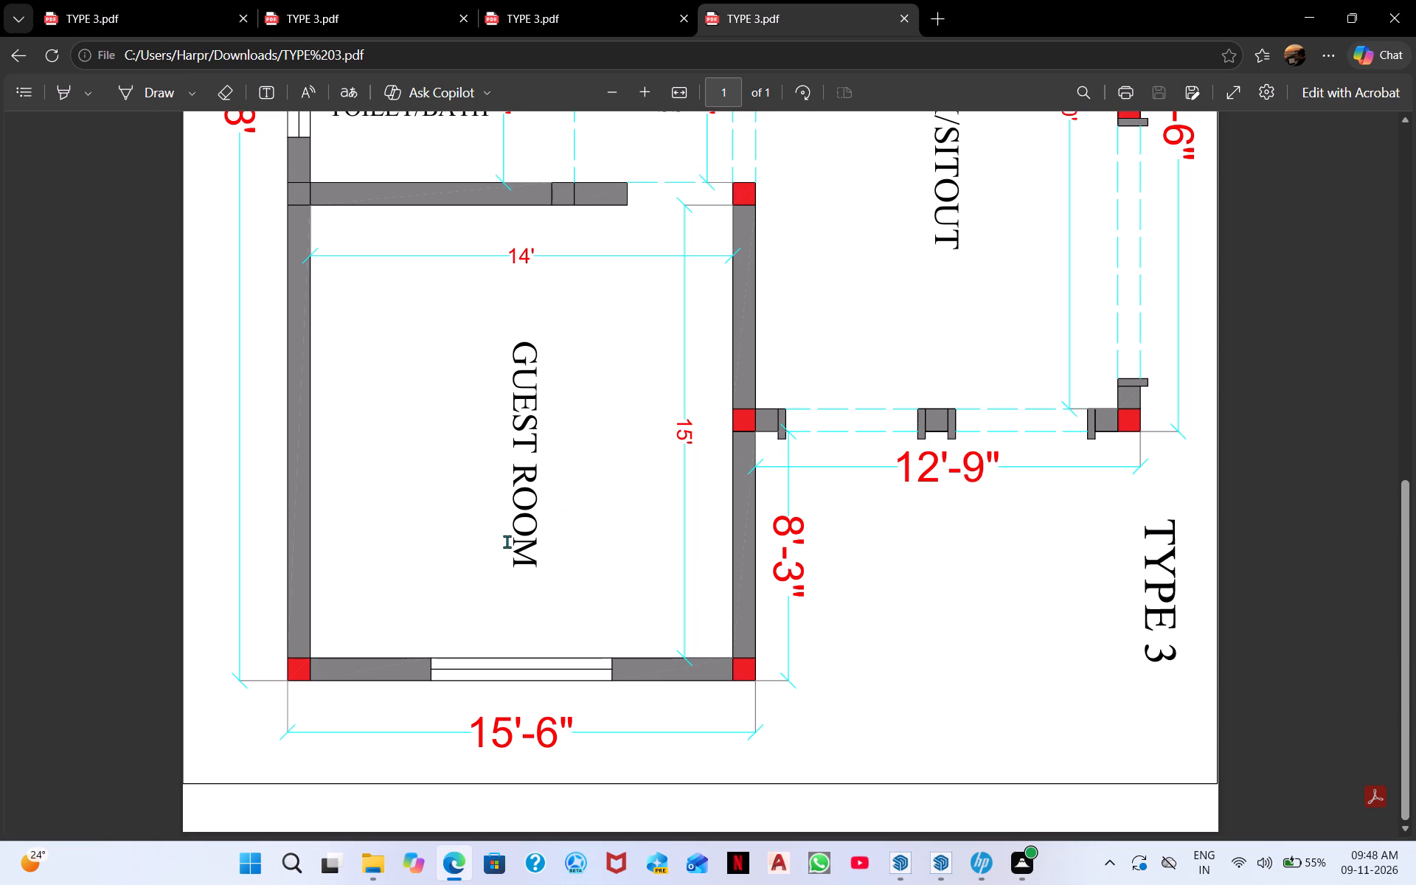
{"action": "scroll", "coordinate": [507, 549], "scroll_direction": "down", "scroll_amount": 1}
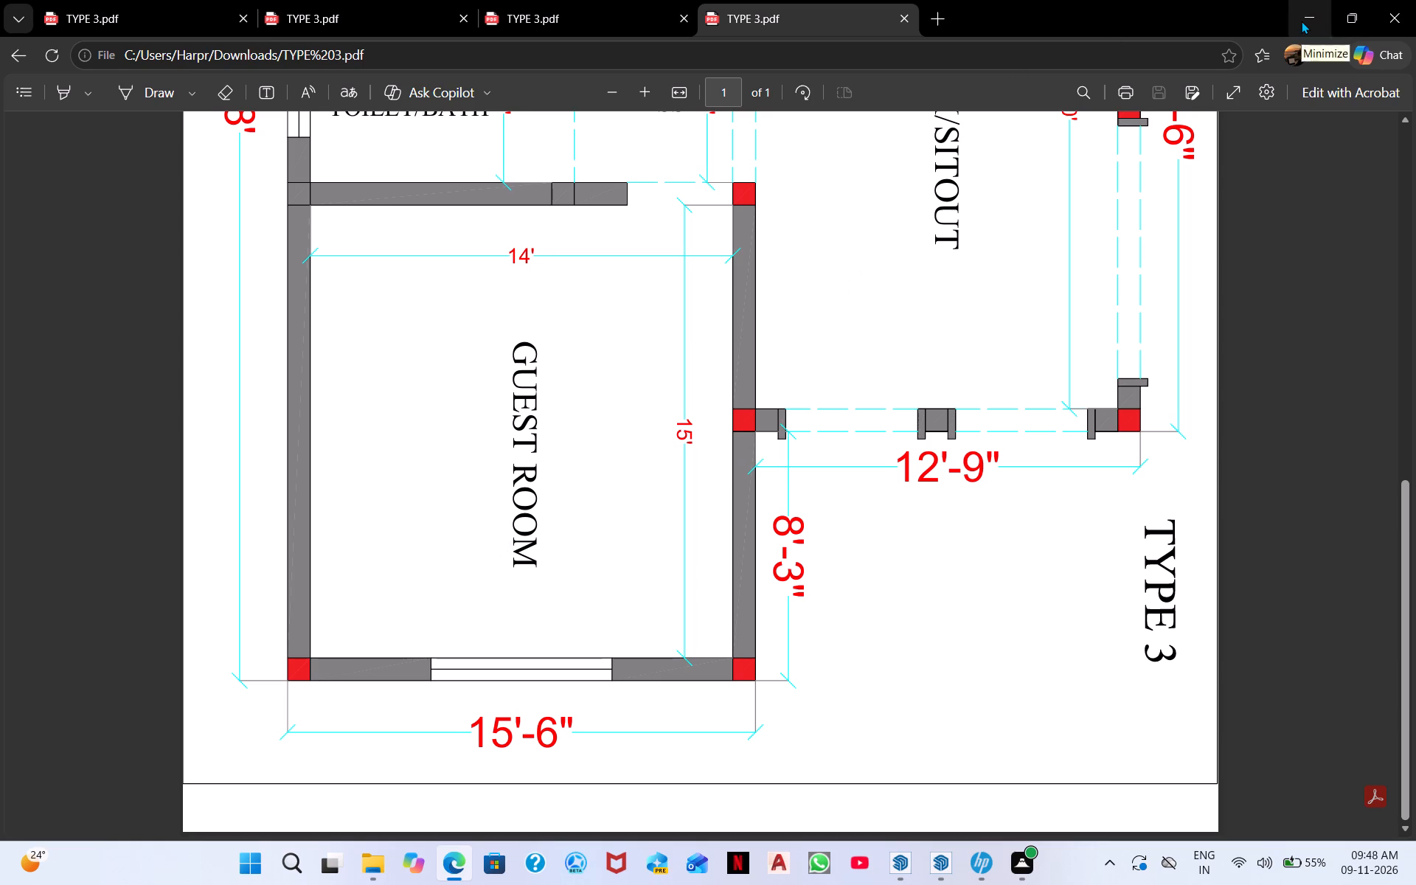
{"action": "left_click", "coordinate": [1301, 21]}
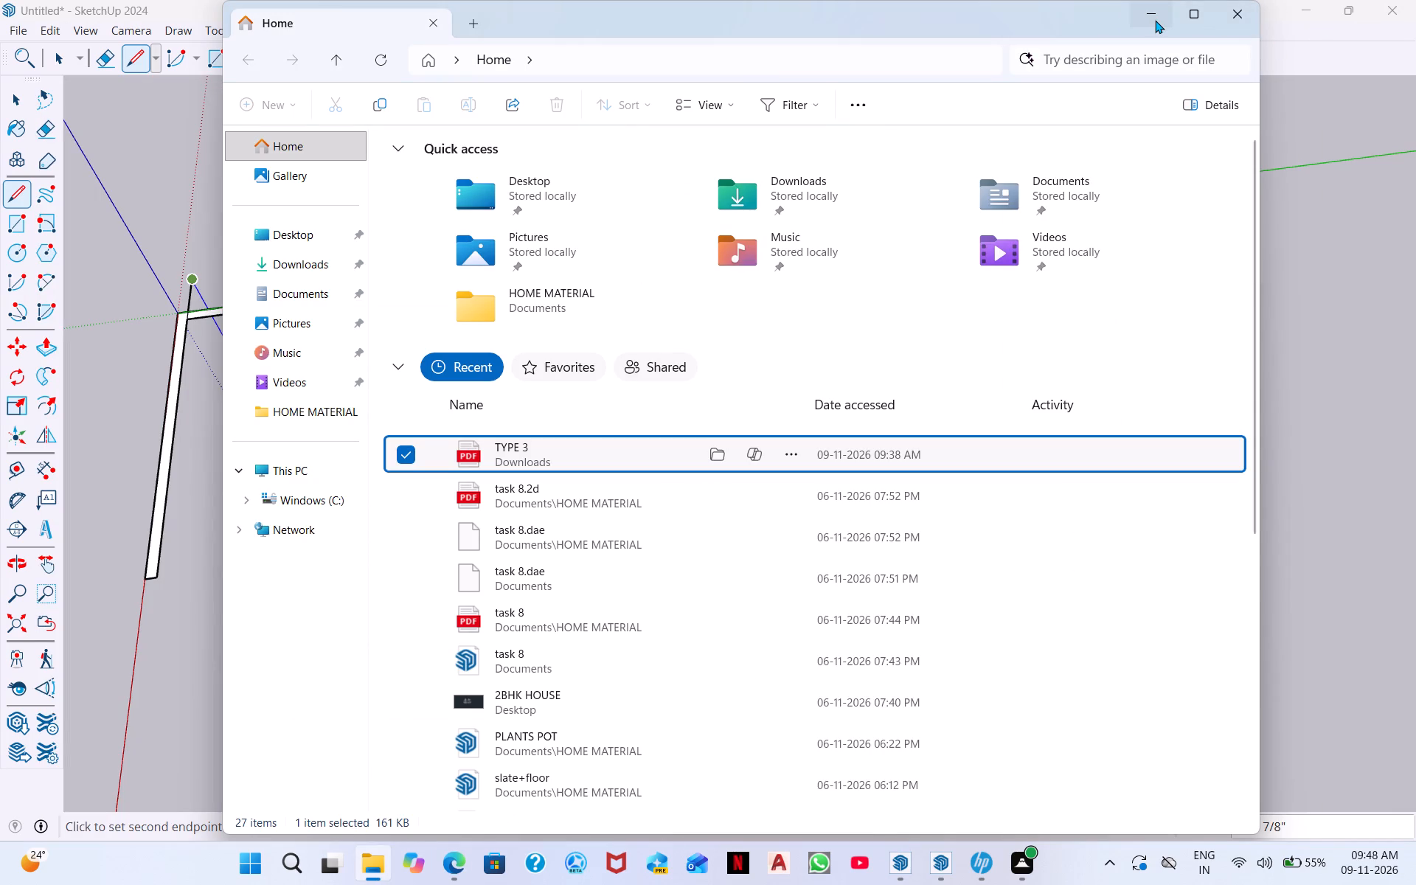
{"action": "left_click", "coordinate": [1155, 20]}
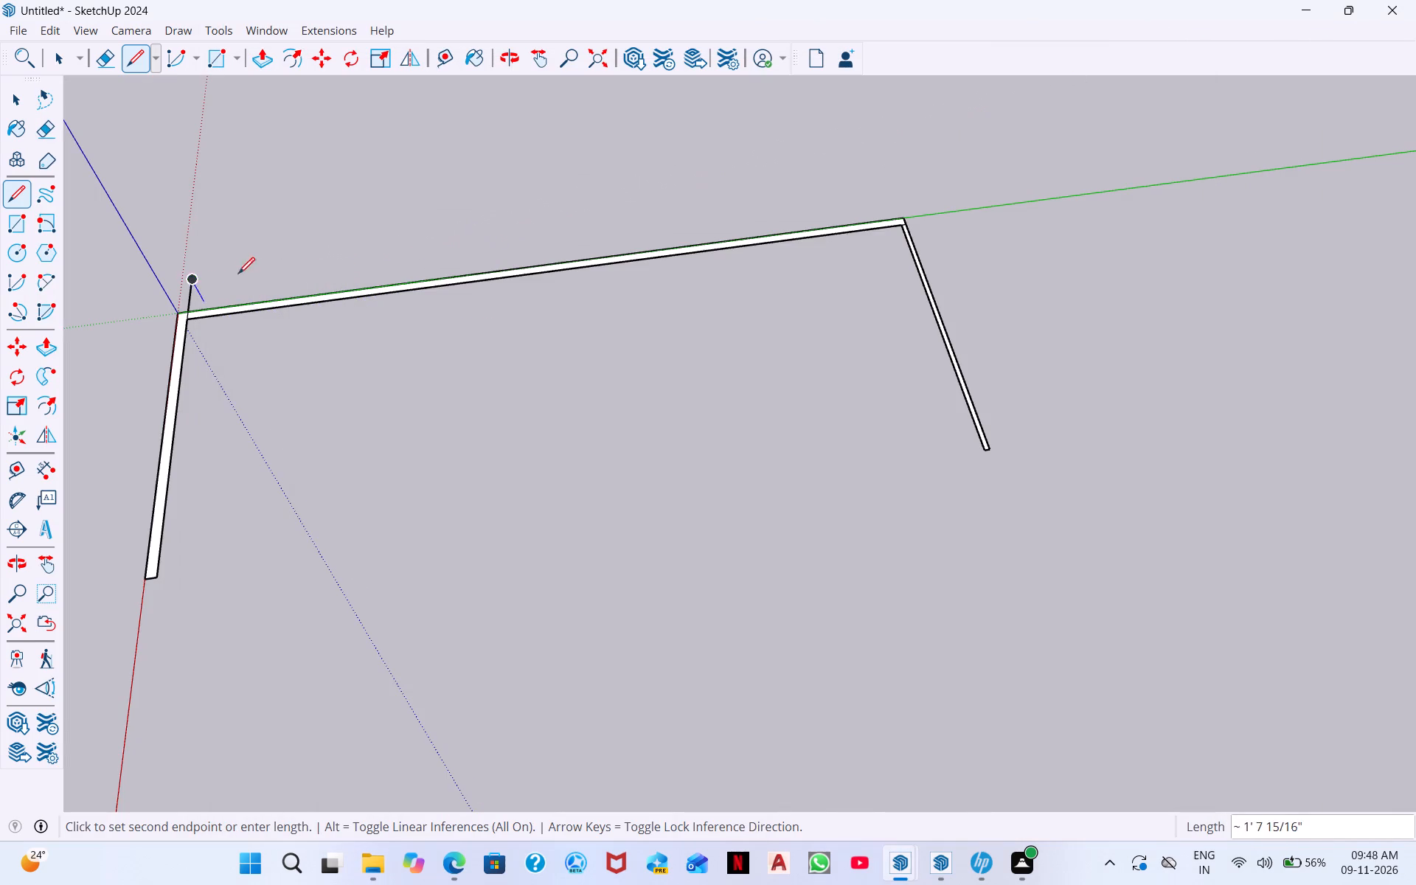
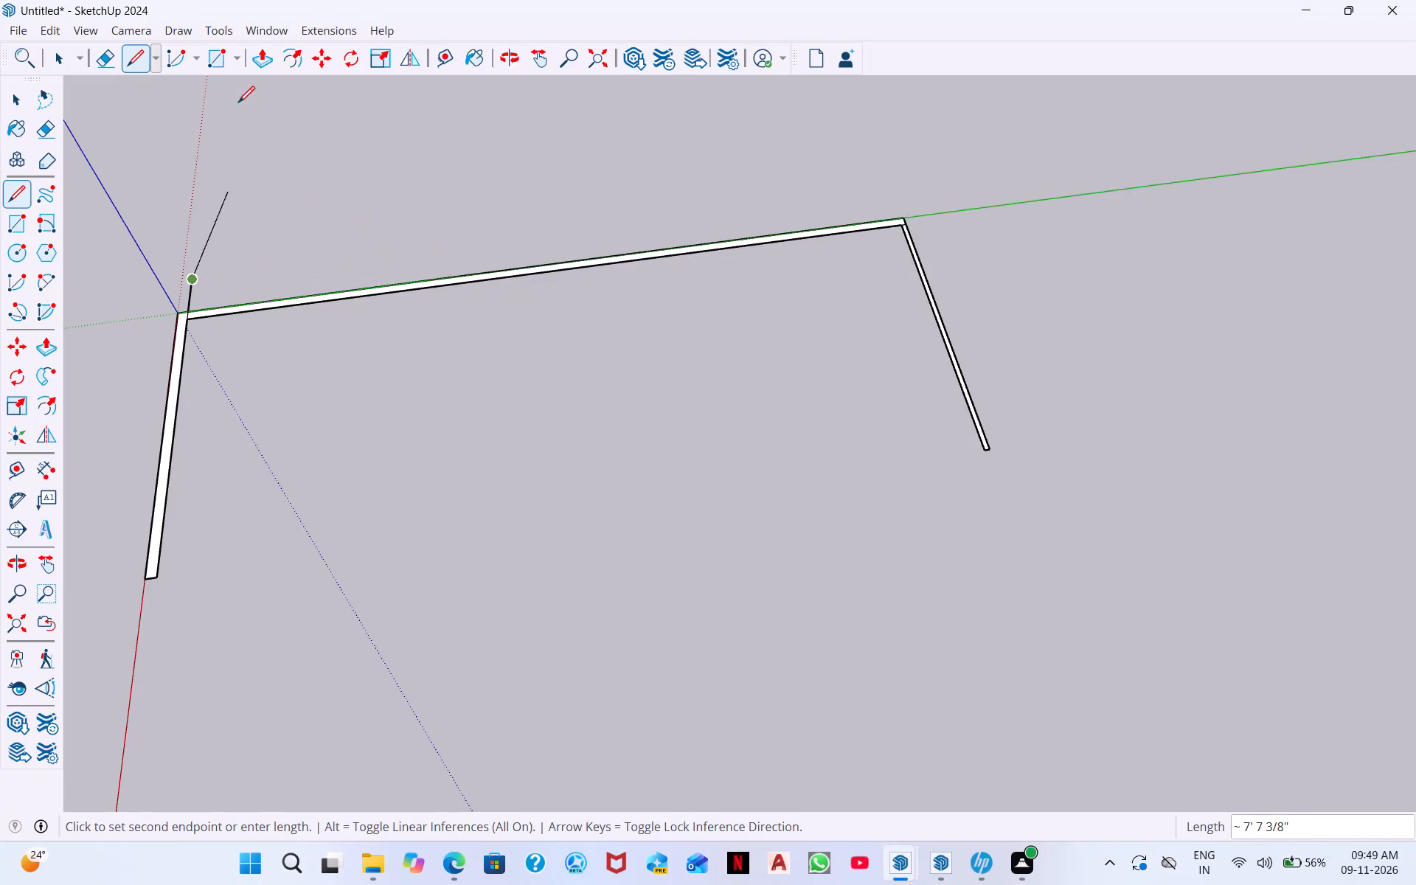
Undo the inner wall lines and thickness segments, leaving only the three outer edges of the plan.
{"action": "key", "text": "ctrl+z"}
{"action": "key", "text": "ctrl+z"}
{"action": "key", "text": "ctrl+z"}
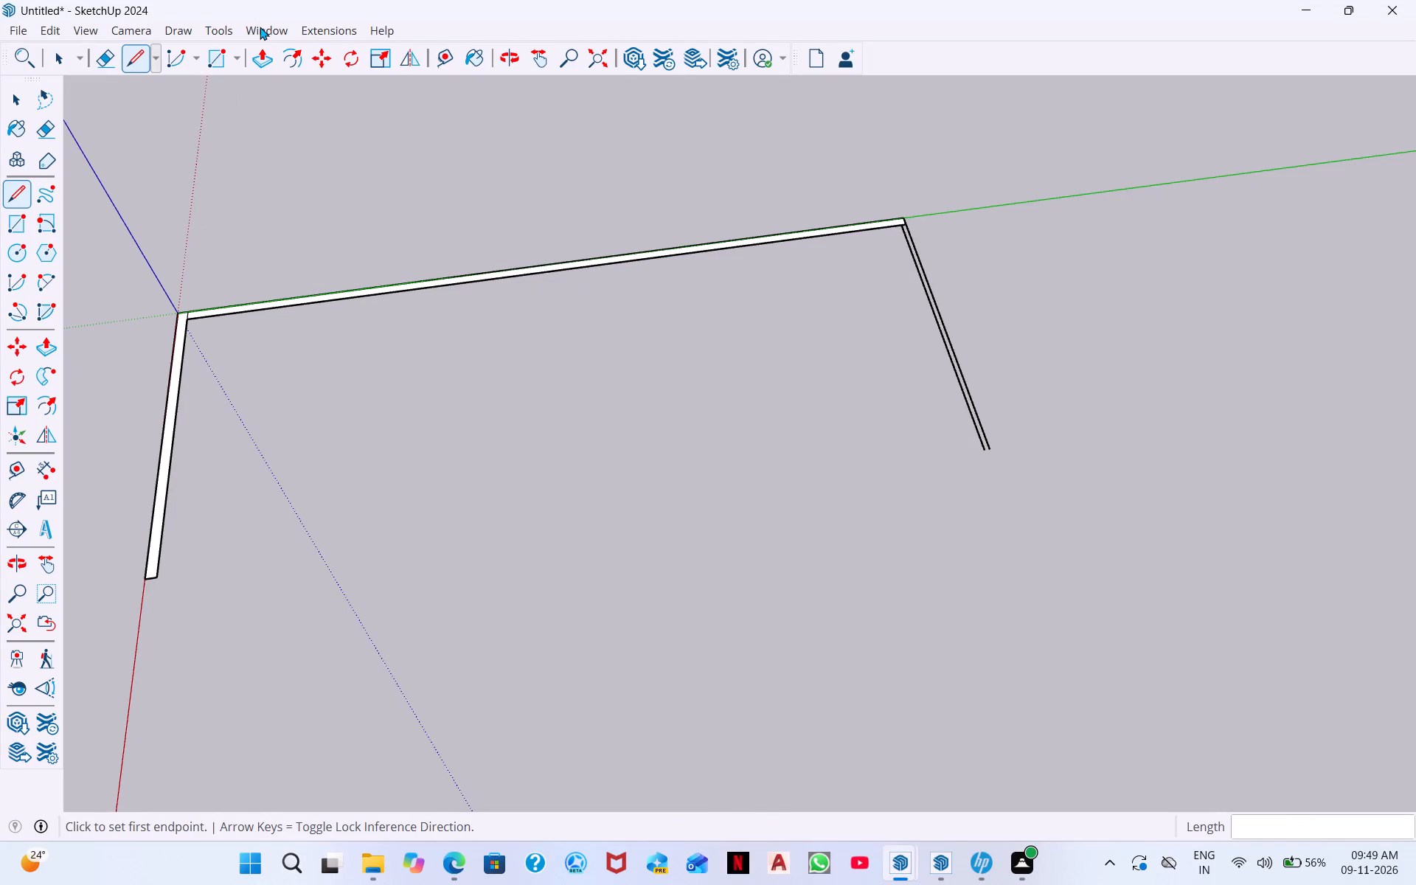
{"action": "key", "text": "ctrl+z"}
{"action": "key", "text": "ctrl+z"}
{"action": "key", "text": "ctrl+z"}
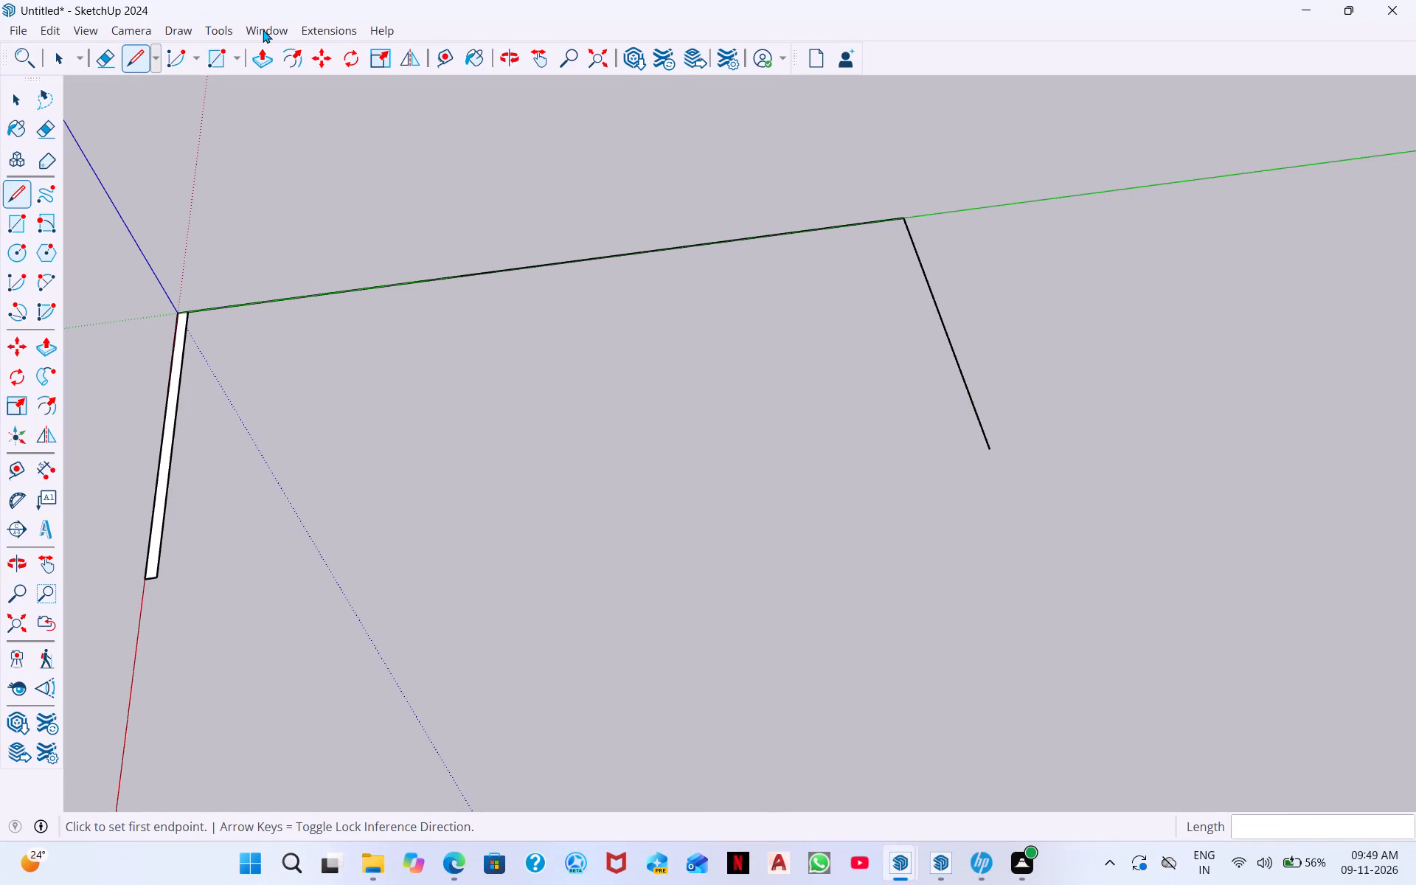
{"action": "key", "text": "ctrl+z"}
{"action": "key", "text": "ctrl+z"}
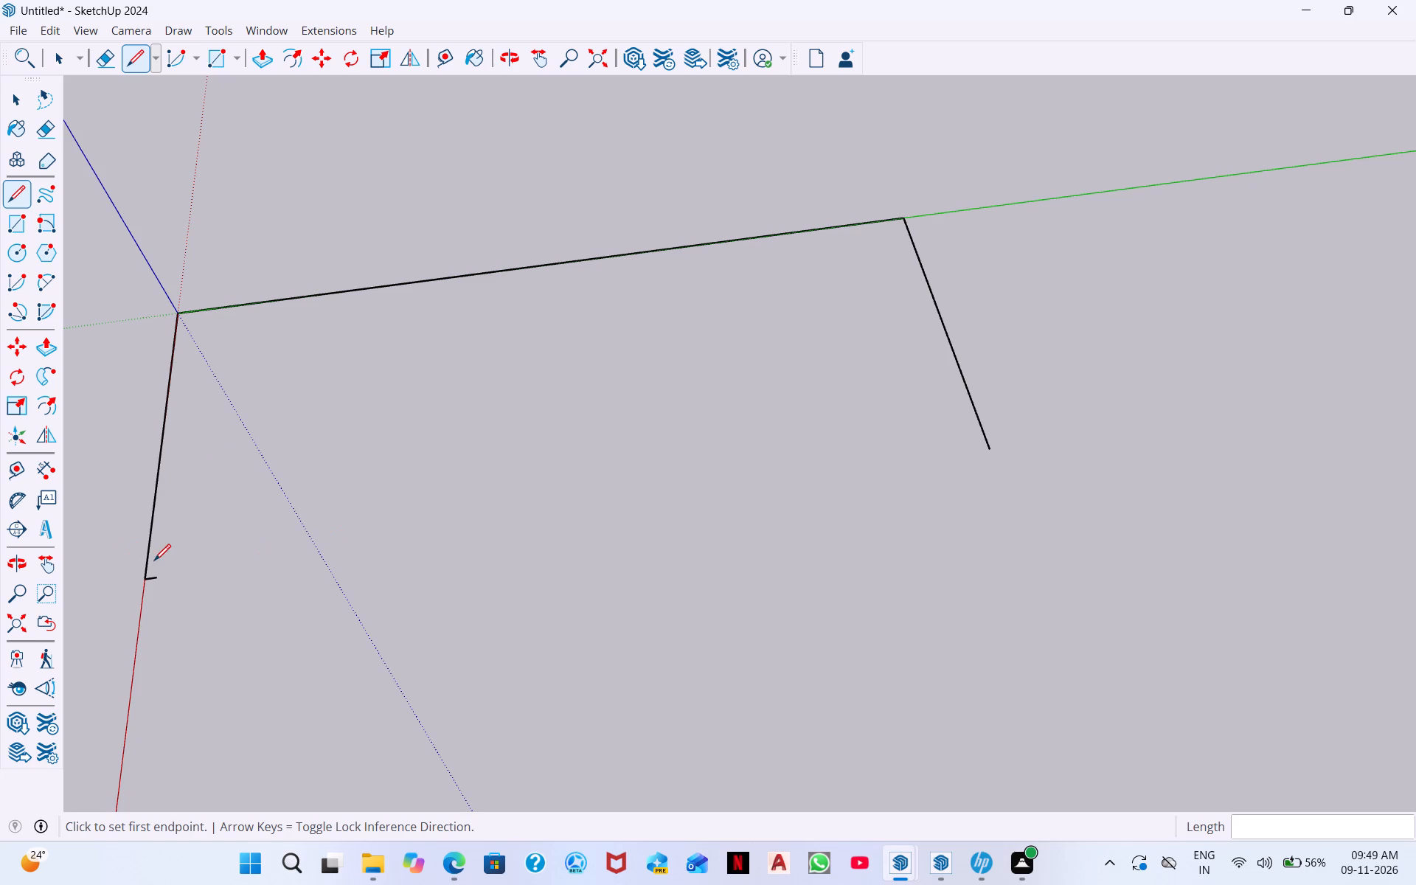
{"action": "key", "text": "ctrl+z"}
Draw a 9" line inward from the free end of the red-axis edge, and a 15' 6" inner line parallel to that edge, meeting the 38' edge.
{"action": "scroll", "coordinate": [190, 553], "scroll_direction": "up", "scroll_amount": 3}
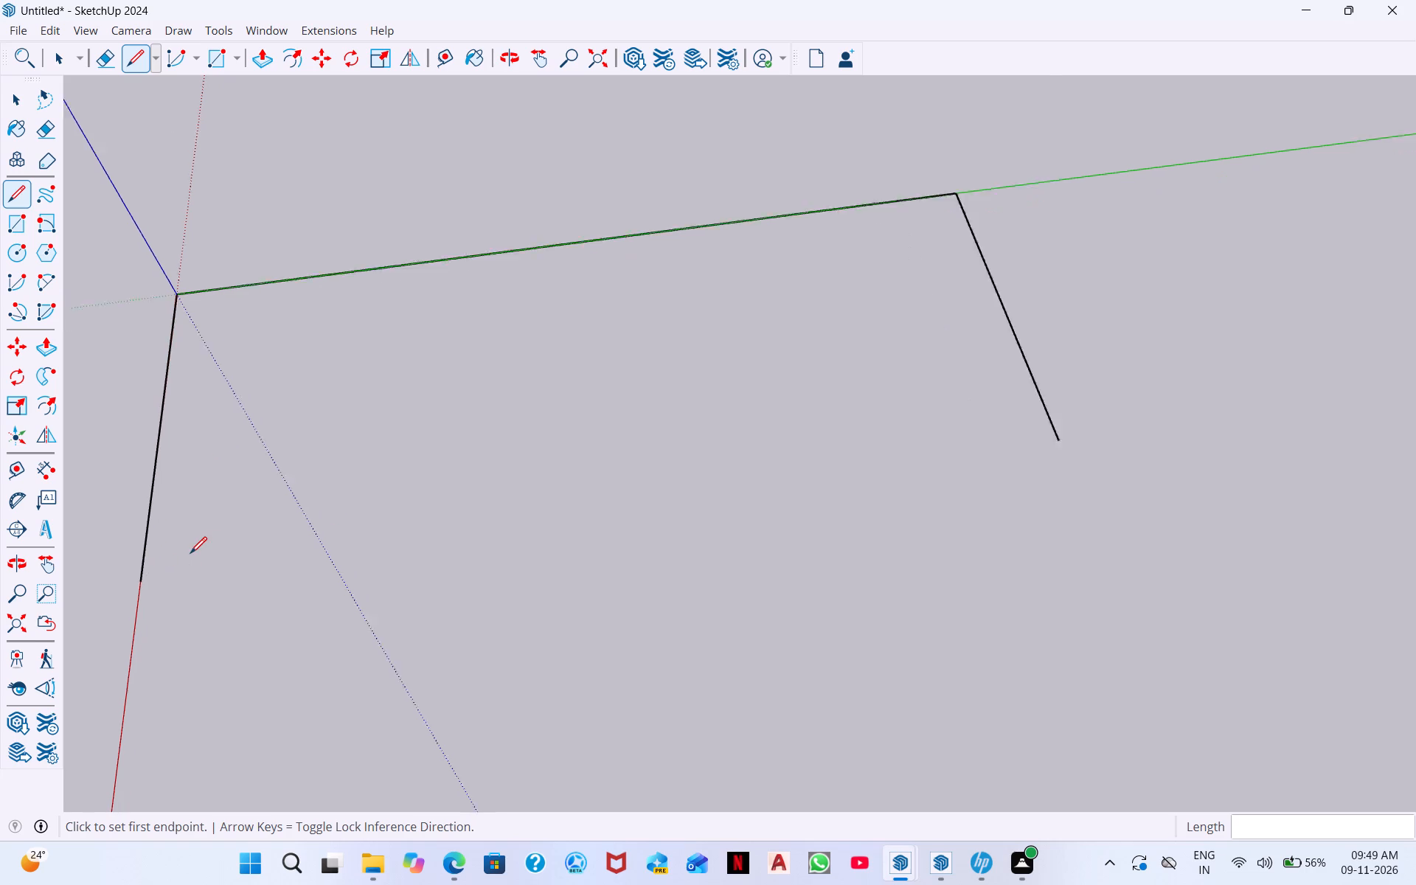
{"action": "scroll", "coordinate": [190, 553], "scroll_direction": "up", "scroll_amount": 3}
{"action": "scroll", "coordinate": [167, 563], "scroll_direction": "down", "scroll_amount": 4}
{"action": "middle_click_drag", "start_coordinate": [639, 542], "coordinate": [641, 294]}
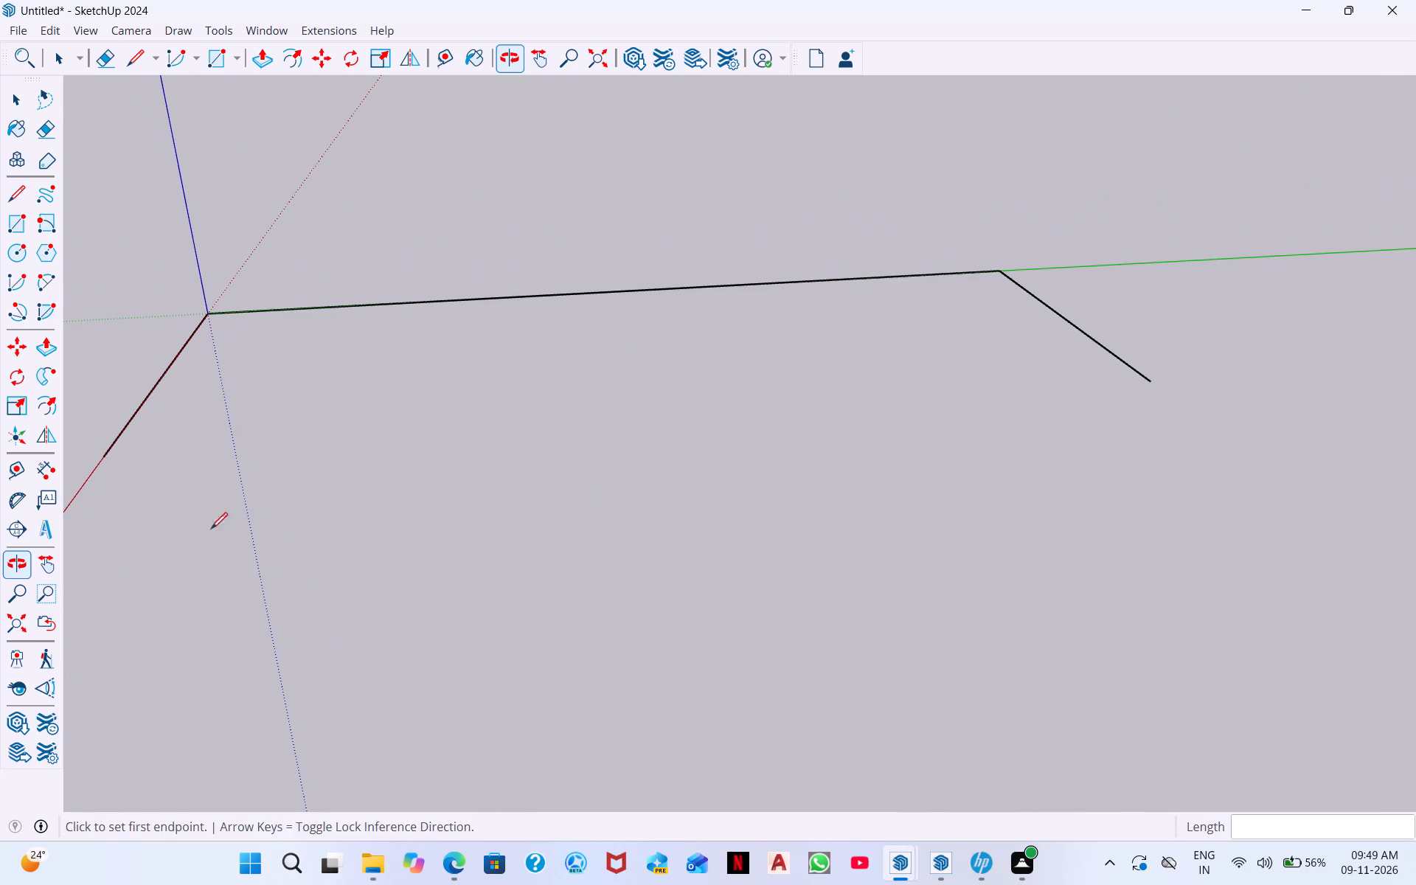
{"action": "left_click", "coordinate": [107, 457]}
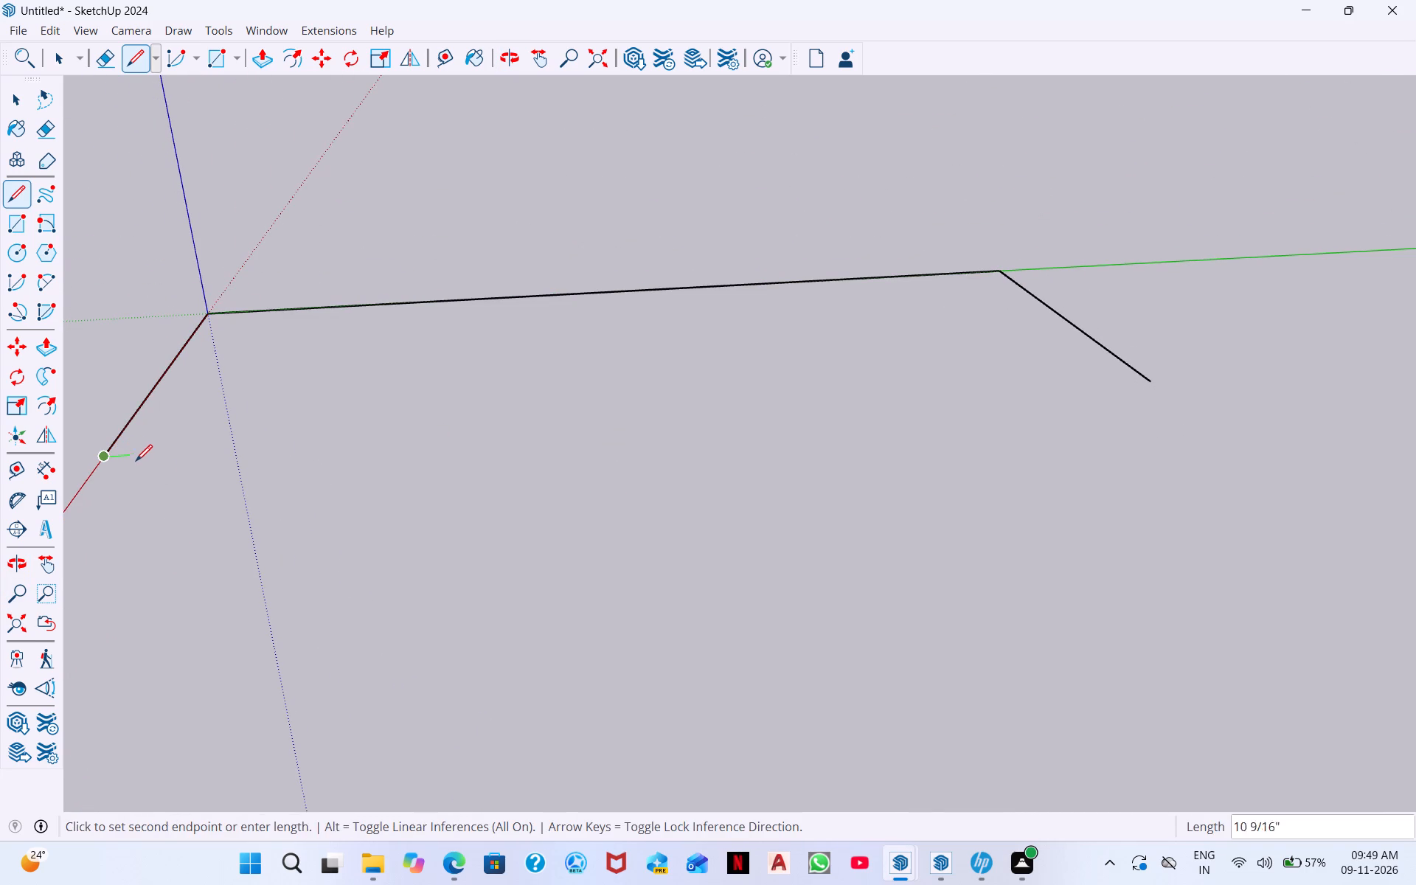
{"action": "type", "text": "9\""}
{"action": "key", "text": "Return"}
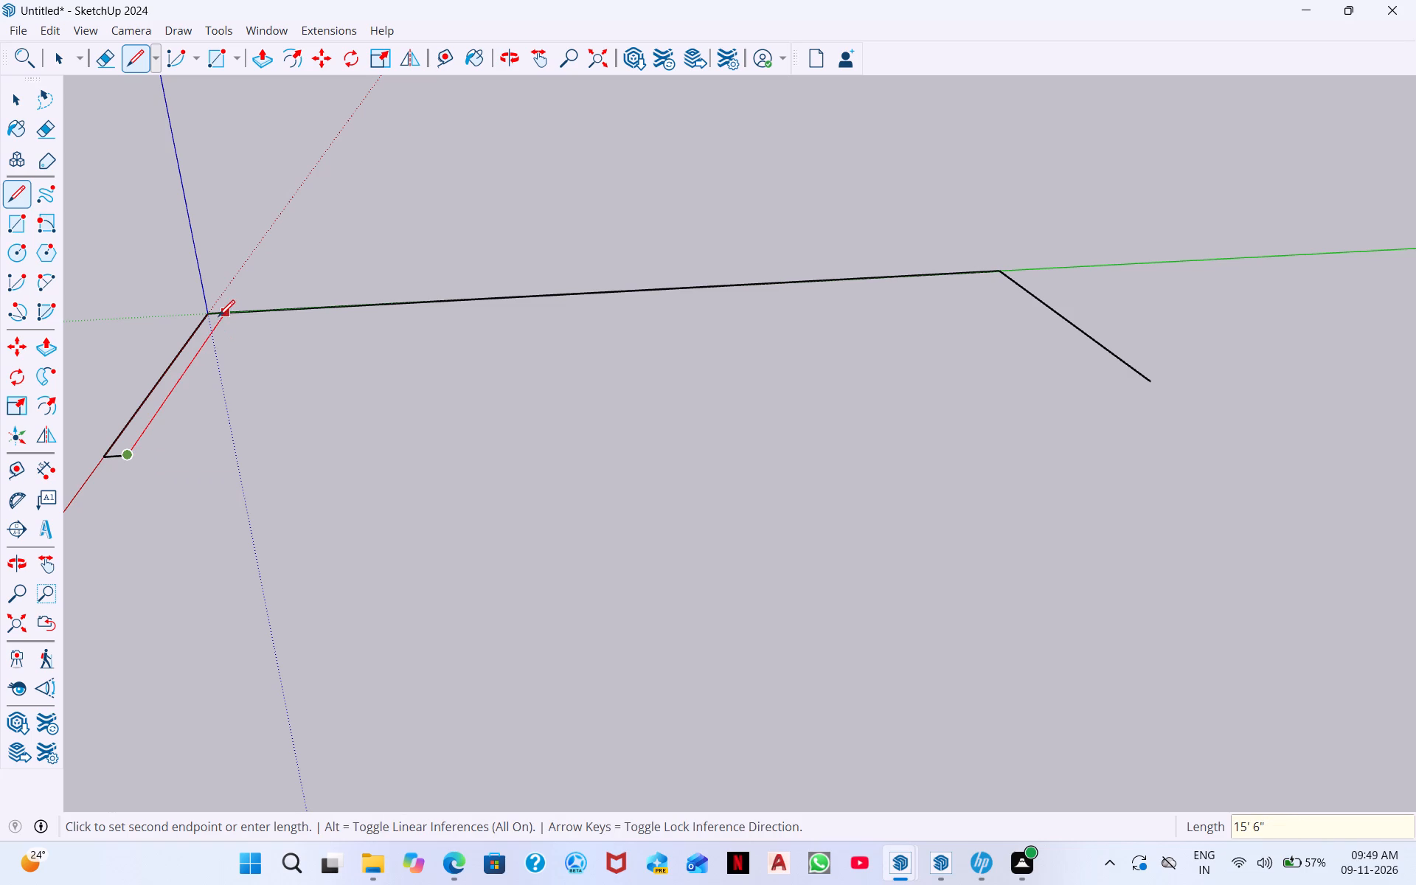
{"action": "double_click", "coordinate": [227, 315]}
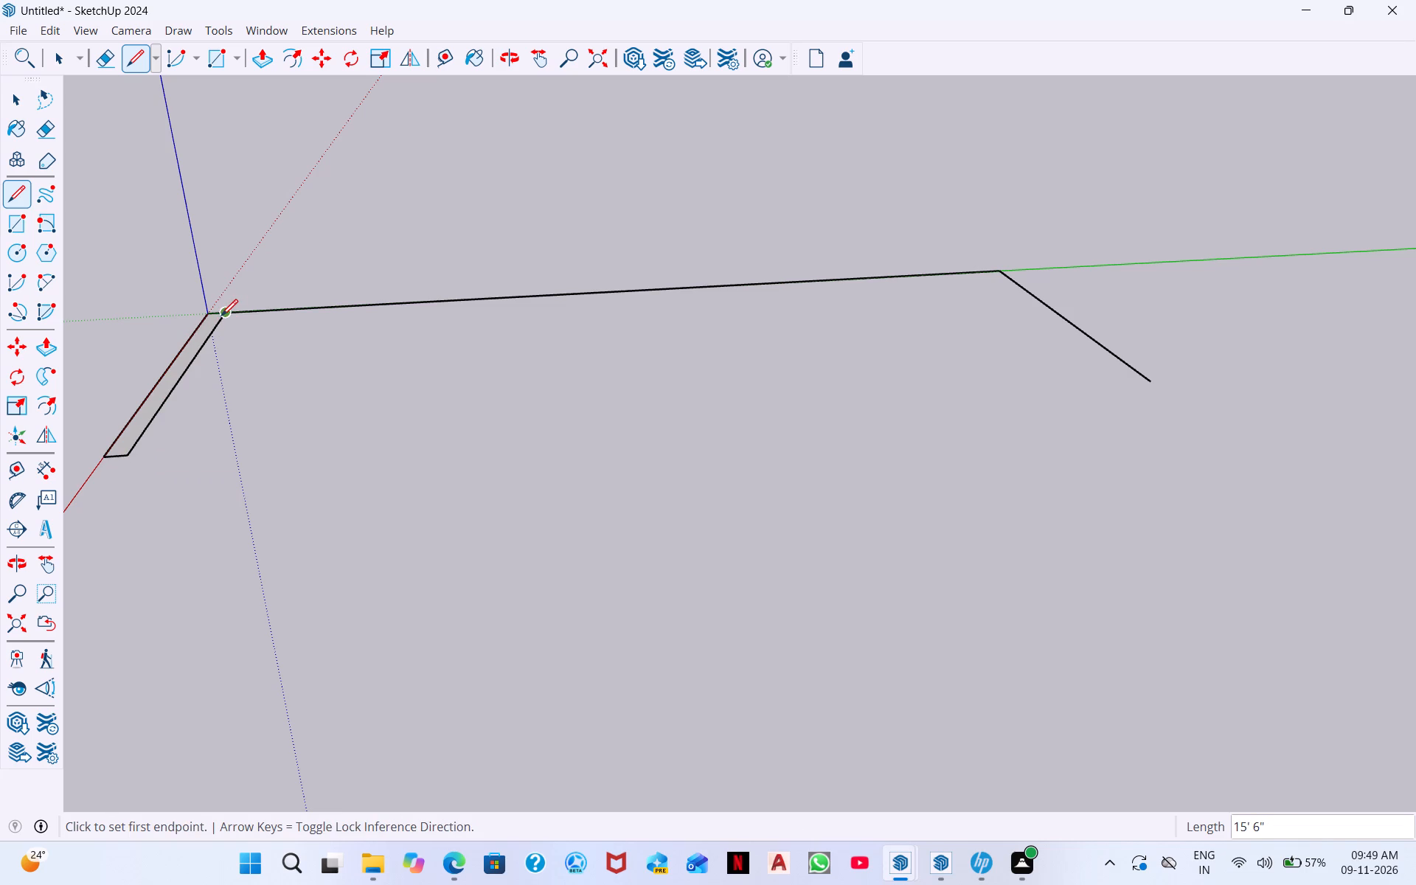
Draw a 9" line back along the first wall's inner line from its end on the 38' edge.
{"action": "left_click", "coordinate": [223, 314]}
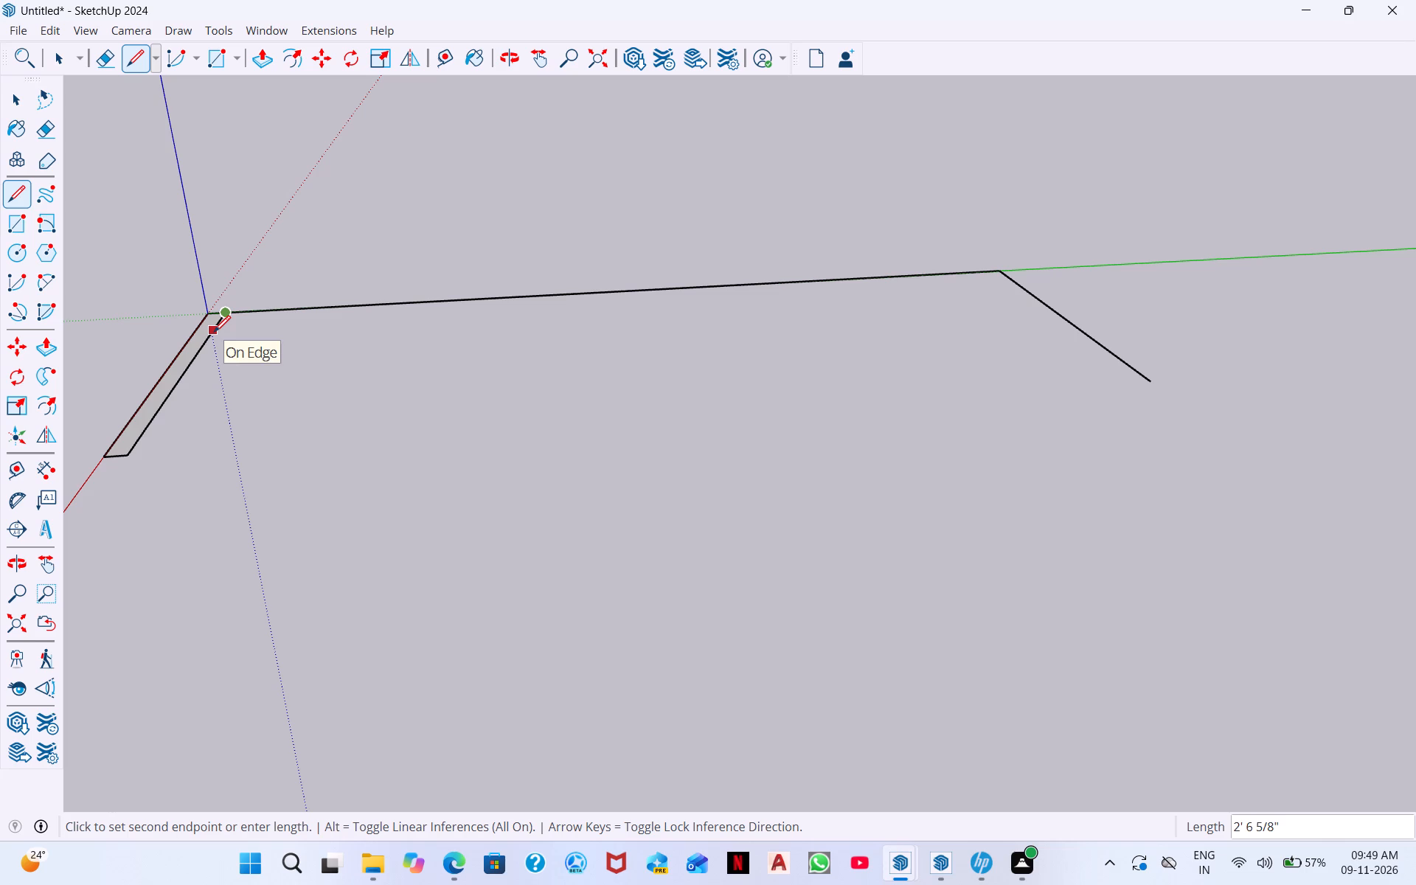
{"action": "type", "text": "9\""}
{"action": "key", "text": "Return"}
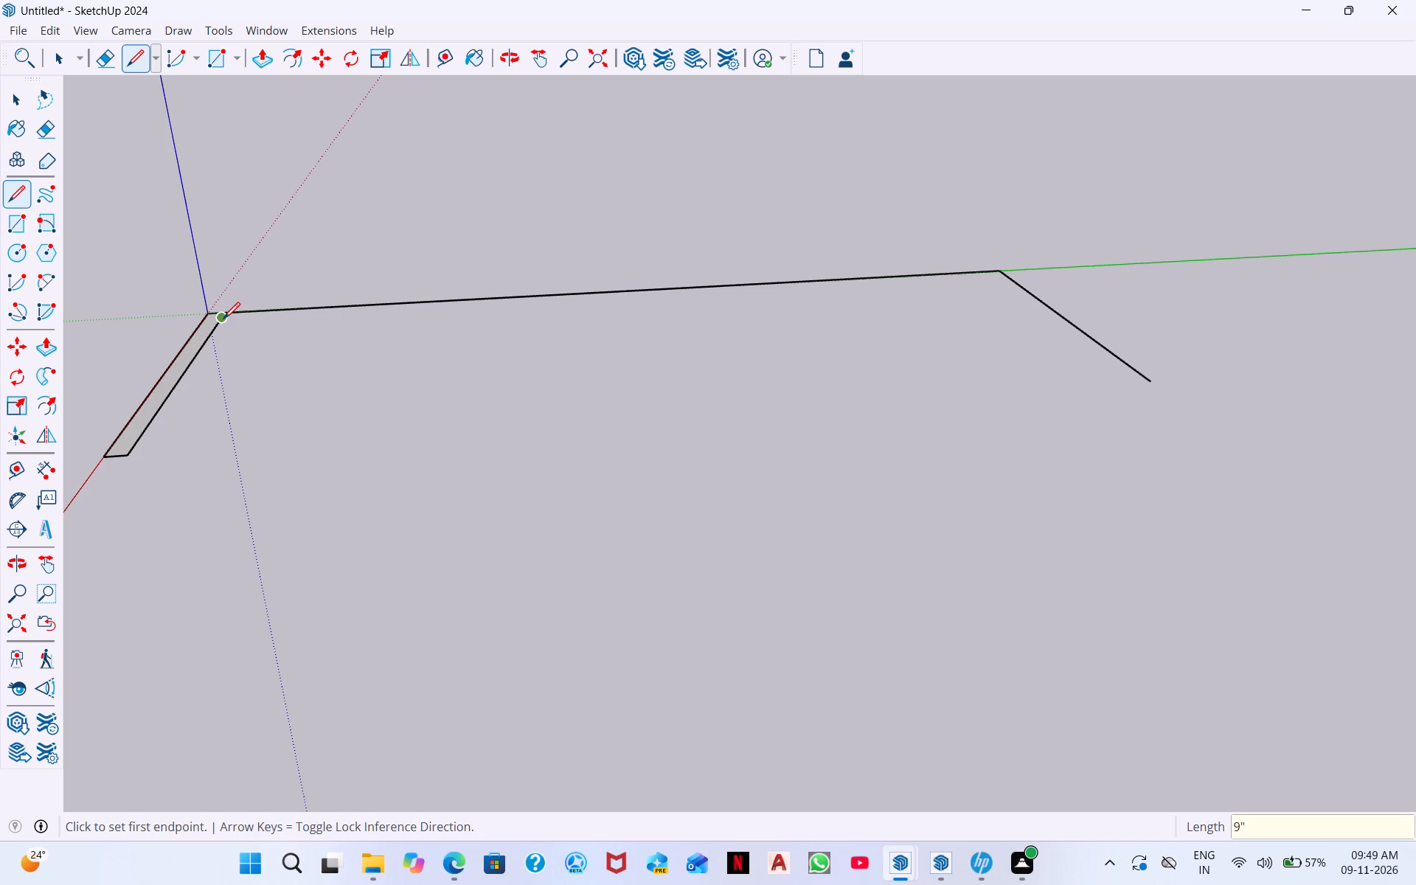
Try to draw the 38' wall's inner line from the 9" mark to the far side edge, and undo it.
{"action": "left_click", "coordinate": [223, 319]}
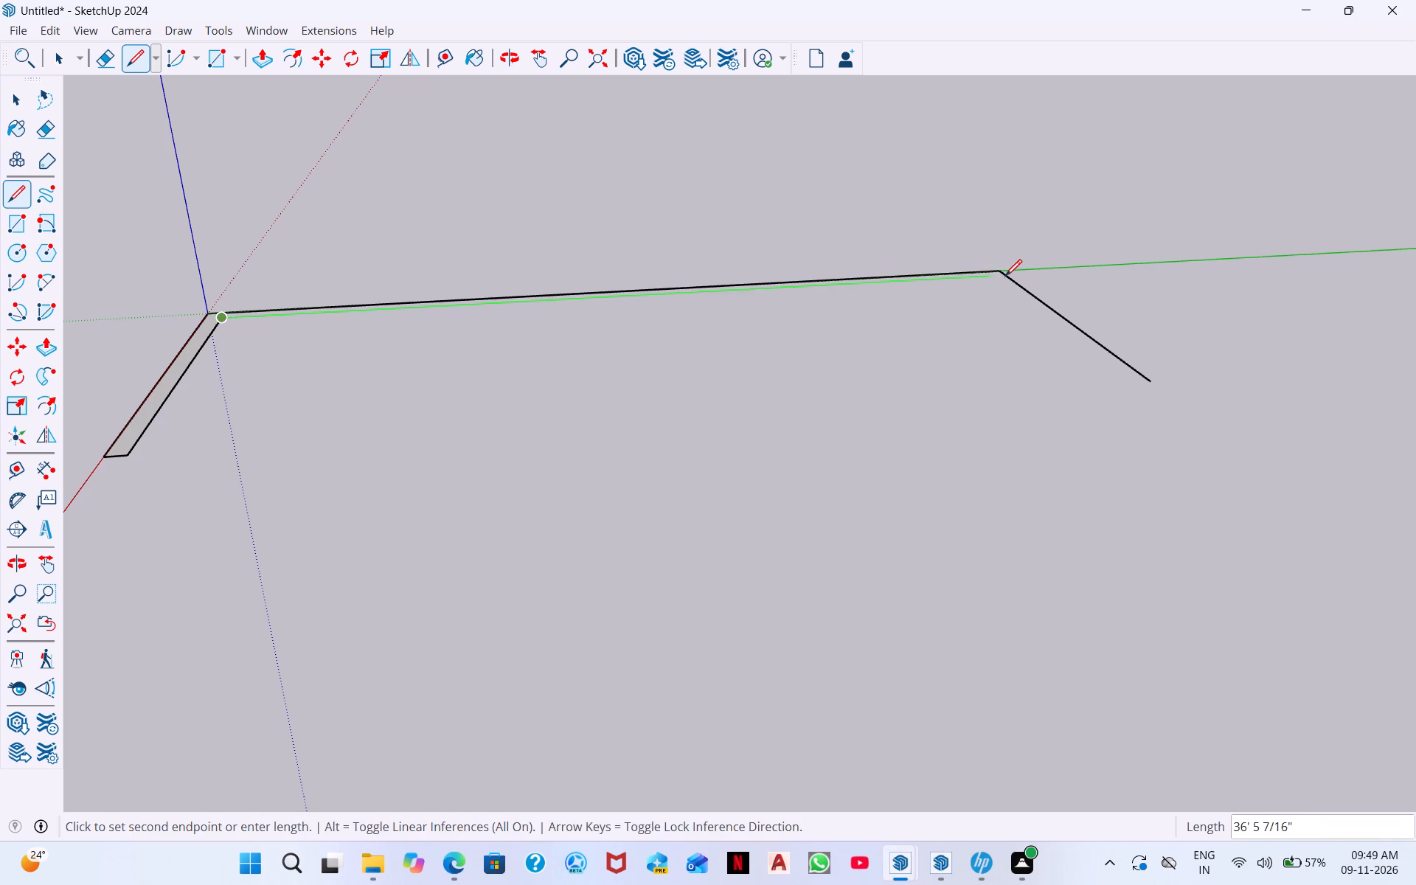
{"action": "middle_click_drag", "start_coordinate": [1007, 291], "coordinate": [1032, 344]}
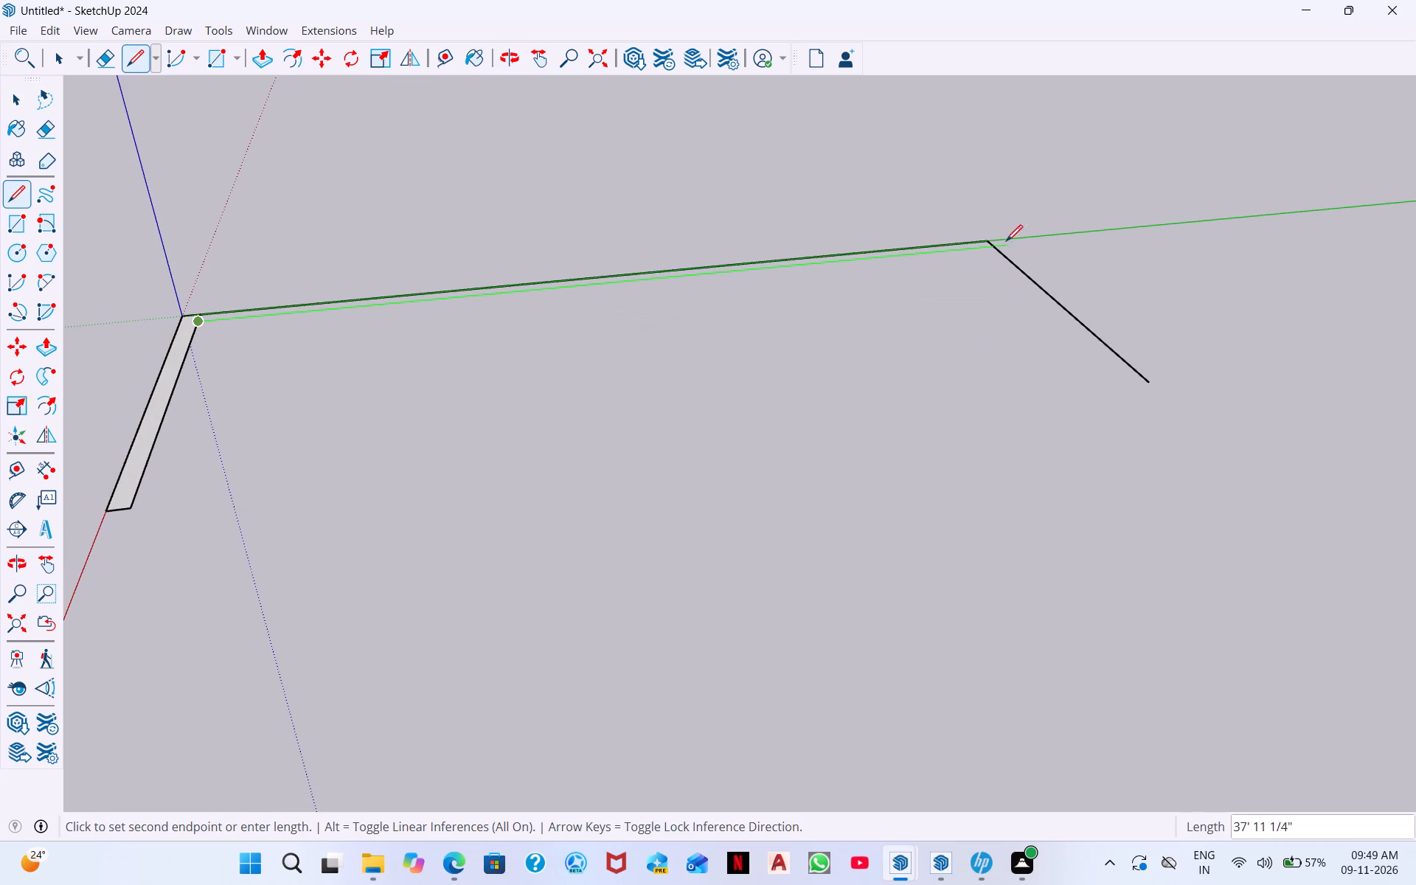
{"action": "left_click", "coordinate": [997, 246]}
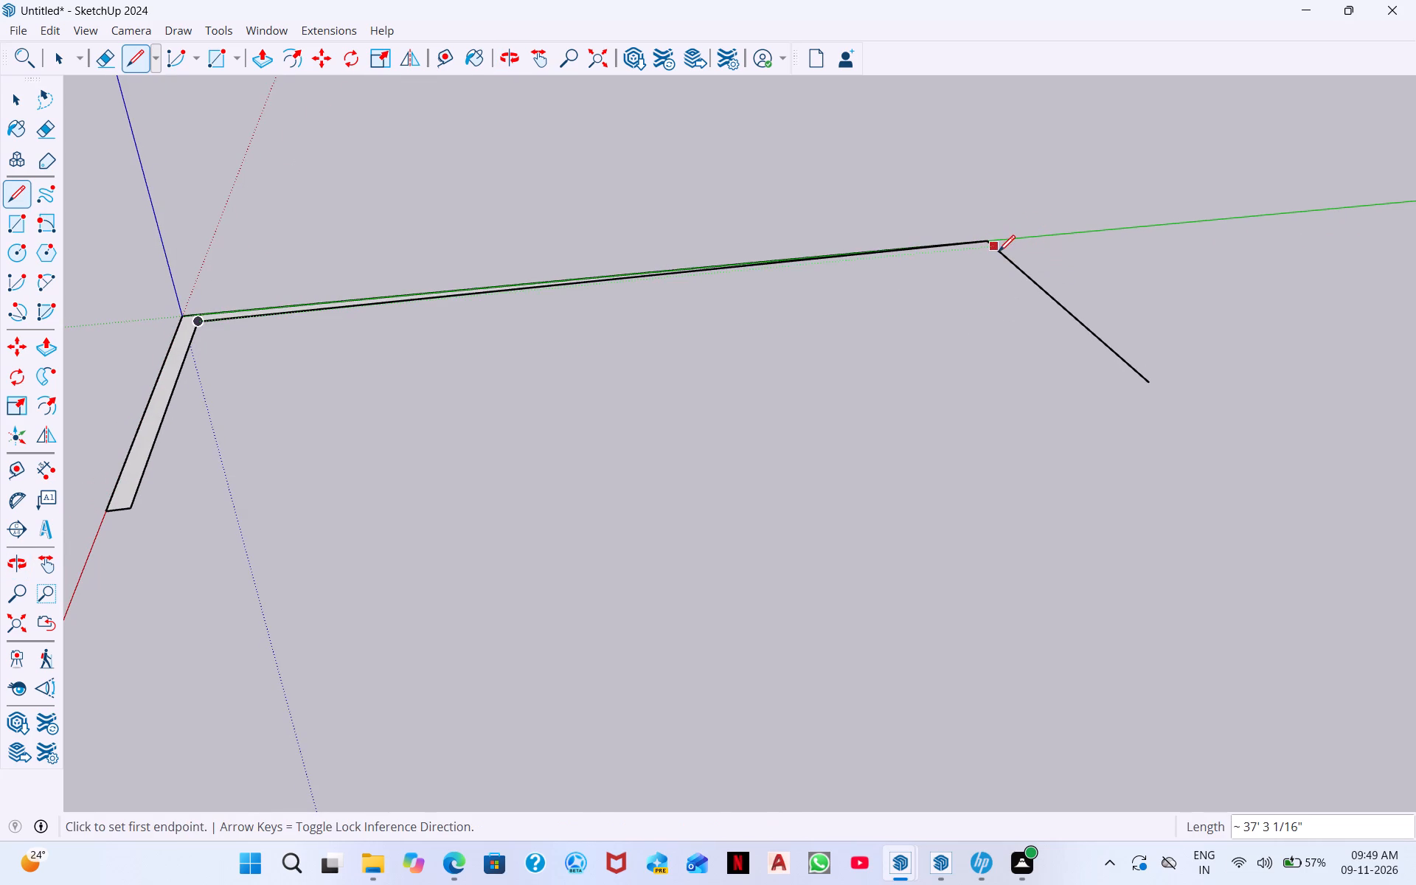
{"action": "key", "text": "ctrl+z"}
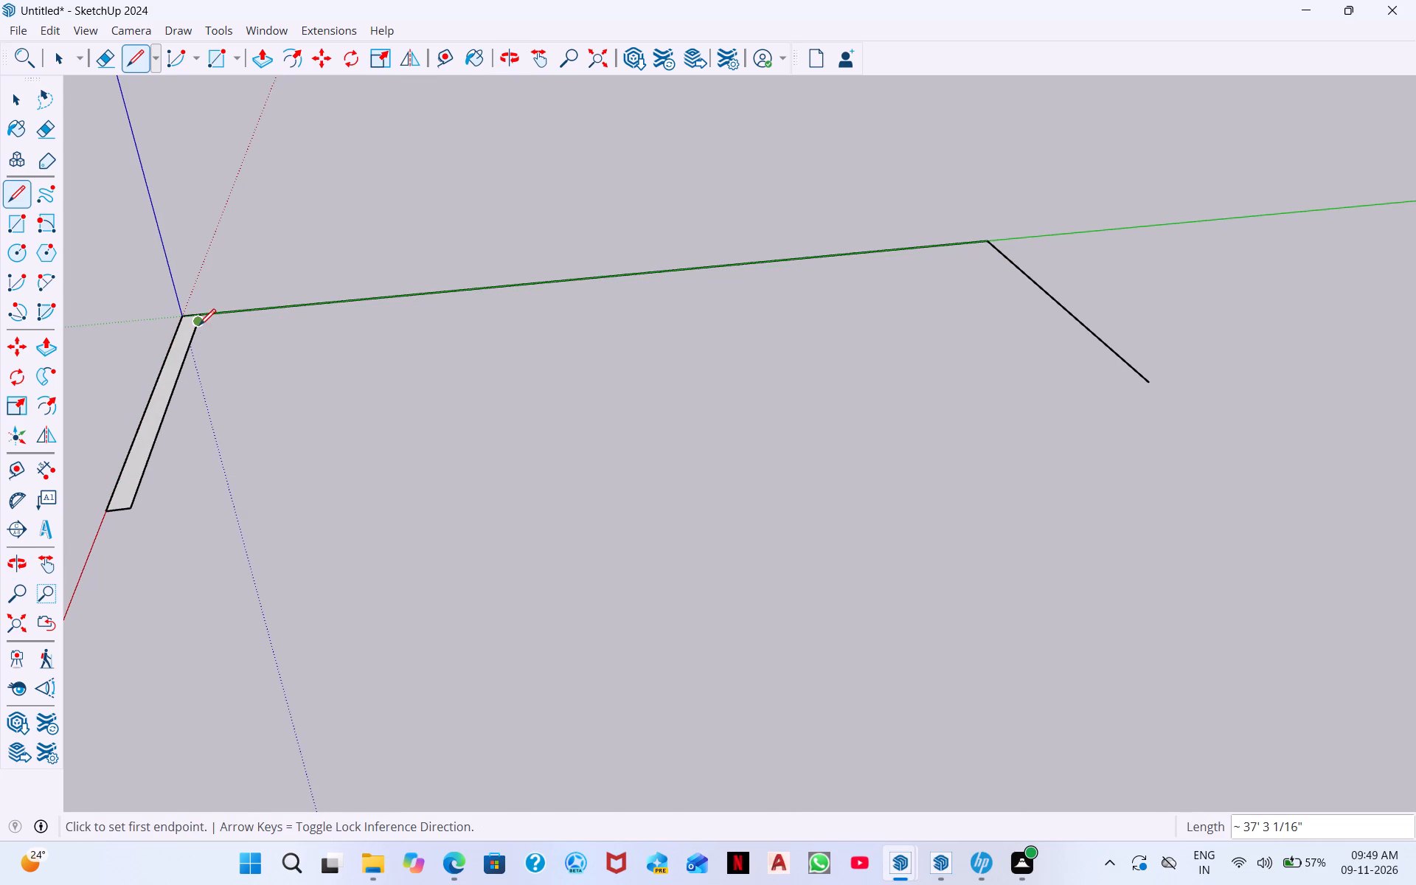
Draw a 37' 3" inner line parallel to the 38' edge, from the 9" mark to the far side edge.
{"action": "left_click", "coordinate": [199, 324]}
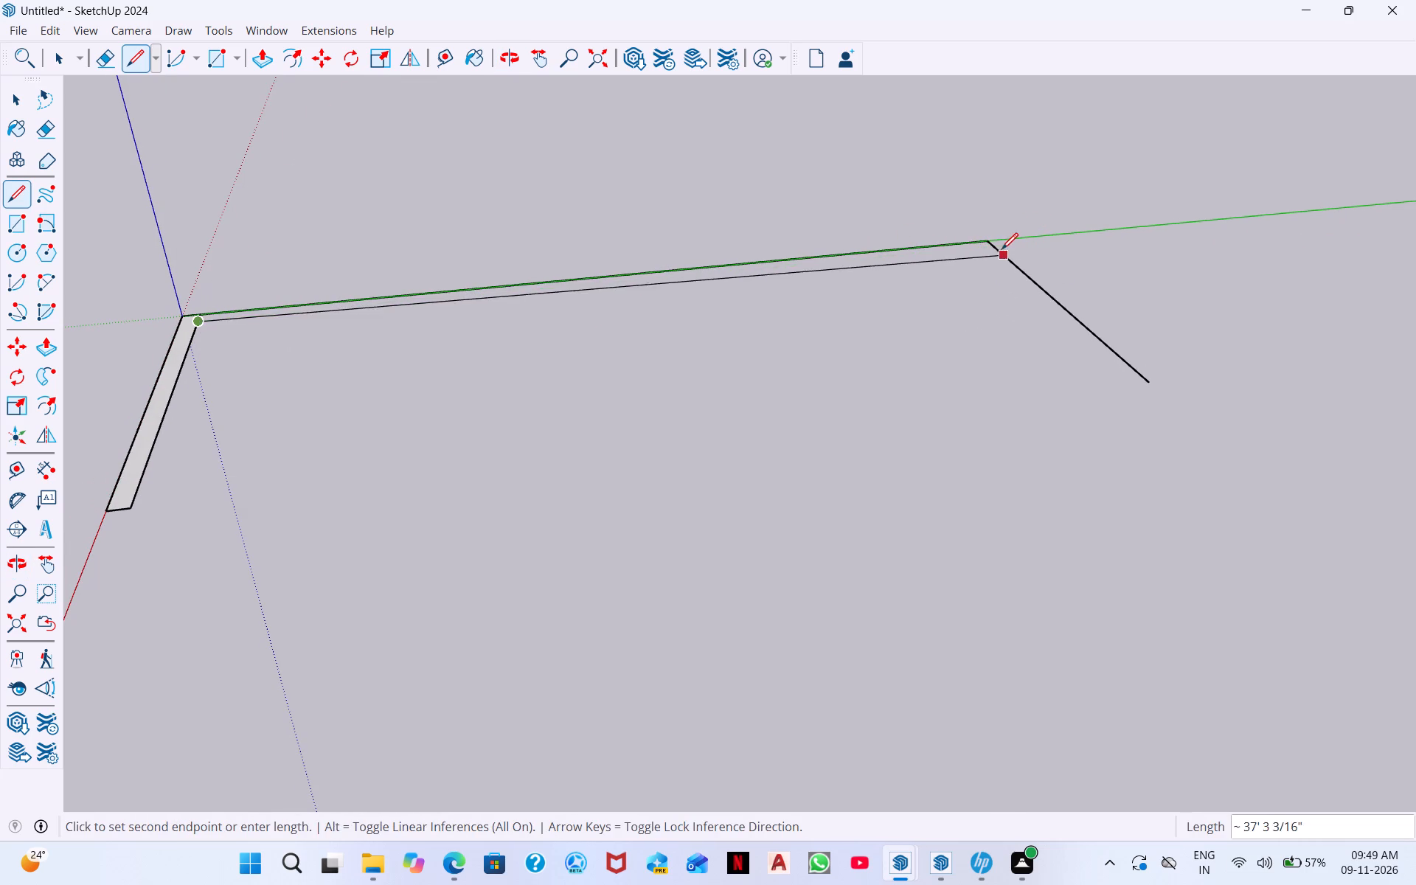
{"action": "left_click", "coordinate": [1001, 249]}
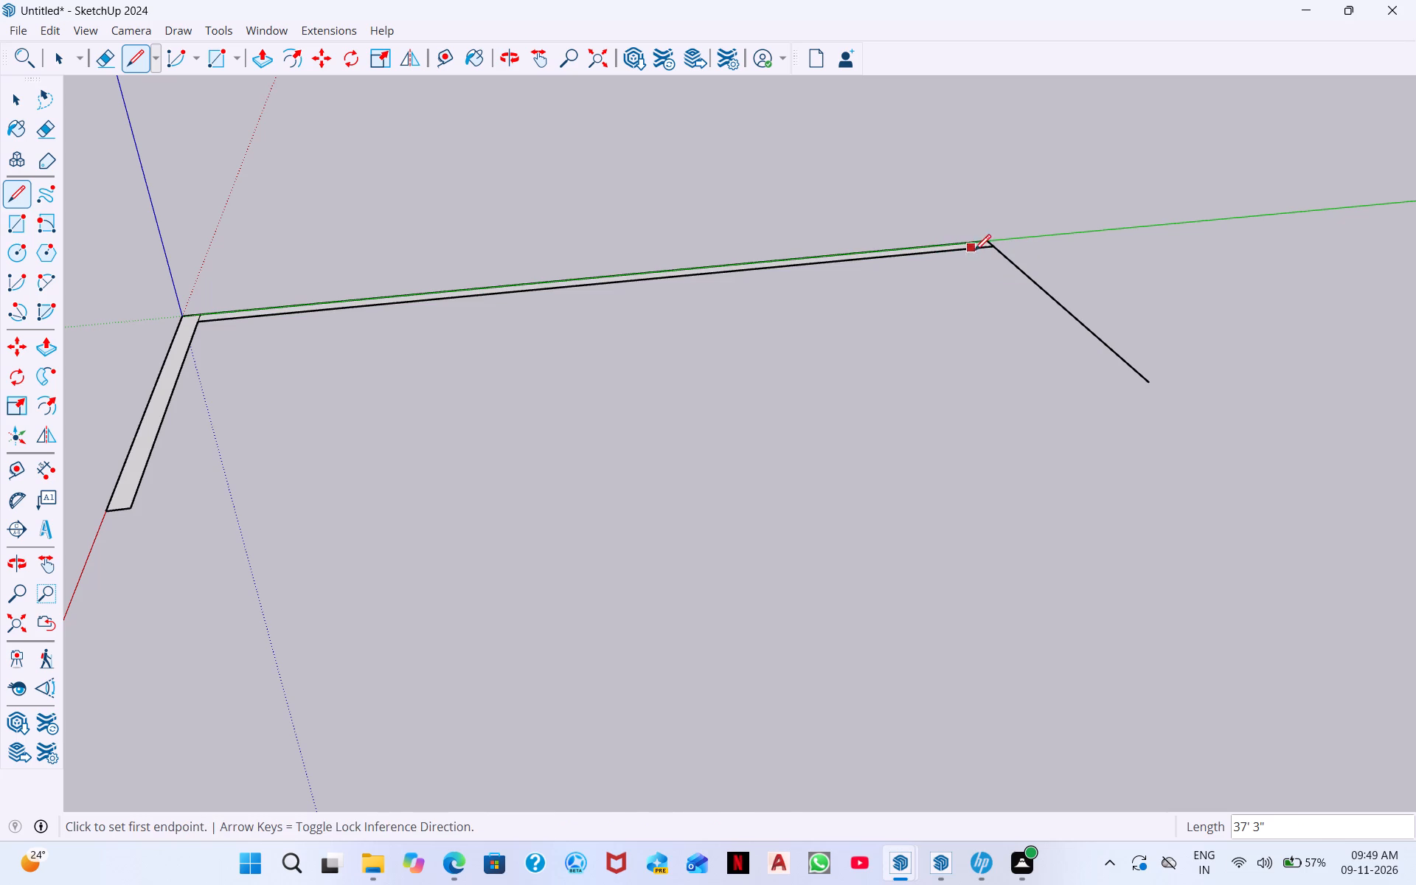
Draw a 9" line inward from the far side edge's free end, and a 14' 9" inner line parallel to that edge, meeting the 38' wall's inner line.
{"action": "middle_click_drag", "start_coordinate": [1063, 286], "coordinate": [997, 330]}
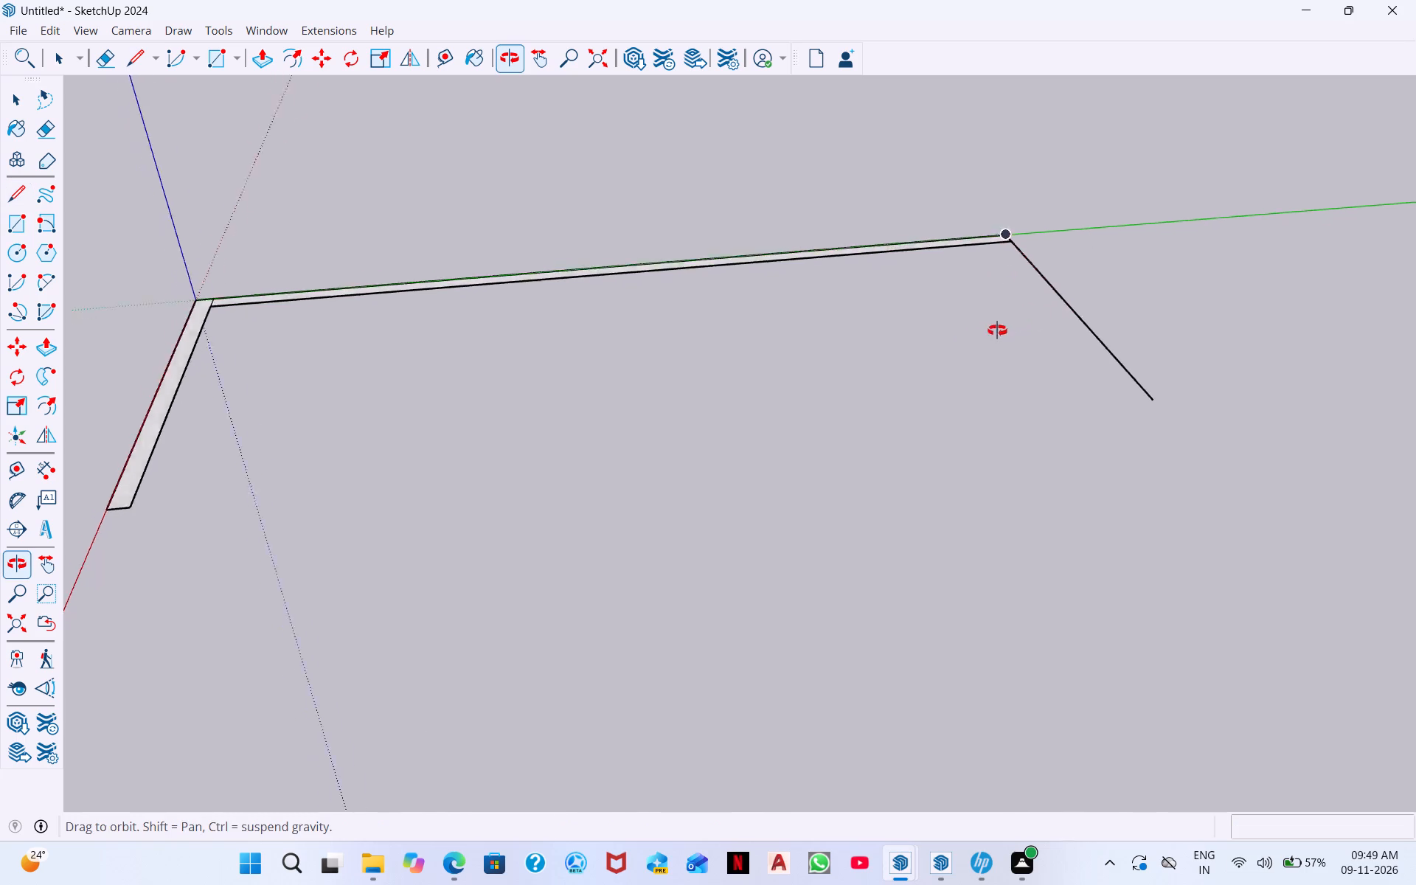
{"action": "middle_click_drag", "start_coordinate": [997, 330], "coordinate": [943, 398]}
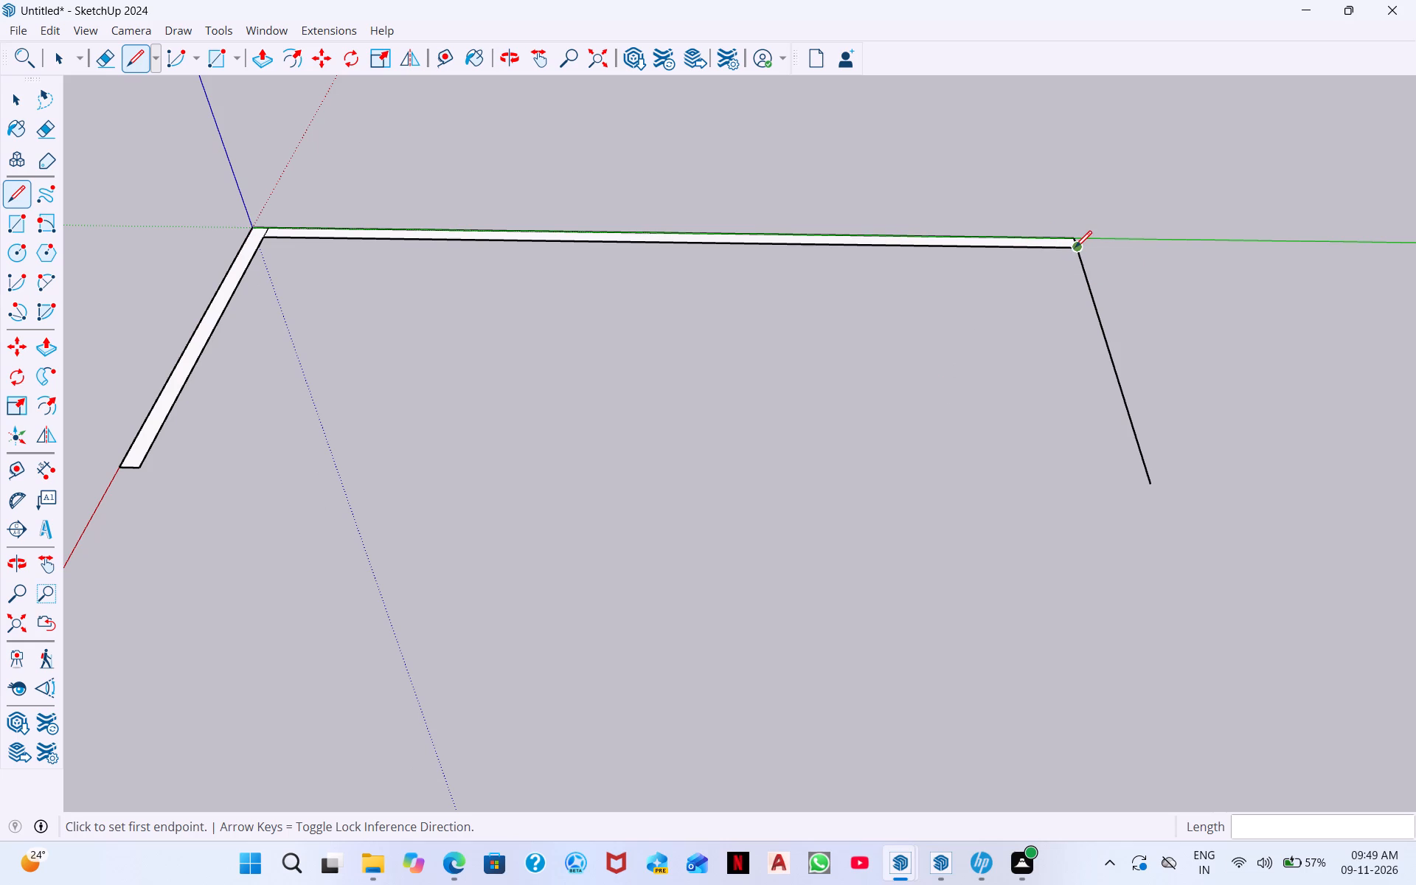
{"action": "left_click", "coordinate": [1075, 247]}
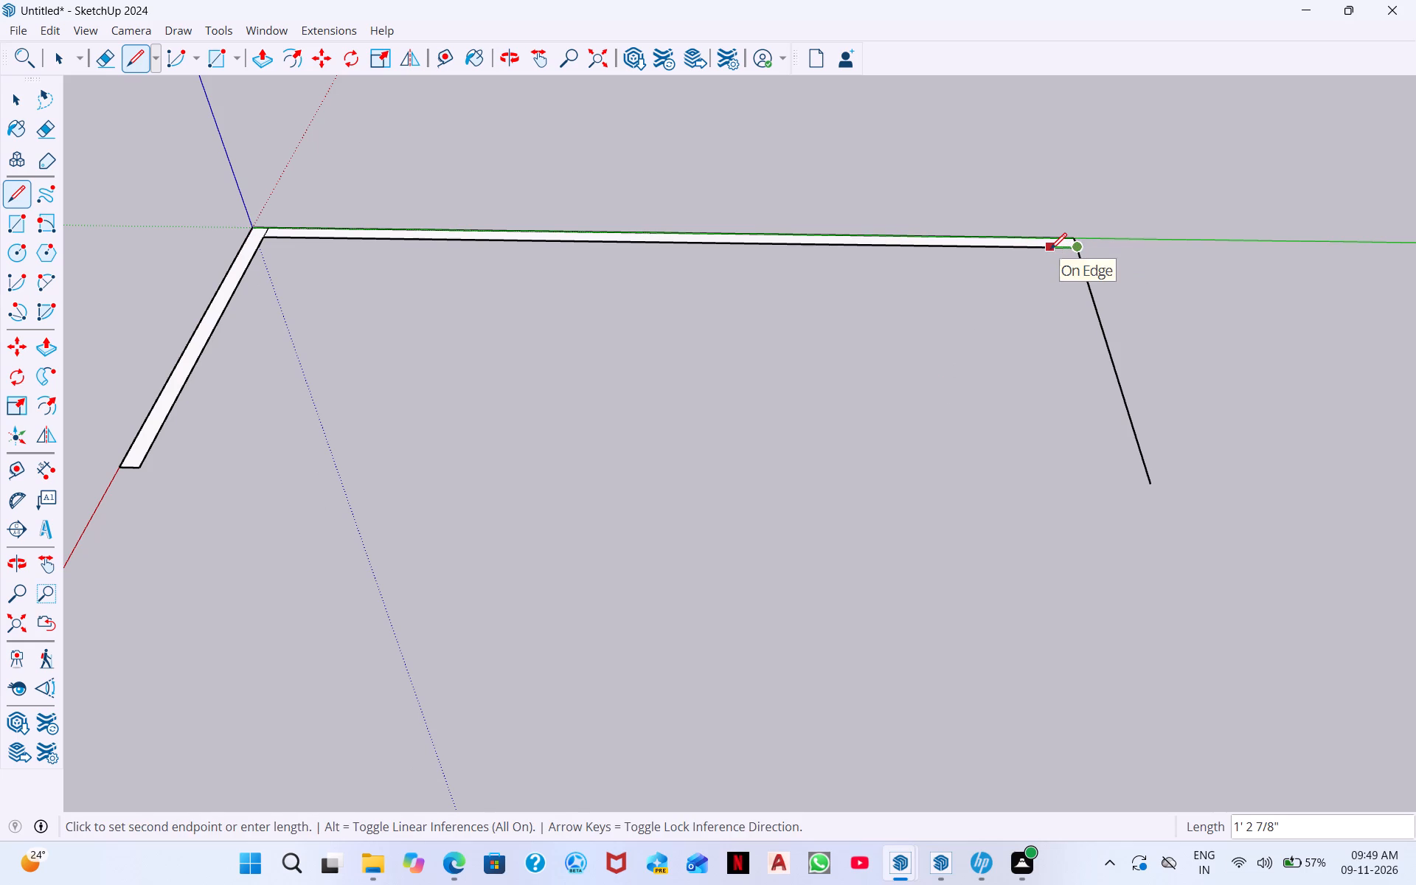
{"action": "key", "text": "Escape"}
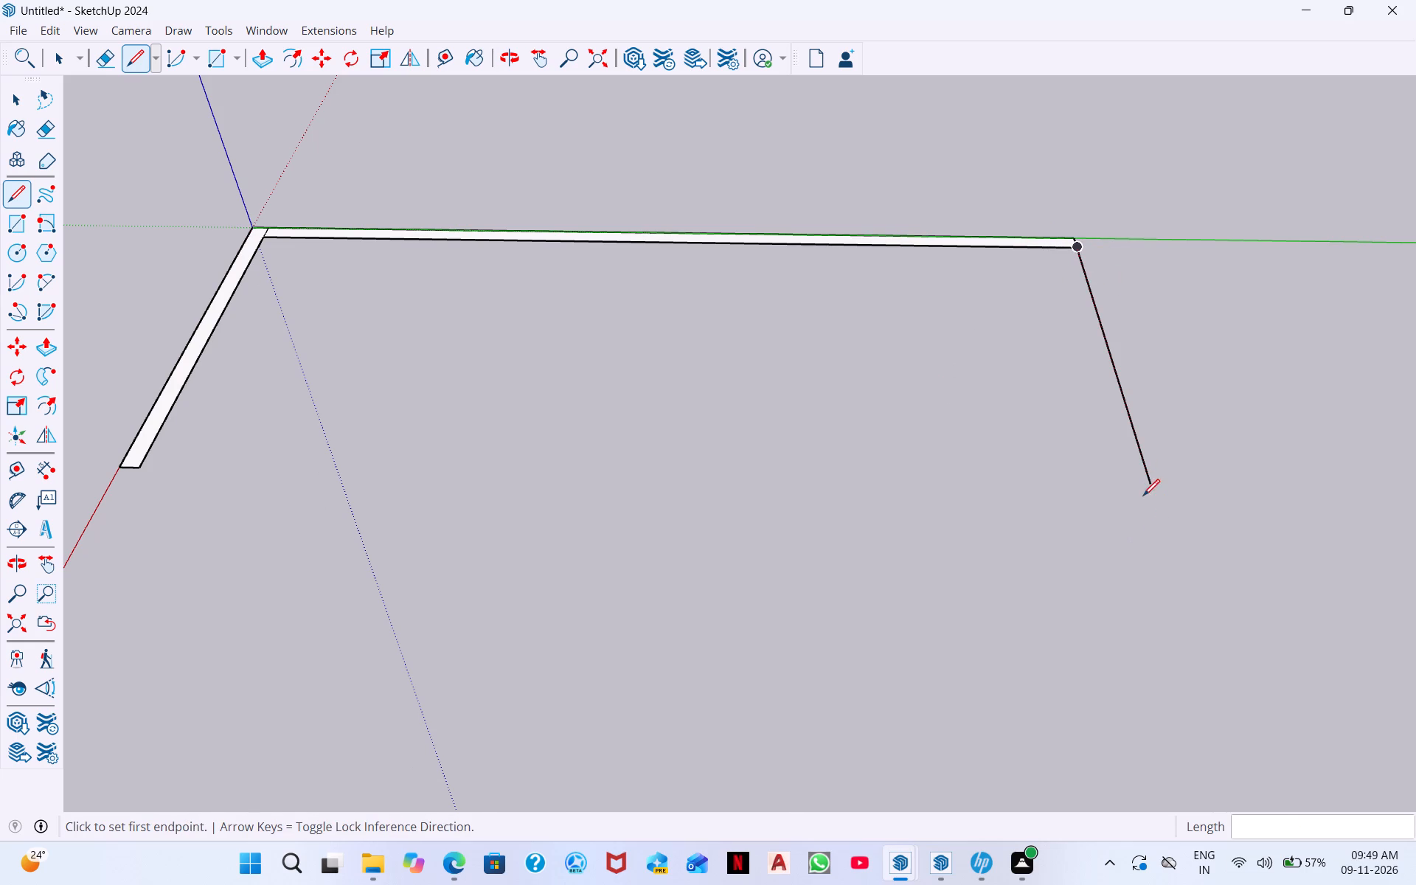
{"action": "left_click", "coordinate": [1150, 487]}
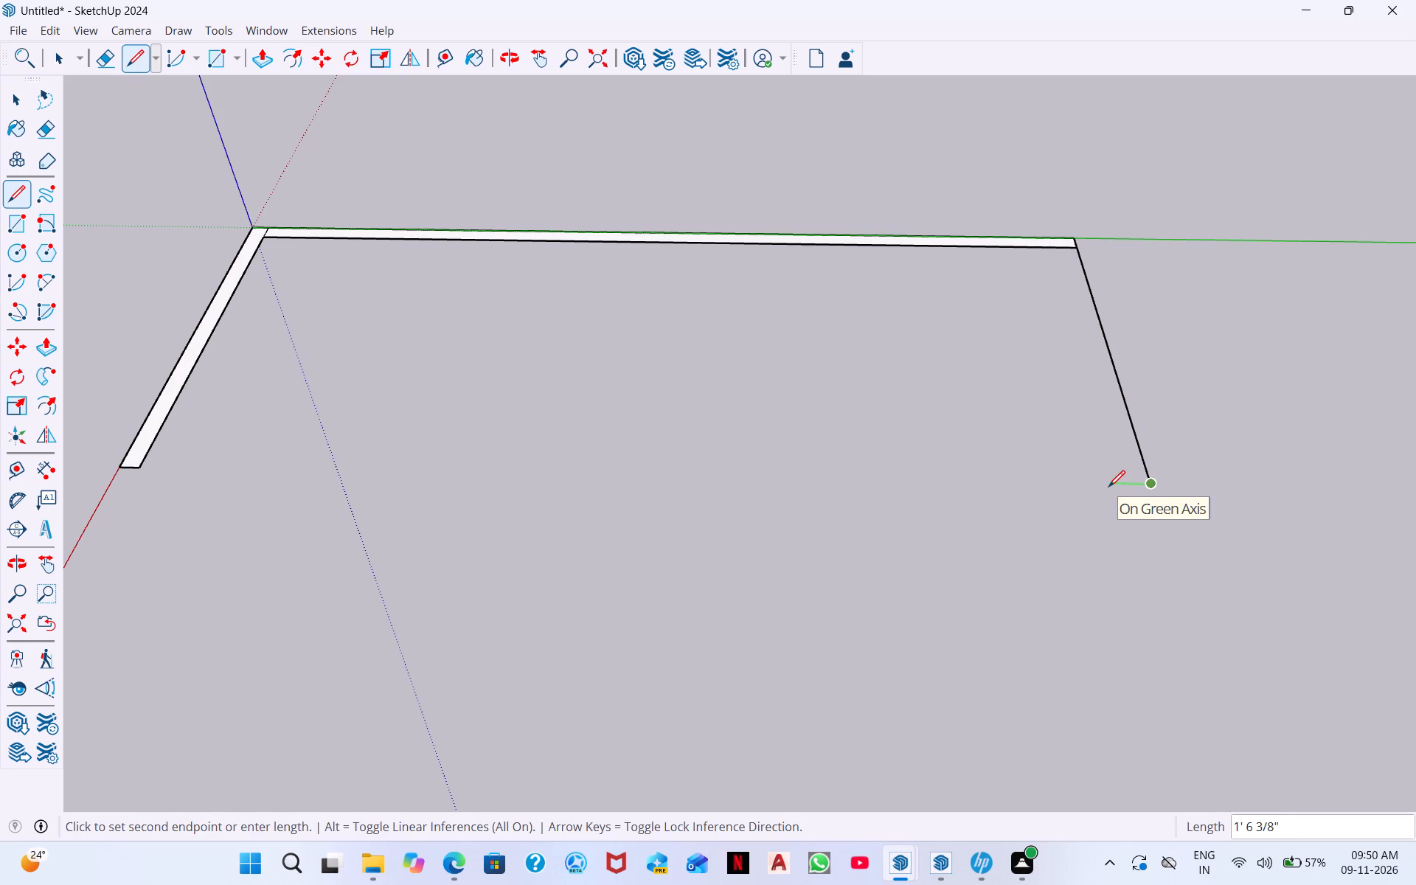
{"action": "type", "text": "9\""}
{"action": "key", "text": "Return"}
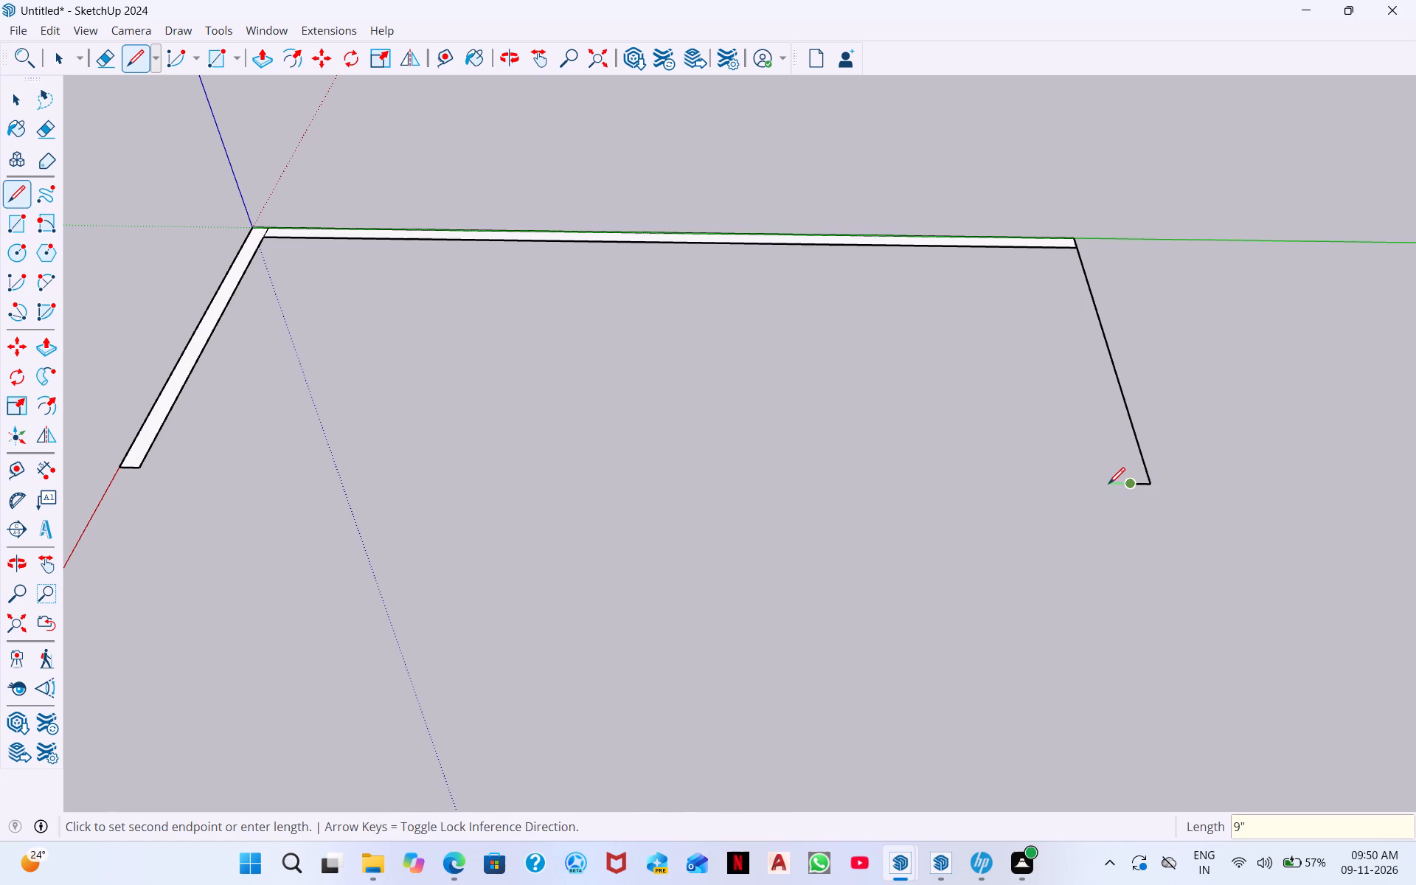
{"action": "left_click", "coordinate": [1061, 246]}
{"action": "key", "text": "Escape"}
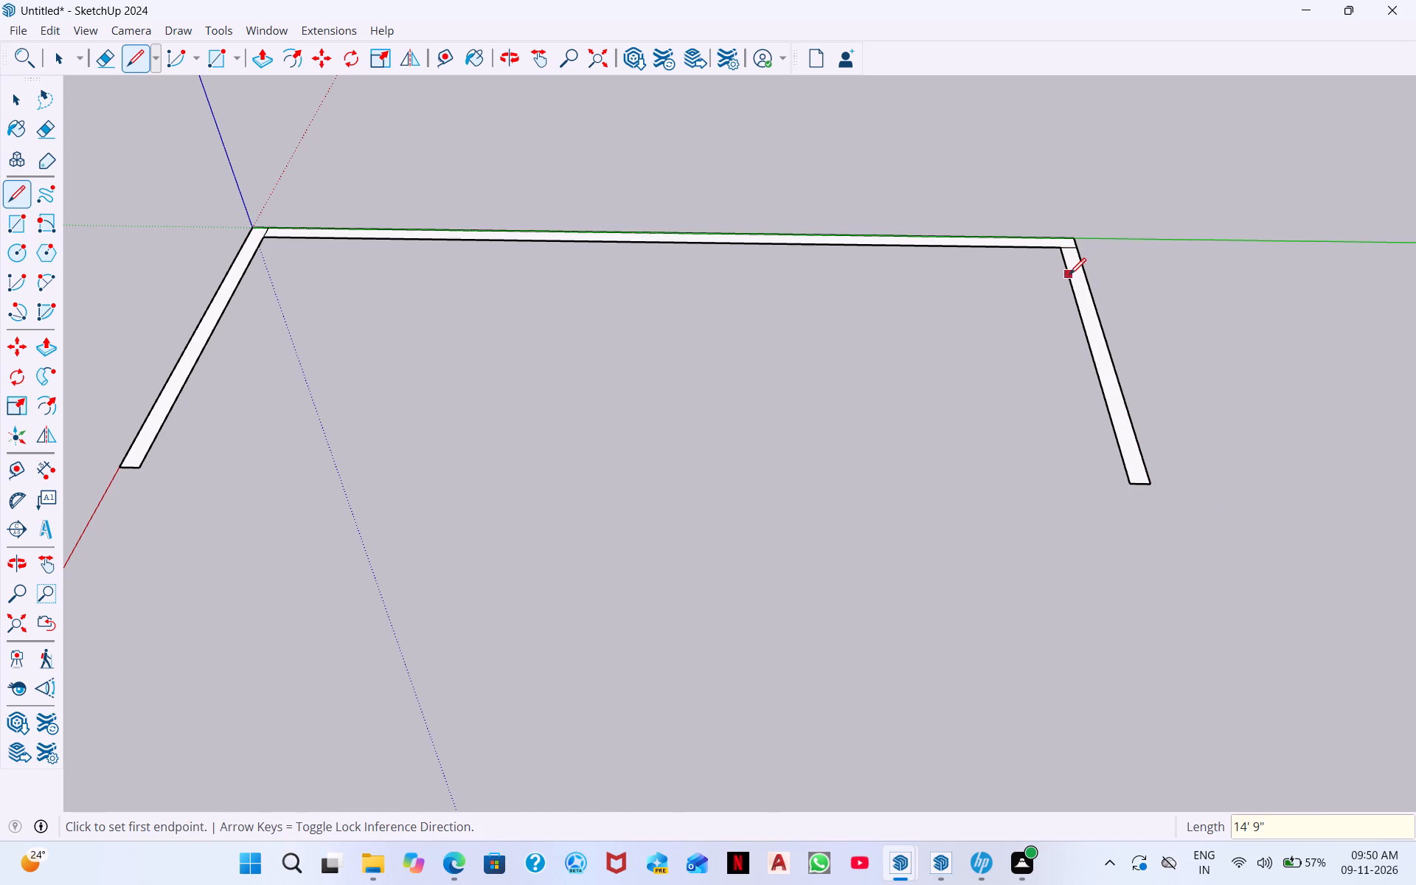
Start a line from the inner edge of the first wall strip toward the interior of the plan.
{"action": "left_click", "coordinate": [222, 322]}
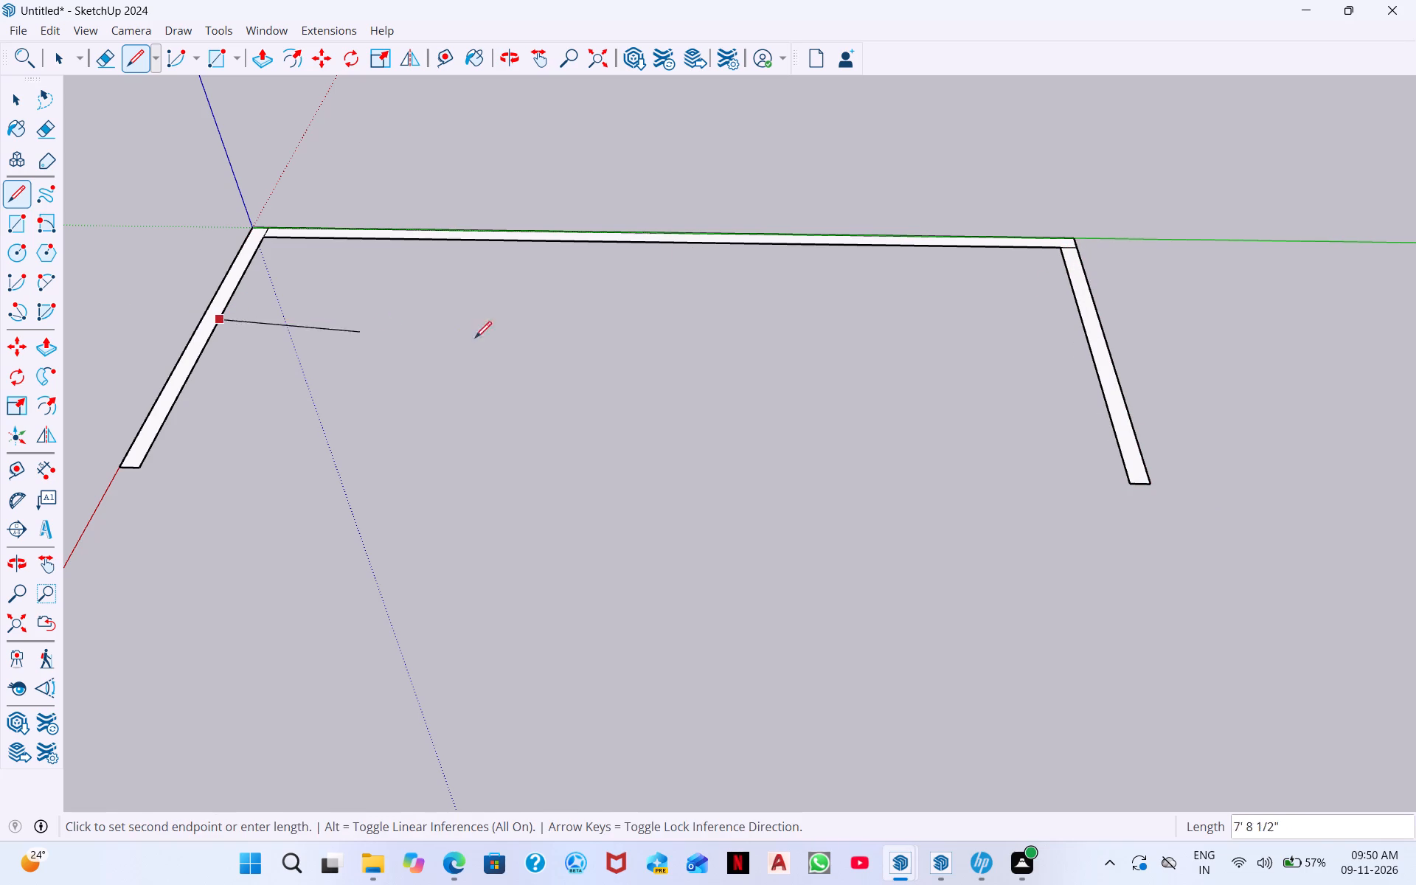
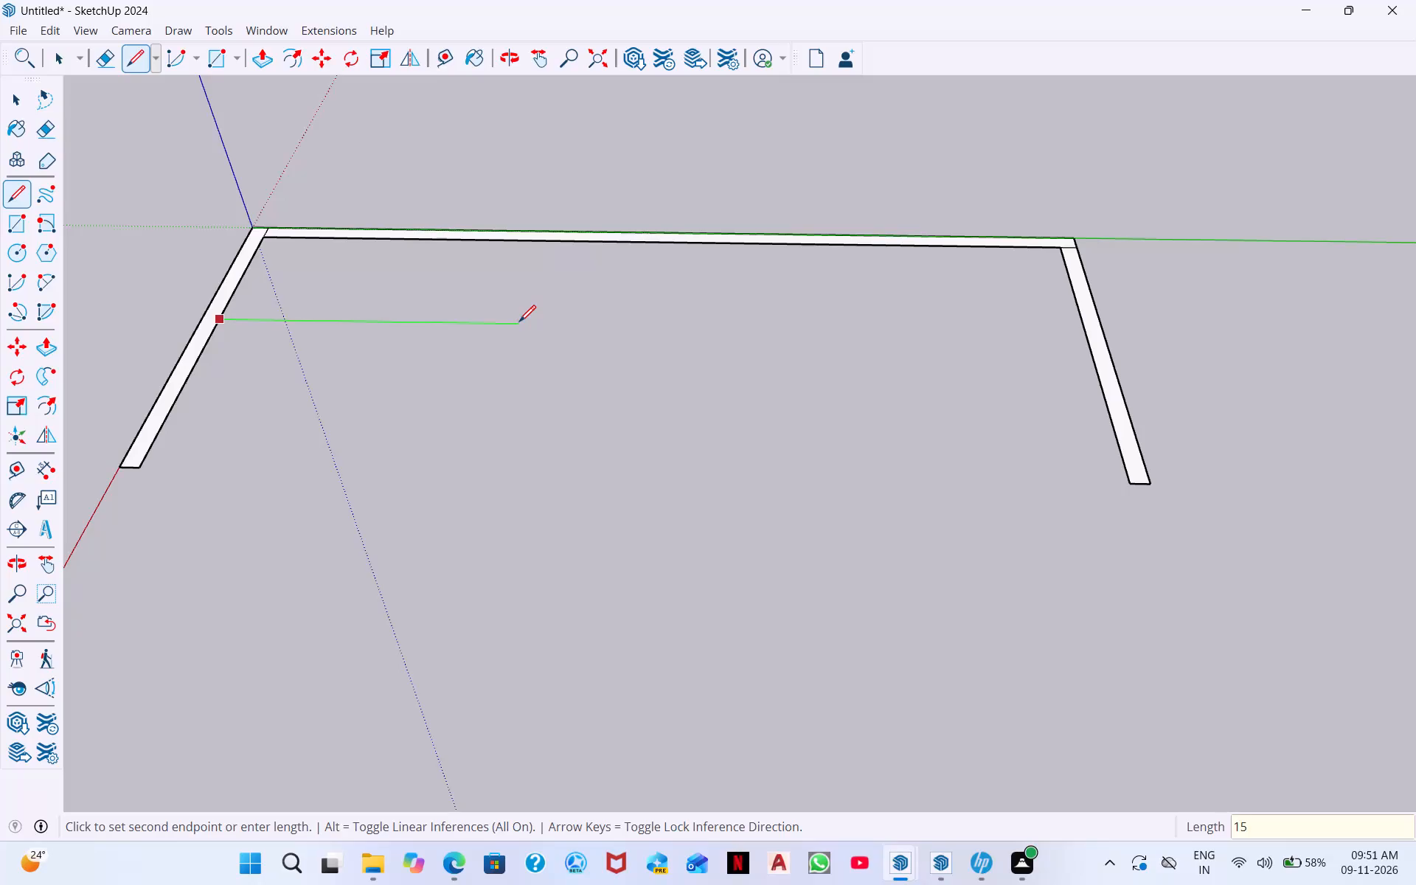
Finish the line from the first side wall at 15', and join its end to the 38' wall's inner line with a perpendicular line about 6' long.
{"action": "key", "text": "apostrophe"}
{"action": "key", "text": "Return"}
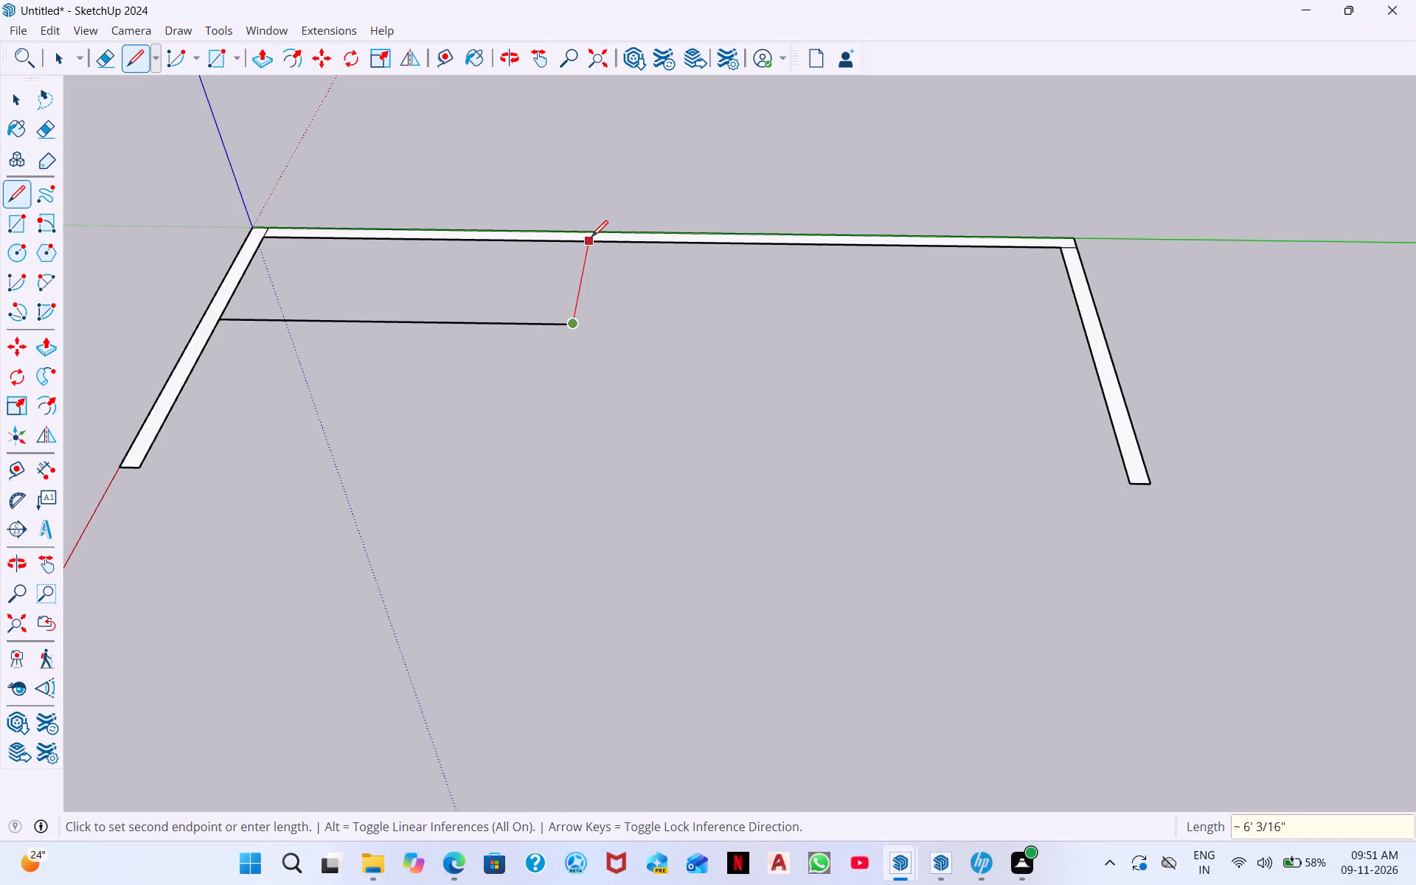
{"action": "left_click", "coordinate": [593, 242]}
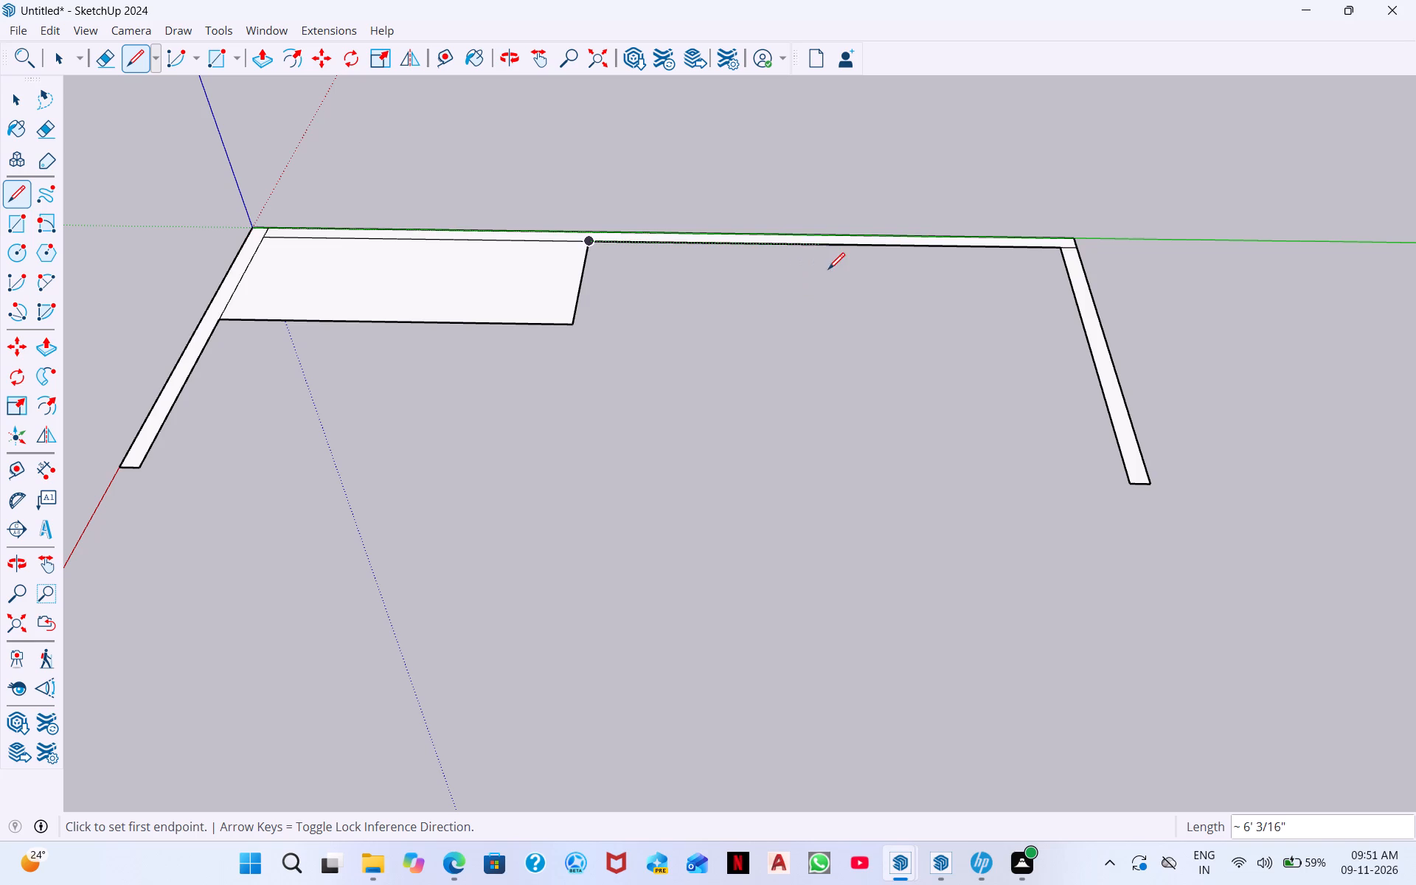
{"action": "key", "text": "Escape"}
Draw a 15' line inward from the far side wall's inner edge, and join its end to the 38' wall's inner line, about 6' long.
{"action": "left_click", "coordinate": [1083, 331]}
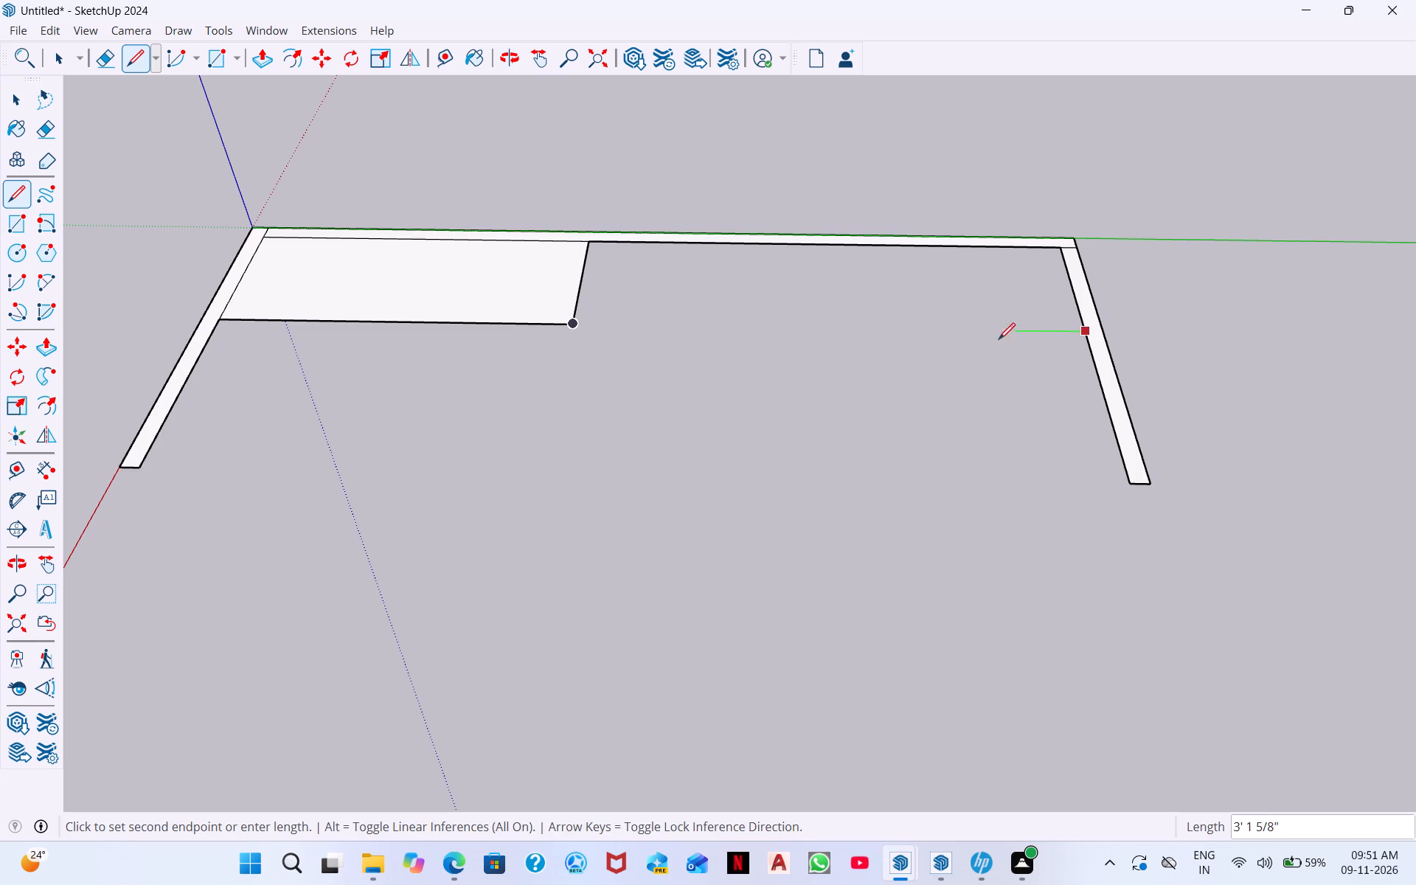
{"action": "type", "text": "15'"}
{"action": "key", "text": "Return"}
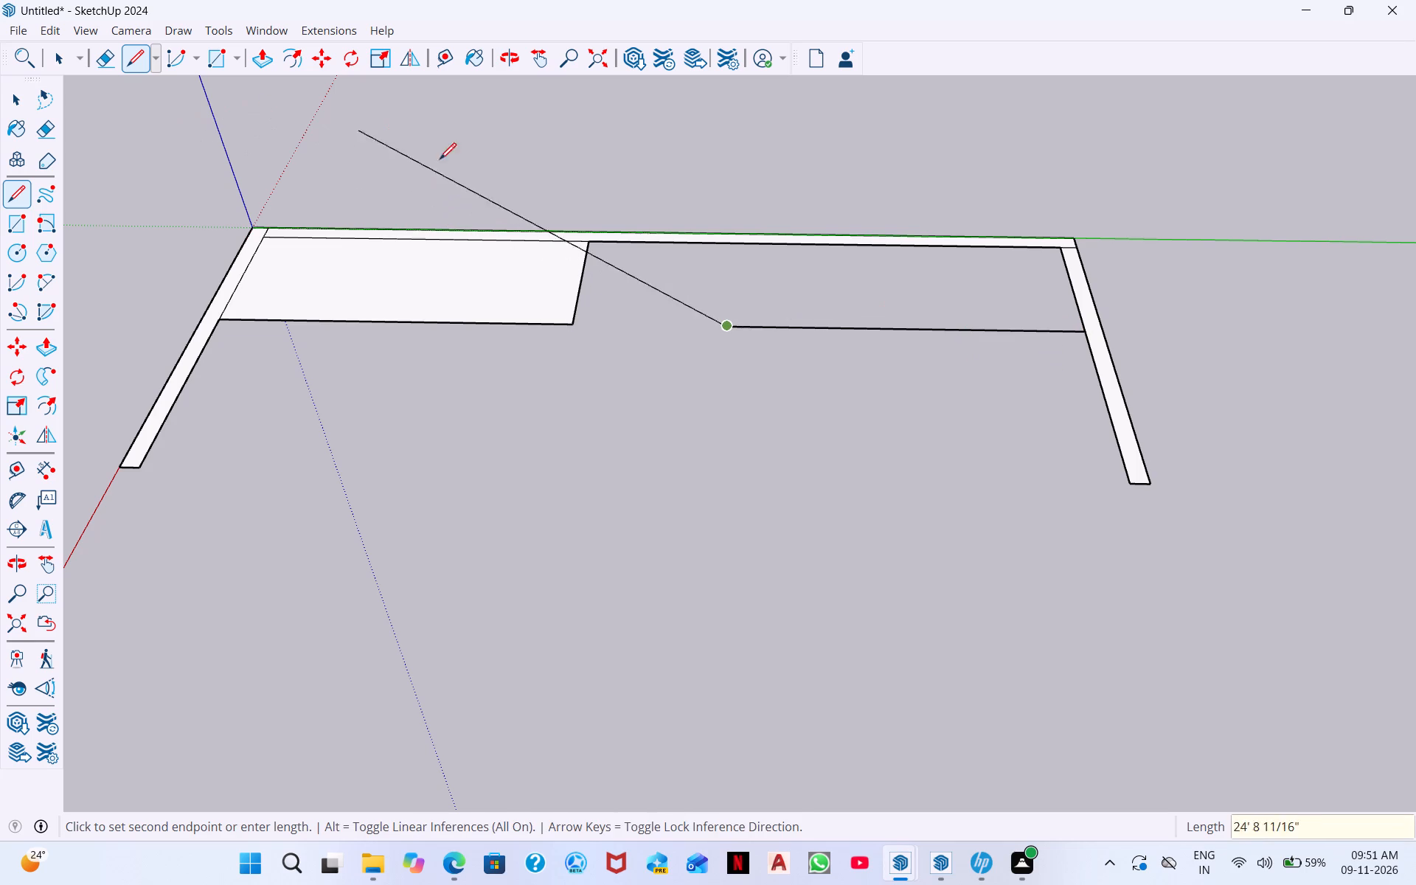
{"action": "left_click", "coordinate": [729, 247]}
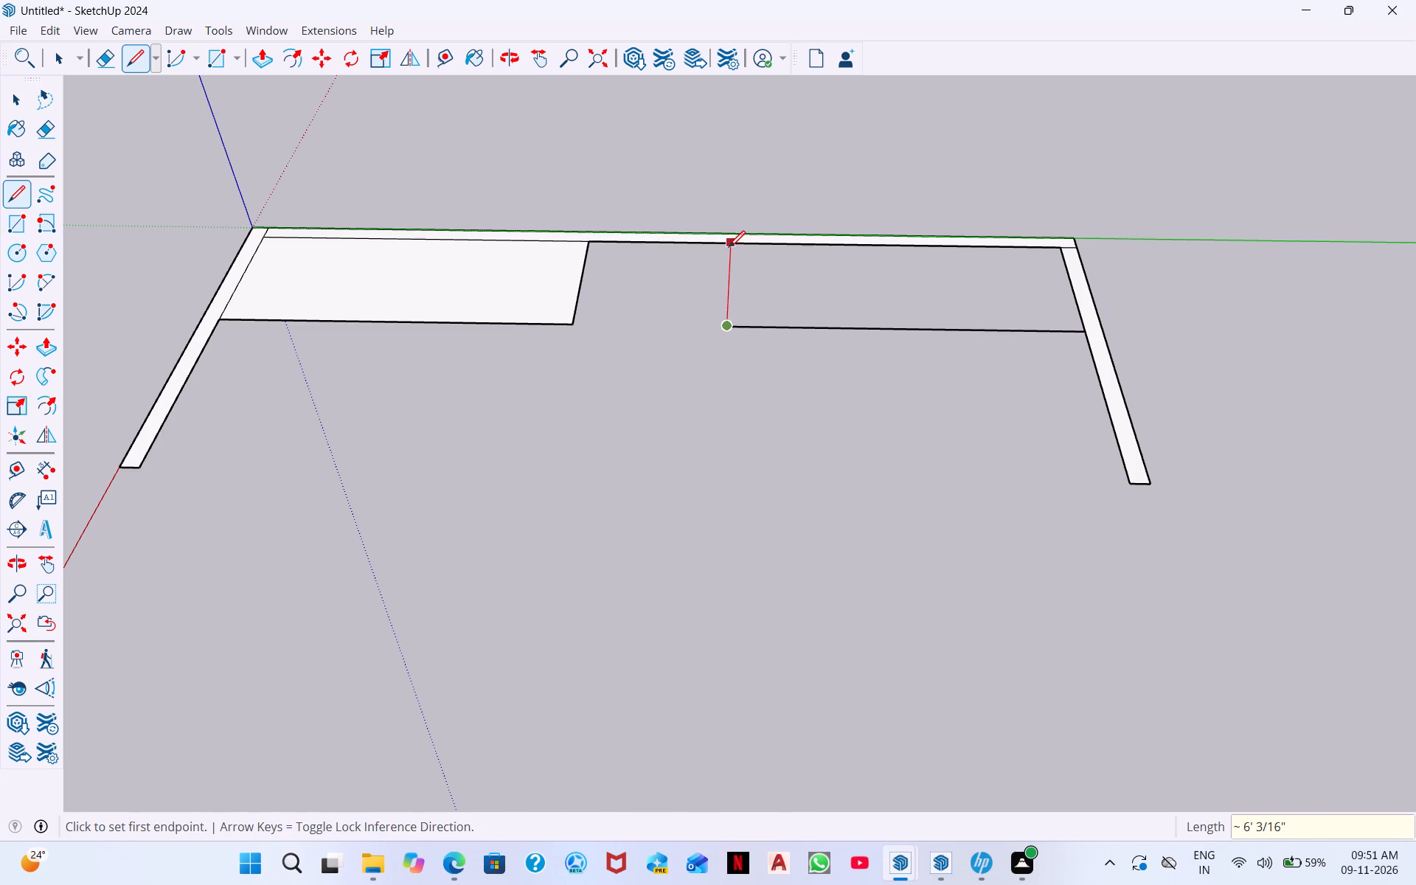
Erase the two 15' lines, keeping the two short perpendicular lines on the 38' wall.
{"action": "left_click", "coordinate": [32, 127]}
{"action": "left_click_drag", "start_coordinate": [286, 319], "coordinate": [292, 328]}
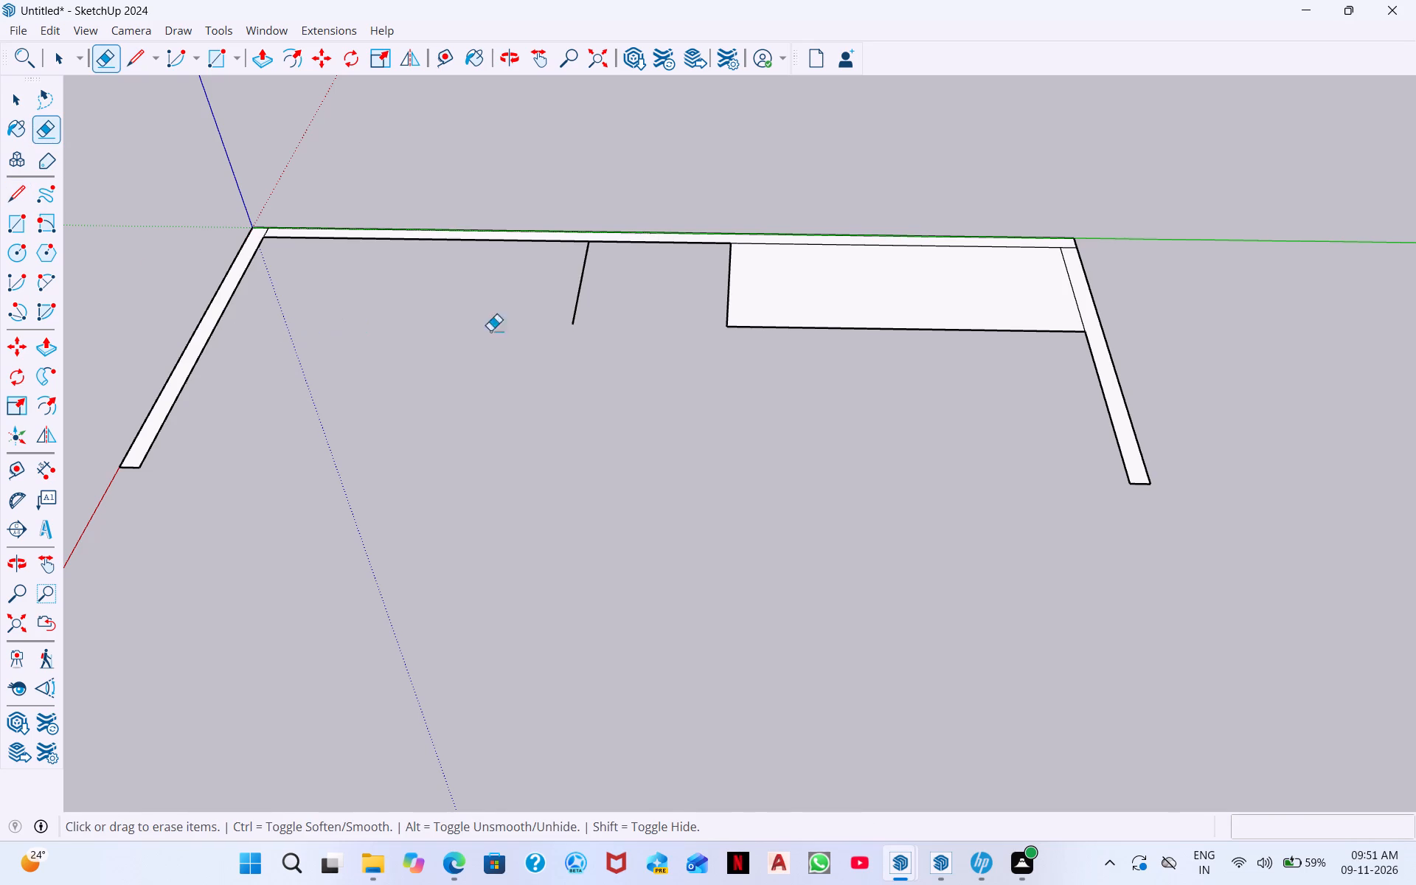
{"action": "left_click_drag", "start_coordinate": [856, 309], "coordinate": [873, 338]}
{"action": "key", "text": "Escape"}
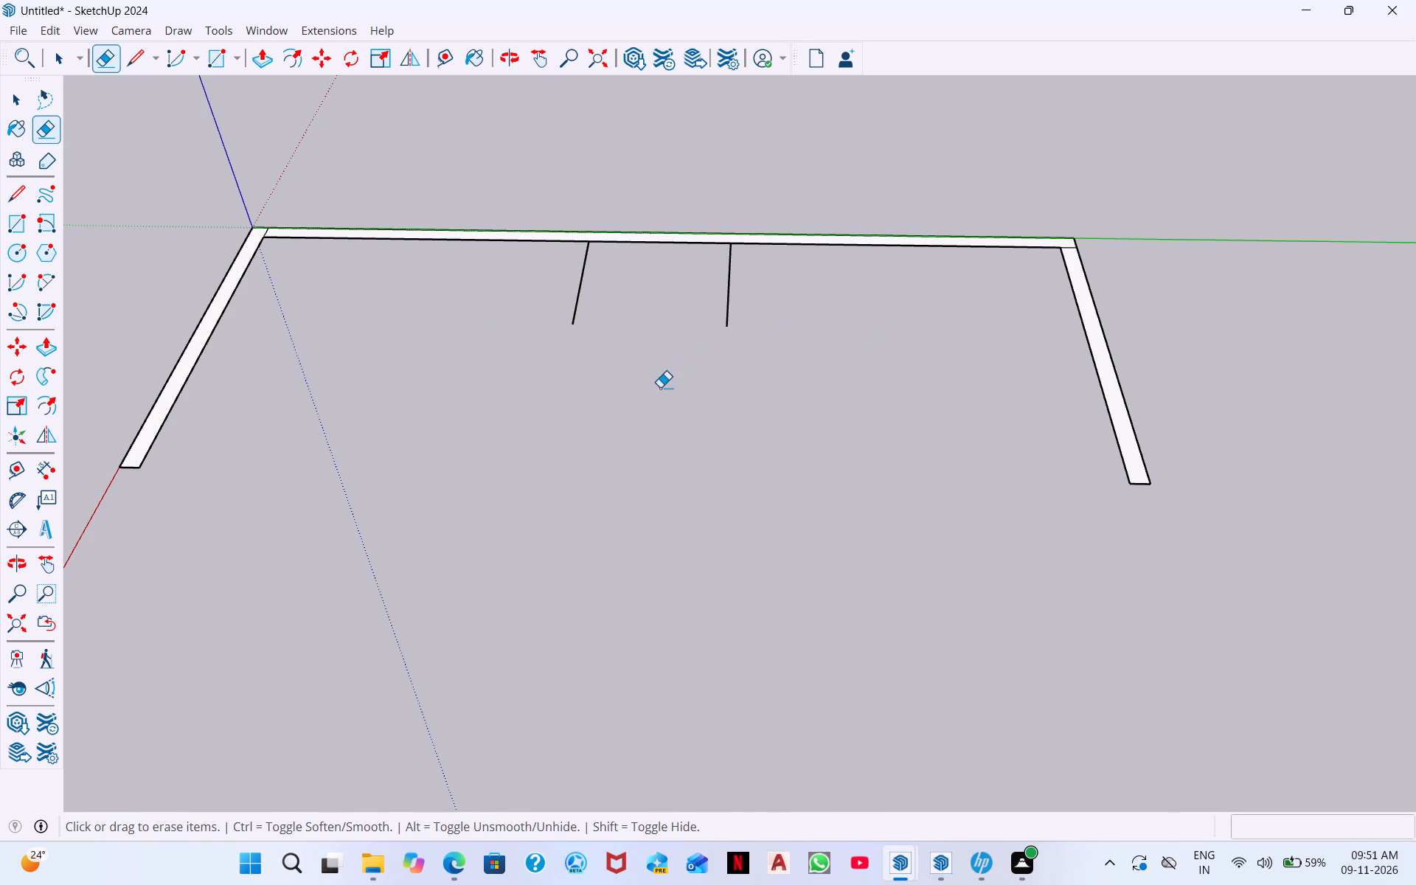
Draw 9" lines across the 38' wall's thickness where the two perpendicular lines meet its inner line.
{"action": "middle_click_drag", "start_coordinate": [660, 316], "coordinate": [674, 467]}
{"action": "scroll", "coordinate": [664, 313], "scroll_direction": "up", "scroll_amount": 4}
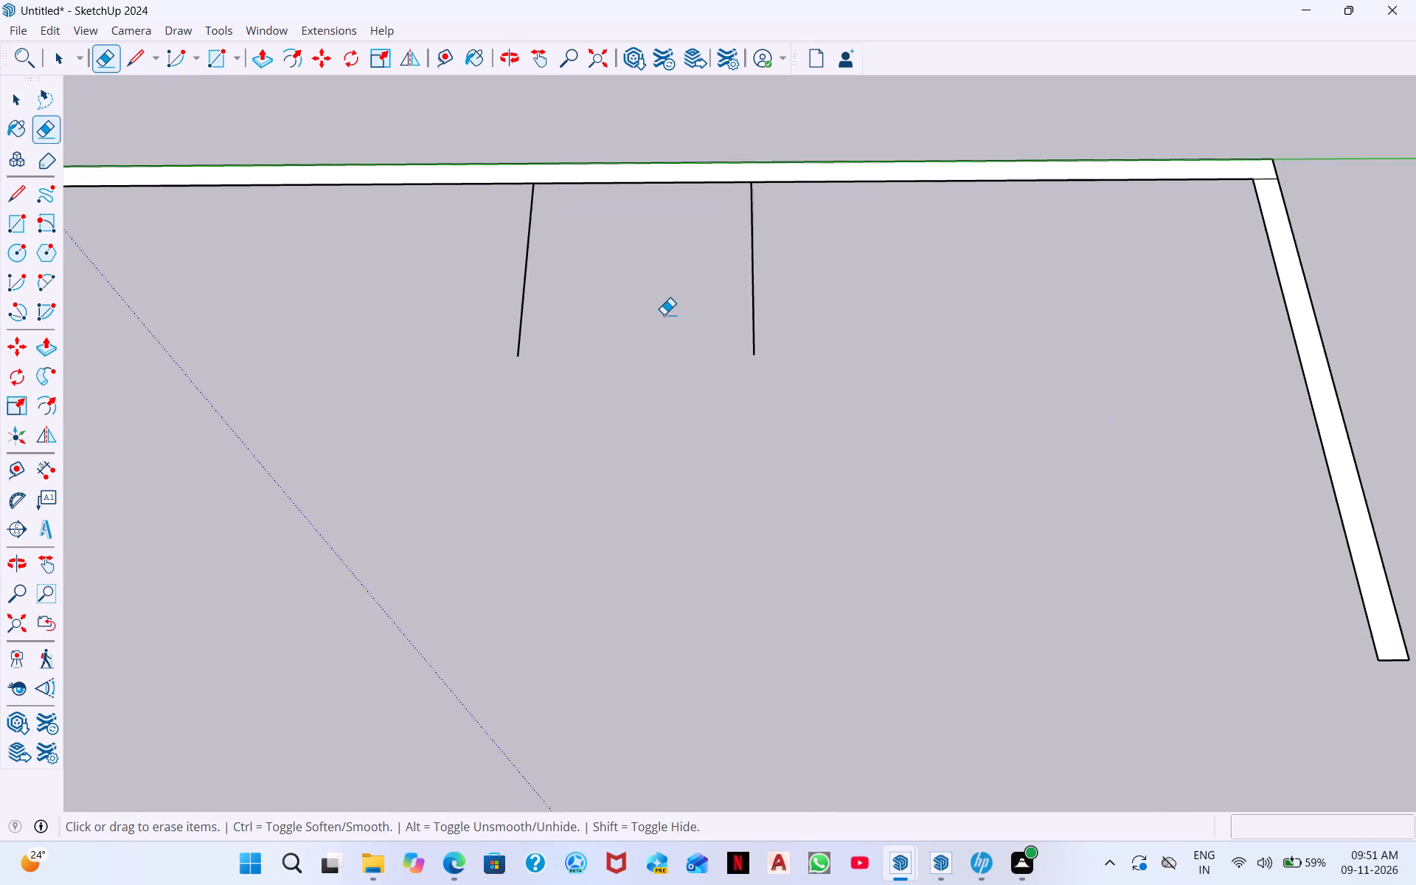
{"action": "scroll", "coordinate": [664, 314], "scroll_direction": "up", "scroll_amount": 1}
{"action": "scroll", "coordinate": [665, 322], "scroll_direction": "down", "scroll_amount": 3}
{"action": "key", "text": "Escape"}
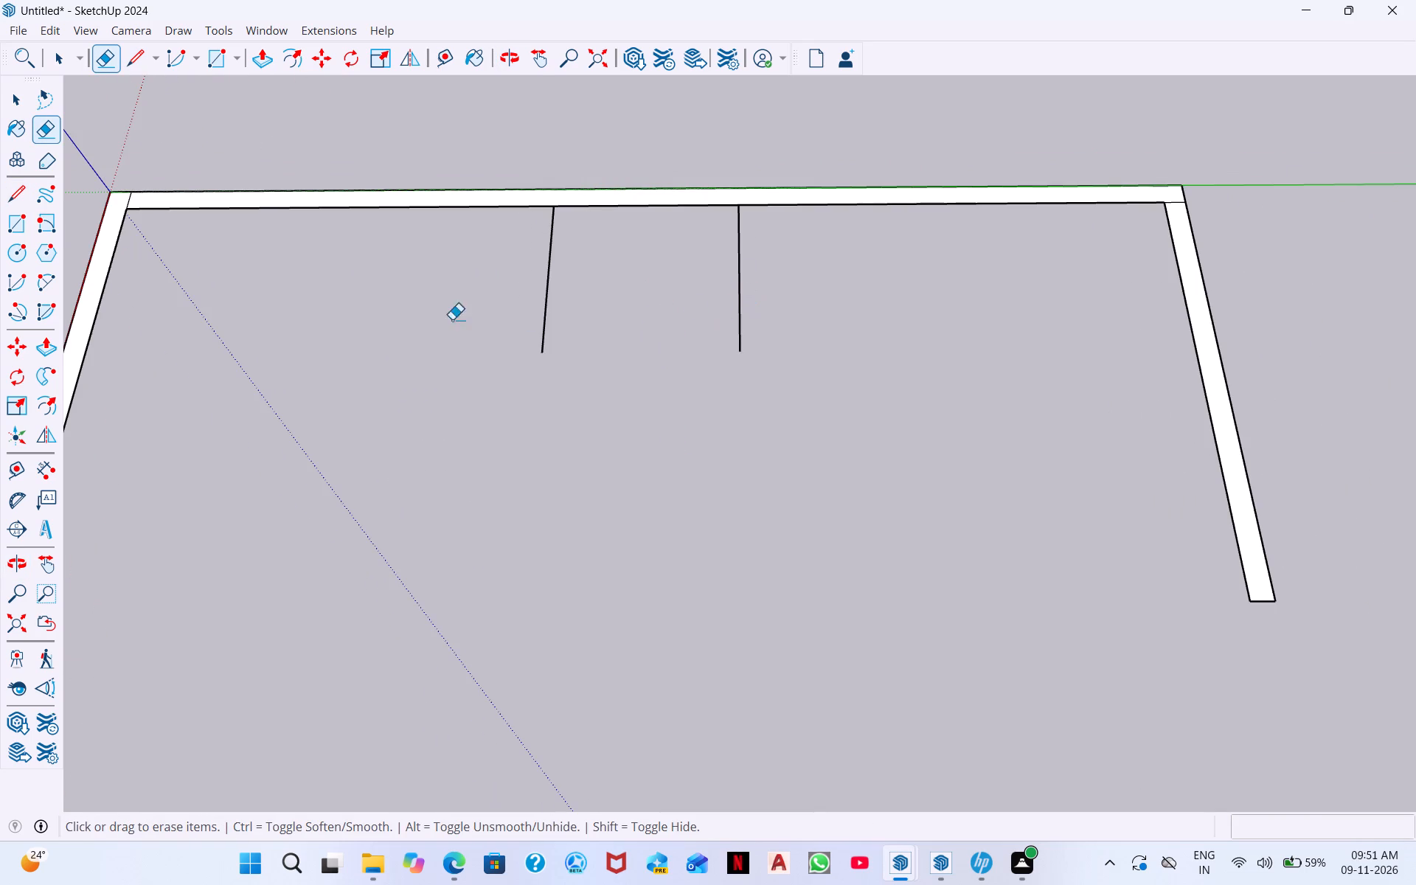
{"action": "scroll", "coordinate": [466, 383], "scroll_direction": "down", "scroll_amount": 2}
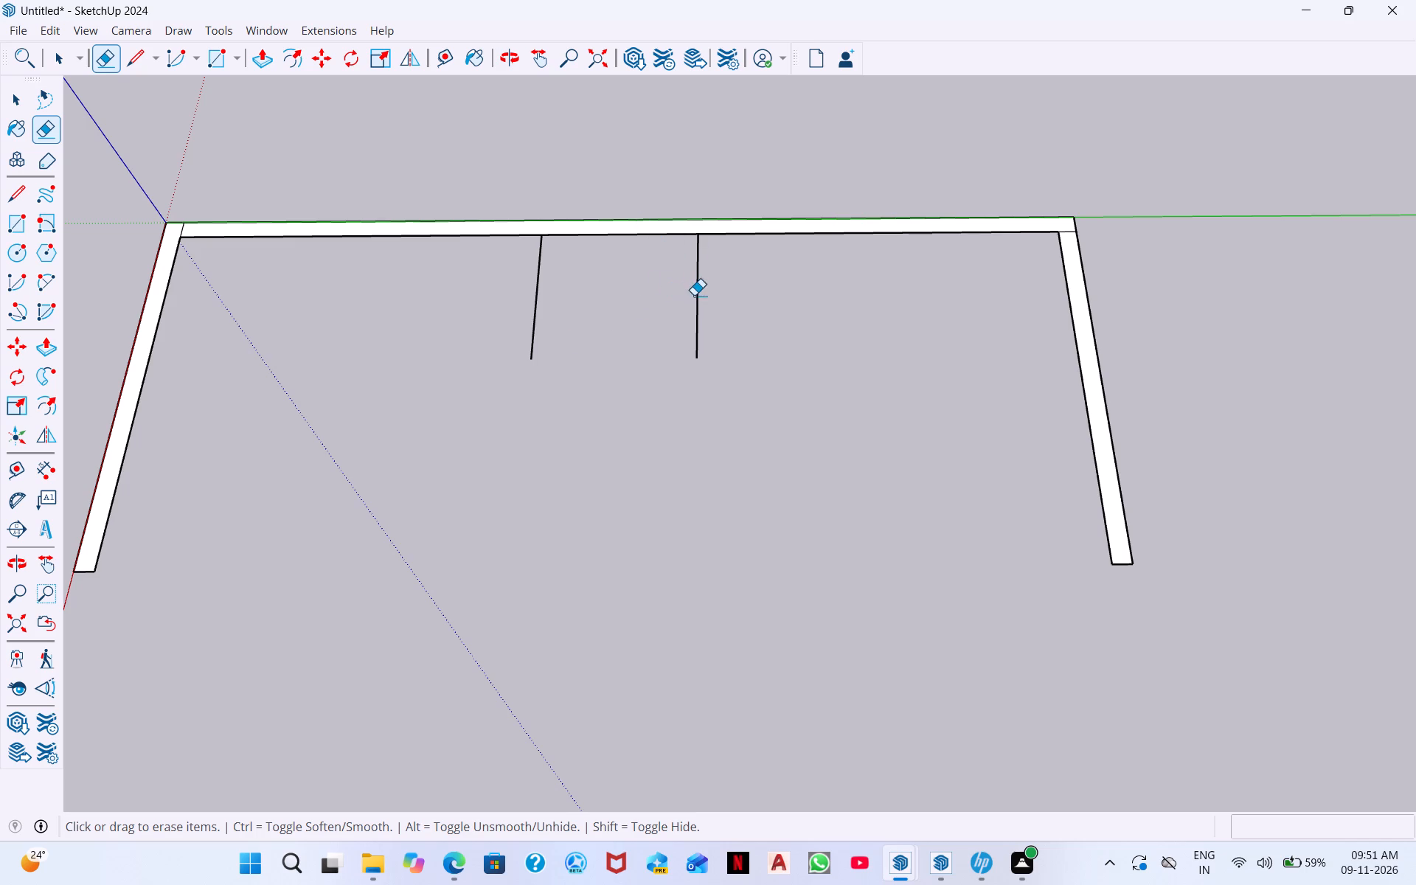
{"action": "left_click", "coordinate": [139, 69]}
{"action": "left_click", "coordinate": [544, 231]}
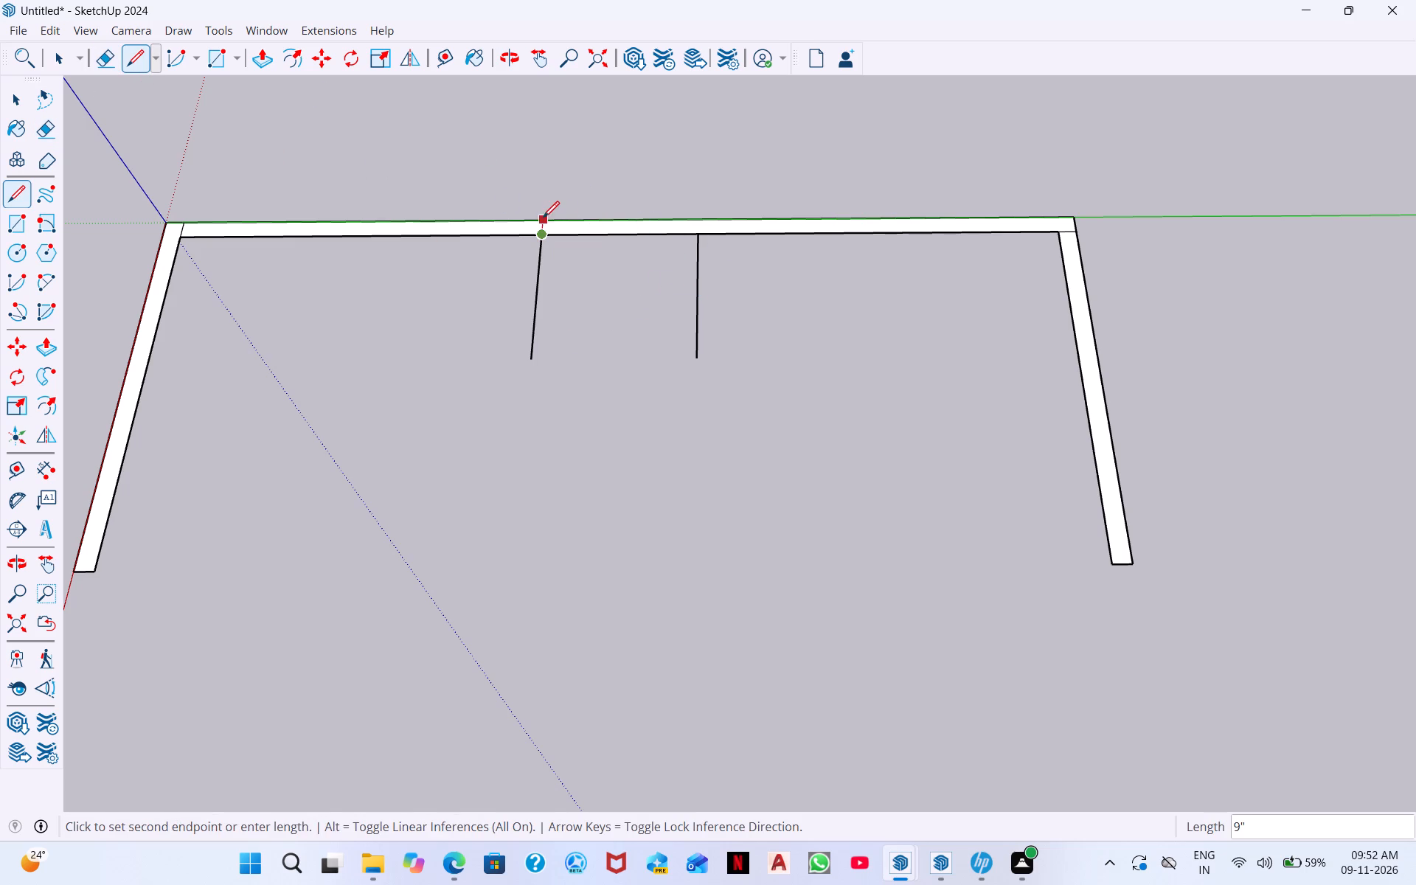
{"action": "left_click", "coordinate": [542, 222]}
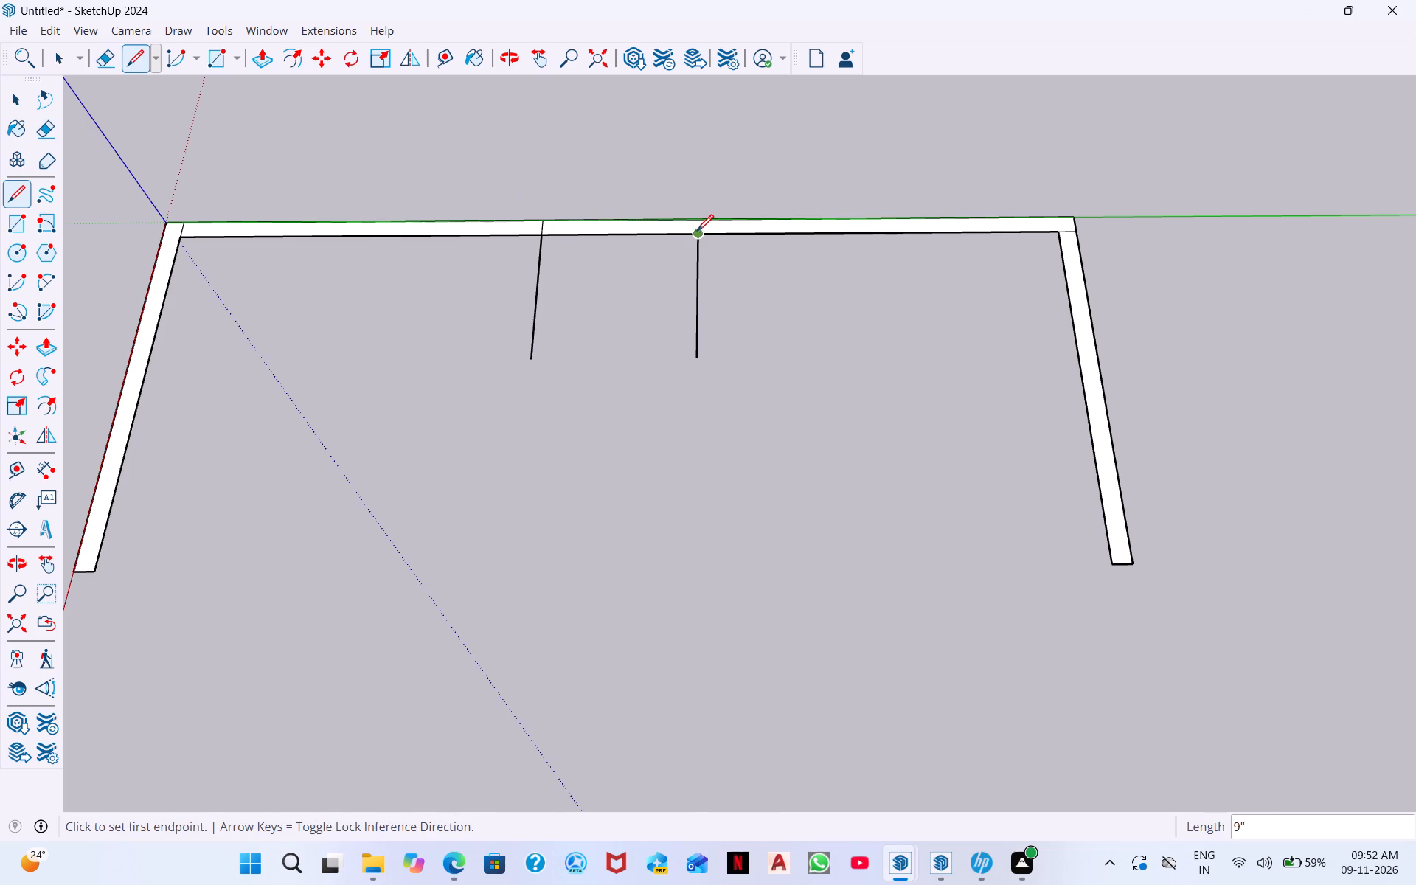
{"action": "left_click", "coordinate": [698, 233]}
{"action": "left_click", "coordinate": [698, 218]}
Erase the two perpendicular lines inside the plan, keeping the 9" marks across the 38' wall.
{"action": "left_click", "coordinate": [41, 139]}
{"action": "left_click_drag", "start_coordinate": [544, 322], "coordinate": [527, 322]}
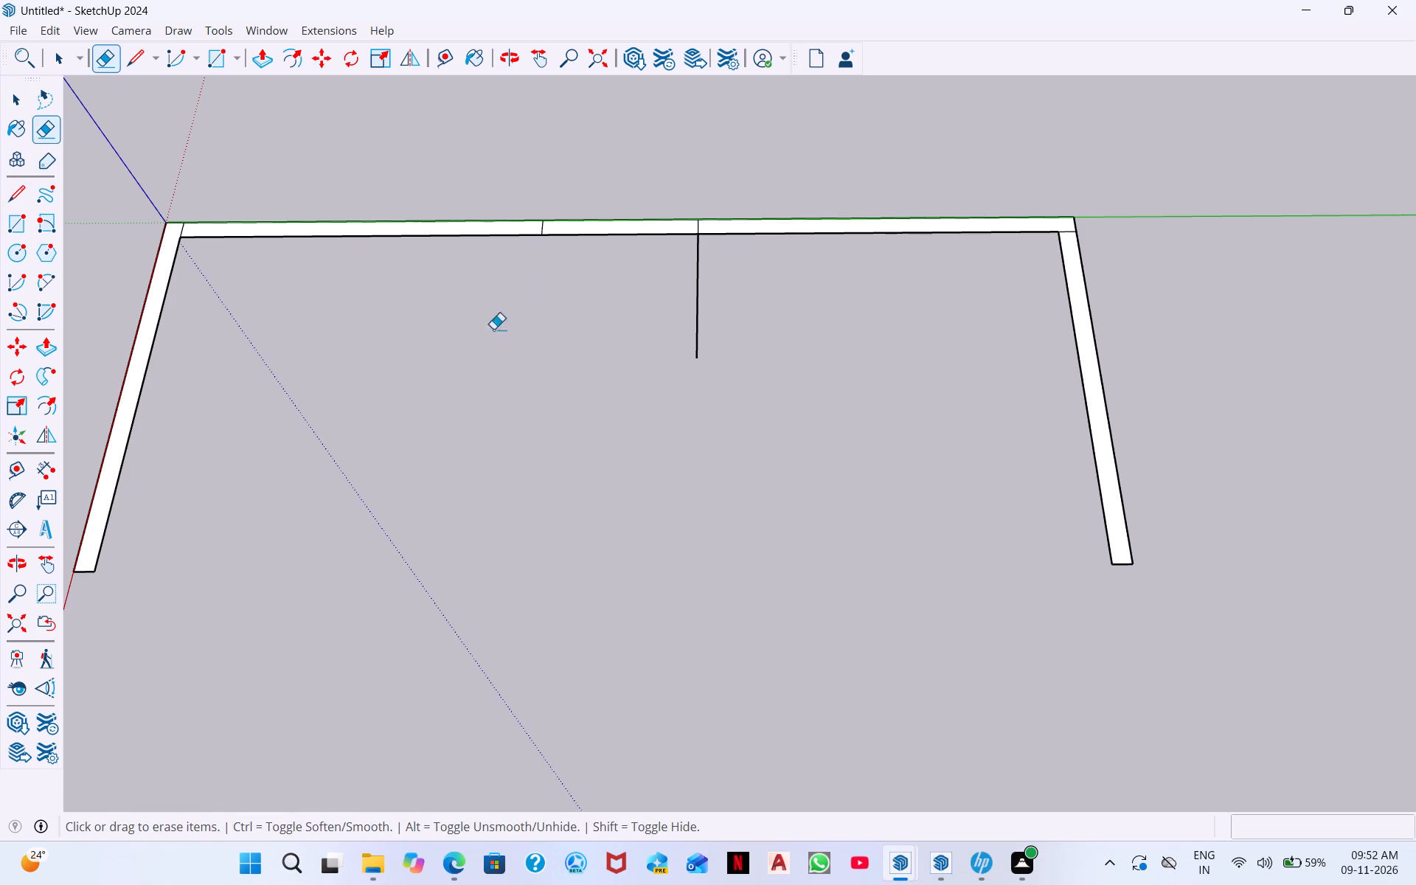
{"action": "left_click_drag", "start_coordinate": [729, 313], "coordinate": [607, 334]}
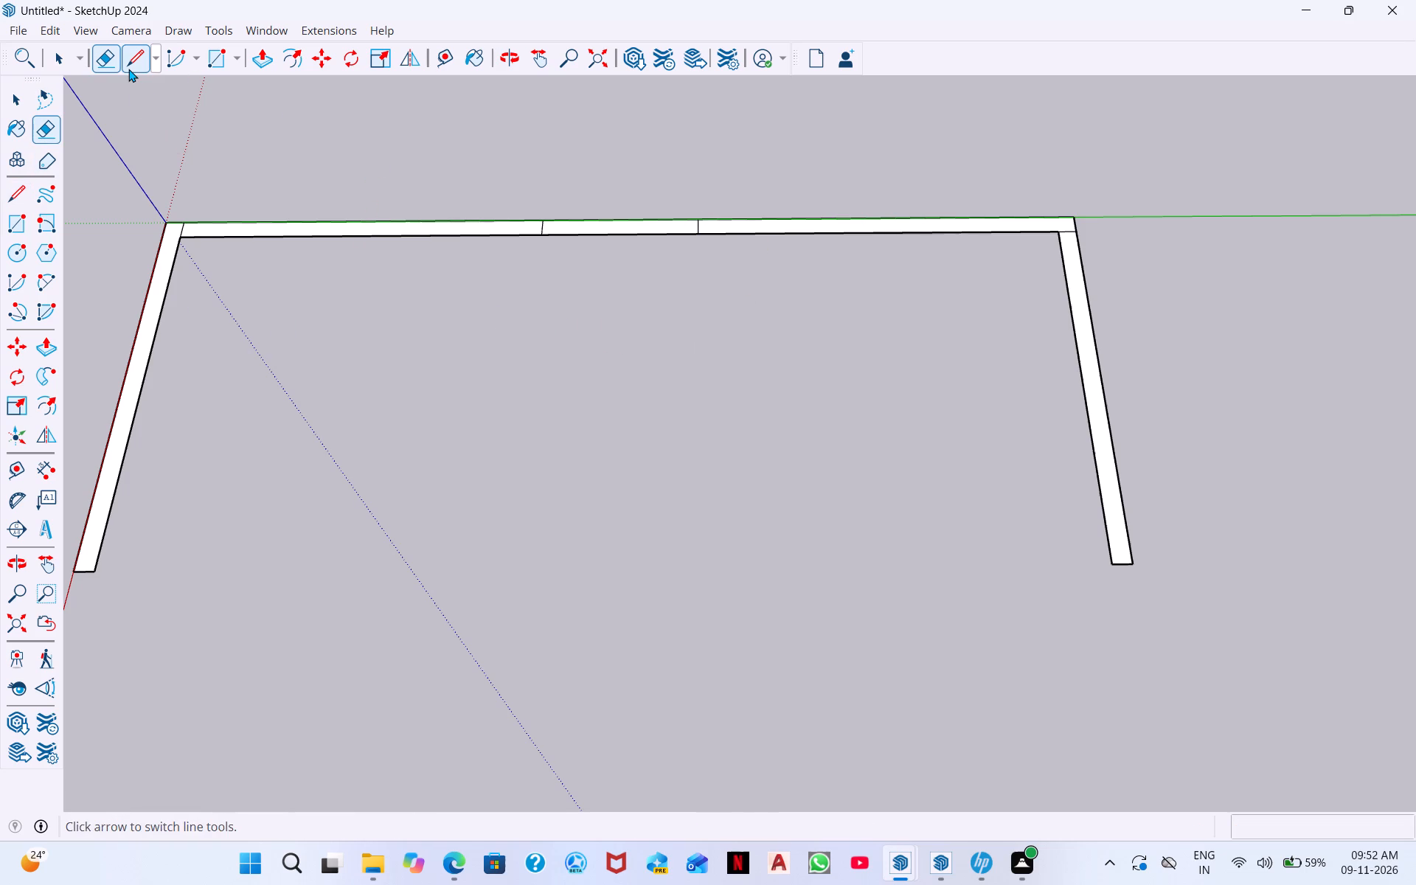
Draw an 8' line inward from the first 9" mark, a 6' 6" line across, and an 8' line back to the second mark.
{"action": "left_click", "coordinate": [128, 69]}
{"action": "left_click", "coordinate": [540, 238]}
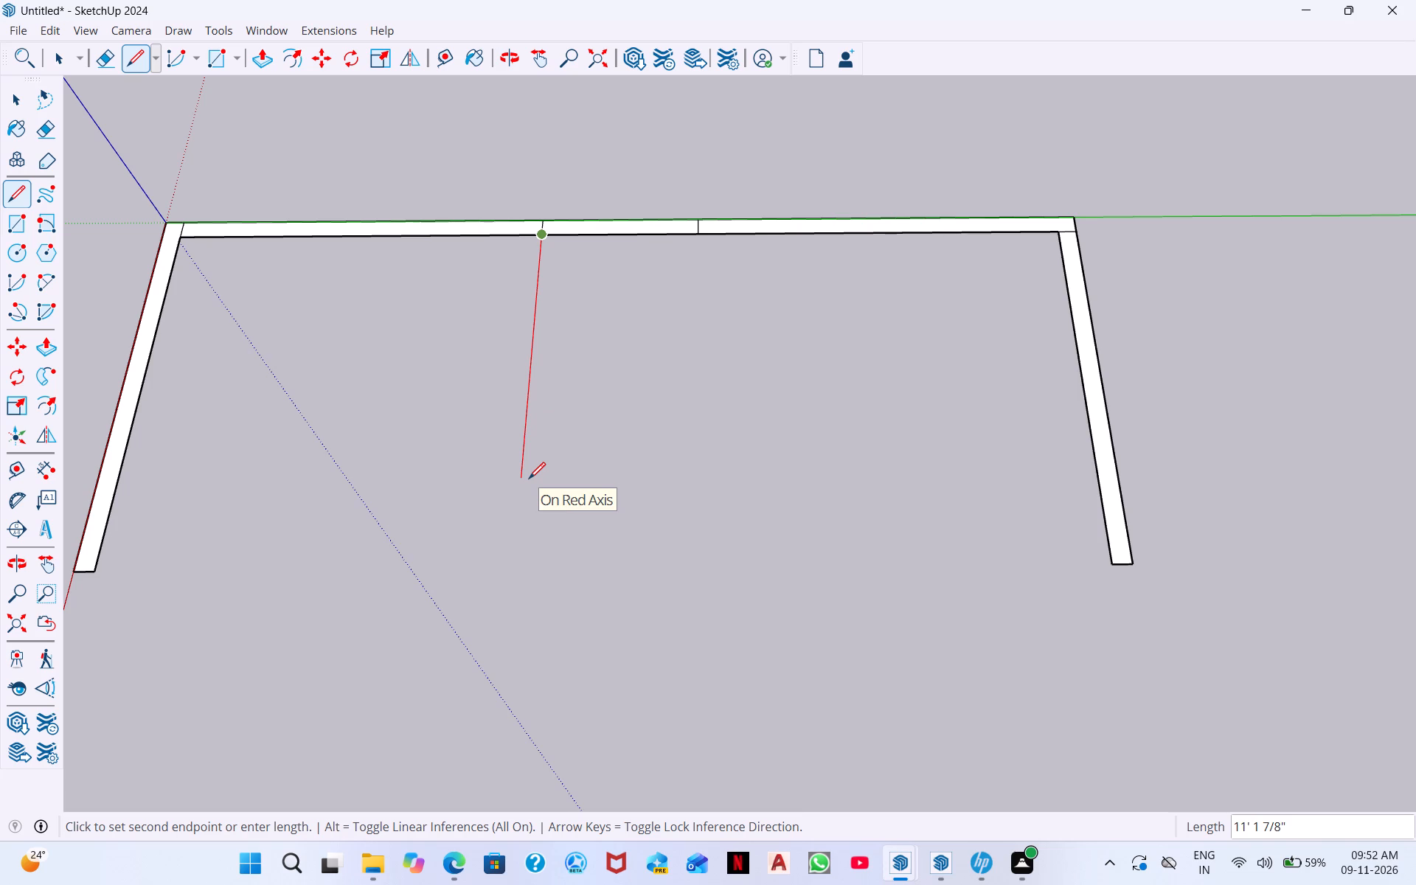
{"action": "type", "text": "8'"}
{"action": "key", "text": "Return"}
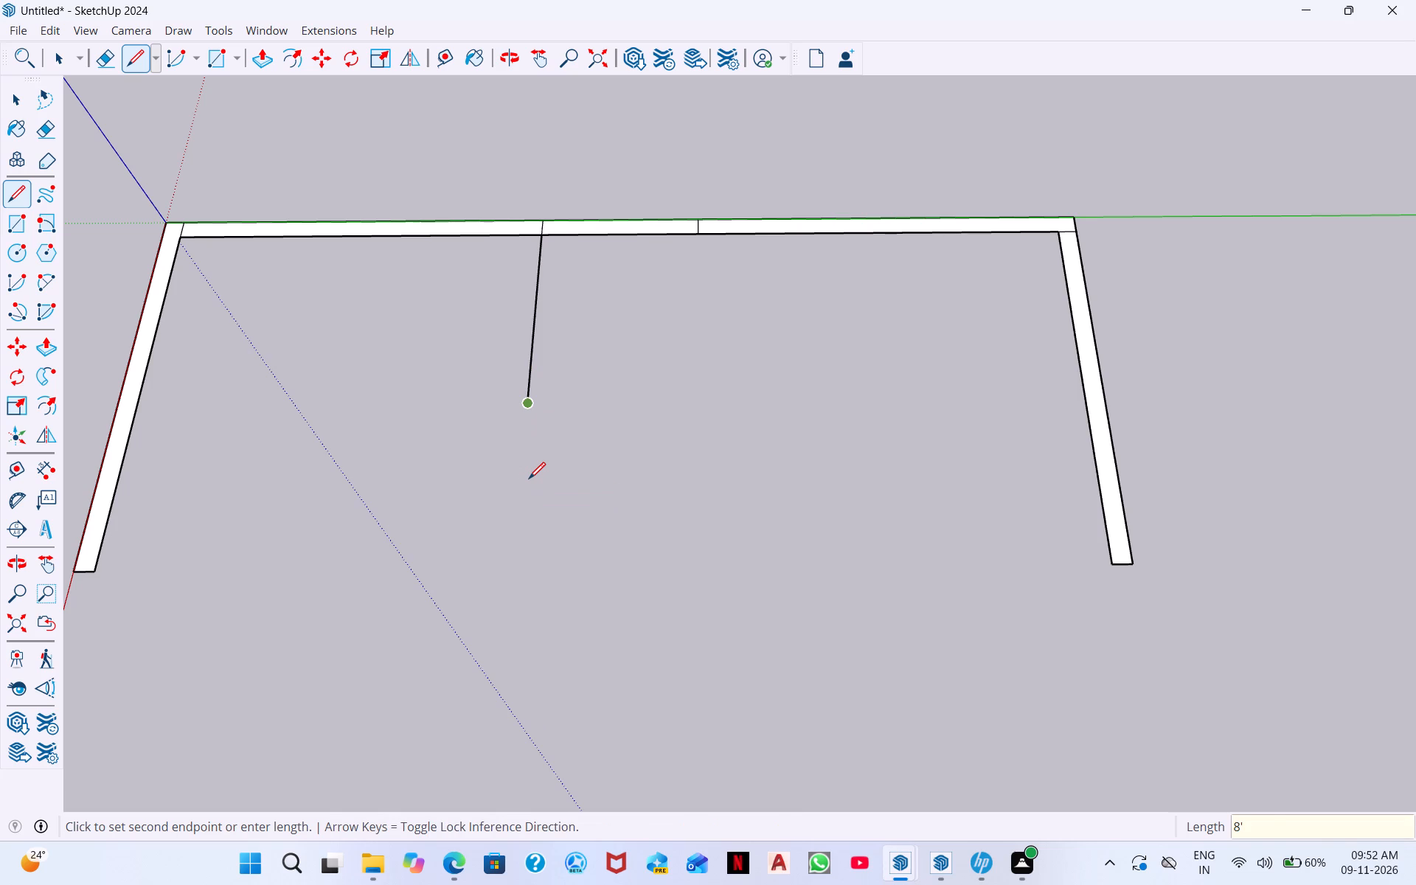
{"action": "left_click", "coordinate": [698, 406]}
{"action": "left_click", "coordinate": [693, 237]}
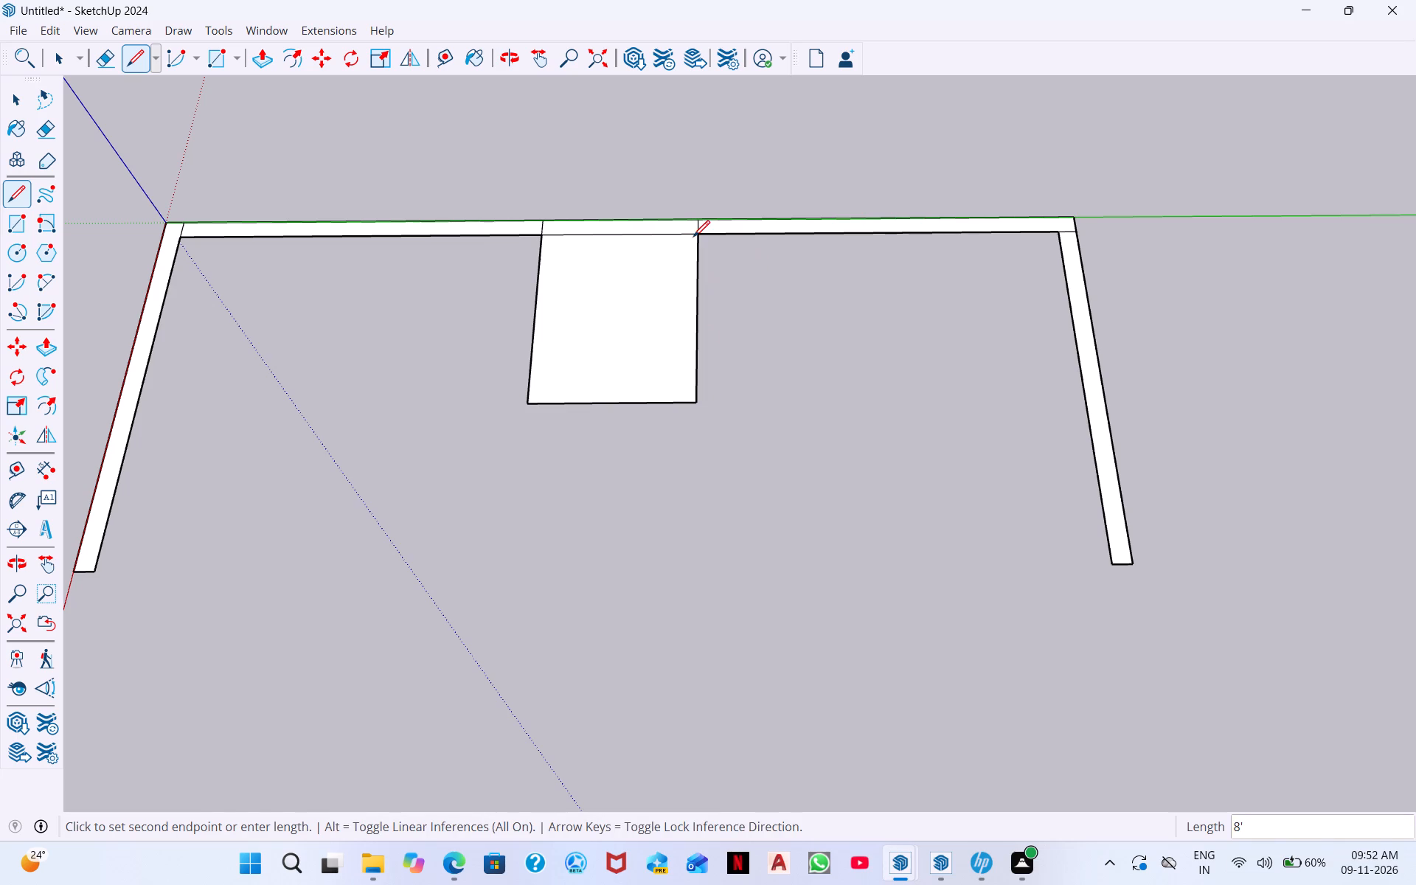
Erase the 6' 6" line connecting the free ends of the two 8' lines.
{"action": "left_click", "coordinate": [38, 144]}
{"action": "left_click", "coordinate": [594, 398]}
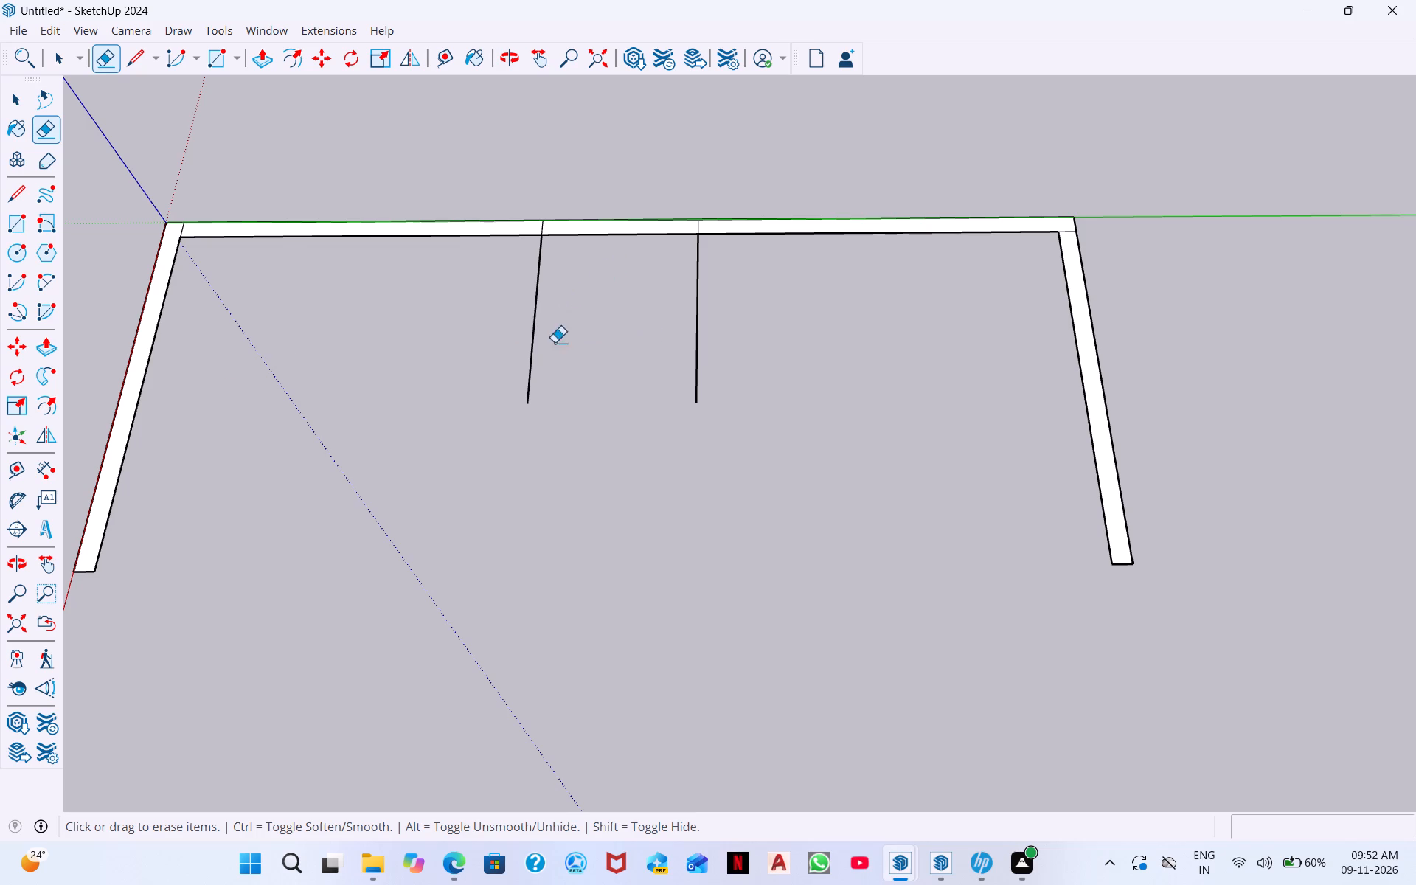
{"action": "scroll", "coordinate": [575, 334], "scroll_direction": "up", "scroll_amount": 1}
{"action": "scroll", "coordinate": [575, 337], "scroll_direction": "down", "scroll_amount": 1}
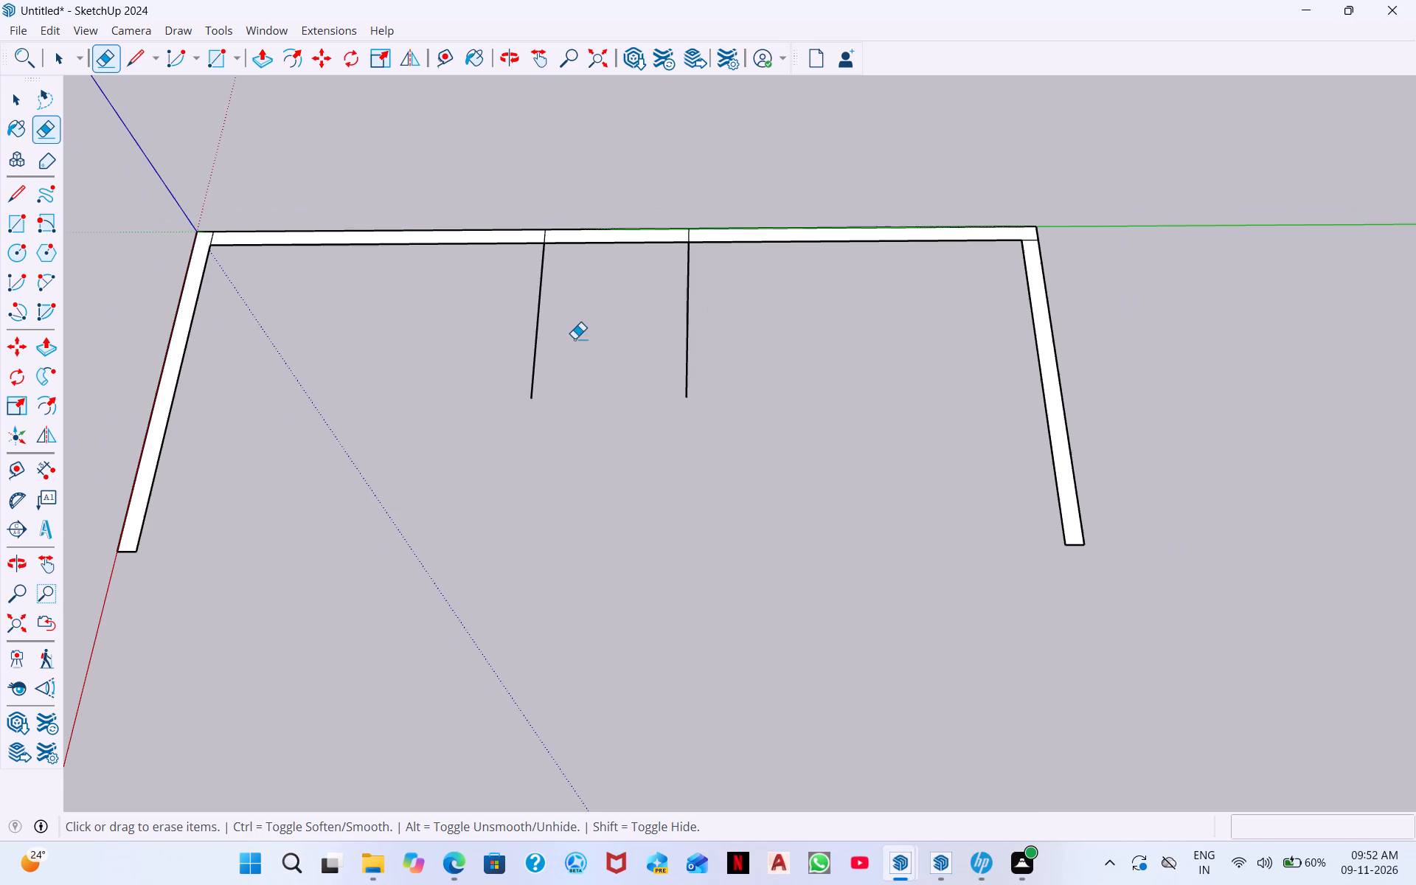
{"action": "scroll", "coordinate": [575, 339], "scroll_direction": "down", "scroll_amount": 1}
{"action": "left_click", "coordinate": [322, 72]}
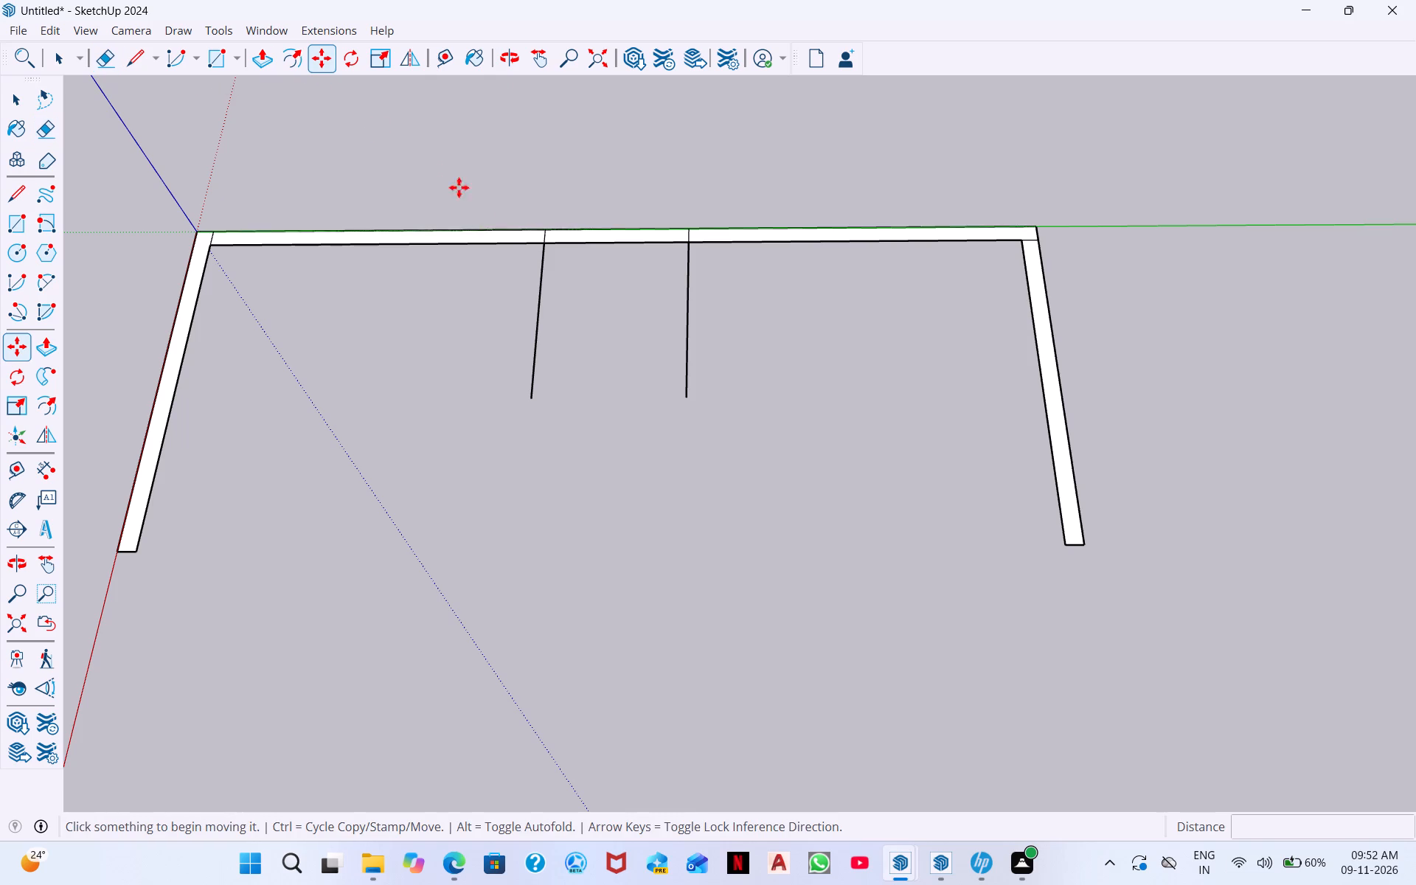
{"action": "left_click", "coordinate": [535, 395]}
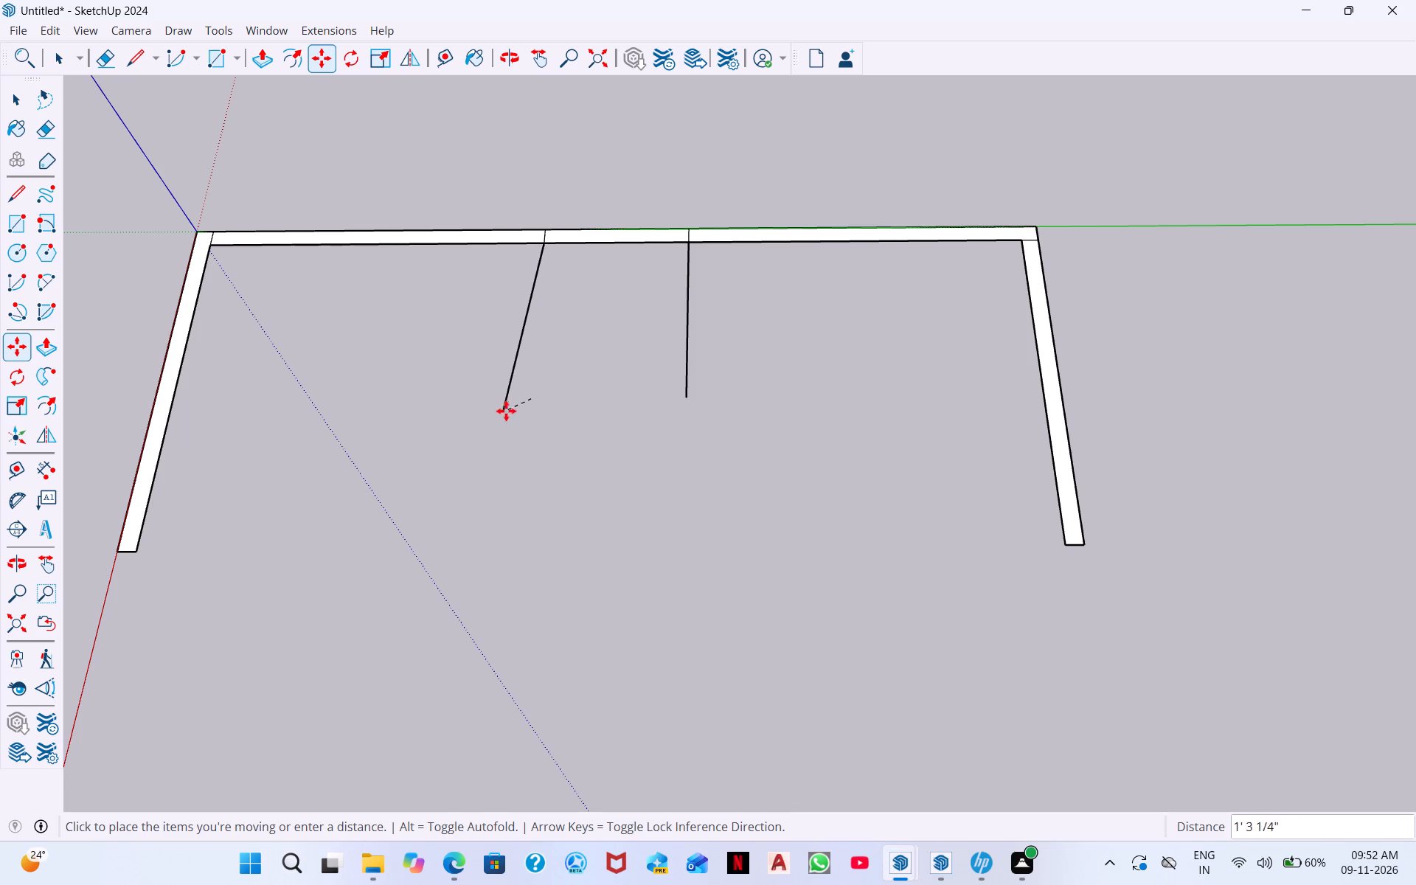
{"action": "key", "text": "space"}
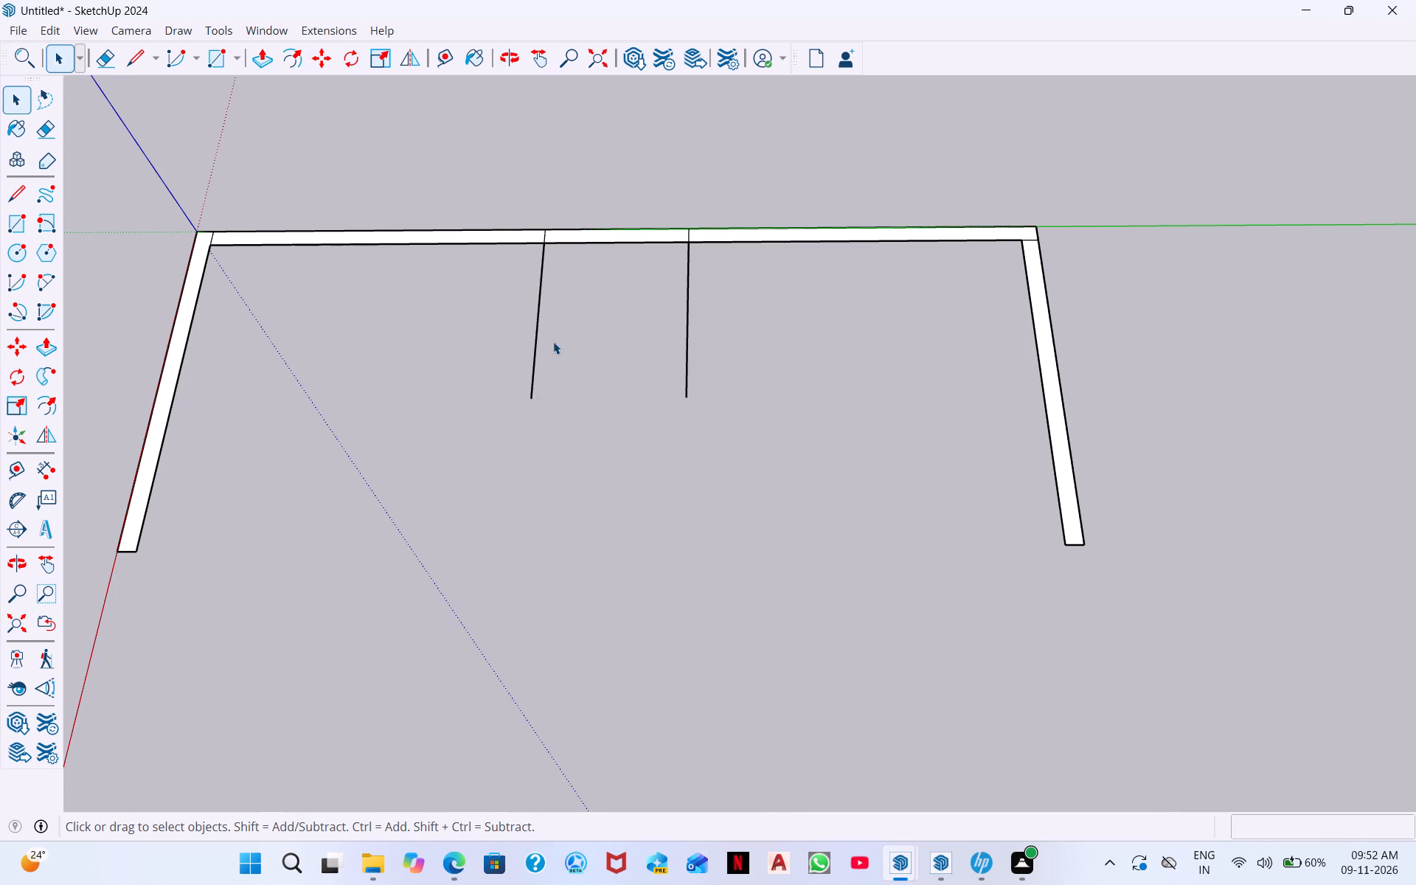
Copy the first 8' line 9" along the green axis toward the second 8' line.
{"action": "left_click_drag", "start_coordinate": [547, 402], "coordinate": [507, 353]}
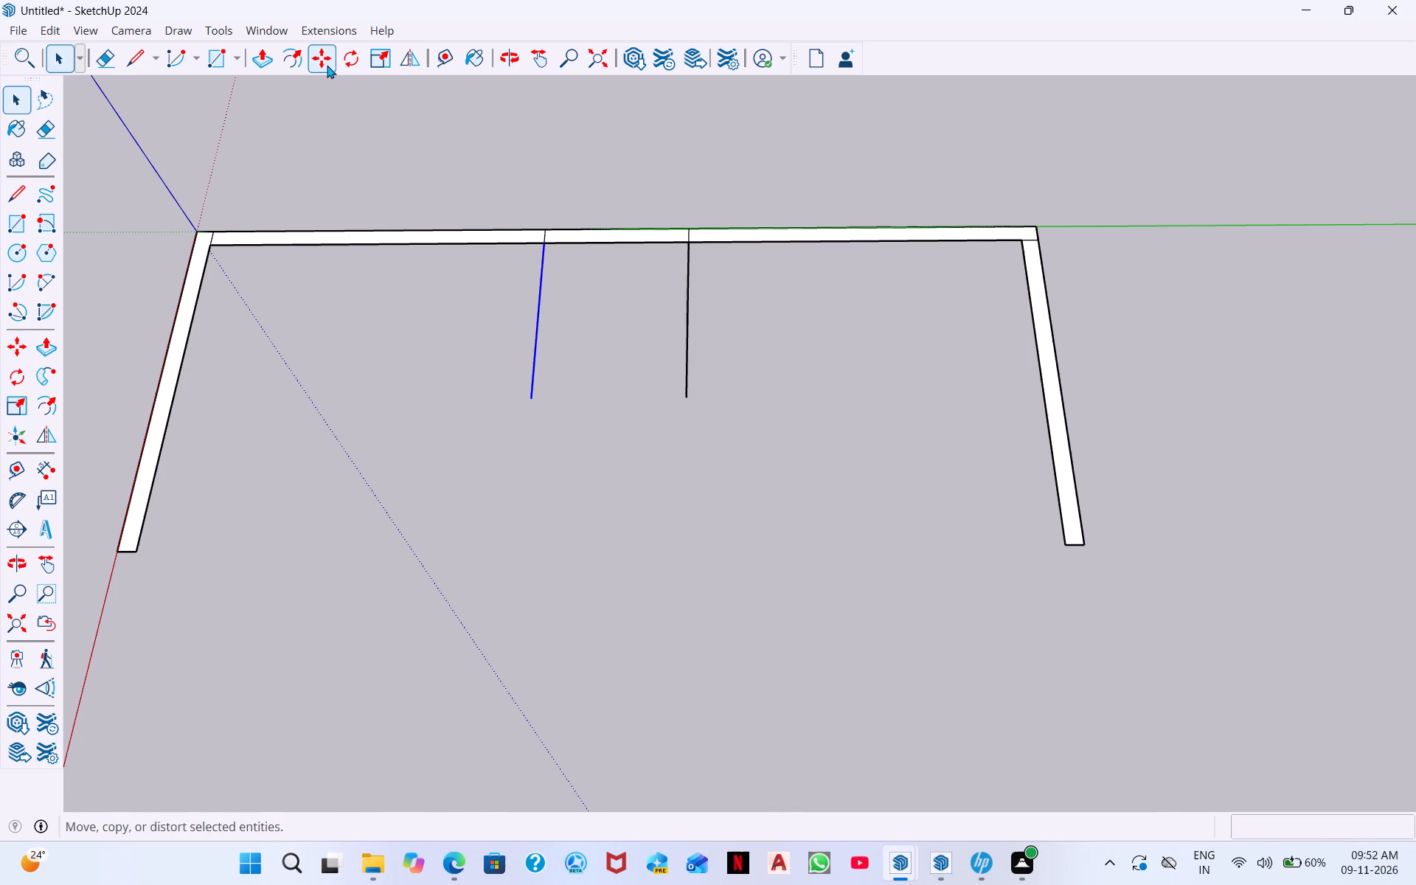
{"action": "left_click", "coordinate": [327, 65]}
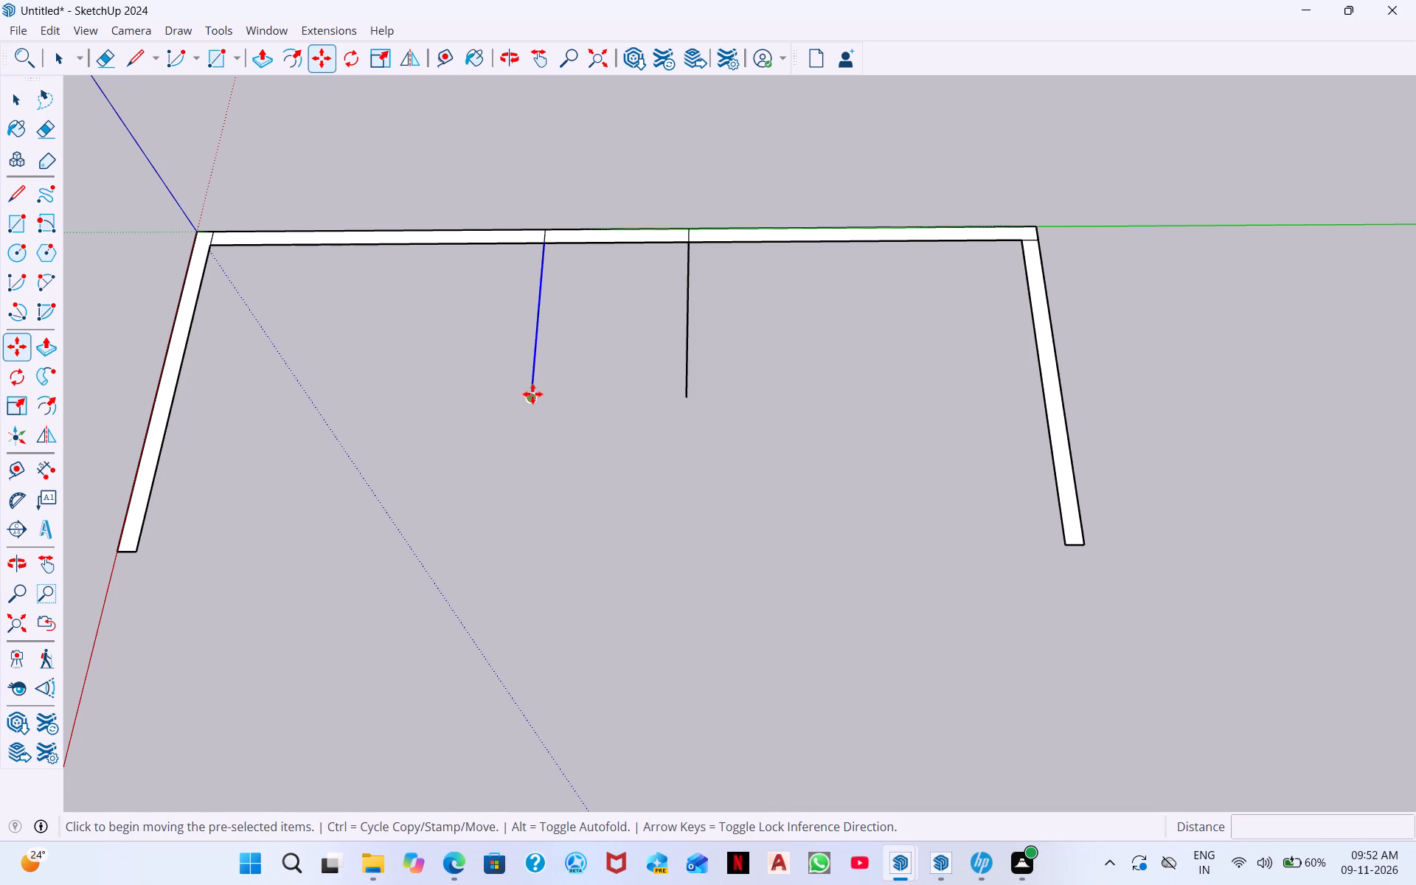
{"action": "left_click", "coordinate": [532, 395]}
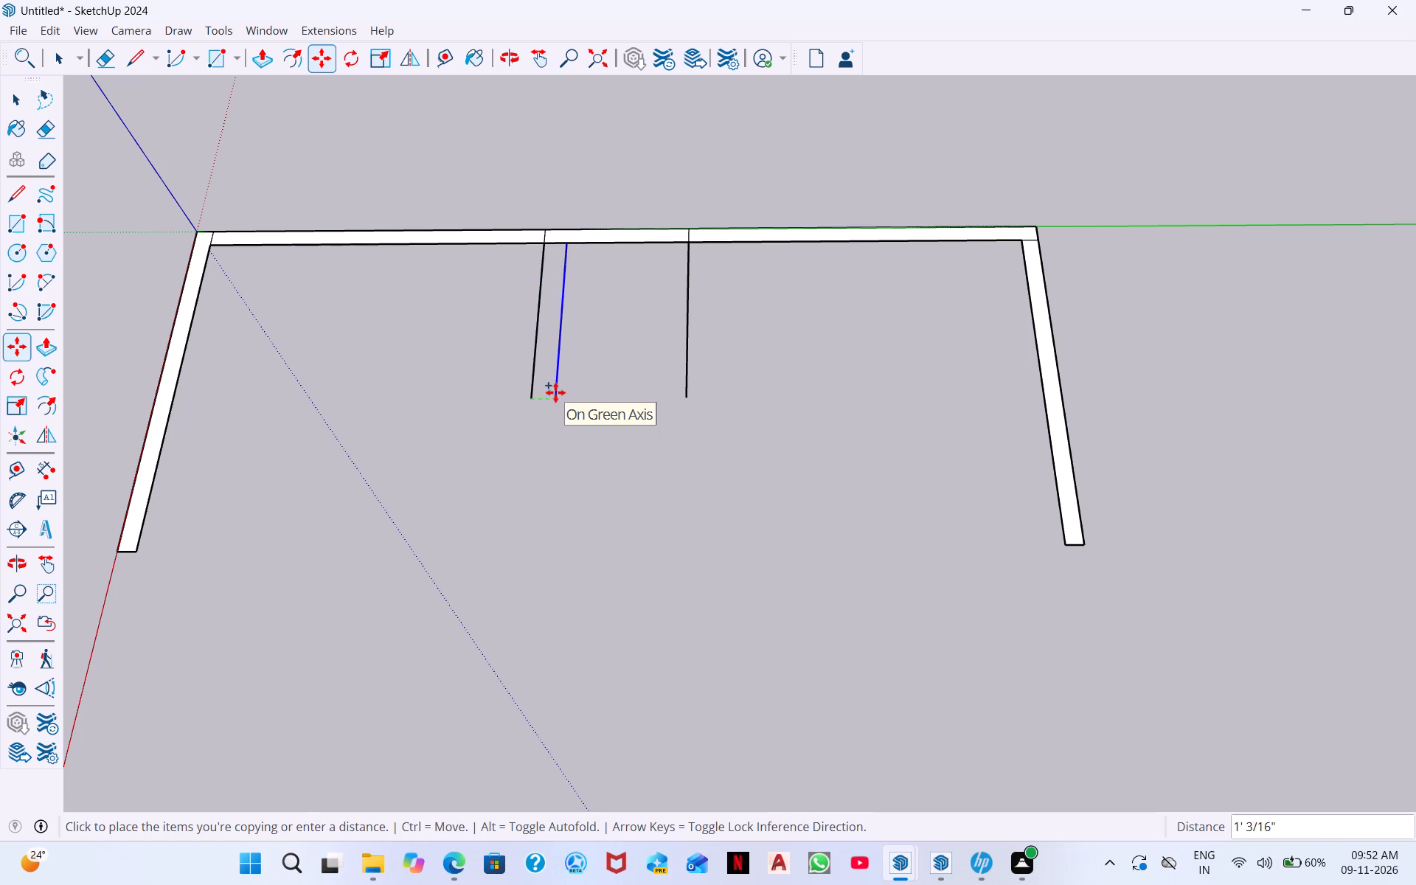
{"action": "key", "text": "9"}
{"action": "key", "text": "shift+quotedbl"}
{"action": "key", "text": "Return"}
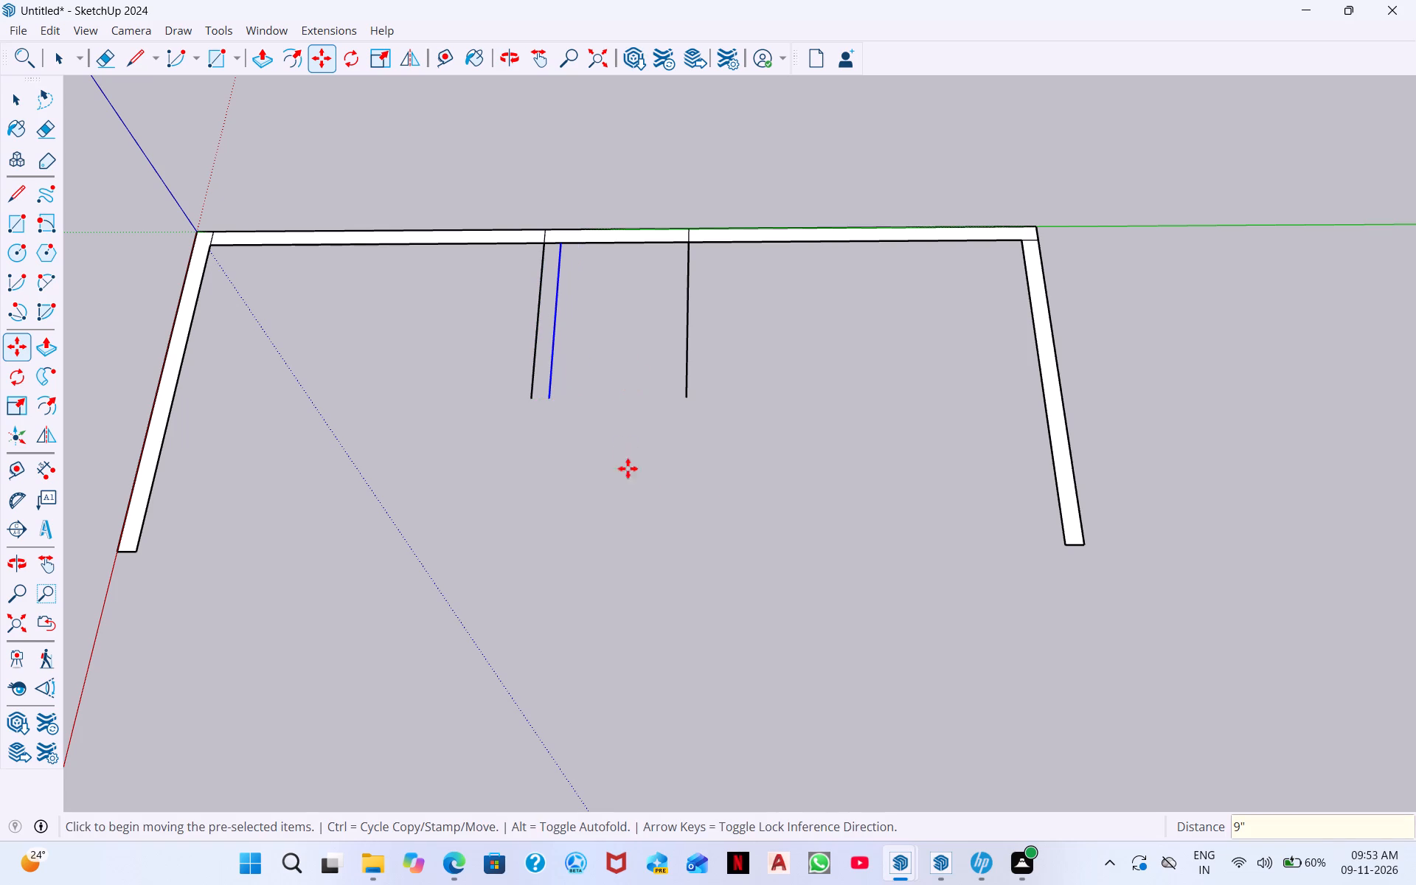
Copy the second 8' line 9" along the green axis toward the first pair of lines.
{"action": "key", "text": "space"}
{"action": "left_click", "coordinate": [687, 385]}
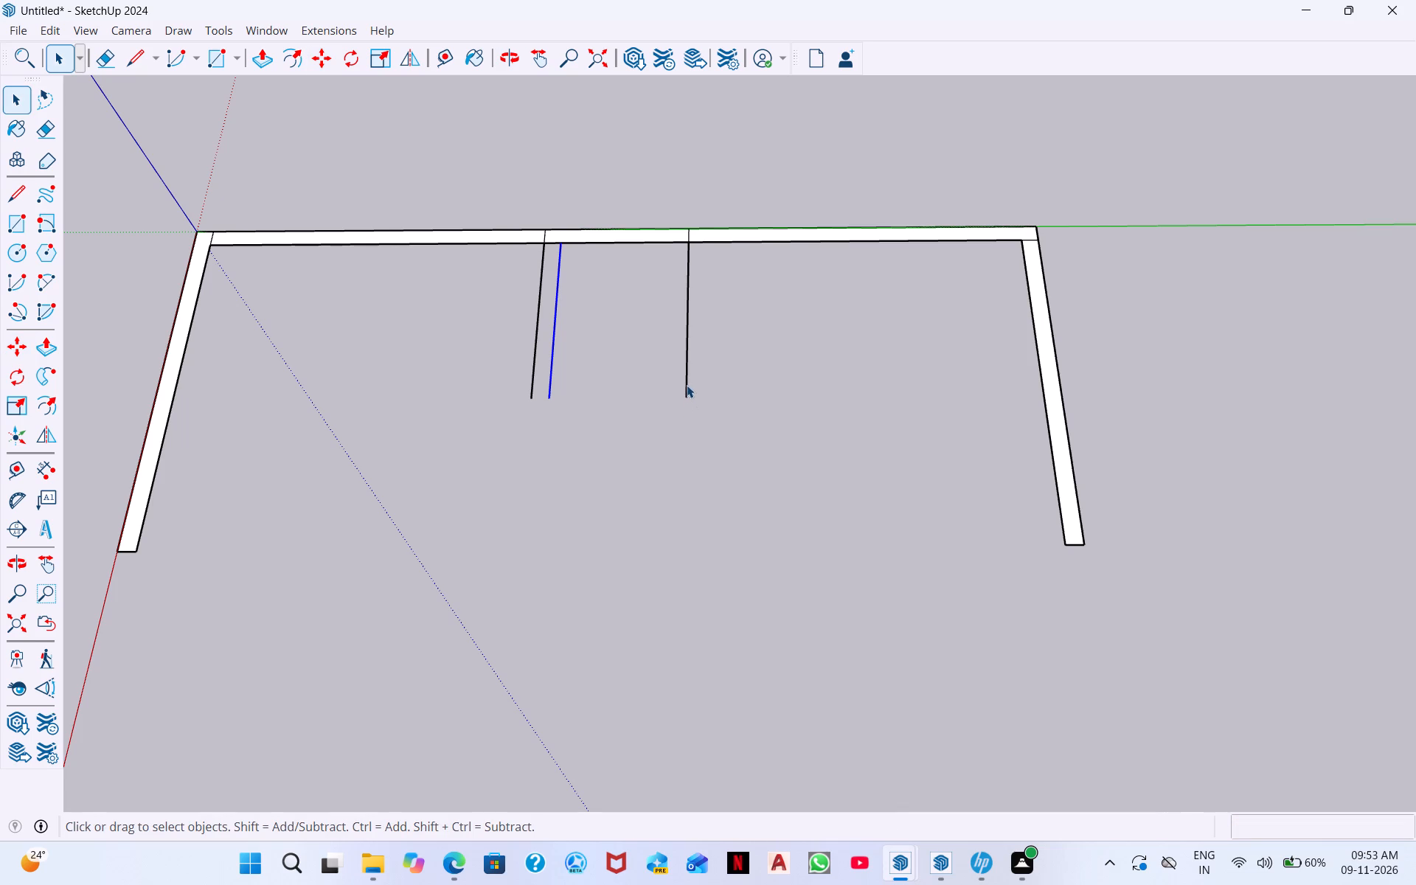
{"action": "left_click", "coordinate": [331, 57]}
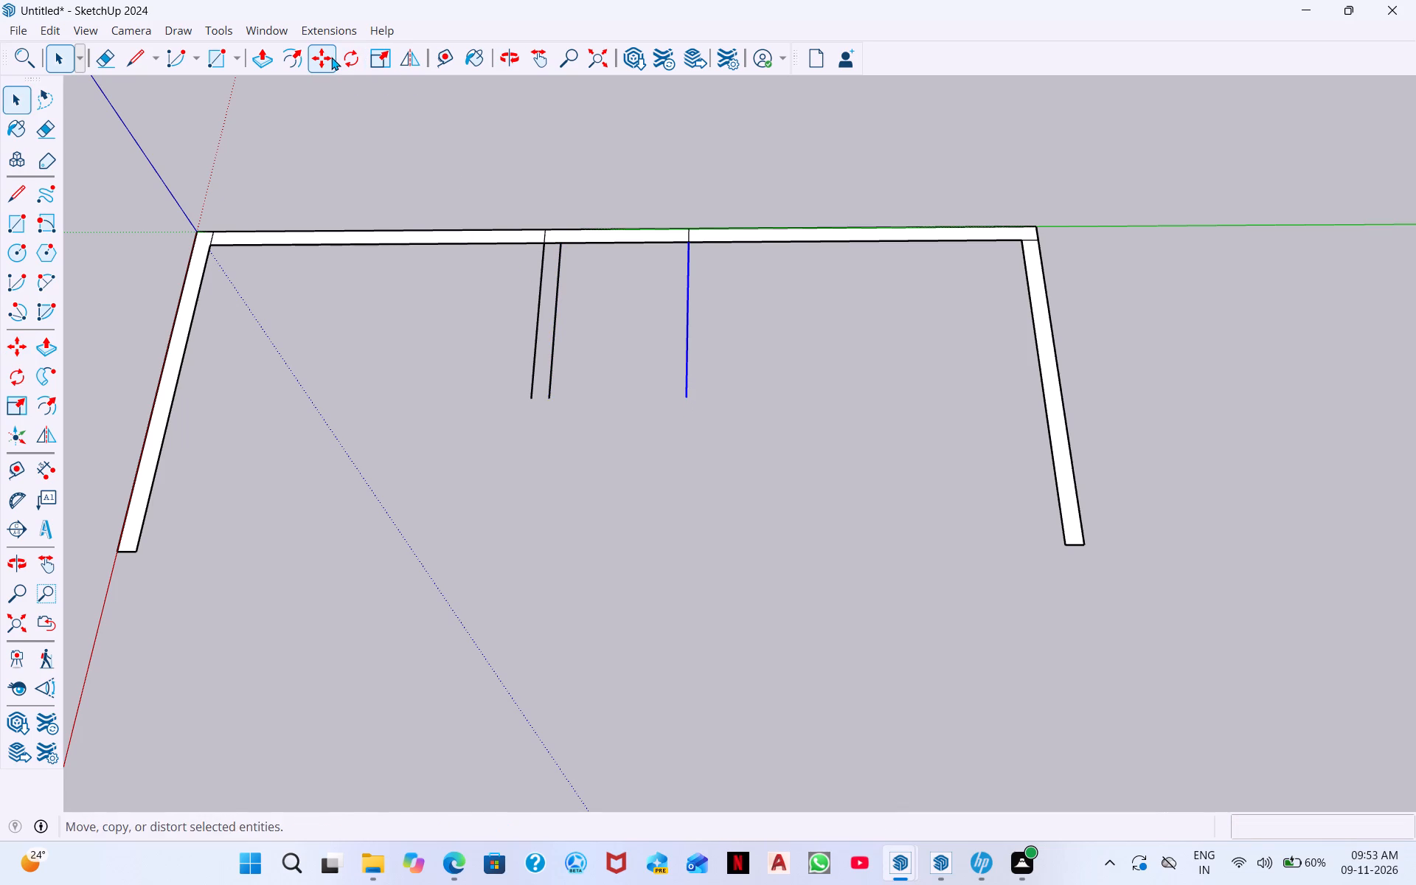
{"action": "left_click", "coordinate": [685, 397]}
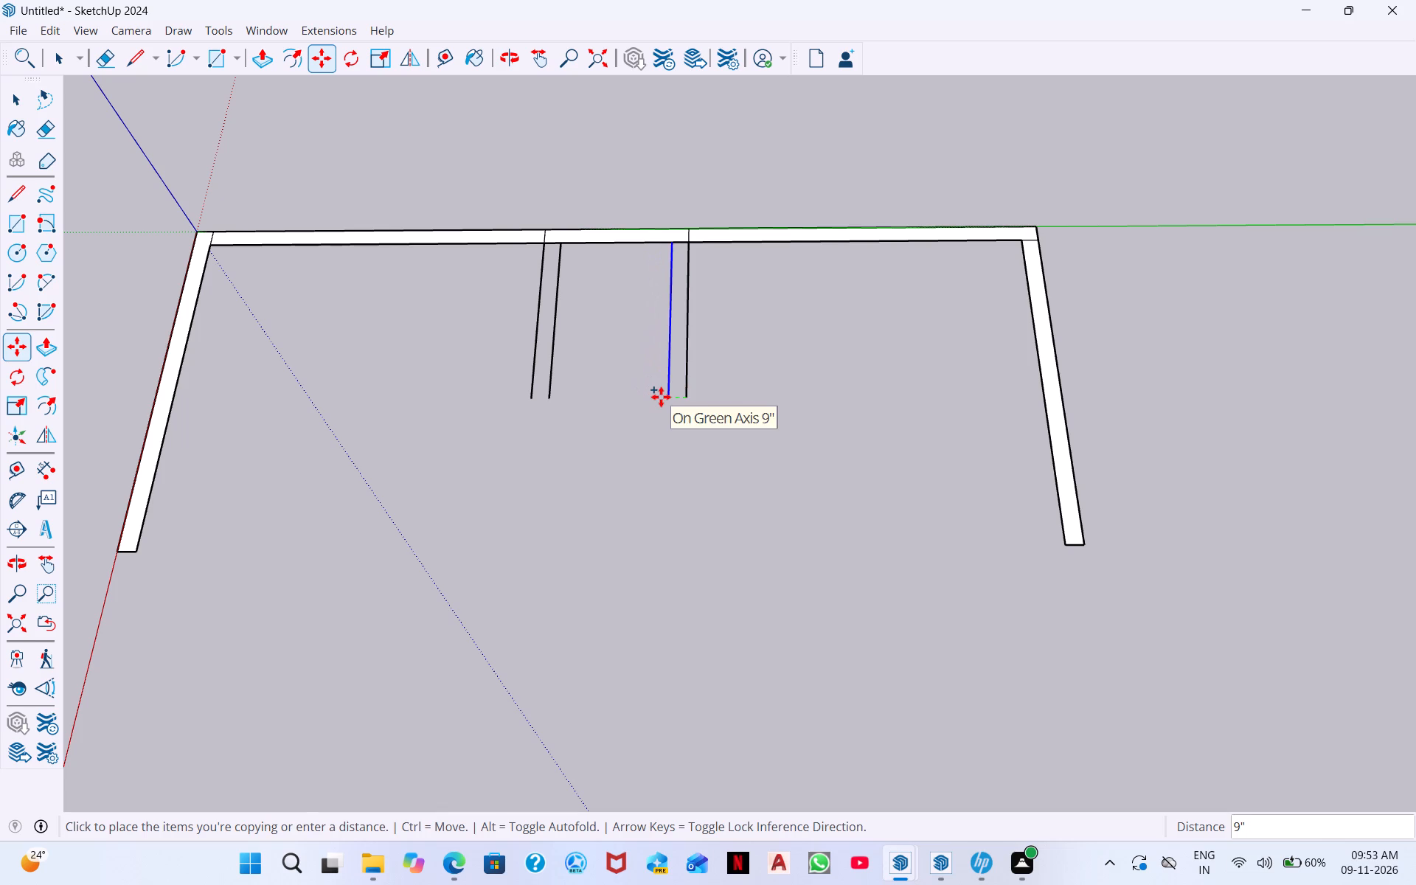
{"action": "key", "text": "Return"}
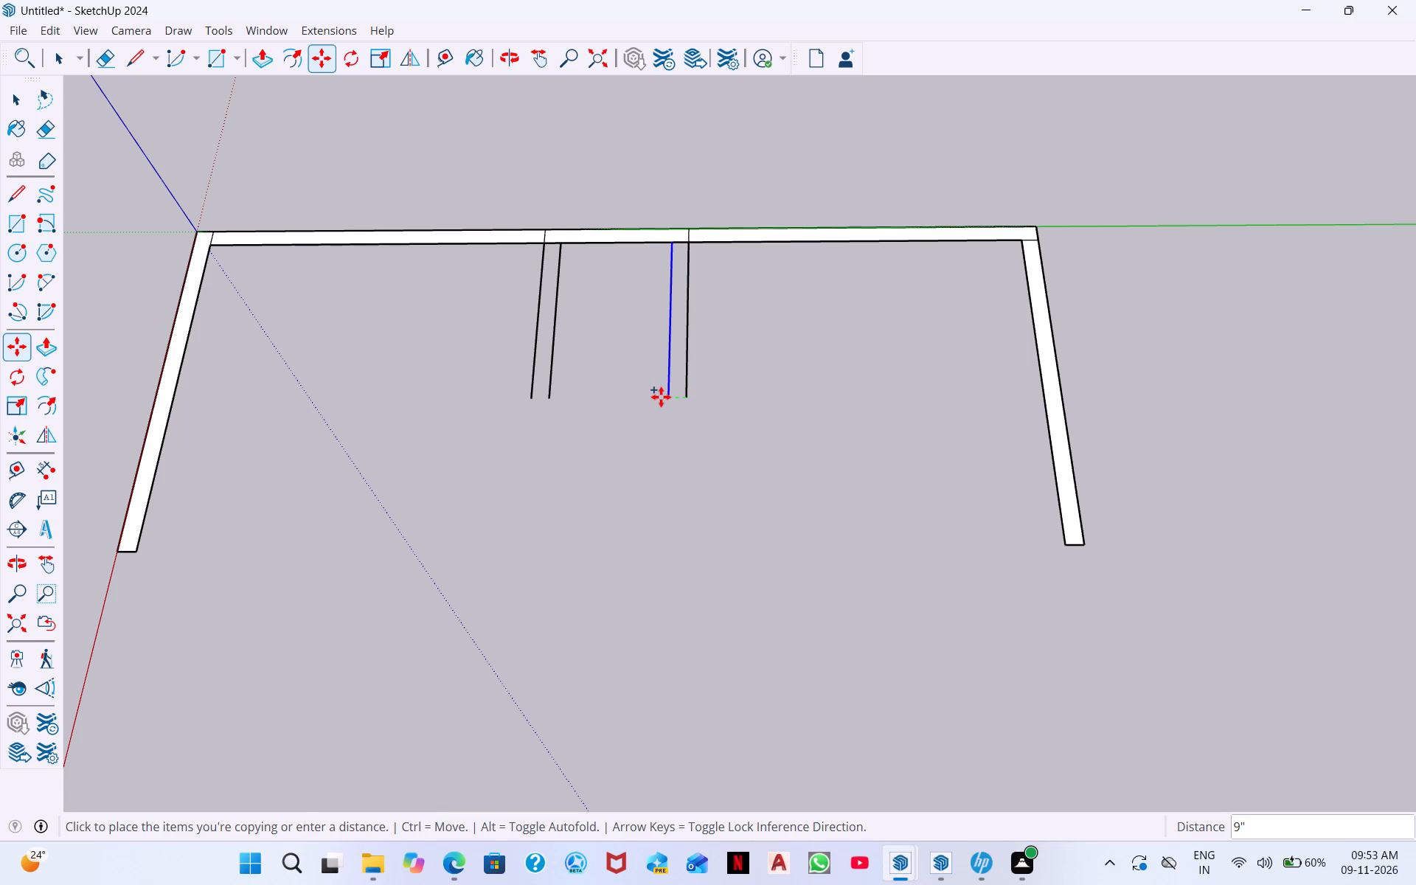
{"action": "key", "text": "space"}
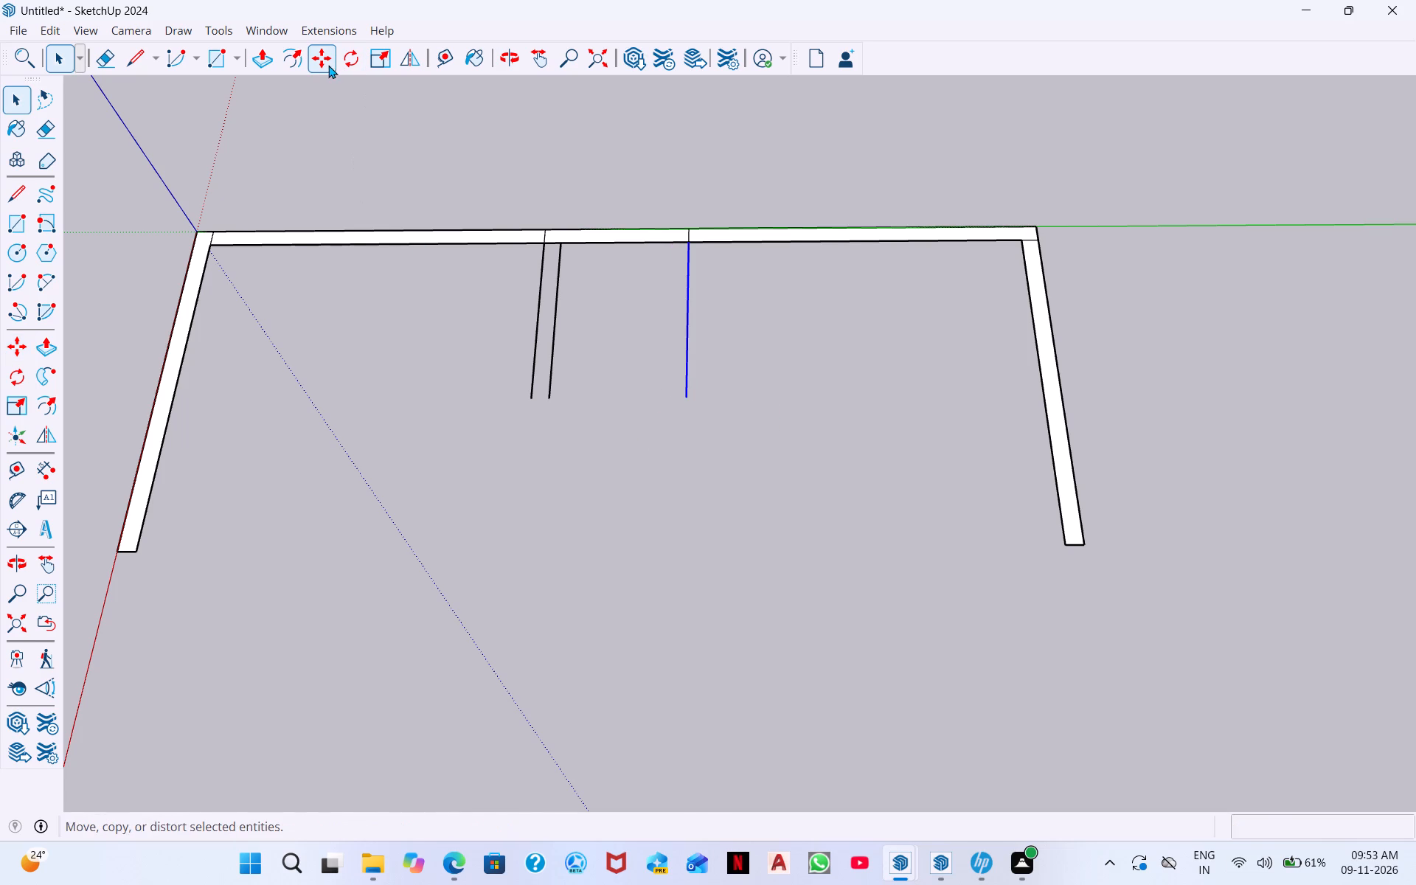
{"action": "left_click", "coordinate": [322, 65]}
{"action": "left_click", "coordinate": [688, 395]}
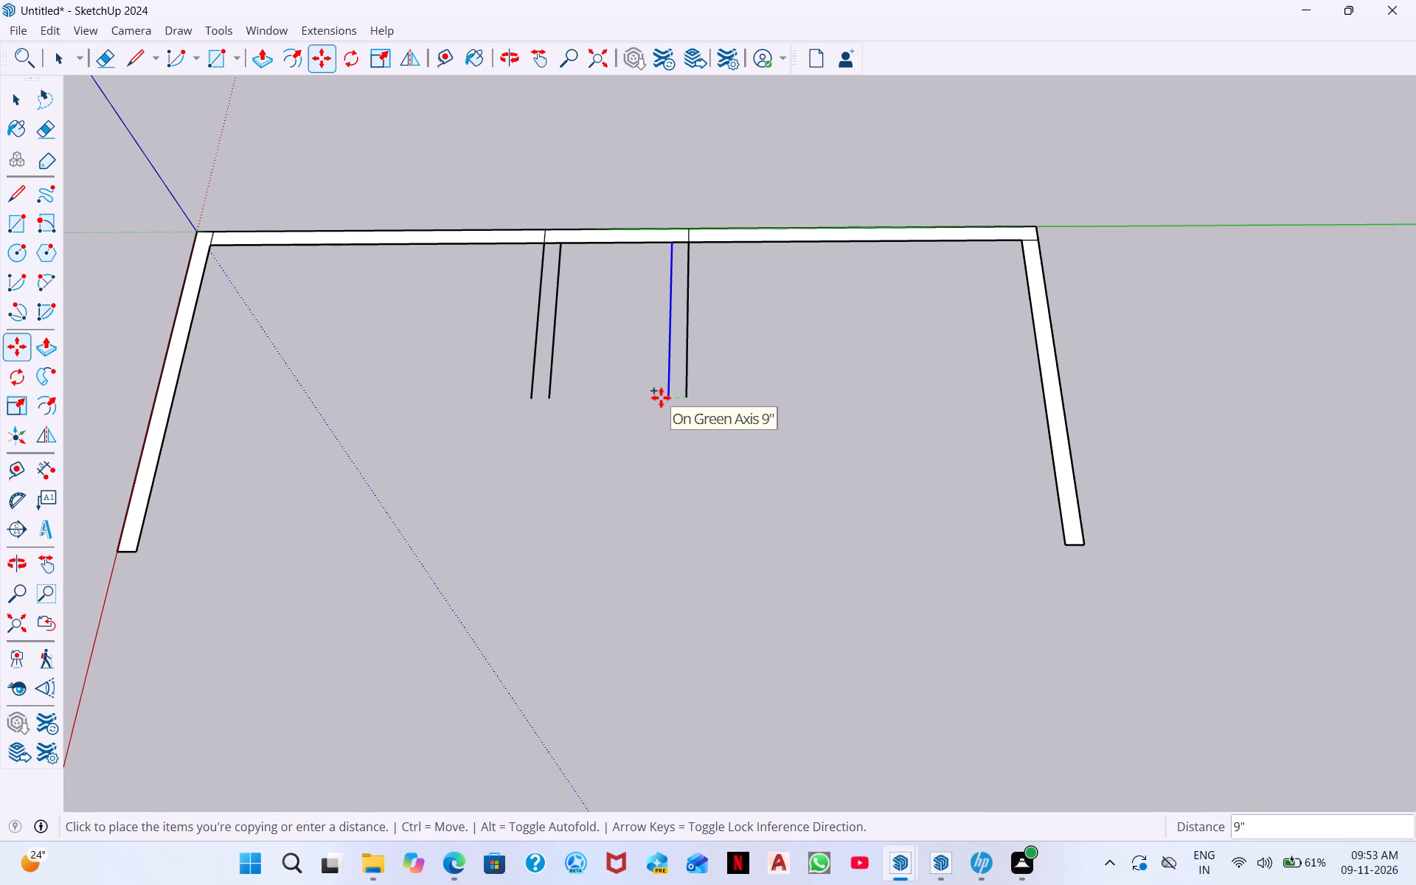
{"action": "type", "text": "9\""}
{"action": "key", "text": "Return"}
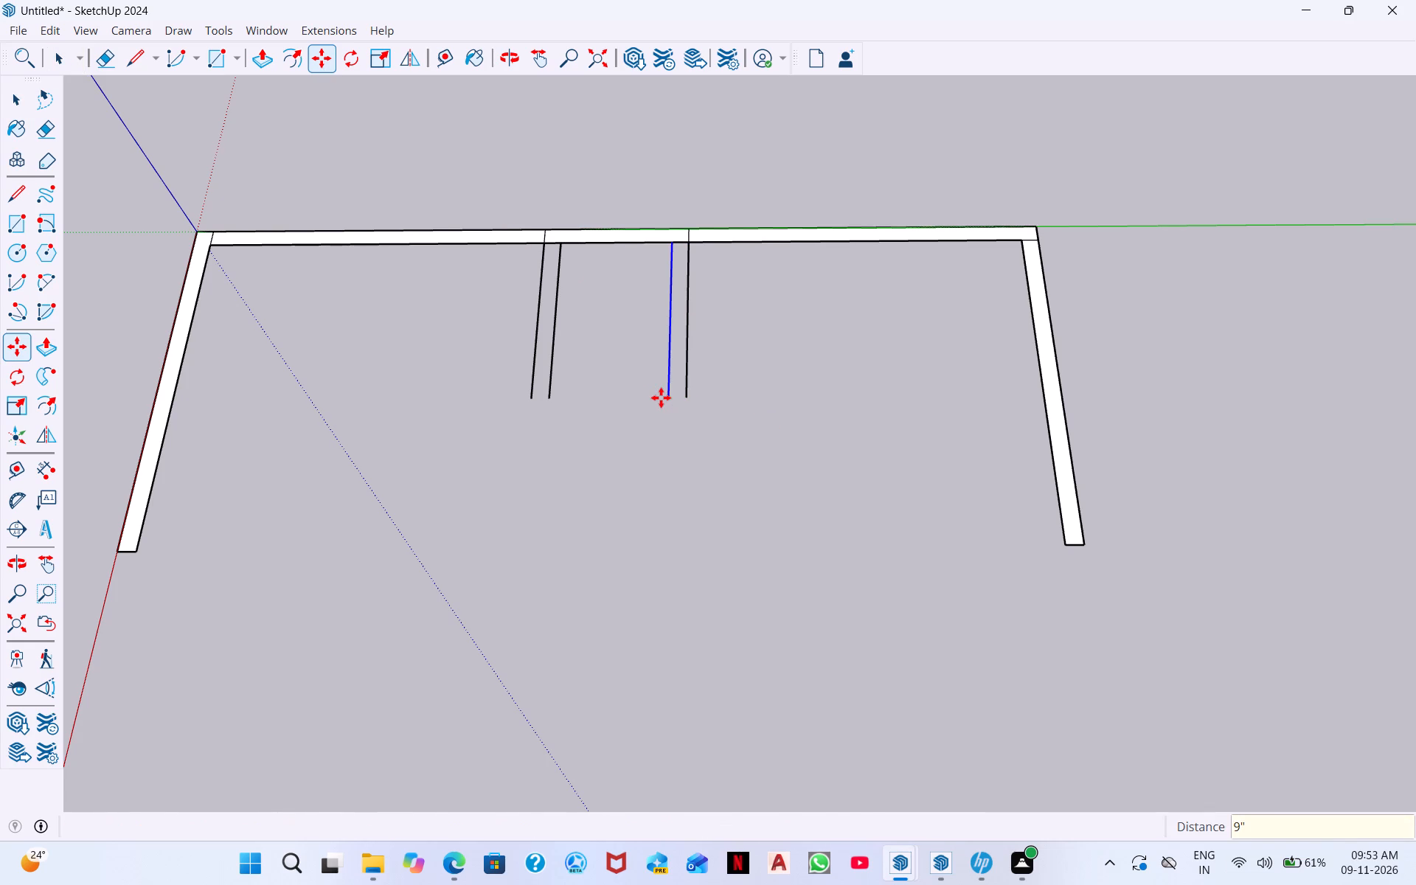
Measure the length of the first wall's inner line and the clear gap between the two inner lines' free ends.
{"action": "key", "text": "space"}
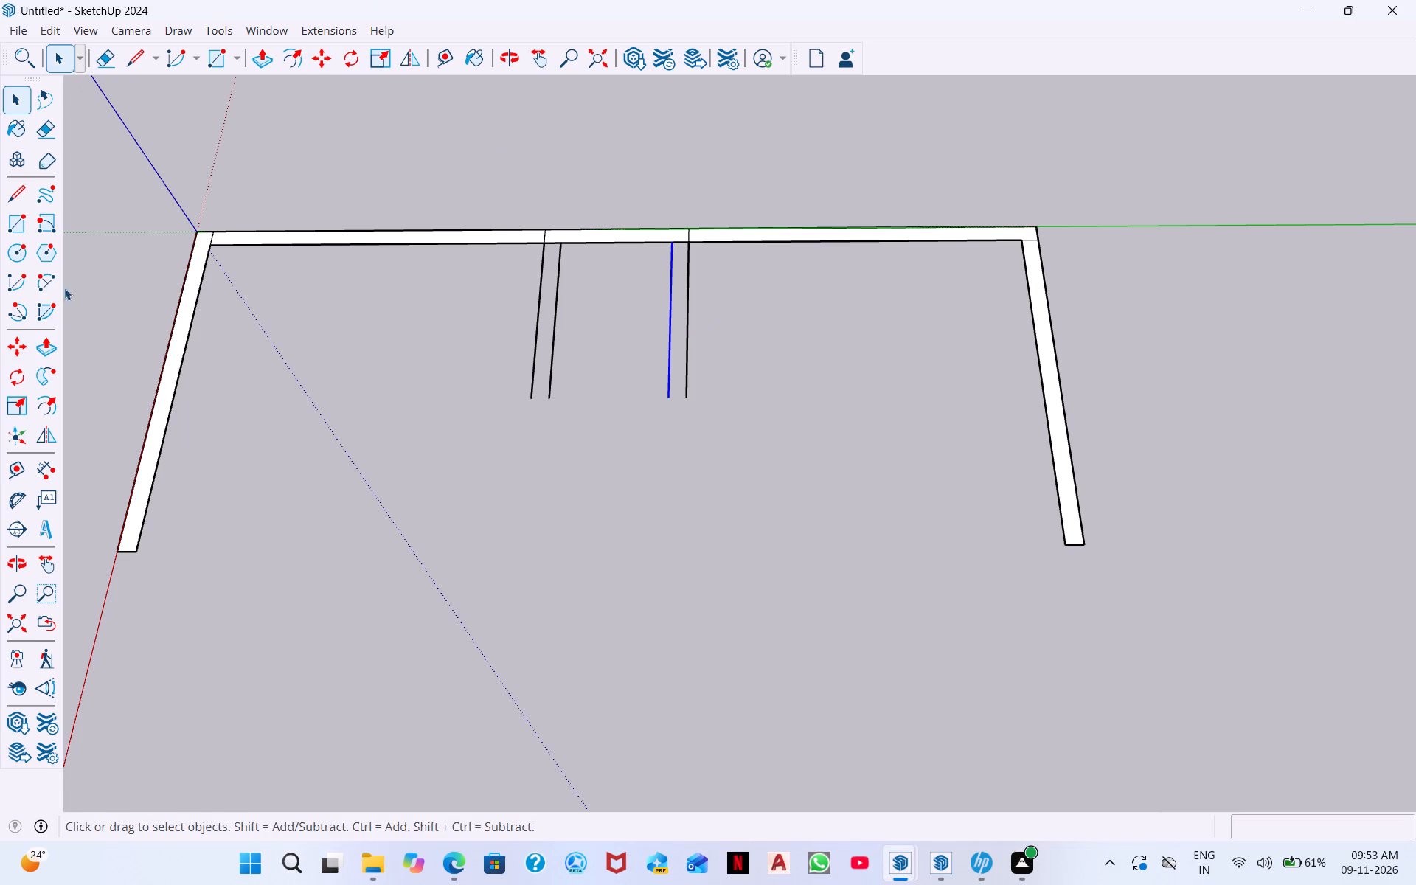
{"action": "left_click", "coordinate": [46, 468]}
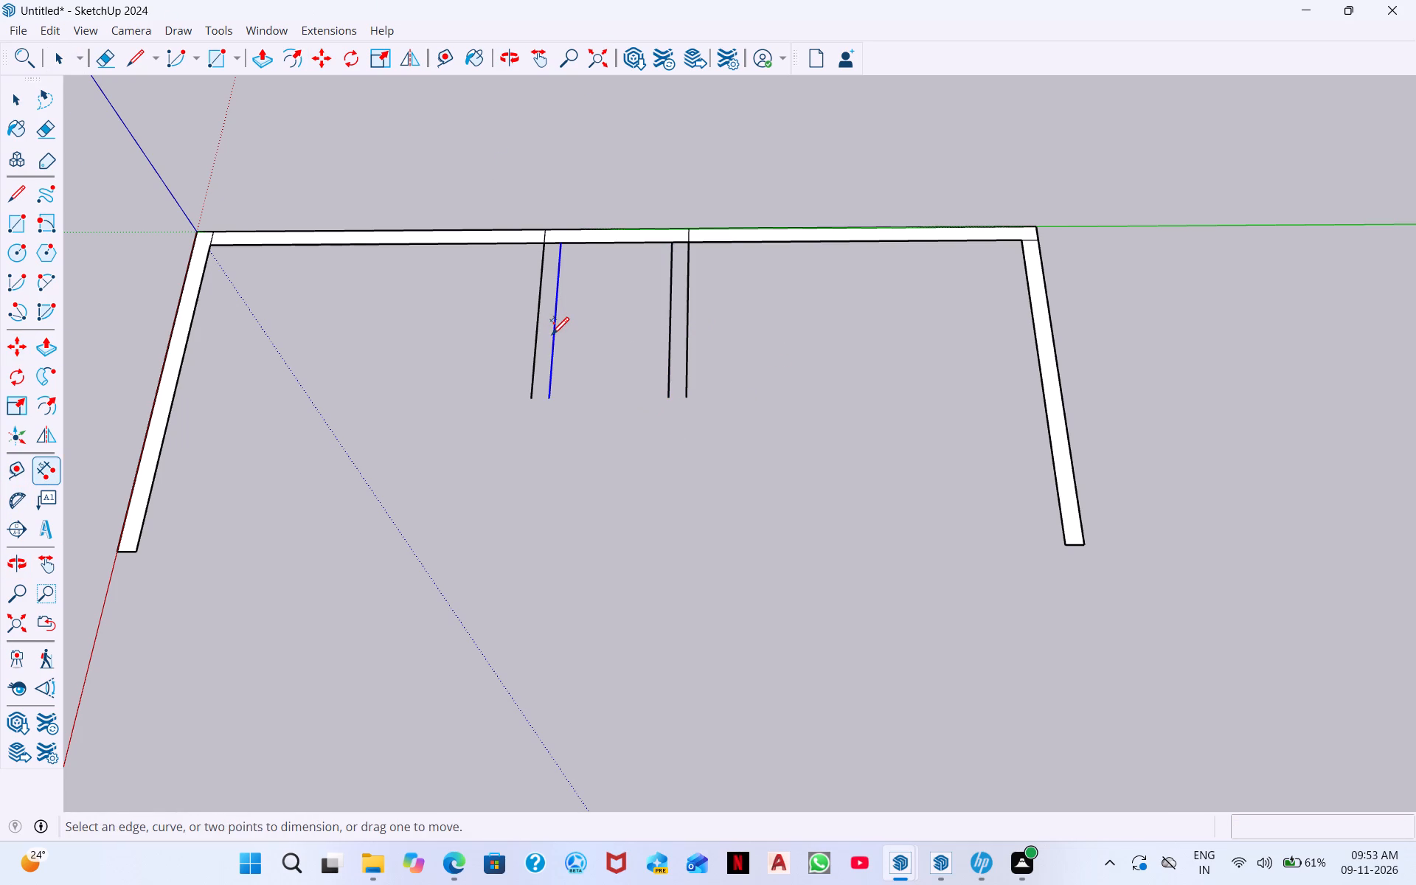
{"action": "left_click", "coordinate": [552, 333]}
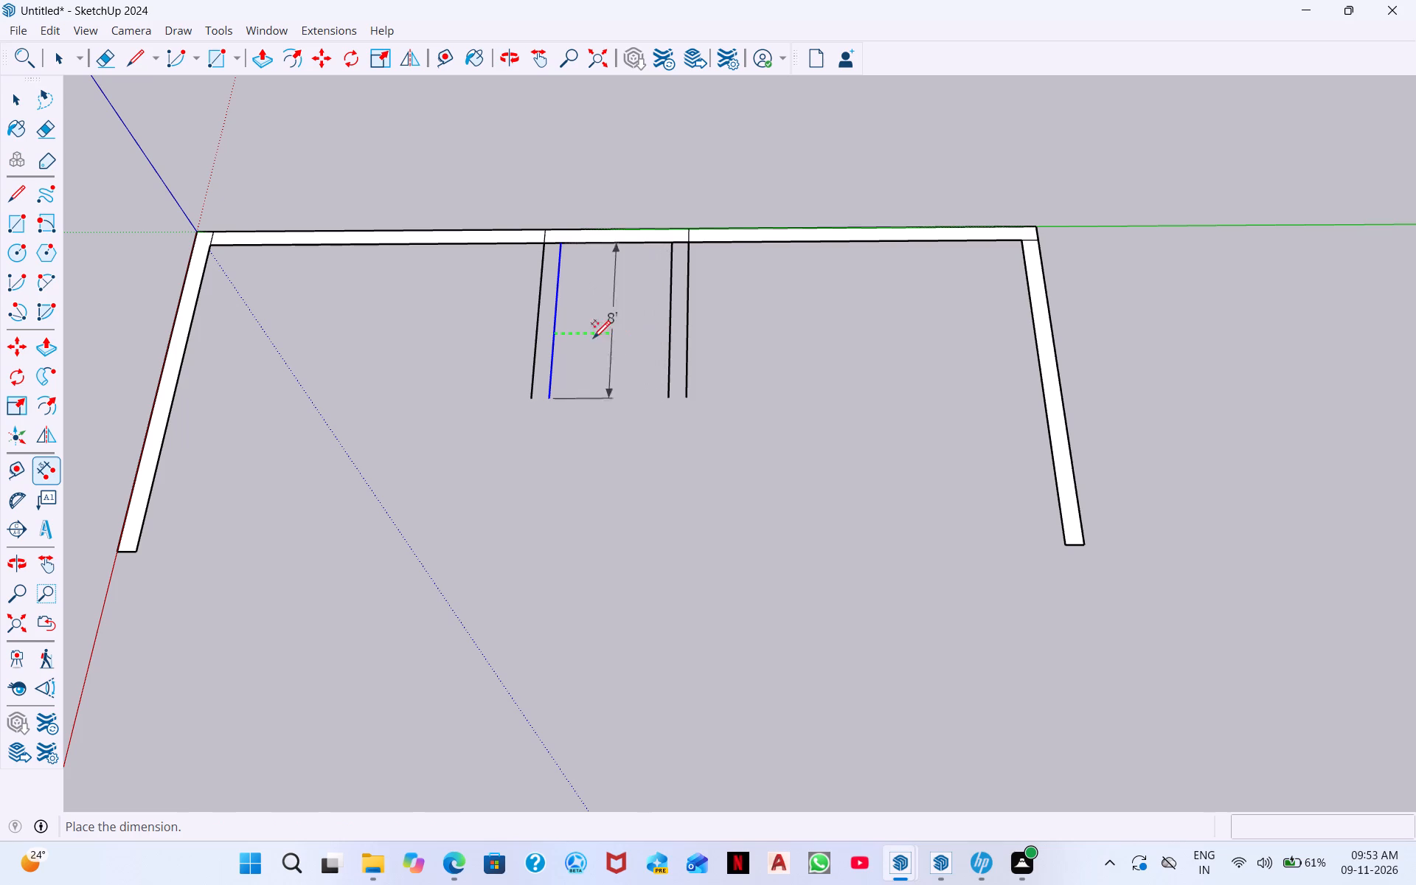
{"action": "key", "text": "Escape"}
{"action": "left_click", "coordinate": [545, 400]}
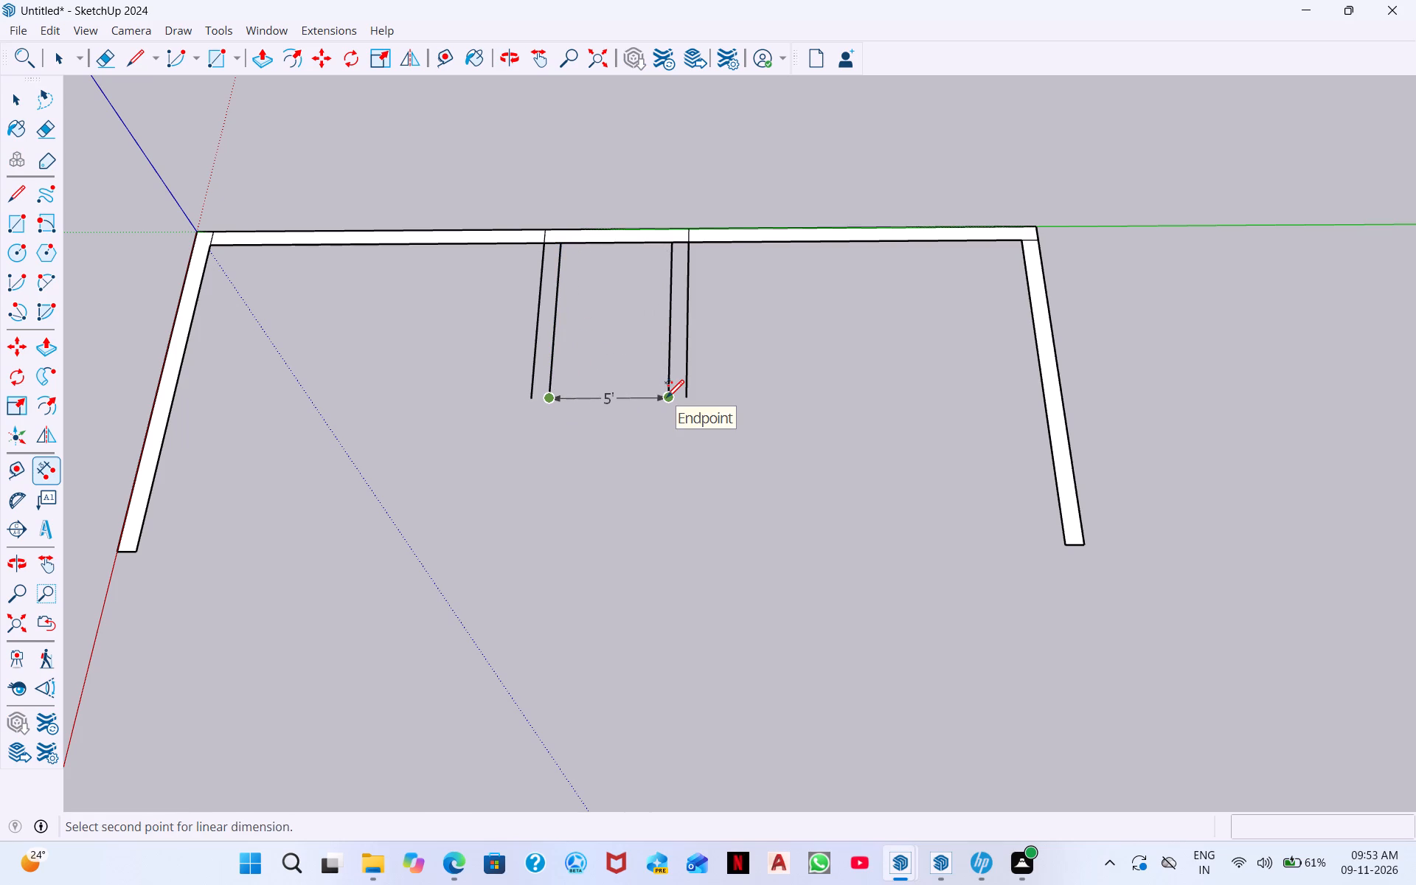
{"action": "key", "text": "Escape"}
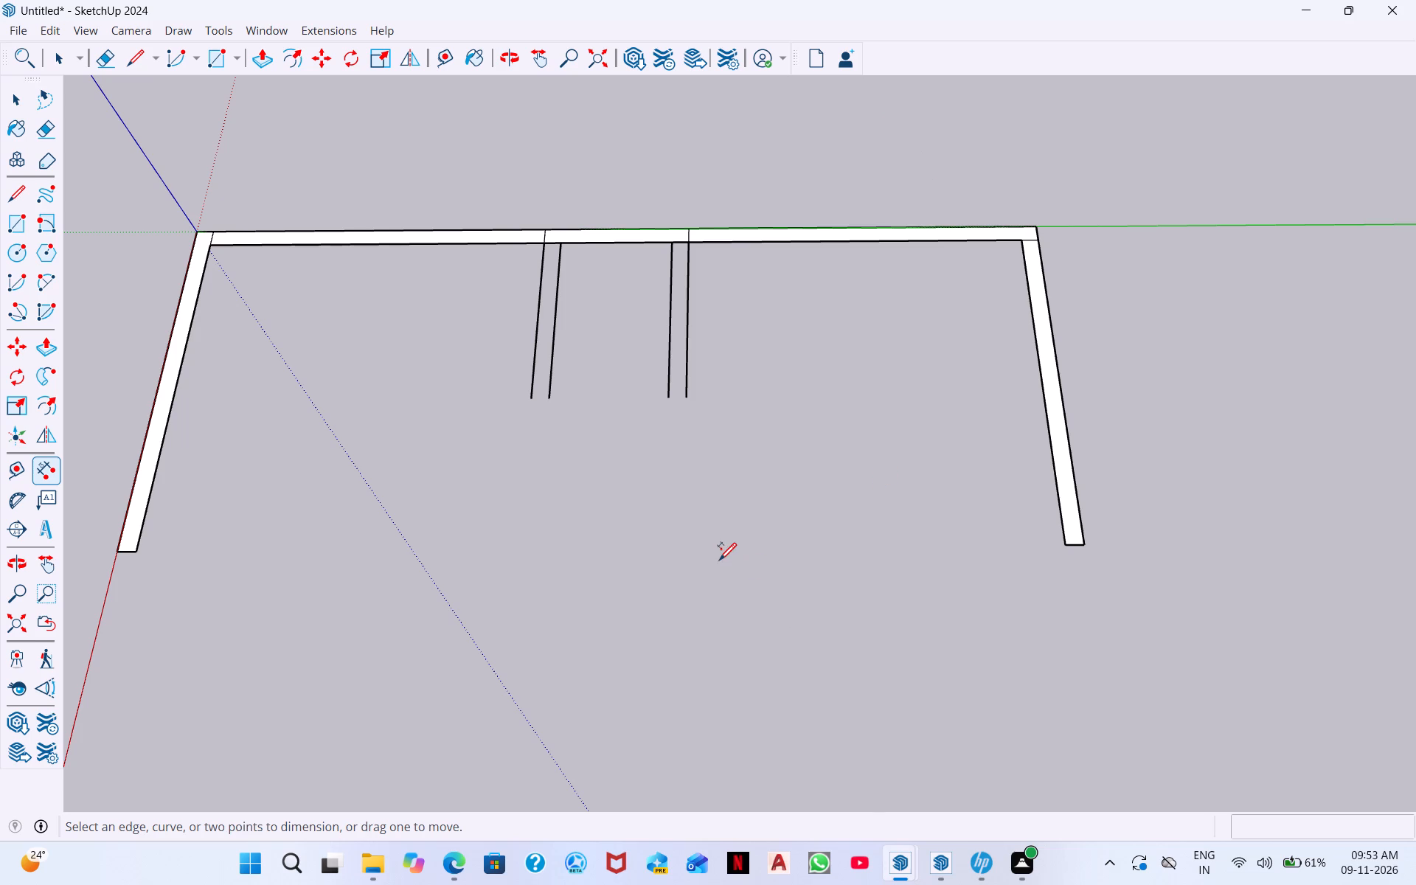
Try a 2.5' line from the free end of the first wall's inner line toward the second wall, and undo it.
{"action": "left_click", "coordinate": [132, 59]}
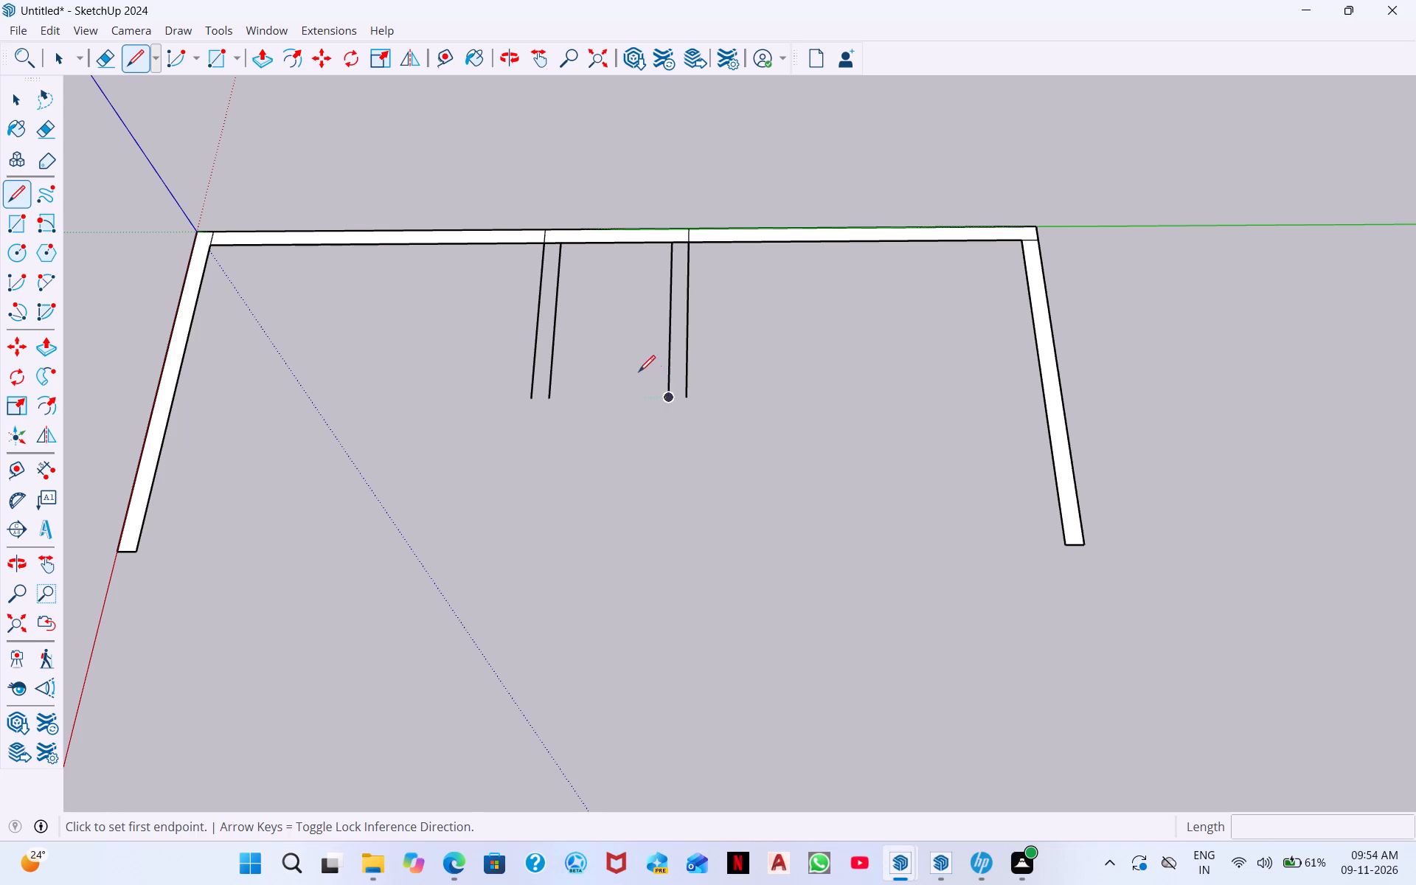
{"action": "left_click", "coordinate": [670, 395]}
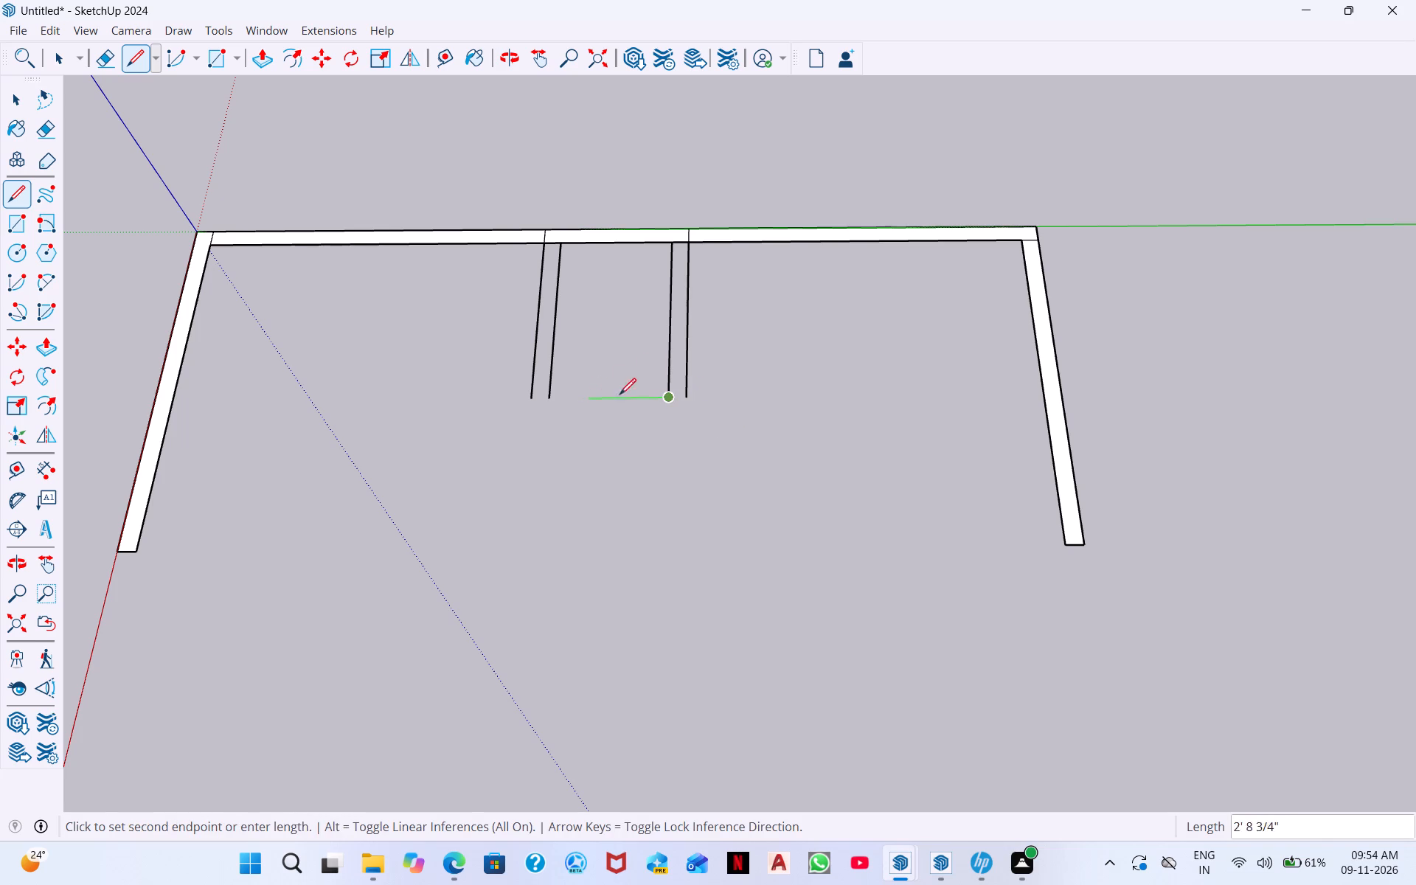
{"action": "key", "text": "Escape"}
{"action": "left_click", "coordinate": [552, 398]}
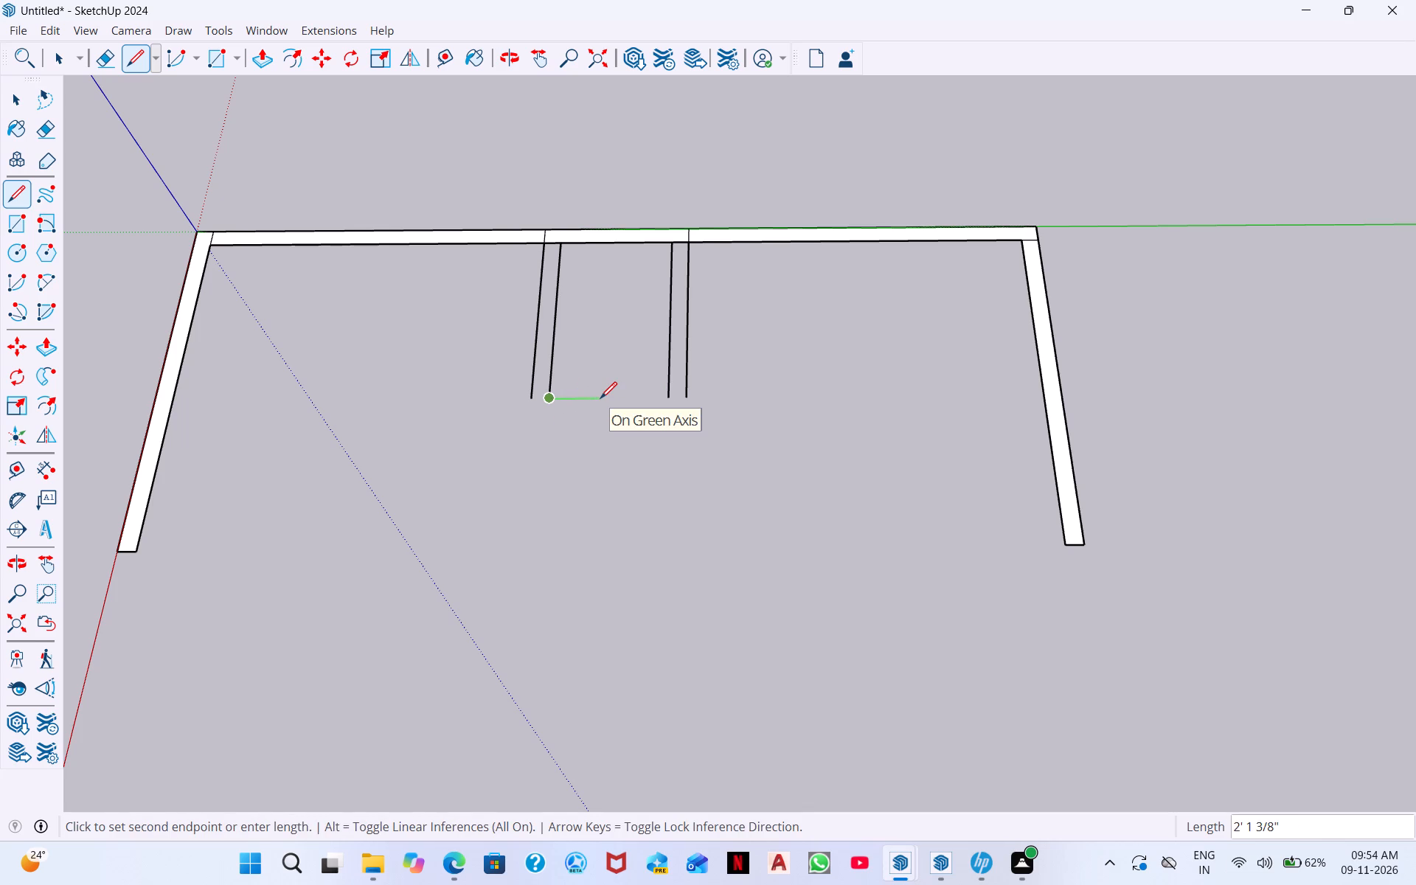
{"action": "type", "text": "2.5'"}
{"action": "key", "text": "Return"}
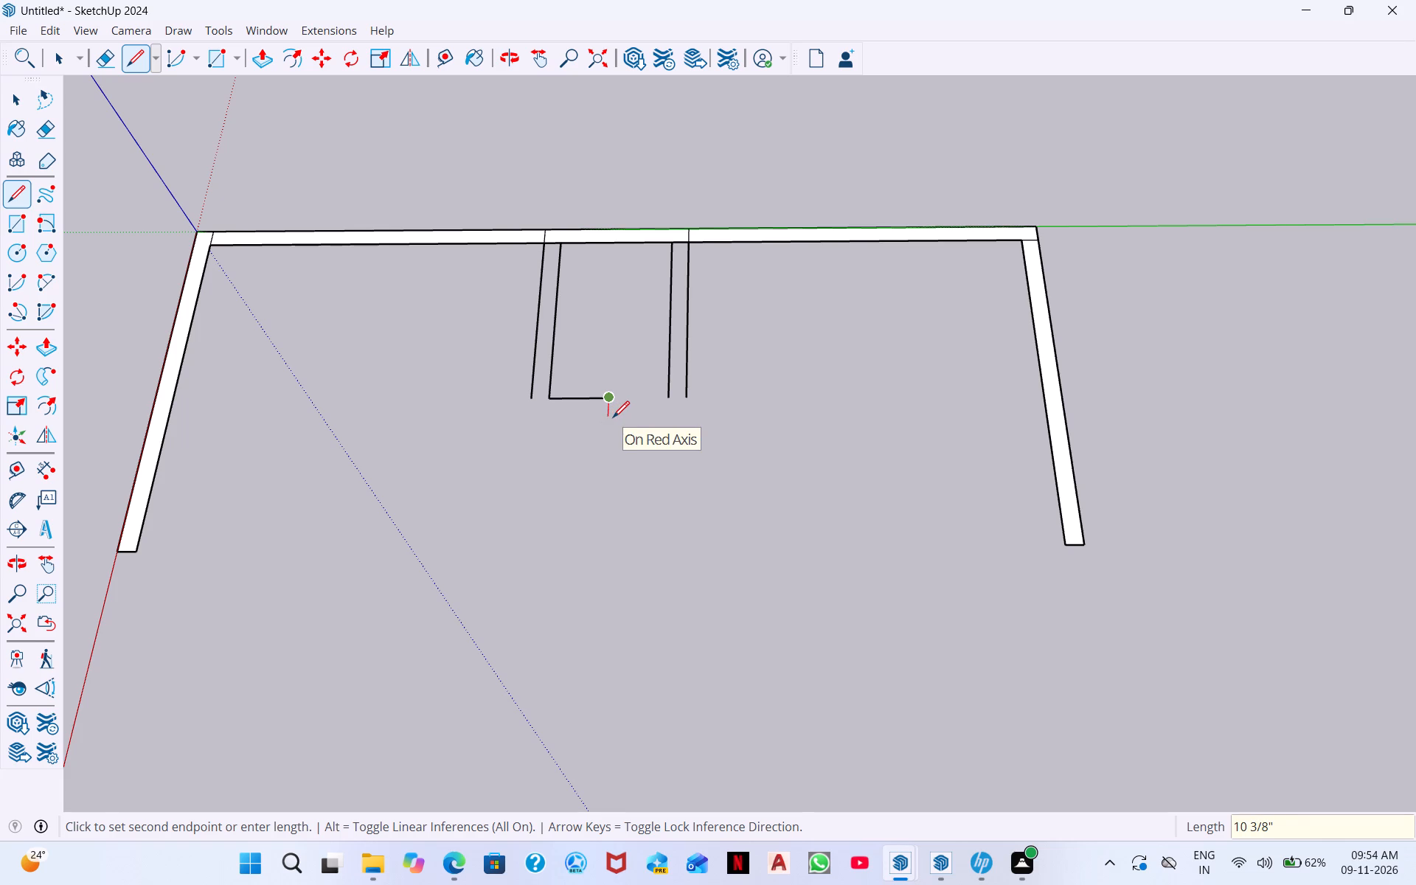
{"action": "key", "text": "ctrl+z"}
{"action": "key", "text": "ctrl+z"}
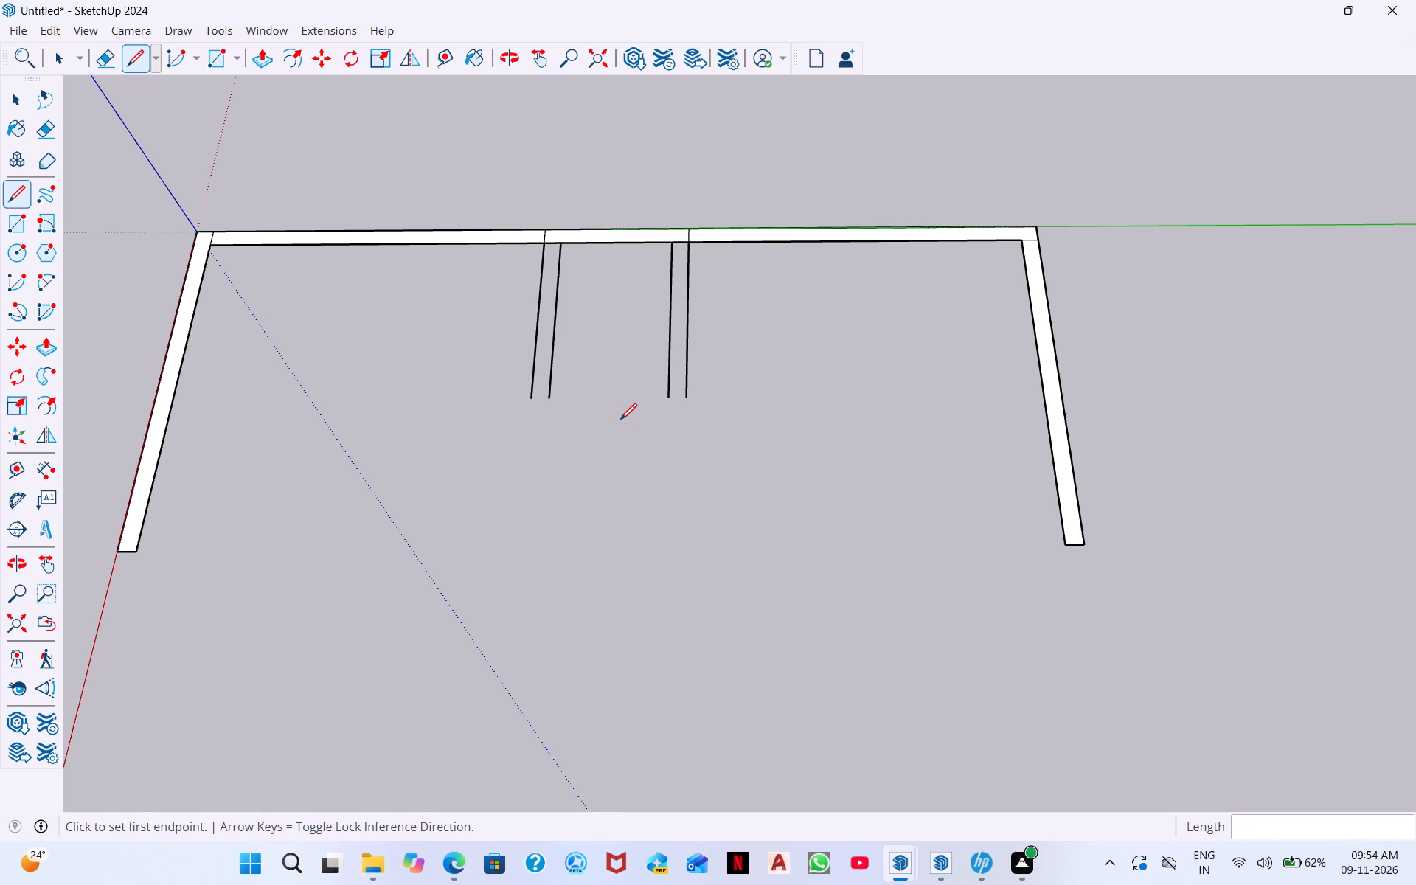
Draw 2.5' from the second wall's inner line end toward the first wall, 9" outward, back past the second wall, and close to its outer line's end.
{"action": "left_click", "coordinate": [669, 398]}
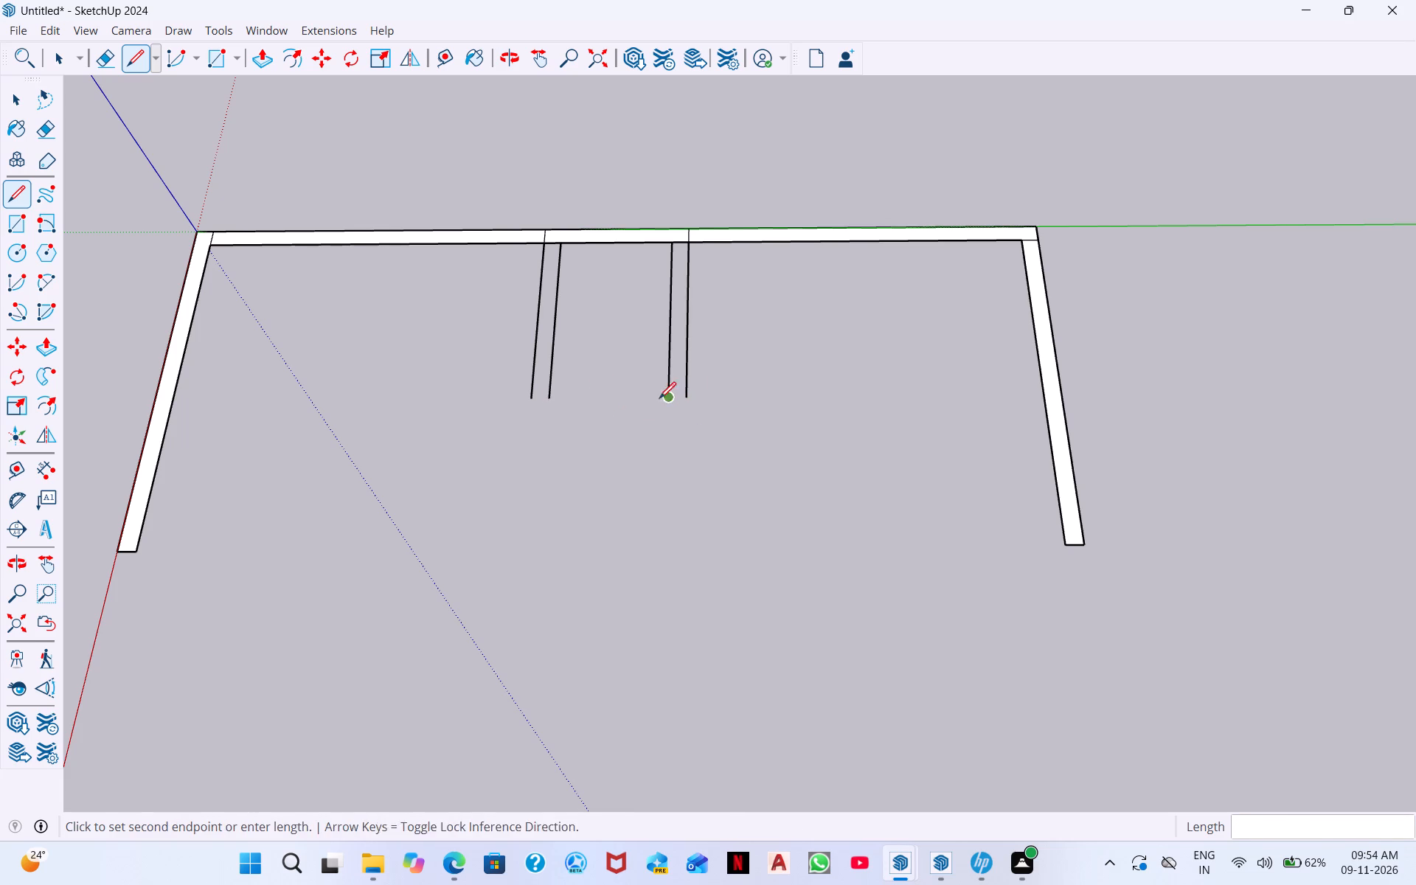
{"action": "type", "text": "2.5'"}
{"action": "key", "text": "Return"}
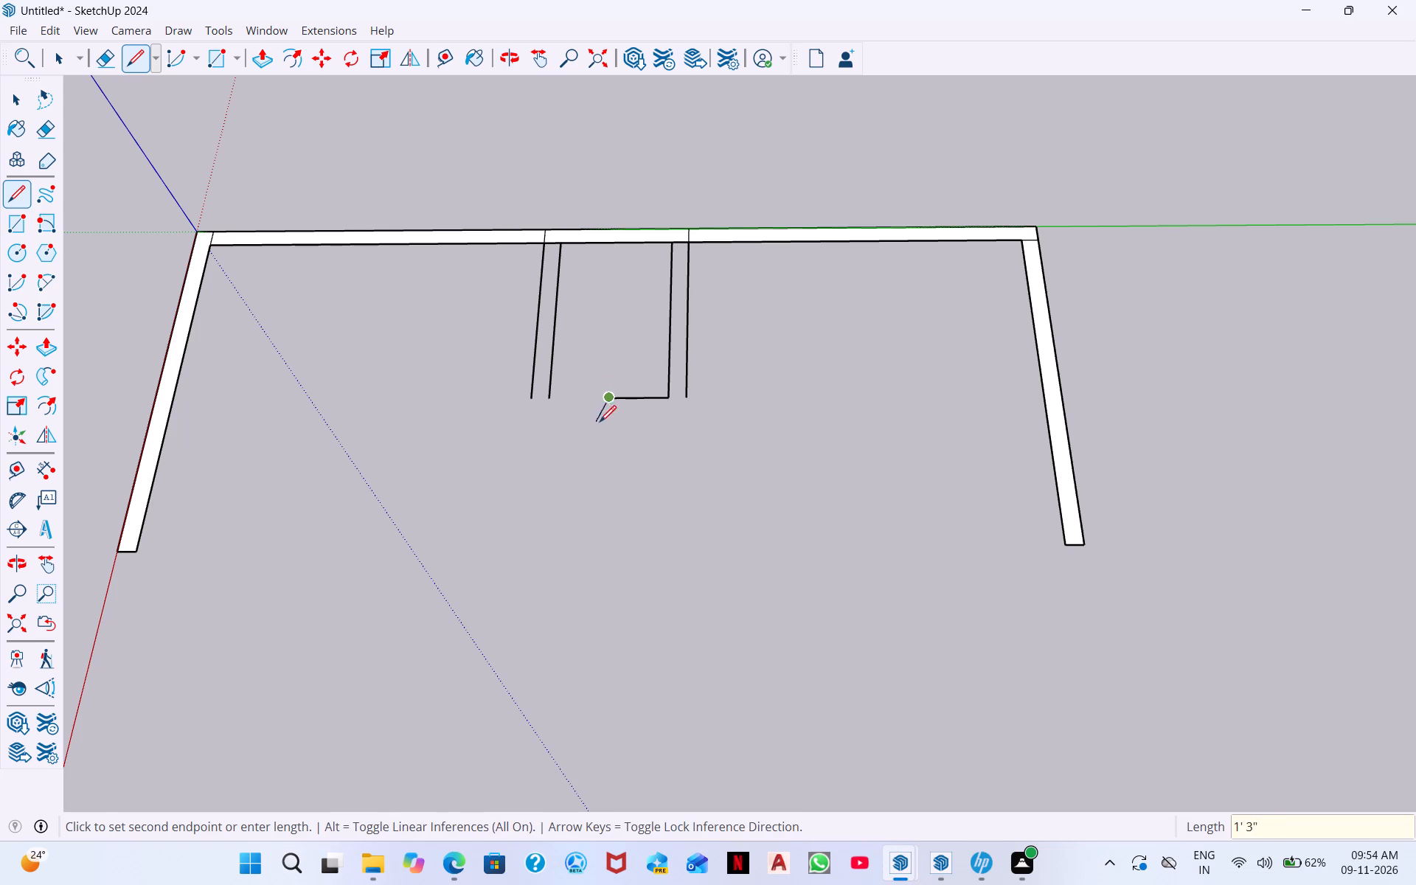
{"action": "type", "text": "9\""}
{"action": "key", "text": "Return"}
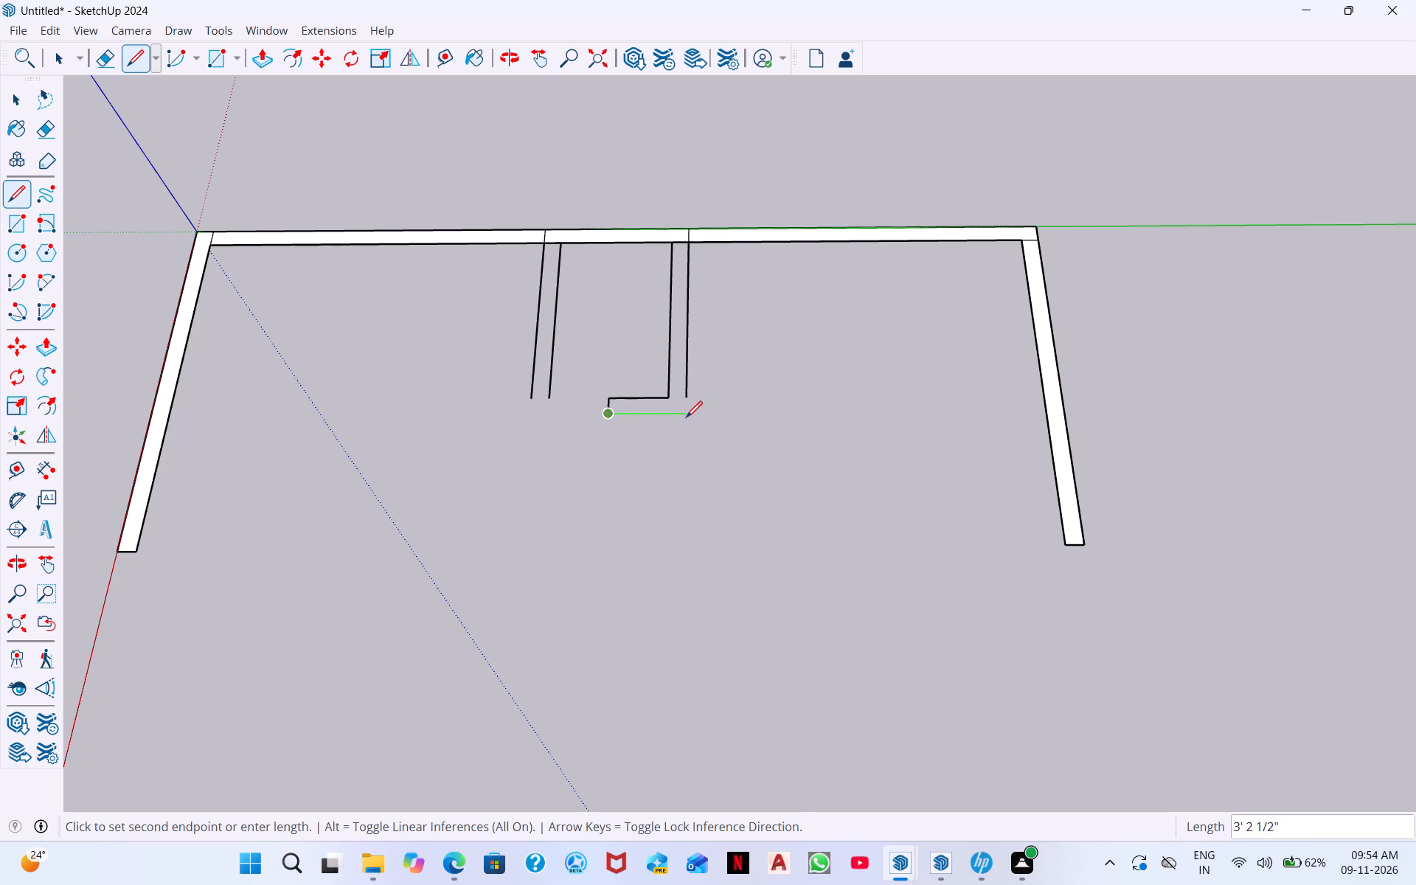
{"action": "left_click", "coordinate": [707, 419]}
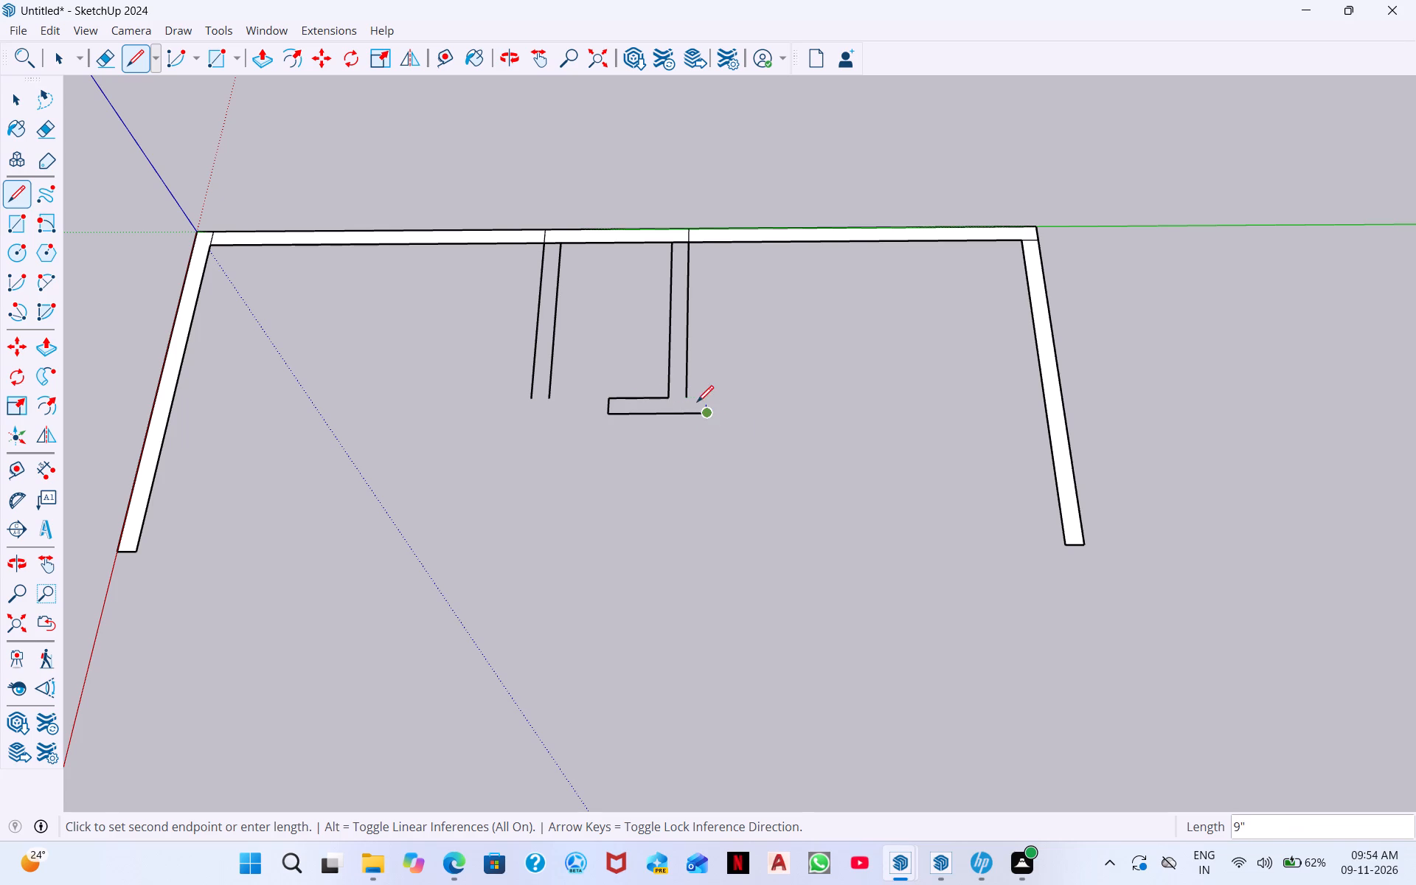
{"action": "left_click", "coordinate": [685, 398]}
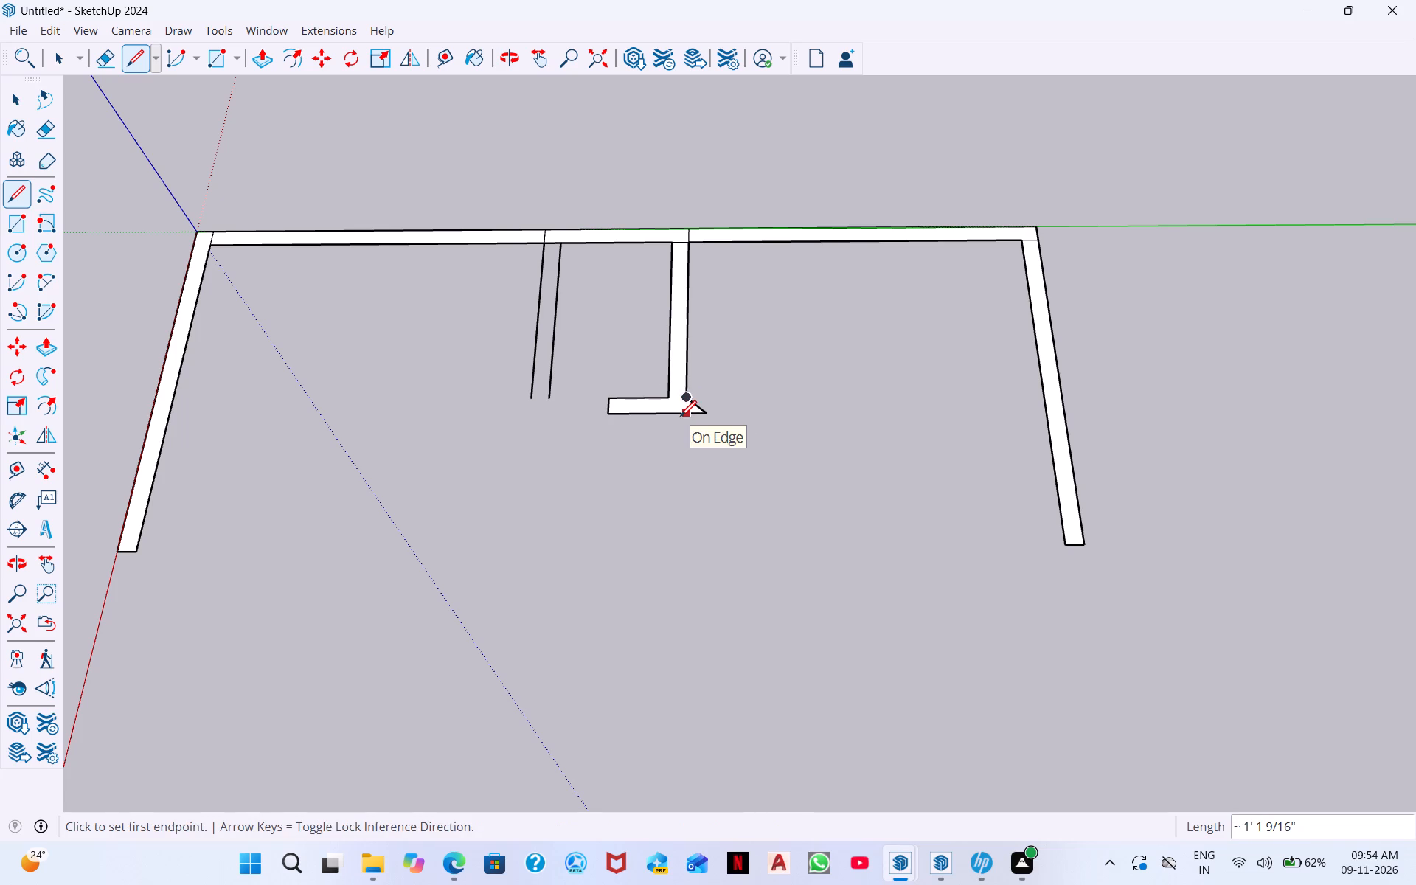
Square off the second wall's corner with a 9" line extending its outer line, and erase the overhanging diagonal and stub.
{"action": "left_click", "coordinate": [689, 414]}
{"action": "left_click", "coordinate": [684, 414]}
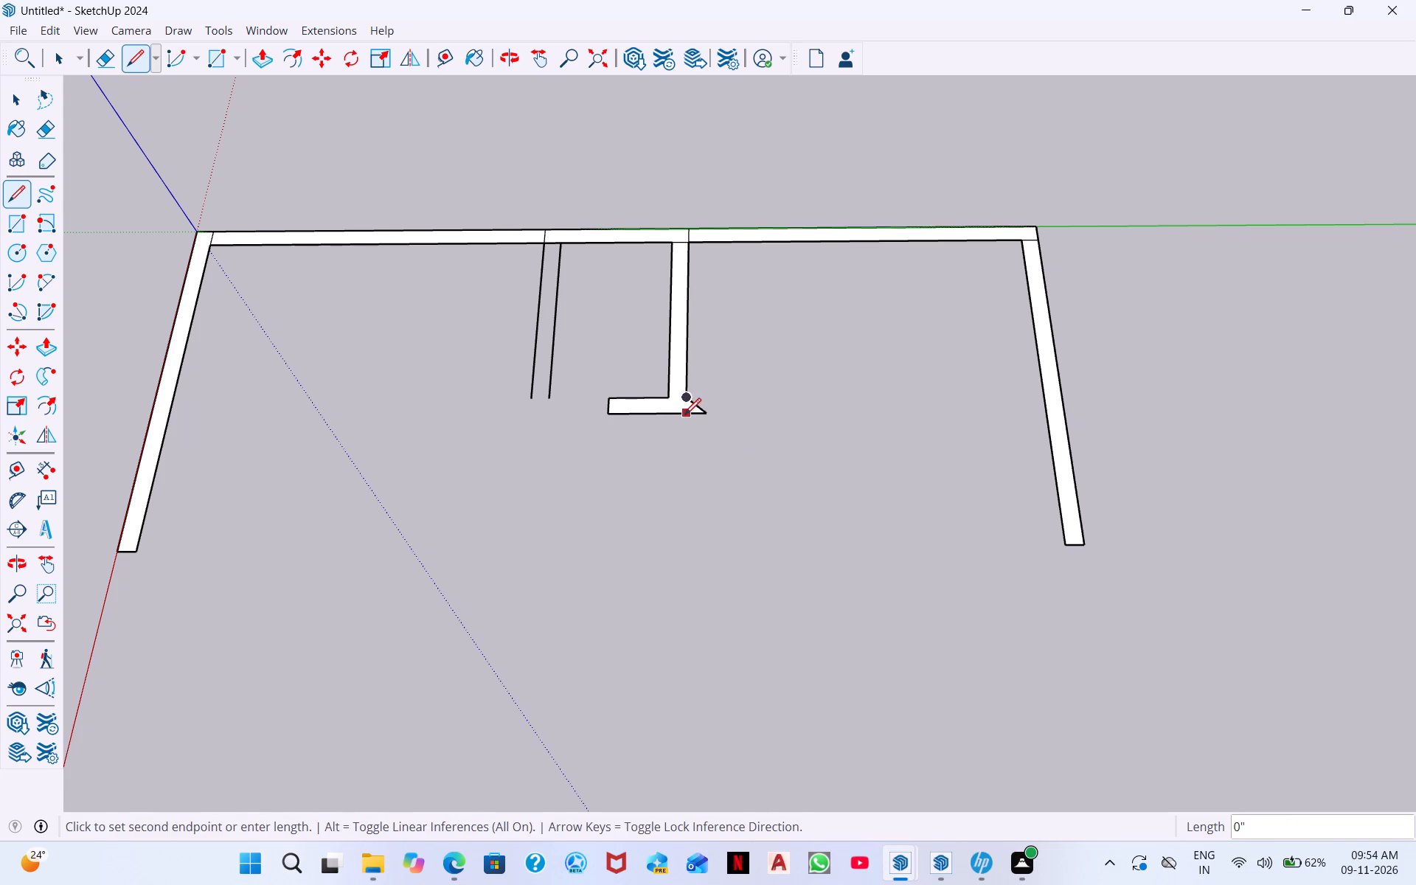
{"action": "left_click", "coordinate": [687, 402]}
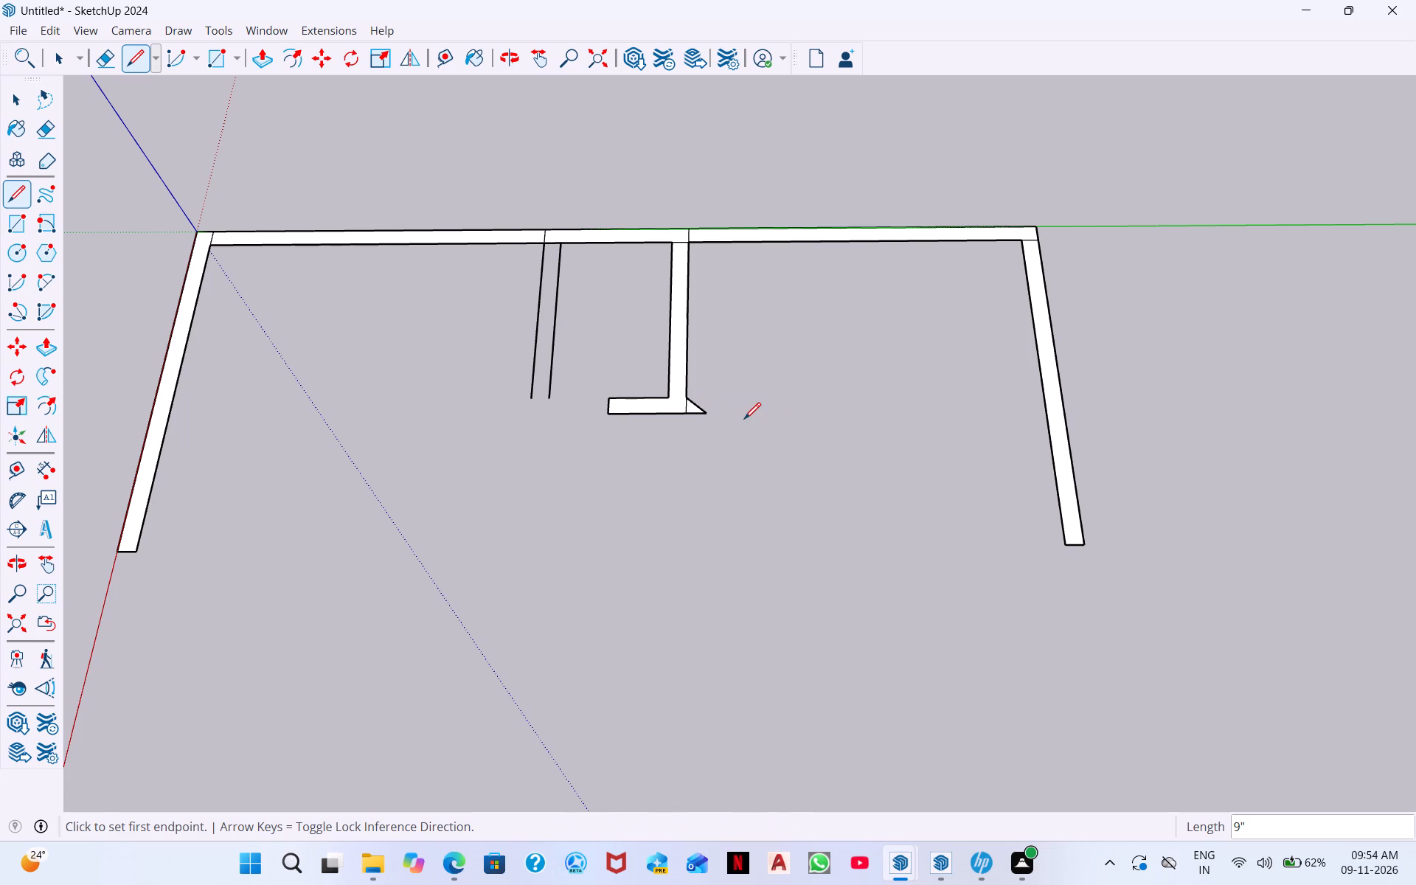
{"action": "key", "text": "Escape"}
{"action": "left_click", "coordinate": [38, 131]}
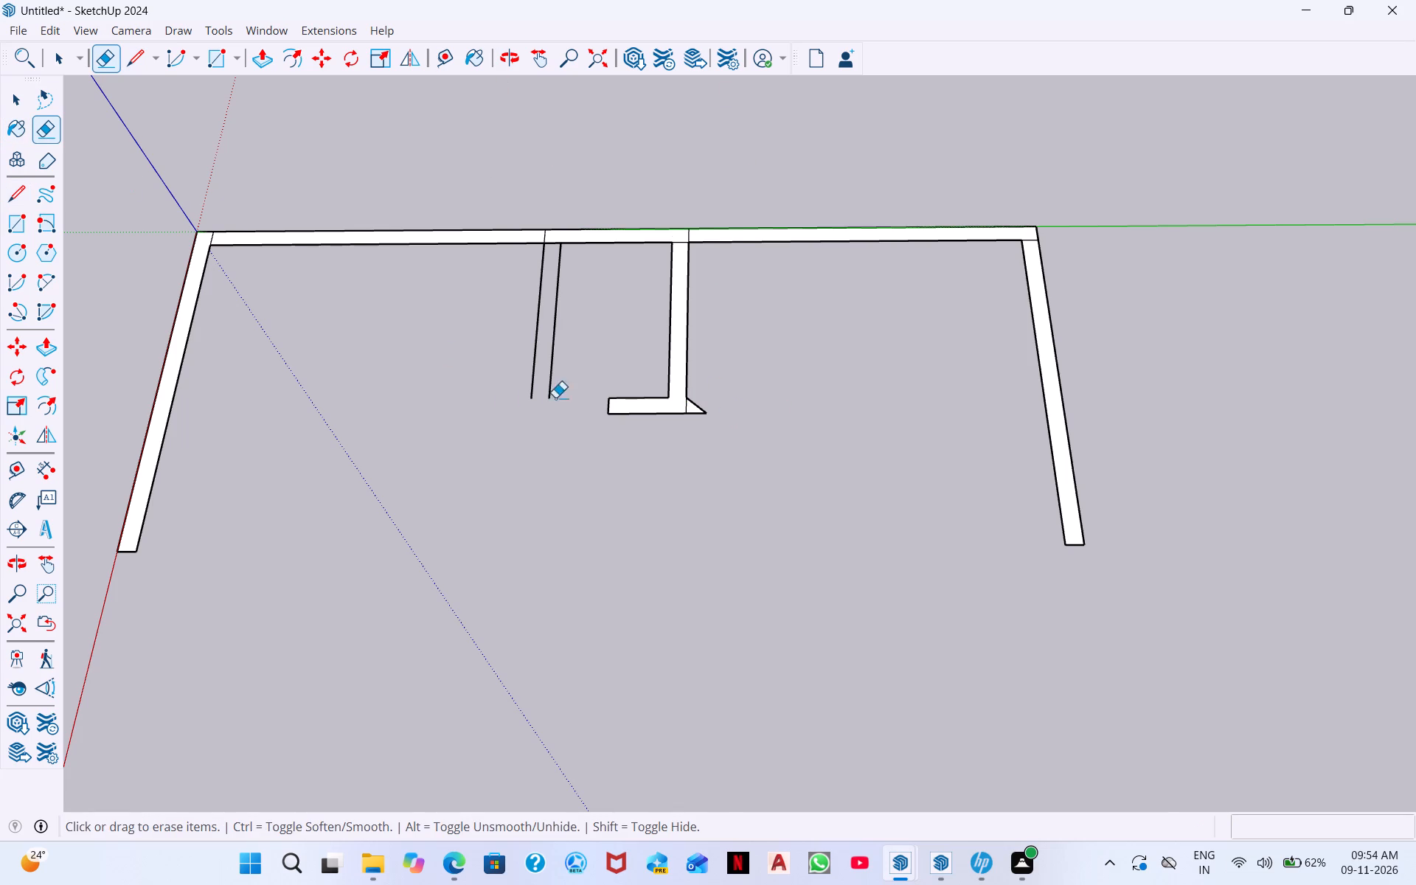
{"action": "left_click", "coordinate": [698, 405]}
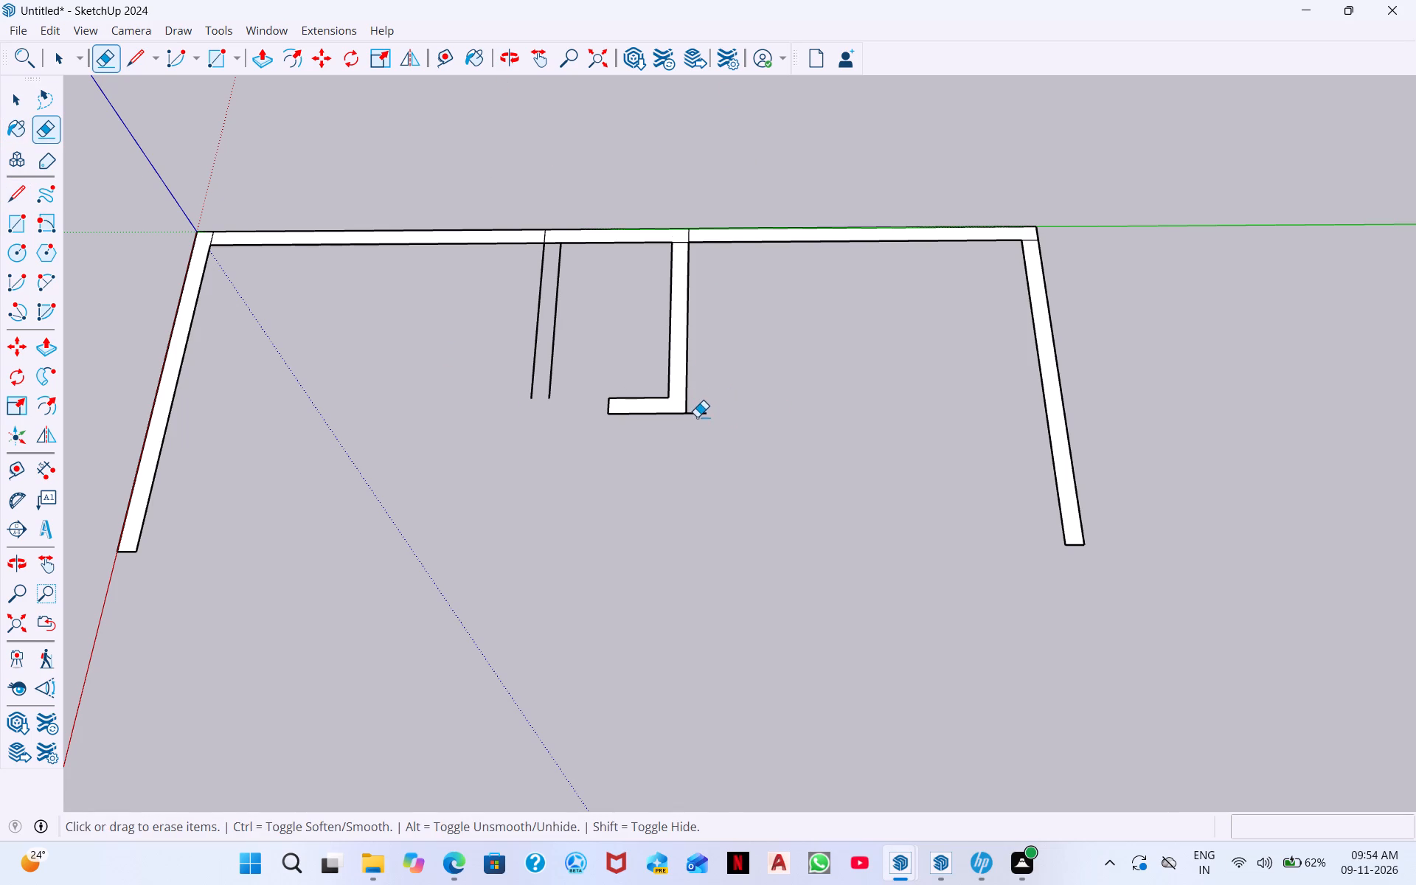
{"action": "left_click", "coordinate": [698, 413]}
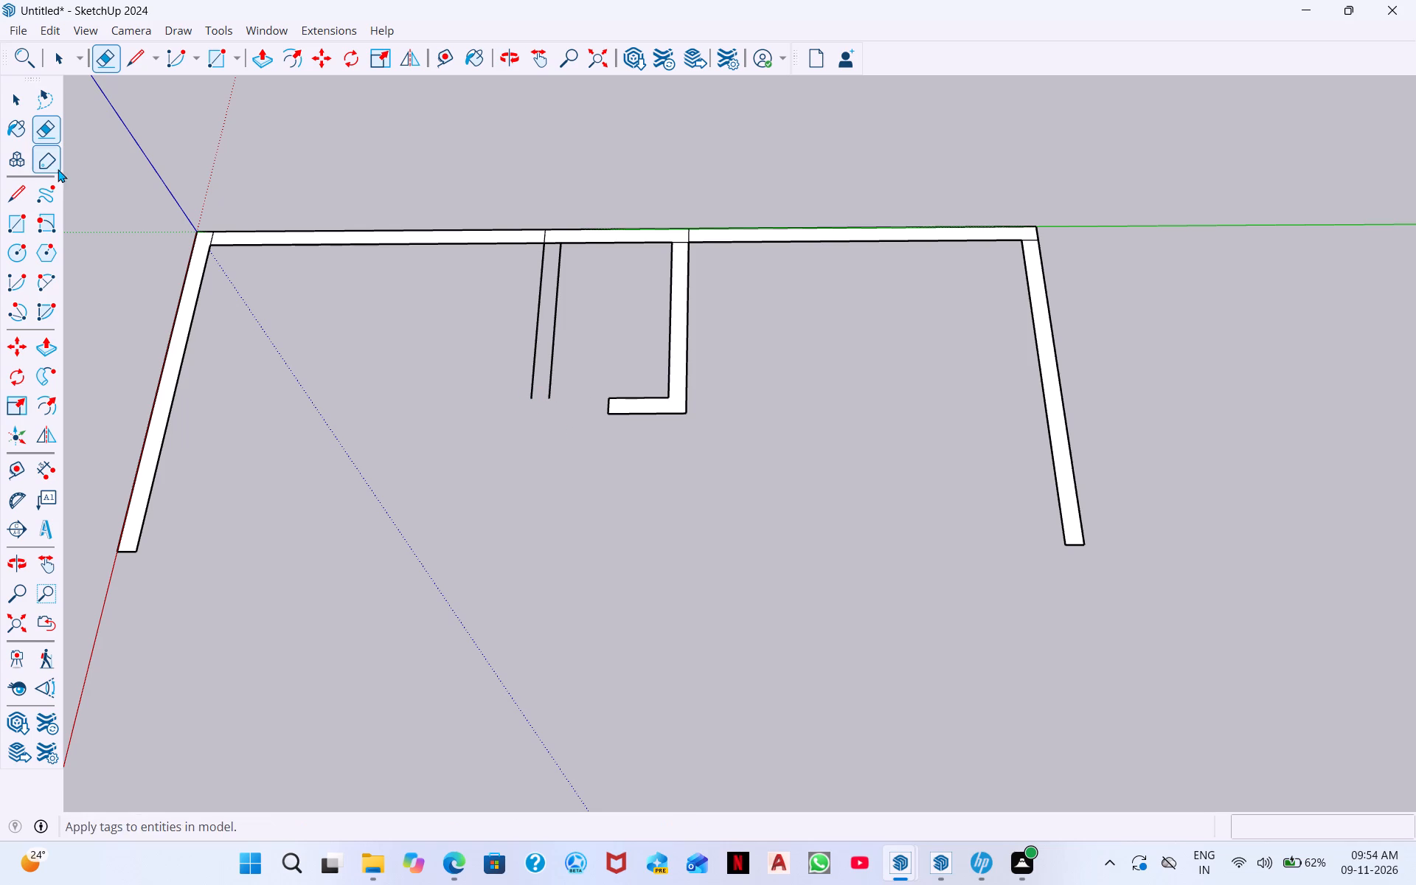
Extend the cross wall's outer line past the first wall, join it diagonally to that wall's outer line, and extend both wall lines 9" to it.
{"action": "left_click", "coordinate": [136, 66]}
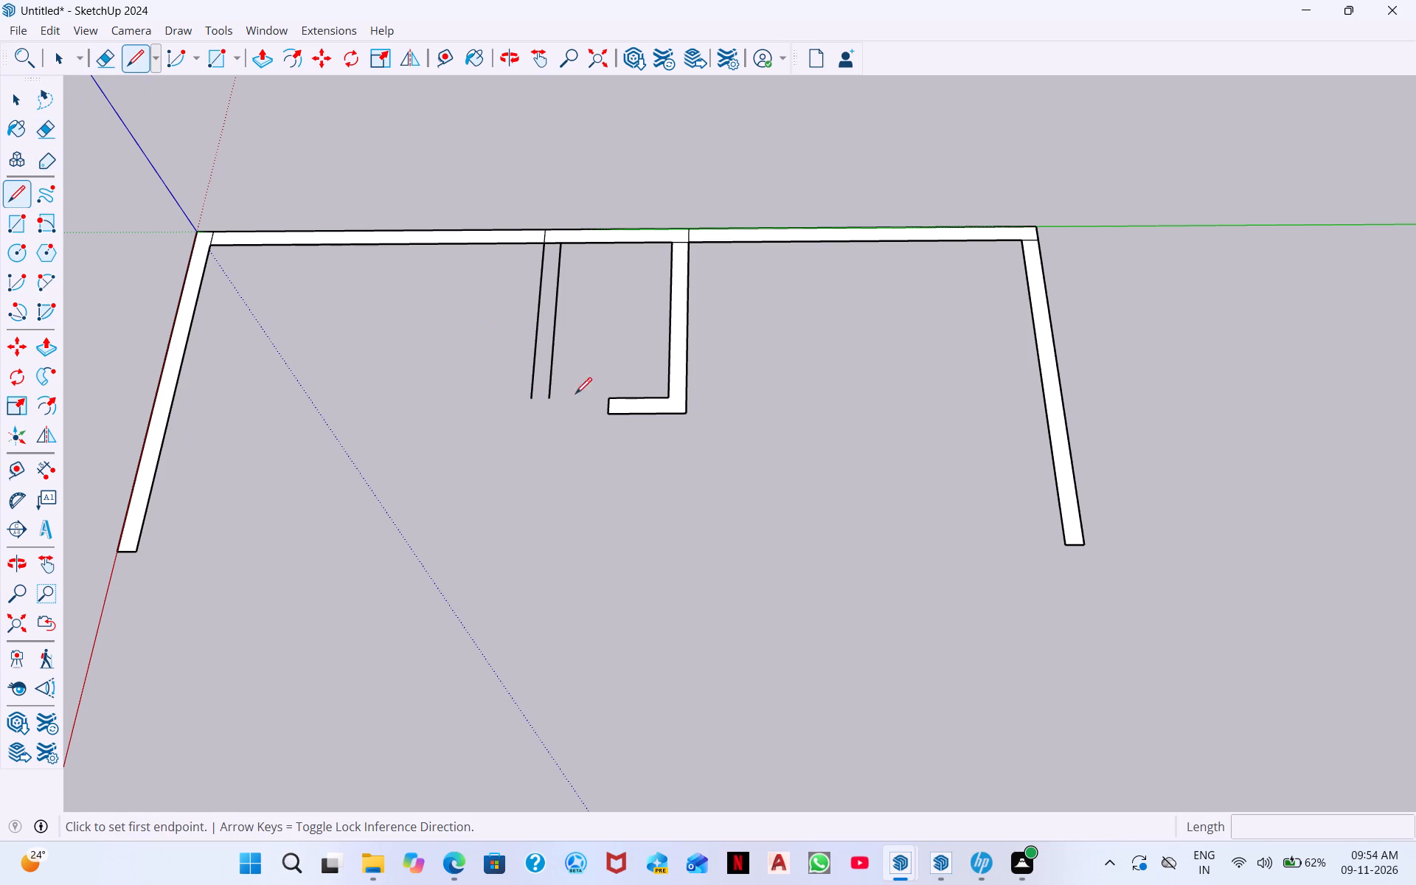
{"action": "left_click", "coordinate": [603, 415]}
{"action": "left_click", "coordinate": [513, 417]}
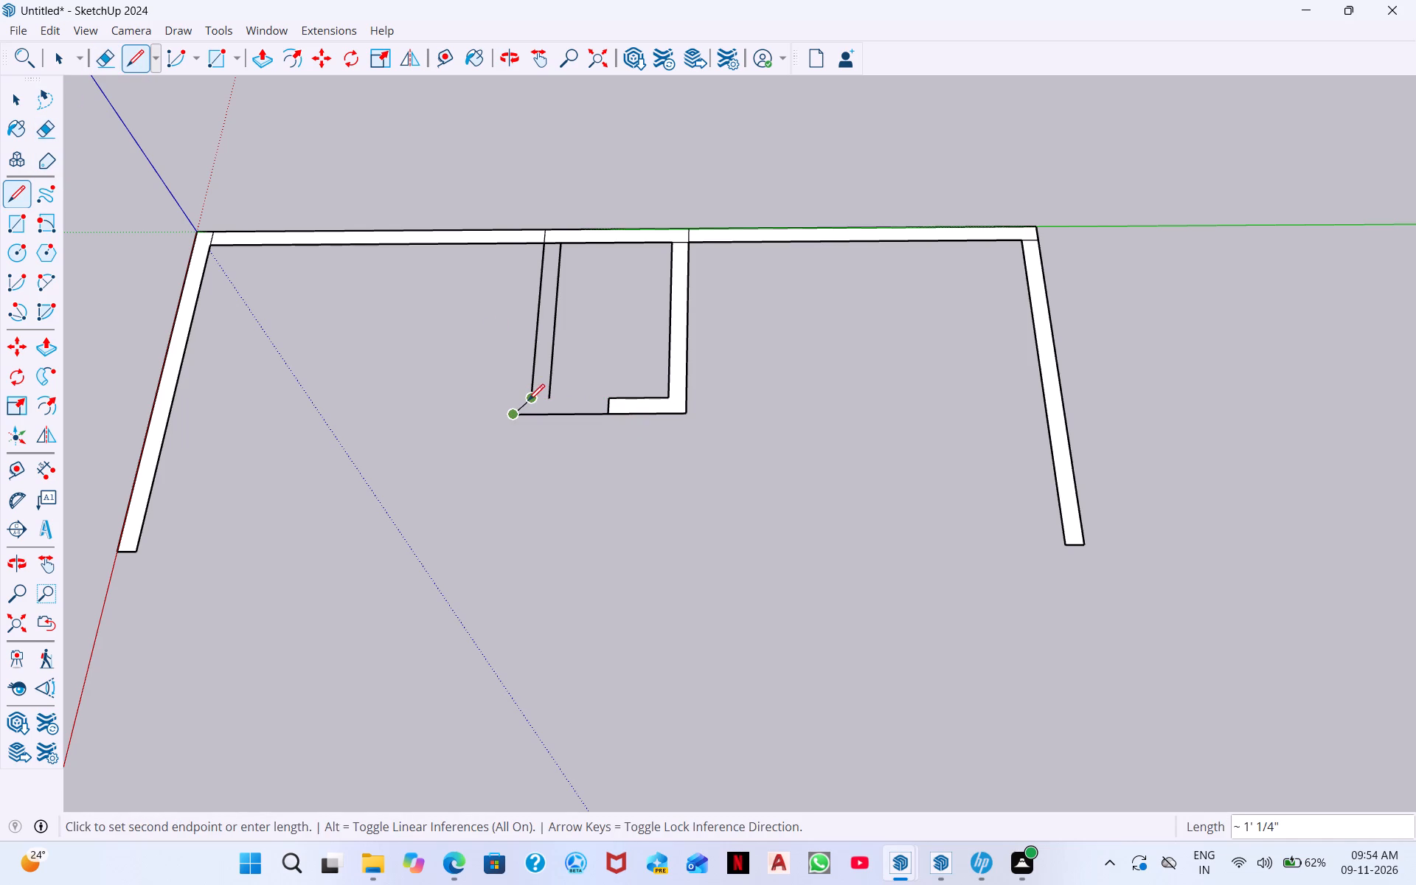
{"action": "left_click", "coordinate": [532, 400]}
{"action": "left_click", "coordinate": [532, 414]}
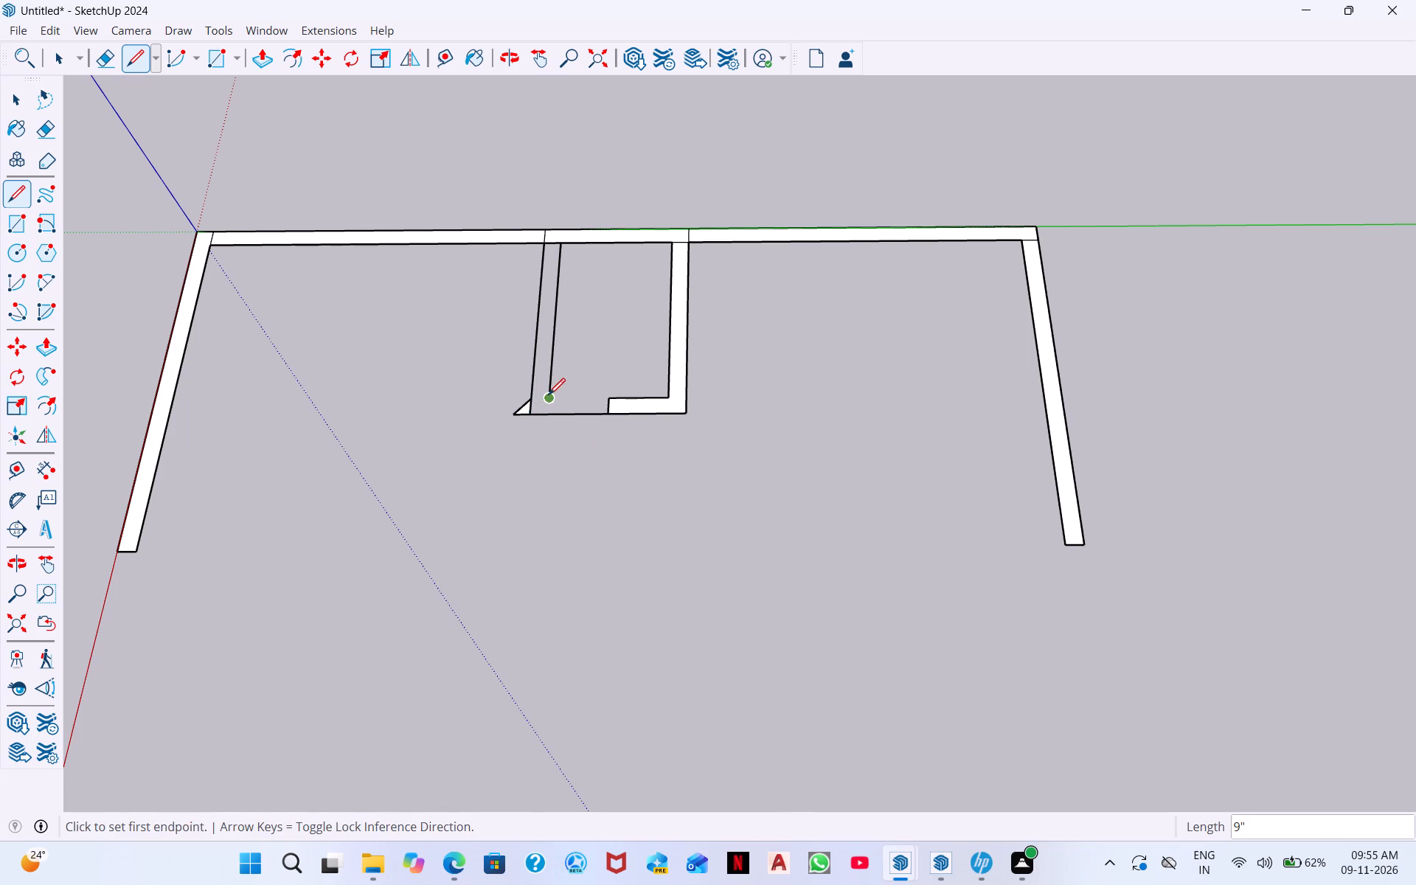
{"action": "left_click", "coordinate": [549, 395]}
{"action": "left_click", "coordinate": [545, 417]}
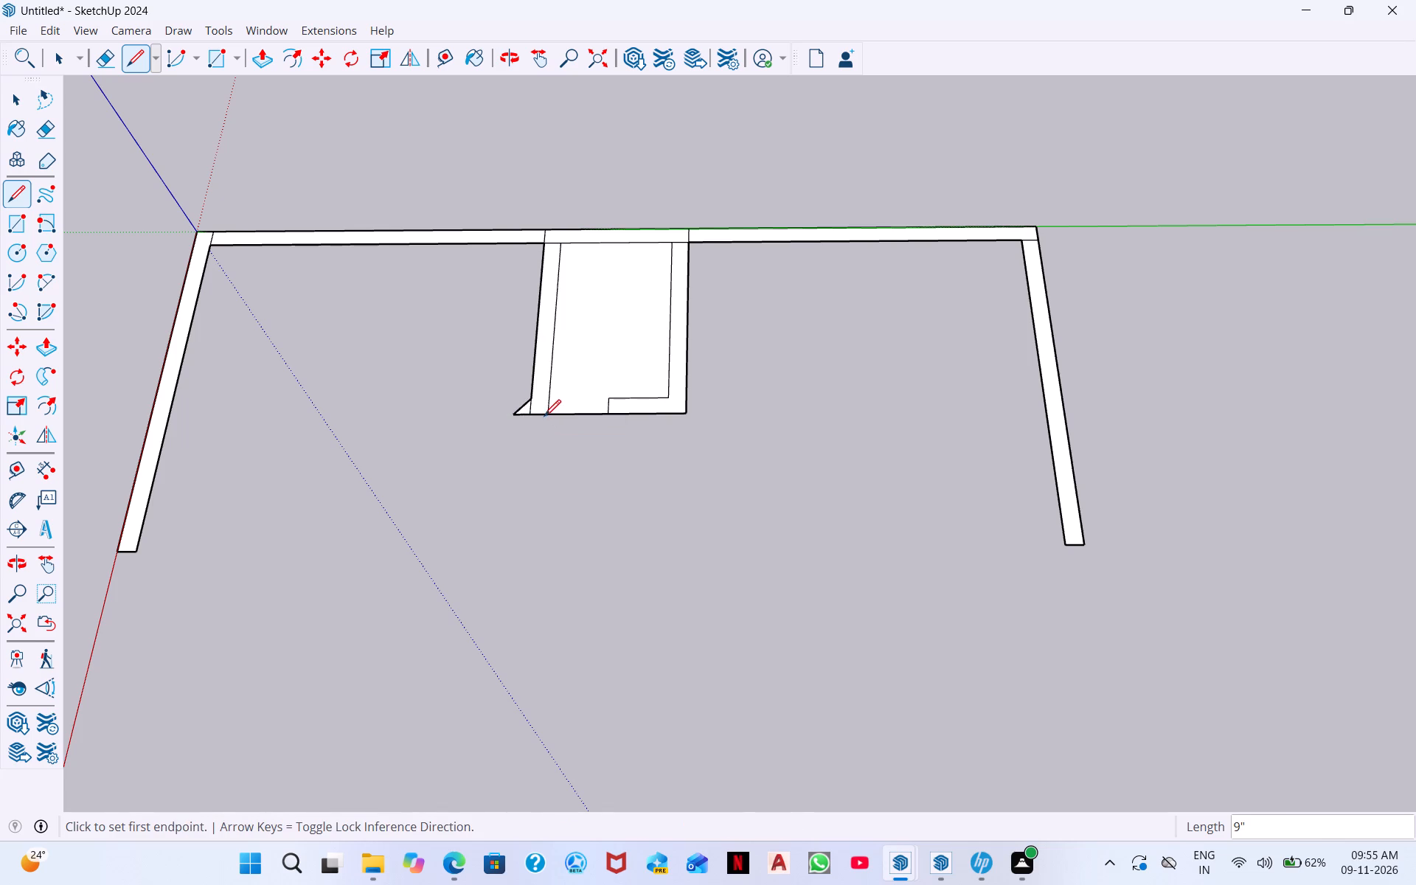
Erase the overhanging diagonal and the line stub beyond the first wall's outer corner.
{"action": "left_click", "coordinate": [104, 63]}
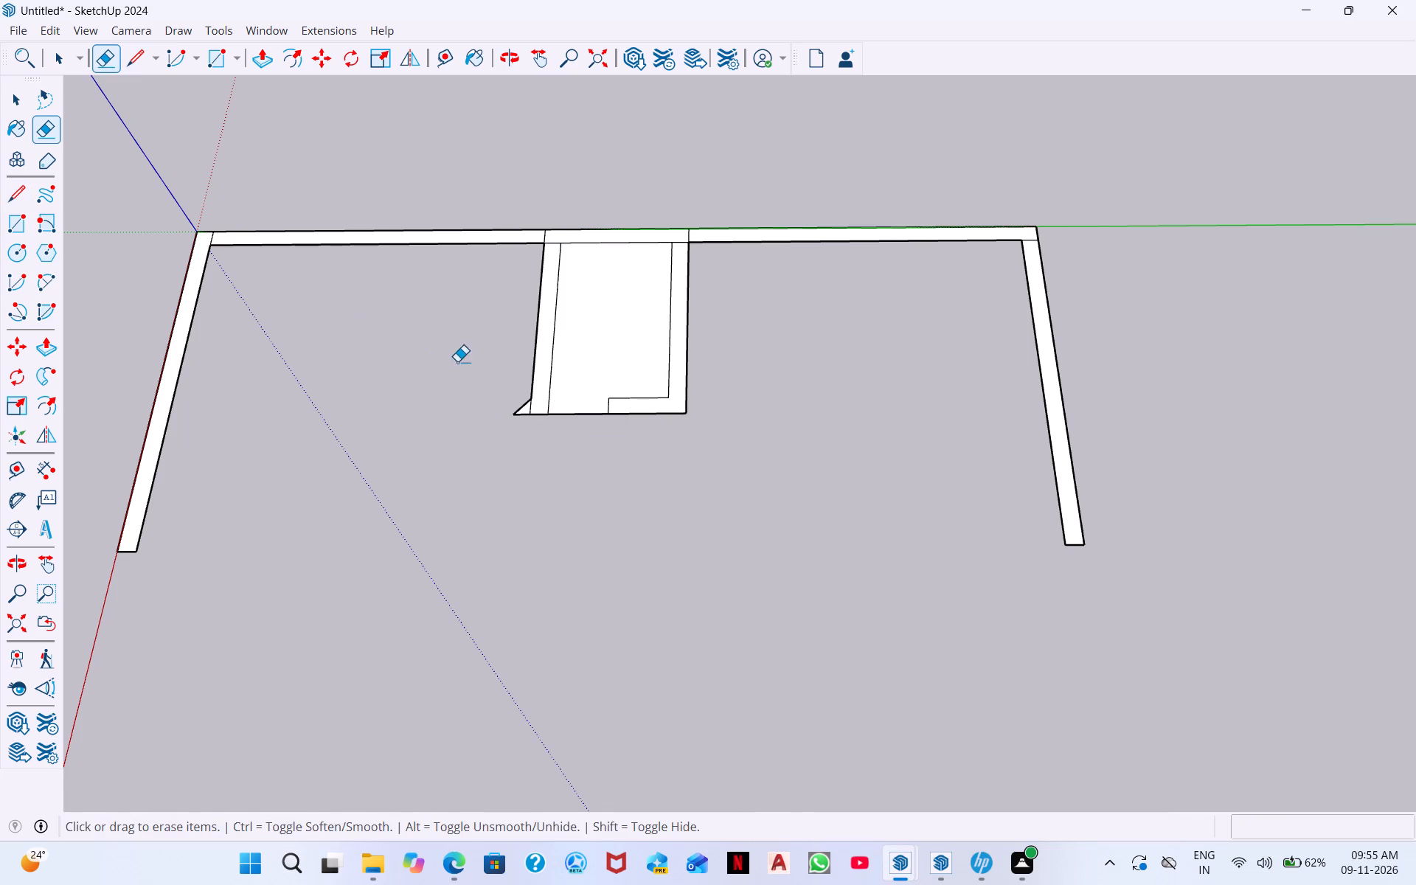
{"action": "left_click", "coordinate": [524, 410]}
{"action": "left_click", "coordinate": [518, 414]}
Erase the line spanning the doorway gap between the first interior wall's end and the short cross wall.
{"action": "left_click_drag", "start_coordinate": [518, 414], "coordinate": [521, 422]}
{"action": "left_click", "coordinate": [564, 415]}
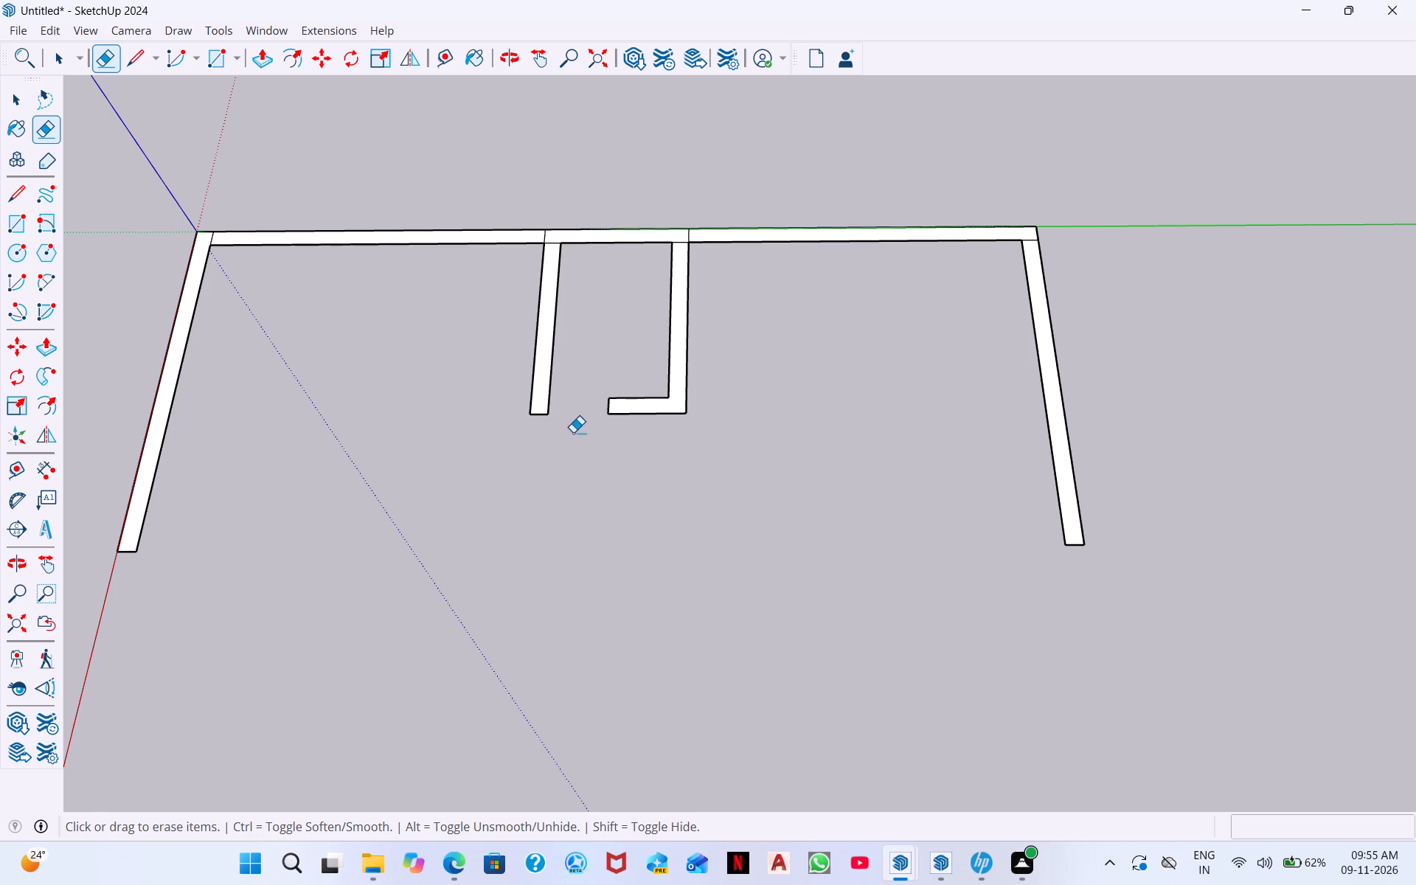
Erase the leftover dividing lines where the two interior walls meet the 38' wall, merging them into one continuous wall outline.
{"action": "scroll", "coordinate": [573, 465], "scroll_direction": "down", "scroll_amount": 5}
{"action": "middle_click_drag", "start_coordinate": [709, 395], "coordinate": [727, 474]}
{"action": "scroll", "coordinate": [610, 344], "scroll_direction": "up", "scroll_amount": 3}
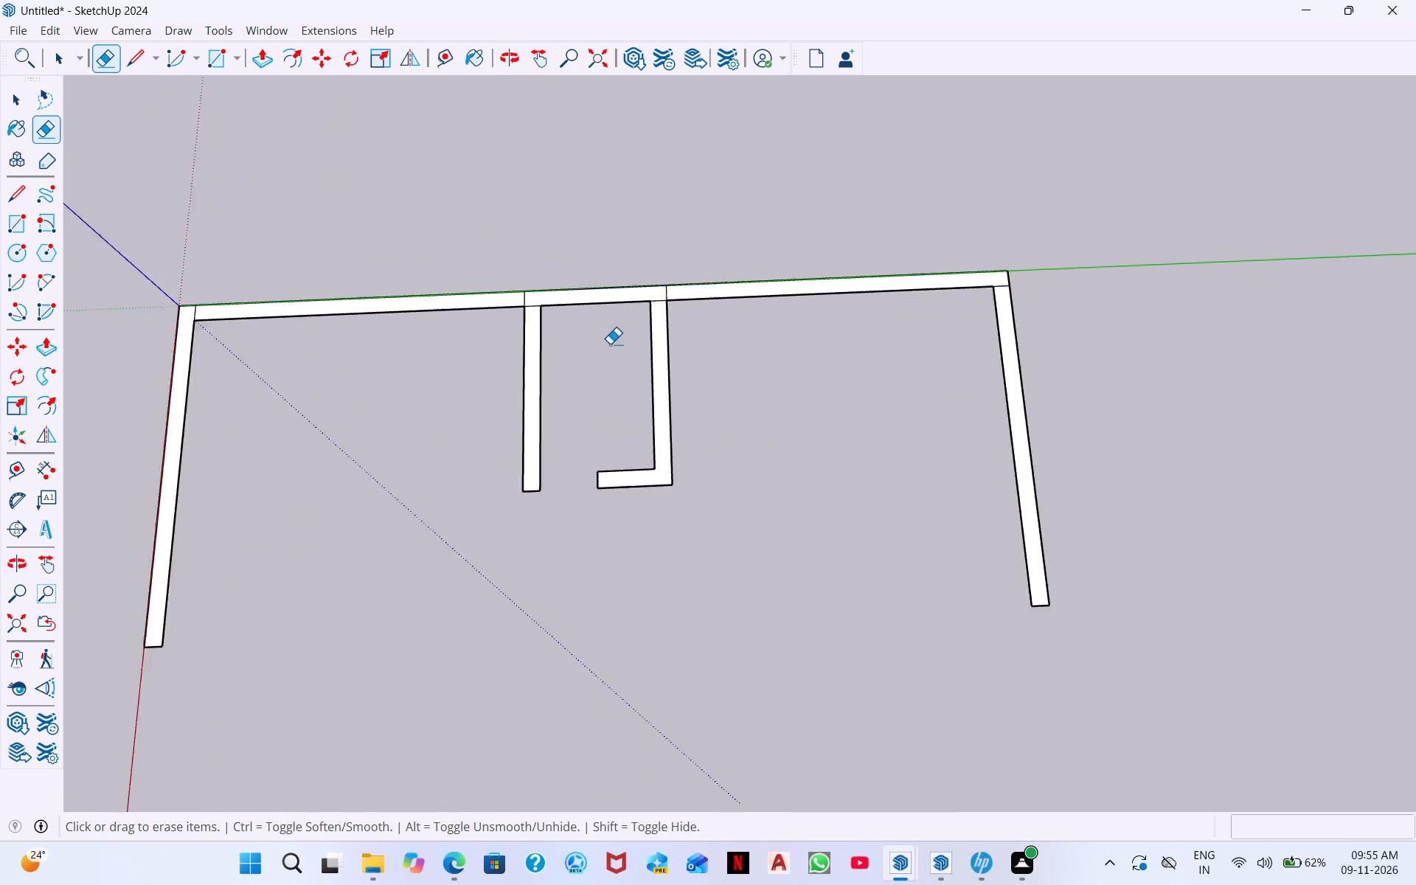
{"action": "scroll", "coordinate": [610, 344], "scroll_direction": "up", "scroll_amount": 2}
{"action": "scroll", "coordinate": [594, 263], "scroll_direction": "down", "scroll_amount": 1}
{"action": "scroll", "coordinate": [569, 300], "scroll_direction": "up", "scroll_amount": 5}
{"action": "left_click", "coordinate": [507, 300]}
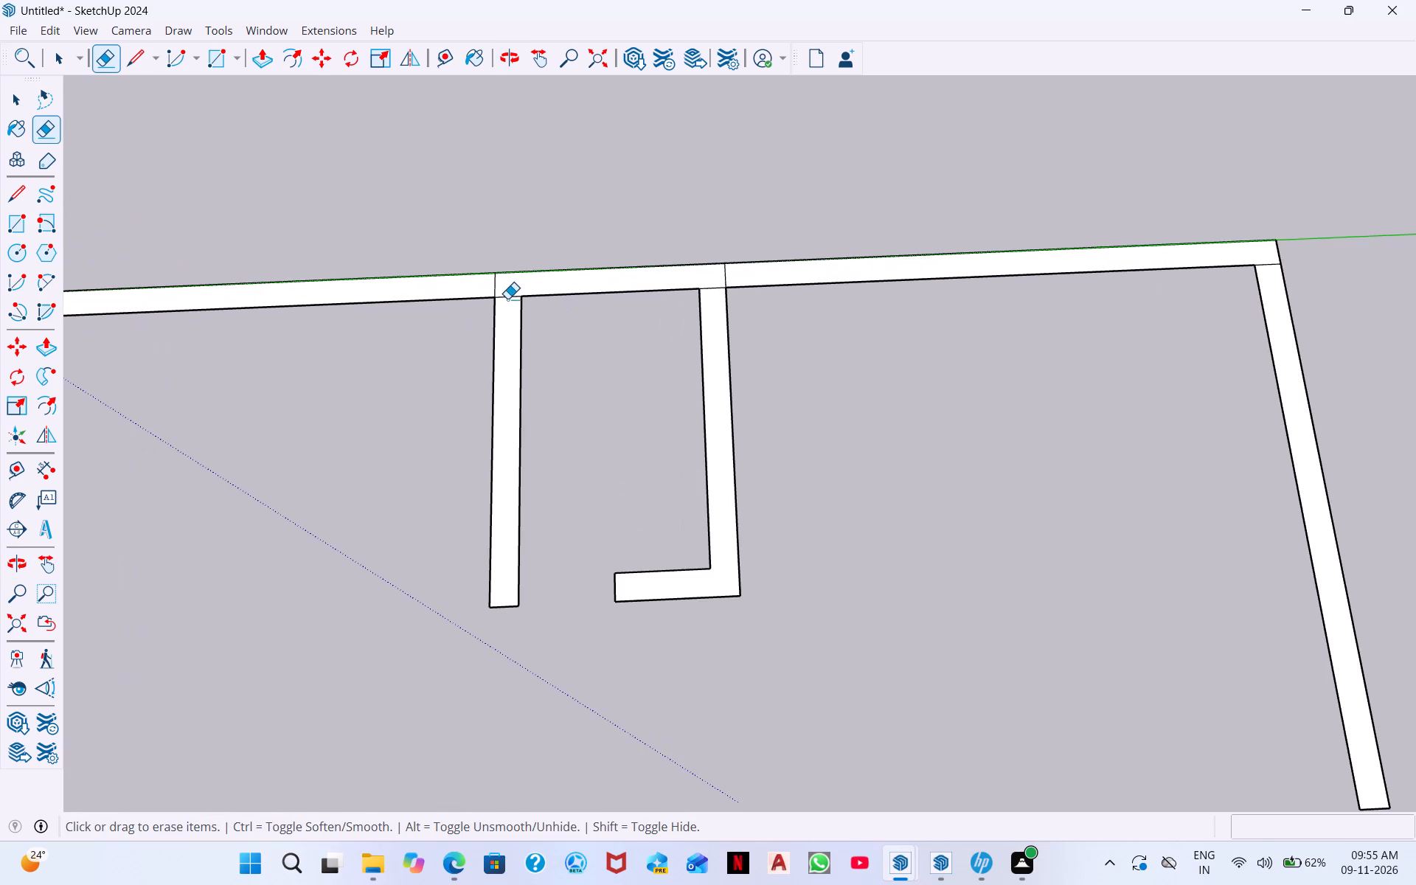
{"action": "left_click", "coordinate": [507, 296]}
{"action": "left_click", "coordinate": [496, 283]}
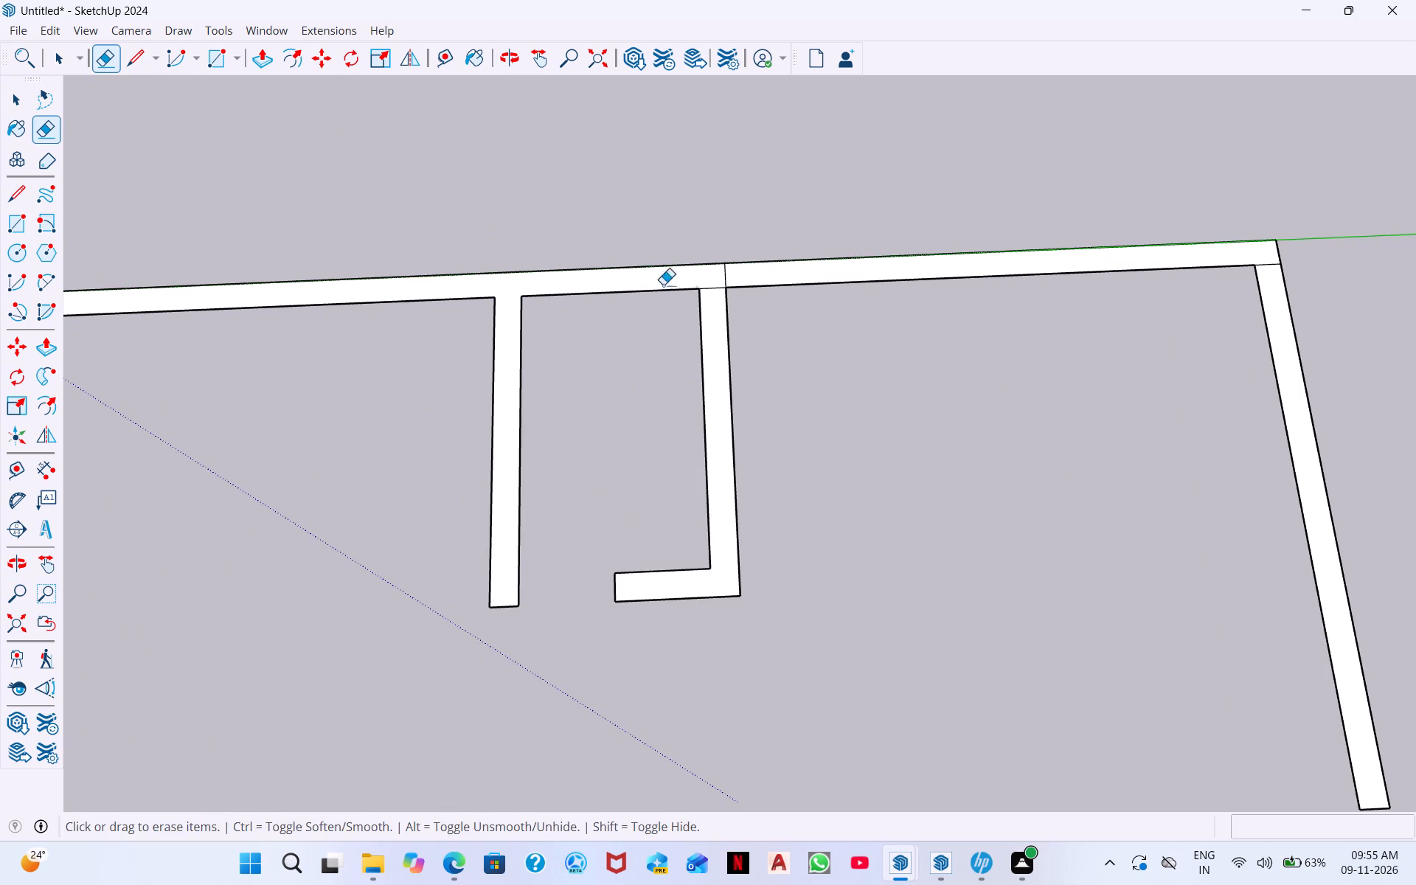
{"action": "left_click", "coordinate": [728, 274]}
{"action": "left_click", "coordinate": [723, 276]}
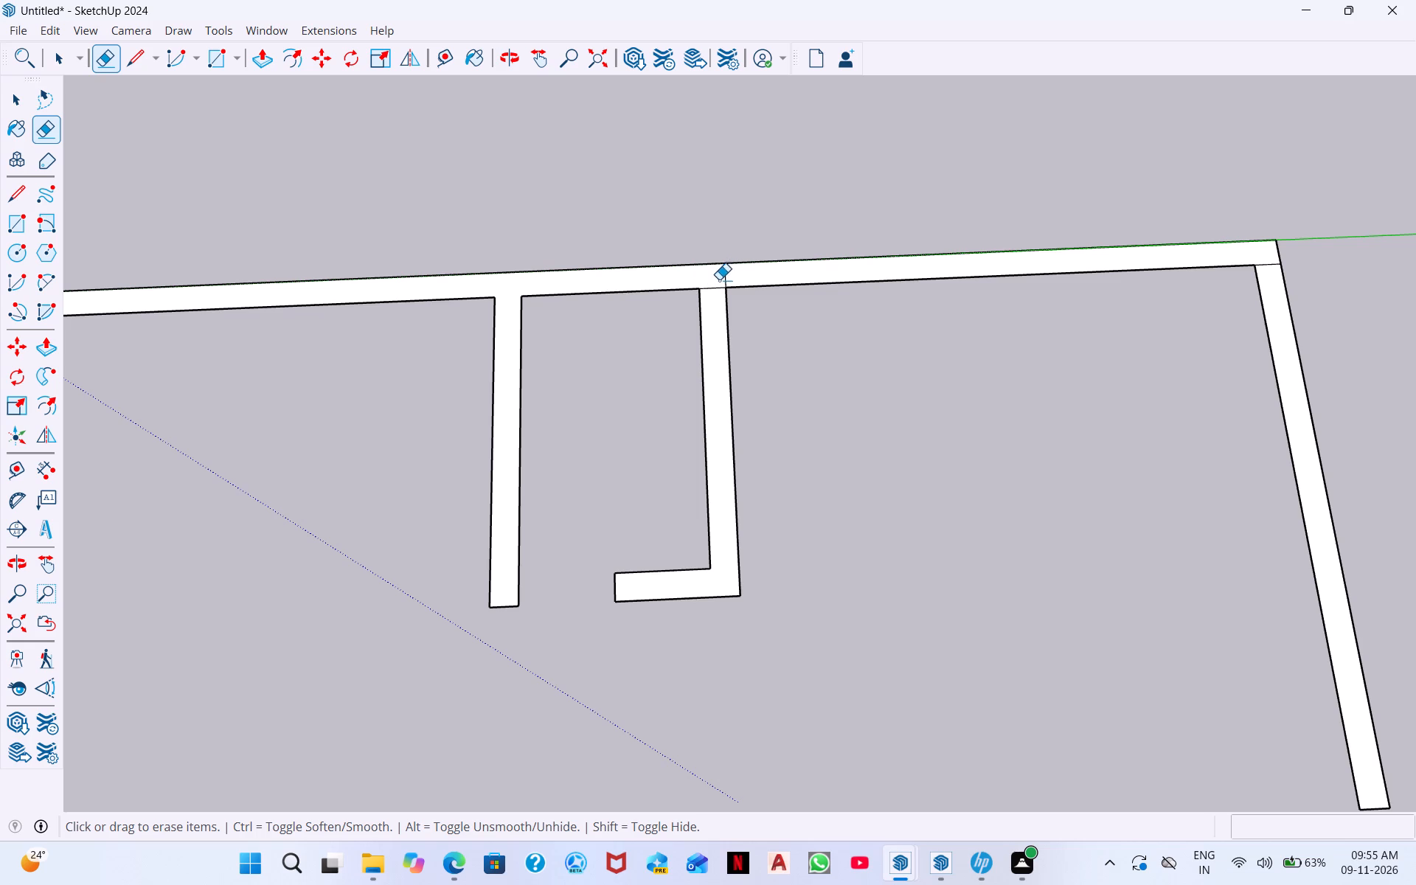
{"action": "left_click", "coordinate": [711, 291]}
{"action": "left_click", "coordinate": [723, 277]}
{"action": "scroll", "coordinate": [749, 371], "scroll_direction": "down", "scroll_amount": 2}
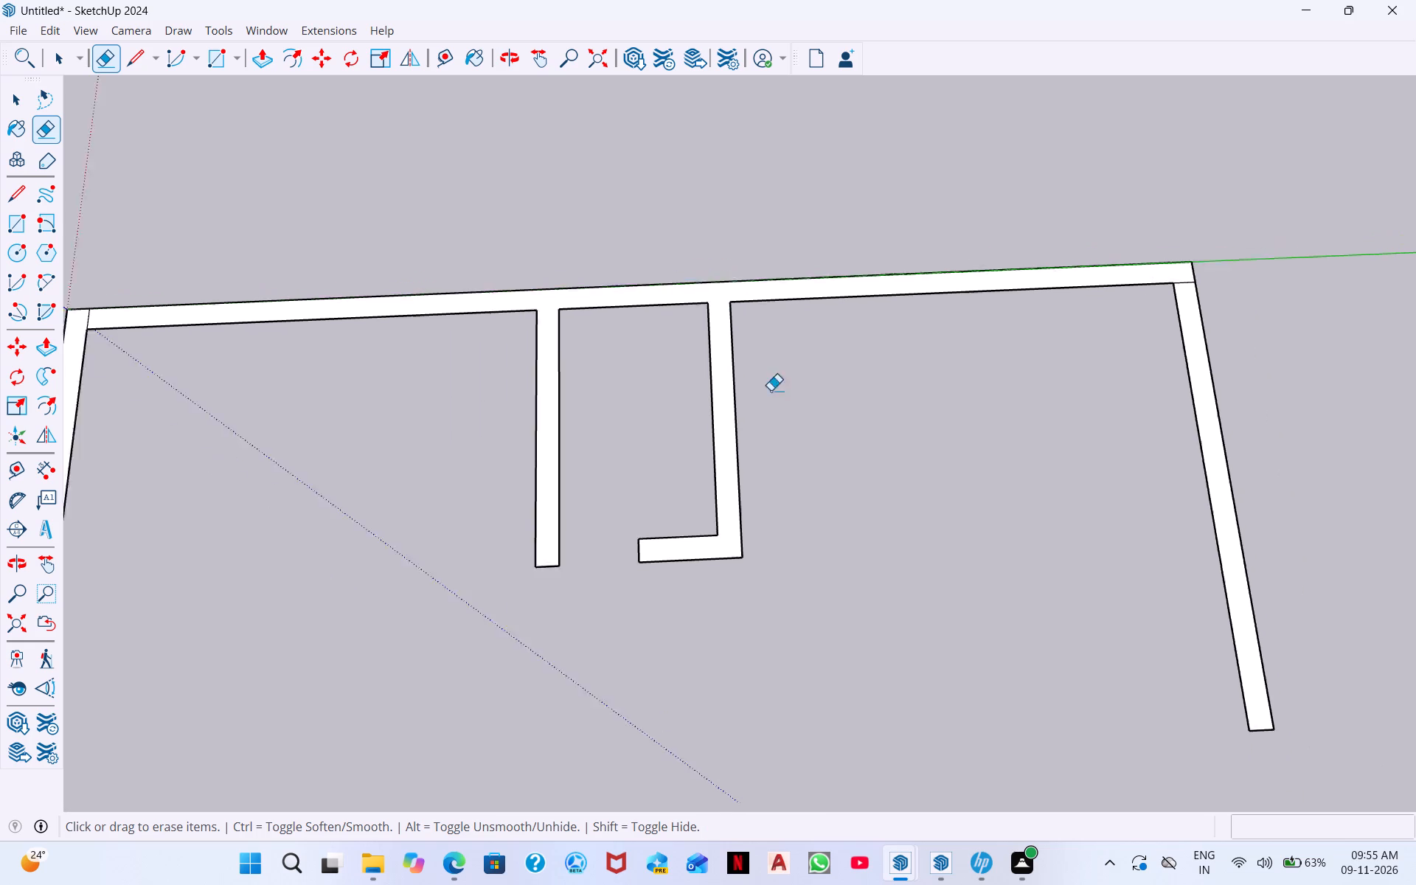
{"action": "scroll", "coordinate": [771, 390], "scroll_direction": "down", "scroll_amount": 5}
{"action": "middle_click_drag", "start_coordinate": [815, 570], "coordinate": [759, 428]}
{"action": "middle_click_drag", "start_coordinate": [739, 521], "coordinate": [732, 410]}
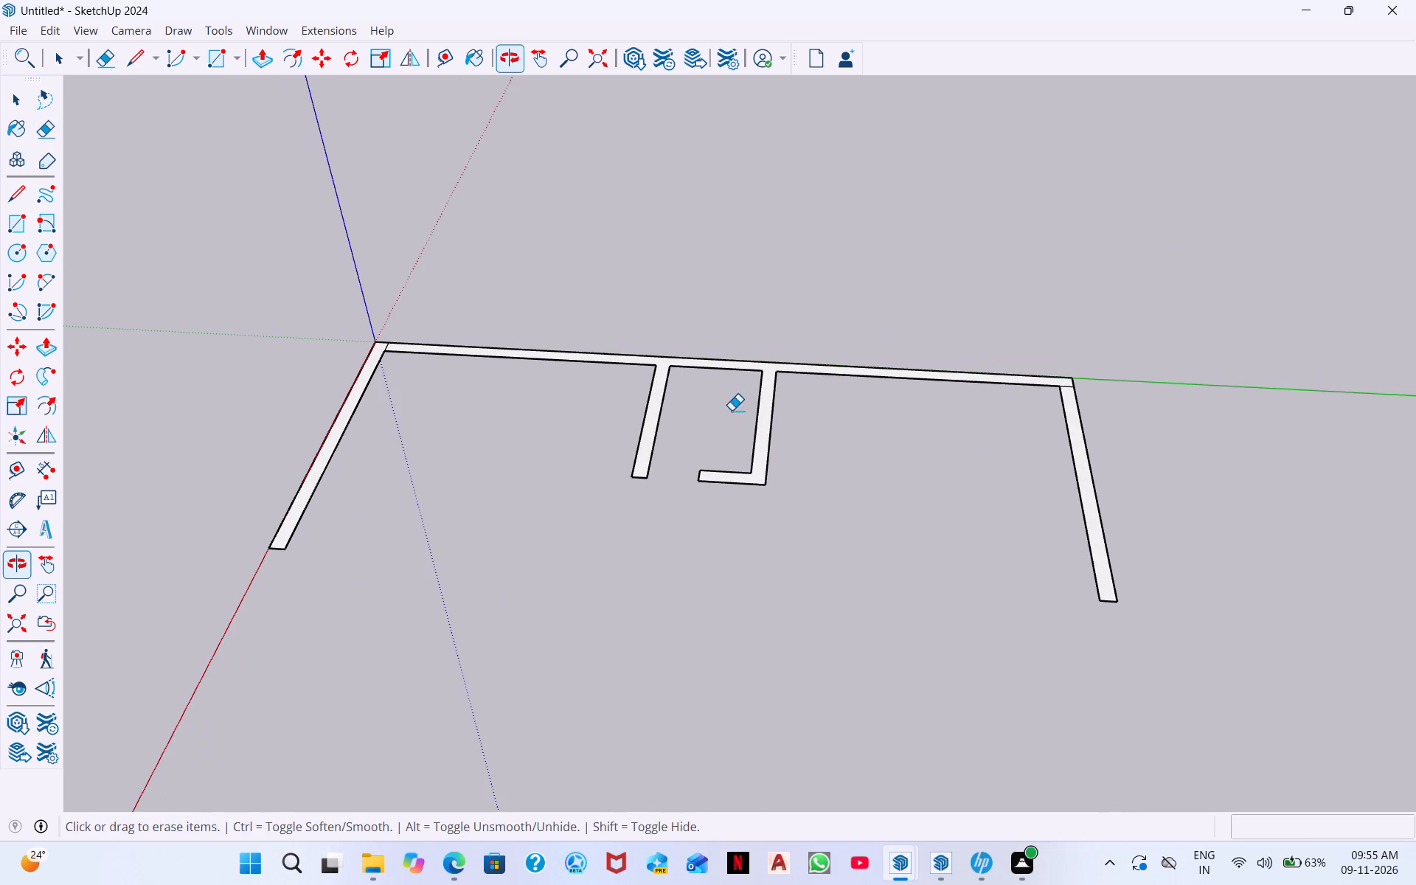
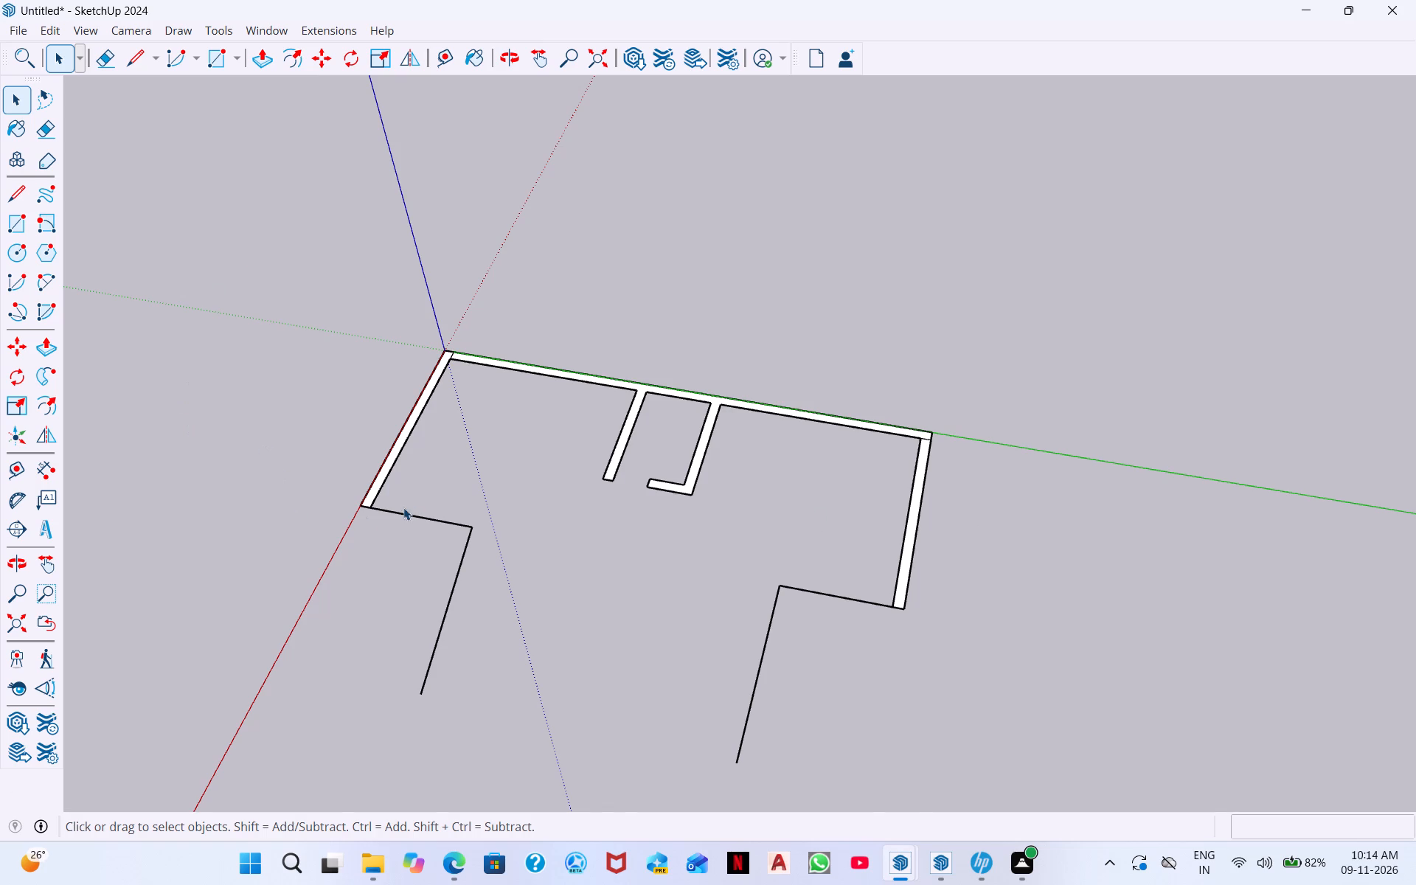
Extend the red-axis wall's outer line 9" past its end and draw a parallel line to the adjoining perimeter line, closing the 9" thick return wall.
{"action": "scroll", "coordinate": [354, 519], "scroll_direction": "up", "scroll_amount": 9}
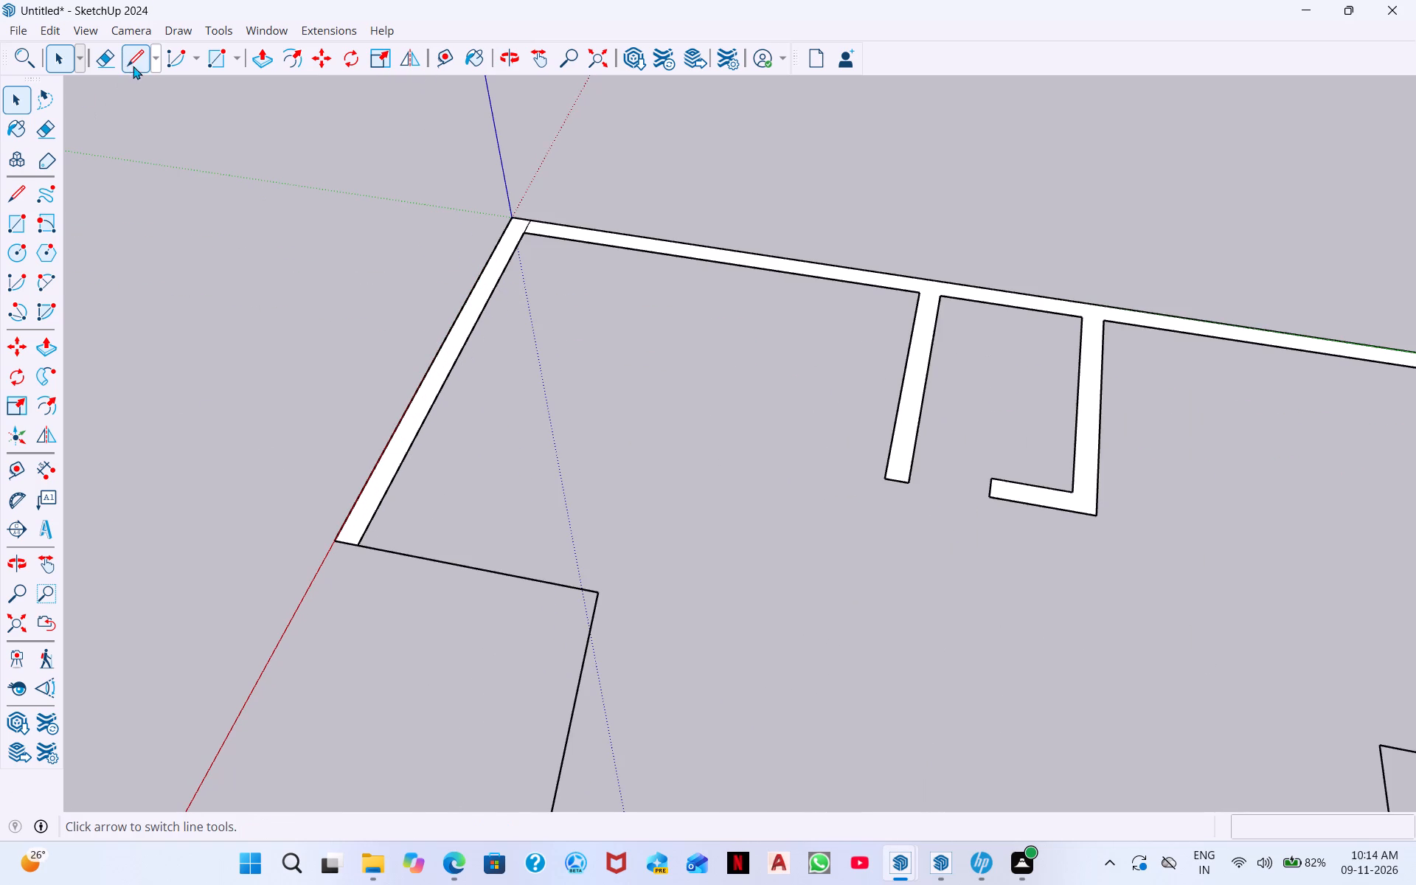
{"action": "left_click", "coordinate": [136, 59]}
{"action": "left_click", "coordinate": [334, 543]}
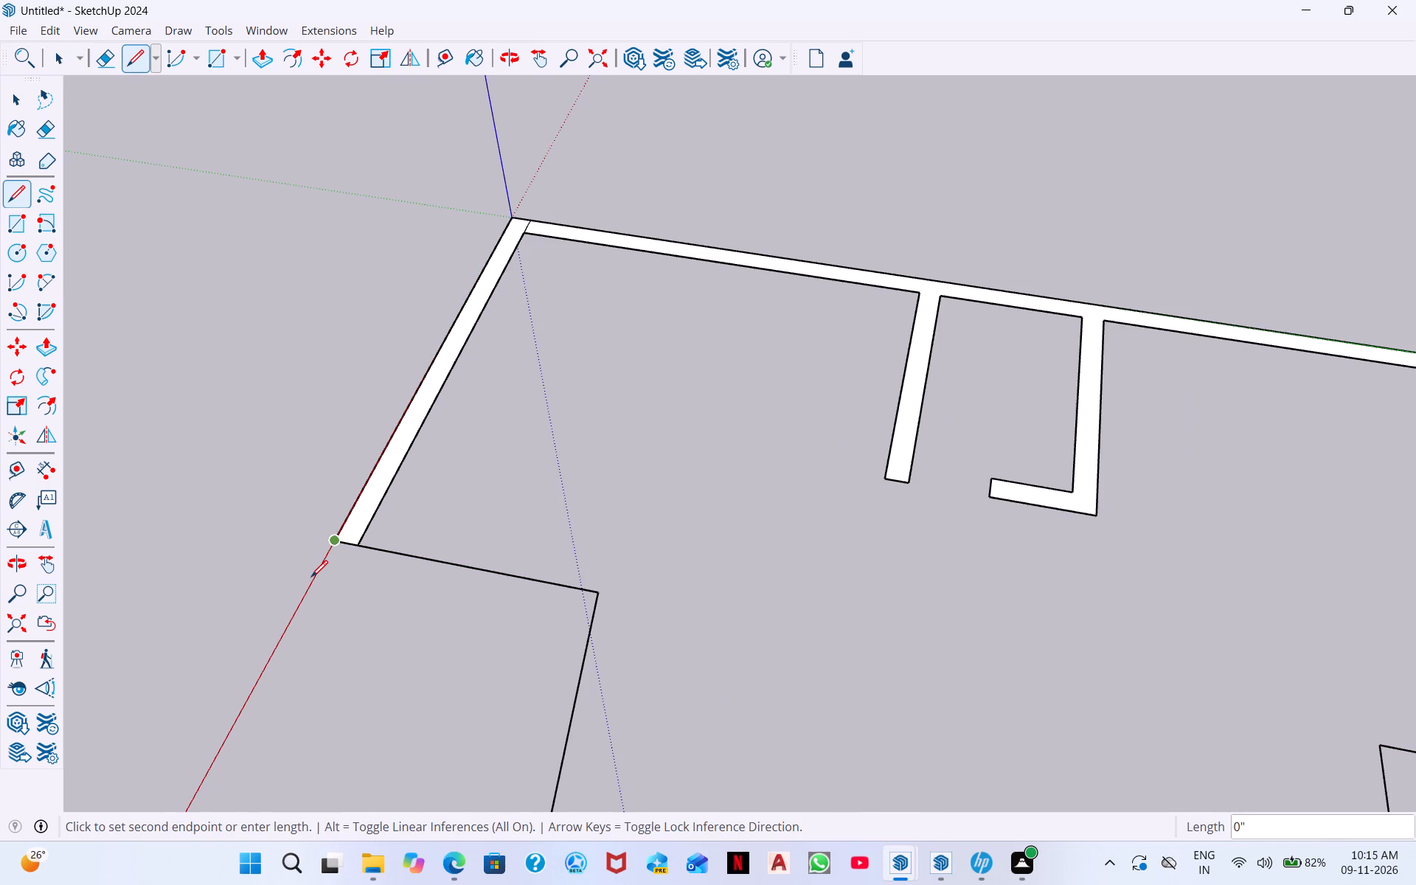
{"action": "type", "text": "9\""}
{"action": "key", "text": "Return"}
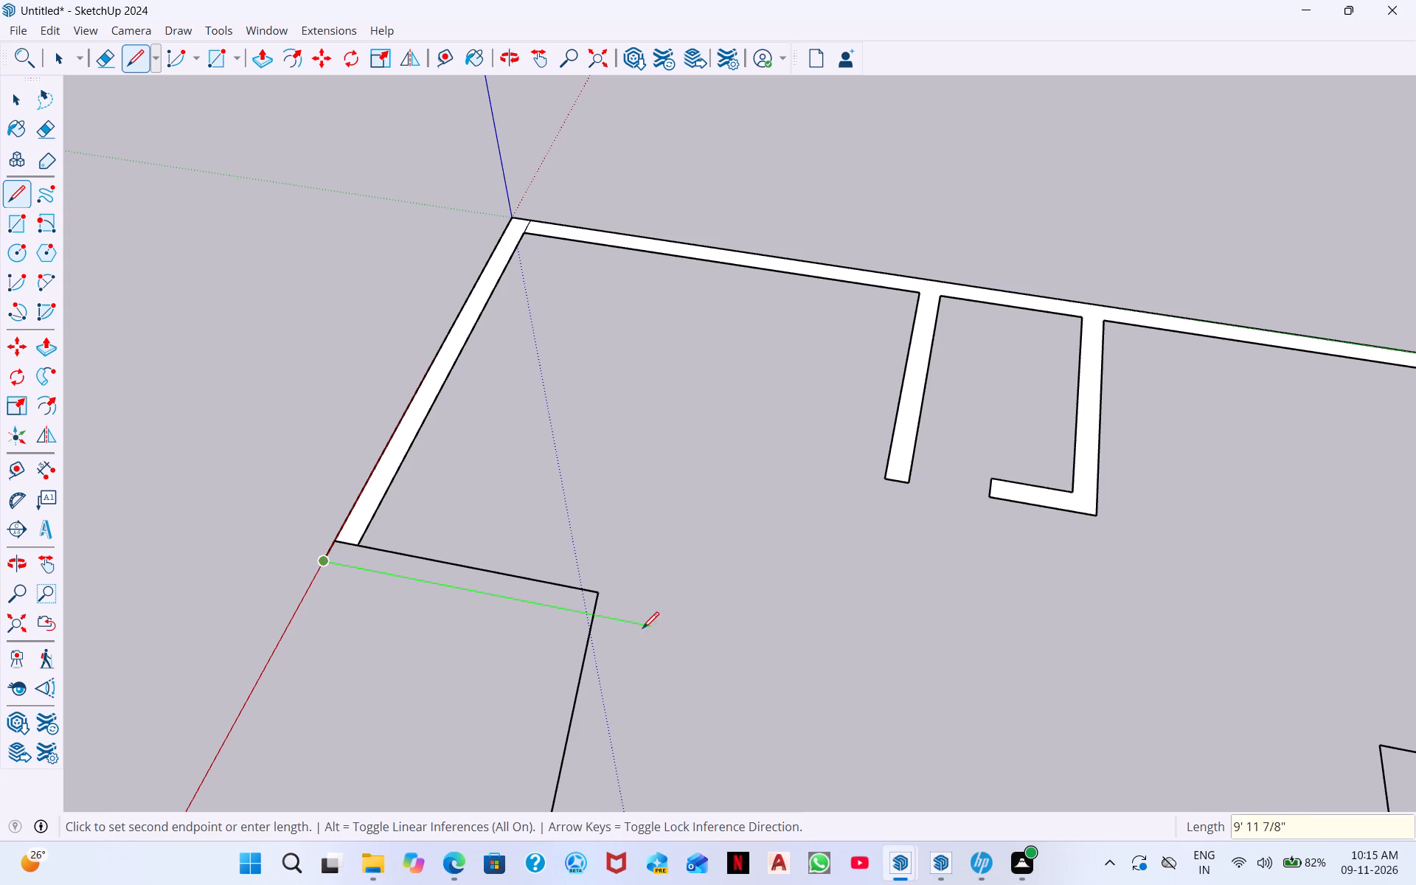
{"action": "left_click", "coordinate": [591, 613]}
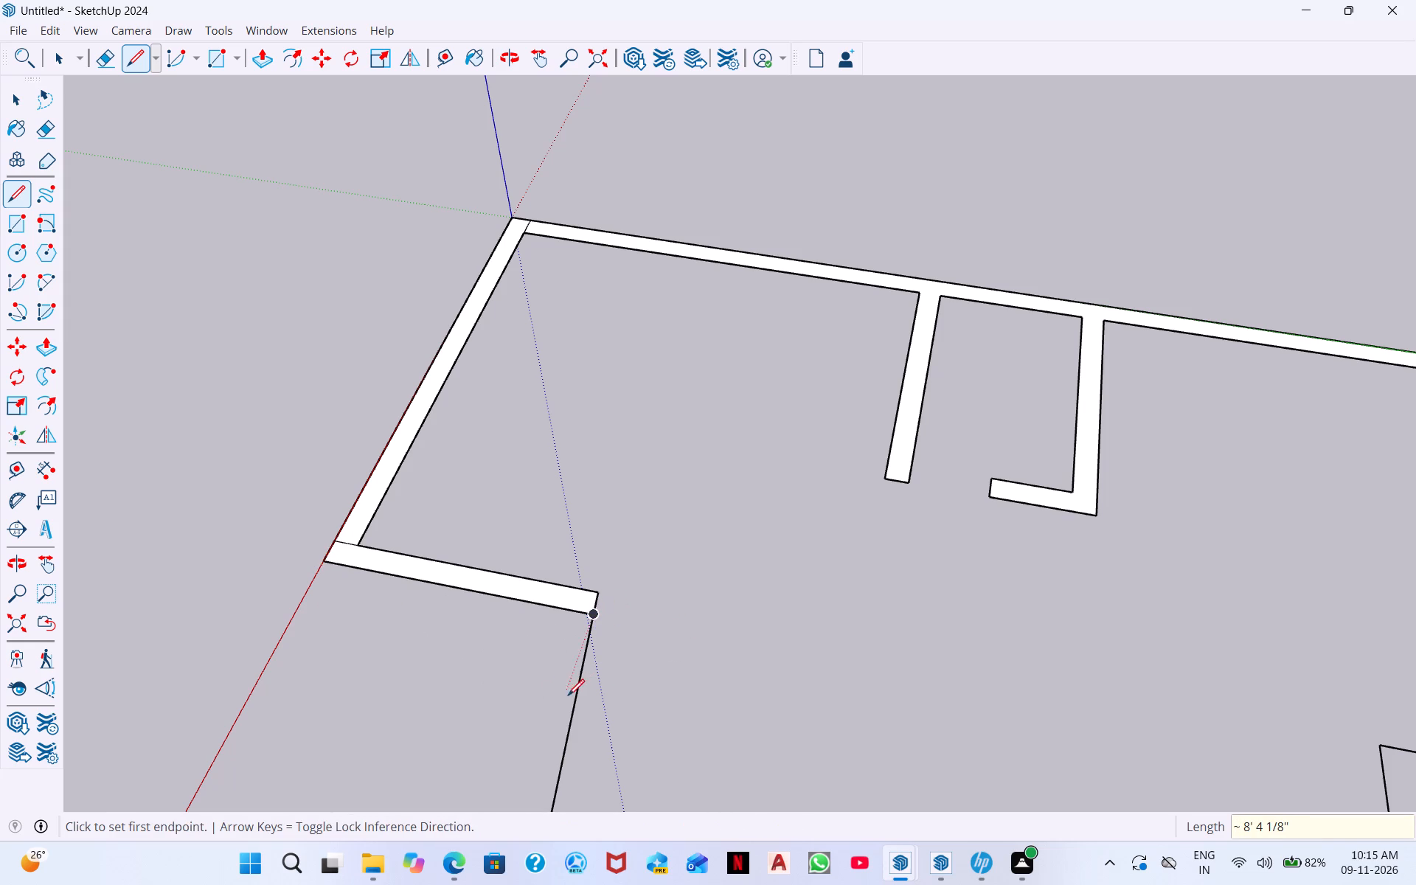
Mark off 9" along the return wall's outer line, starting from its junction with the adjoining perimeter line.
{"action": "left_click", "coordinate": [592, 617]}
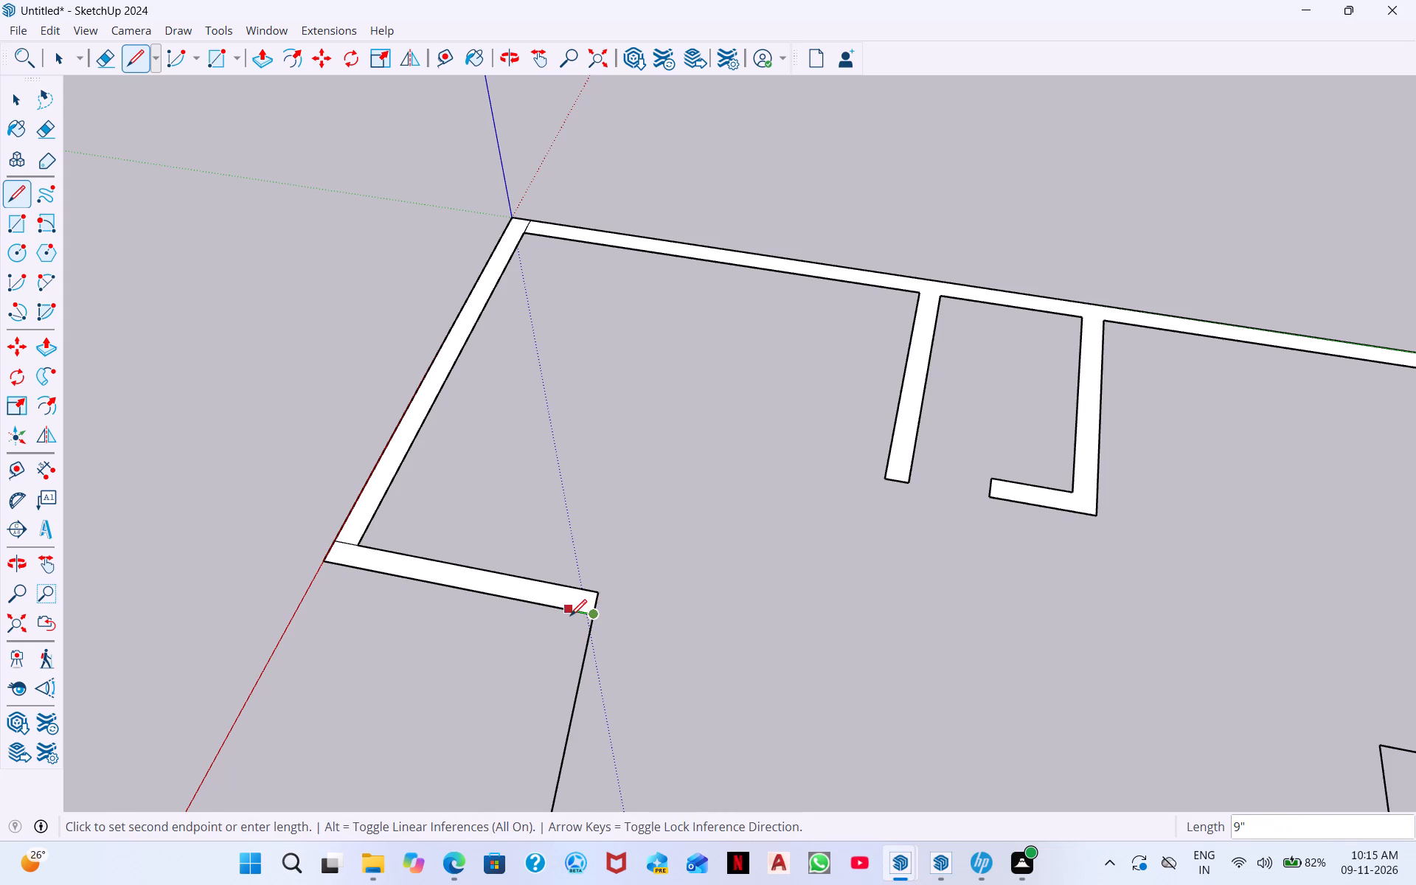
{"action": "type", "text": "9\""}
{"action": "key", "text": "Return"}
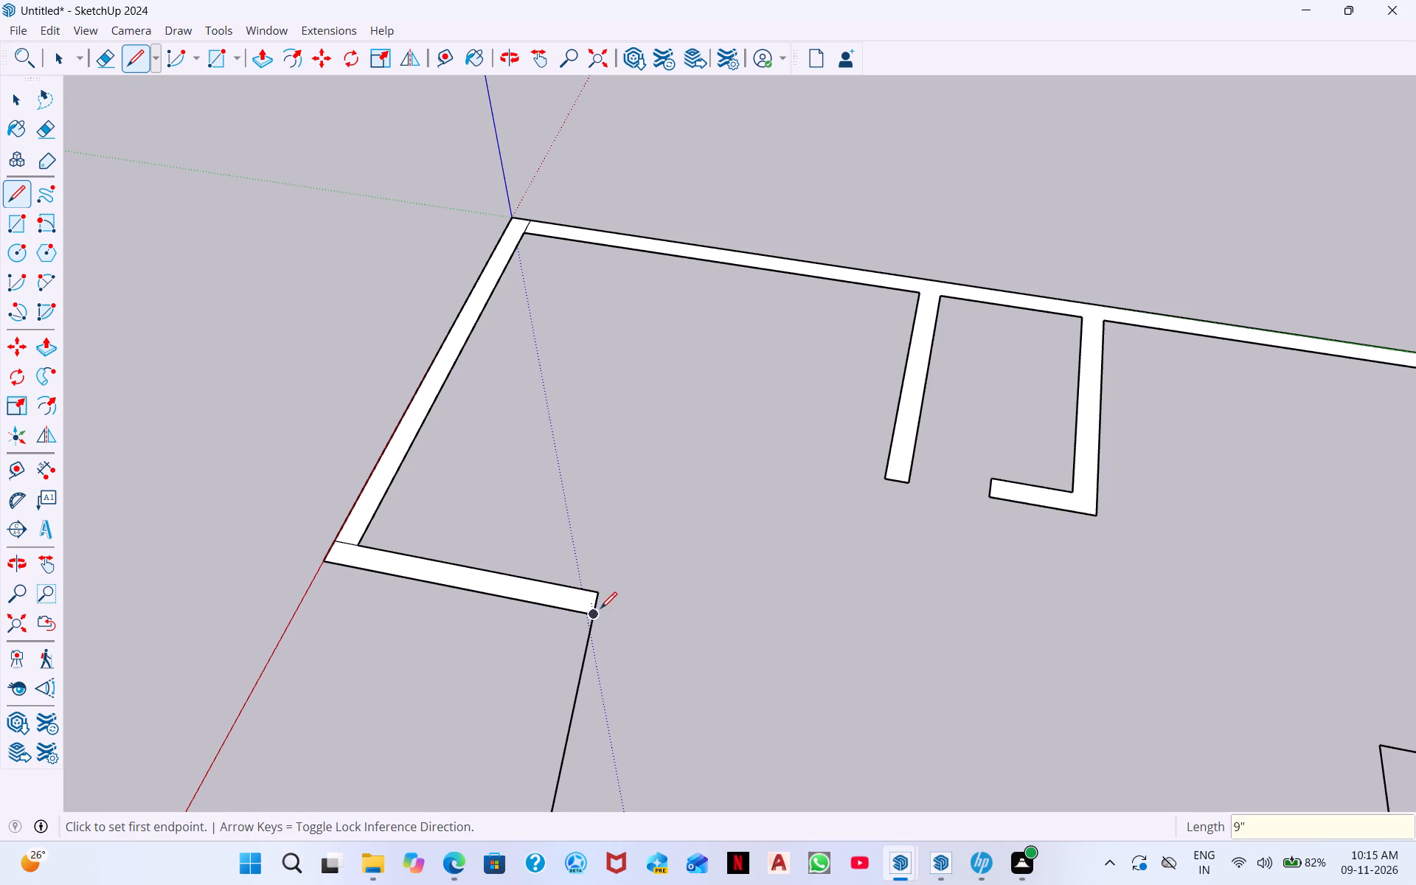
{"action": "left_click", "coordinate": [594, 613]}
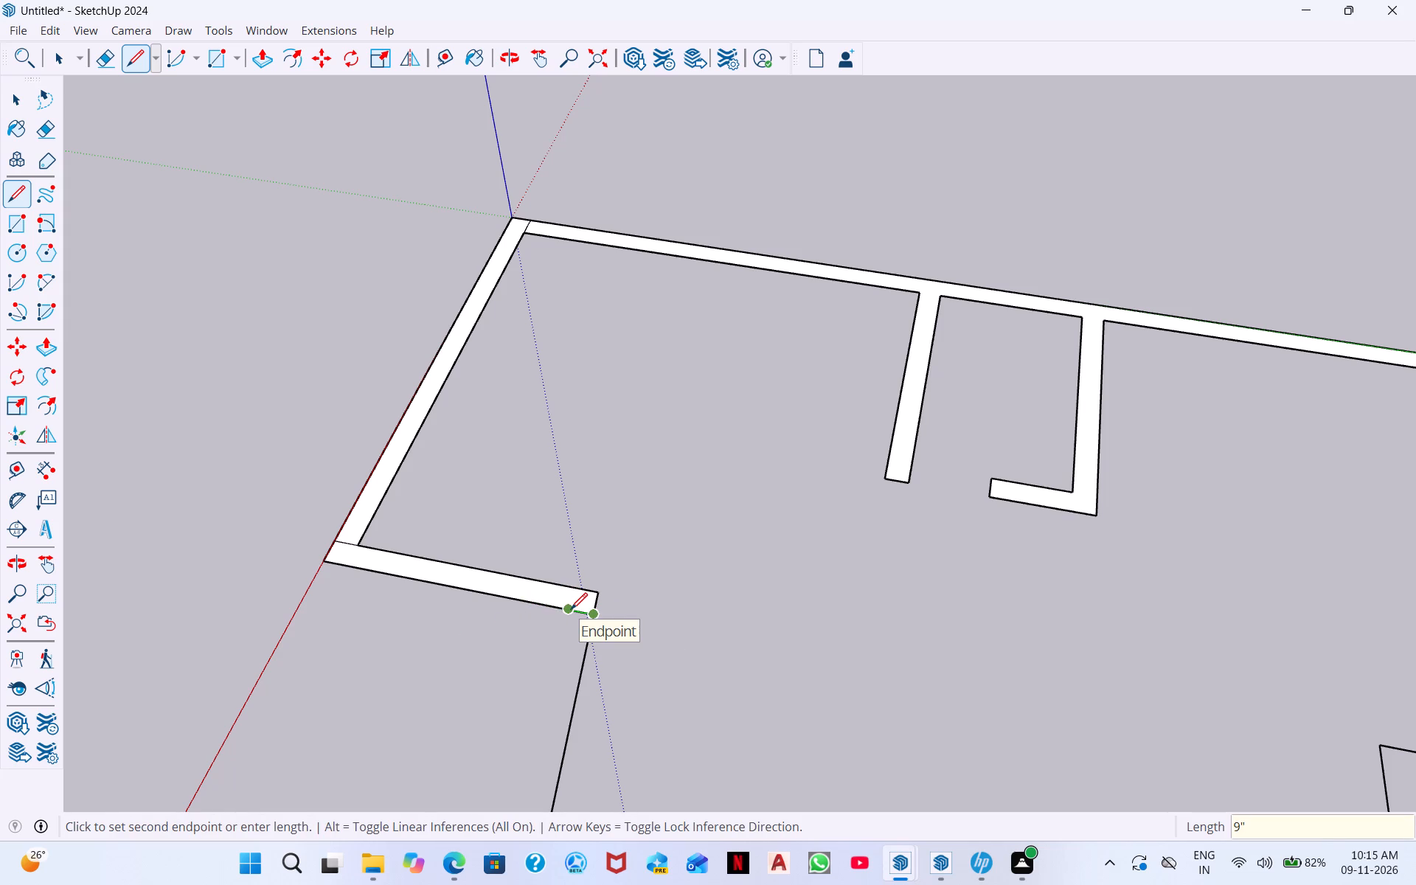
{"action": "left_click", "coordinate": [571, 609]}
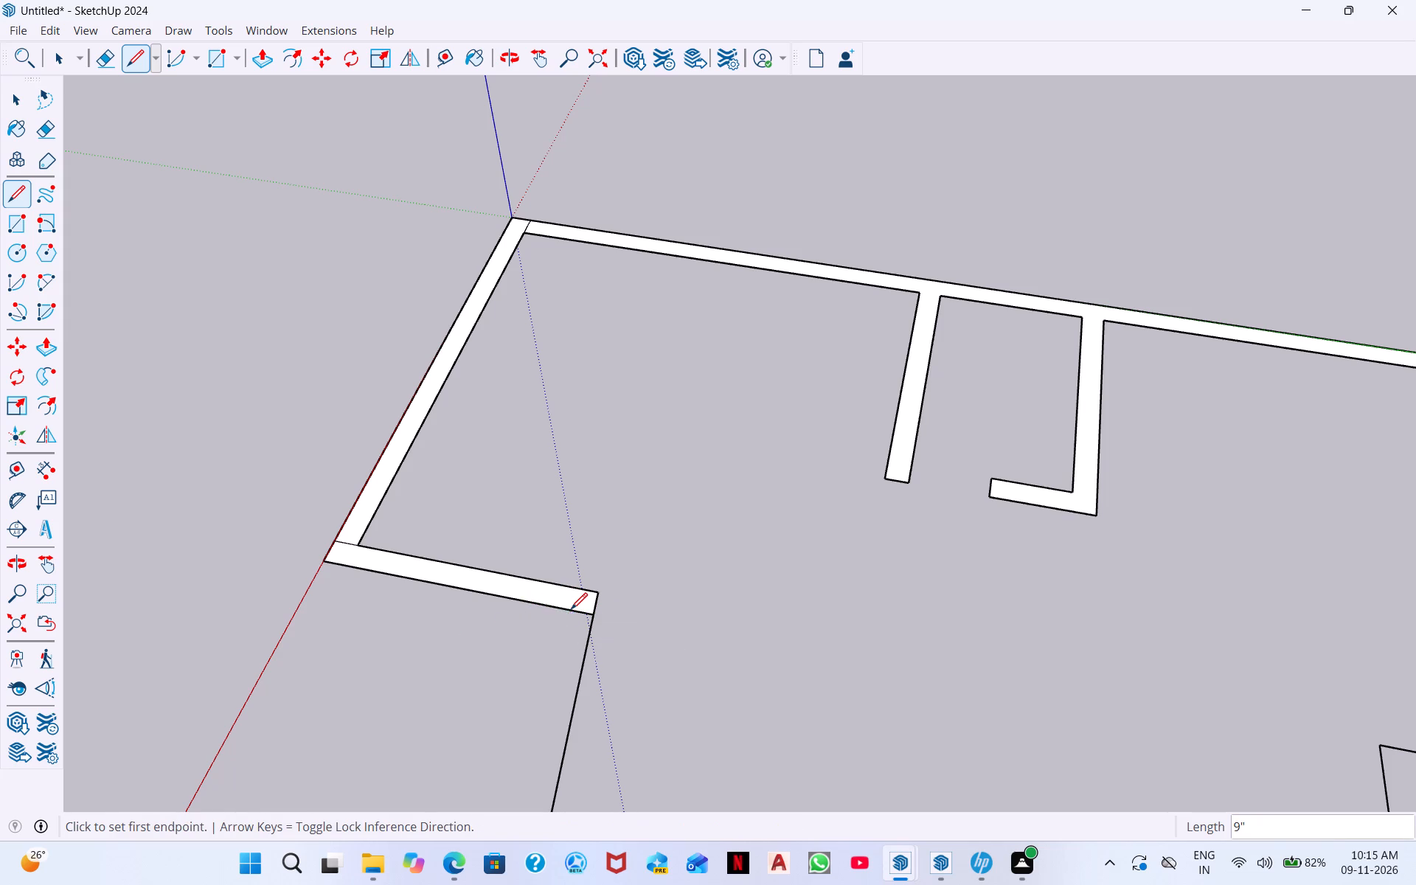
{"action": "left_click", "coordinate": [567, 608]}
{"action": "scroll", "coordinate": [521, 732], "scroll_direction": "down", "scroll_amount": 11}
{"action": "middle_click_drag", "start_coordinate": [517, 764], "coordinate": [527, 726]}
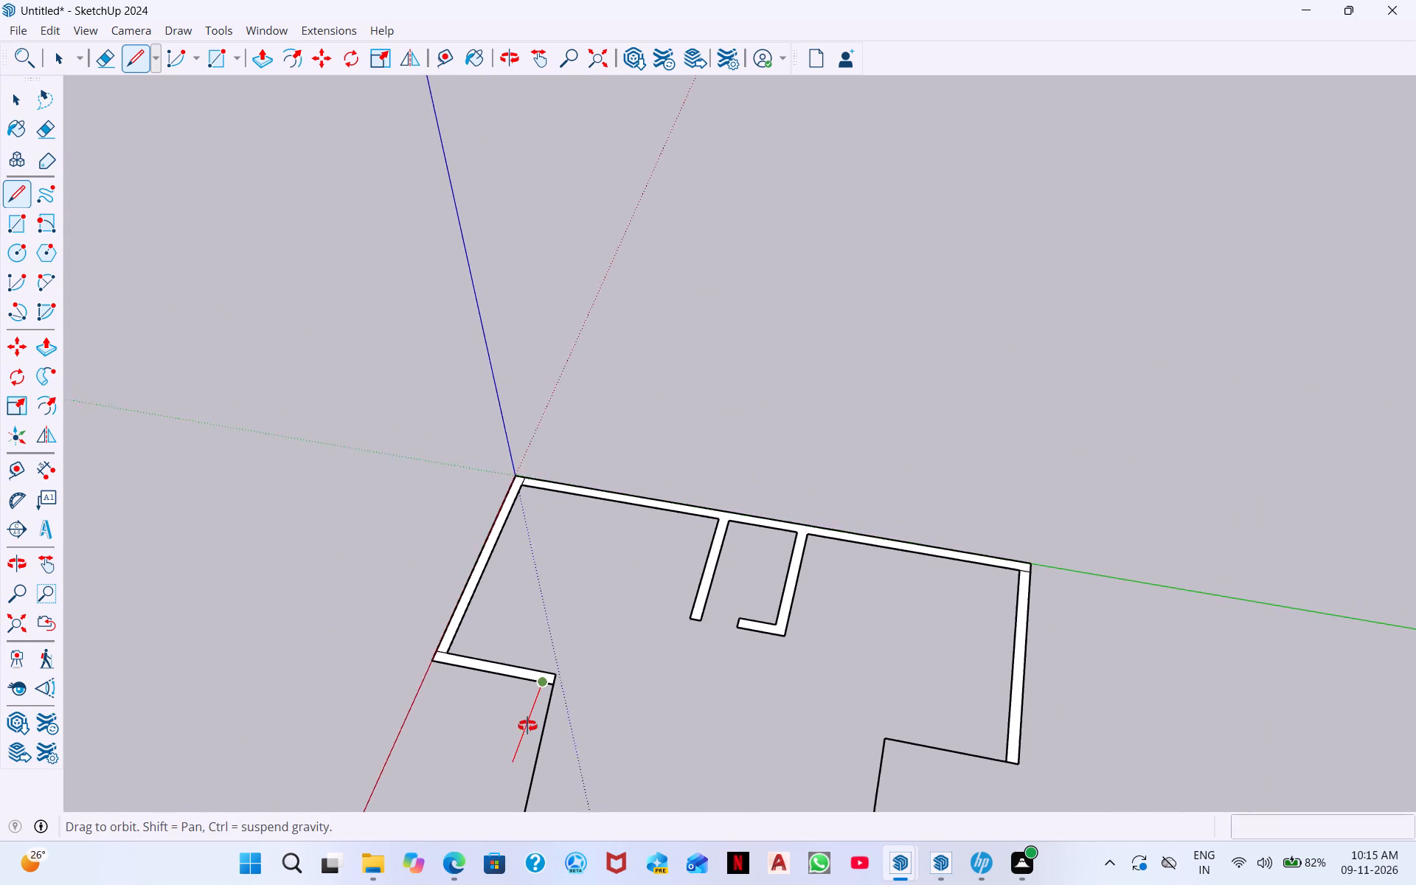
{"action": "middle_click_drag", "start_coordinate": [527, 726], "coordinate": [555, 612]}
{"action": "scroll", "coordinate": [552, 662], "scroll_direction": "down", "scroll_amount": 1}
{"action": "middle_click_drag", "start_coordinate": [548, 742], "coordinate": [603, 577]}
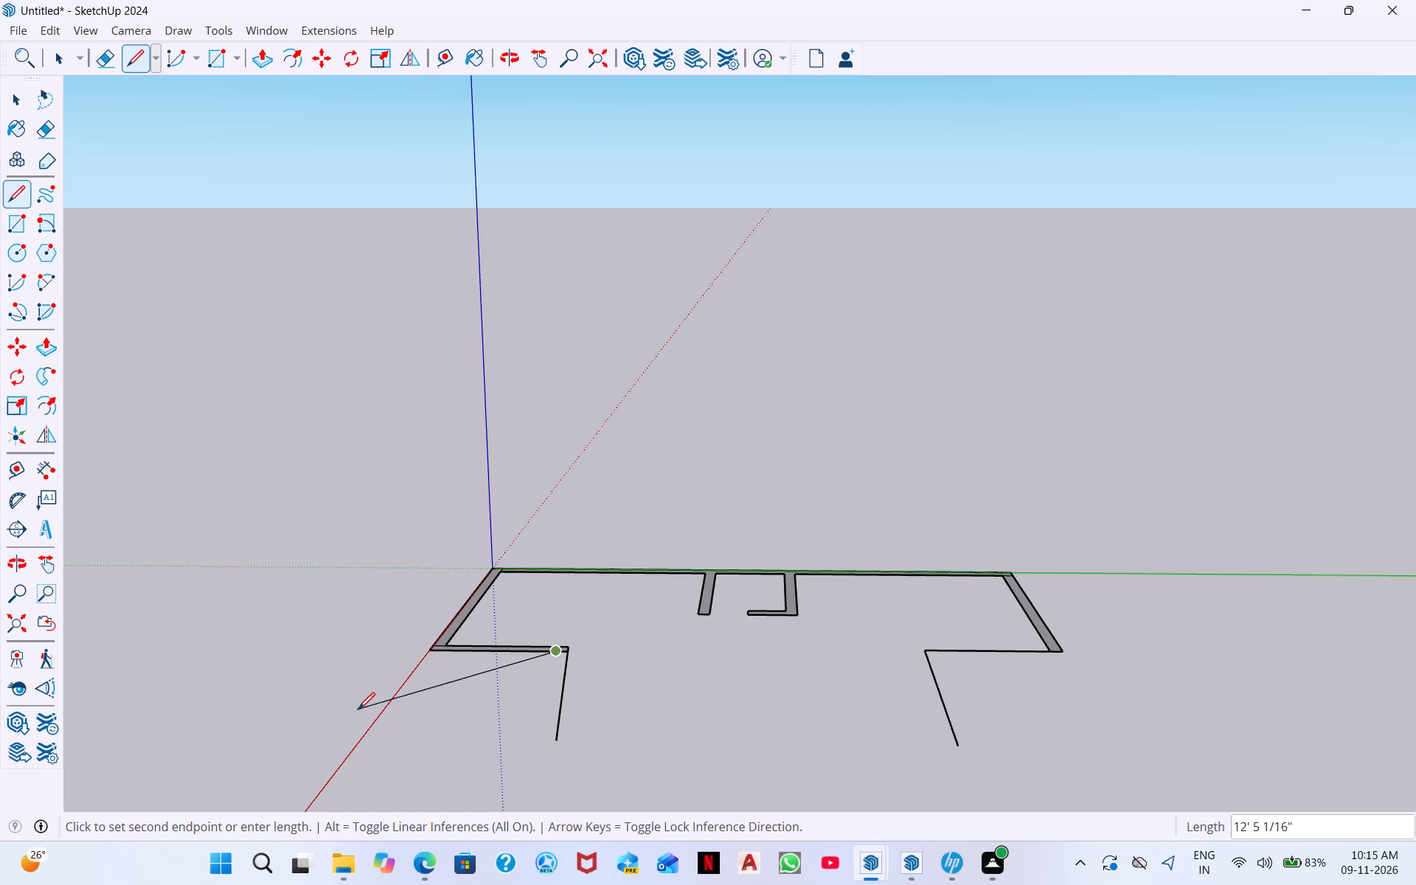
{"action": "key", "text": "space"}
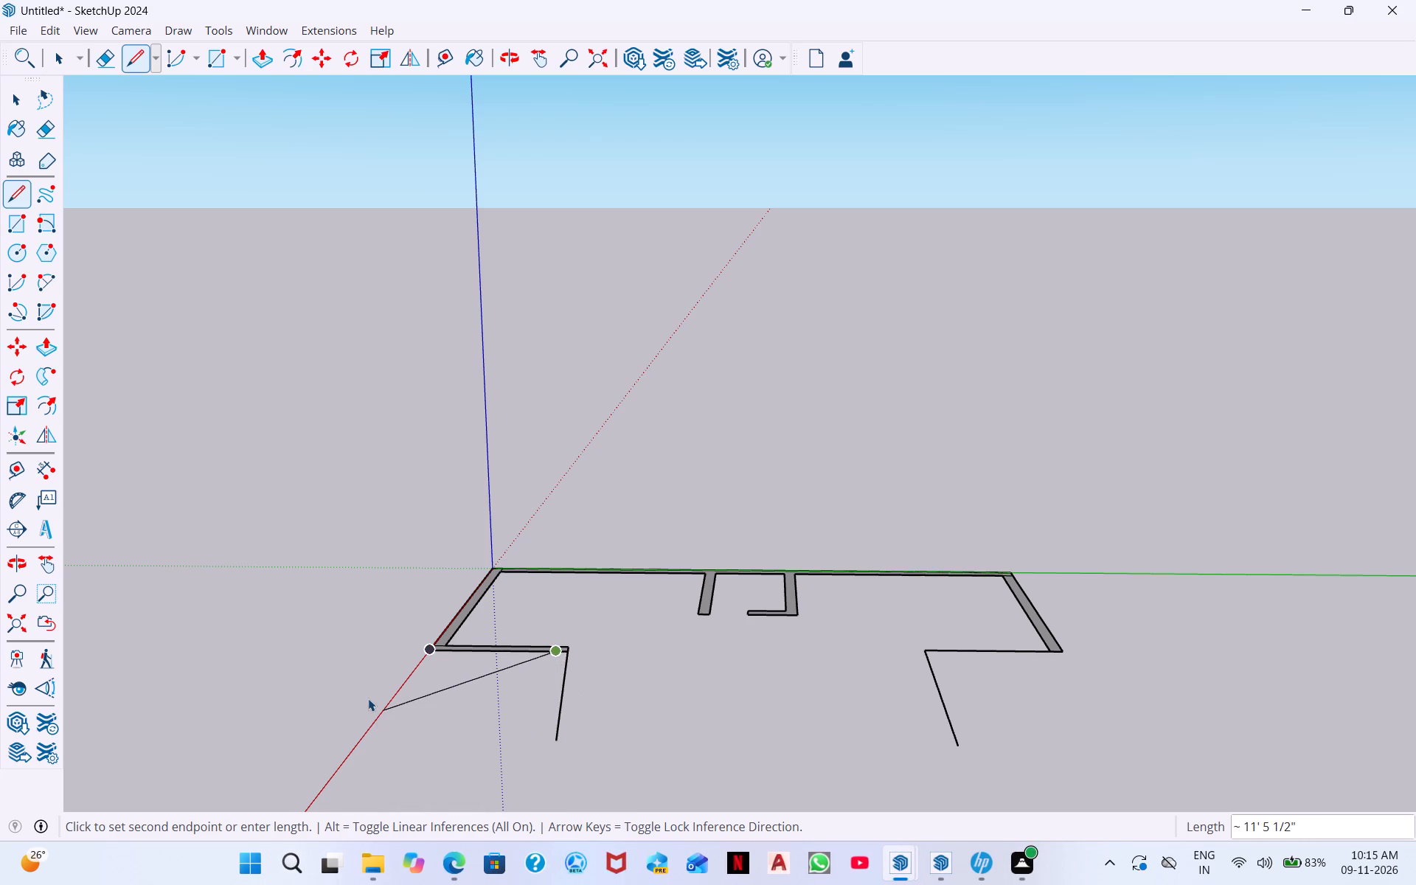
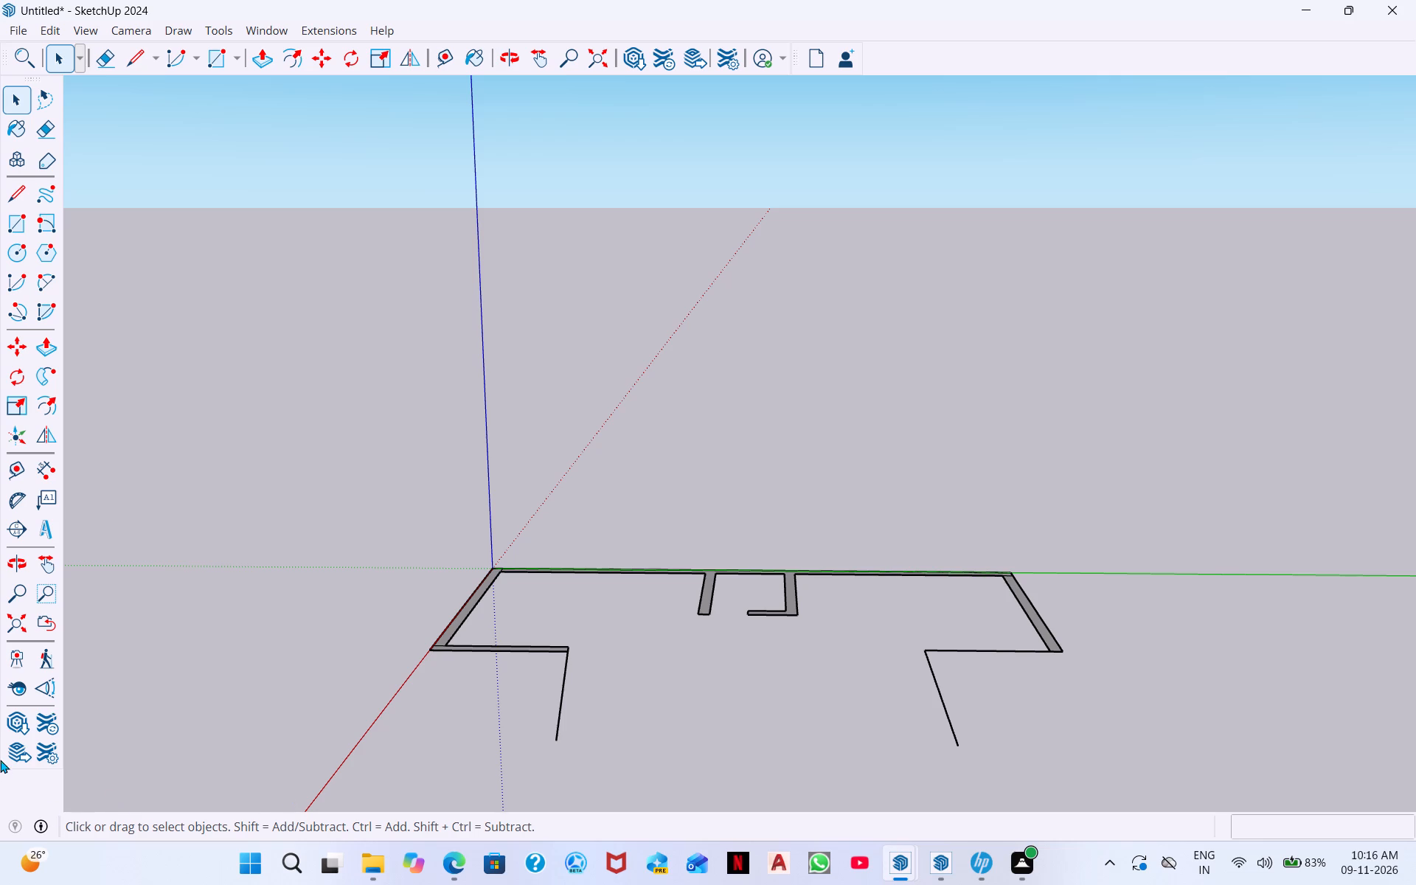
Extend the return wall's inner line 9" past its corner along the green axis, where the unthickened perimeter leg starts.
{"action": "key", "text": "space"}
{"action": "middle_click_drag", "start_coordinate": [608, 699], "coordinate": [627, 538]}
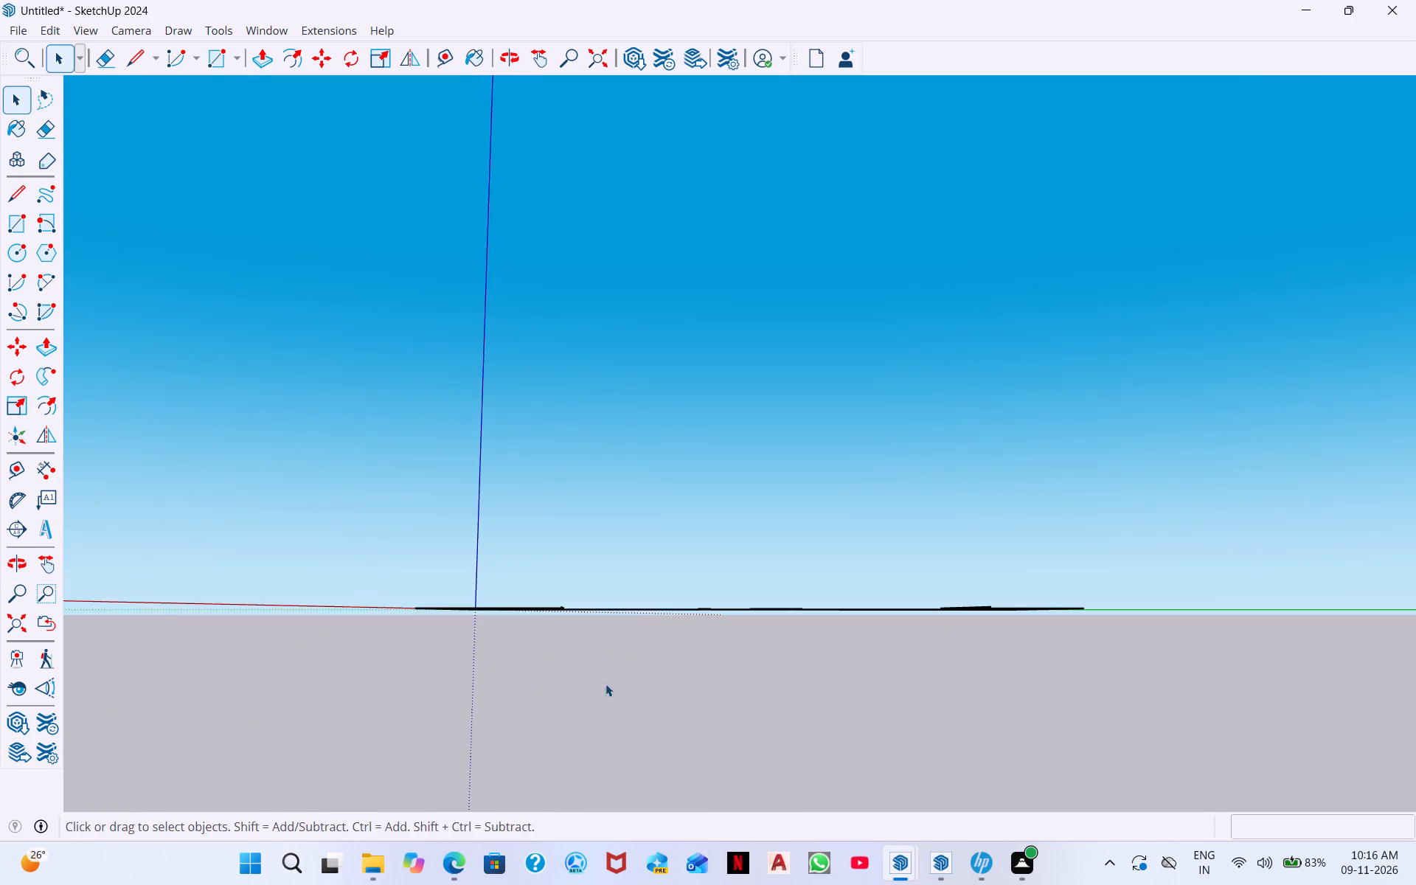
{"action": "middle_click_drag", "start_coordinate": [606, 678], "coordinate": [604, 874]}
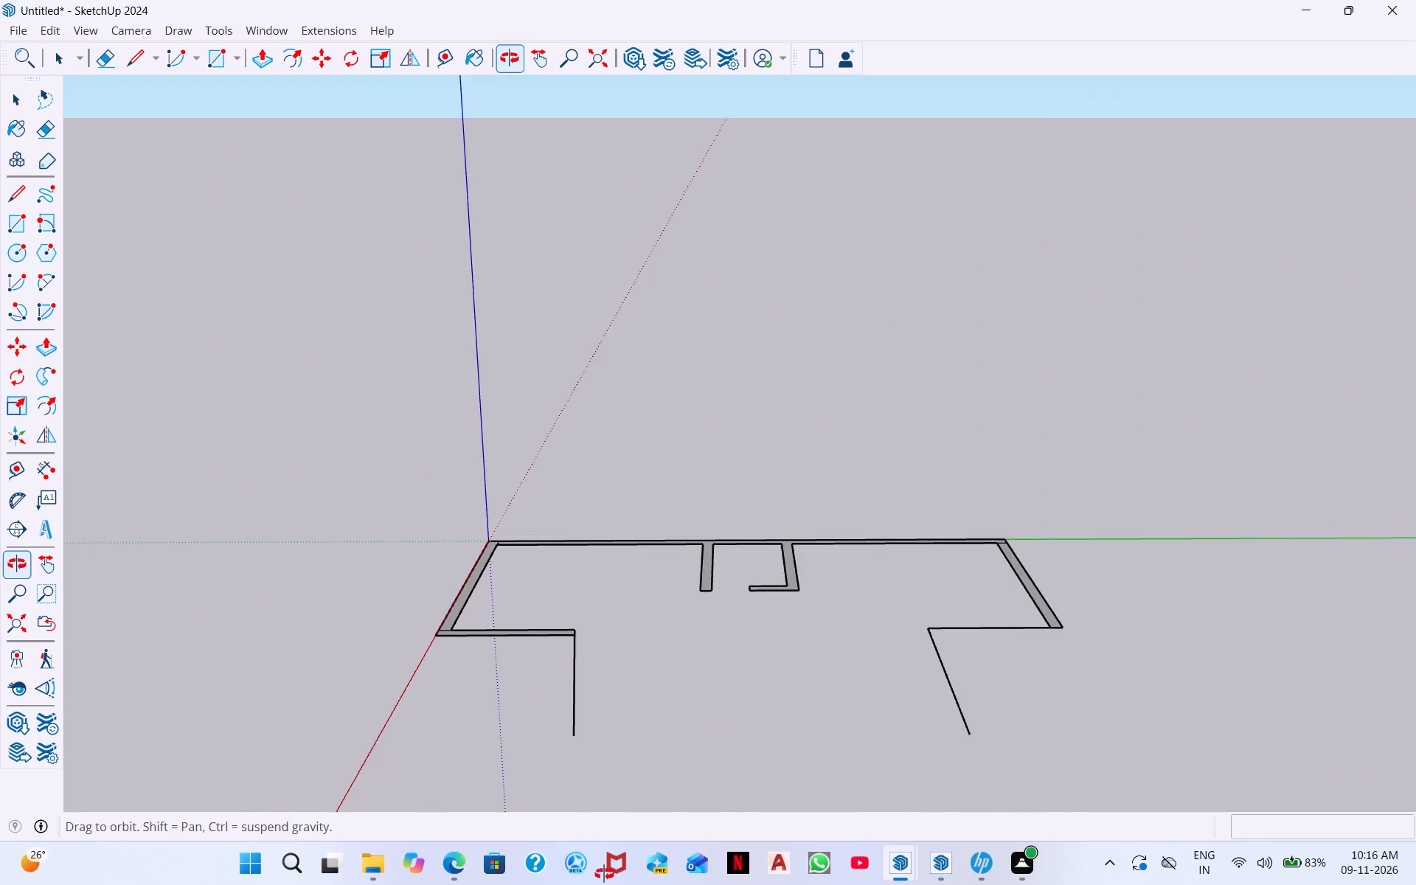
{"action": "middle_click_drag", "start_coordinate": [604, 874], "coordinate": [360, 884]}
{"action": "middle_click_drag", "start_coordinate": [519, 645], "coordinate": [561, 695]}
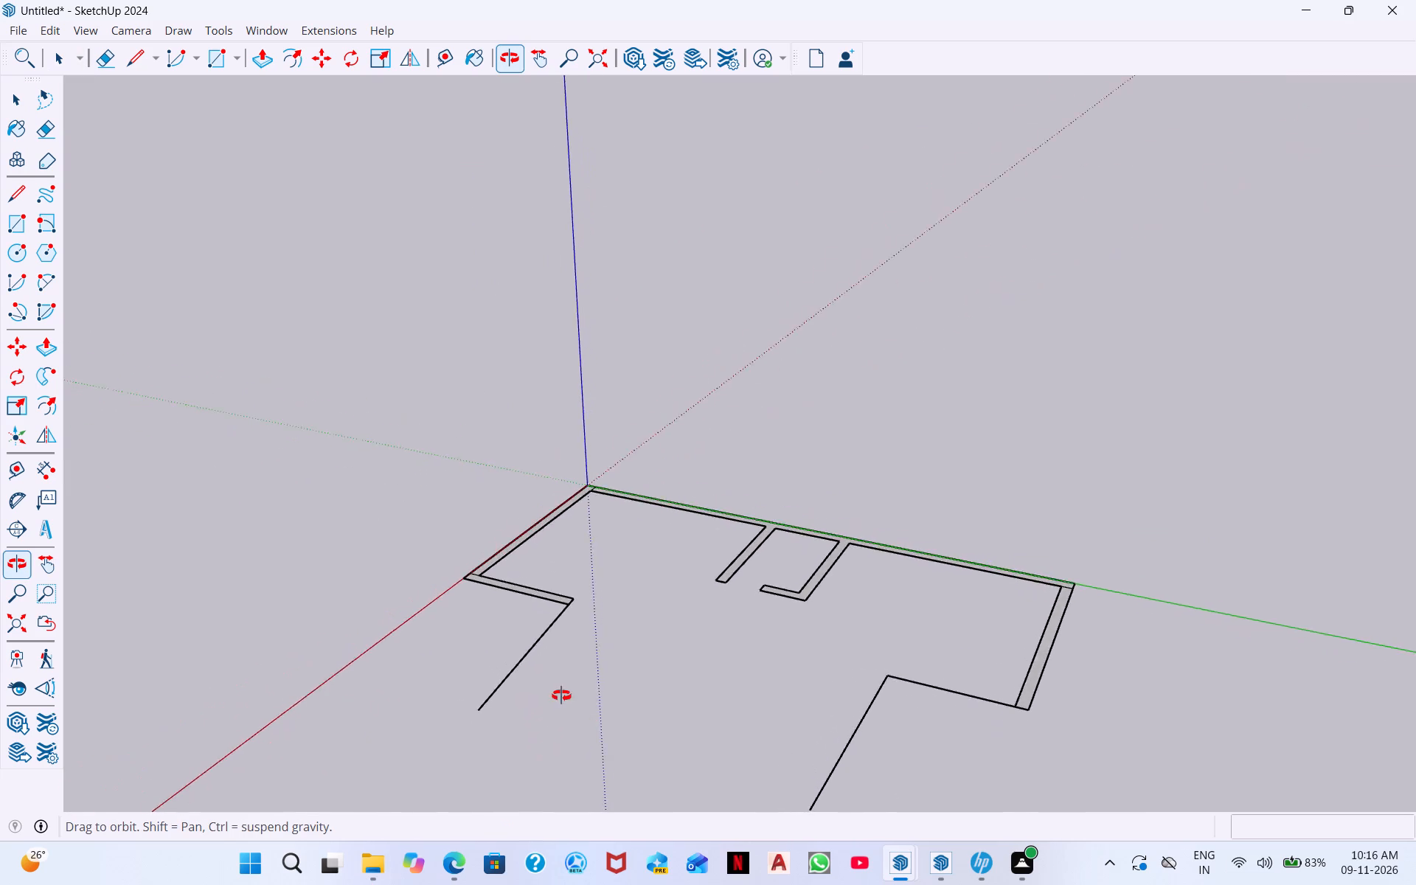
{"action": "middle_click_drag", "start_coordinate": [561, 695], "coordinate": [656, 740]}
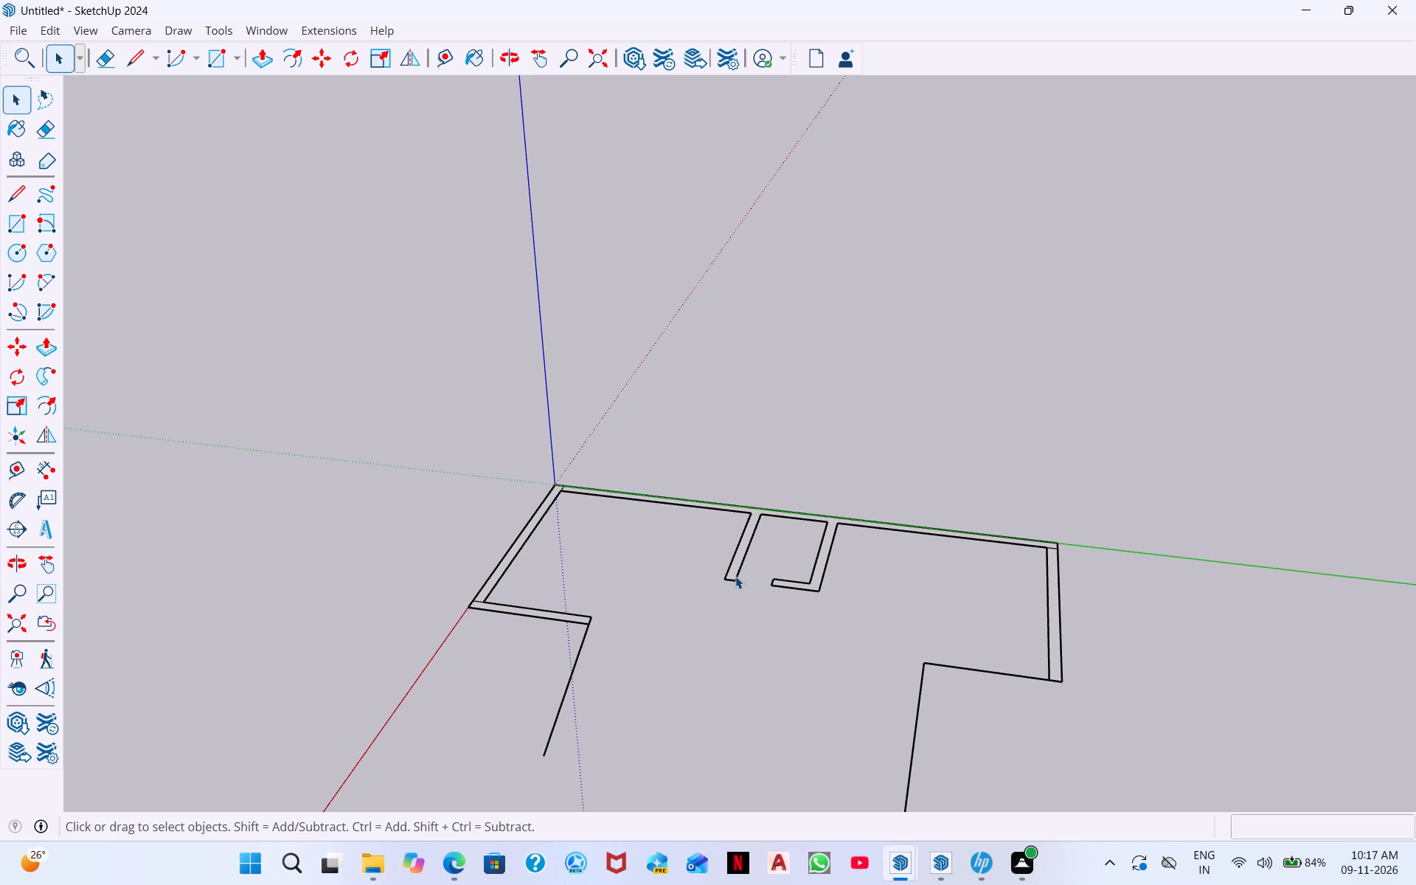
{"action": "middle_click_drag", "start_coordinate": [723, 666], "coordinate": [732, 733]}
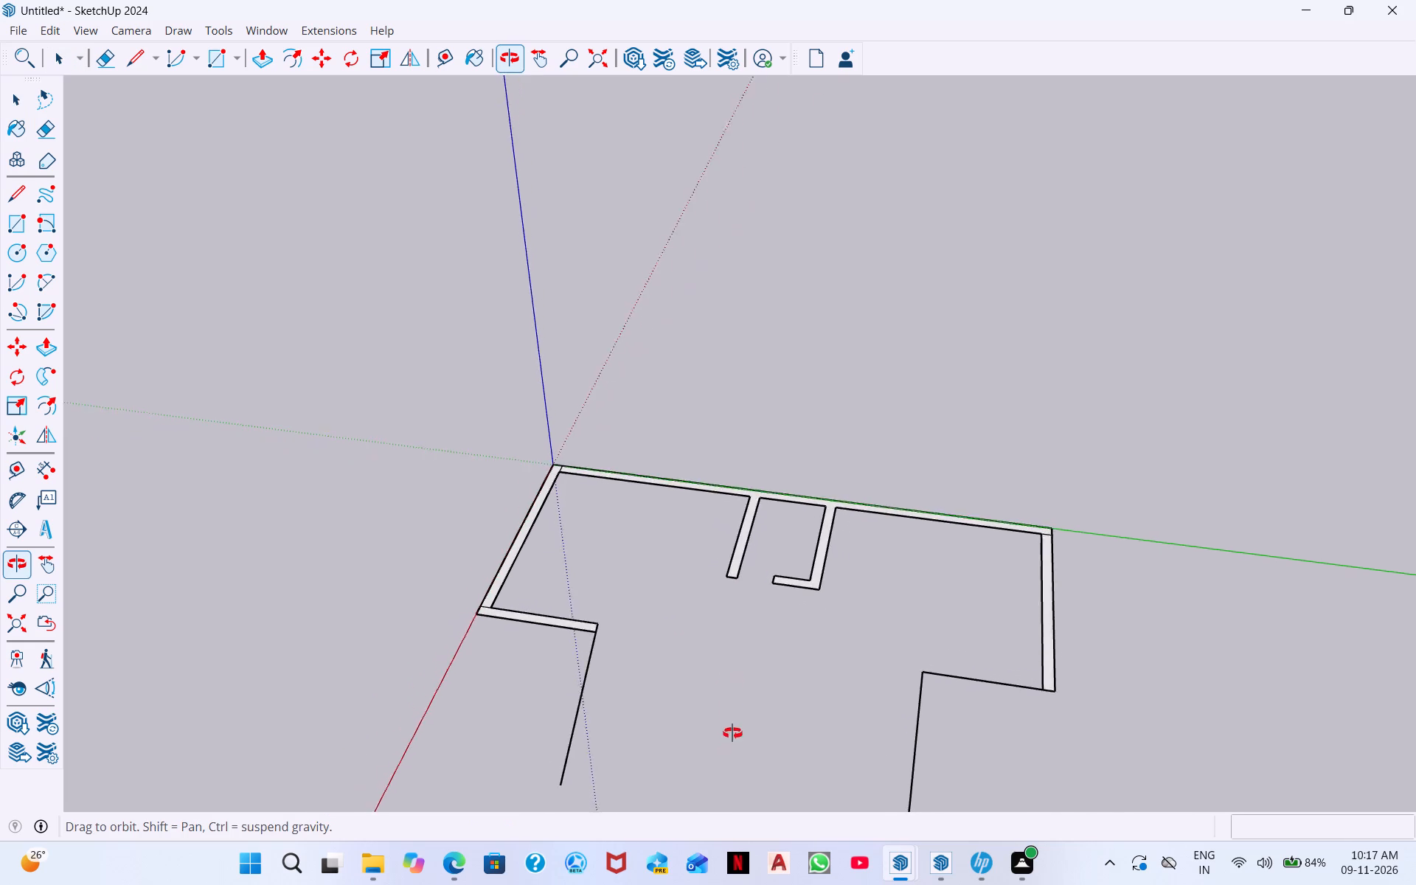
{"action": "middle_click_drag", "start_coordinate": [732, 733], "coordinate": [725, 615]}
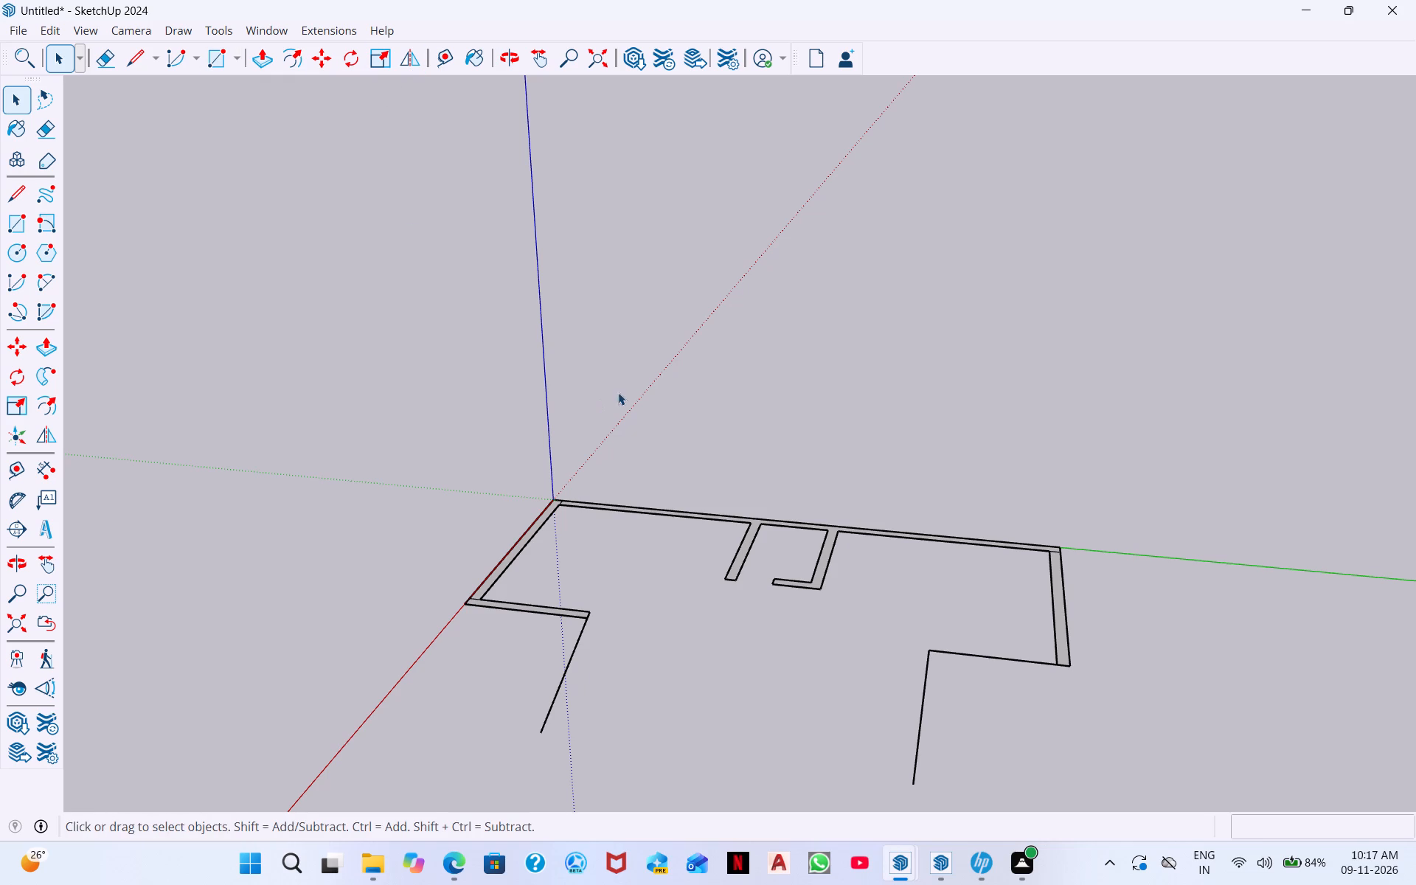
{"action": "left_click", "coordinate": [139, 63]}
{"action": "left_click", "coordinate": [593, 611]}
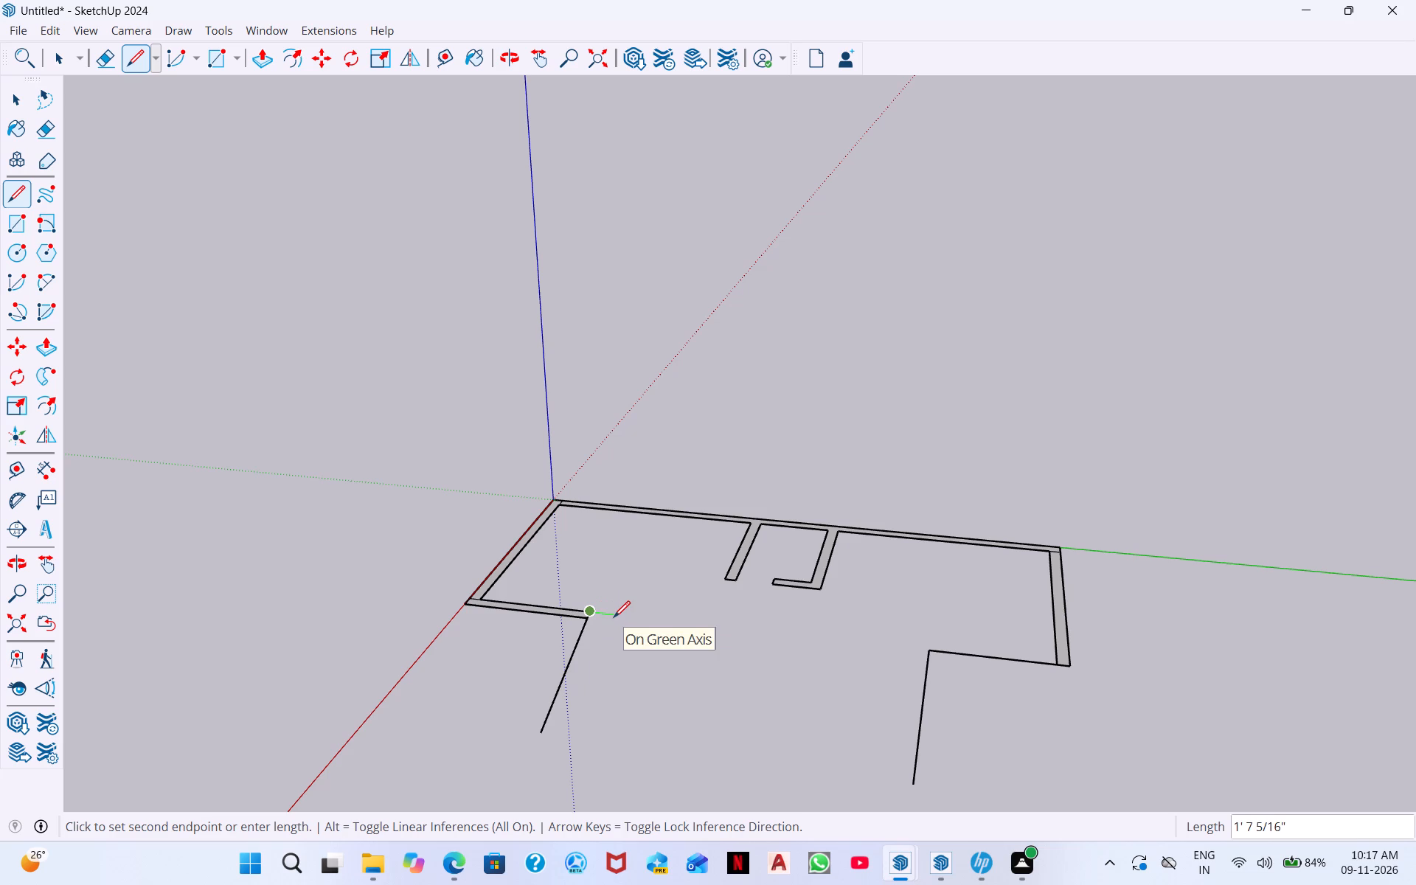
{"action": "type", "text": "9\""}
{"action": "key", "text": "Return"}
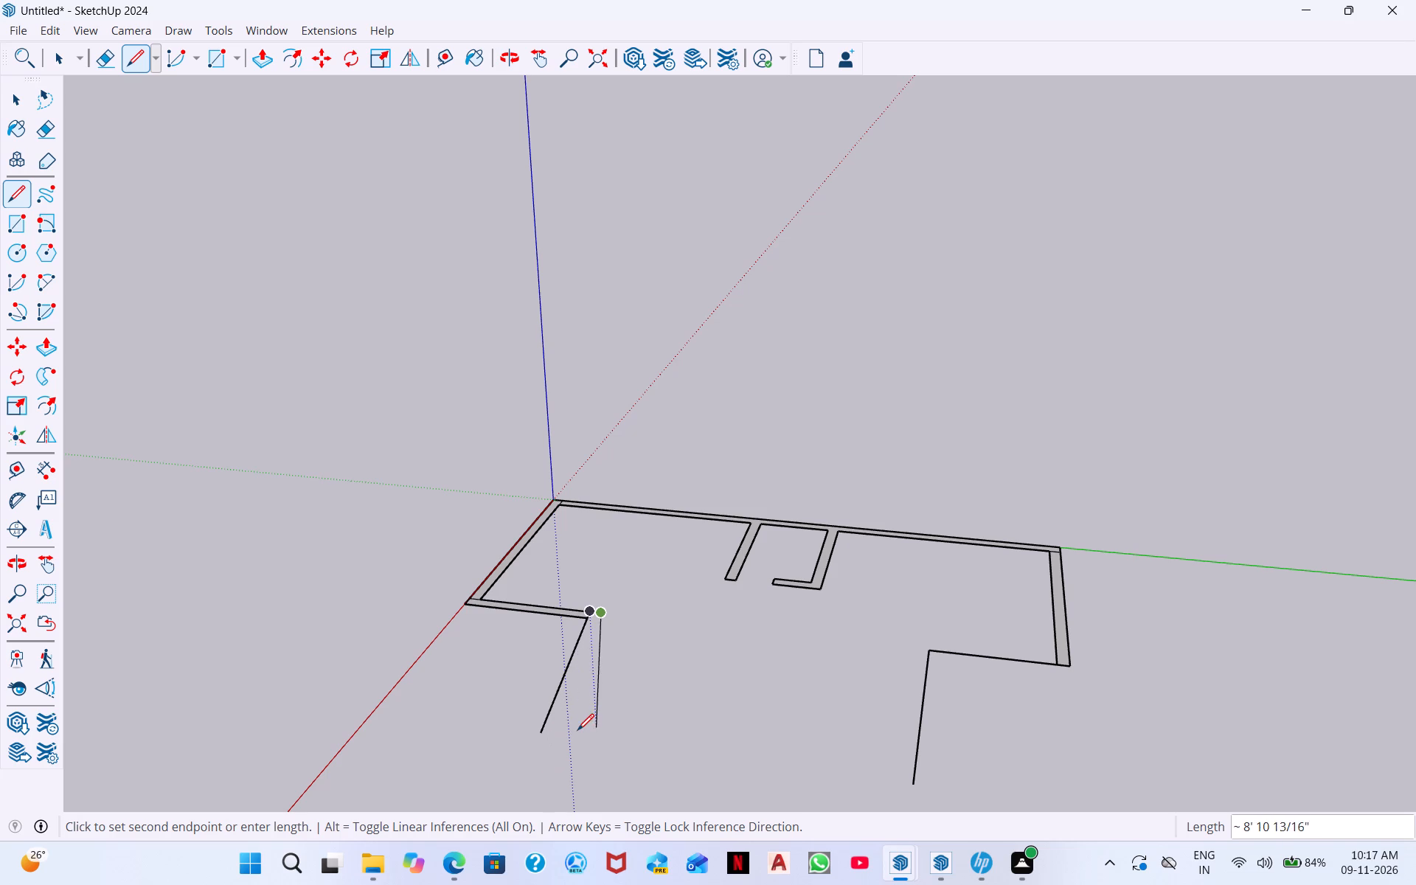
{"action": "key", "text": "ctrl+z"}
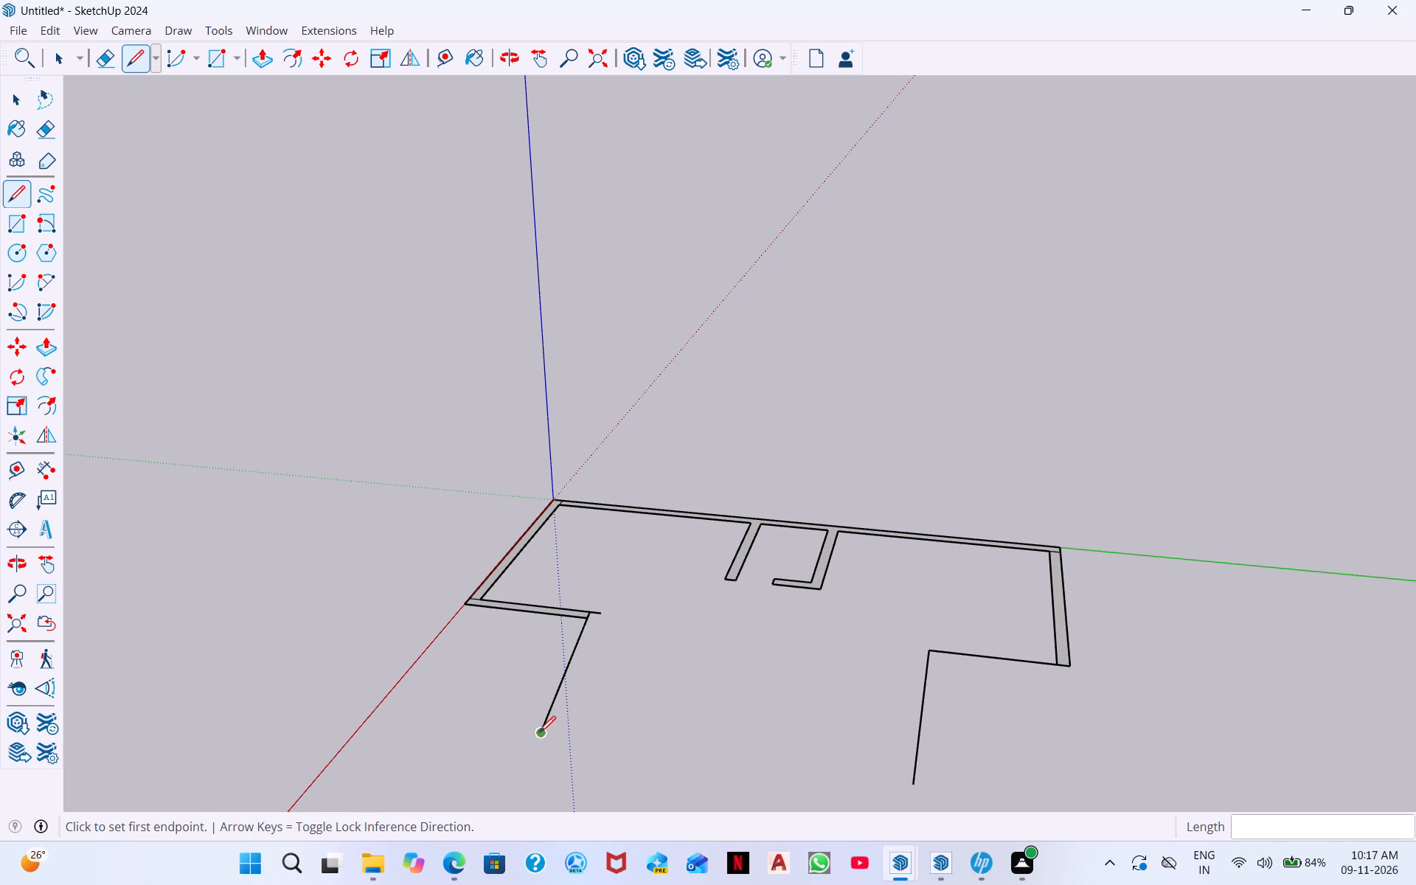
Draw a 9" end line at that leg's free end and join it to the 9" extension, closing the thick wall.
{"action": "left_click", "coordinate": [541, 732]}
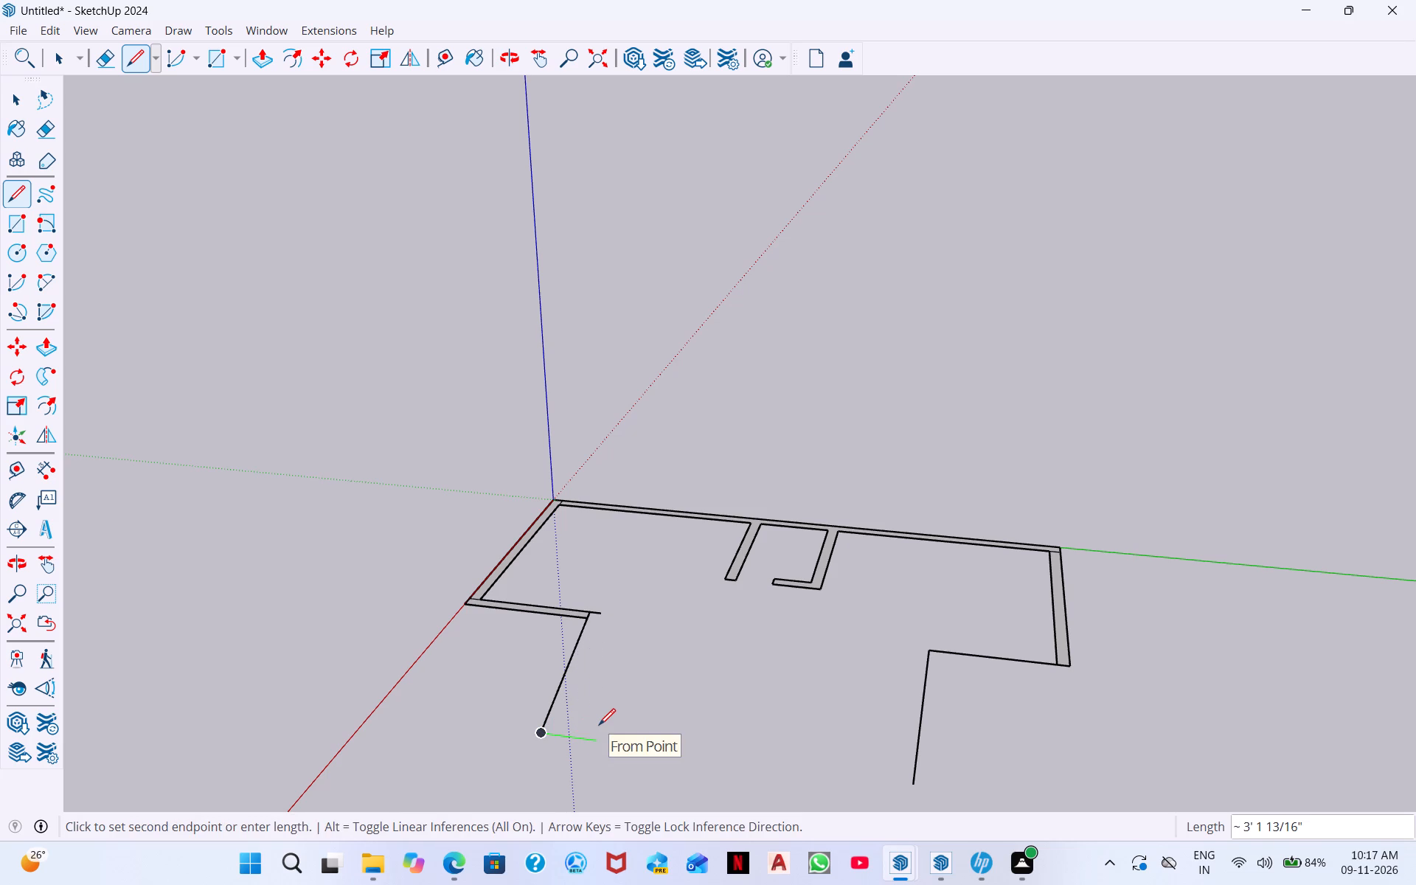
{"action": "type", "text": "9\""}
{"action": "key", "text": "Return"}
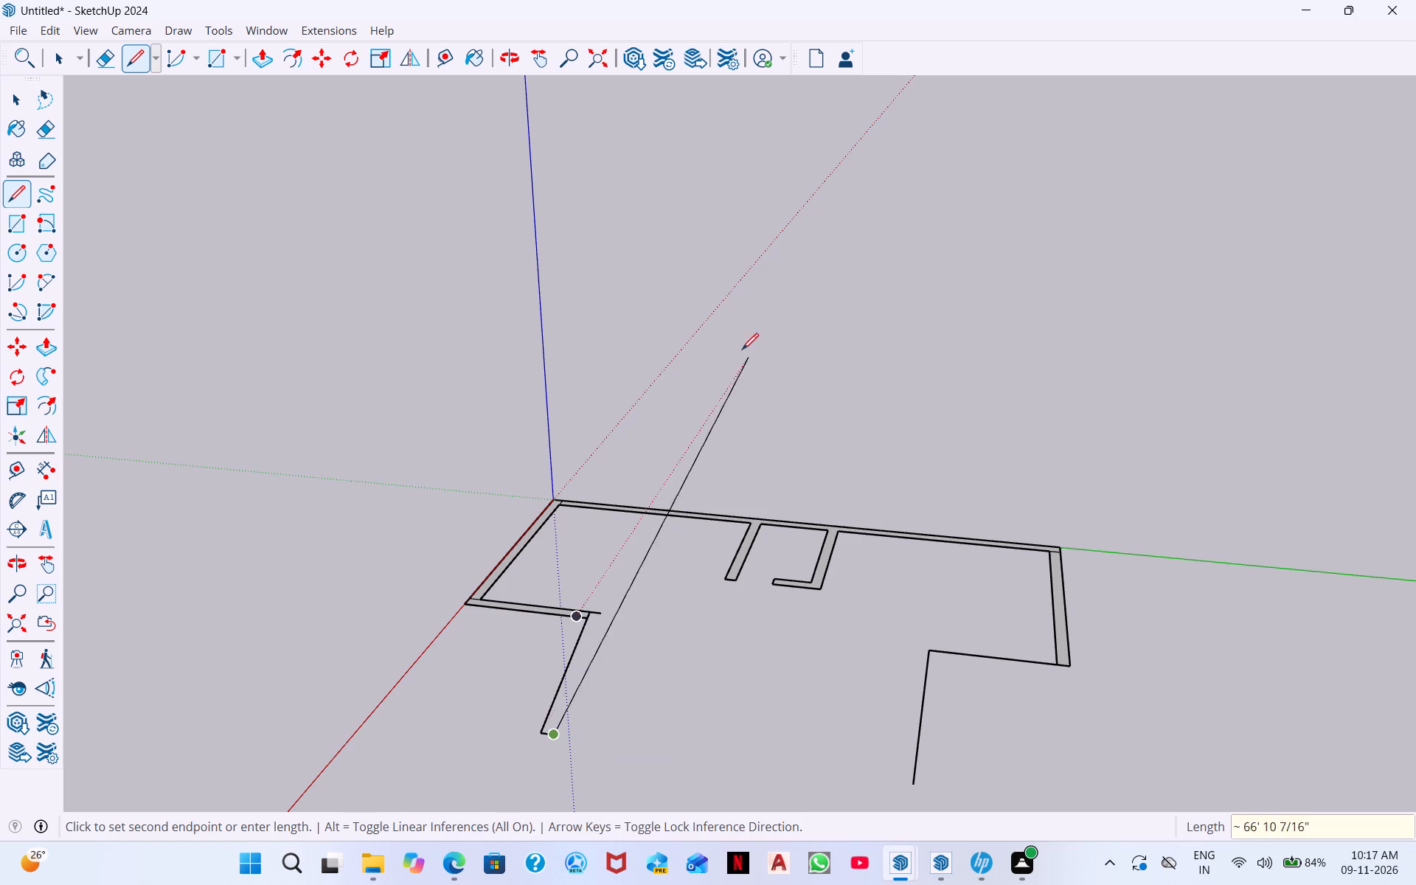
{"action": "left_click", "coordinate": [600, 614]}
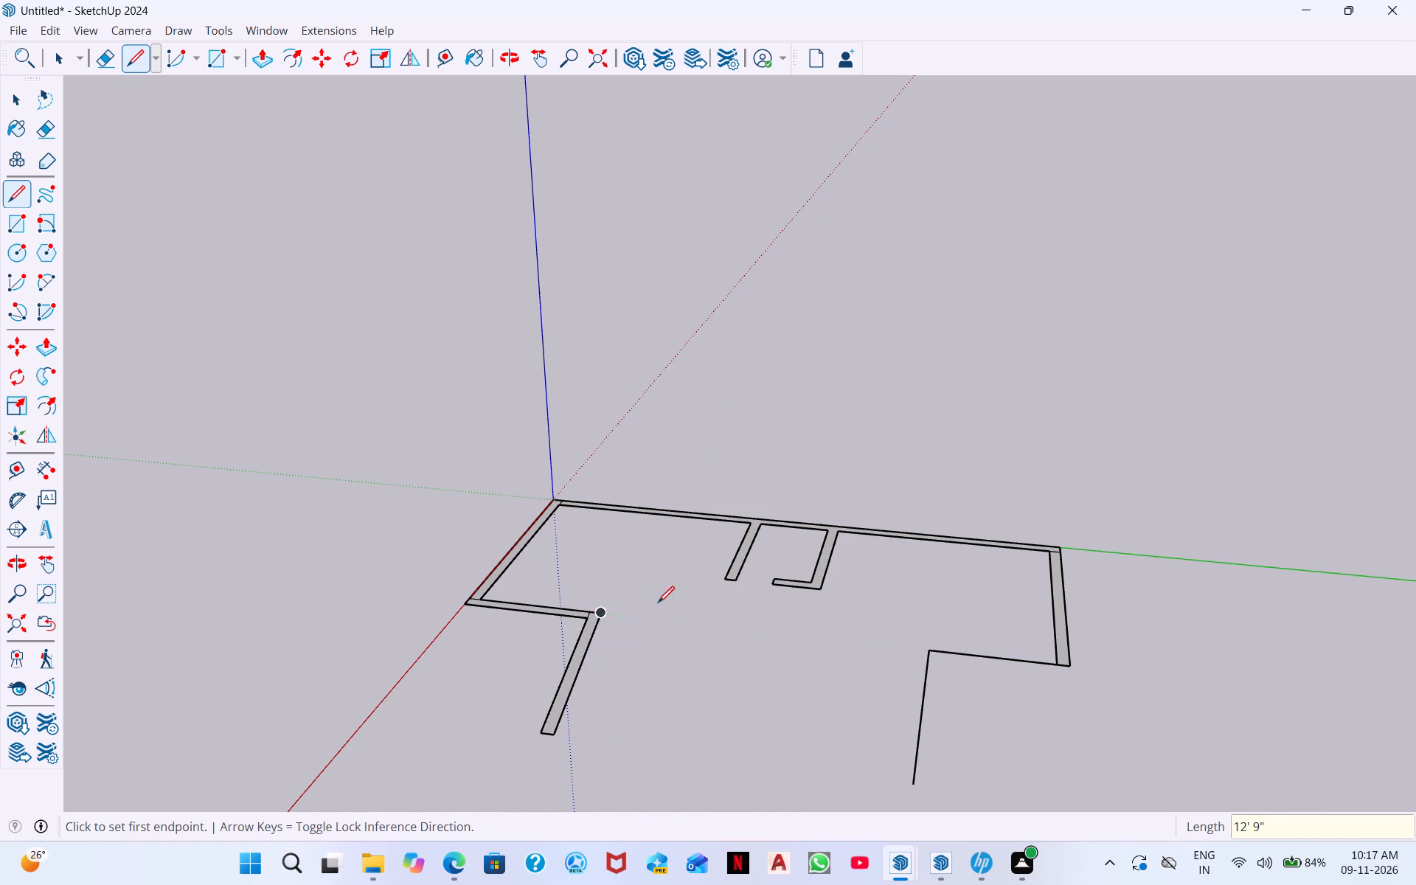
{"action": "key", "text": "space"}
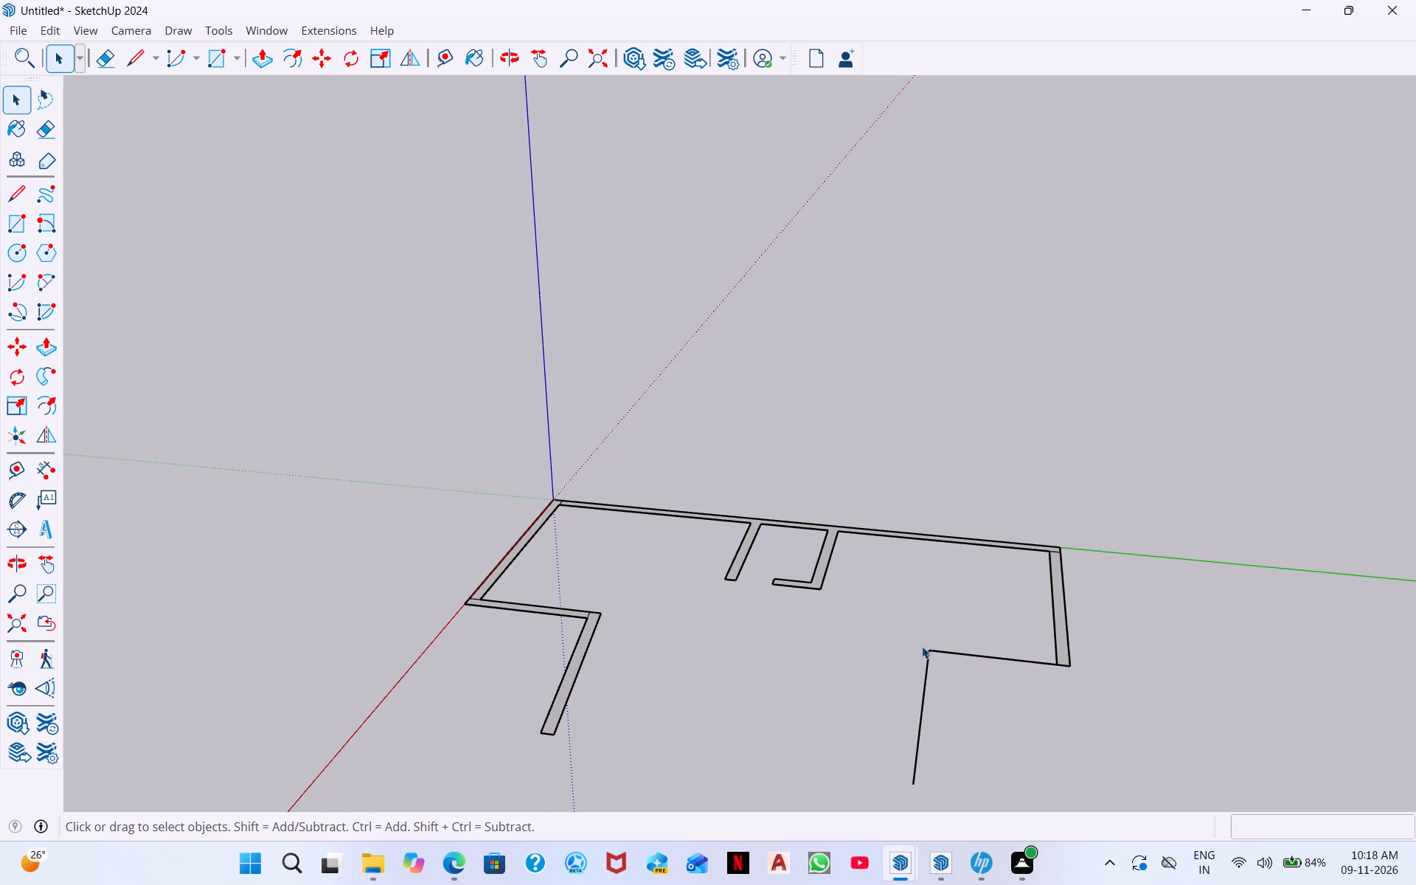
Extend the opposite return line 9" past its corner and draw a line parallel to the opposite leg from there to its free end.
{"action": "left_click", "coordinate": [139, 49]}
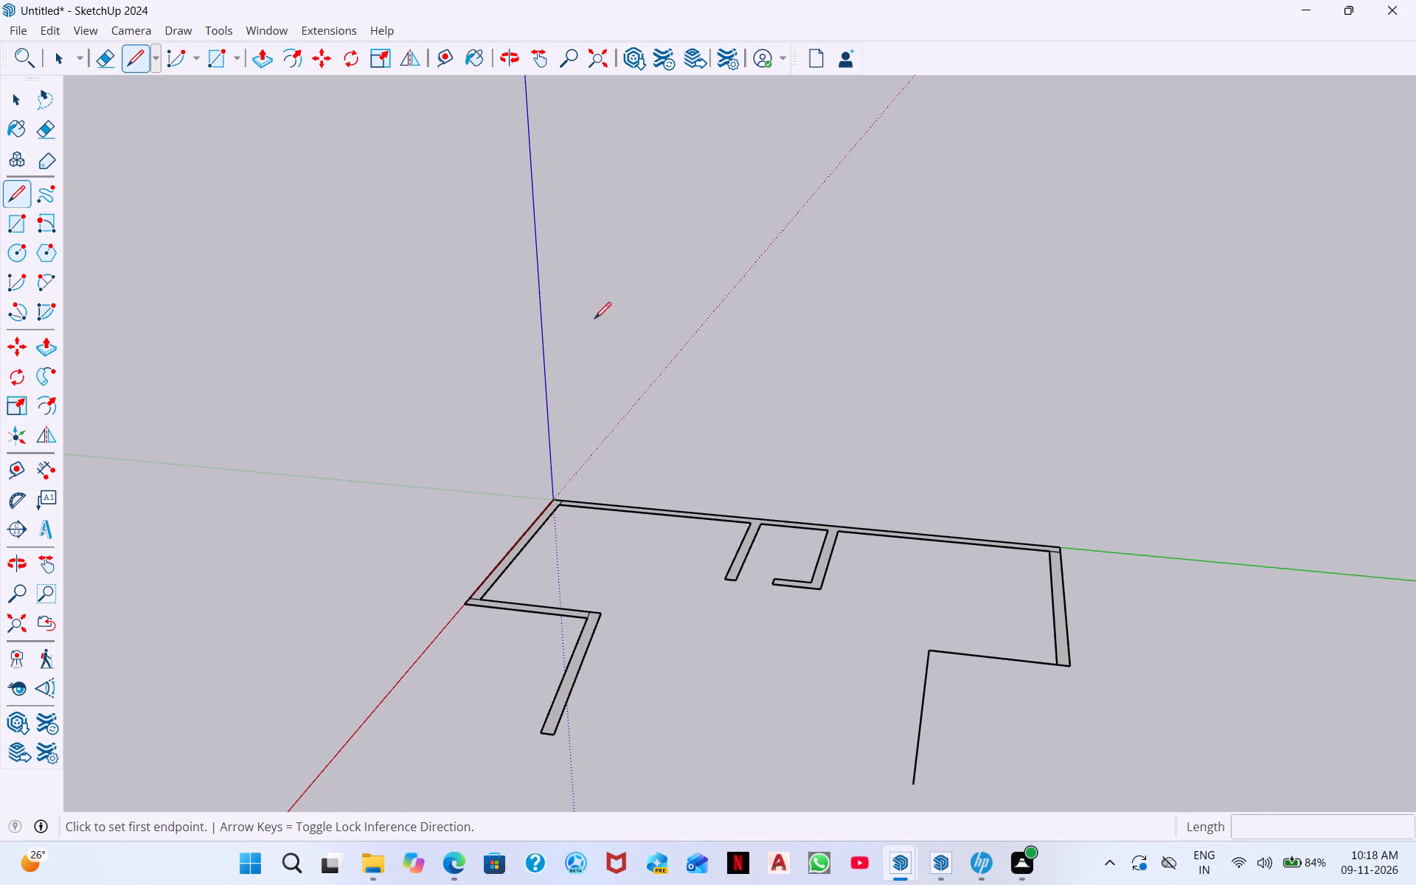
{"action": "left_click", "coordinate": [928, 650]}
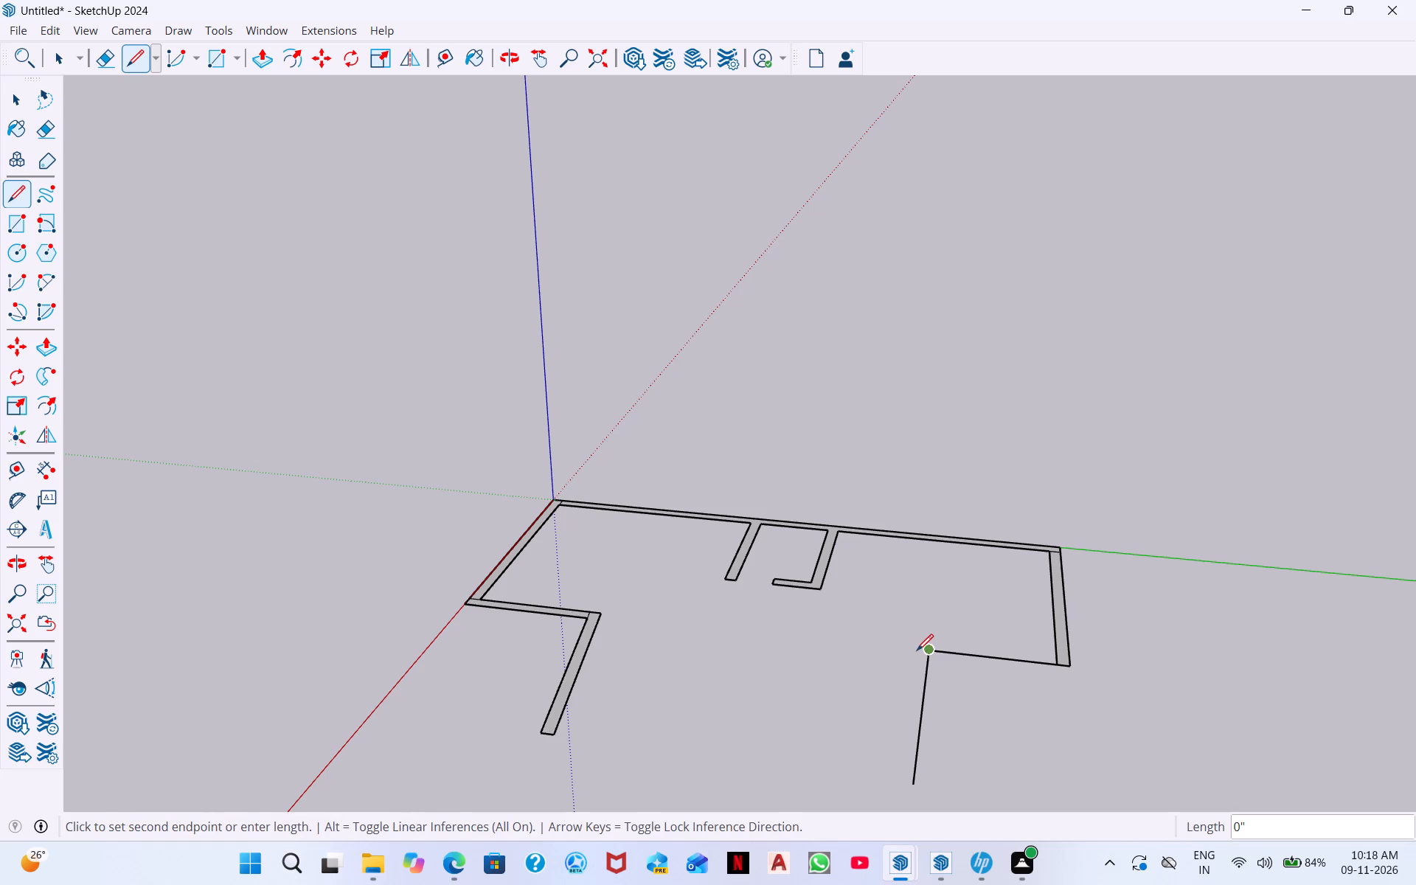
{"action": "type", "text": "9\""}
{"action": "key", "text": "Return"}
{"action": "left_click", "coordinate": [895, 786]}
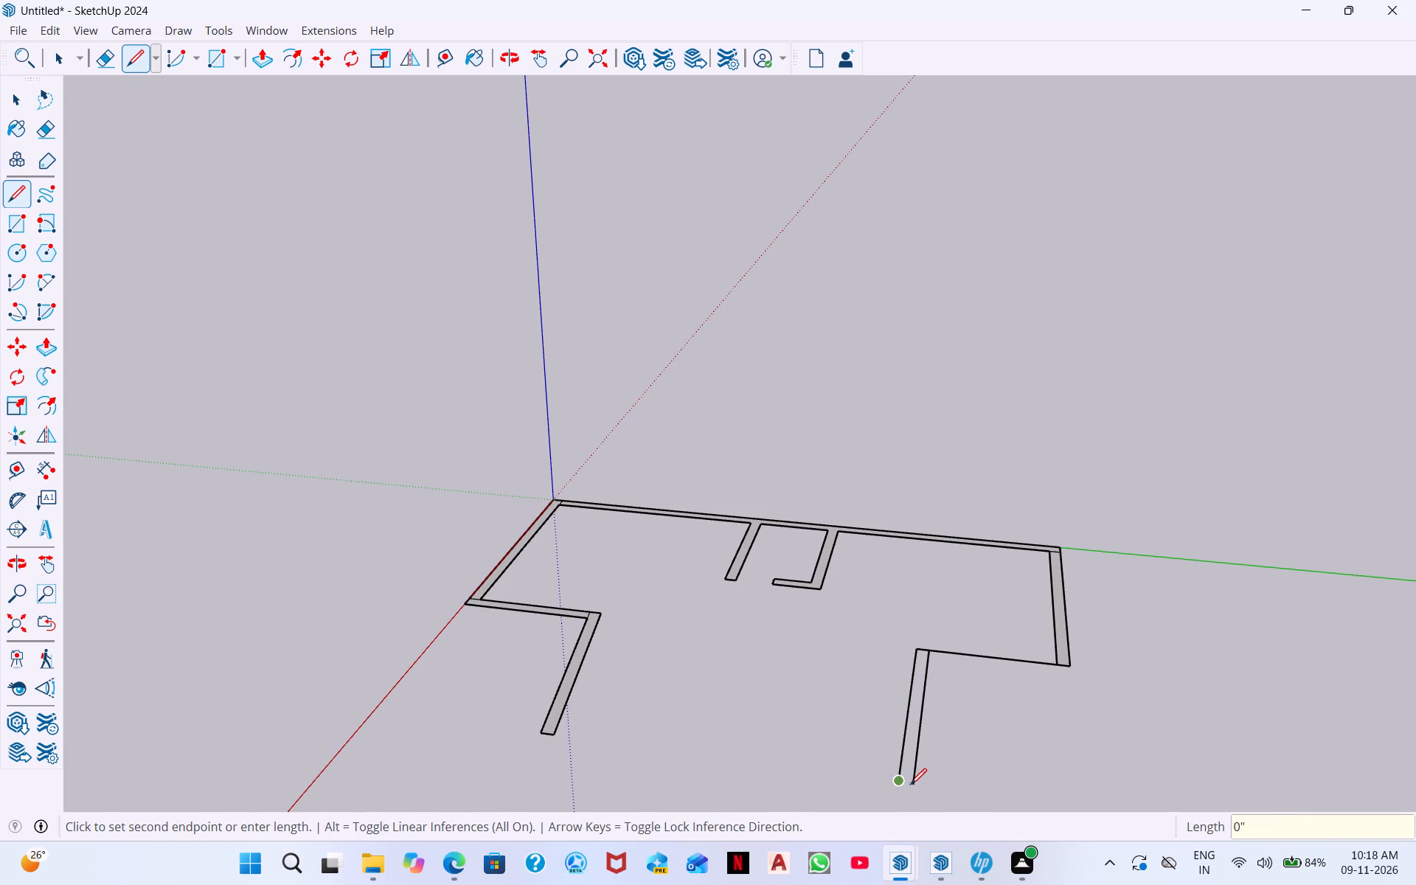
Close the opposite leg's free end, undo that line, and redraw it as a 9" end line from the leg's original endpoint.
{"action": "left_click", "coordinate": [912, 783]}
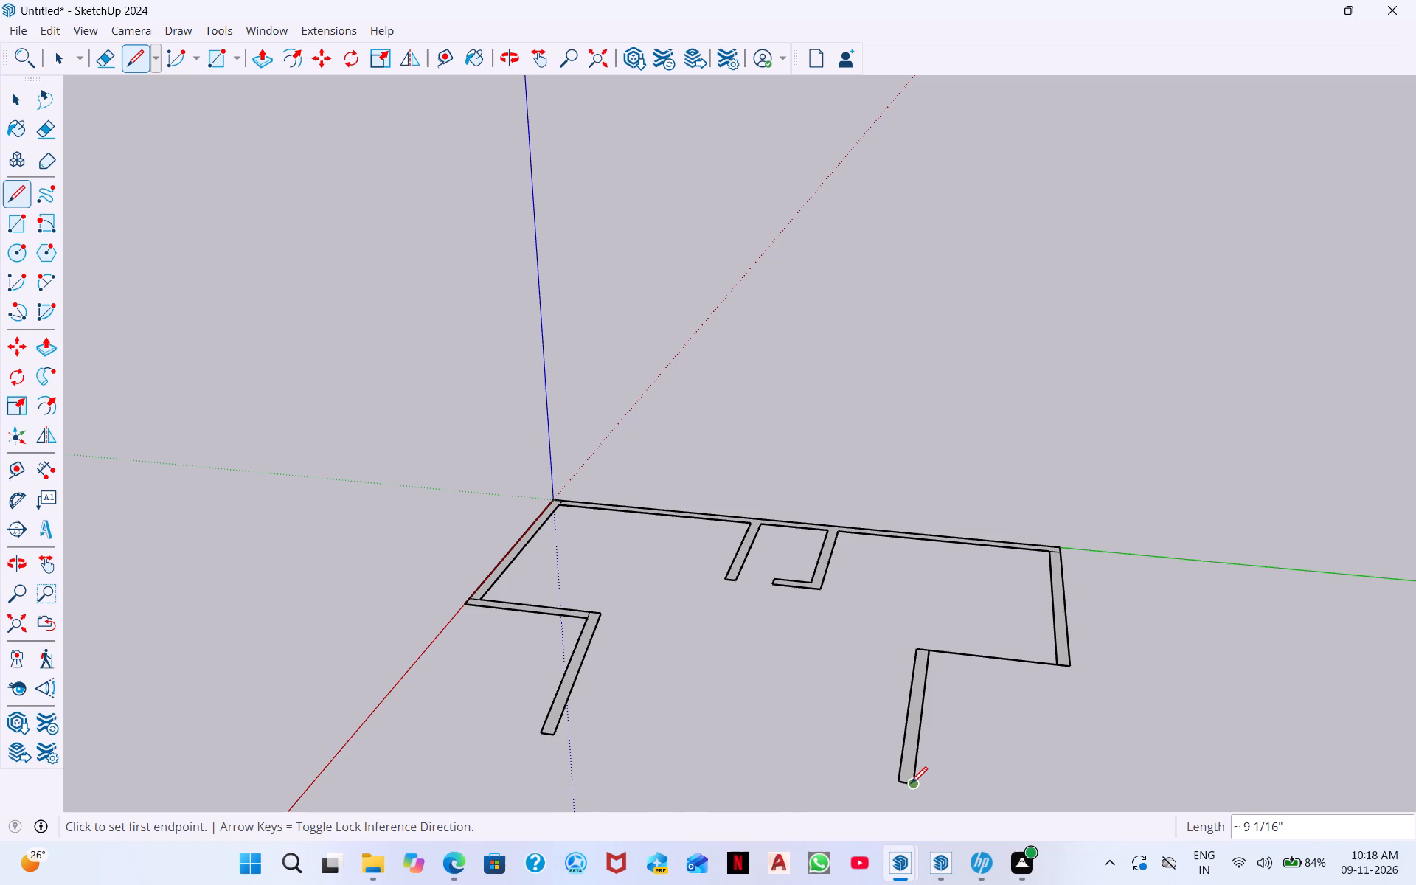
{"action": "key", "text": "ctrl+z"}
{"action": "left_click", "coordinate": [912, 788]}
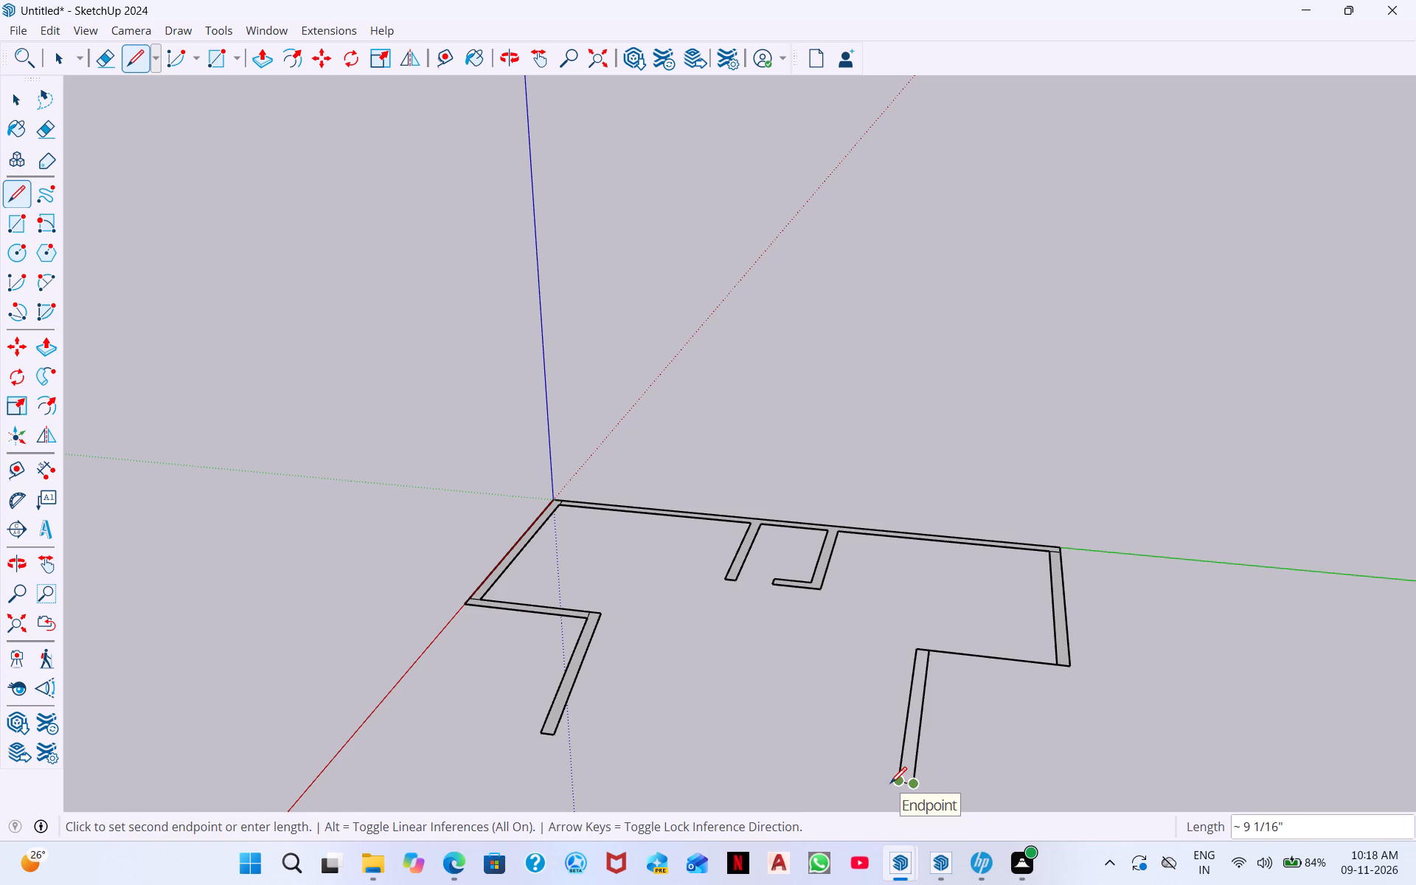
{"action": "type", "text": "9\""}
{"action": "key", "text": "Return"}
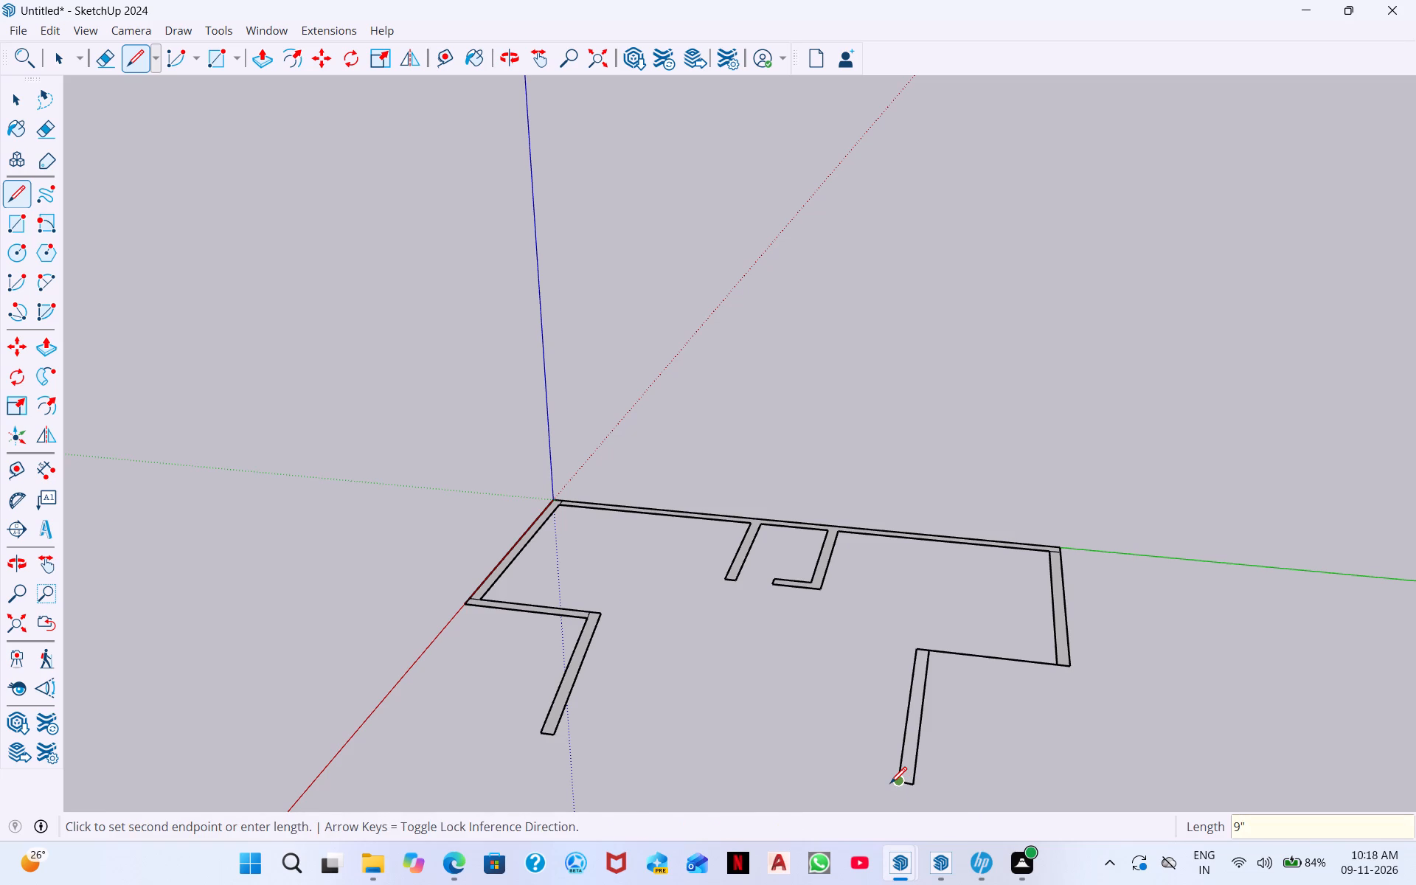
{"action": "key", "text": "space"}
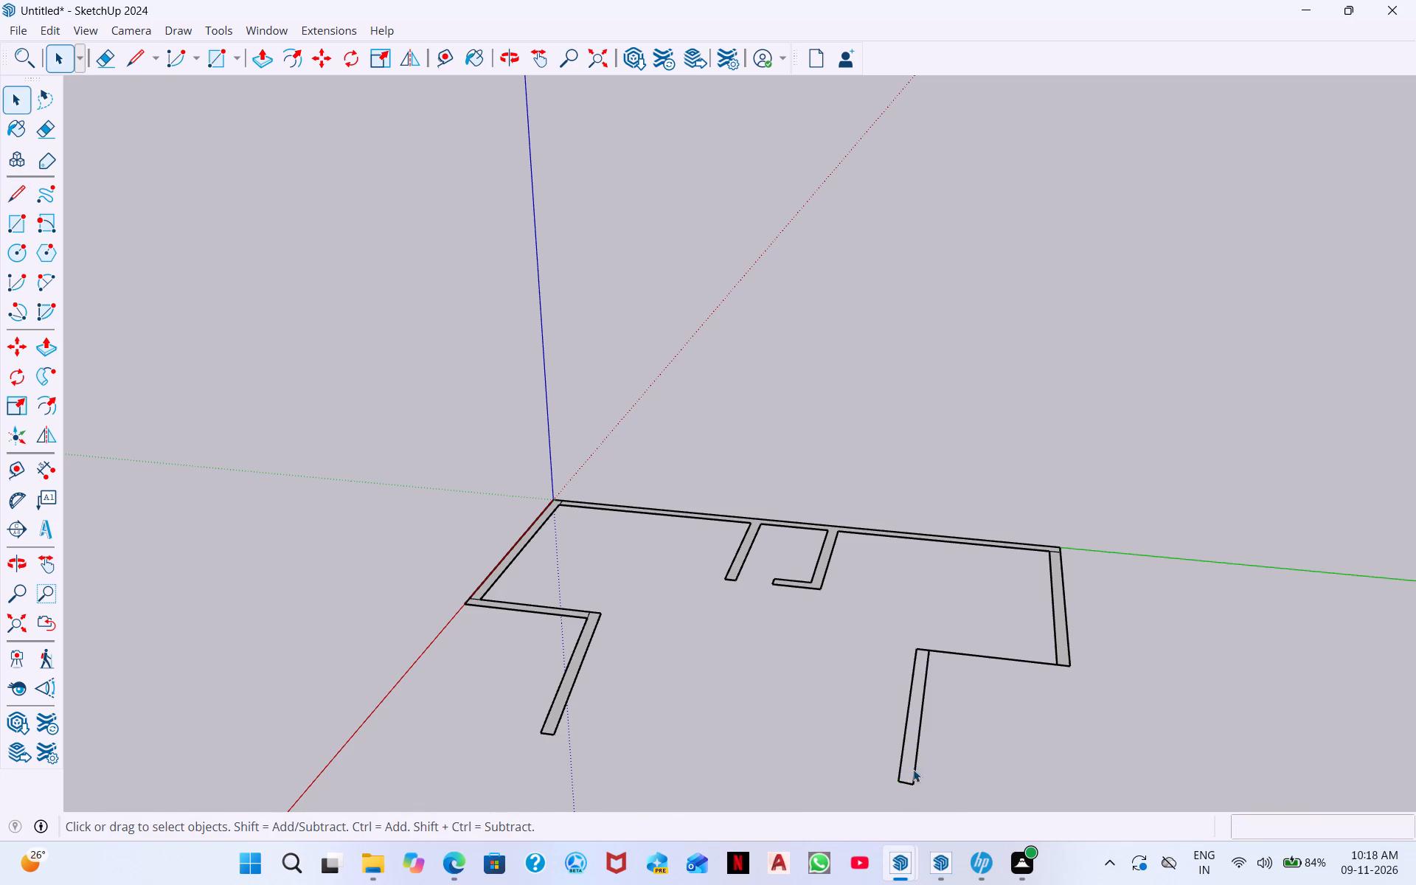
Check the opposite leg's thickness at its corner end with a linear dimension, without placing it.
{"action": "scroll", "coordinate": [903, 776], "scroll_direction": "up", "scroll_amount": 12}
{"action": "middle_click_drag", "start_coordinate": [902, 778], "coordinate": [892, 700]}
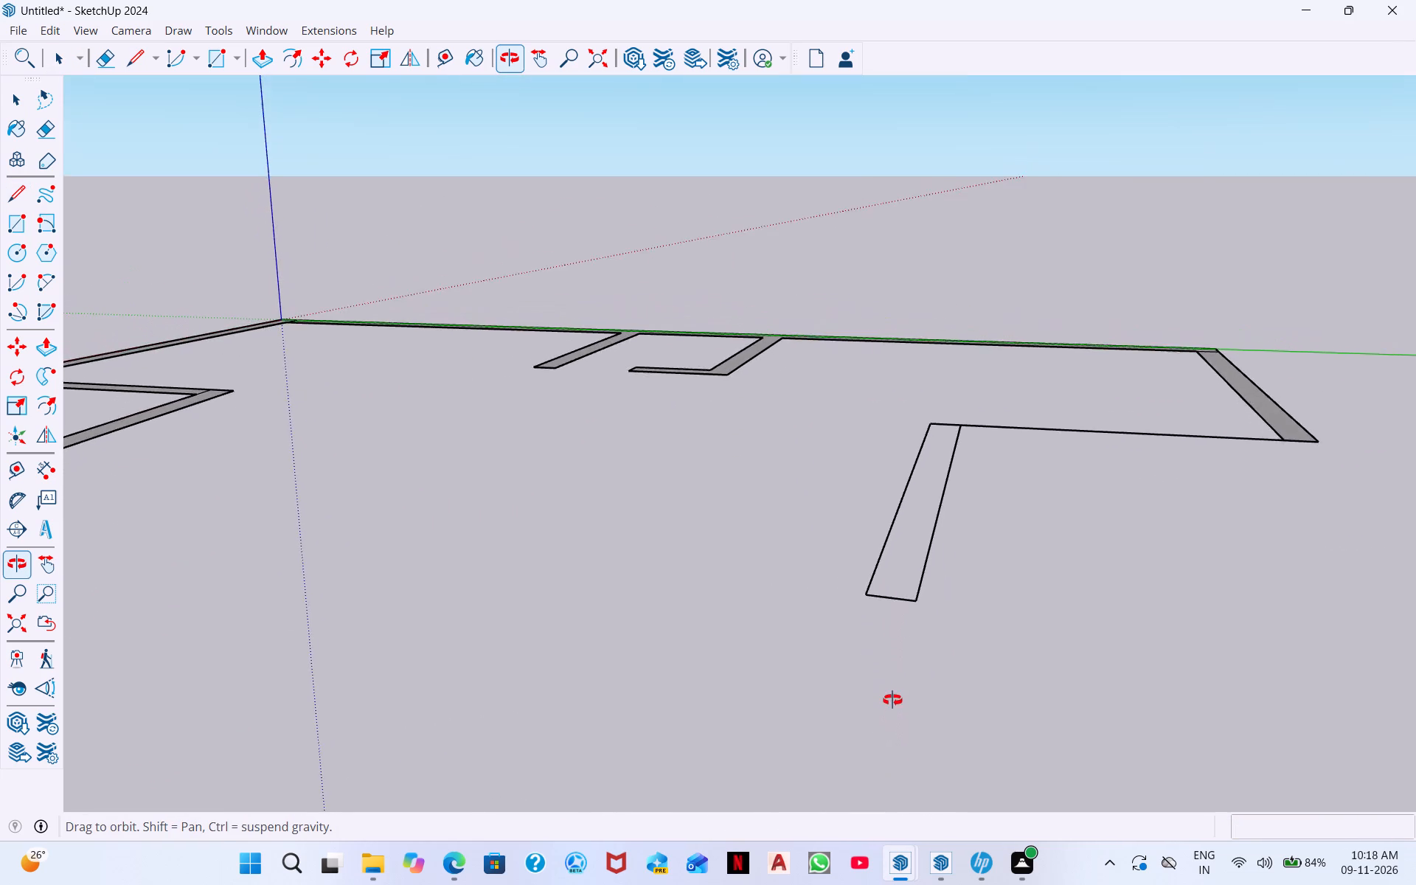
{"action": "middle_click_drag", "start_coordinate": [892, 700], "coordinate": [864, 802]}
{"action": "scroll", "coordinate": [869, 768], "scroll_direction": "up", "scroll_amount": 1}
{"action": "scroll", "coordinate": [864, 713], "scroll_direction": "down", "scroll_amount": 5}
{"action": "scroll", "coordinate": [719, 791], "scroll_direction": "down", "scroll_amount": 2}
{"action": "scroll", "coordinate": [895, 617], "scroll_direction": "down", "scroll_amount": 4}
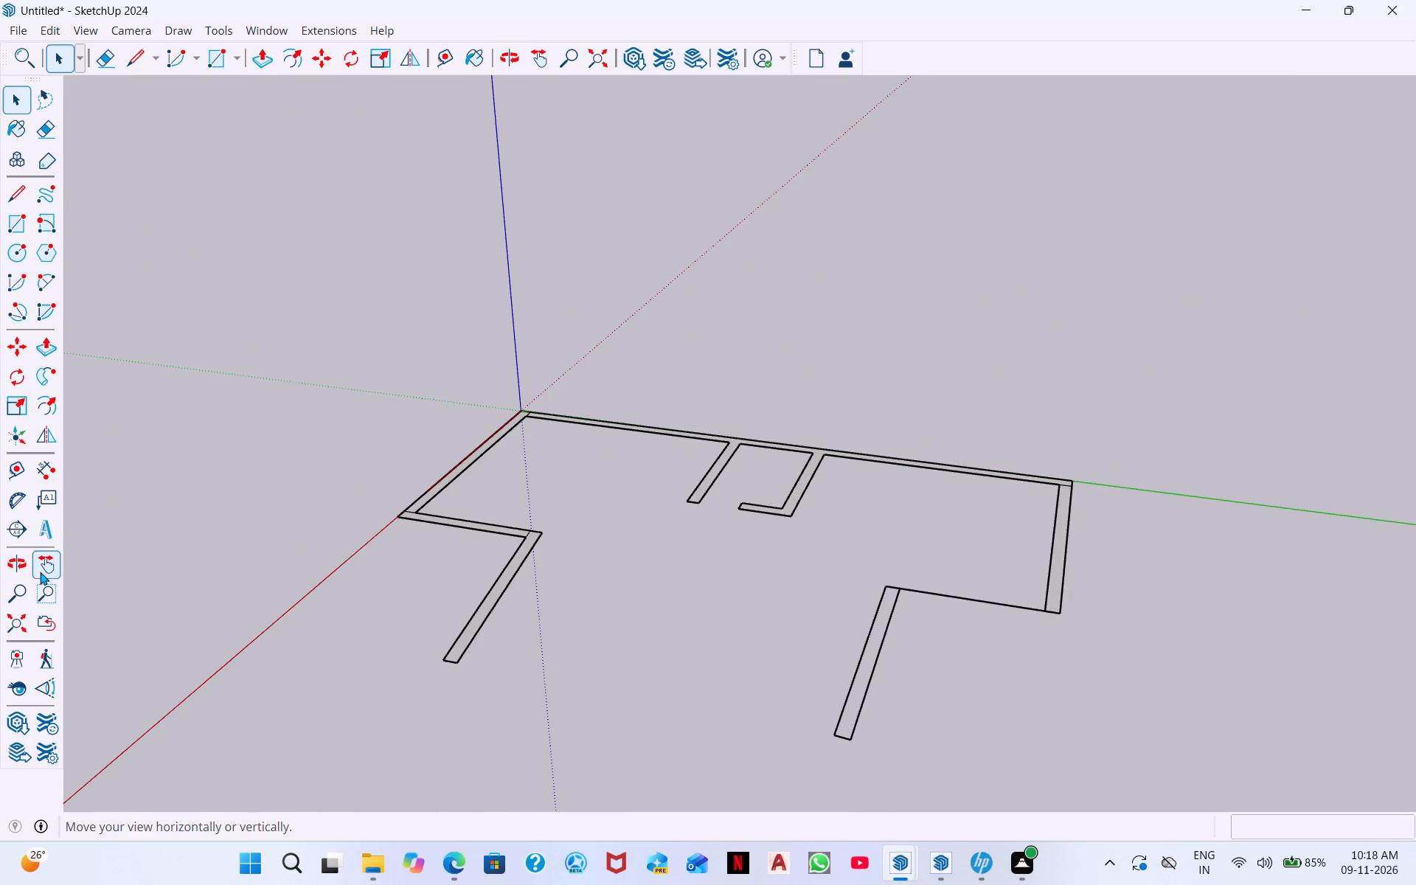
{"action": "left_click", "coordinate": [44, 482]}
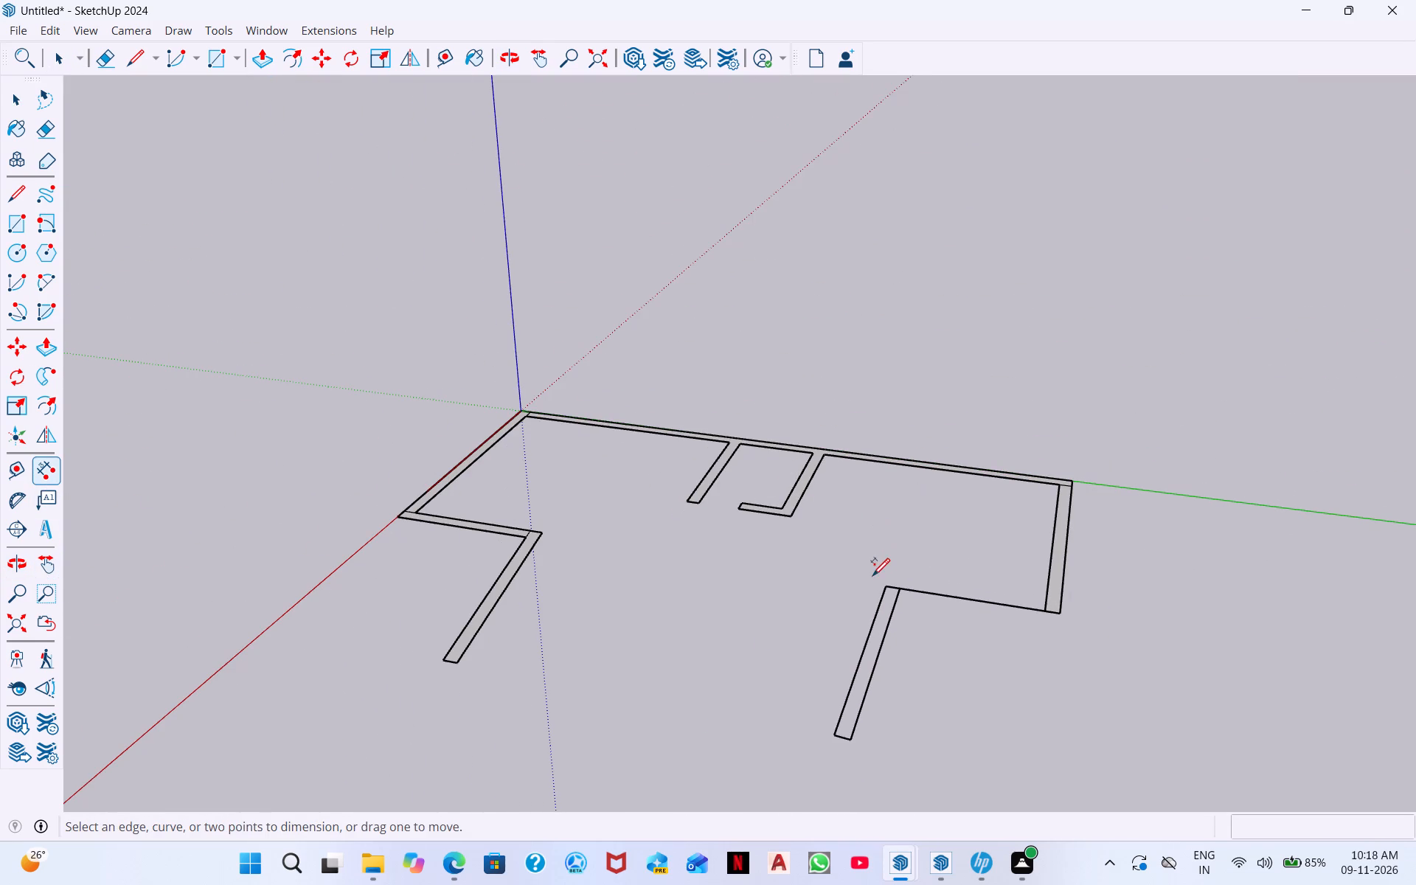
{"action": "left_click", "coordinate": [886, 584]}
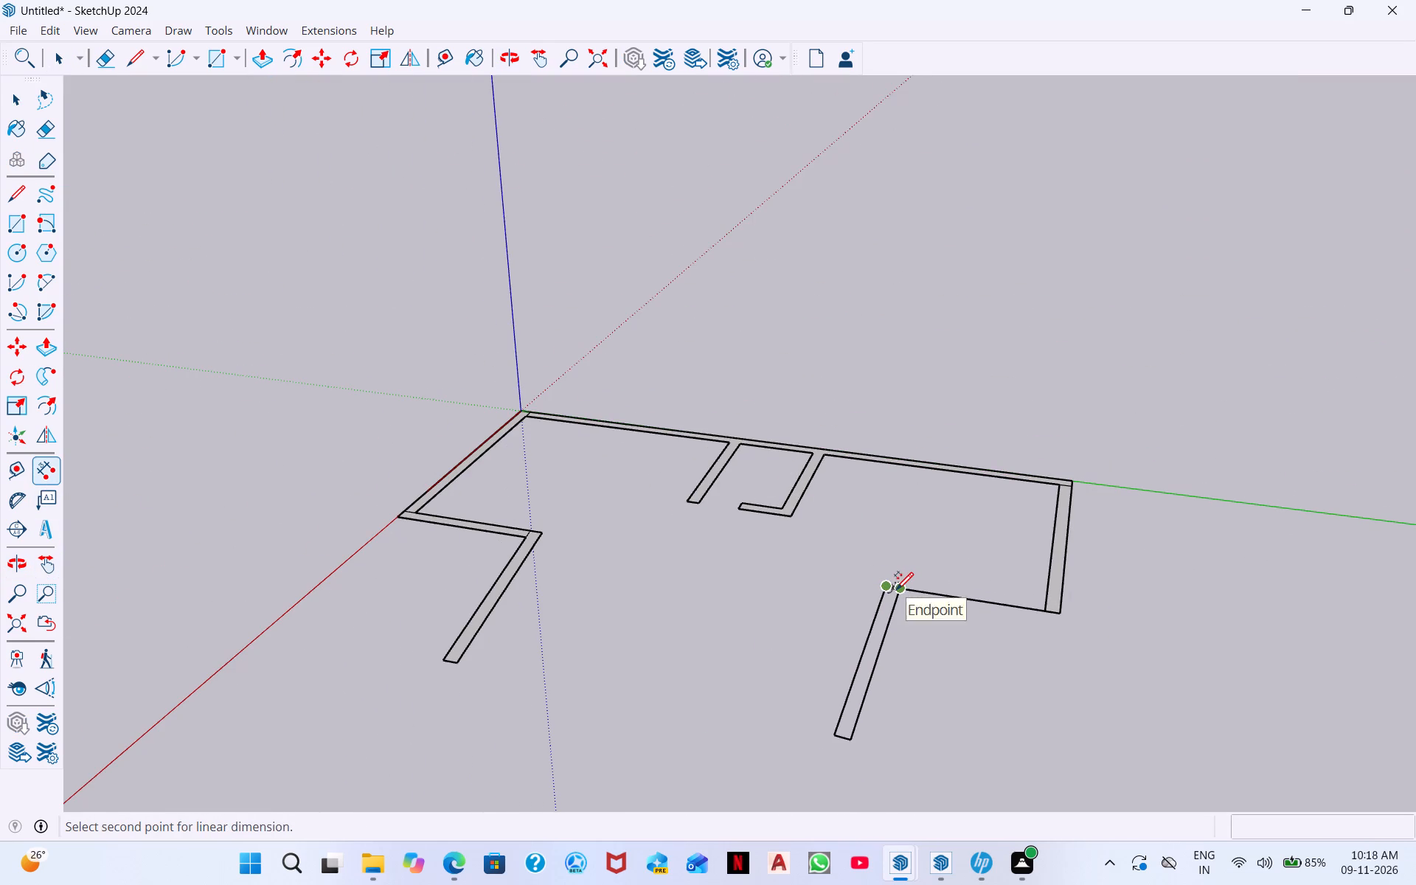
{"action": "left_click", "coordinate": [896, 589]}
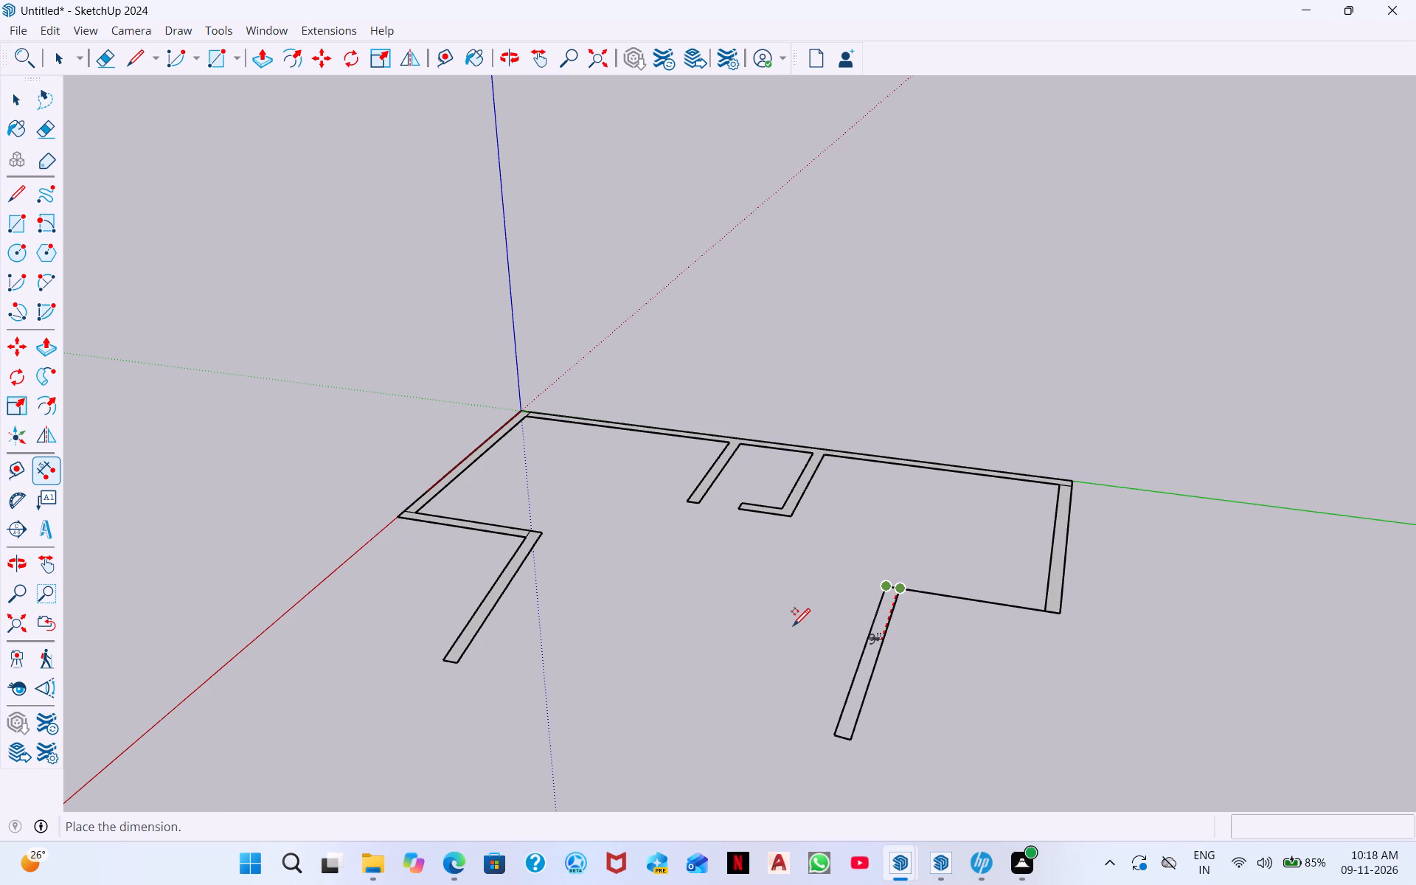
{"action": "key", "text": "space"}
{"action": "right_click", "coordinate": [824, 701]}
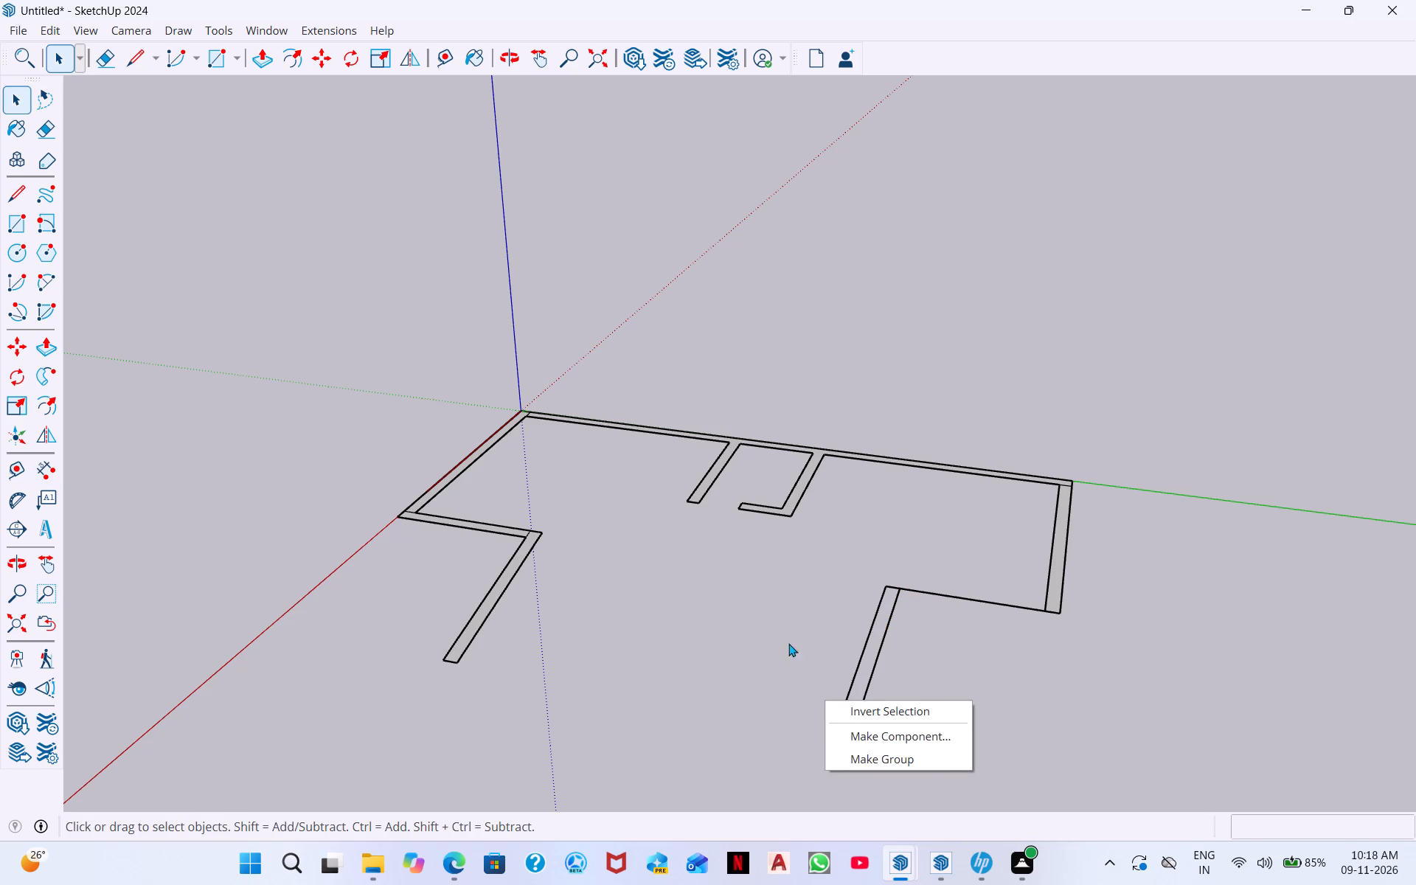
Check the opposite leg's thickness across its free end with a linear dimension, without placing it.
{"action": "left_click", "coordinate": [37, 464]}
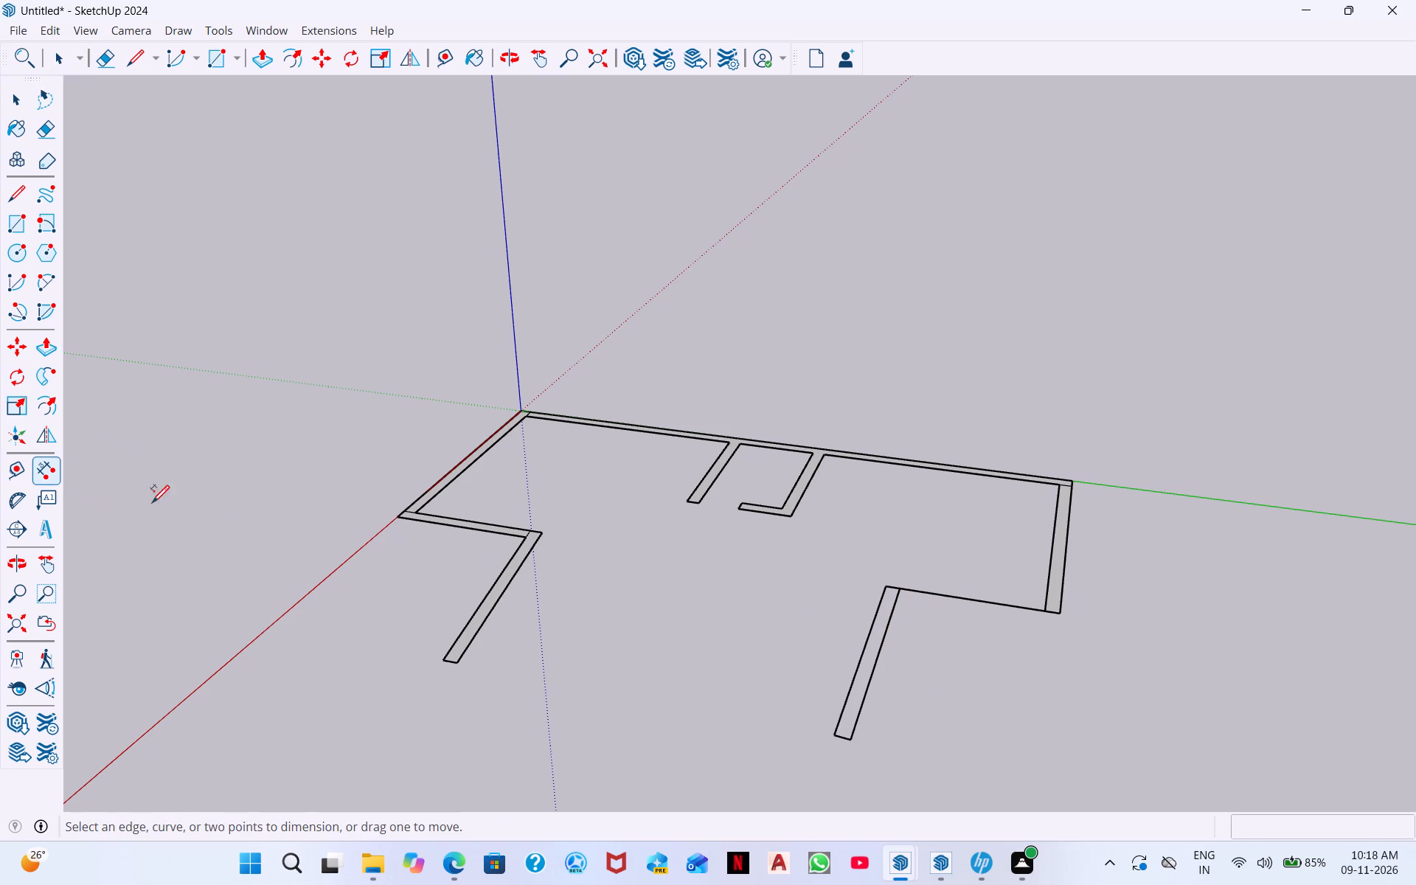
{"action": "left_click", "coordinate": [834, 733]}
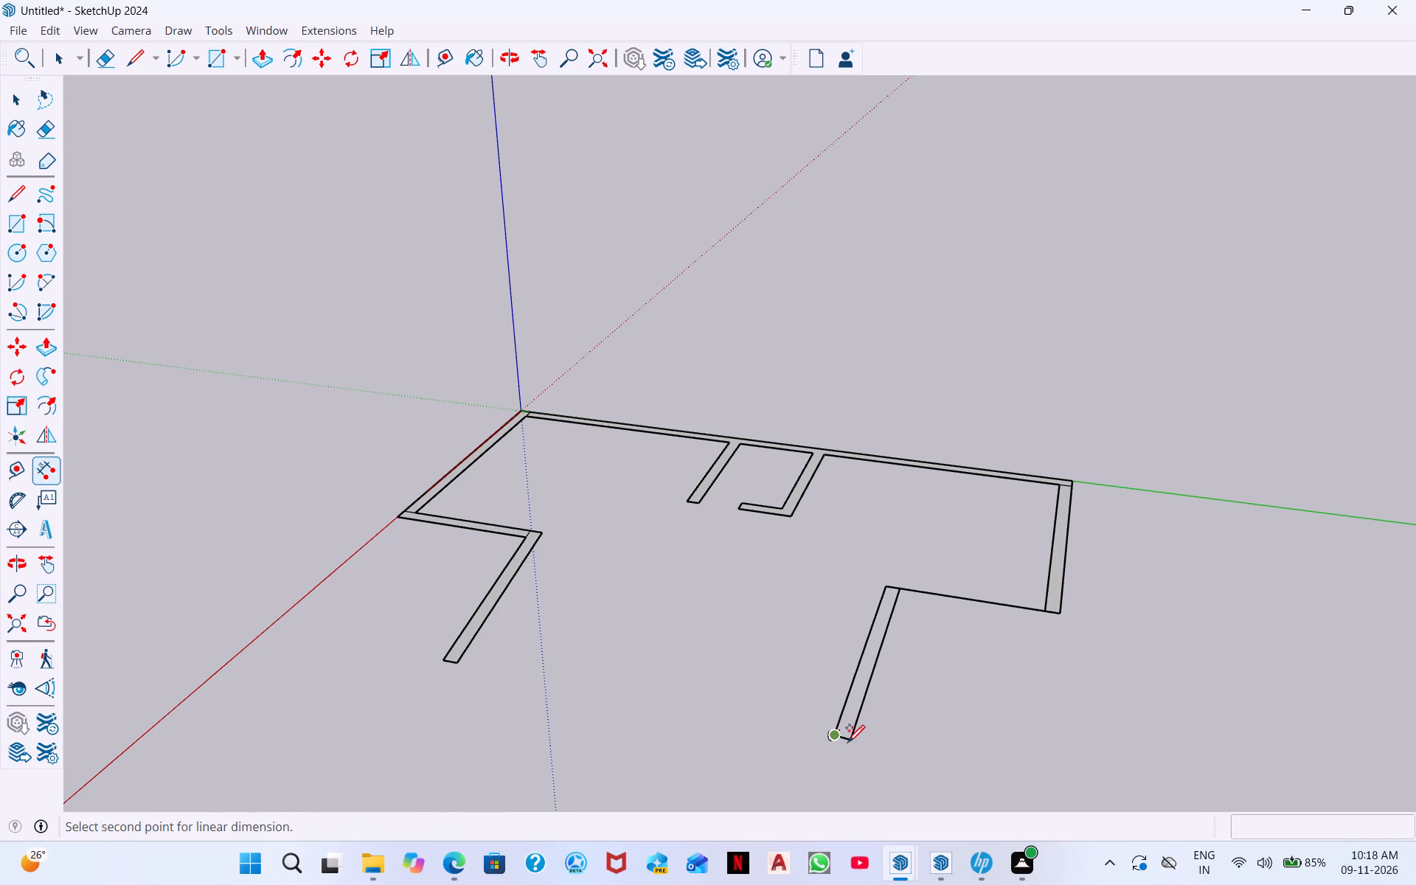
{"action": "left_click", "coordinate": [849, 741]}
{"action": "scroll", "coordinate": [834, 751], "scroll_direction": "up", "scroll_amount": 3}
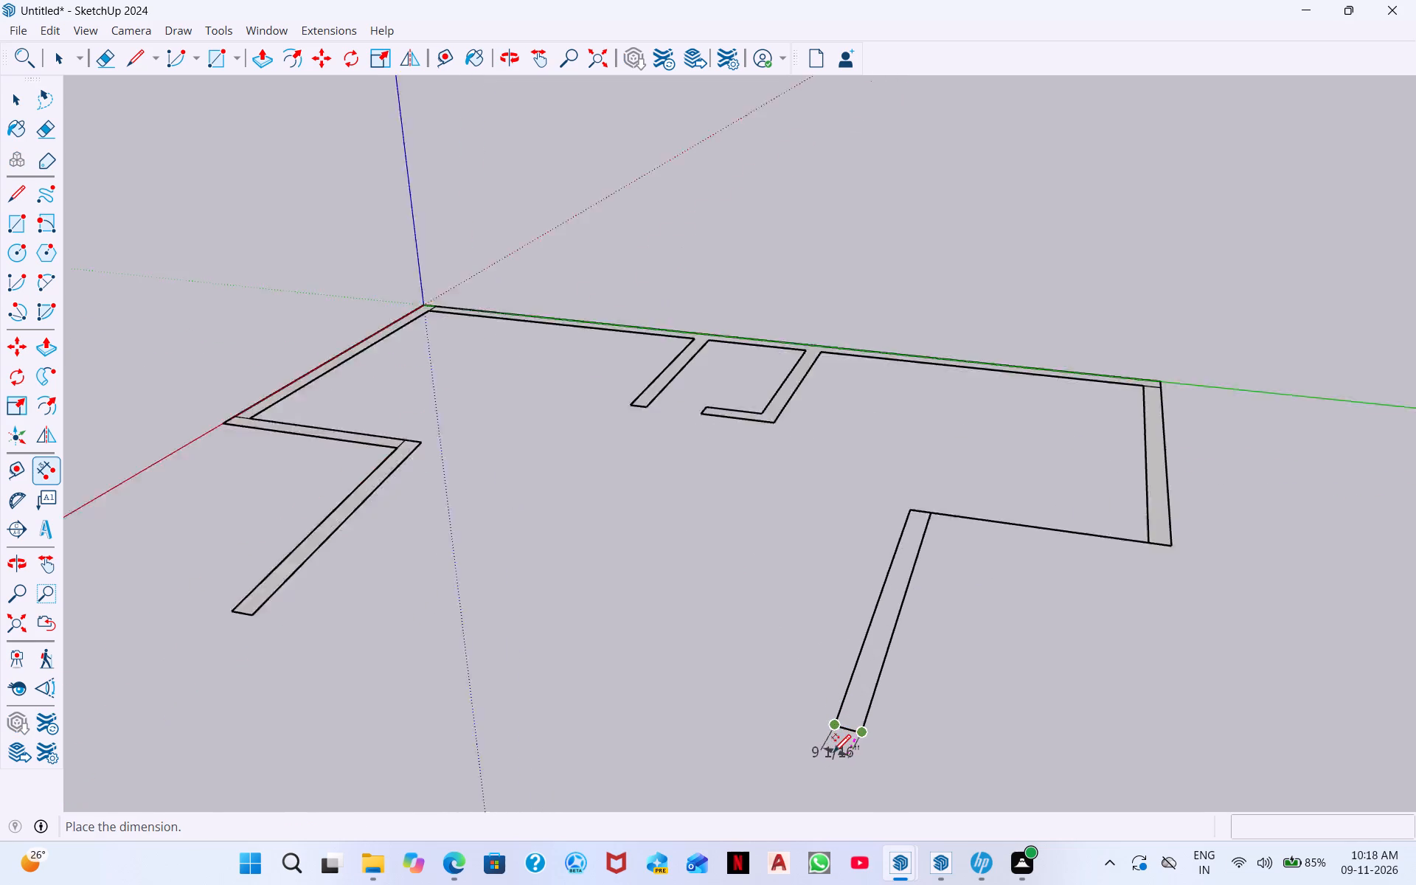
{"action": "scroll", "coordinate": [833, 751], "scroll_direction": "up", "scroll_amount": 16}
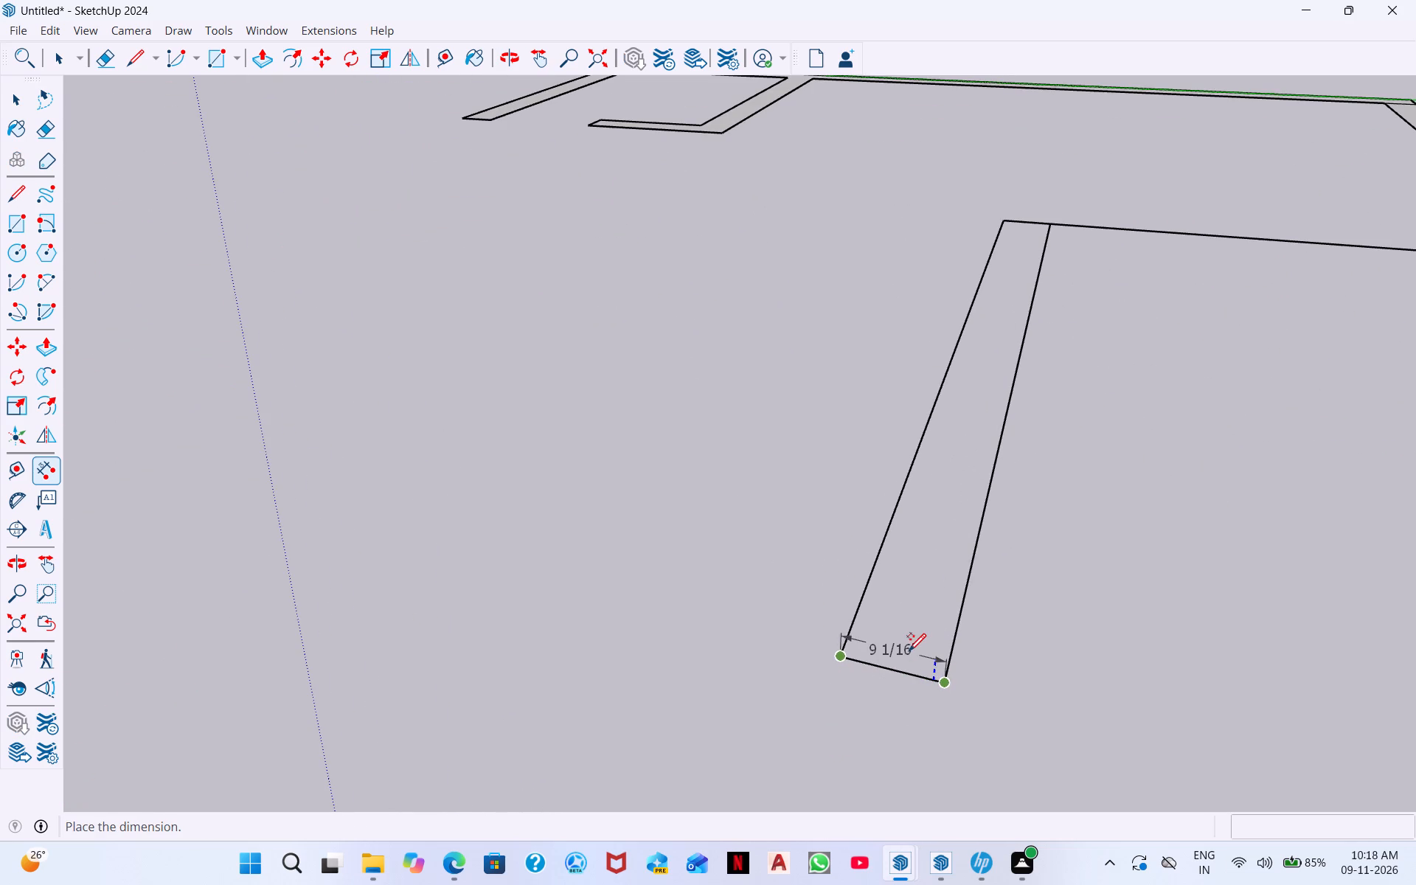
{"action": "key", "text": "ctrl+z"}
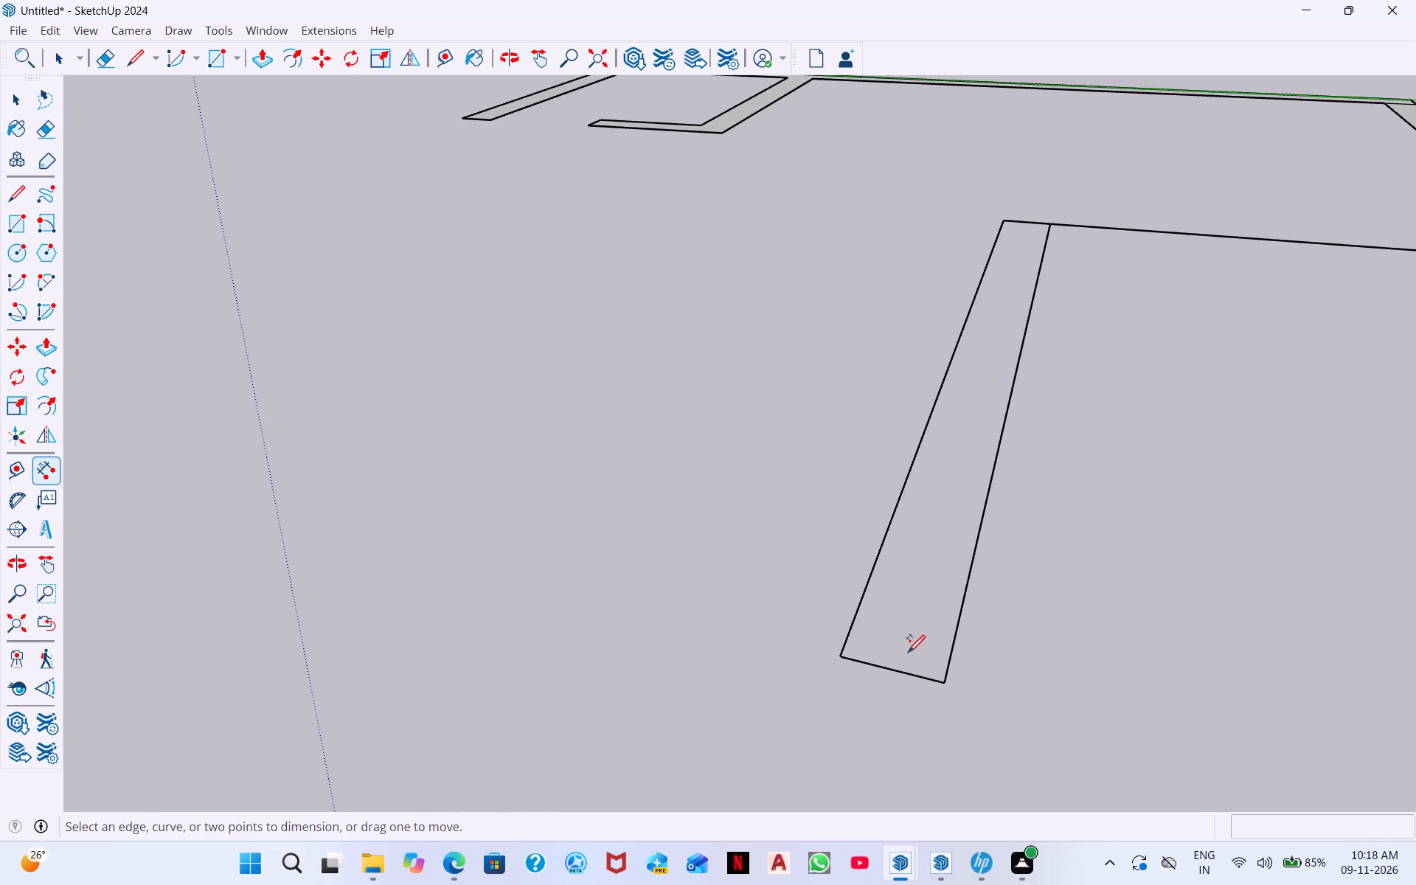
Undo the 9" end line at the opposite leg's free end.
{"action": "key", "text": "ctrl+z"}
Check the first projecting leg's thickness across its free end with a linear dimension, without placing it.
{"action": "scroll", "coordinate": [914, 603], "scroll_direction": "down", "scroll_amount": 12}
{"action": "middle_click_drag", "start_coordinate": [370, 426], "coordinate": [667, 350]}
{"action": "scroll", "coordinate": [123, 452], "scroll_direction": "down", "scroll_amount": 4}
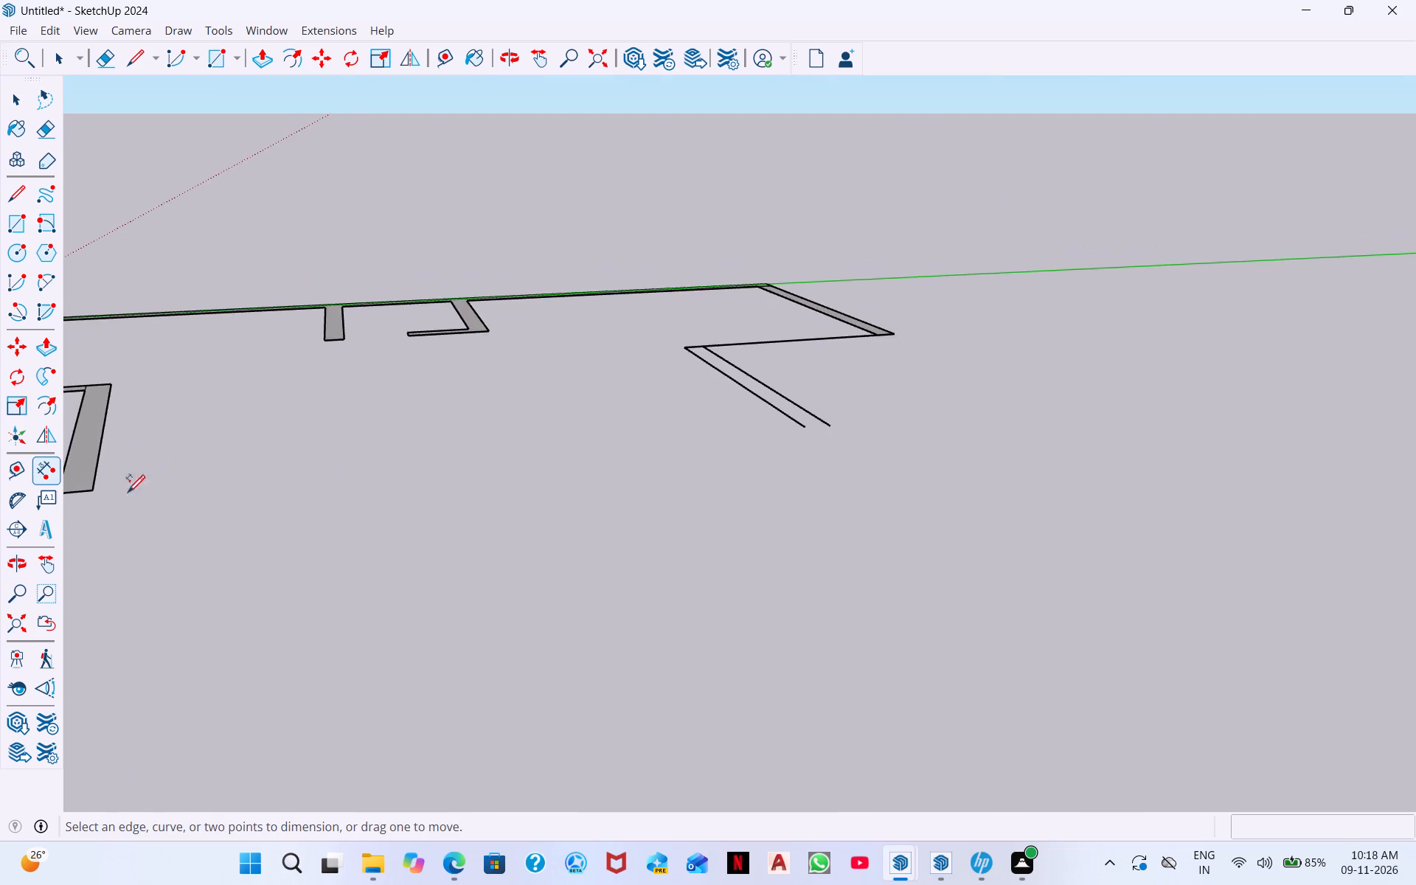
{"action": "scroll", "coordinate": [91, 535], "scroll_direction": "up", "scroll_amount": 5}
{"action": "middle_click_drag", "start_coordinate": [114, 499], "coordinate": [400, 494]}
{"action": "scroll", "coordinate": [114, 499], "scroll_direction": "down", "scroll_amount": 1}
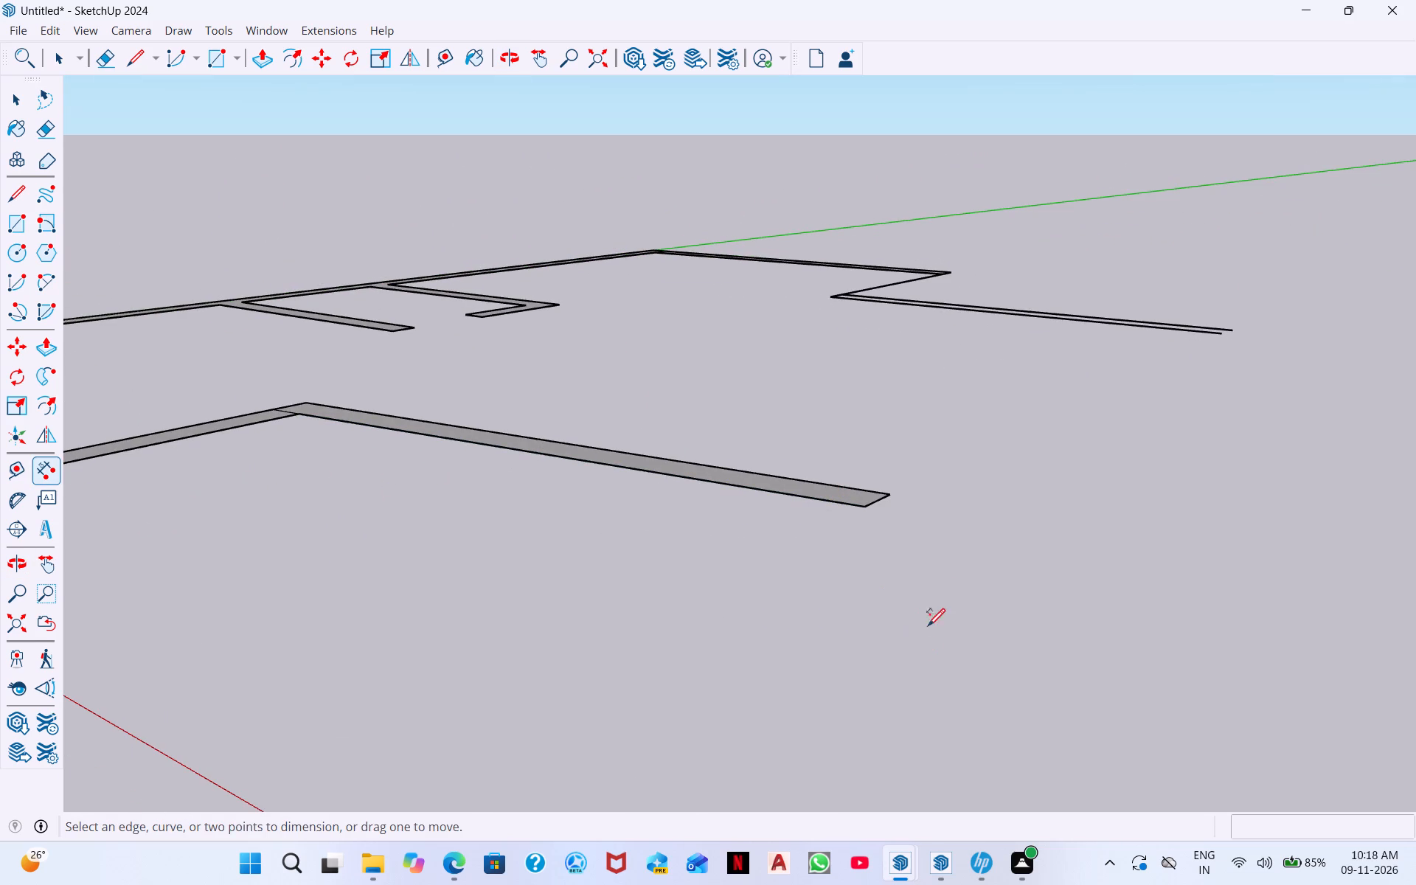
{"action": "left_click", "coordinate": [863, 507]}
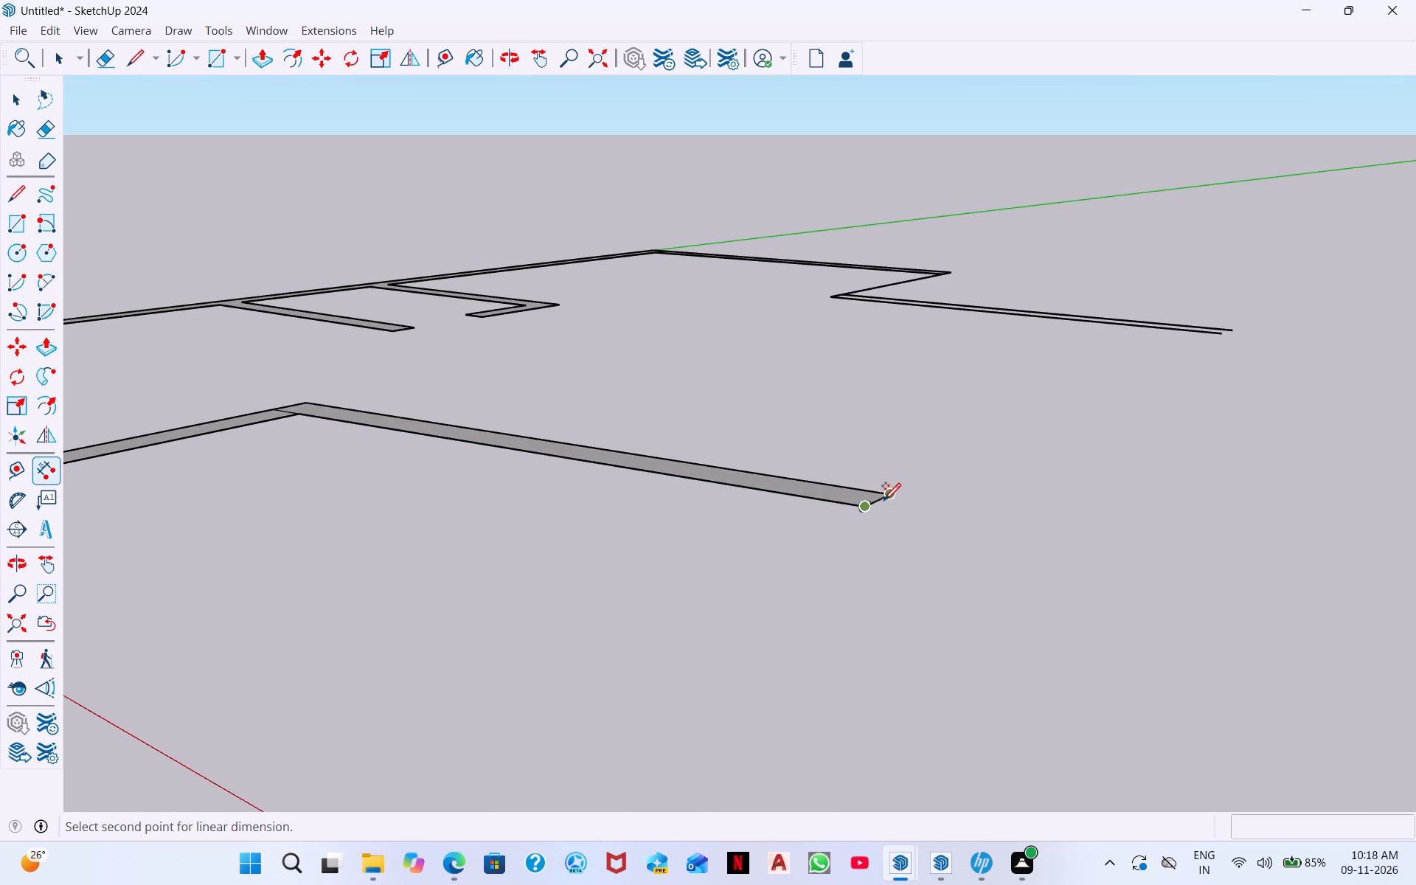
{"action": "left_click", "coordinate": [889, 493]}
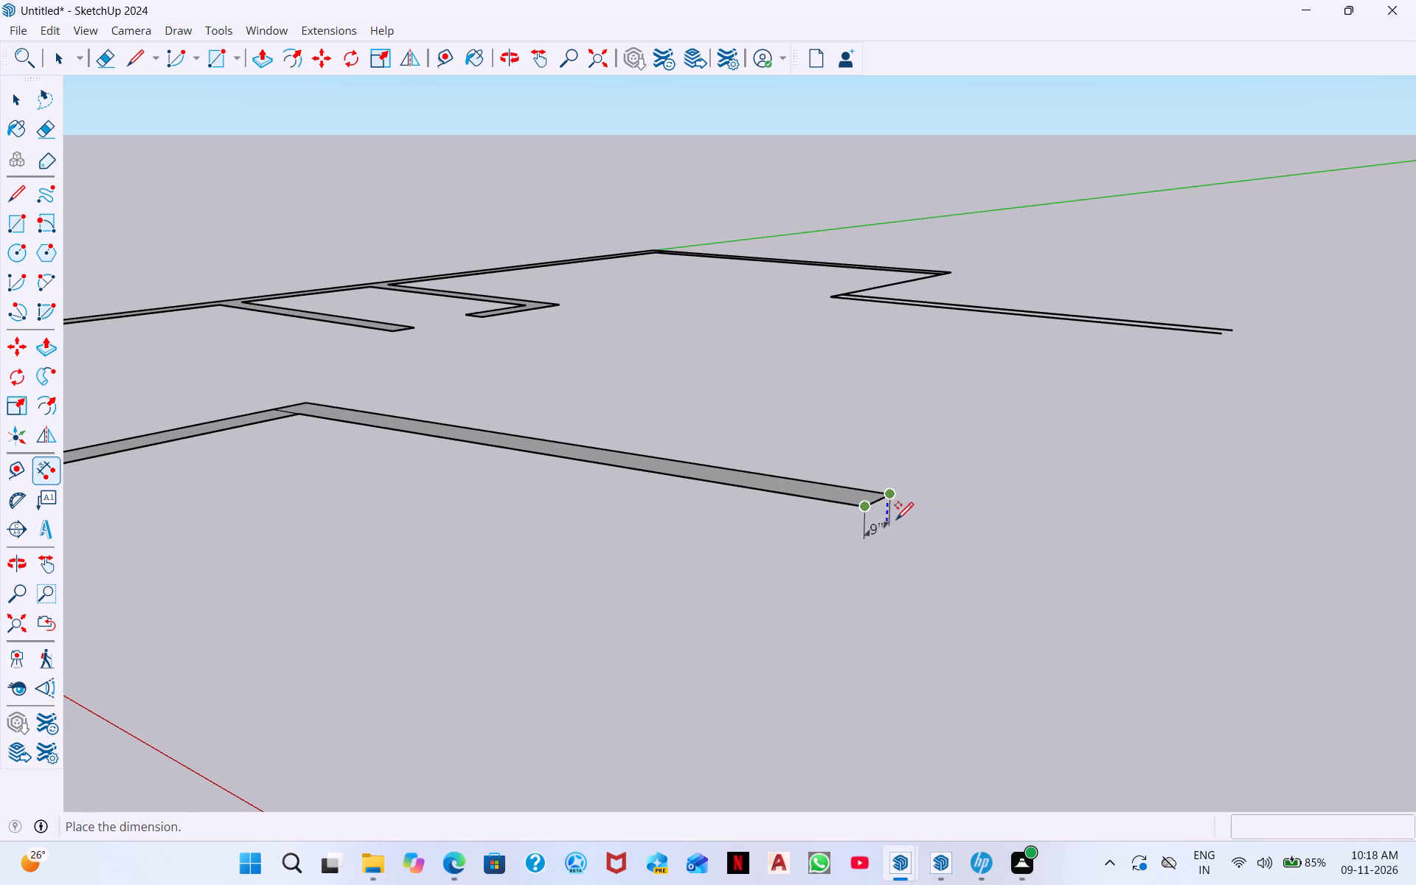
{"action": "key", "text": "space"}
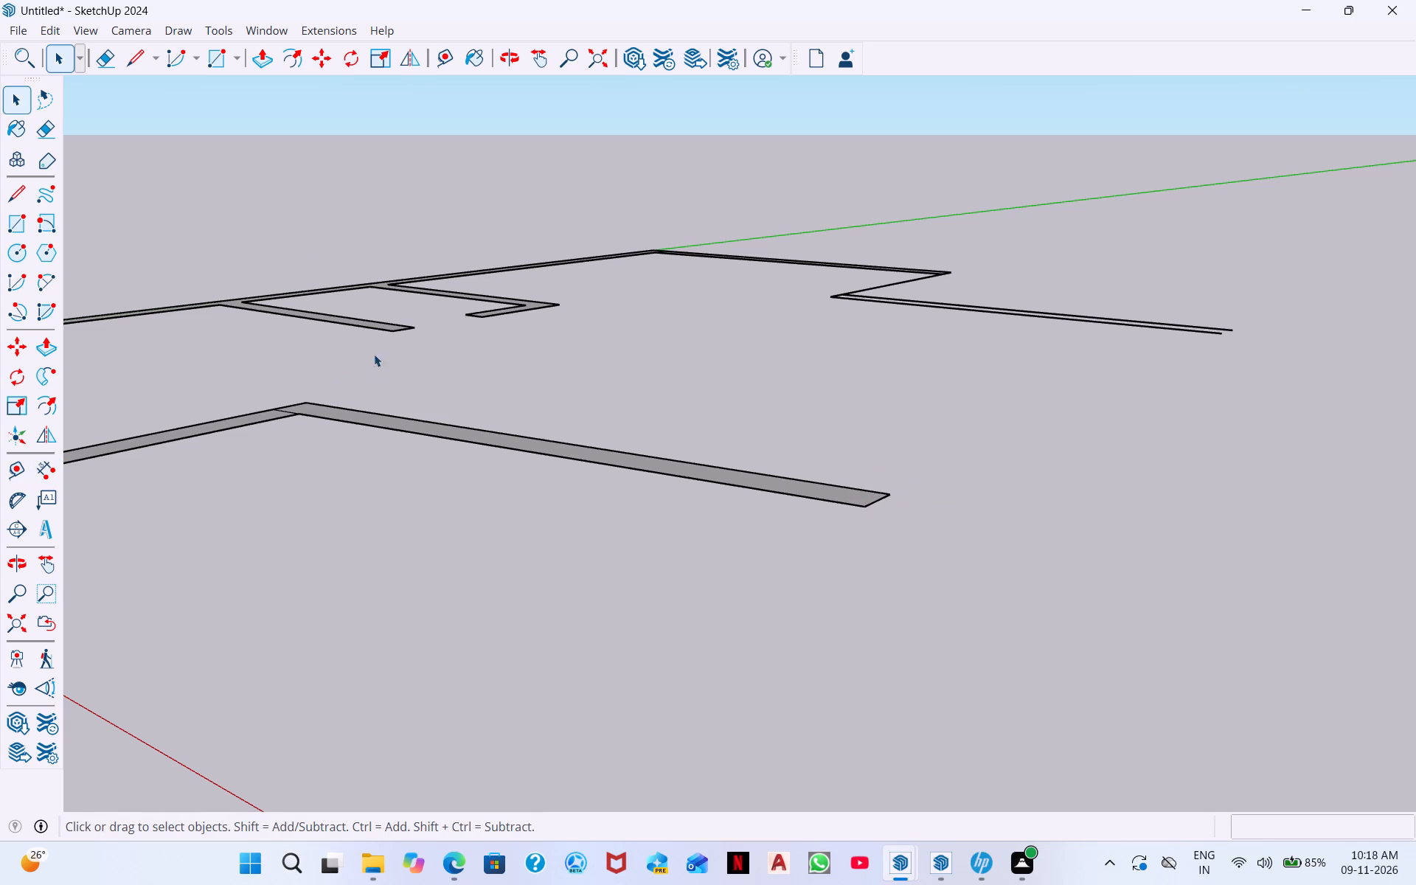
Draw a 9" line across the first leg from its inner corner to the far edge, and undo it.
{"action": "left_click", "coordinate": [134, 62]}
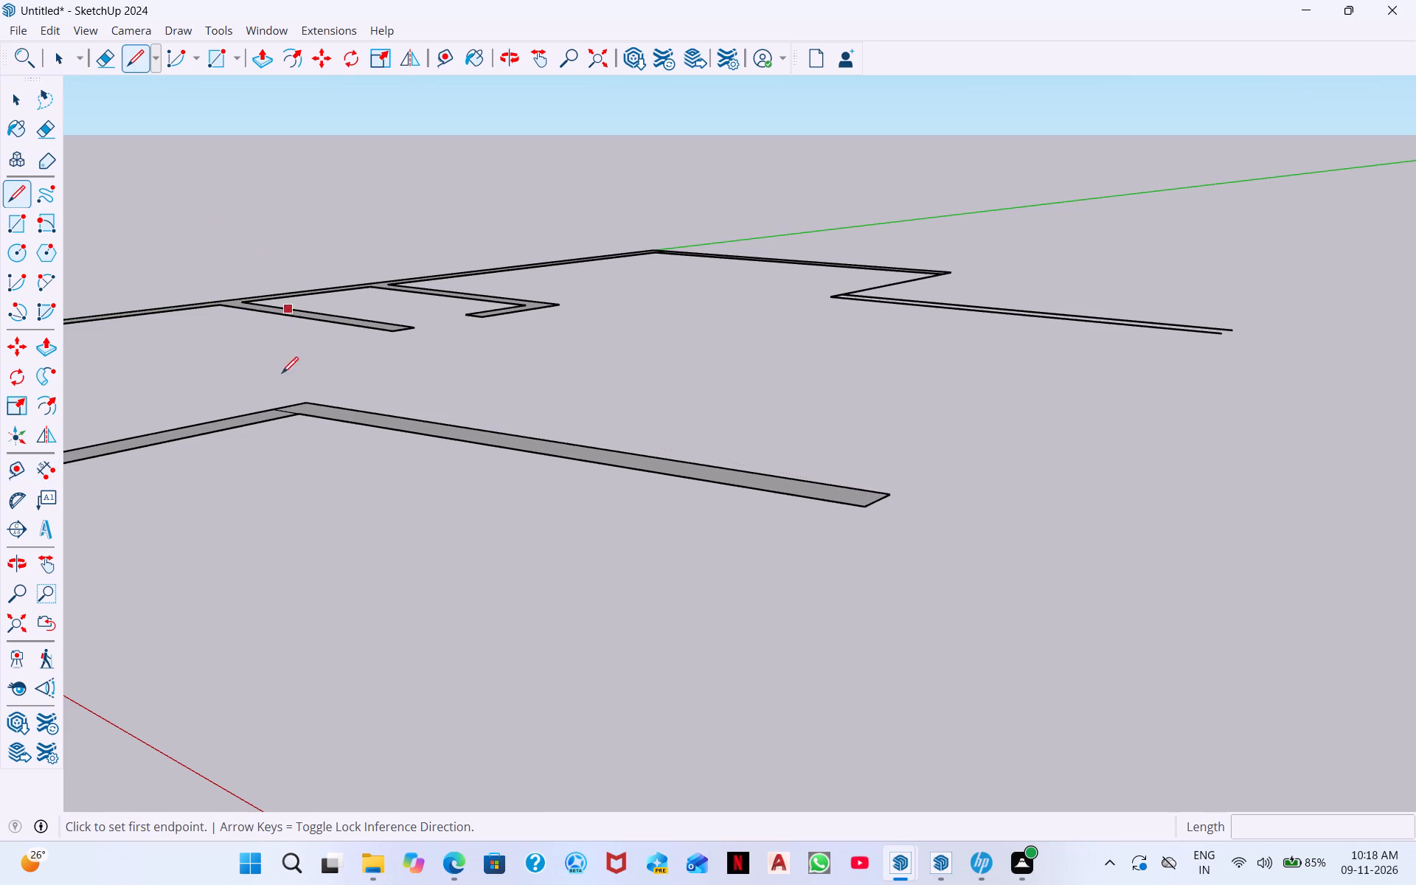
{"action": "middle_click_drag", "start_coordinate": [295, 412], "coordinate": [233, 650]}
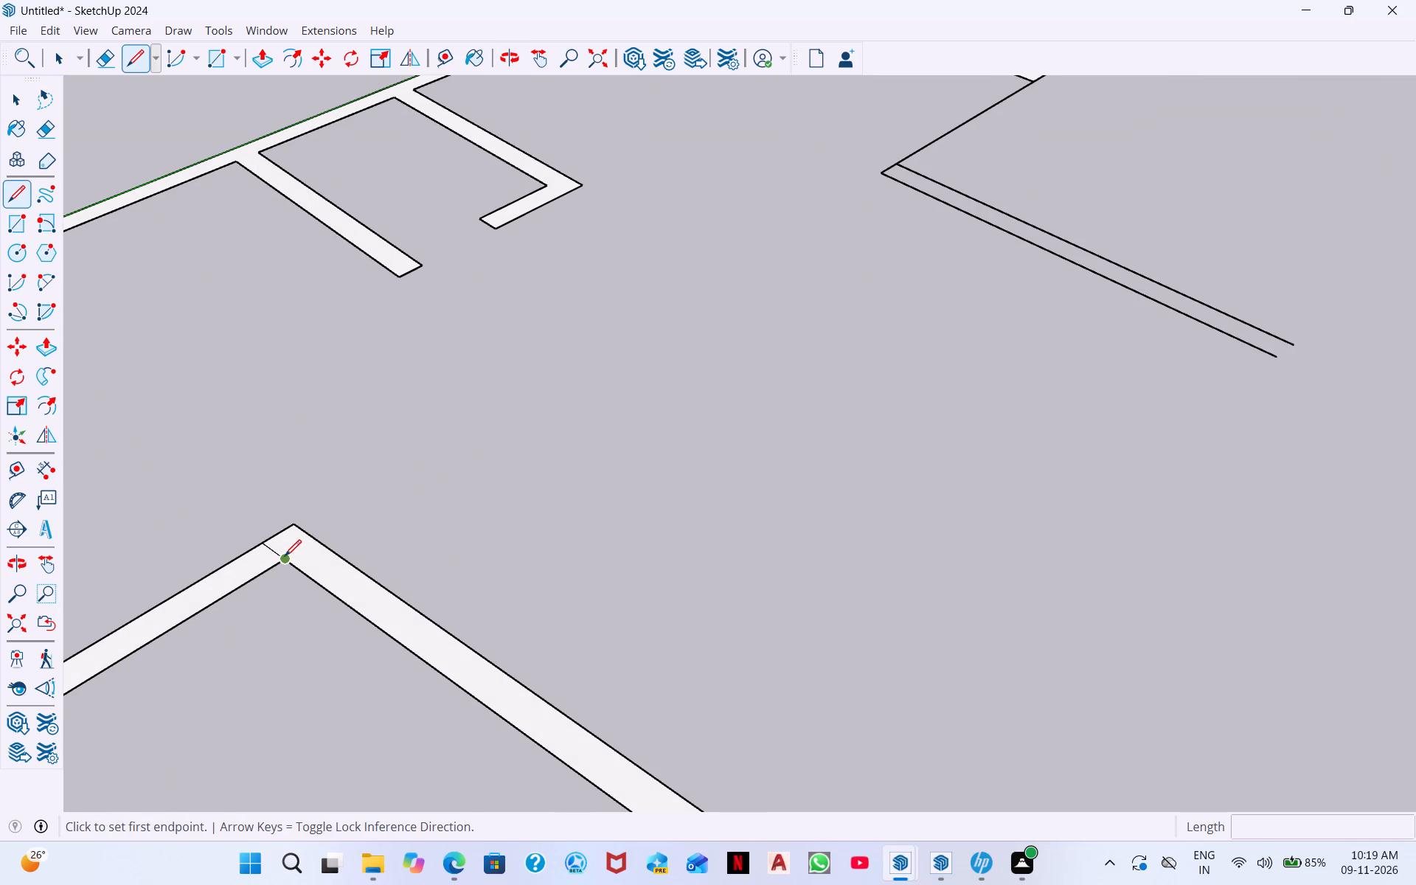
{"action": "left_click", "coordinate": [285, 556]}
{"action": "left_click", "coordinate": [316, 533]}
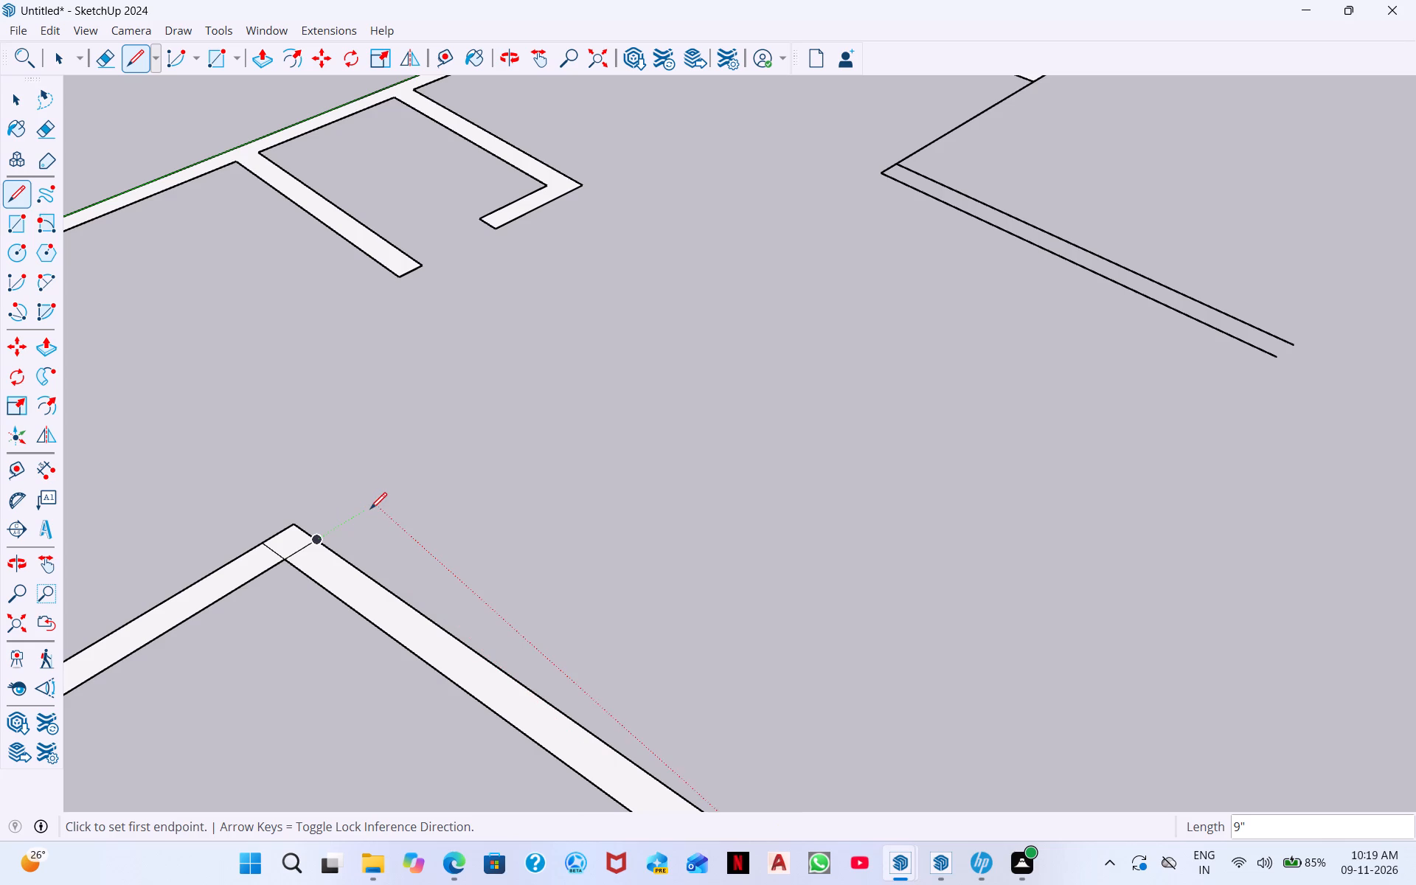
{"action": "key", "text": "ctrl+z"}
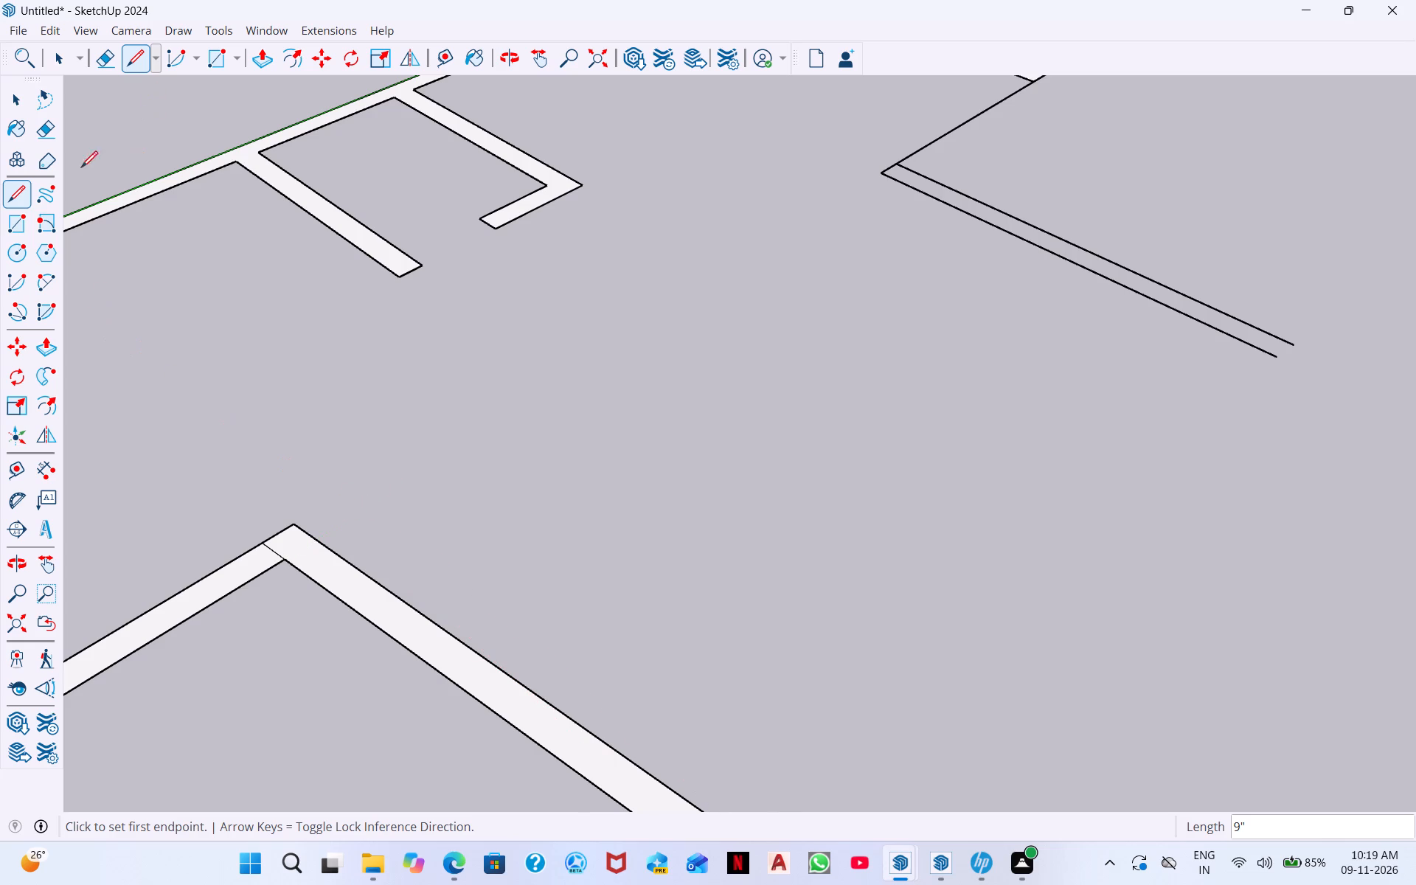
Check the first leg's thickness at its corner end with a linear dimension, without placing it.
{"action": "left_click", "coordinate": [52, 473]}
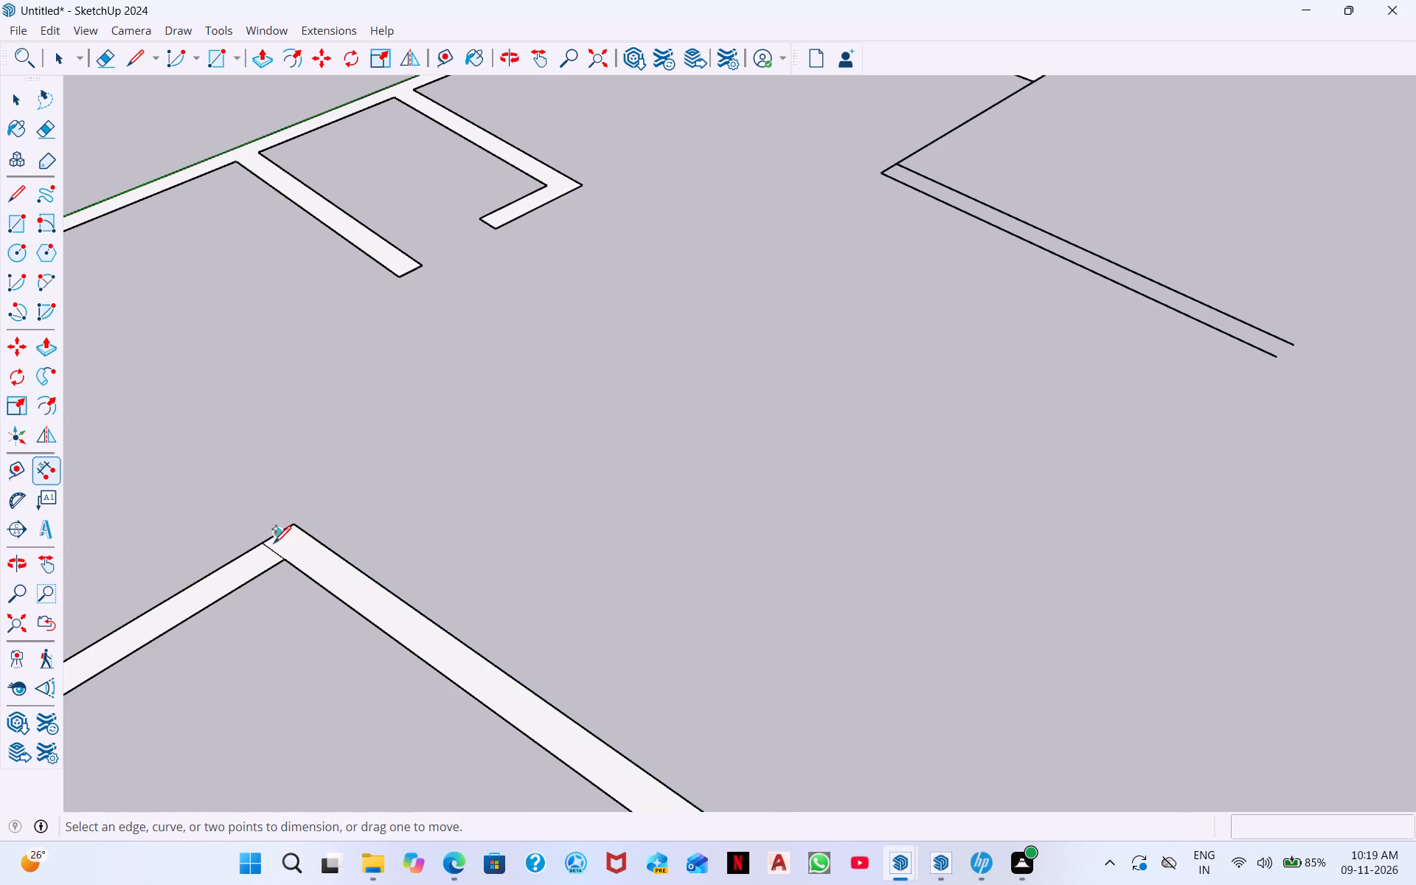
{"action": "left_click", "coordinate": [282, 558]}
{"action": "left_click", "coordinate": [315, 537]}
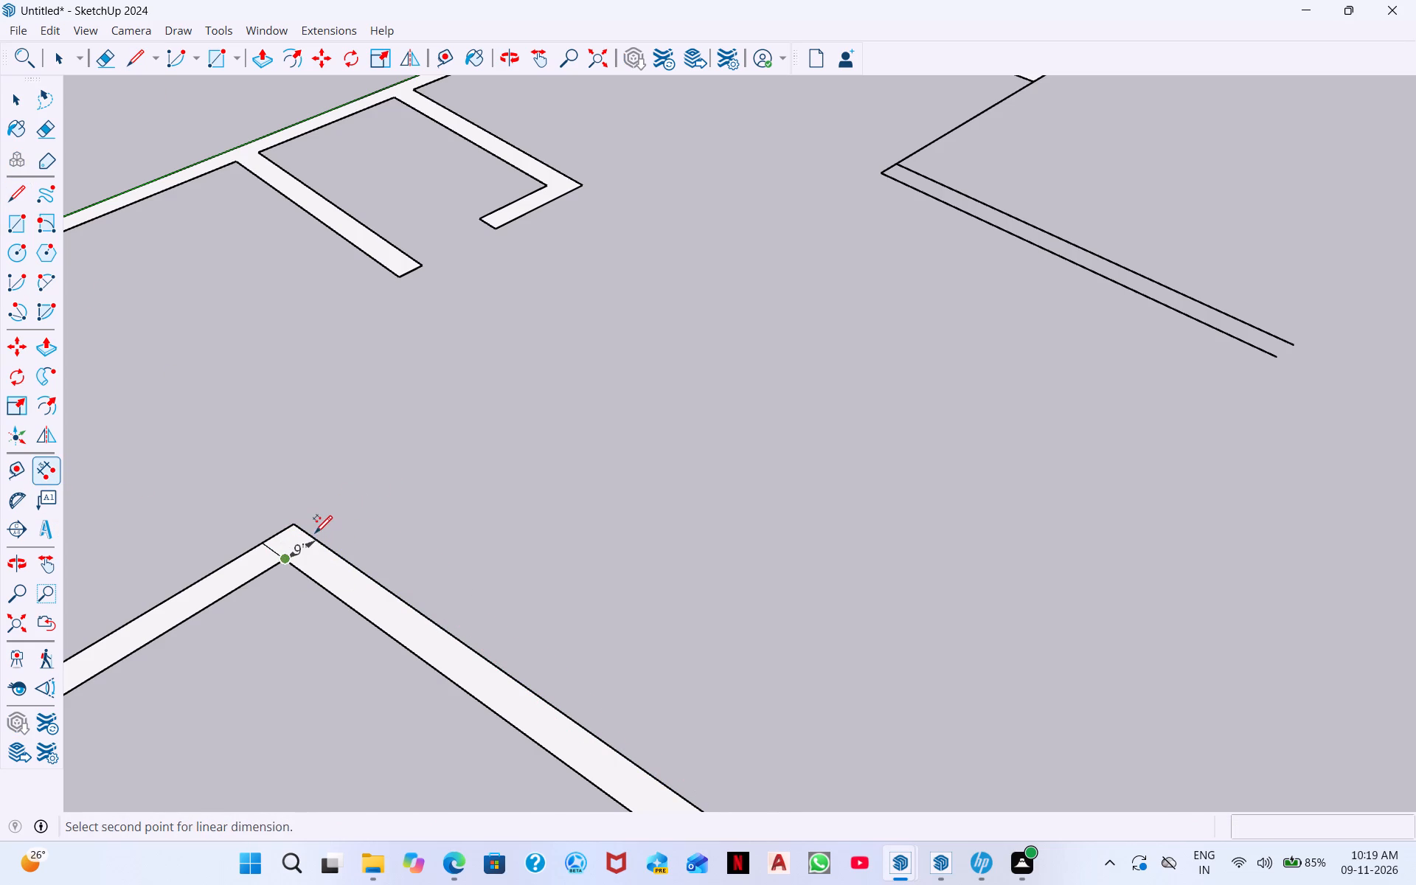
{"action": "key", "text": "Escape"}
Examine the whole wall layout and compare the two projecting legs from several viewing angles.
{"action": "scroll", "coordinate": [834, 455], "scroll_direction": "down", "scroll_amount": 7}
{"action": "middle_click_drag", "start_coordinate": [1147, 412], "coordinate": [940, 606]}
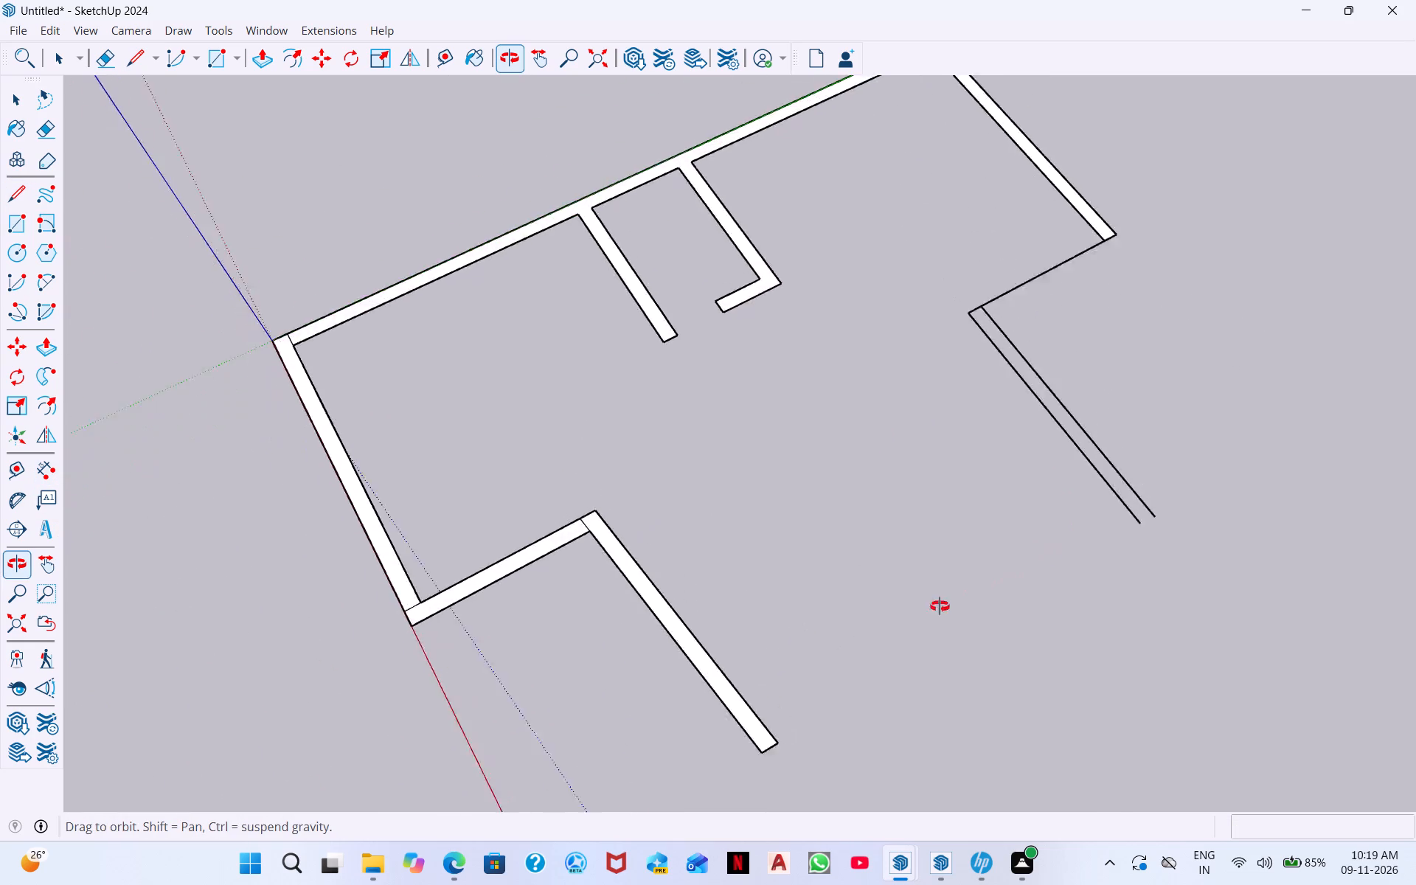
{"action": "middle_click_drag", "start_coordinate": [940, 606], "coordinate": [750, 697]}
{"action": "middle_click_drag", "start_coordinate": [945, 628], "coordinate": [866, 617]}
{"action": "middle_click_drag", "start_coordinate": [973, 640], "coordinate": [968, 572]}
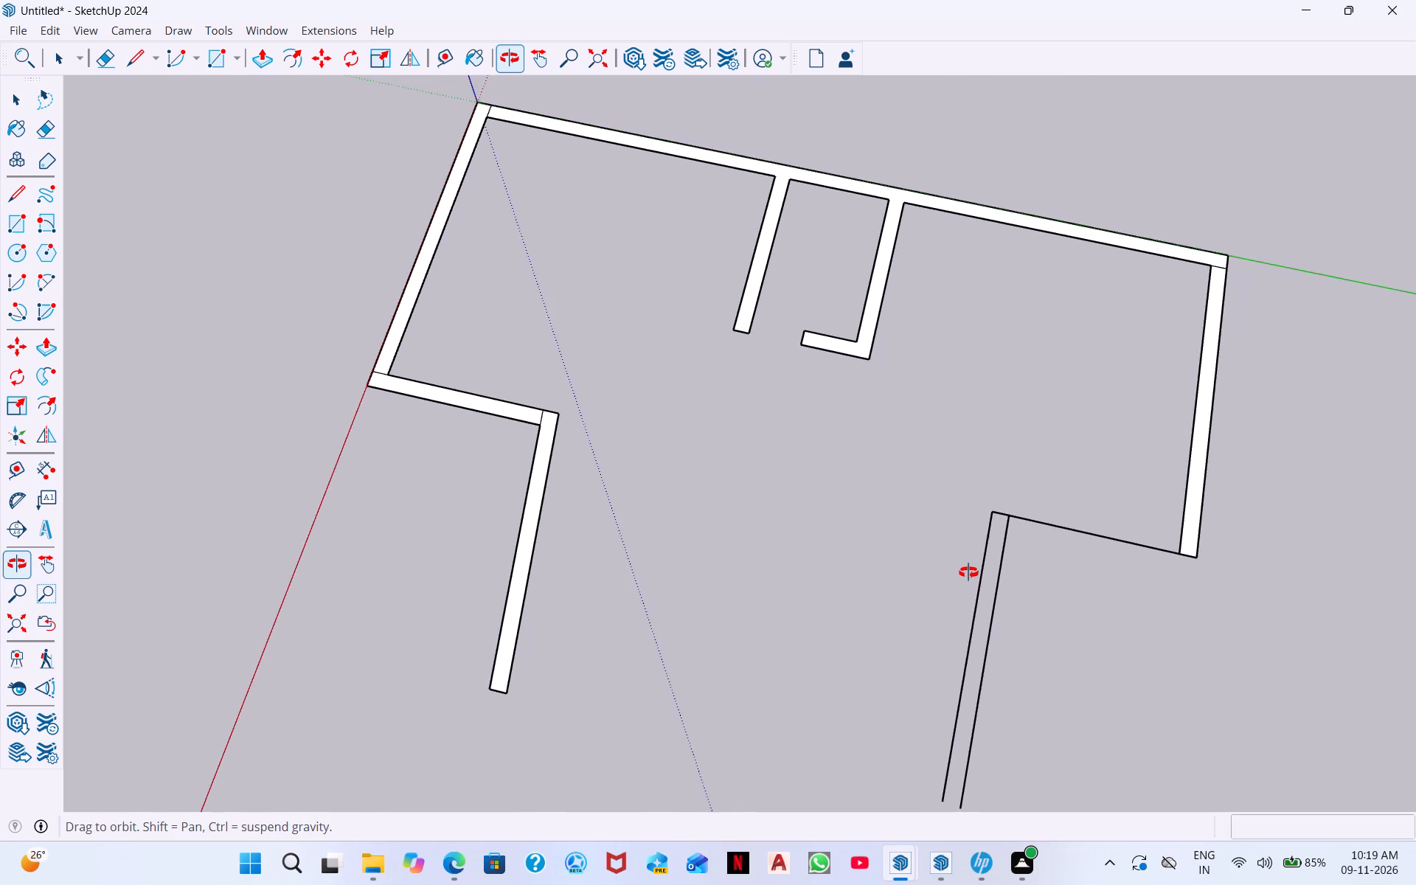
{"action": "middle_click_drag", "start_coordinate": [968, 572], "coordinate": [979, 535]}
{"action": "middle_click_drag", "start_coordinate": [974, 598], "coordinate": [965, 452]}
{"action": "middle_click_drag", "start_coordinate": [843, 758], "coordinate": [886, 567]}
{"action": "middle_click_drag", "start_coordinate": [799, 616], "coordinate": [819, 541]}
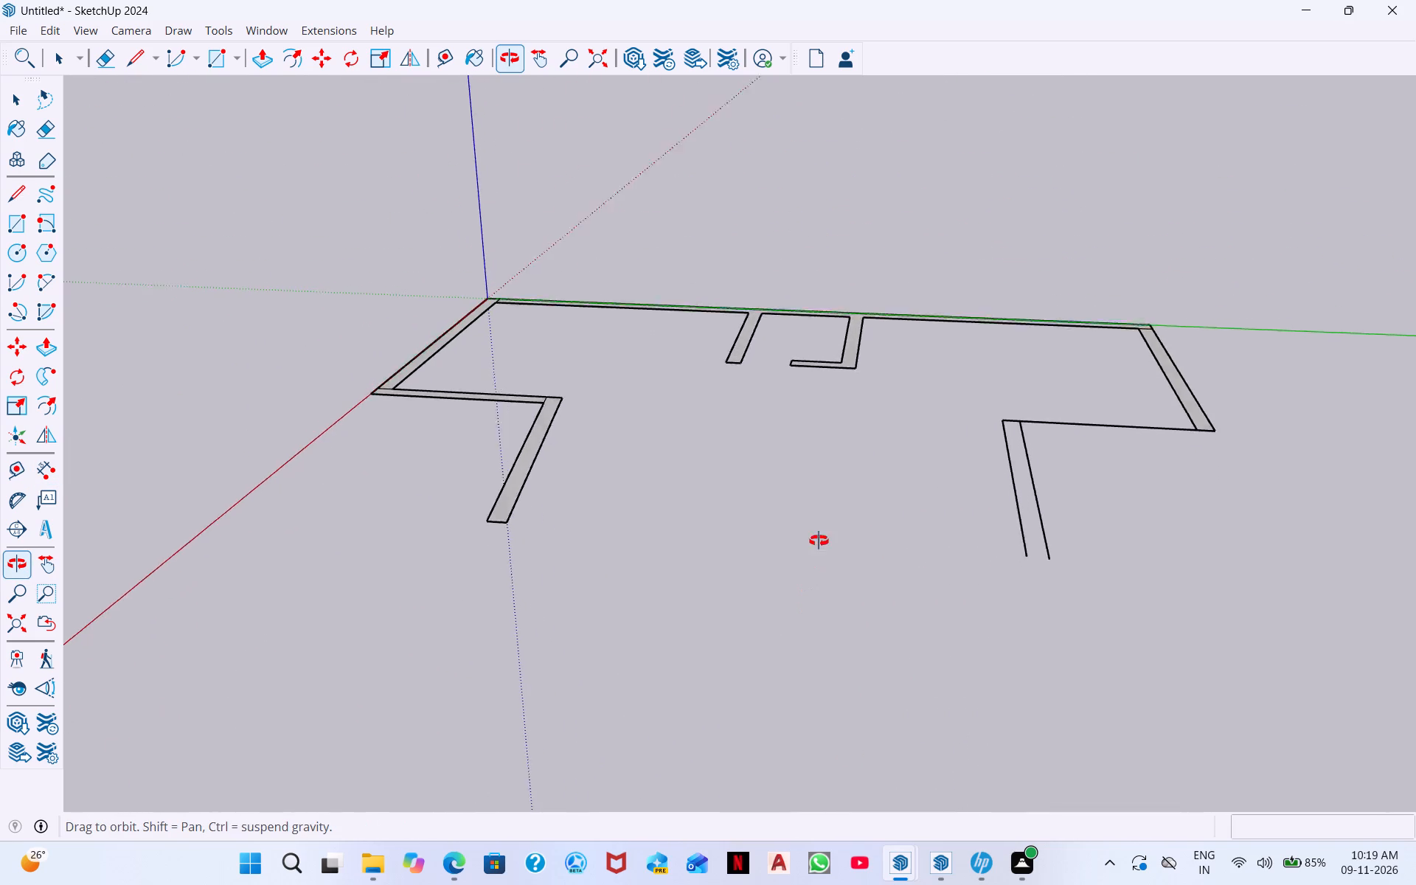
{"action": "middle_click_drag", "start_coordinate": [819, 541], "coordinate": [456, 483]}
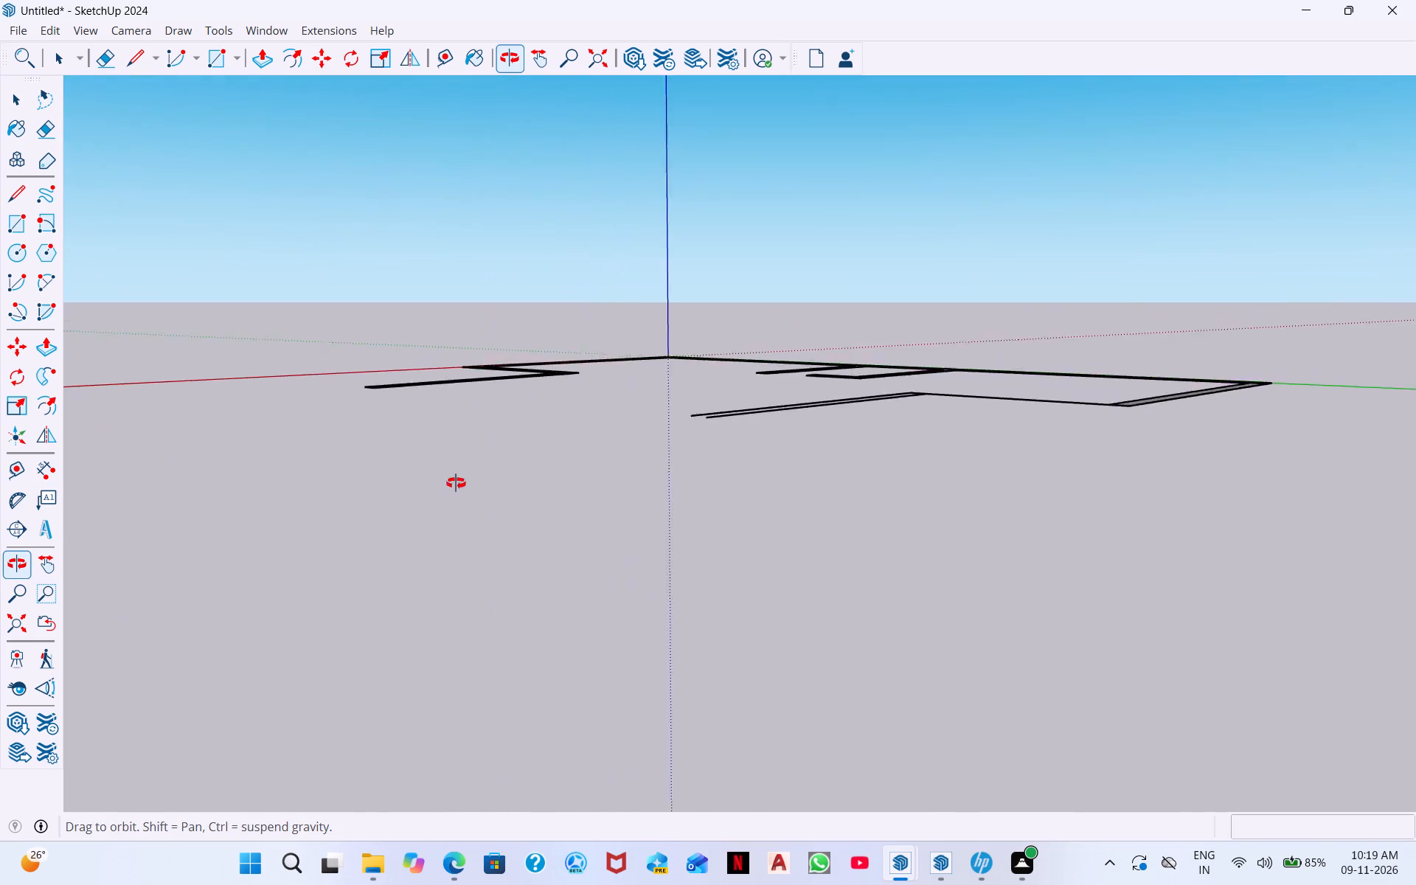
{"action": "middle_click_drag", "start_coordinate": [456, 483], "coordinate": [111, 614]}
{"action": "middle_click_drag", "start_coordinate": [462, 548], "coordinate": [434, 659]}
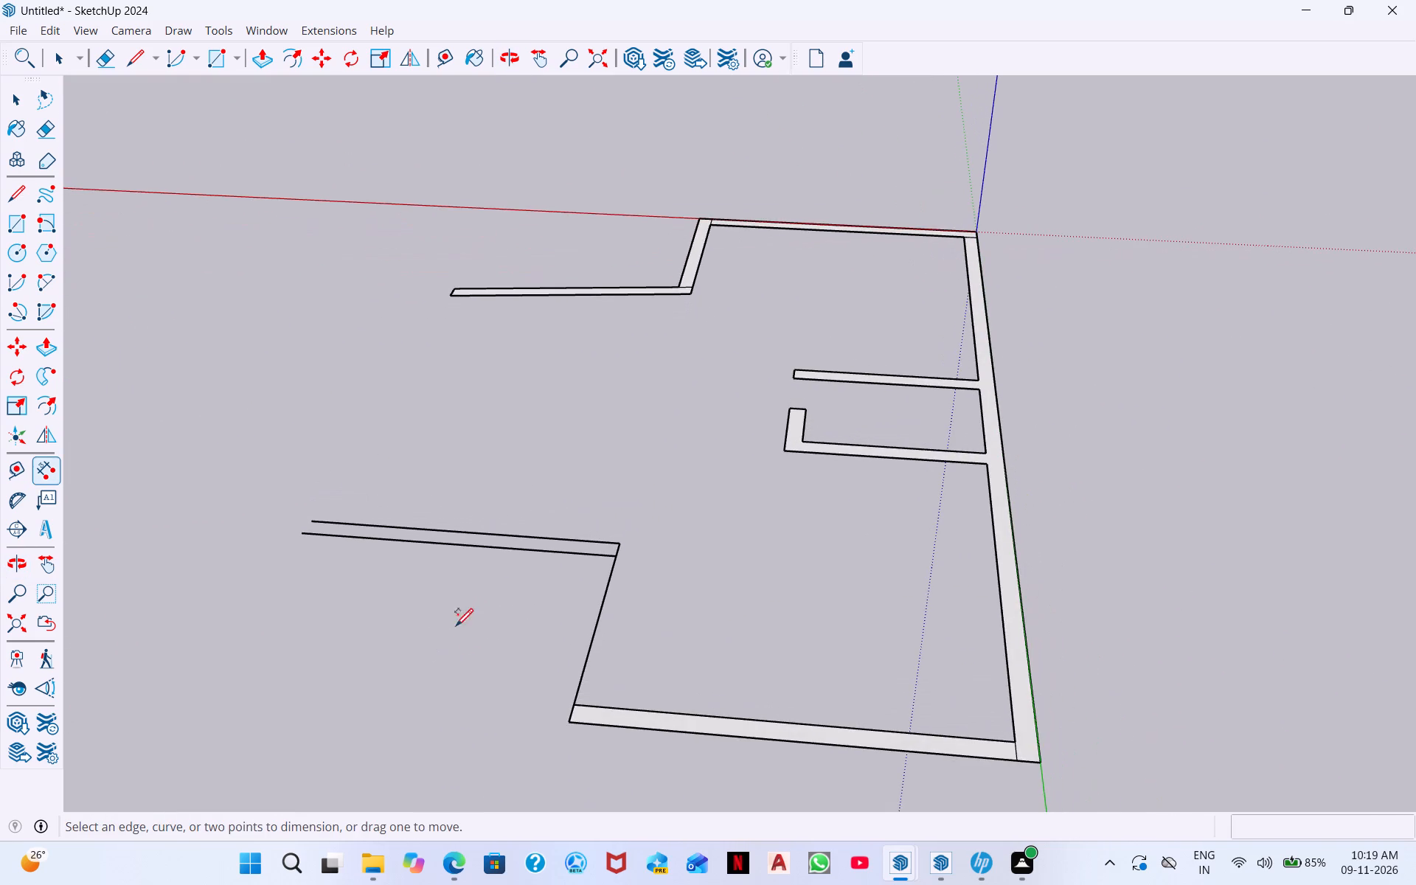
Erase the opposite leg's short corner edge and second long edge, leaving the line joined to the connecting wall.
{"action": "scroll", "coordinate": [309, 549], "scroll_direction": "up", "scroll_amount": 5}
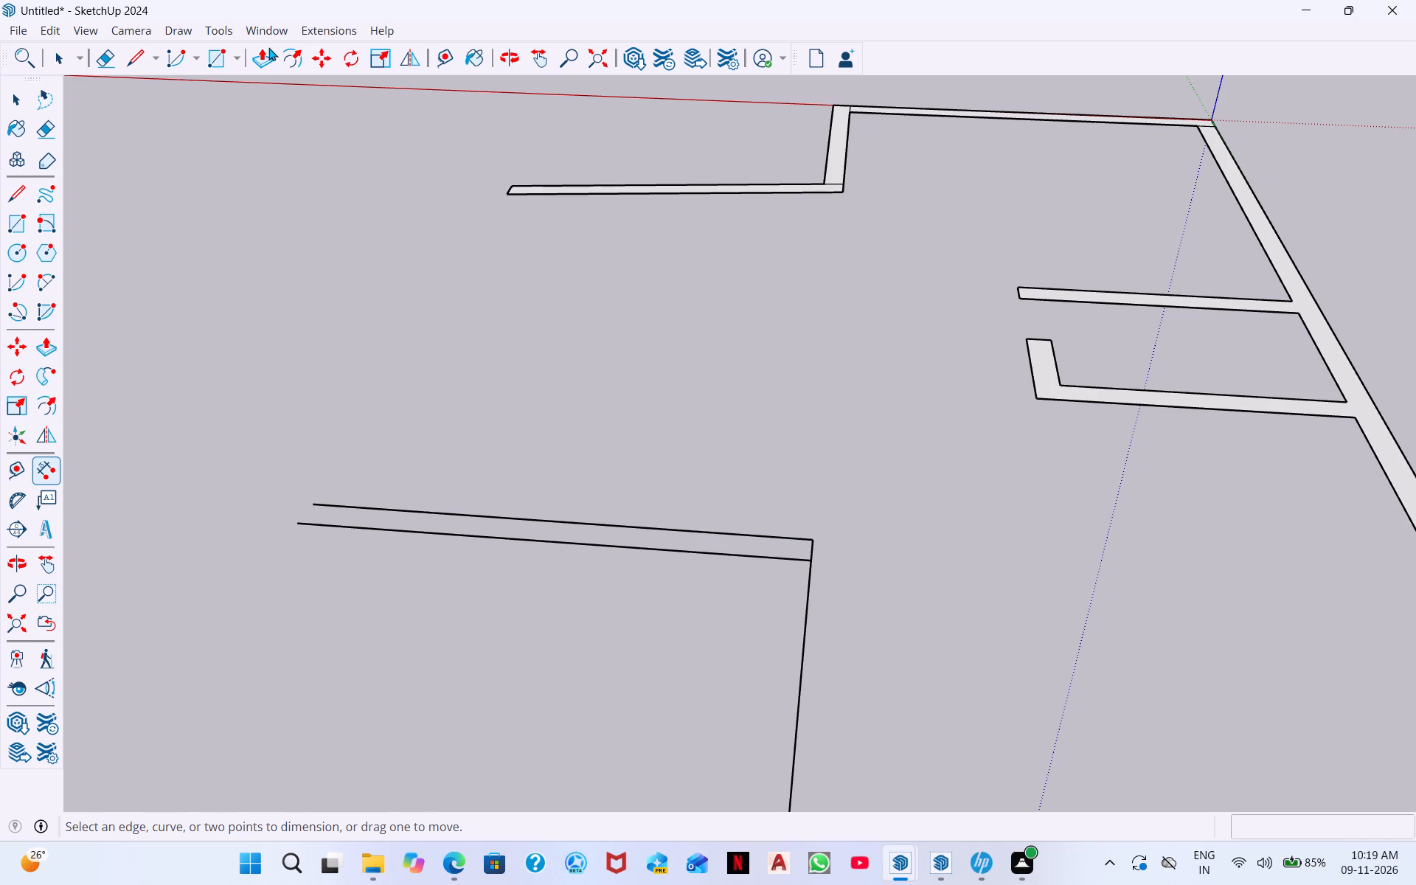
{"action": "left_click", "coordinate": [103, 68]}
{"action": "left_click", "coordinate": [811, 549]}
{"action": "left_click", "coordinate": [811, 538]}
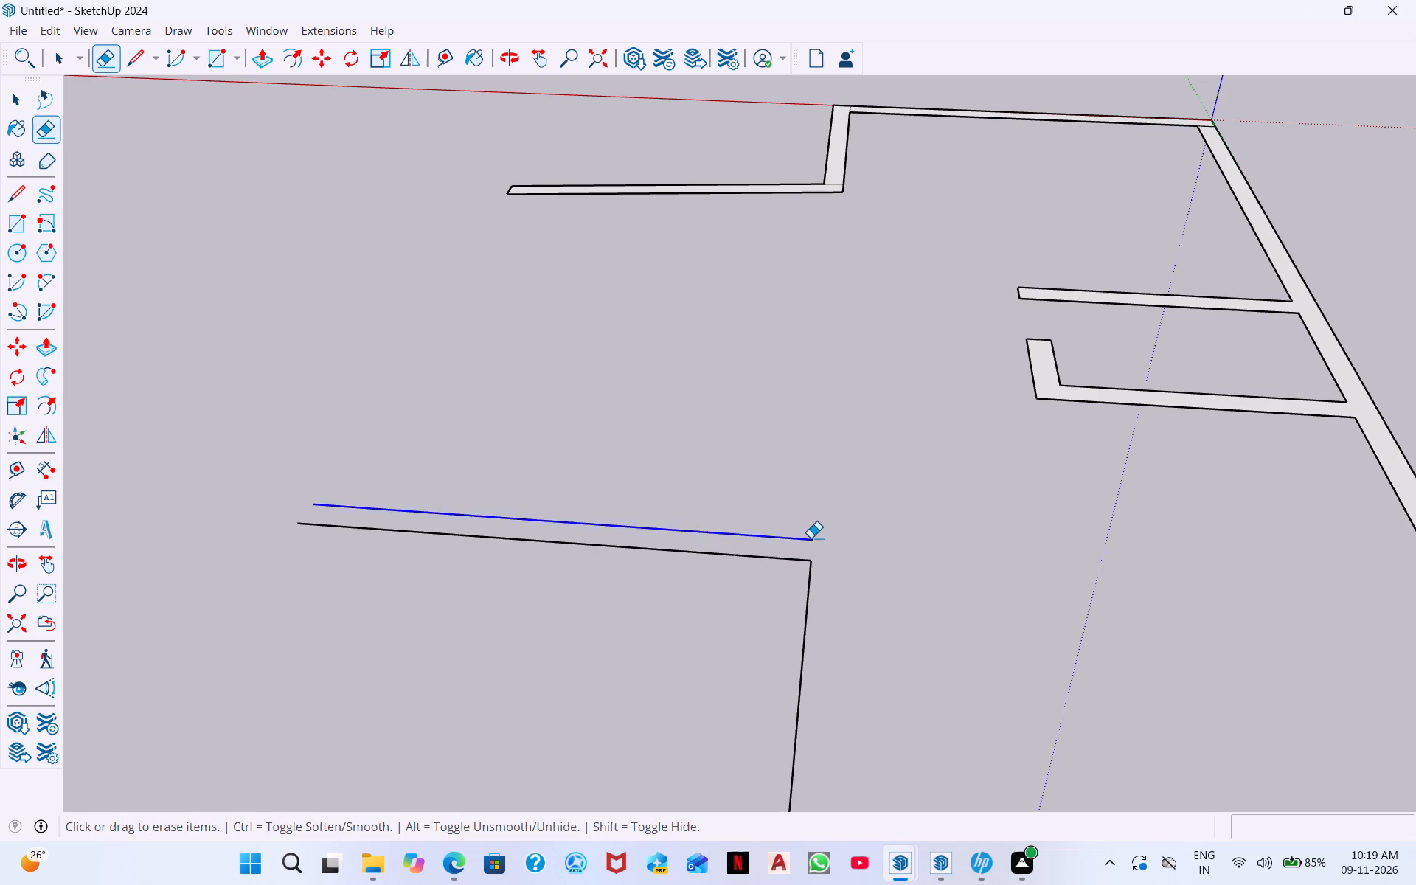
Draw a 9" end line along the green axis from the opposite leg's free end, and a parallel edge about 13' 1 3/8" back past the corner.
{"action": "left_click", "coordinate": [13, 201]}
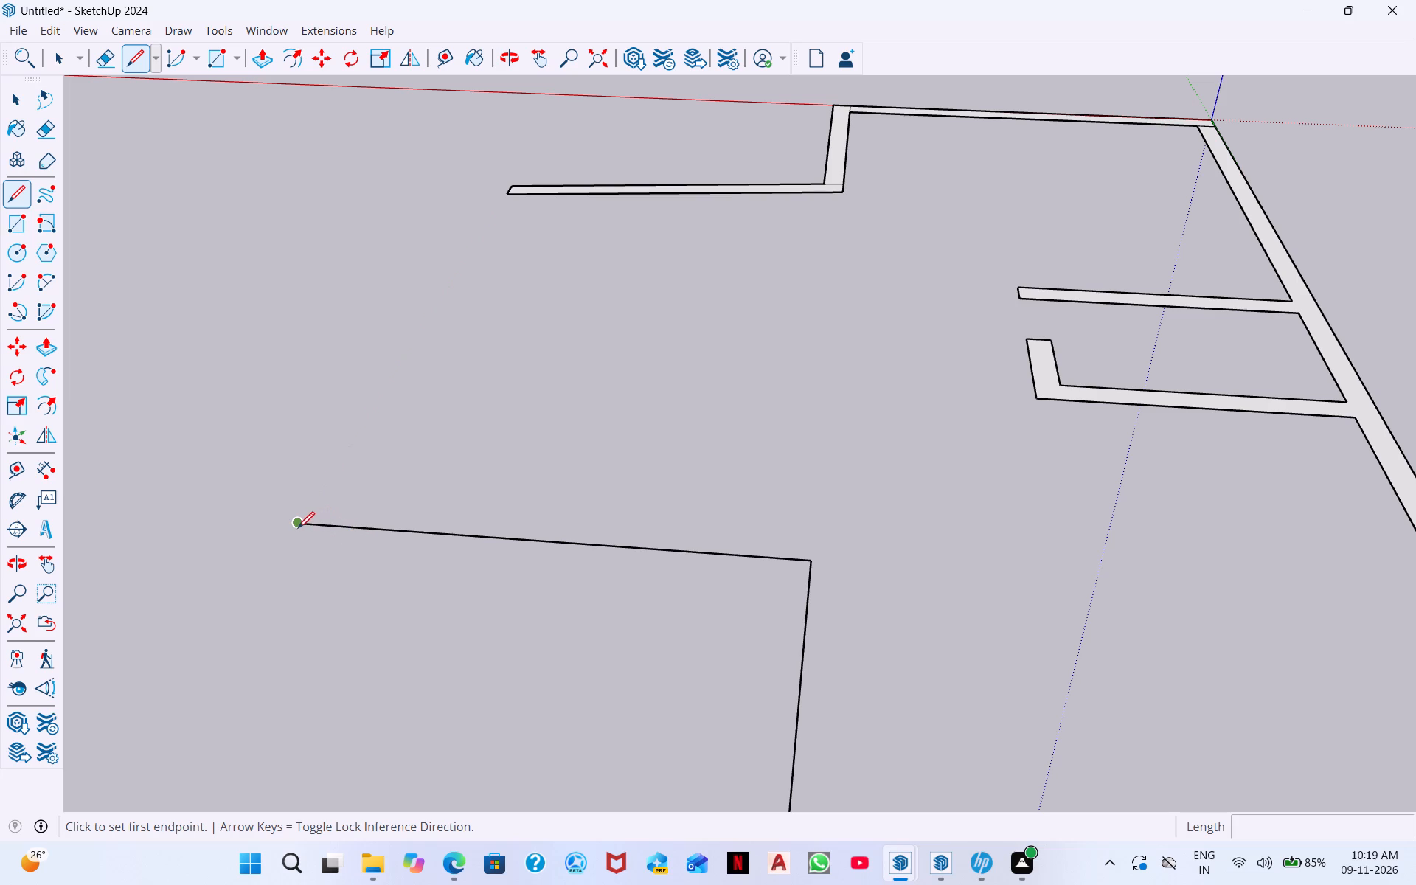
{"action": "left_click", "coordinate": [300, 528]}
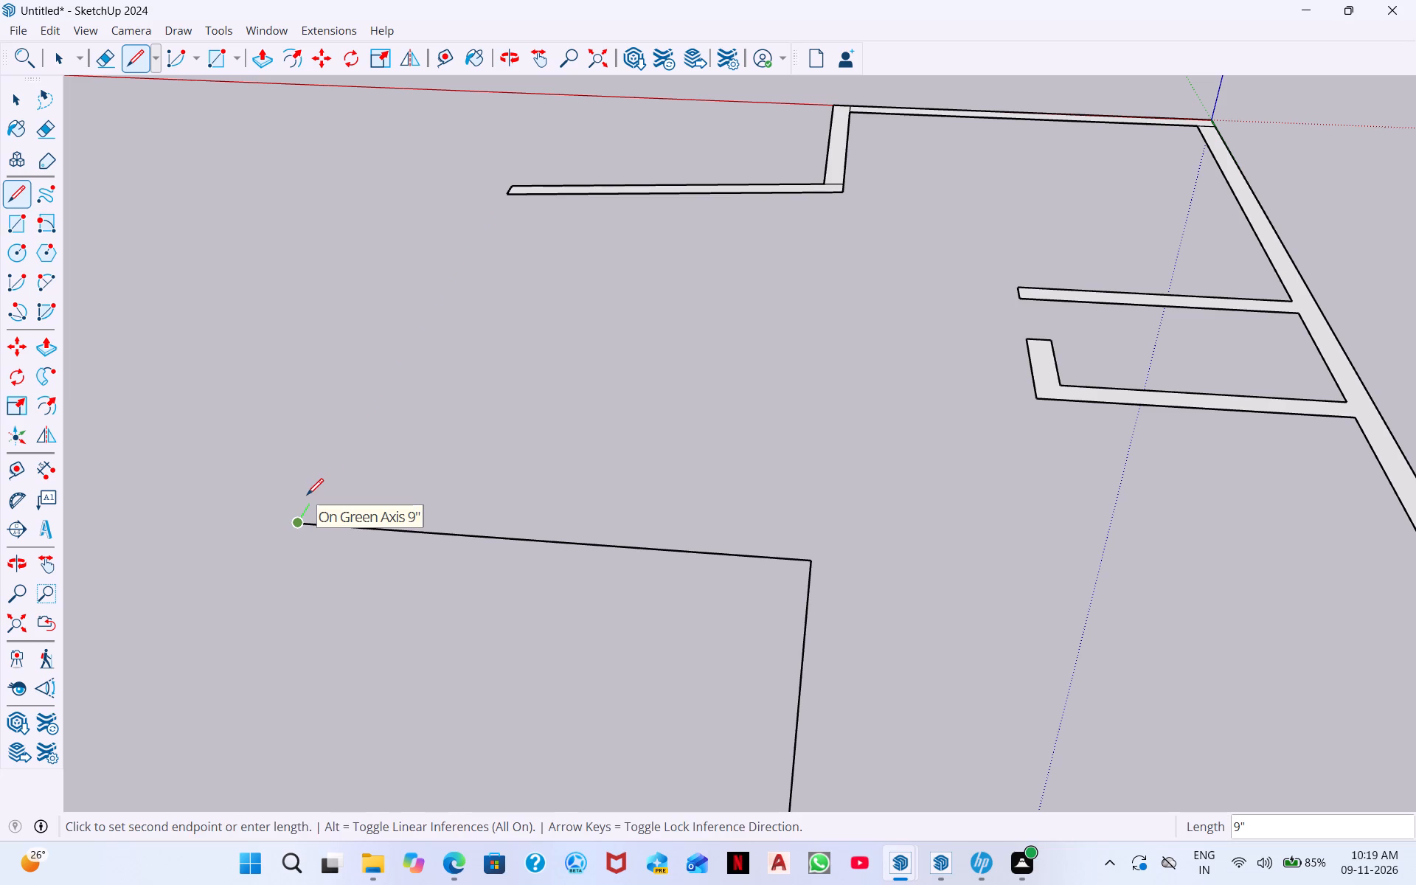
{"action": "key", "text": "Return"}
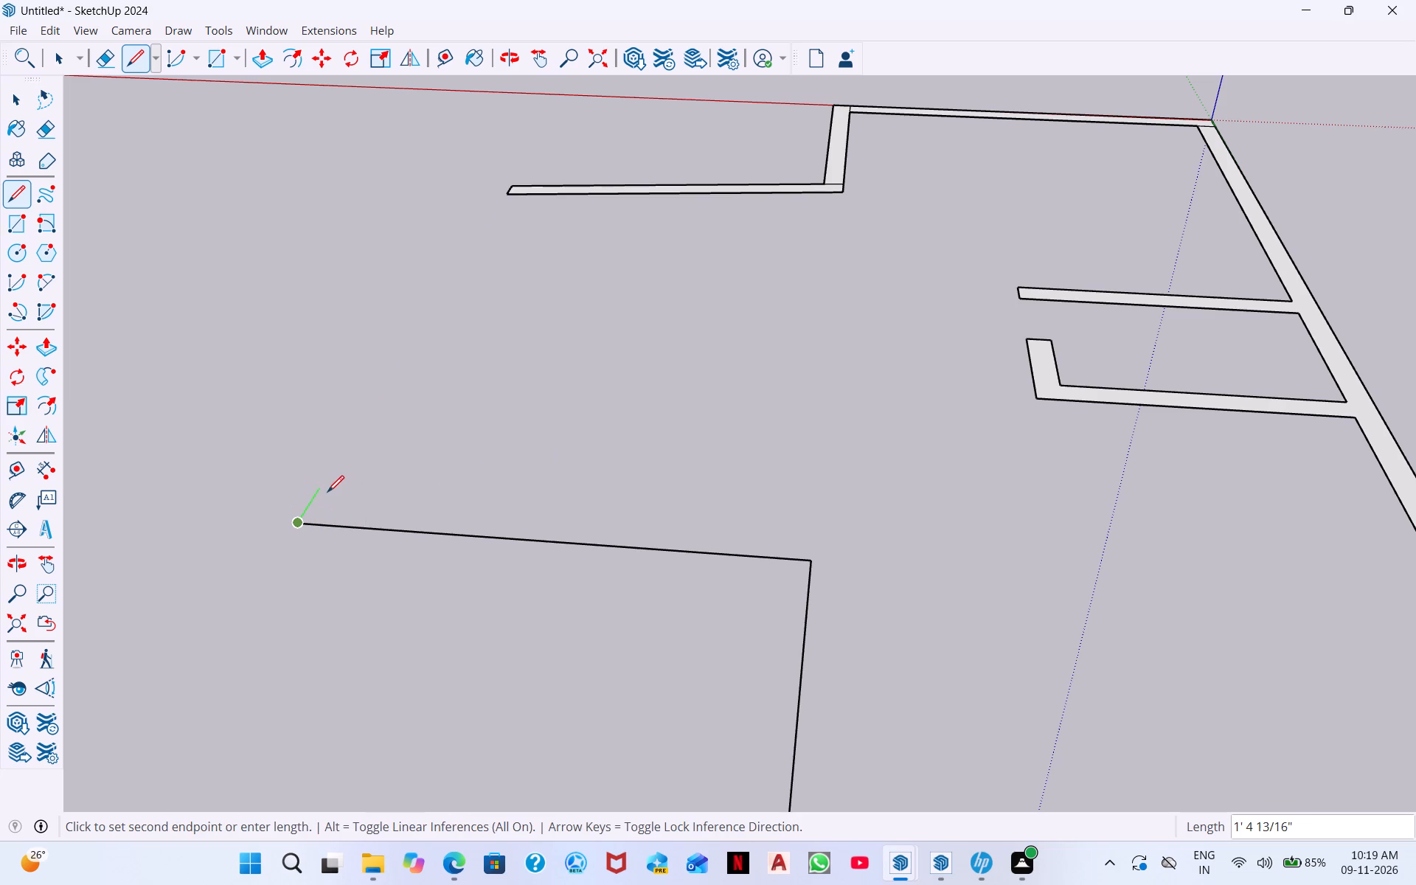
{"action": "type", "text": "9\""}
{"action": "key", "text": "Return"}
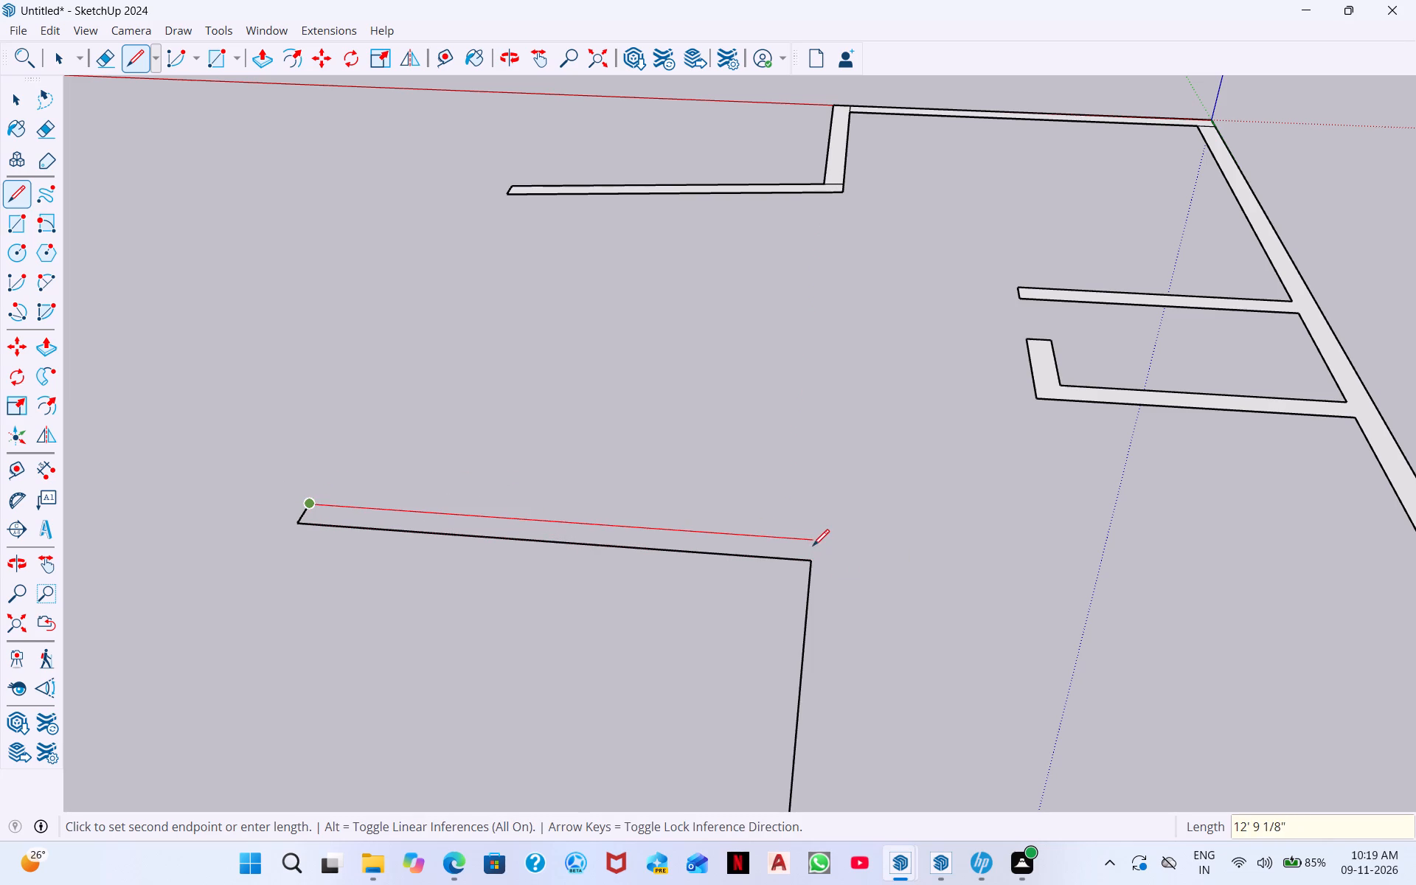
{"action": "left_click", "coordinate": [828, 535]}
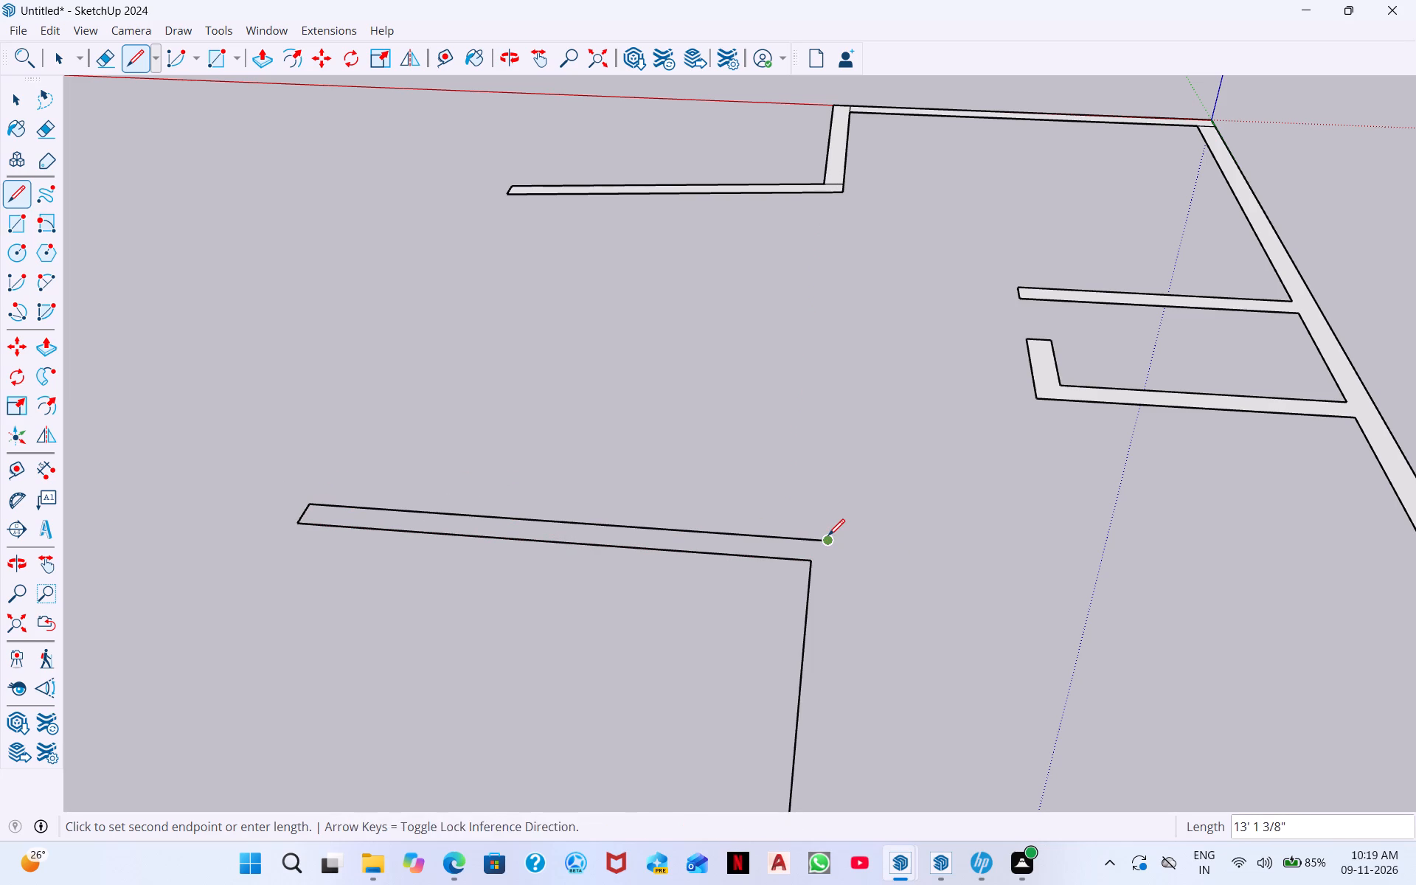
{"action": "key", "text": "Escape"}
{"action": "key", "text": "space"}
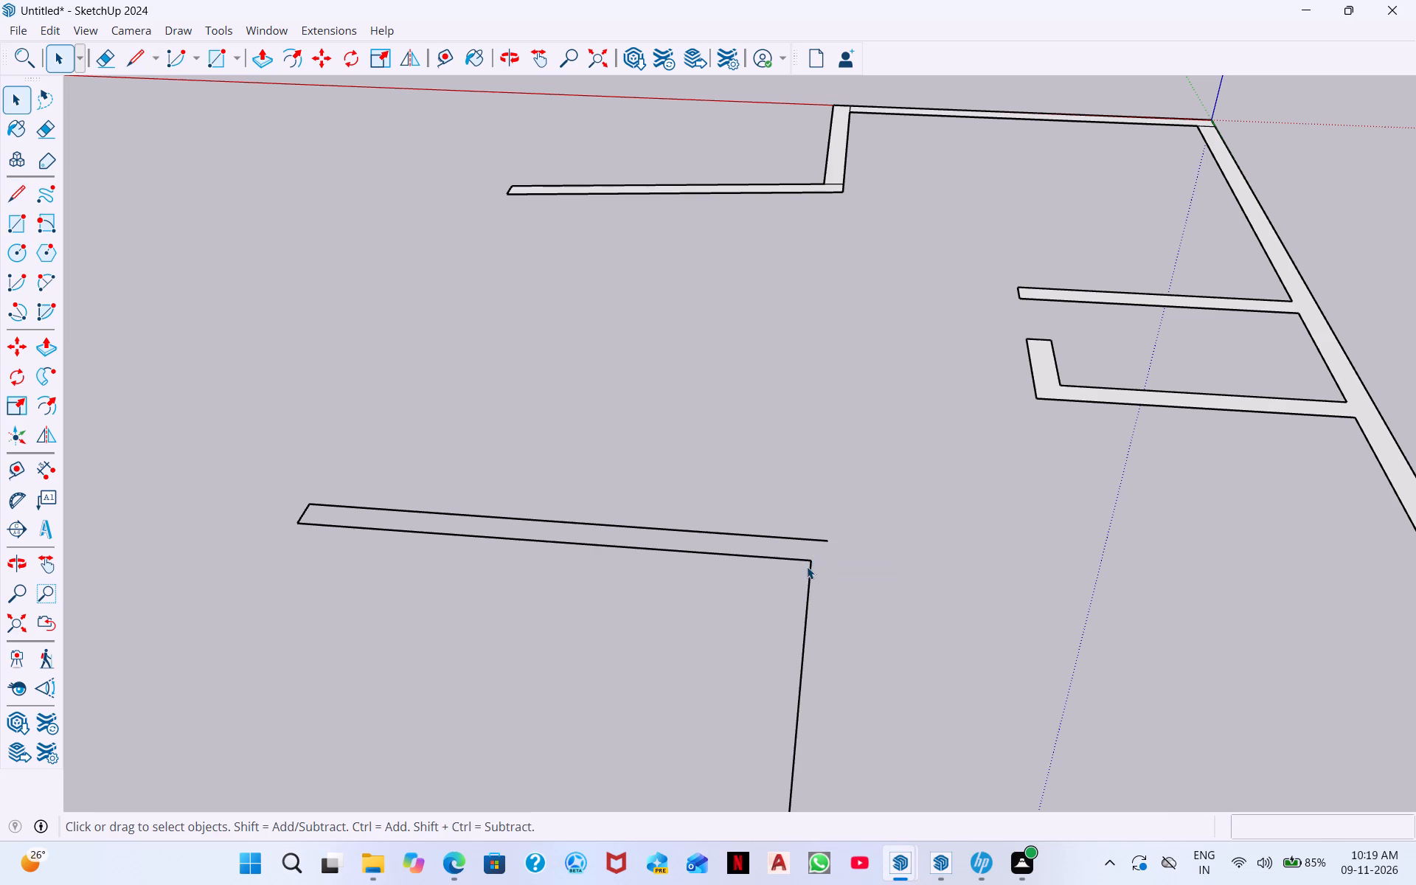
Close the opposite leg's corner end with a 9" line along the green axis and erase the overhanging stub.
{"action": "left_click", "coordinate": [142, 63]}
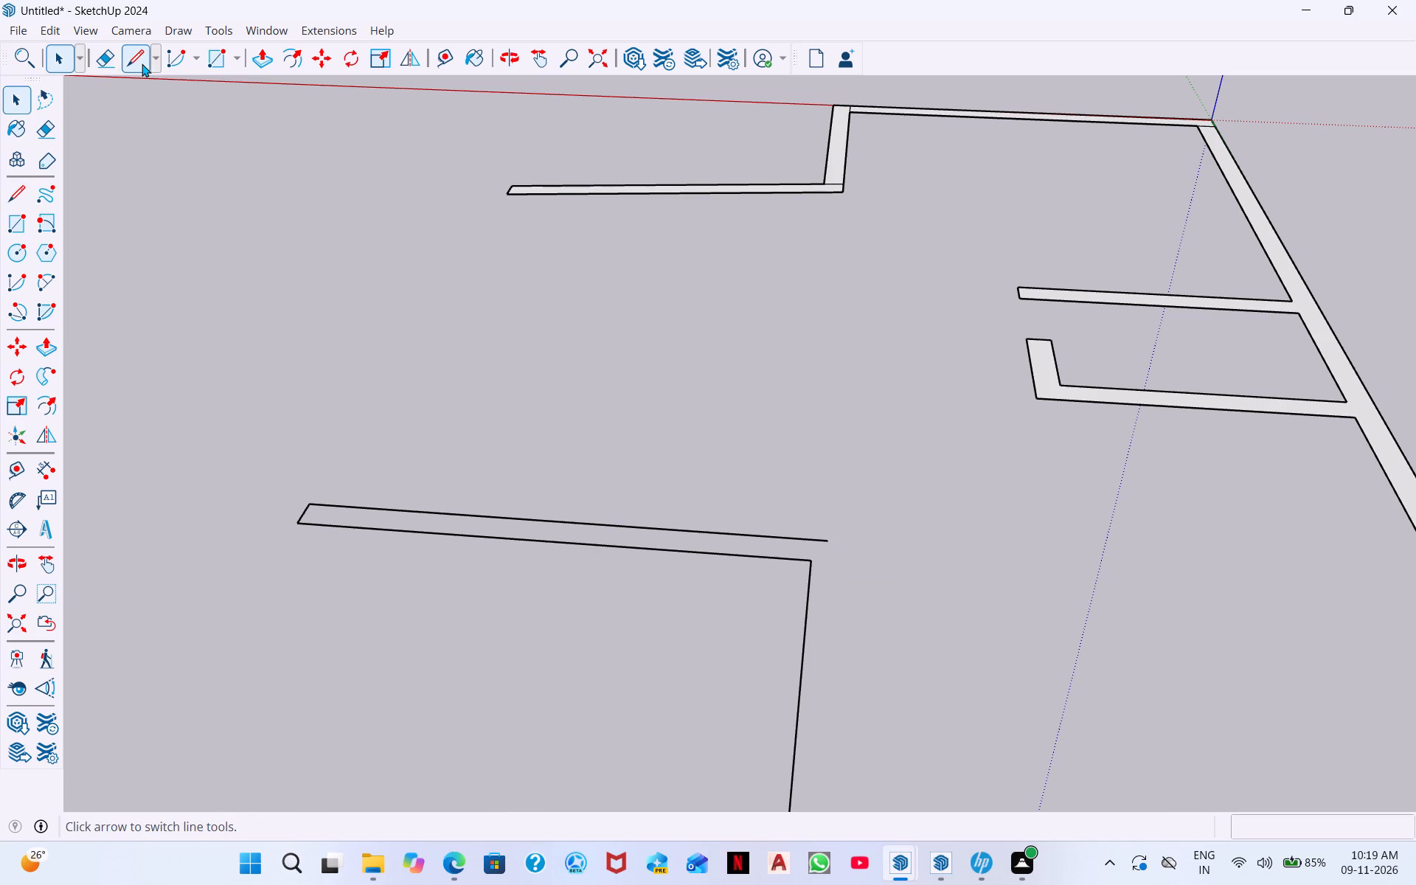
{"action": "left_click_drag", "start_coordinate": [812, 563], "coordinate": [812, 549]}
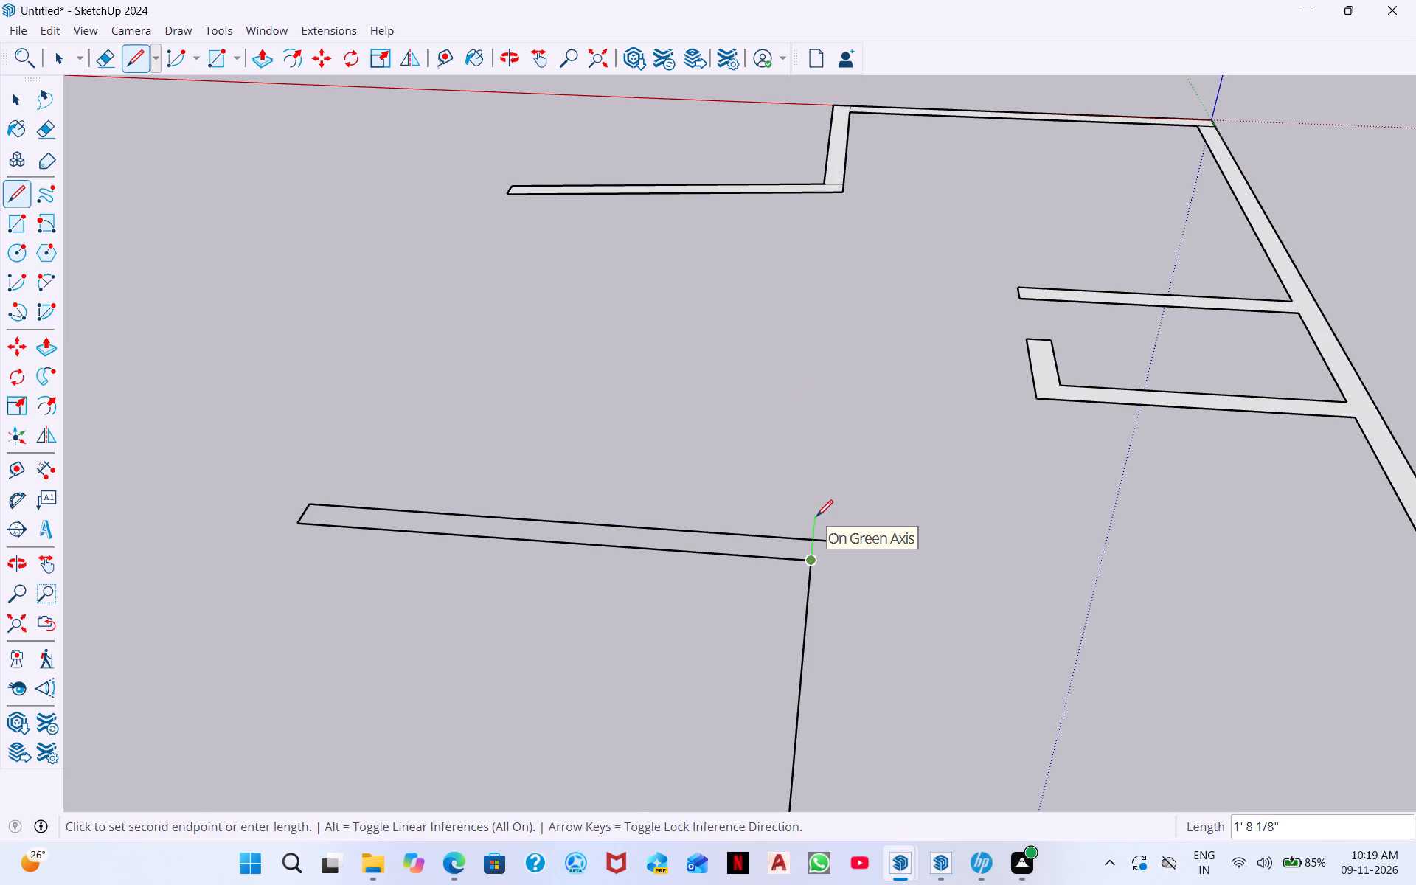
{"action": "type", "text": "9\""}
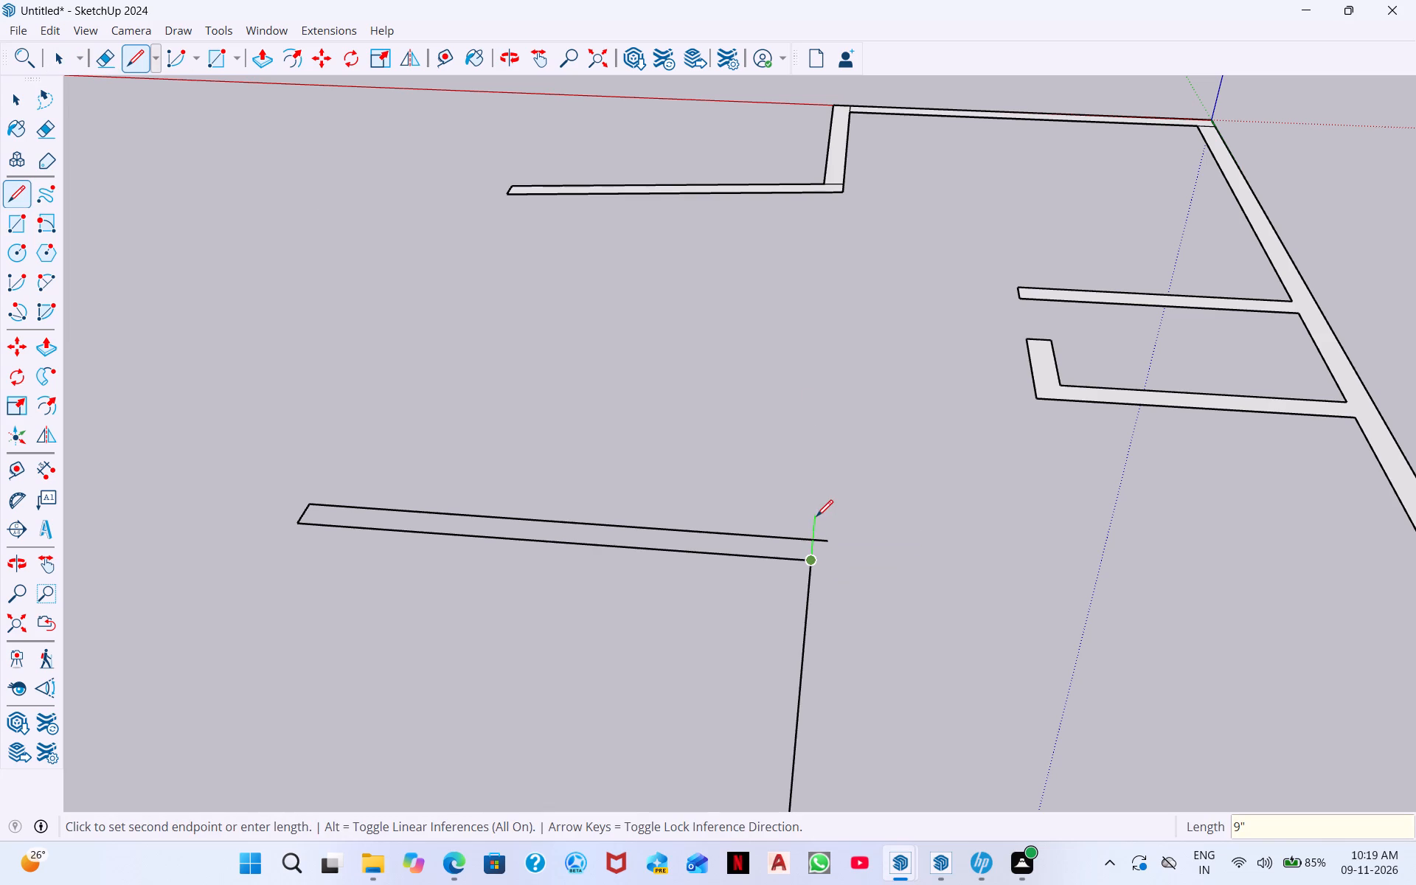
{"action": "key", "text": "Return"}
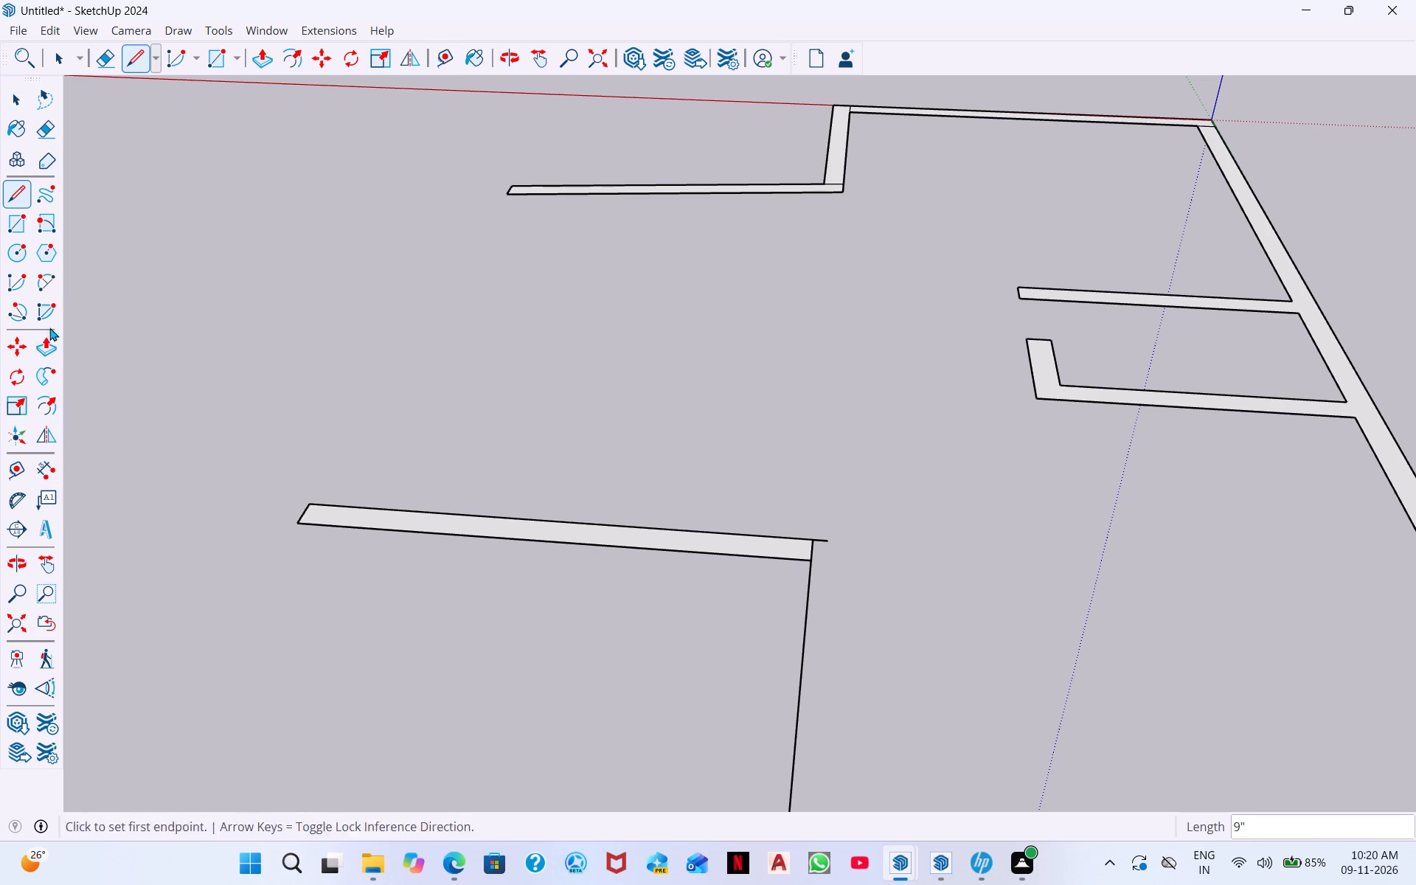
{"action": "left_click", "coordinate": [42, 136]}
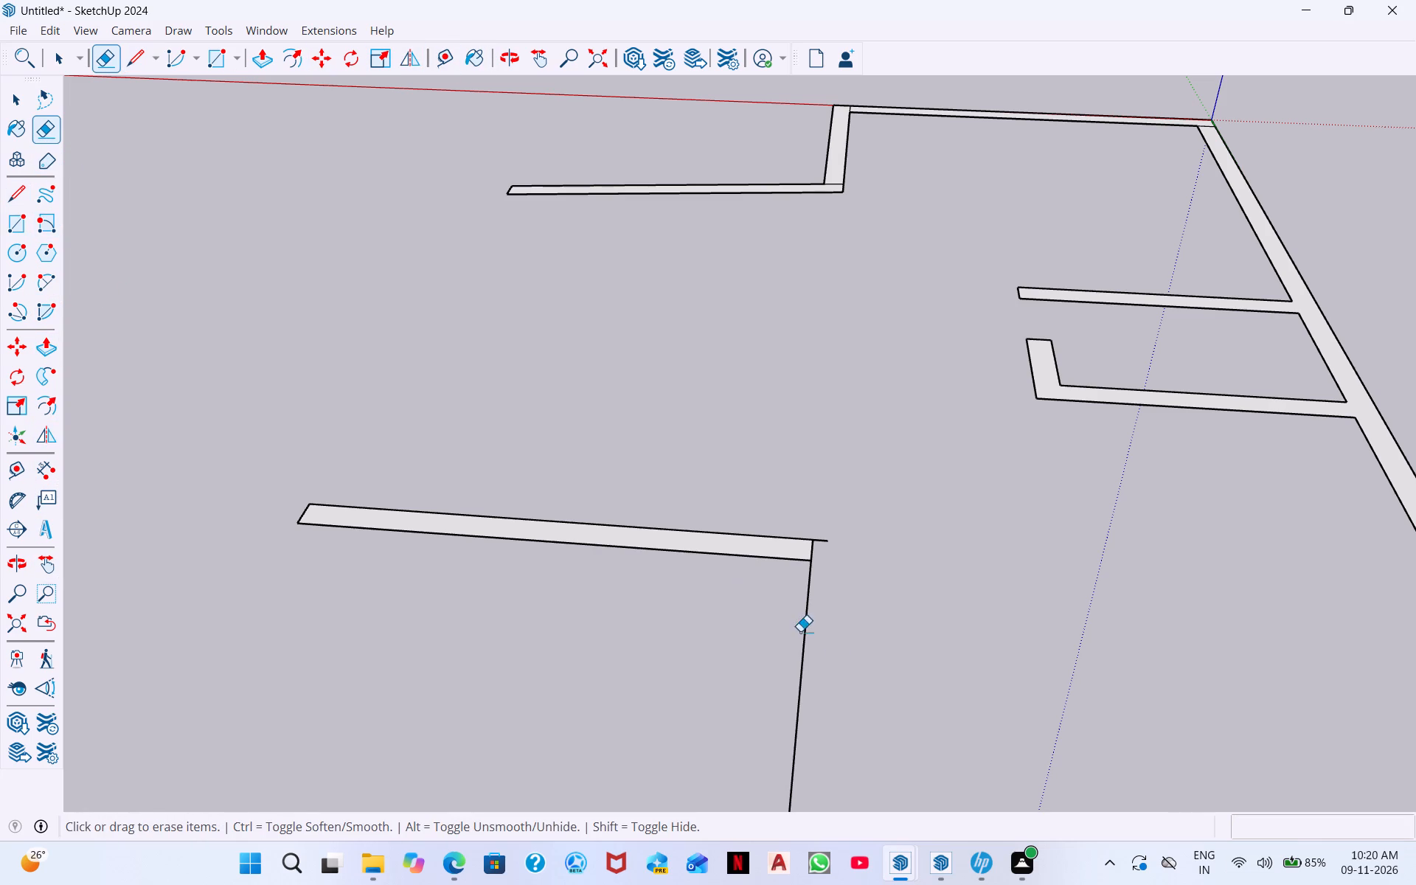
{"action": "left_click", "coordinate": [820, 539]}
Undo the thickening of the opposite leg and that of the first leg, going back to single-line legs.
{"action": "scroll", "coordinate": [805, 545], "scroll_direction": "down", "scroll_amount": 2}
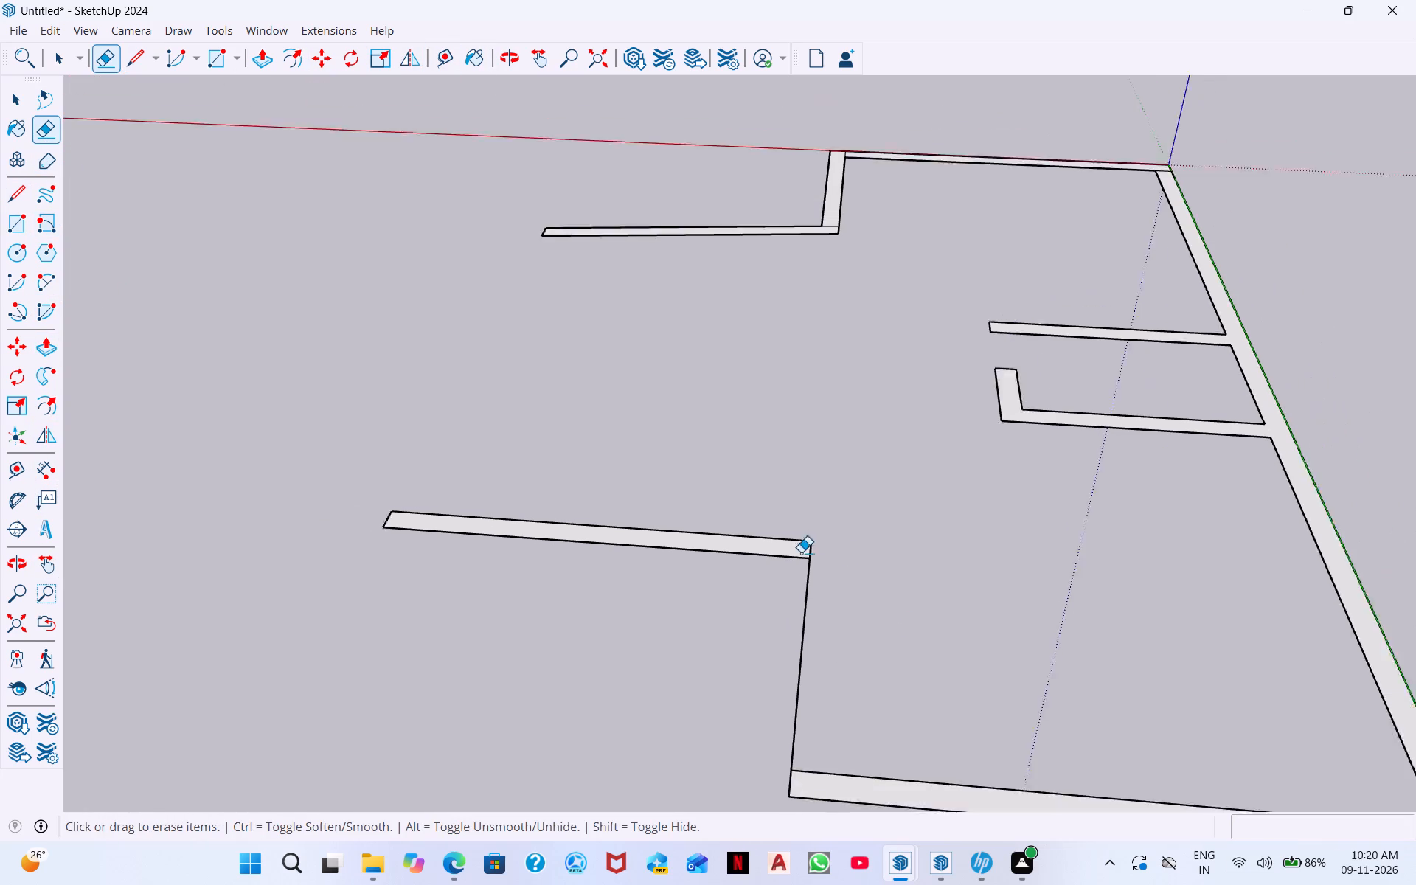
{"action": "scroll", "coordinate": [801, 552], "scroll_direction": "down", "scroll_amount": 2}
{"action": "middle_click_drag", "start_coordinate": [647, 608], "coordinate": [1023, 617]}
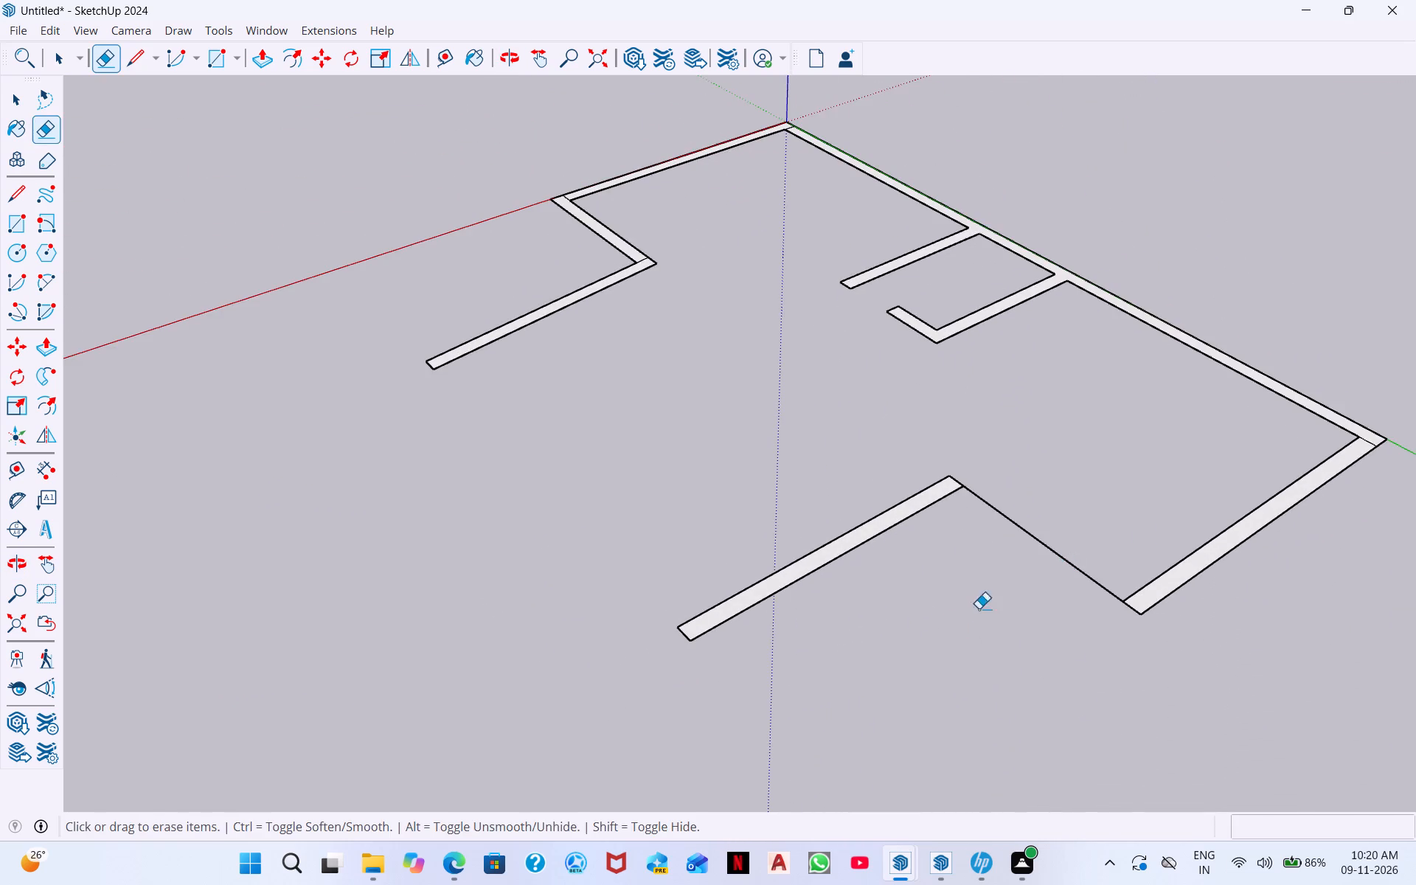
{"action": "middle_click_drag", "start_coordinate": [979, 608], "coordinate": [1123, 509]}
{"action": "middle_click_drag", "start_coordinate": [1117, 513], "coordinate": [1117, 585]}
{"action": "key", "text": "ctrl+z"}
{"action": "key", "text": "ctrl+z"}
{"action": "key", "text": "ctrl+z"}
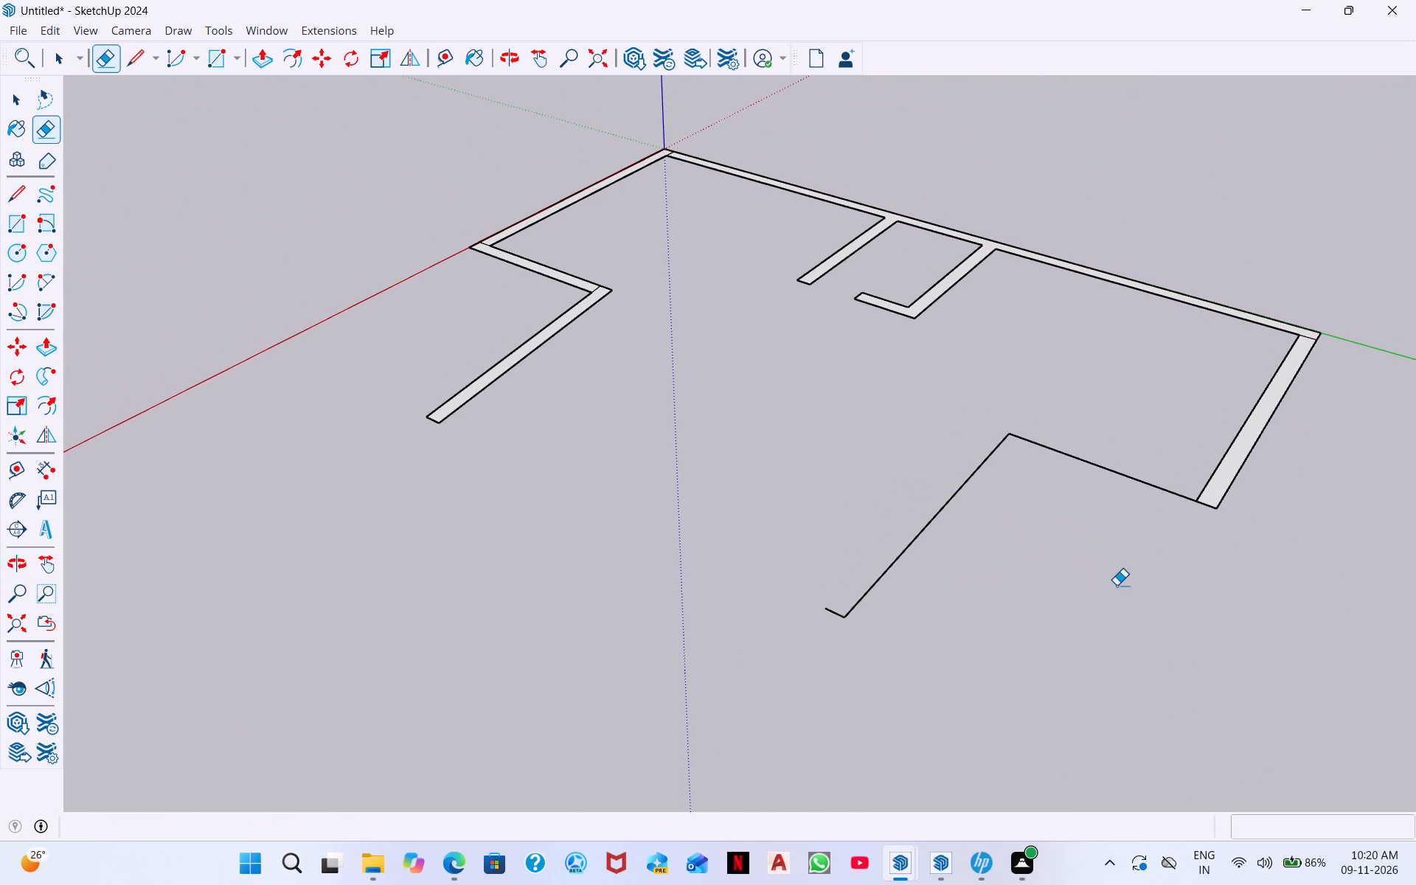
{"action": "key", "text": "ctrl+z"}
{"action": "key", "text": "ctrl+z"}
{"action": "key", "text": "ctrl+z"}
{"action": "key", "text": "ctrl+z"}
{"action": "key", "text": "ctrl+z"}
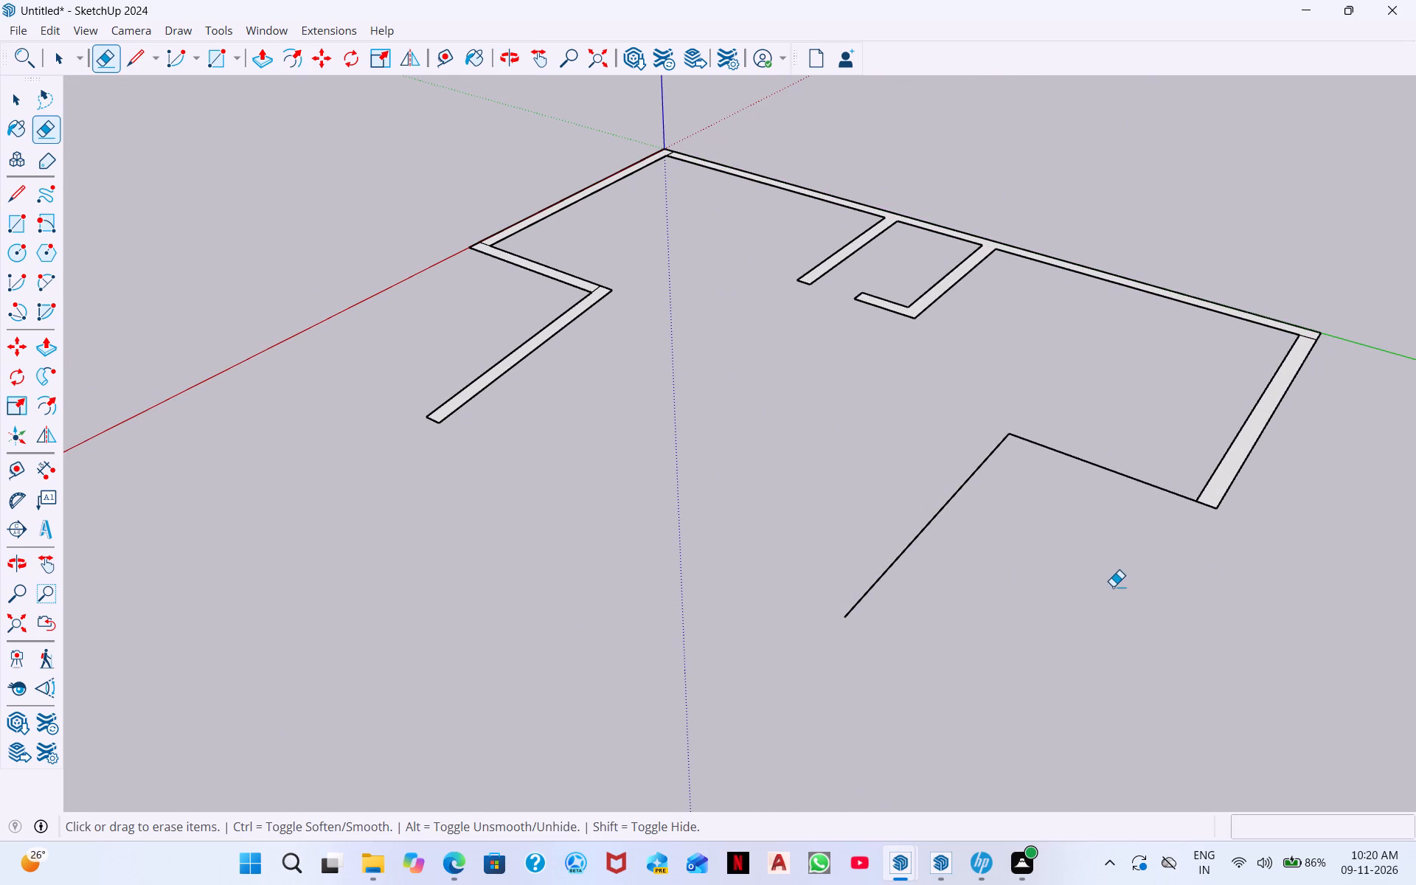
{"action": "key", "text": "ctrl+z"}
{"action": "key", "text": "ctrl+z"}
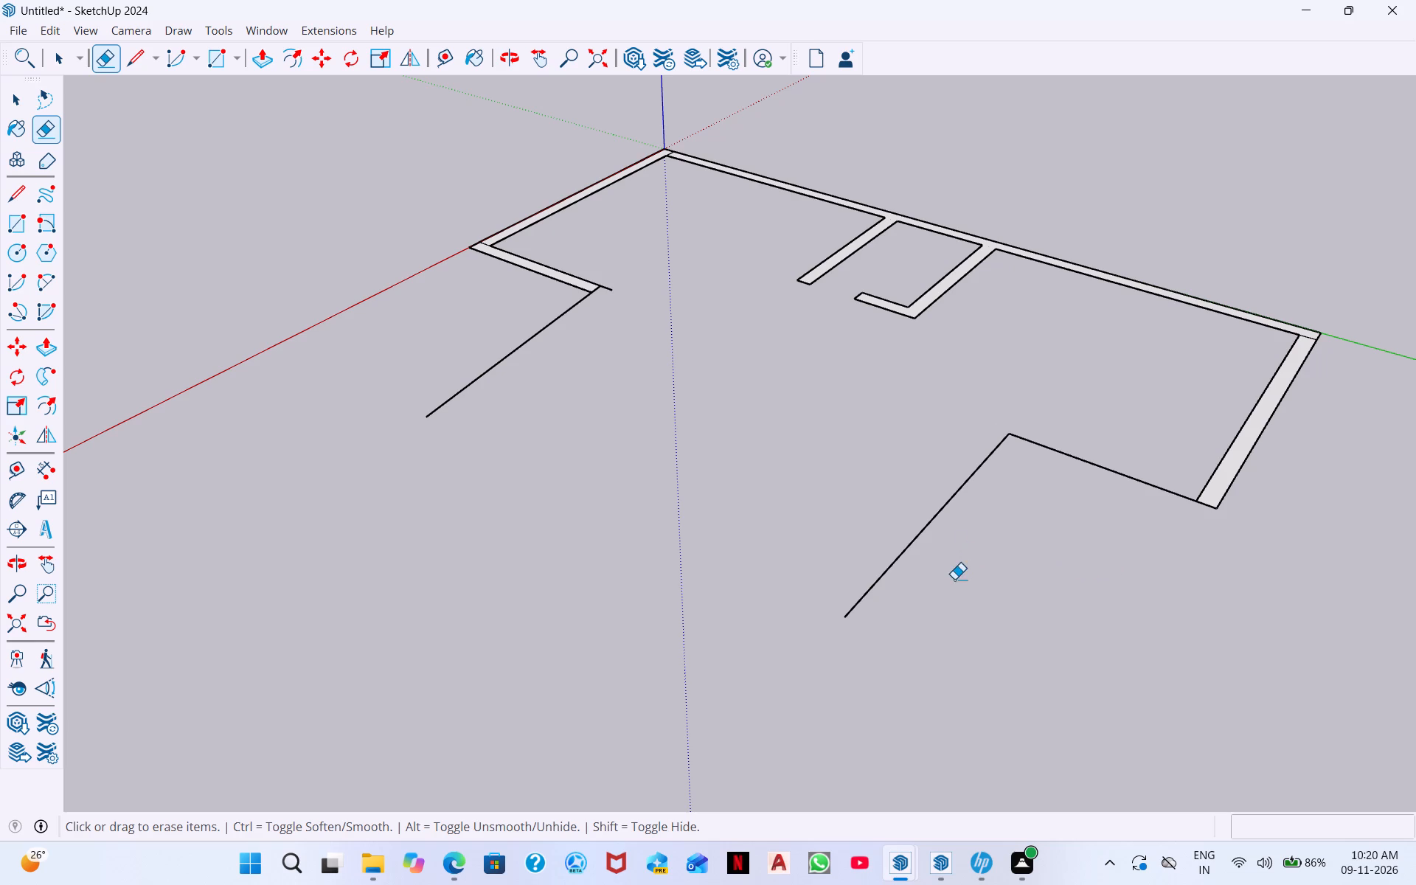
Erase the opposite leg's single line, keeping the connecting wall's line.
{"action": "left_click_drag", "start_coordinate": [957, 580], "coordinate": [911, 560]}
{"action": "left_click_drag", "start_coordinate": [916, 517], "coordinate": [926, 553]}
Draw a 29' 7 3/4" edge along the green axis from the first leg's corner, closing the opposite connecting wall onto it at both ends.
{"action": "middle_click_drag", "start_coordinate": [968, 475], "coordinate": [936, 569]}
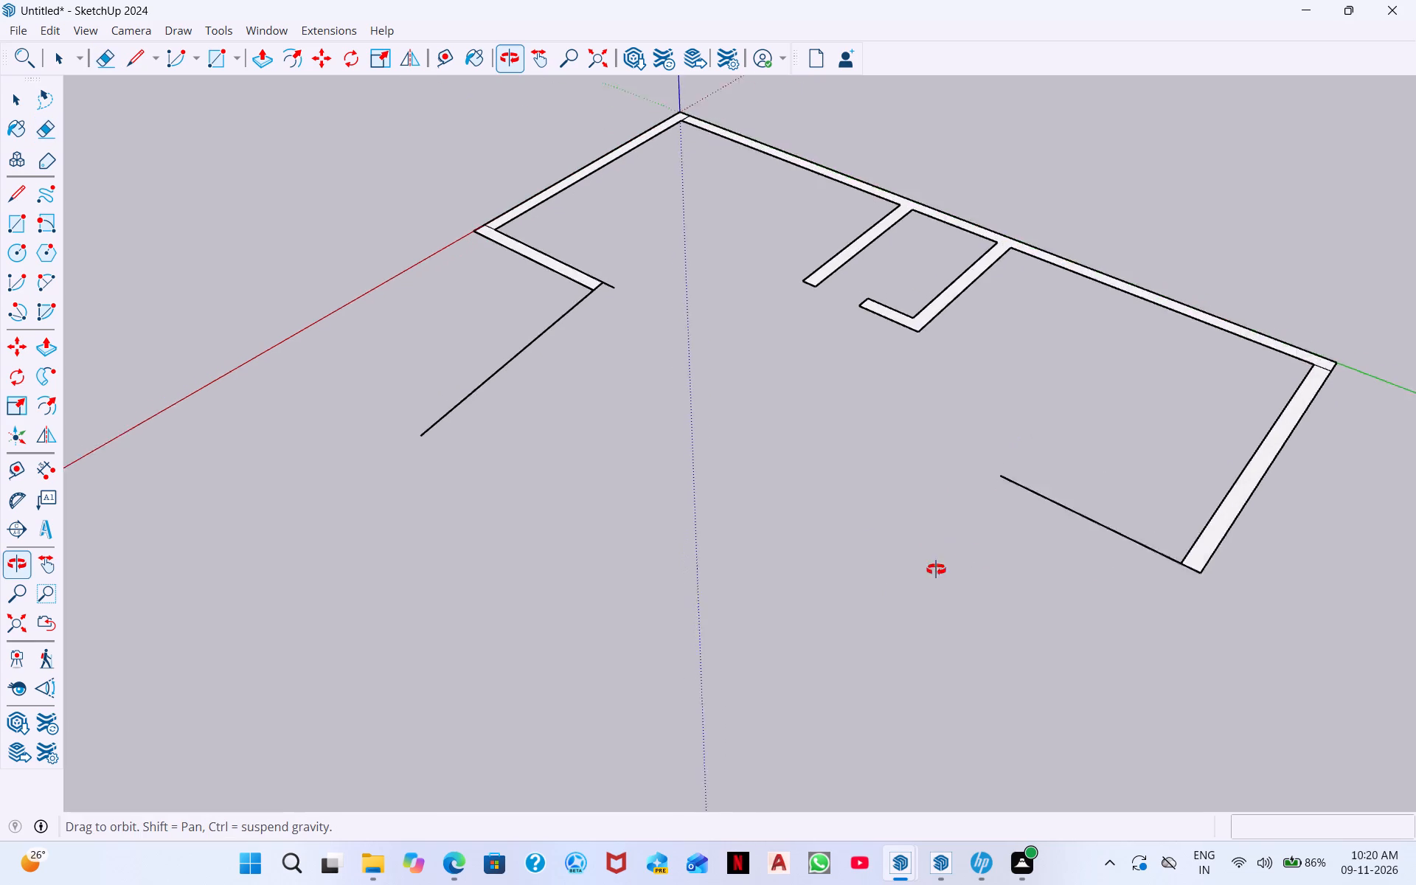
{"action": "middle_click_drag", "start_coordinate": [936, 569], "coordinate": [929, 629]}
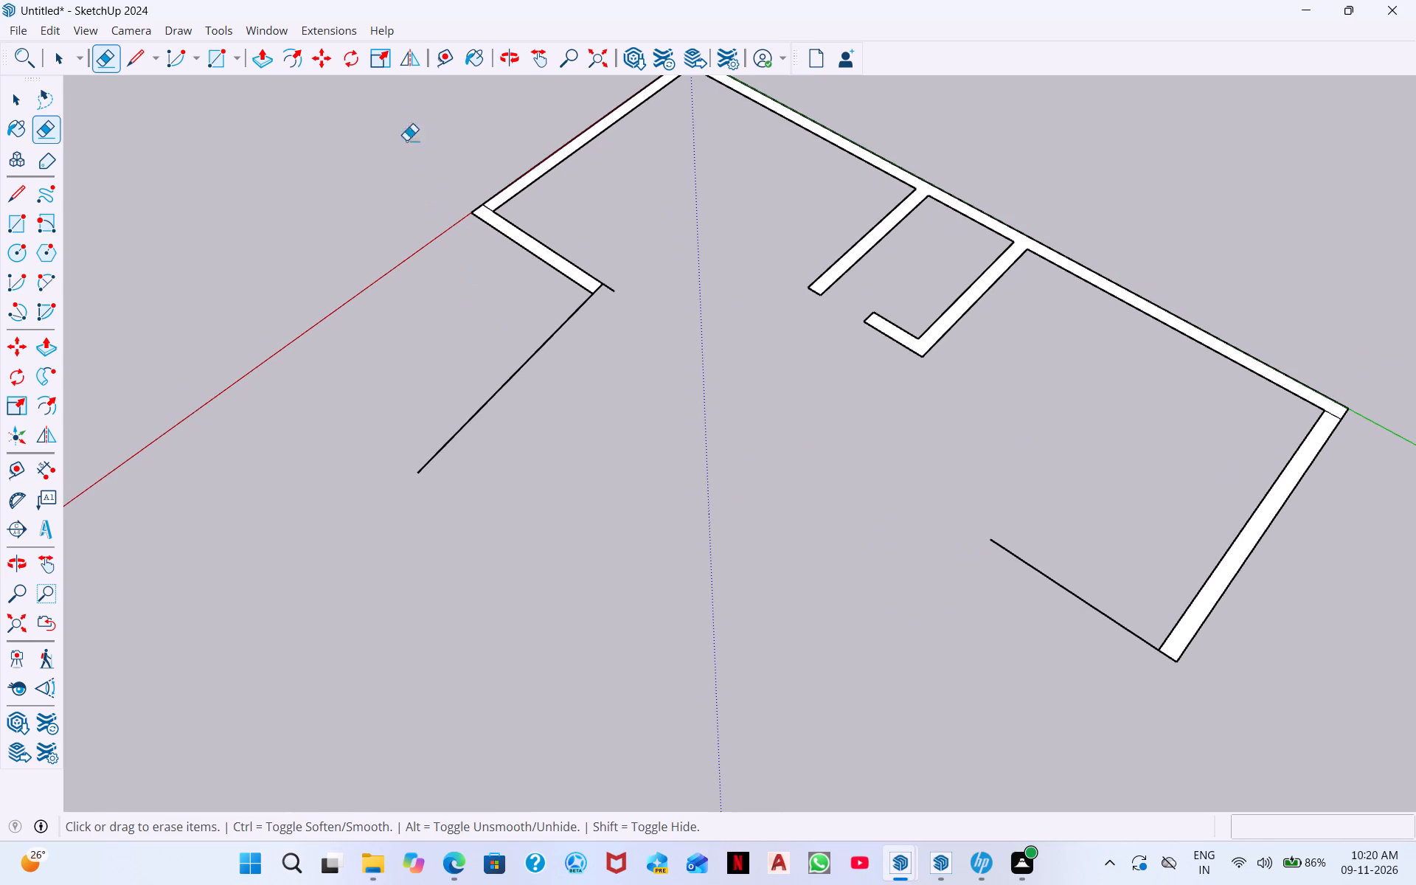
{"action": "left_click", "coordinate": [137, 68]}
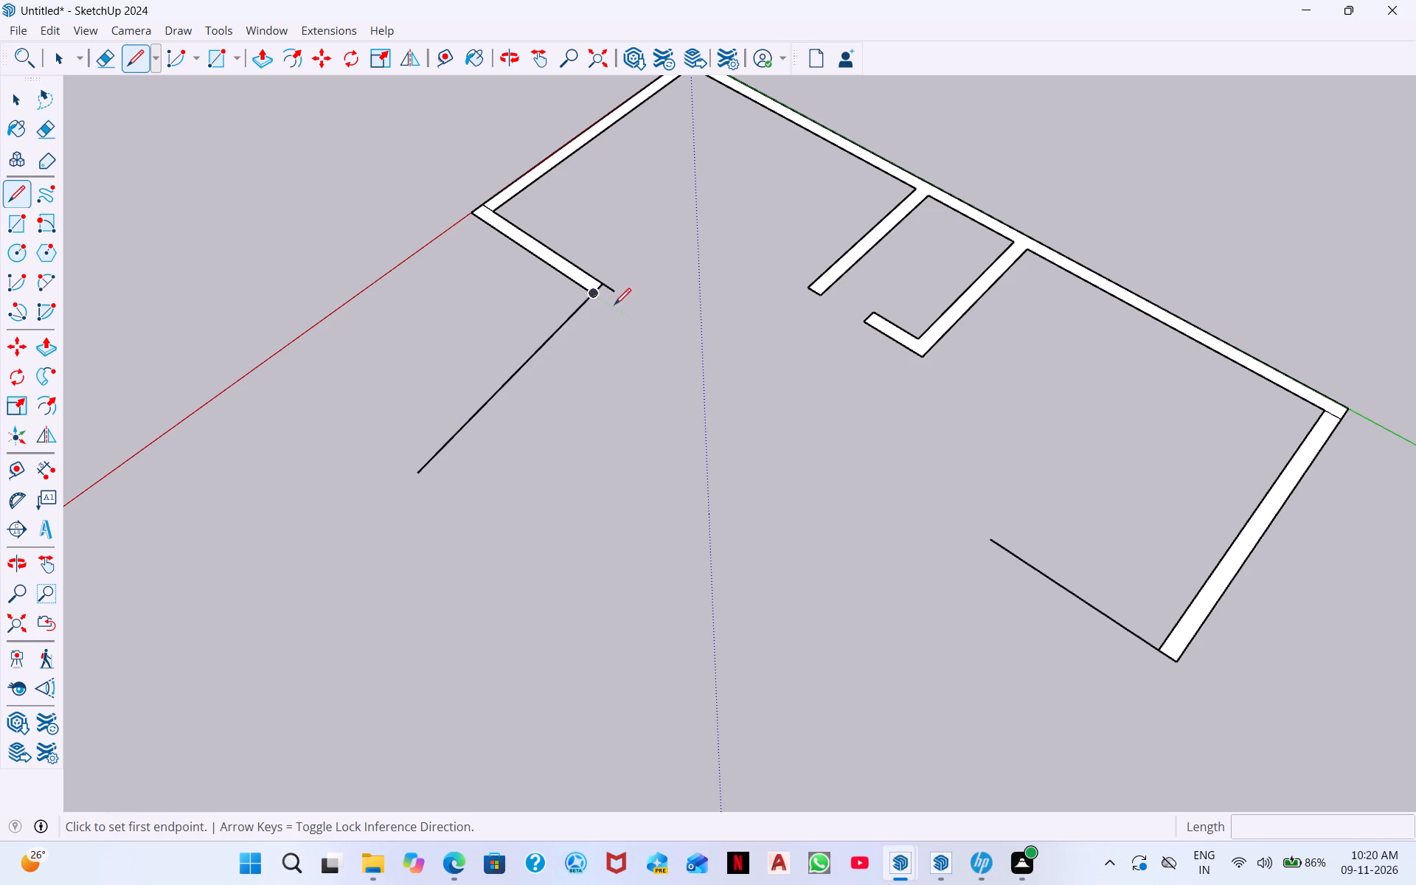
{"action": "left_click", "coordinate": [594, 294]}
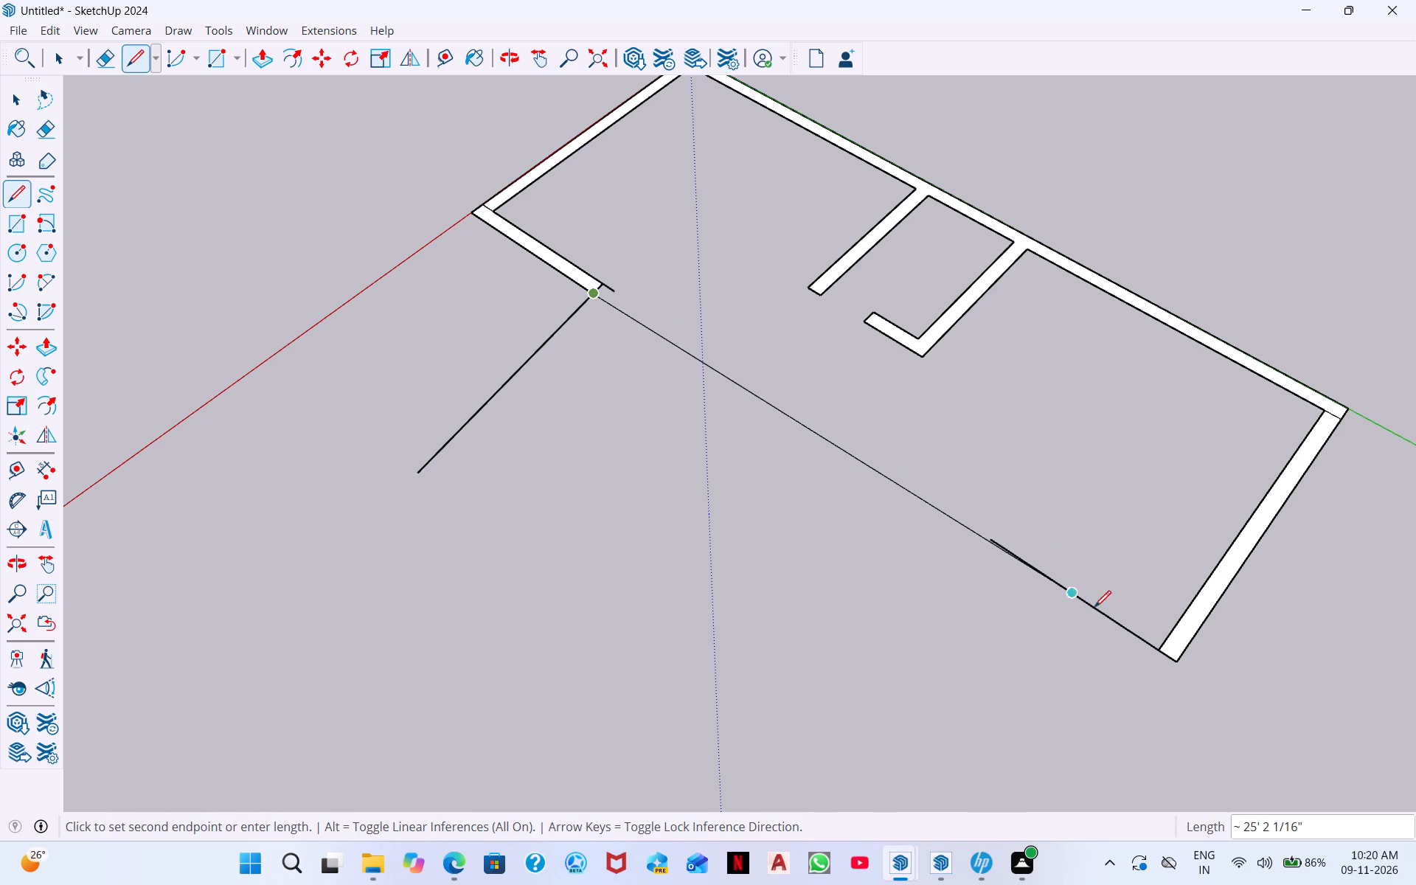
{"action": "left_click", "coordinate": [1169, 674]}
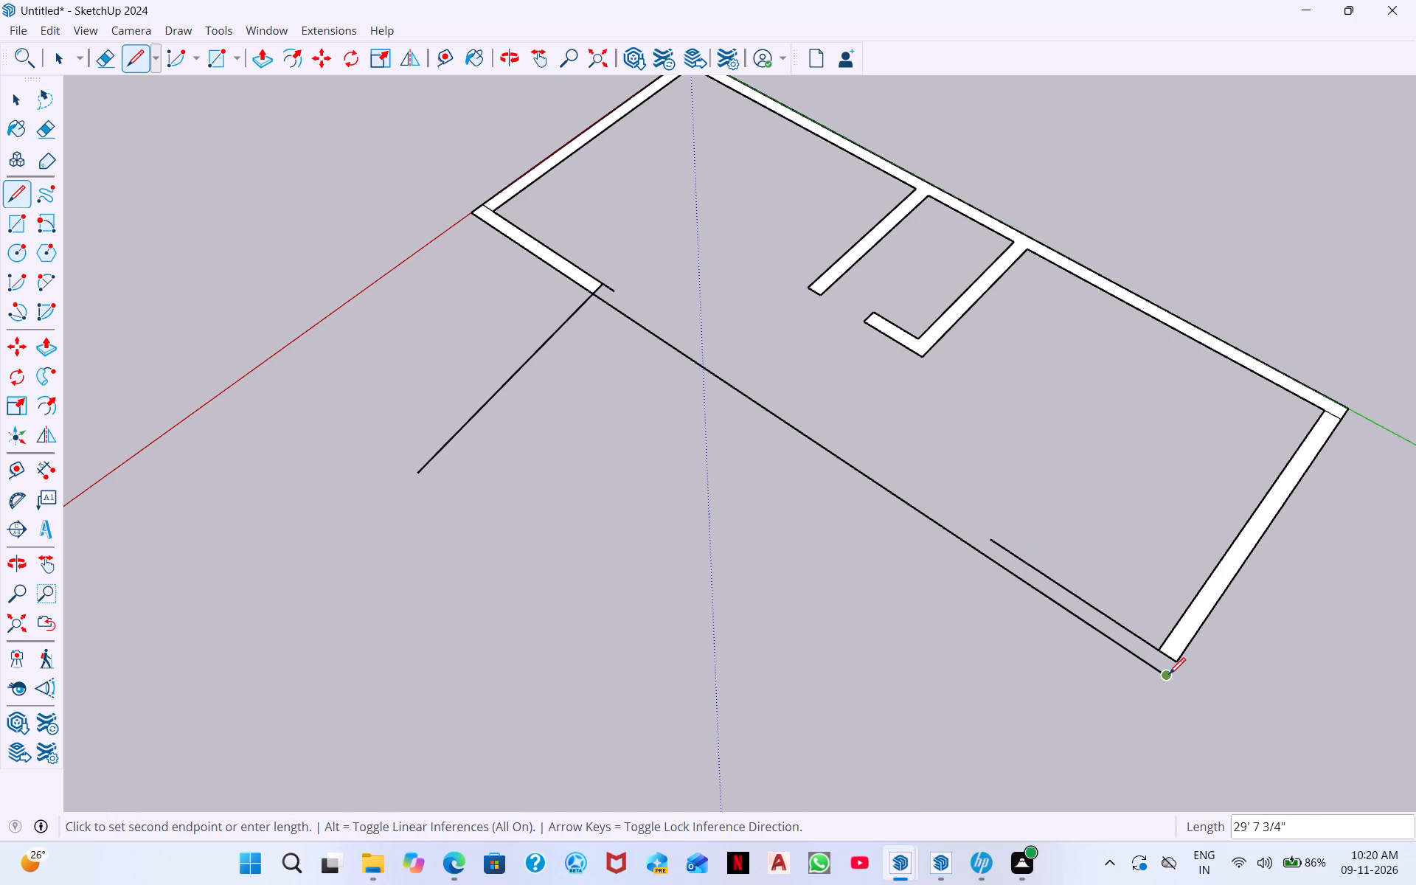
{"action": "left_click", "coordinate": [1179, 662]}
{"action": "key", "text": "Escape"}
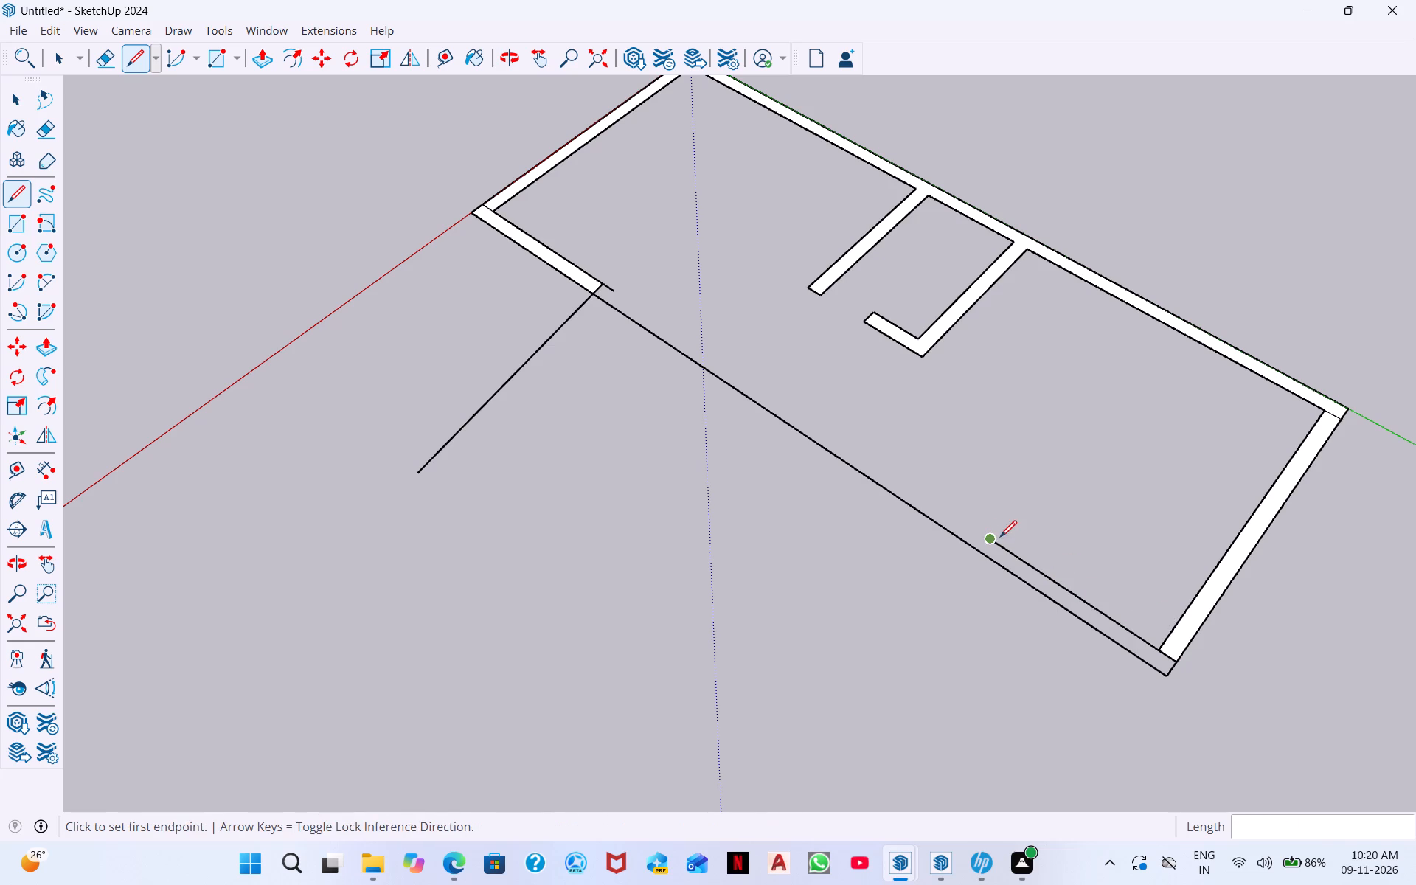
{"action": "left_click", "coordinate": [993, 542]}
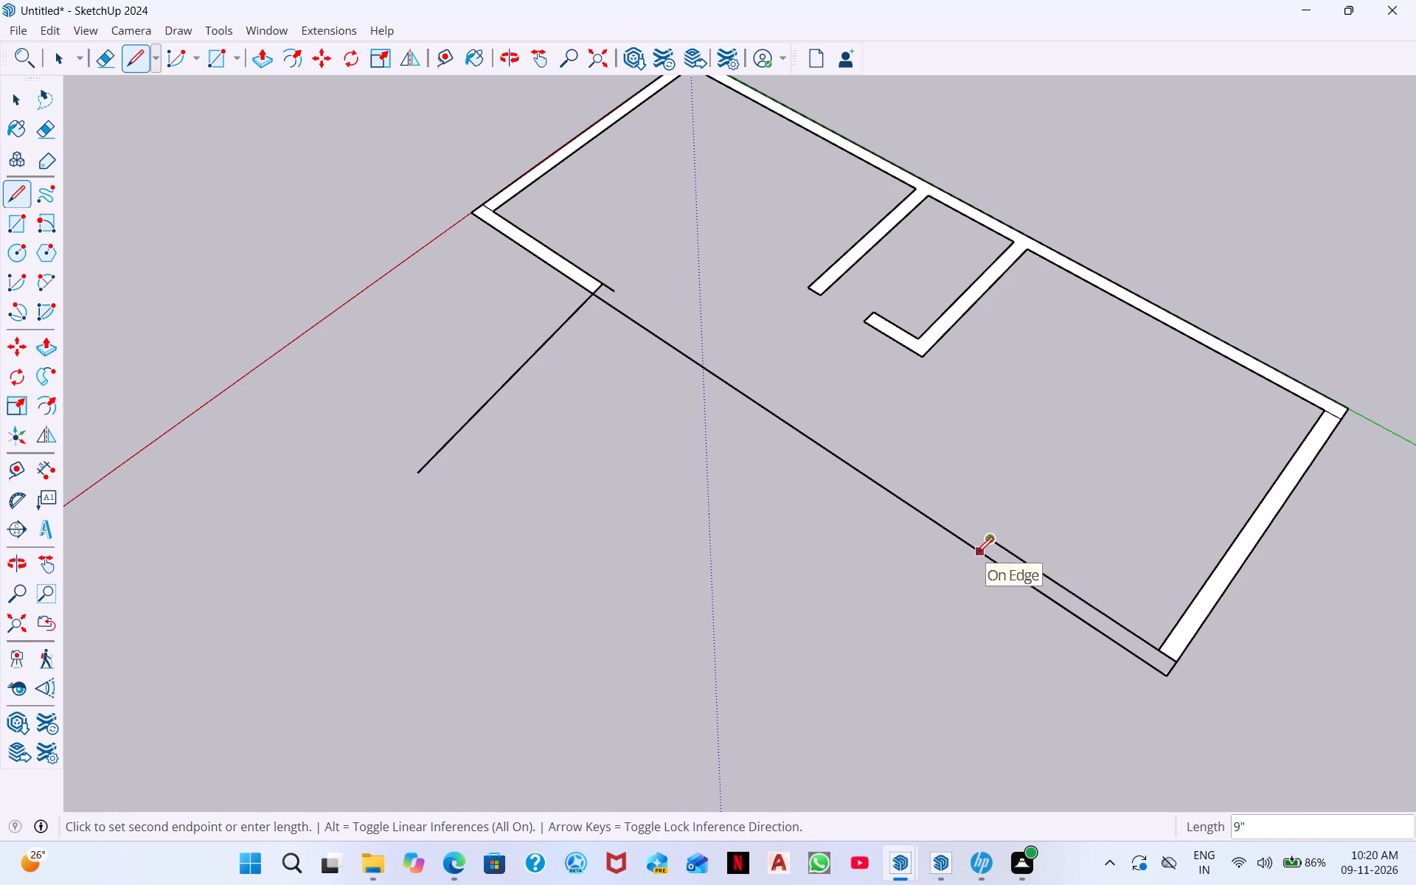
{"action": "left_click", "coordinate": [976, 553]}
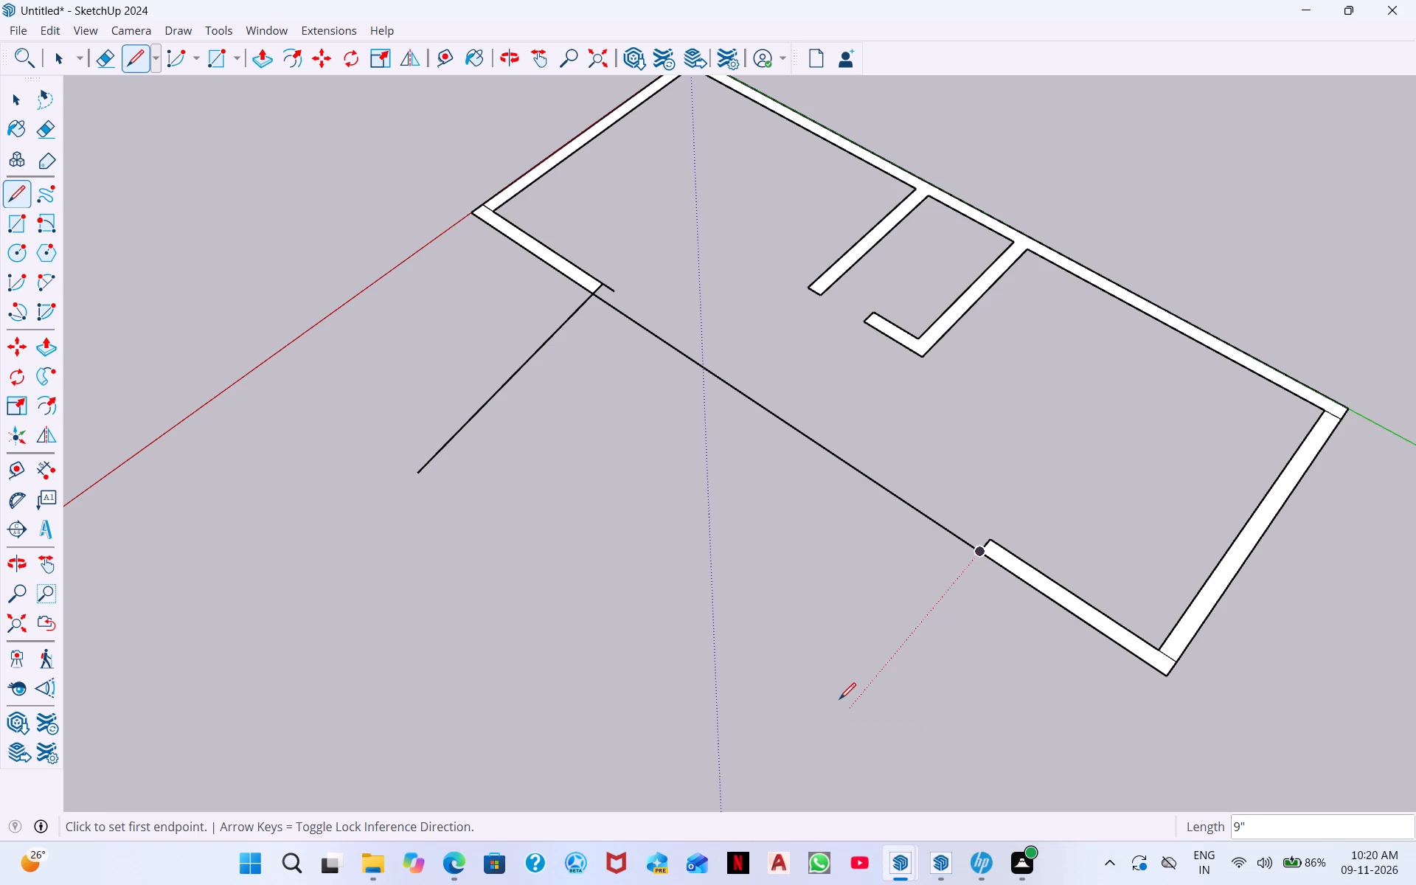
Draw the opposite leg's 12'9" edge along the red axis from the connecting wall's end, continuing along the green axis toward the first leg's free end.
{"action": "type", "text": "12"}
{"action": "type", "text": "'9\""}
{"action": "key", "text": "Return"}
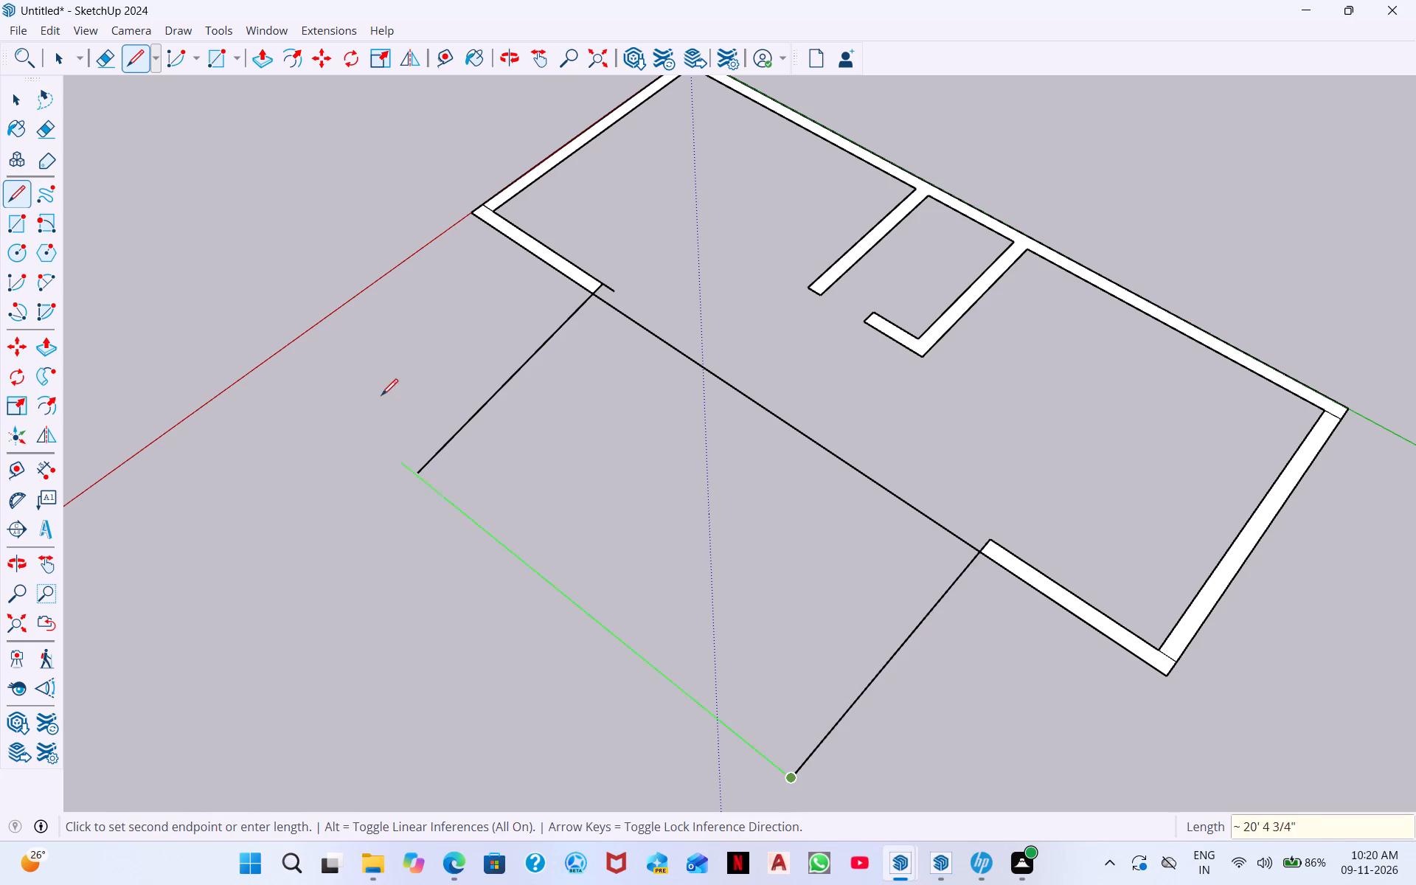
{"action": "left_click", "coordinate": [472, 521]}
{"action": "key", "text": "Escape"}
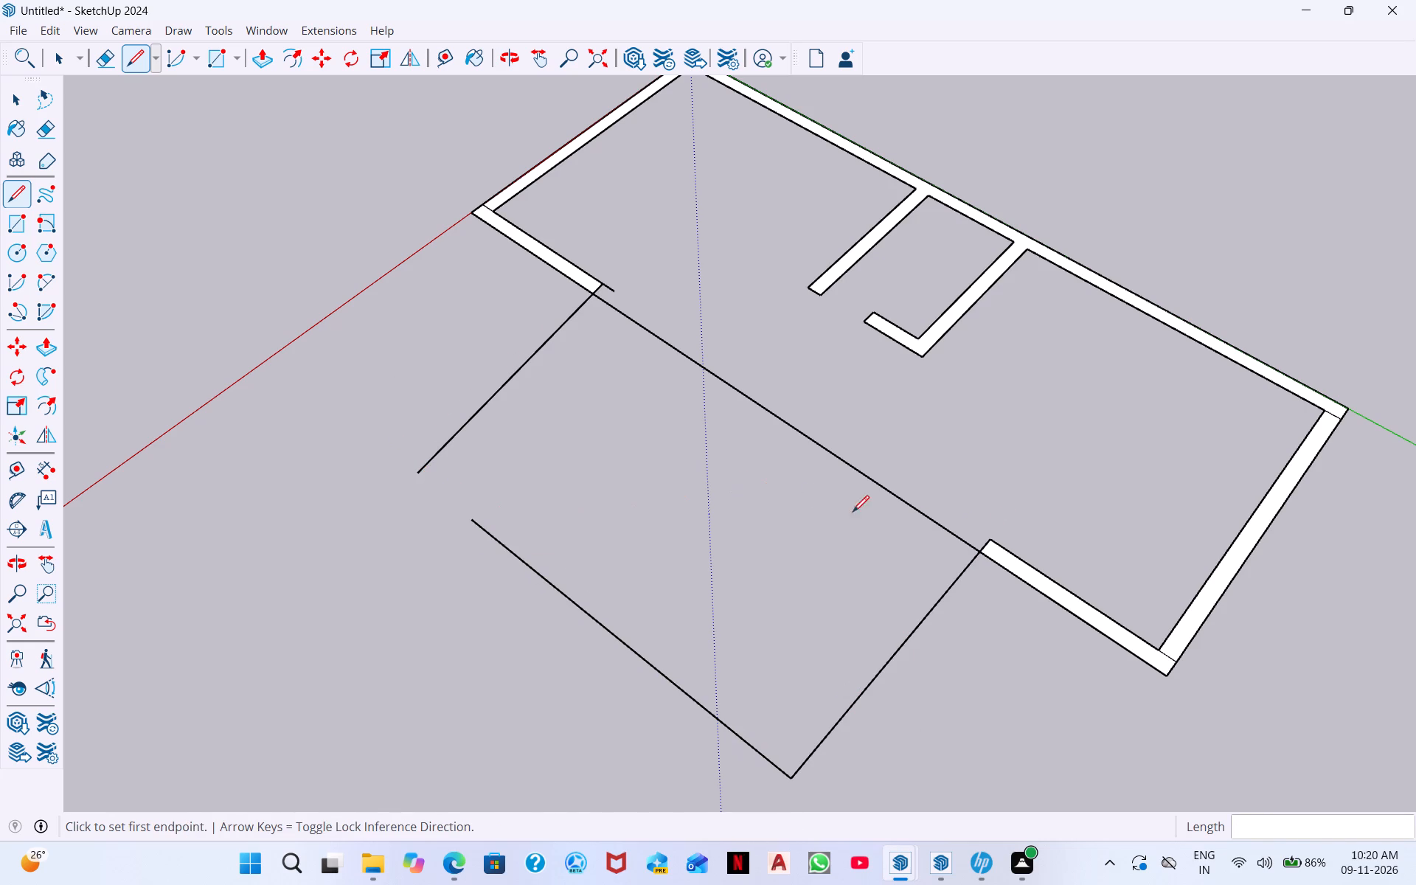
Thicken the first leg with a 9" end line along the green axis and a 12' 9" parallel edge back to its corner.
{"action": "left_click", "coordinate": [615, 296]}
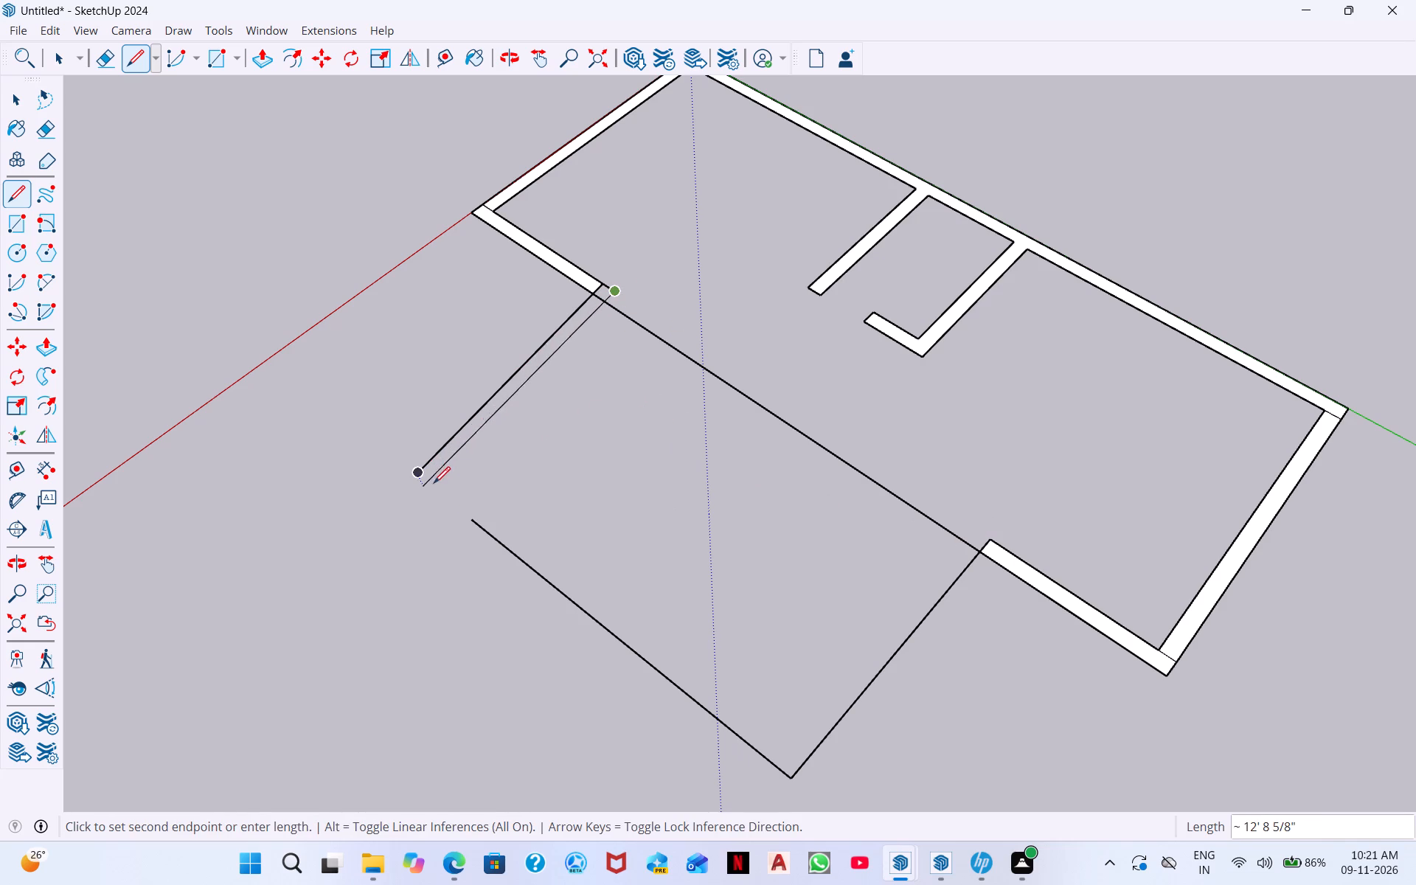
{"action": "key", "text": "Escape"}
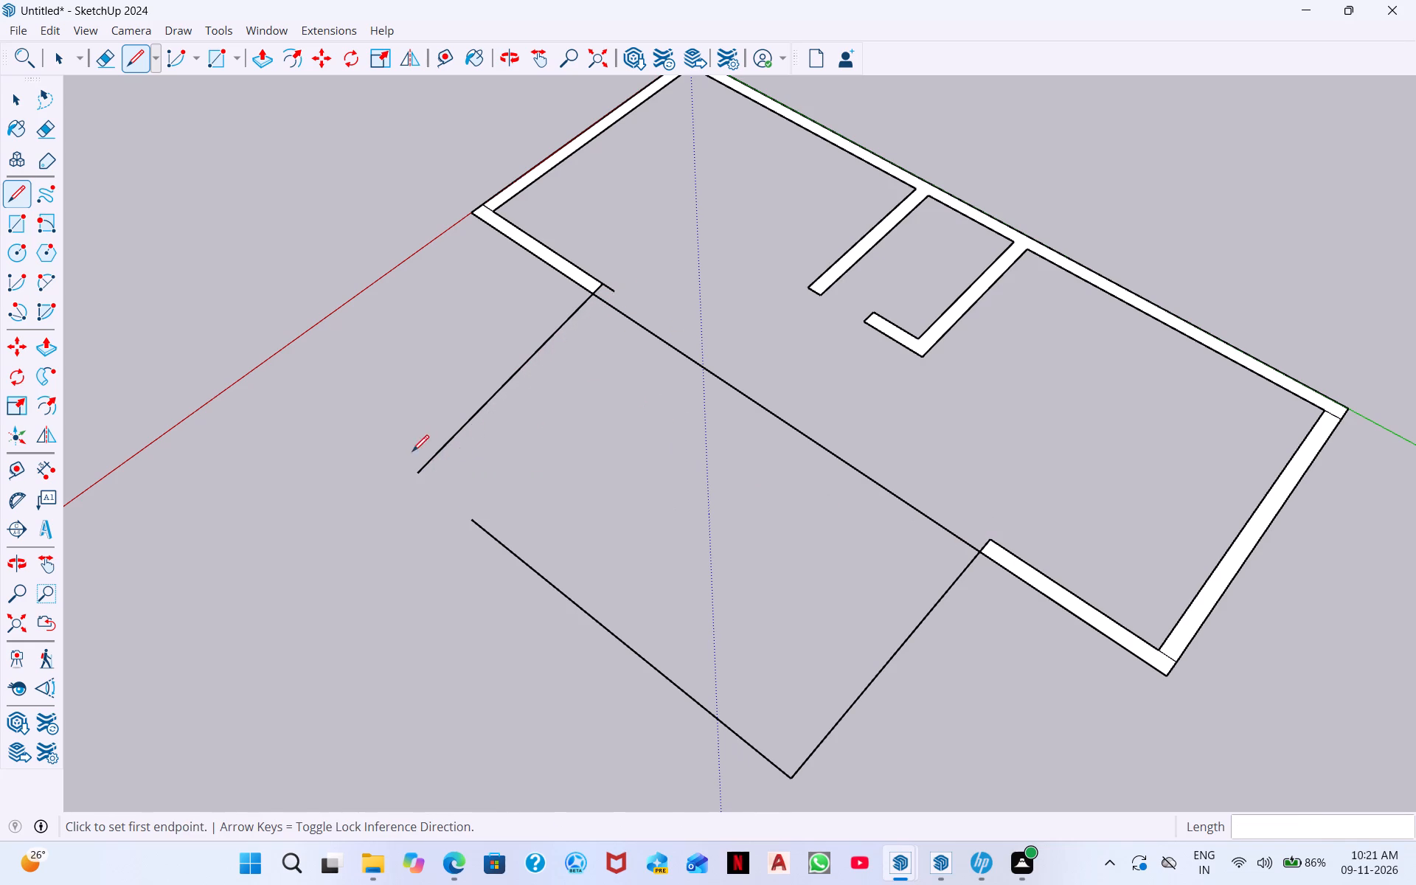
{"action": "left_click", "coordinate": [423, 471]}
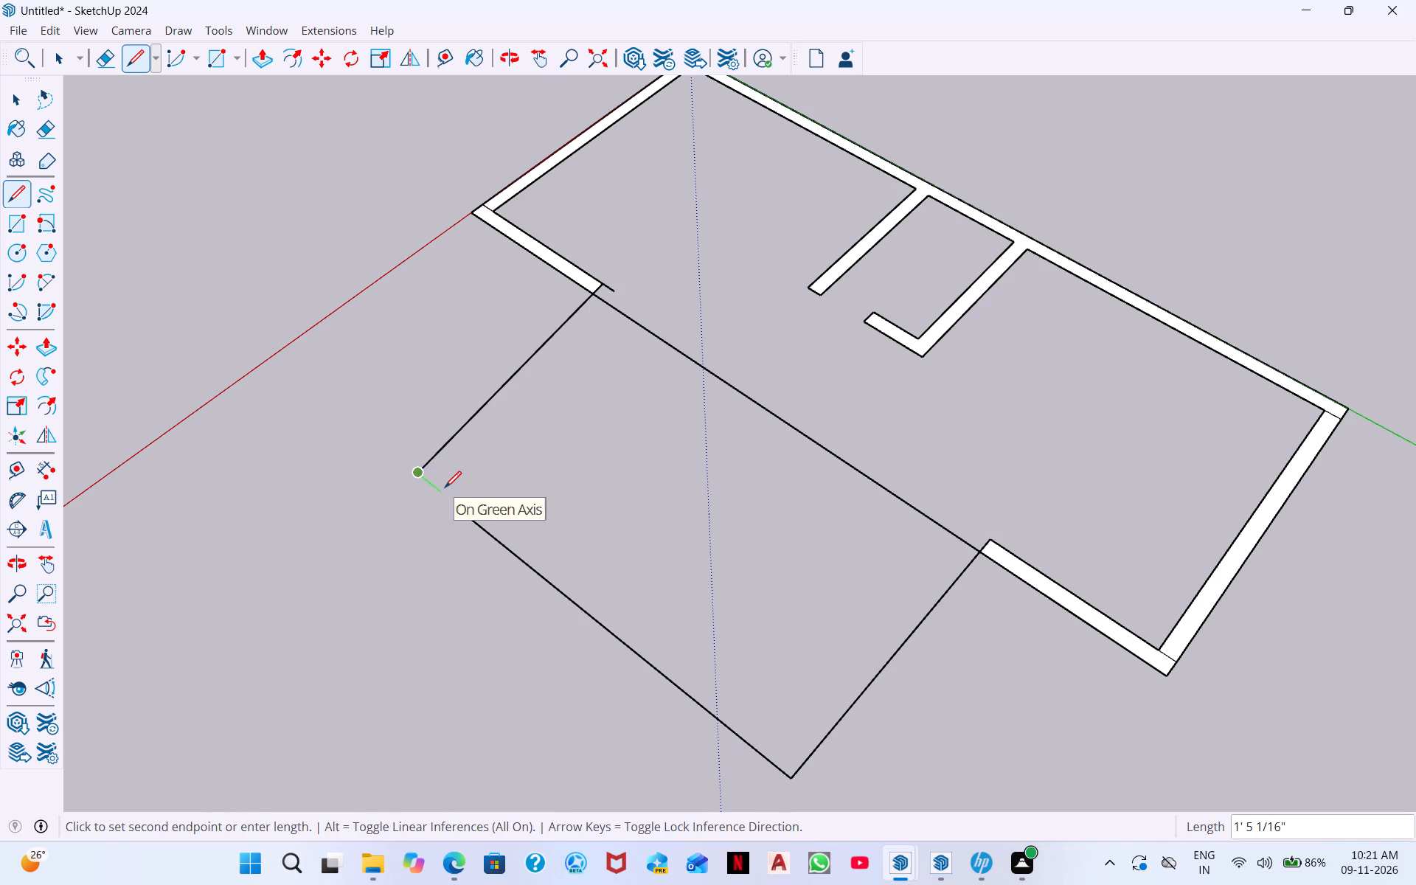
{"action": "type", "text": "9\""}
{"action": "key", "text": "Return"}
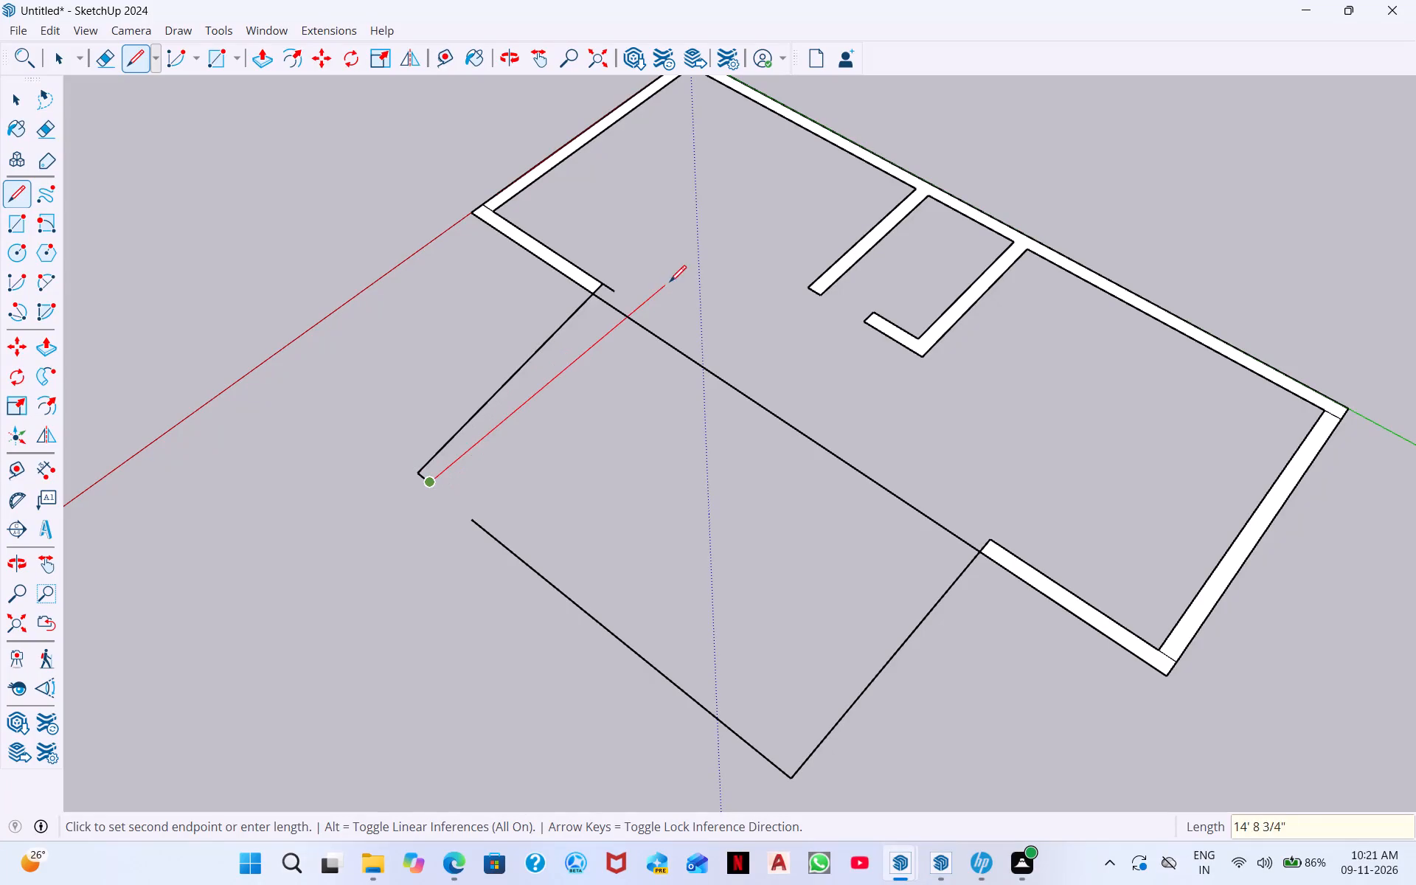
{"action": "left_click", "coordinate": [612, 294]}
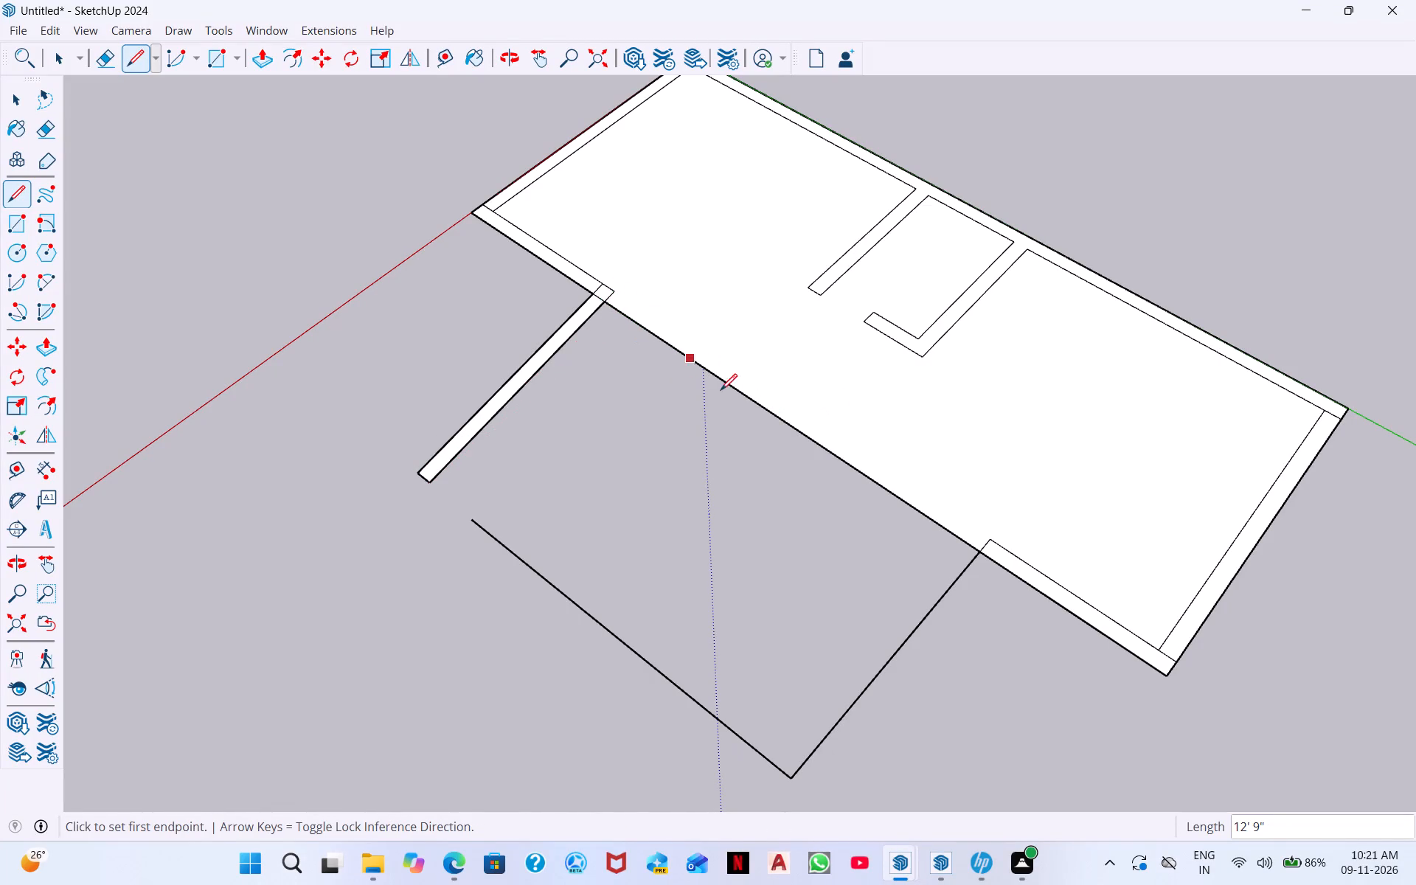
Thicken the opposite leg with a 9" line from the connecting wall's inner corner and a parallel edge along the red axis to the front line.
{"action": "scroll", "coordinate": [1007, 539], "scroll_direction": "up", "scroll_amount": 5}
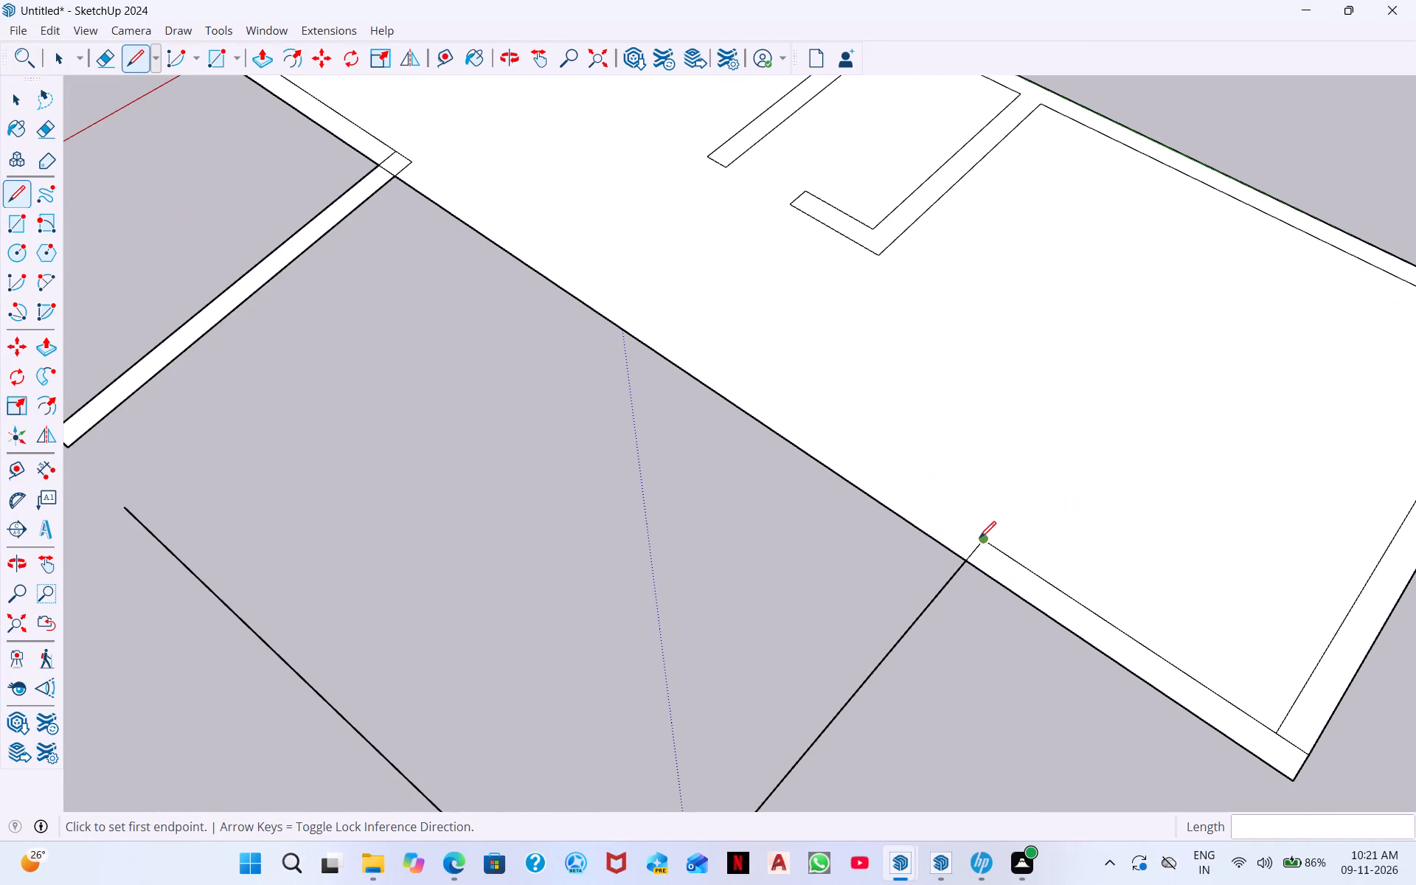
{"action": "left_click", "coordinate": [979, 538]}
{"action": "type", "text": "9\""}
{"action": "key", "text": "Return"}
{"action": "scroll", "coordinate": [819, 743], "scroll_direction": "down", "scroll_amount": 1}
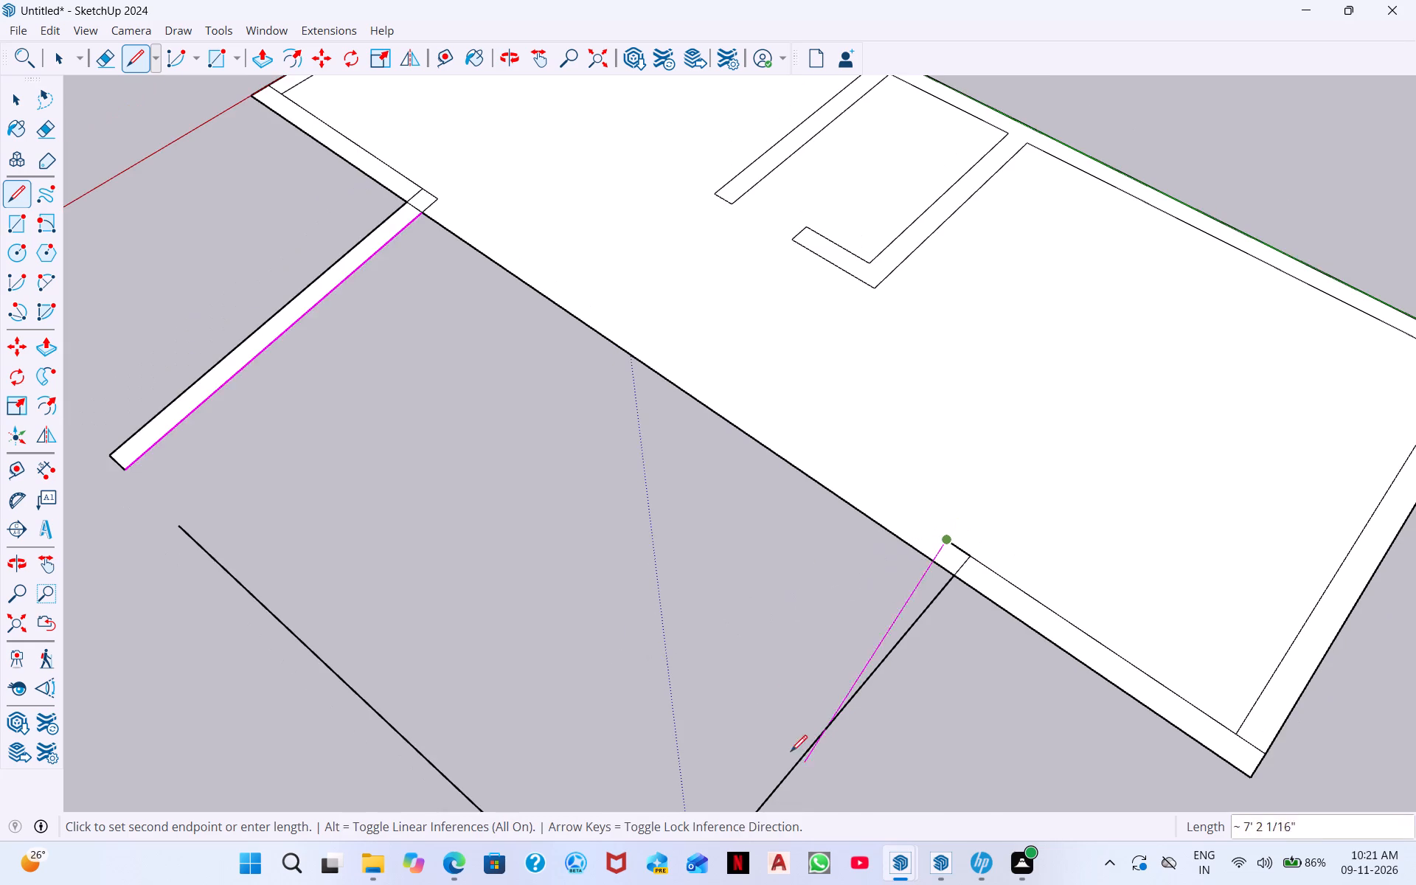
{"action": "middle_click_drag", "start_coordinate": [780, 737], "coordinate": [838, 500]}
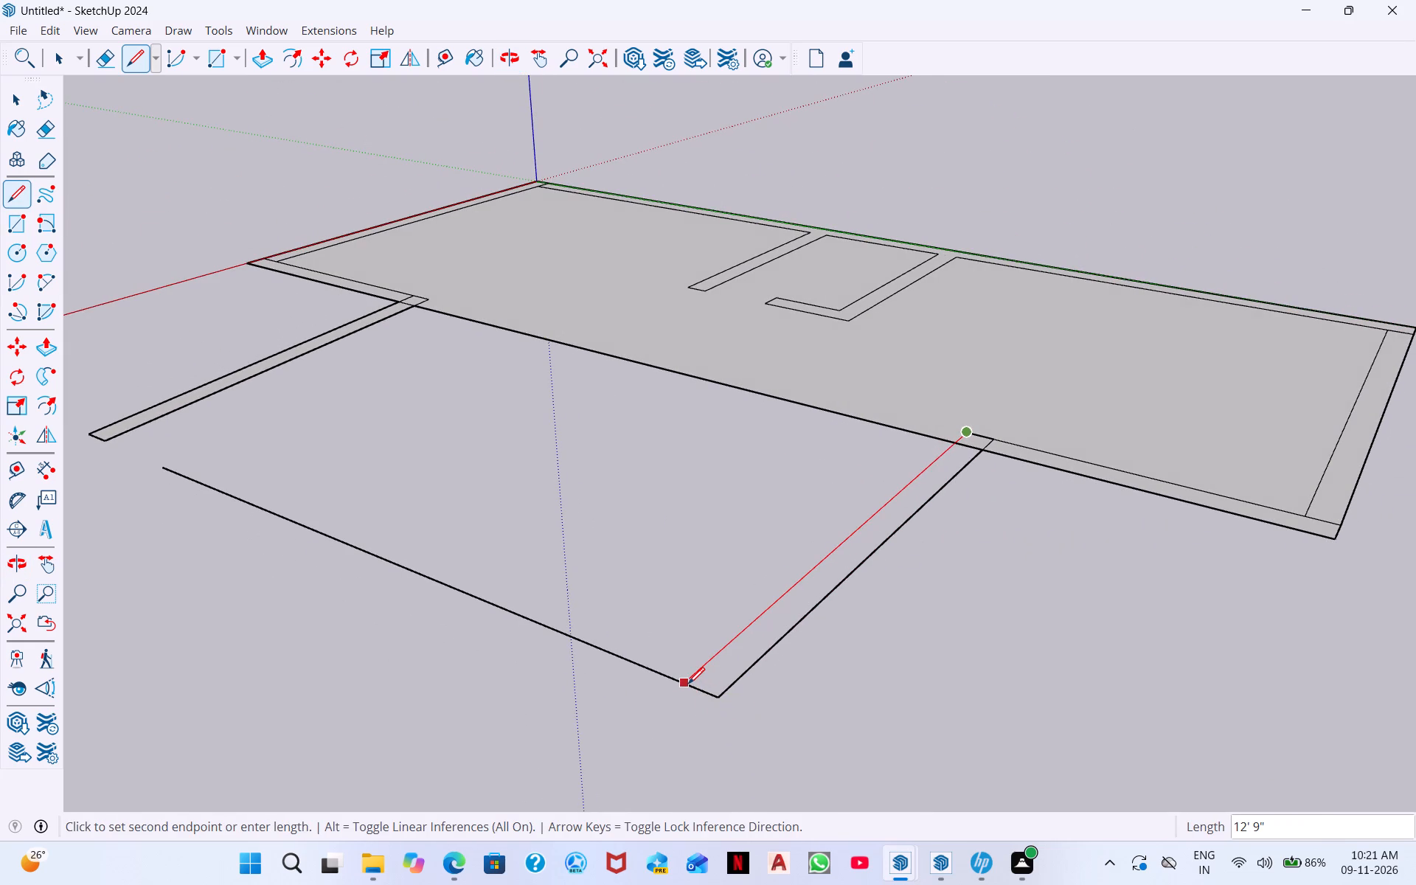
{"action": "left_click", "coordinate": [692, 681]}
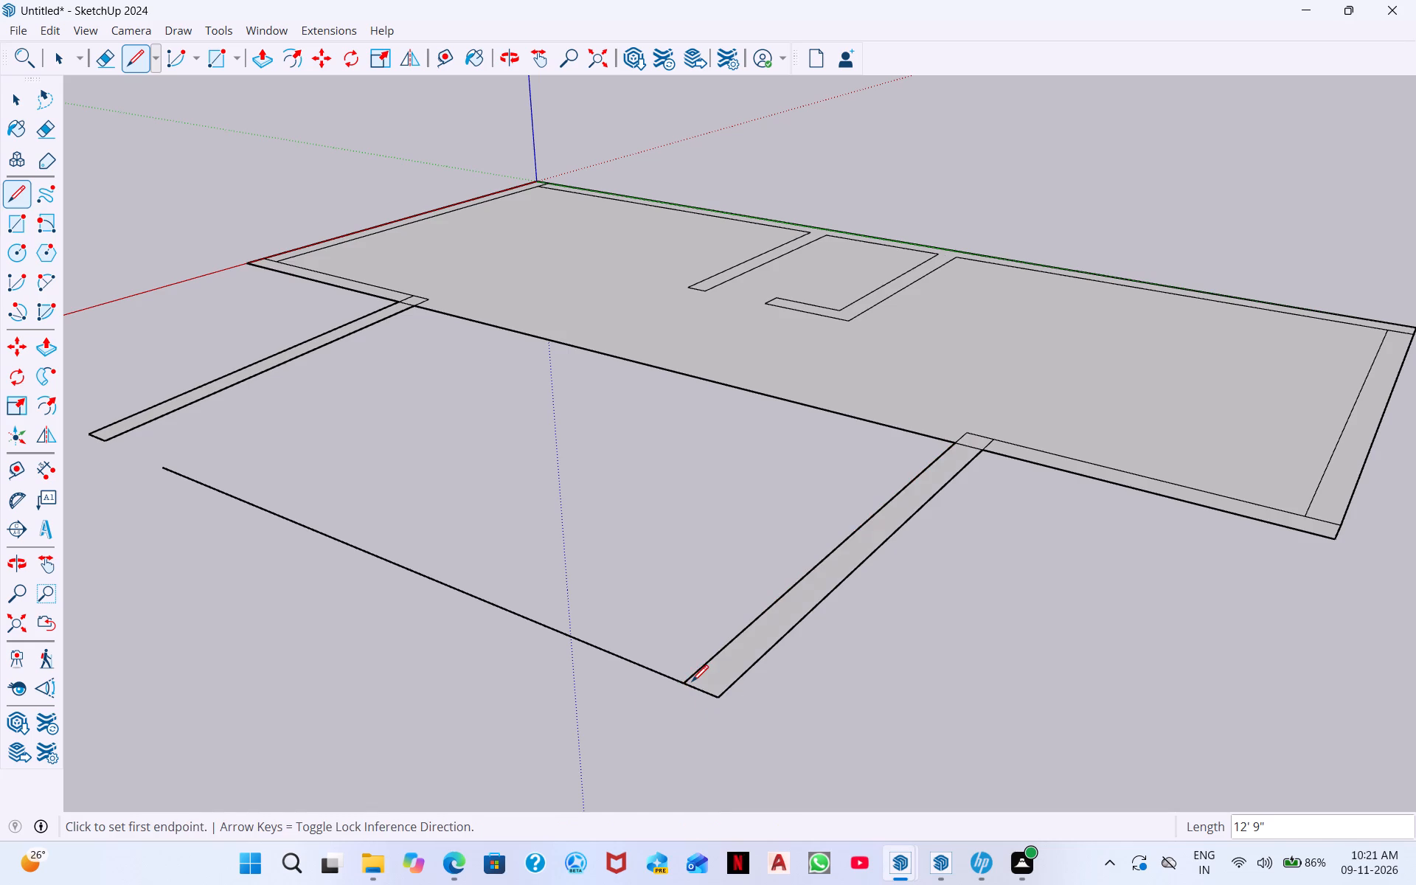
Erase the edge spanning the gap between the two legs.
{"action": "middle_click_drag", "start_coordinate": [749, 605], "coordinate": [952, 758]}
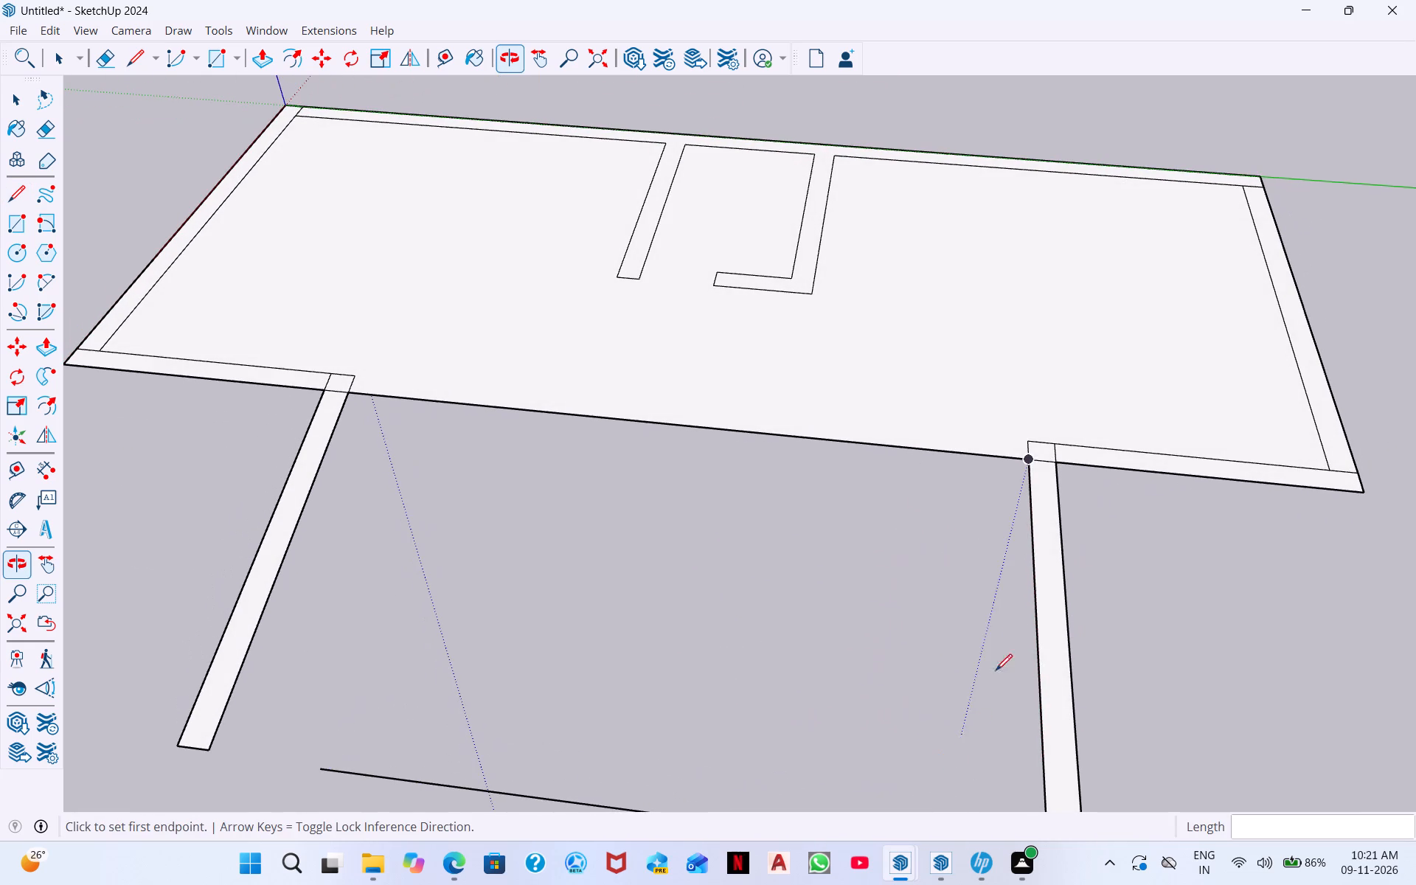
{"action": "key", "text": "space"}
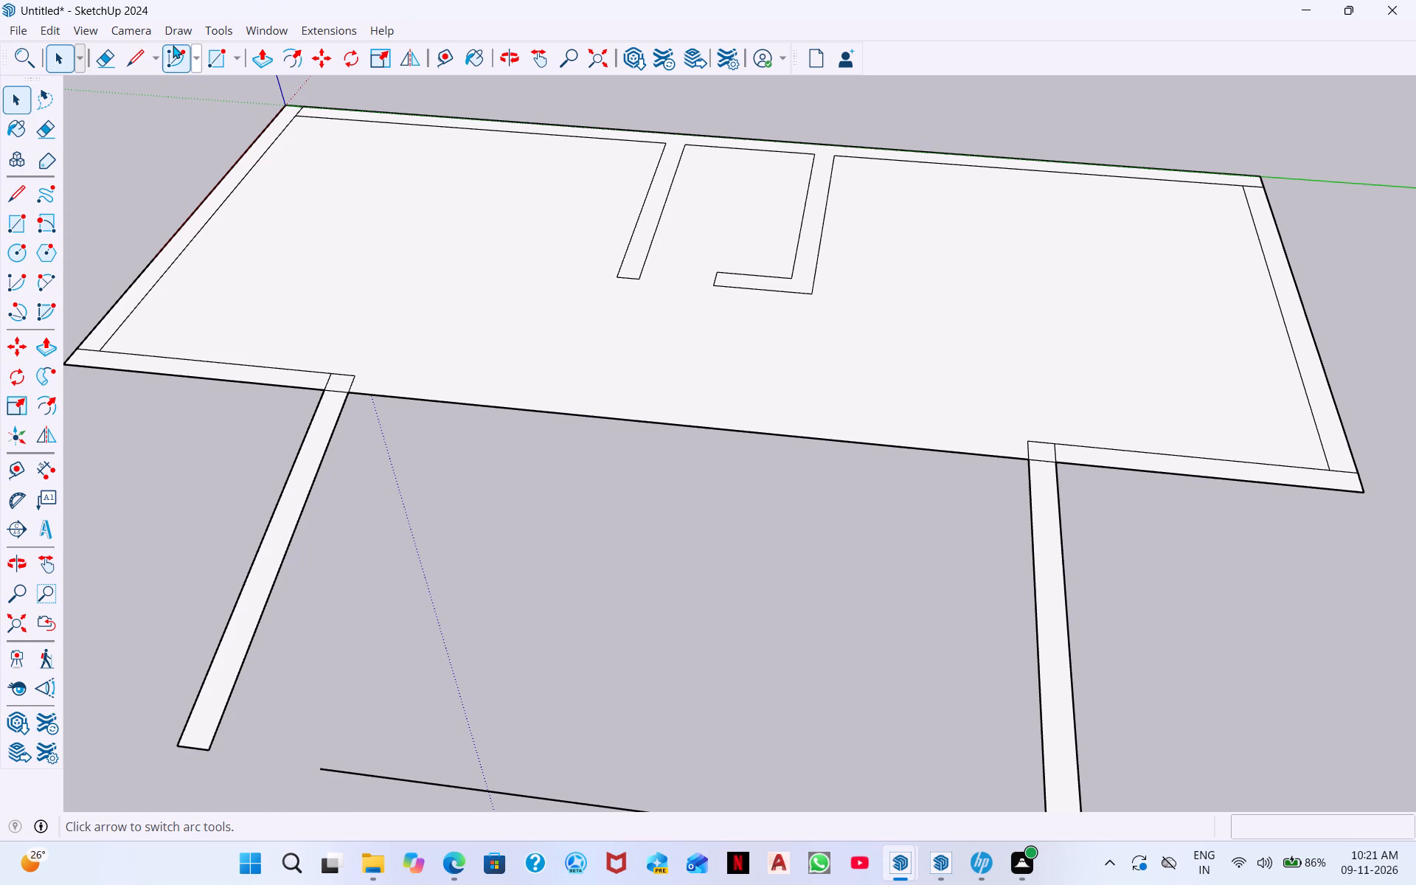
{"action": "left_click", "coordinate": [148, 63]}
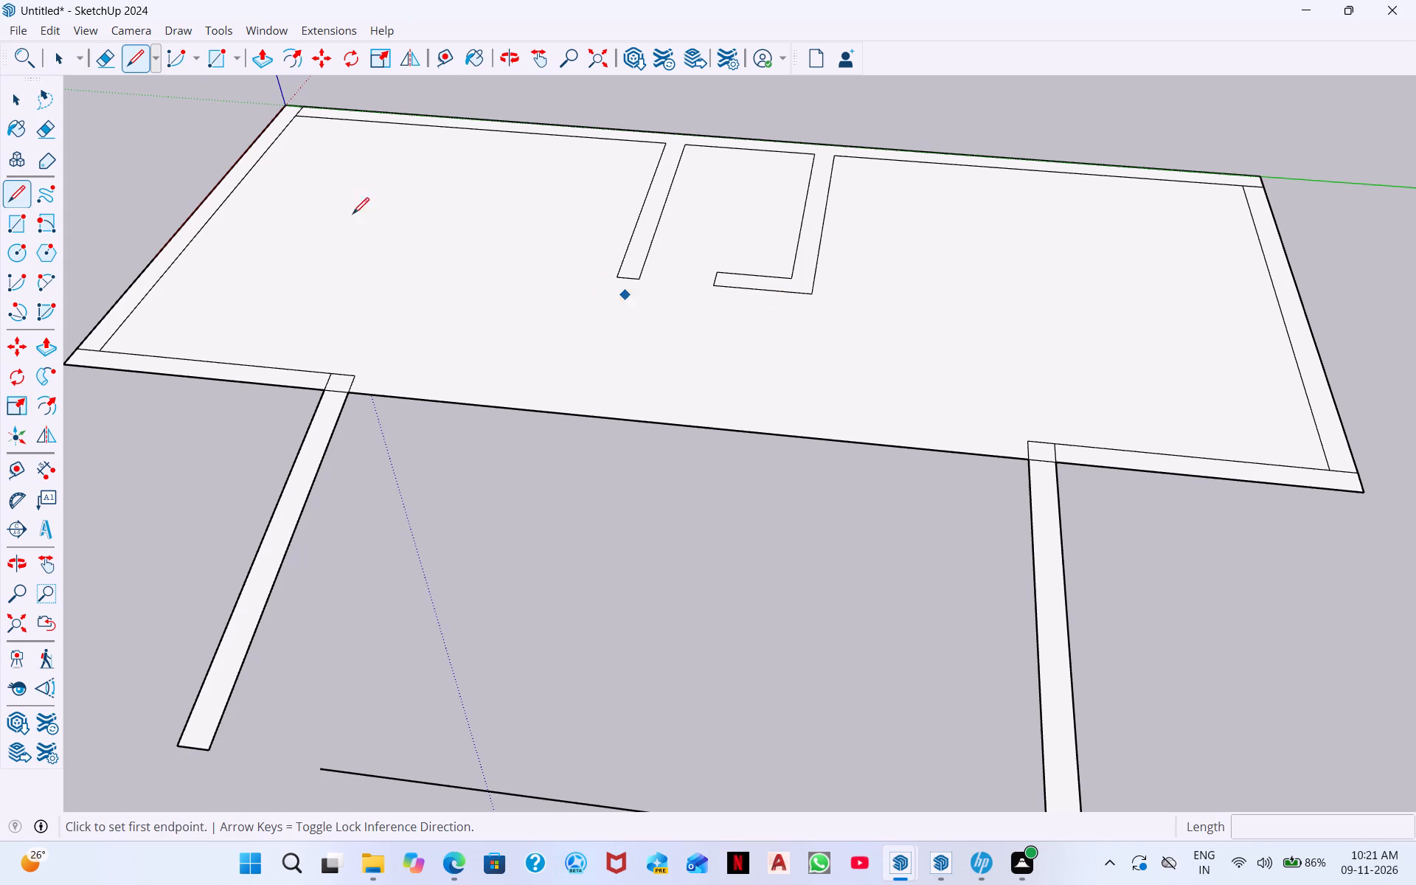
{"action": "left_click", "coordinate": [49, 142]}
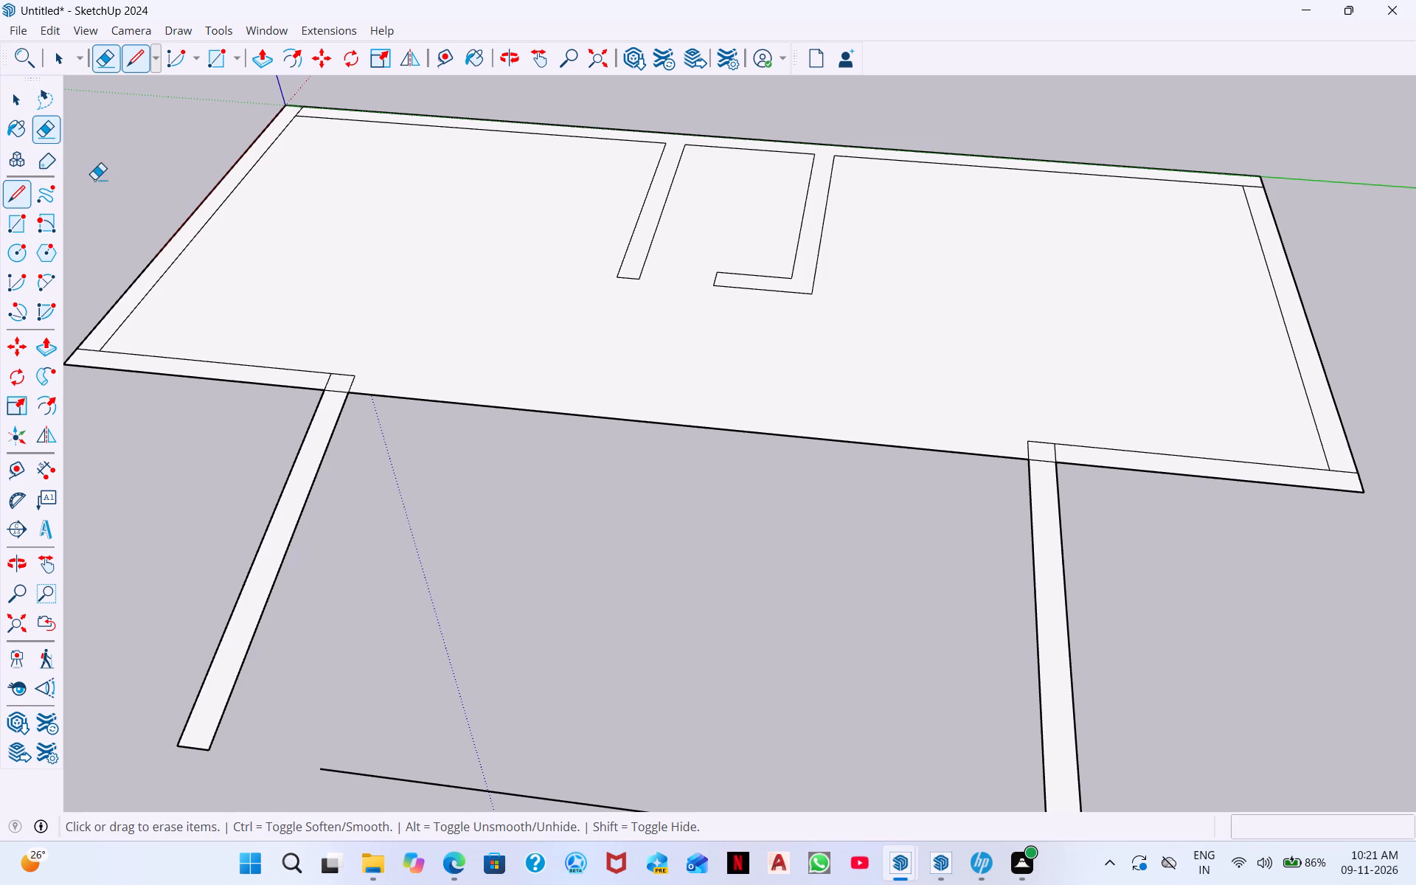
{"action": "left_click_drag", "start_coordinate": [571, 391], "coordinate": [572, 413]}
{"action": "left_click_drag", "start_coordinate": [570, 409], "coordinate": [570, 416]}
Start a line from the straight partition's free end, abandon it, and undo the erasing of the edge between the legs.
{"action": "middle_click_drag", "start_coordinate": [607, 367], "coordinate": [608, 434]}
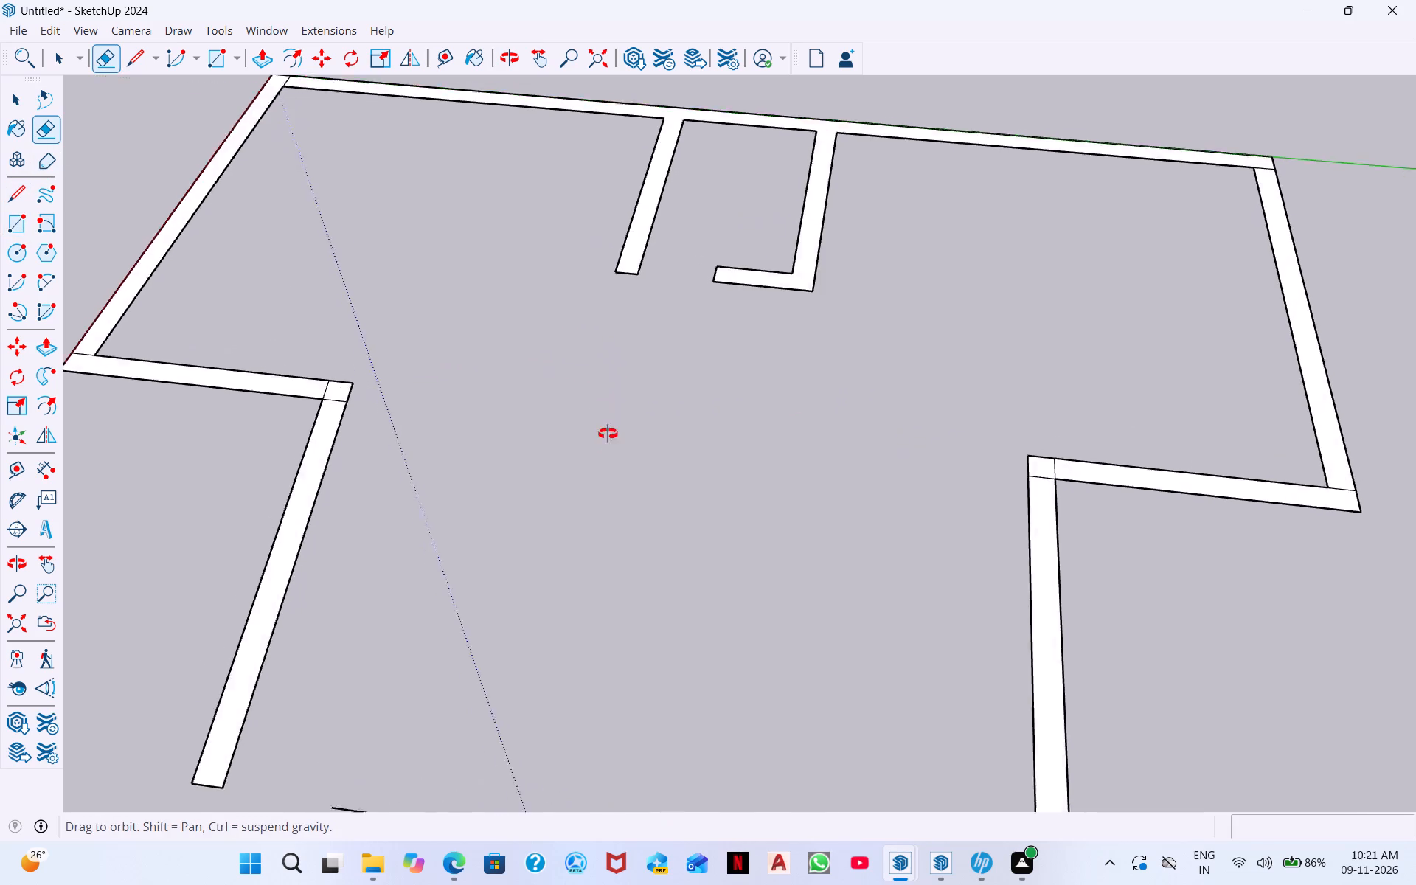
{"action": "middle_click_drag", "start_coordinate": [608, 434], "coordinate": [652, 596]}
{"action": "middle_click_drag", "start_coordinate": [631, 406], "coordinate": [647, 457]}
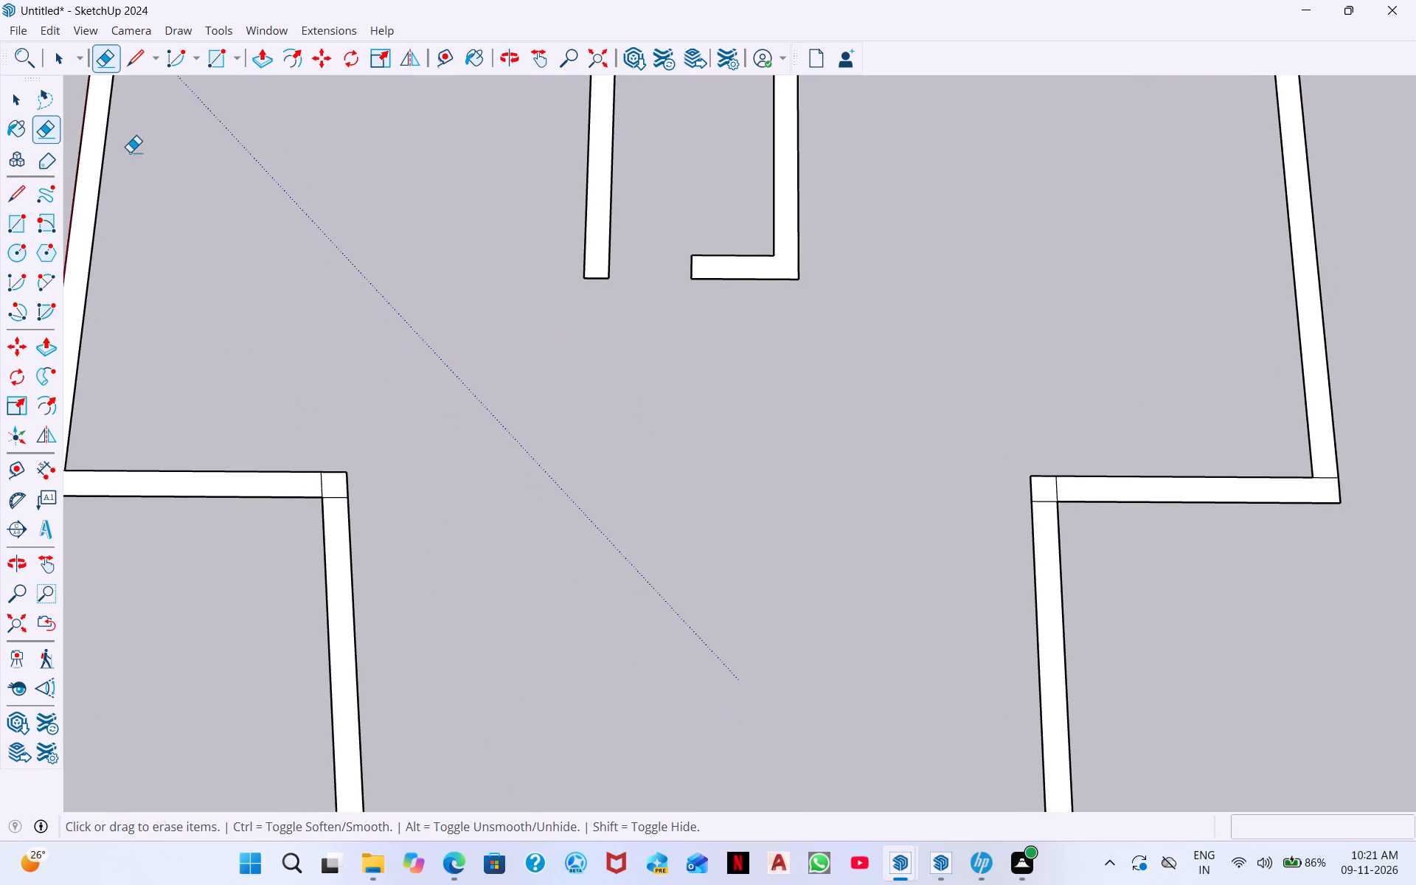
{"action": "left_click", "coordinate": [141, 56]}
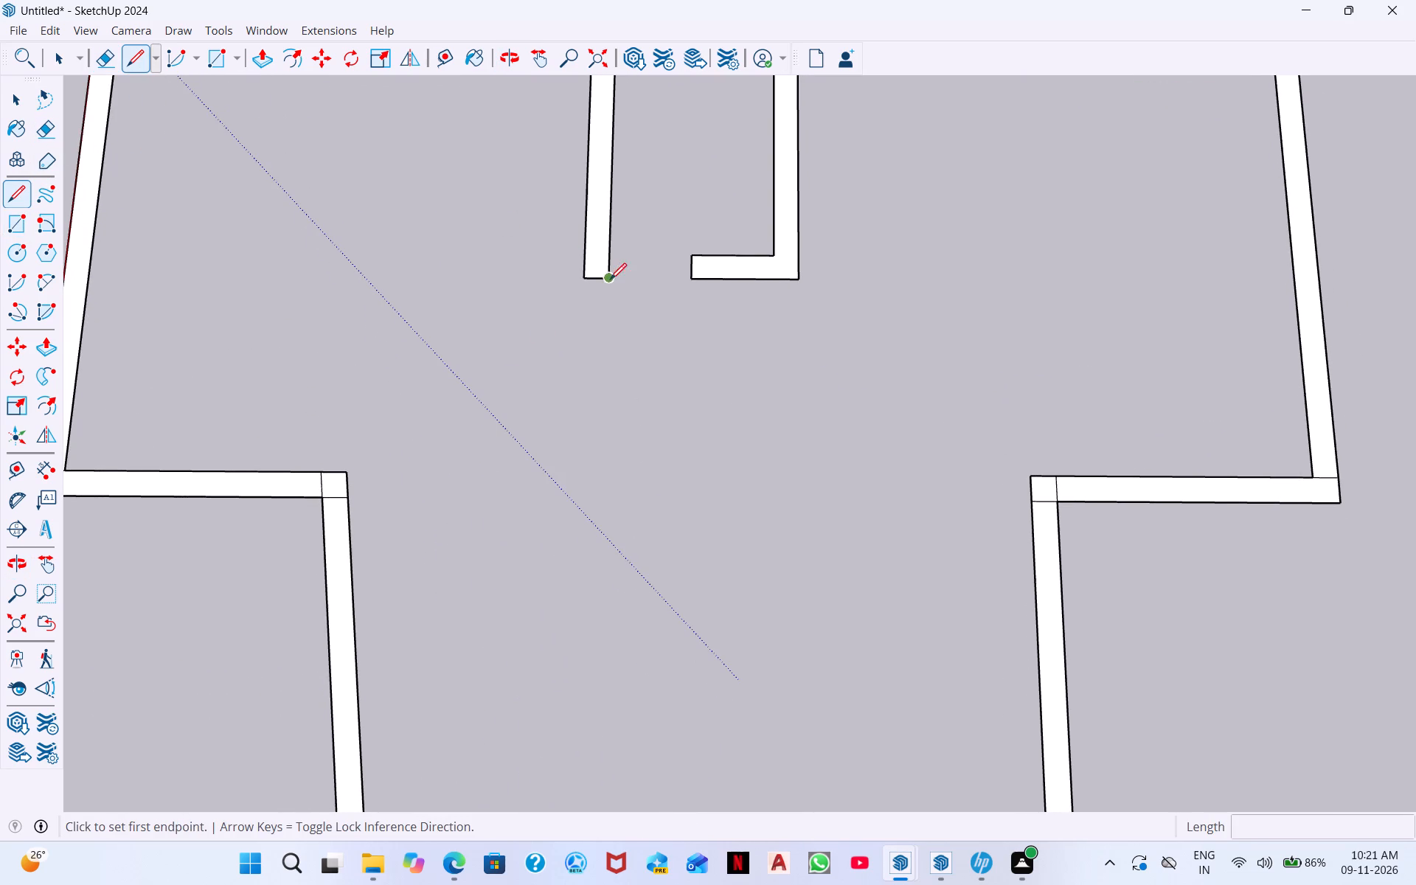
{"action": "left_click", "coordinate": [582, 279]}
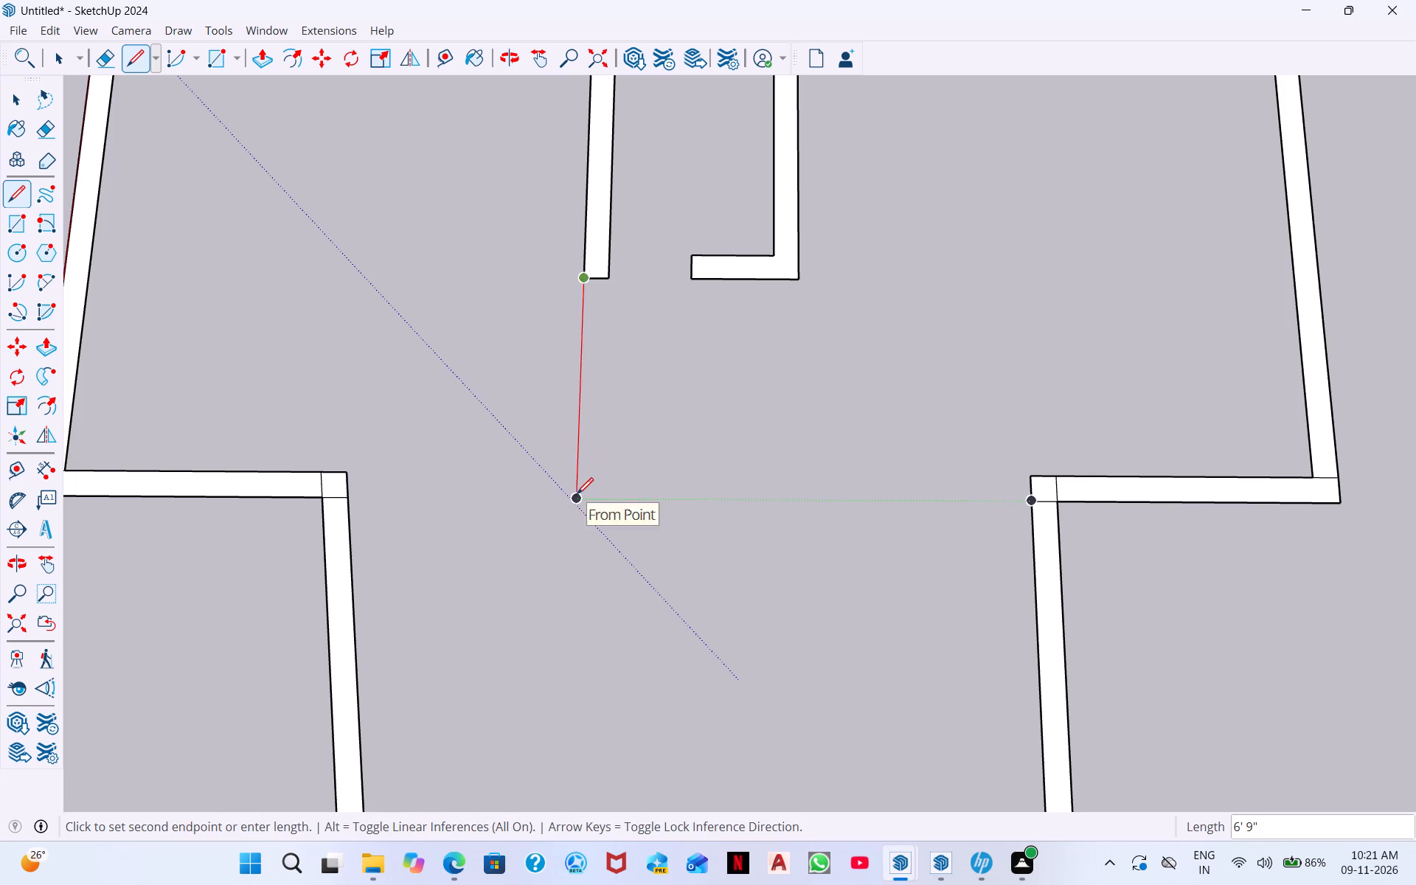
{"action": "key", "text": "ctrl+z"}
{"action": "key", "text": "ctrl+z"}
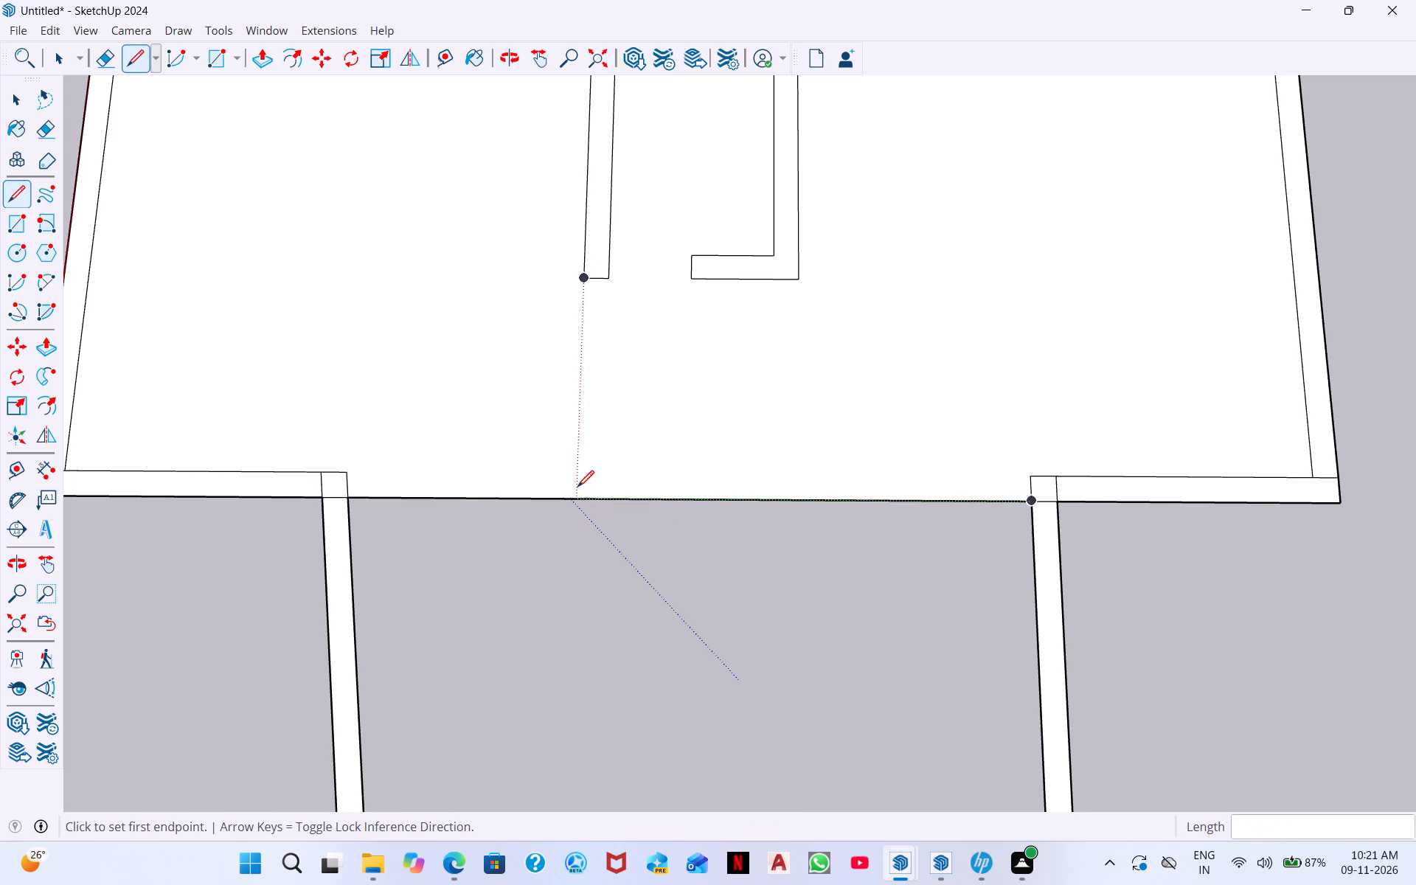
Extend the straight partition with two parallel 6' 9" lines from its end corners to the edge between the legs.
{"action": "left_click", "coordinate": [586, 279]}
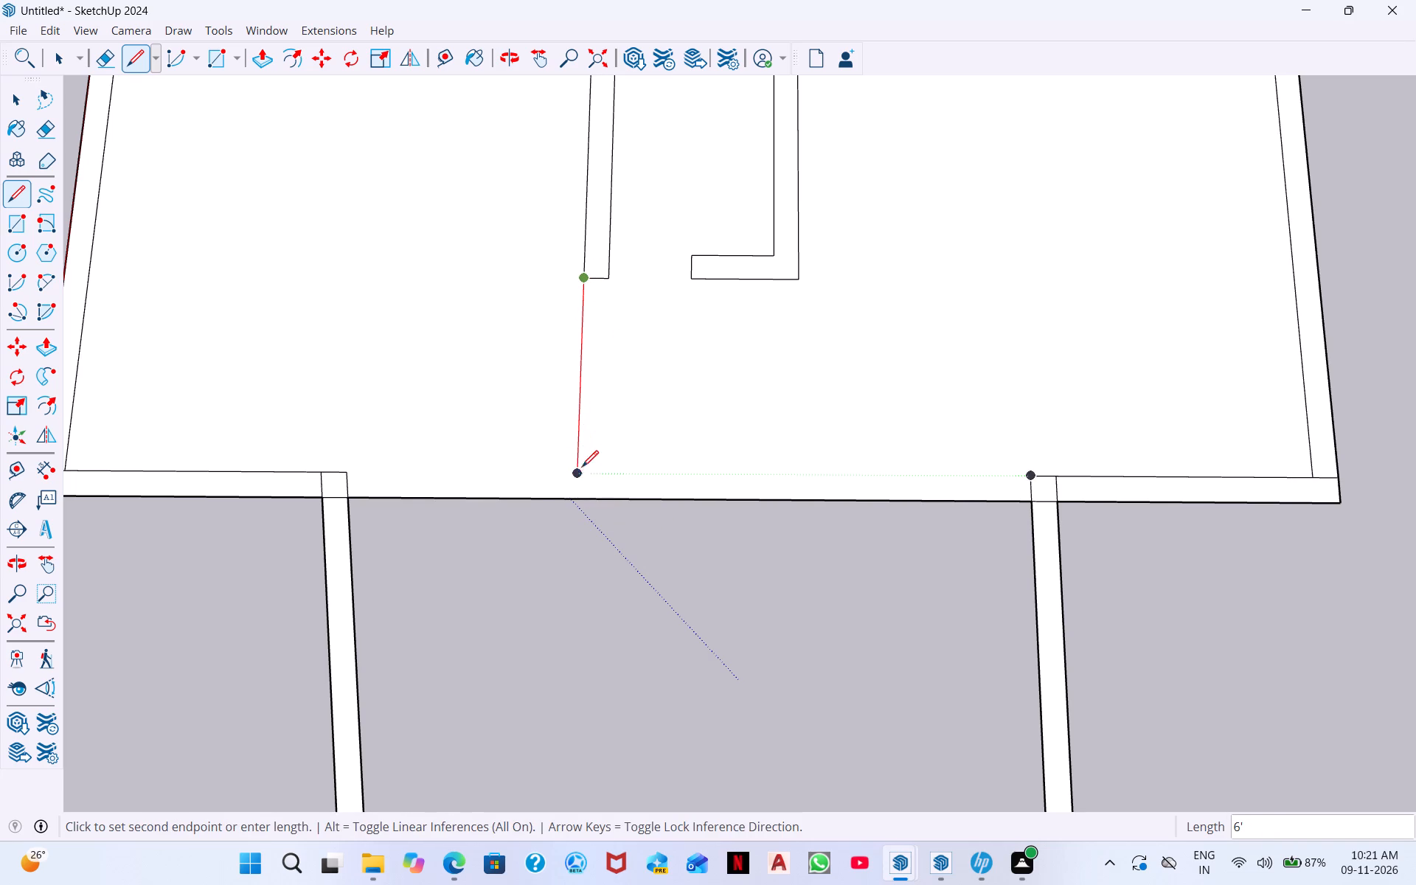
{"action": "left_click", "coordinate": [577, 499]}
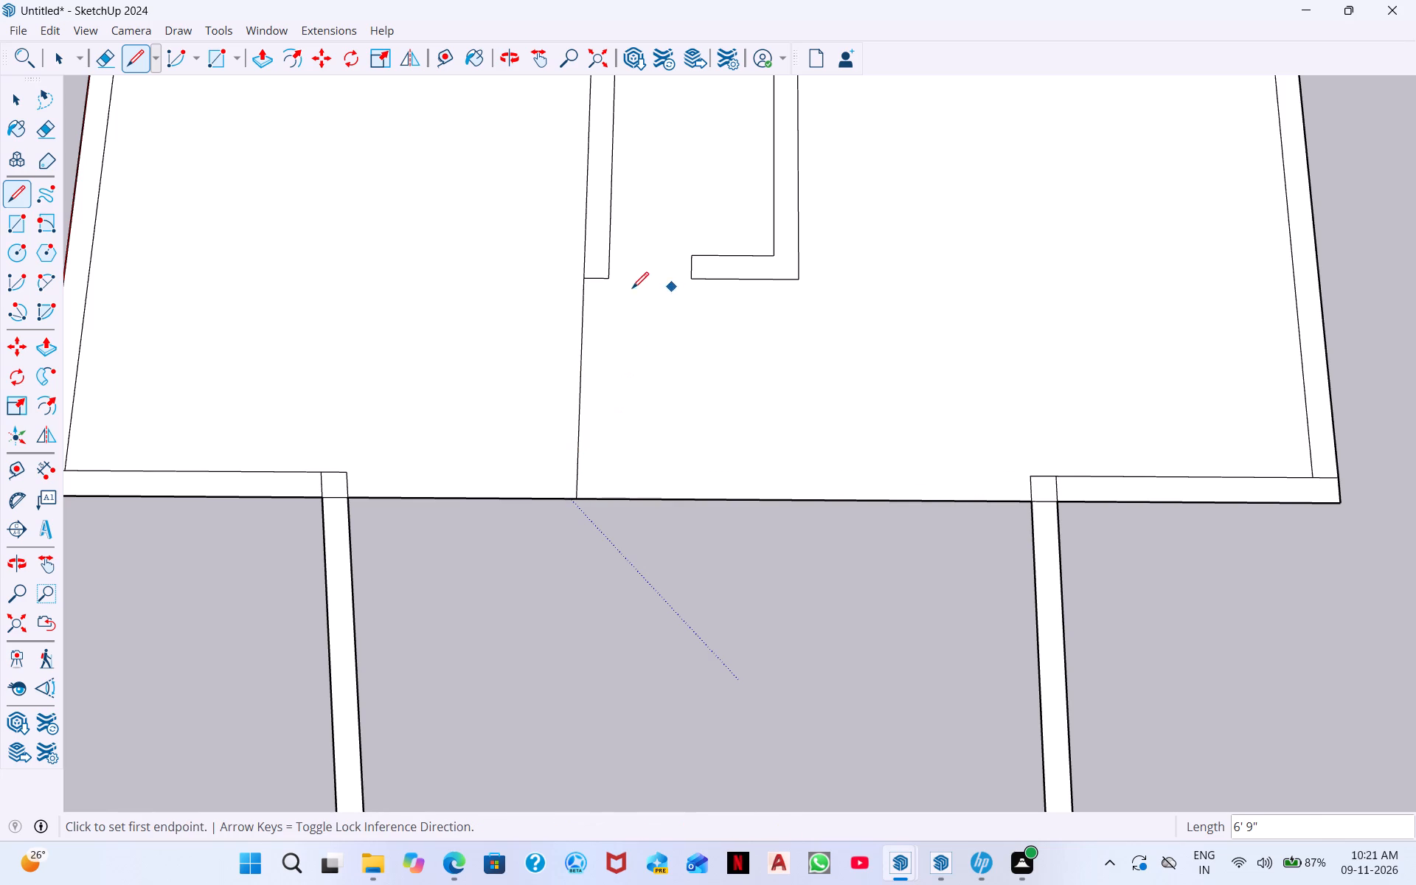
{"action": "left_click", "coordinate": [613, 281]}
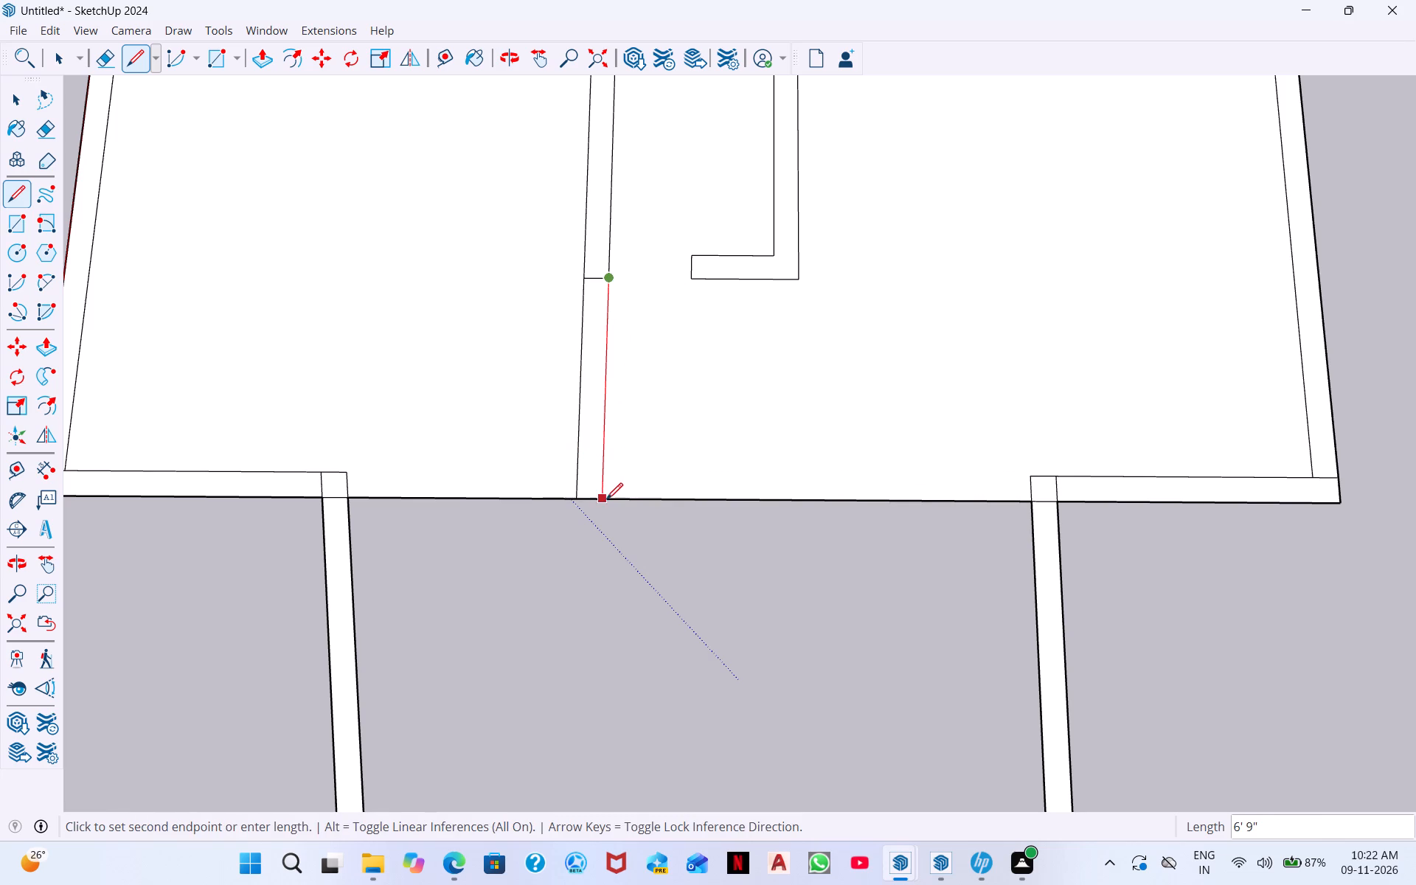
{"action": "left_click", "coordinate": [605, 500]}
Extend the L-shaped partition to the front wall's outer edge with parallel 6' 9" and 7' 6" lines from its outer and inner corners.
{"action": "left_click", "coordinate": [800, 280]}
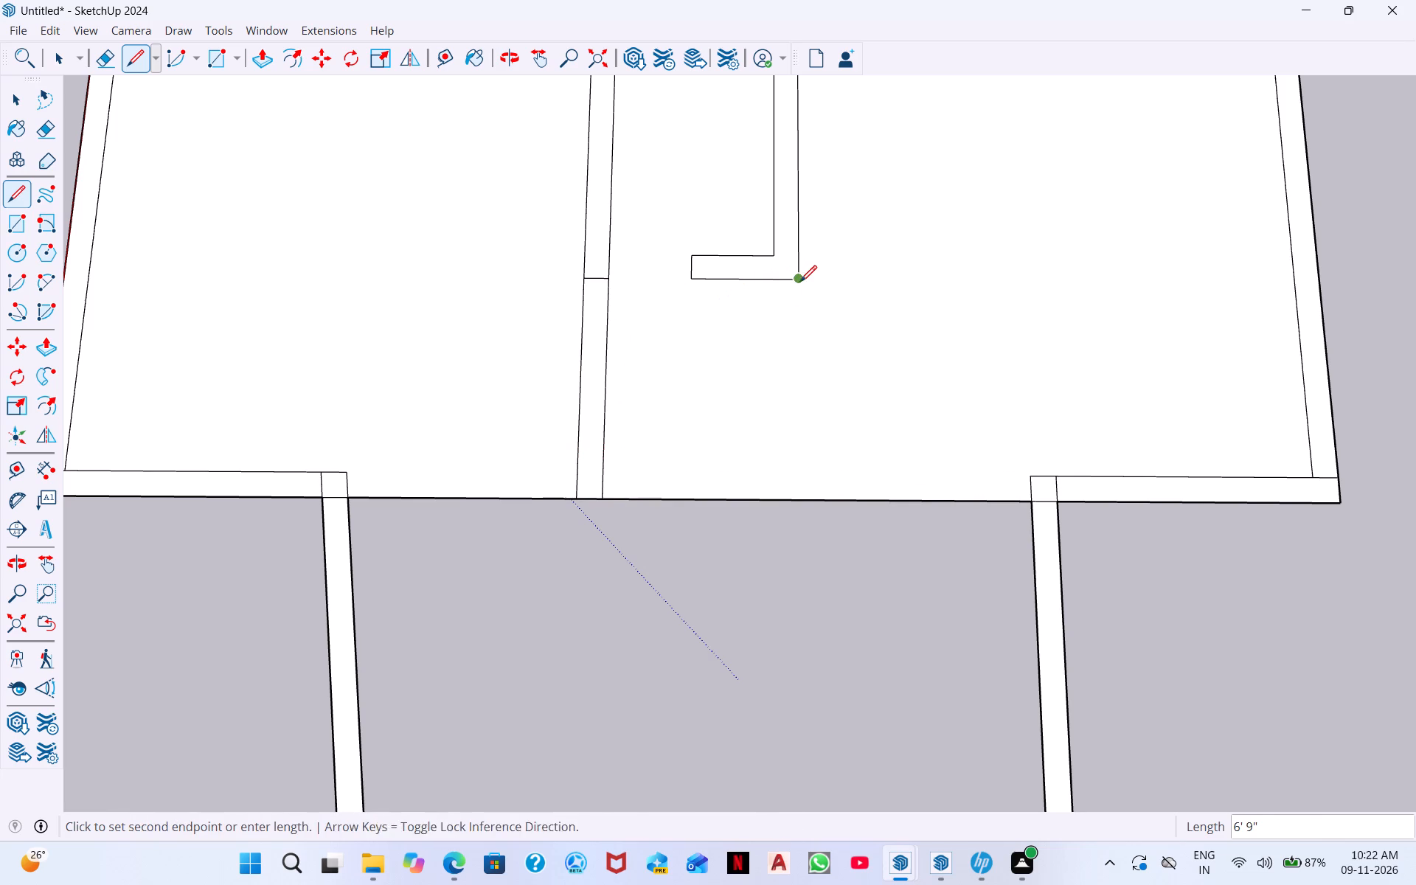
{"action": "left_click", "coordinate": [799, 500]}
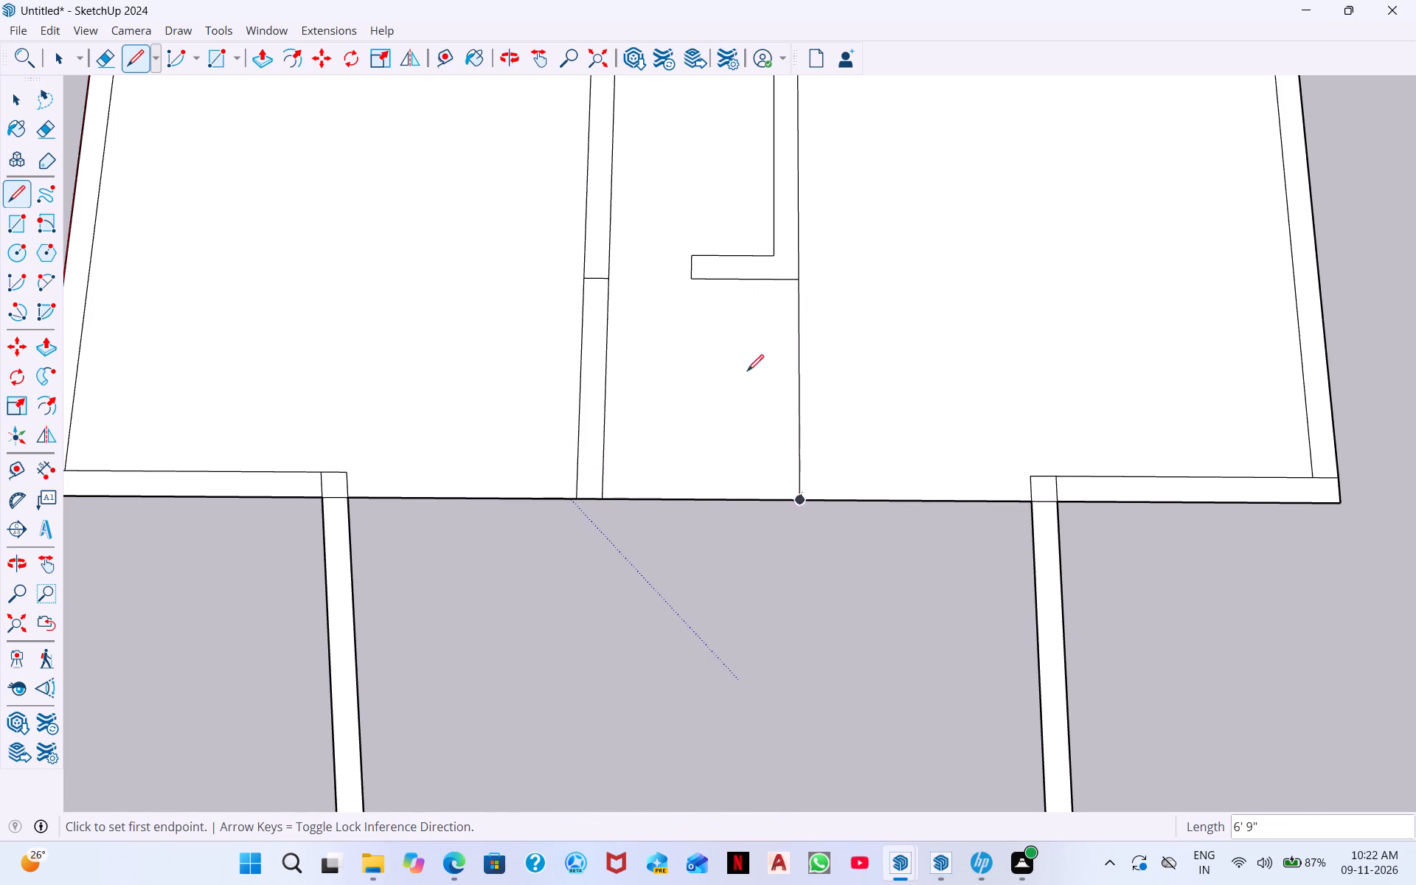
{"action": "left_click", "coordinate": [772, 257]}
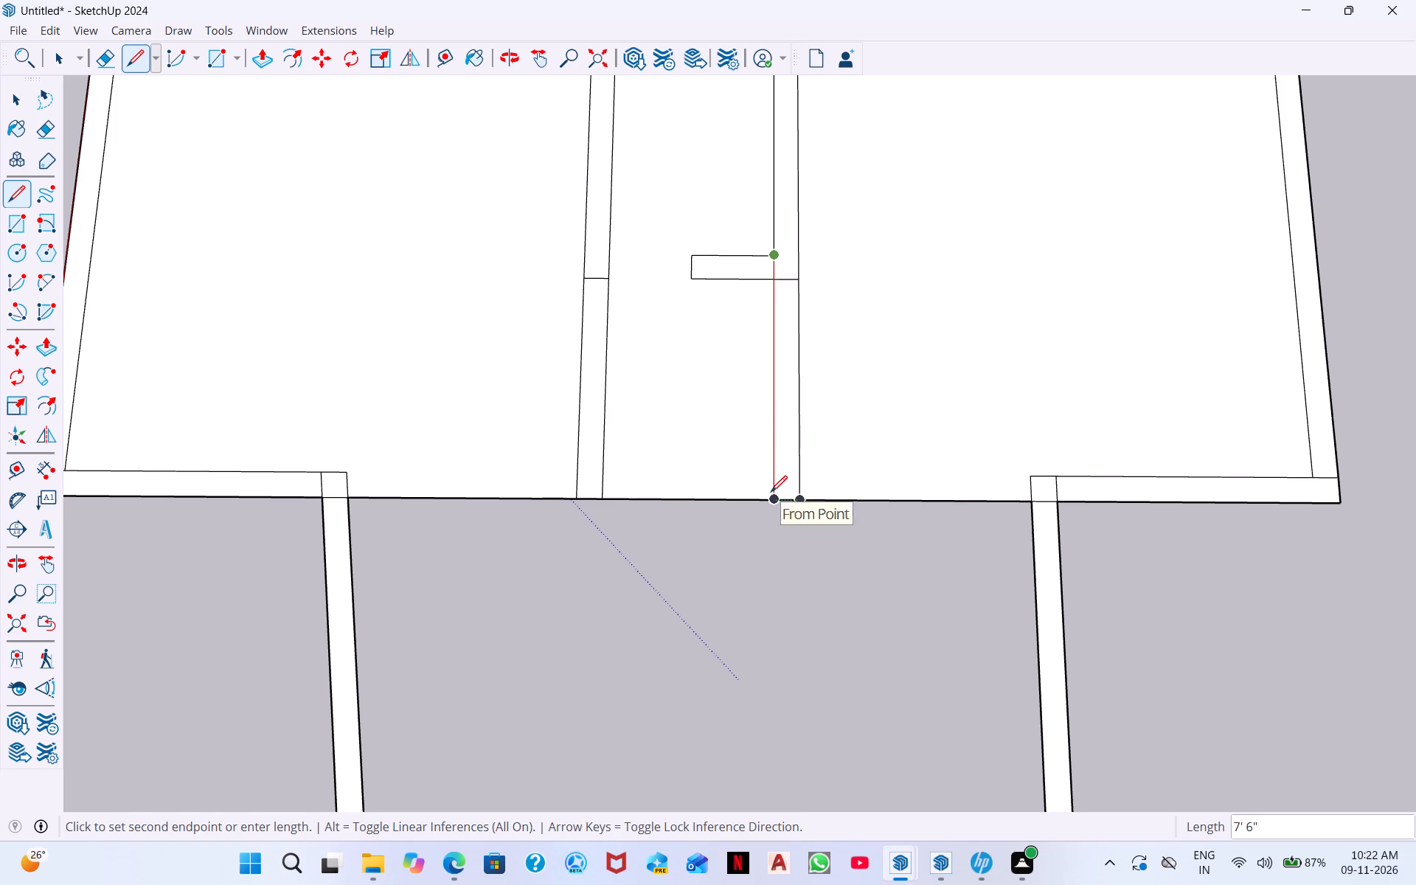
{"action": "left_click", "coordinate": [771, 499]}
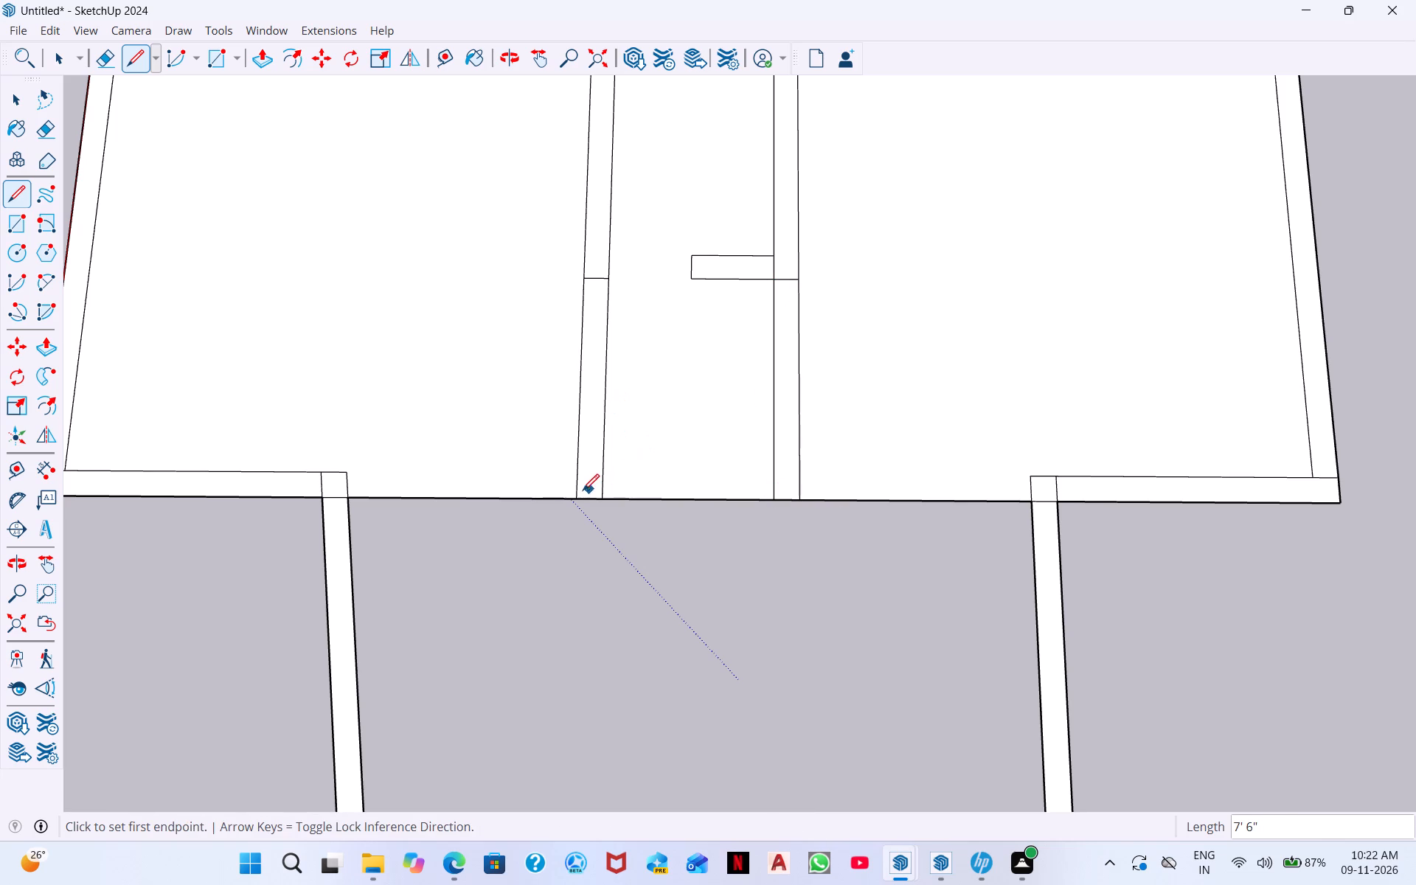
Draw the front wall's missing inner edges along the green axis, joining each leg's inner corner to the facing side of the nearest partition.
{"action": "left_click", "coordinate": [349, 475]}
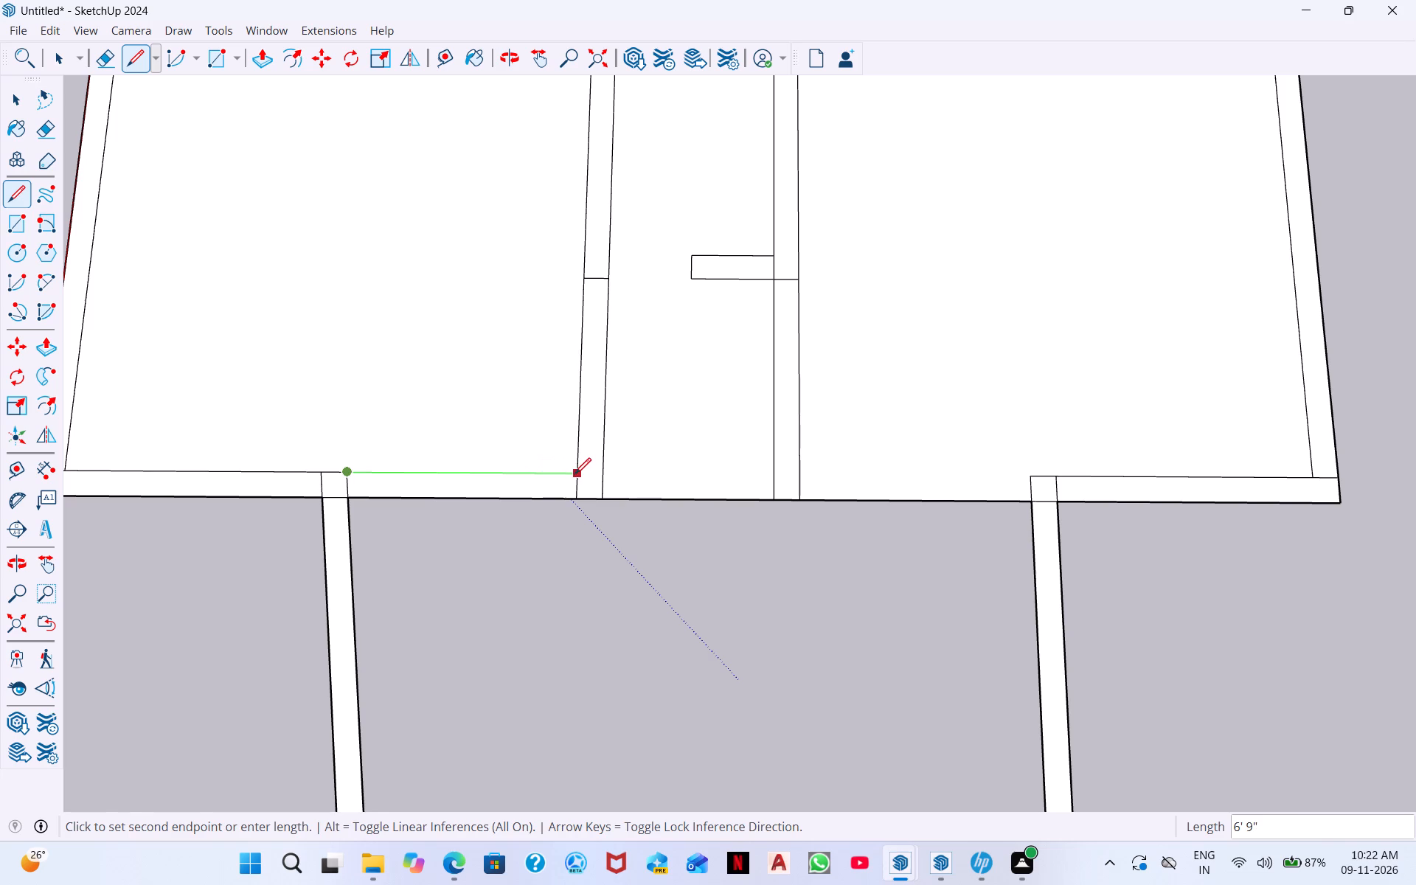
{"action": "left_click", "coordinate": [575, 474]}
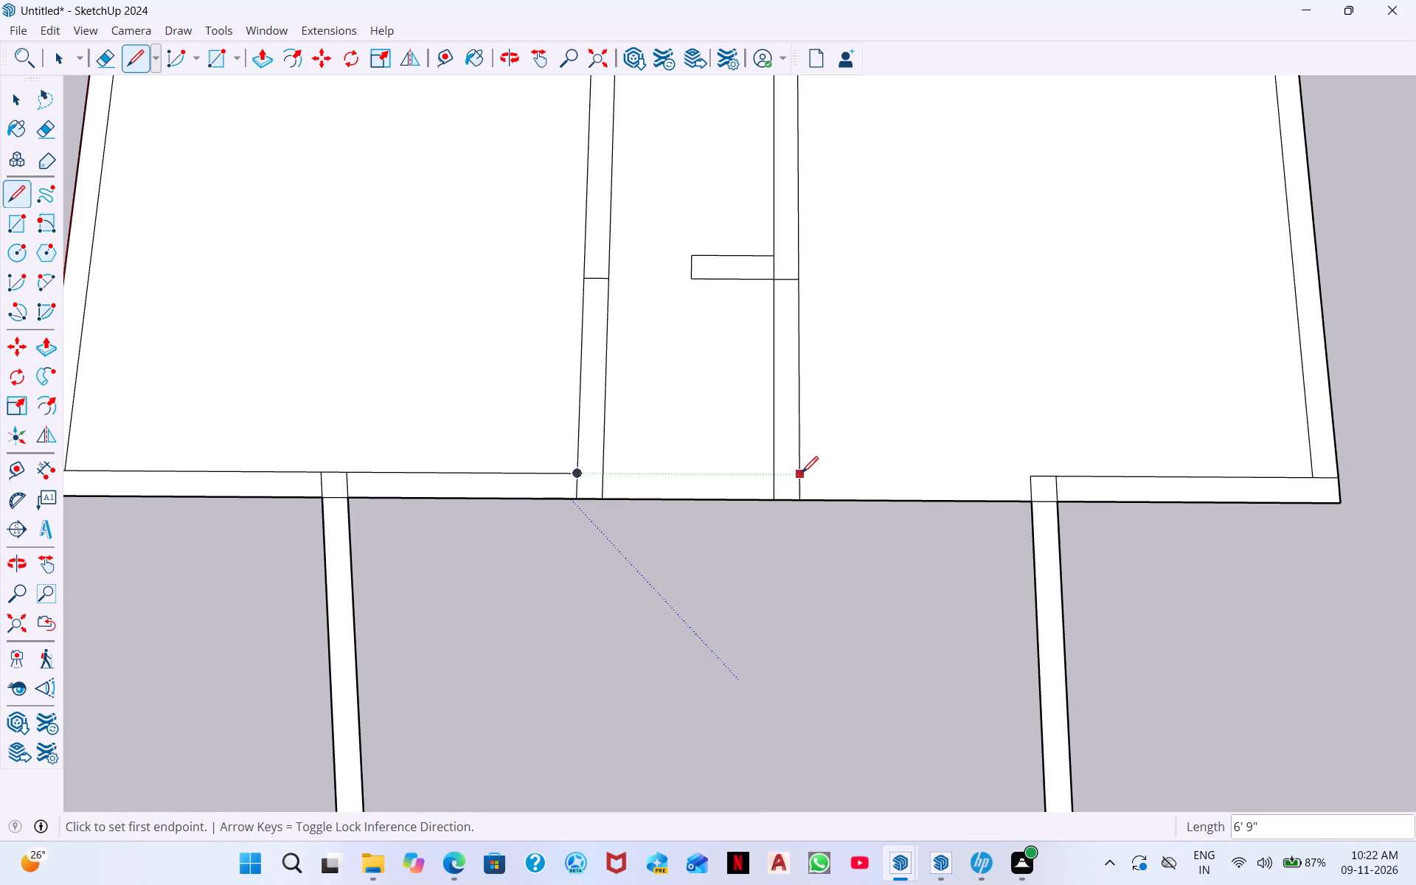
{"action": "left_click", "coordinate": [802, 473]}
{"action": "left_click", "coordinate": [1033, 477]}
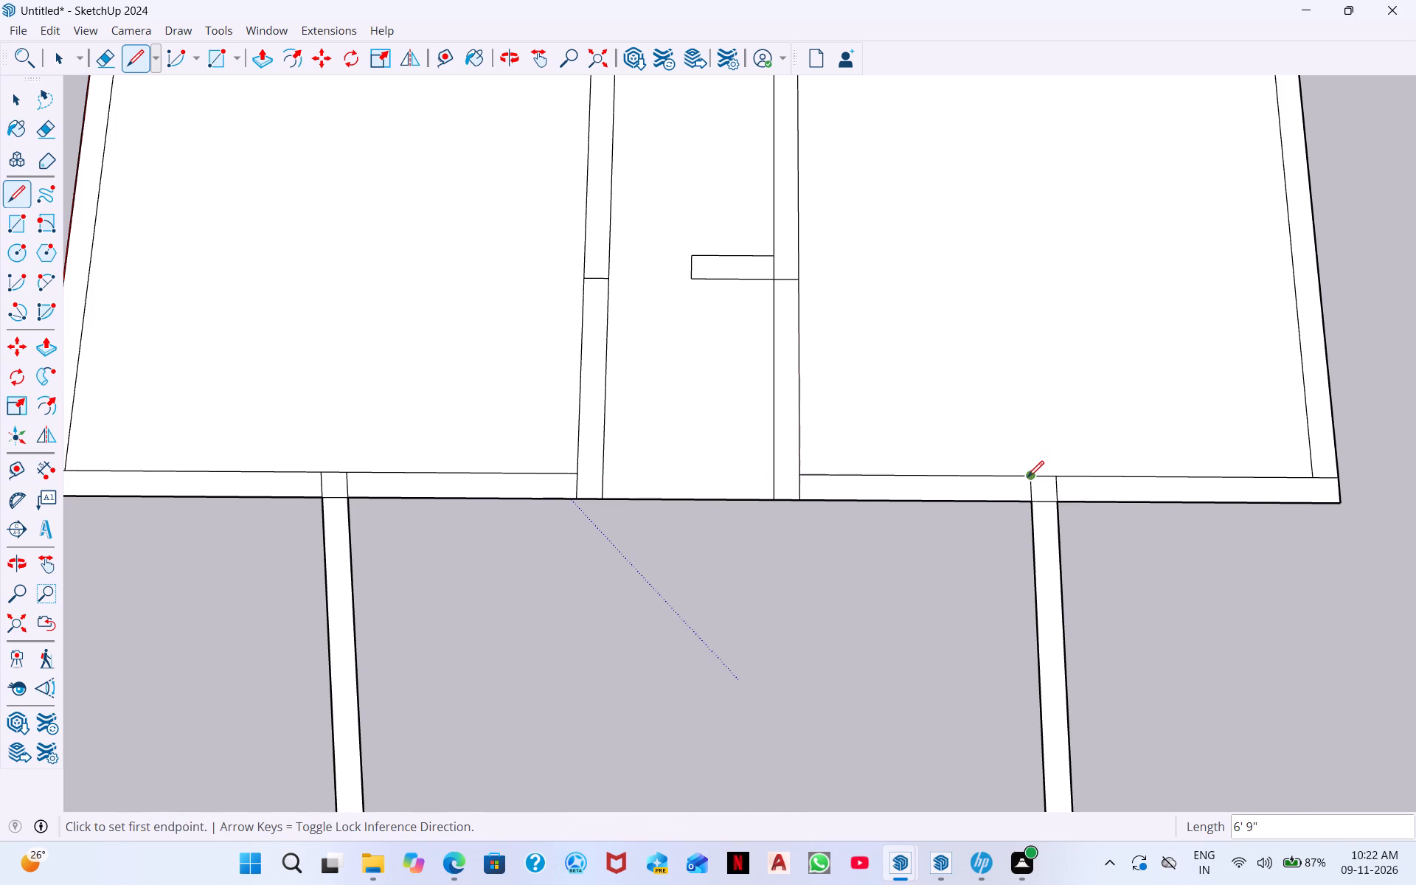
Erase the front edge spanning the passage between the two partitions.
{"action": "scroll", "coordinate": [745, 463], "scroll_direction": "down", "scroll_amount": 1}
{"action": "middle_click_drag", "start_coordinate": [729, 488], "coordinate": [728, 398]}
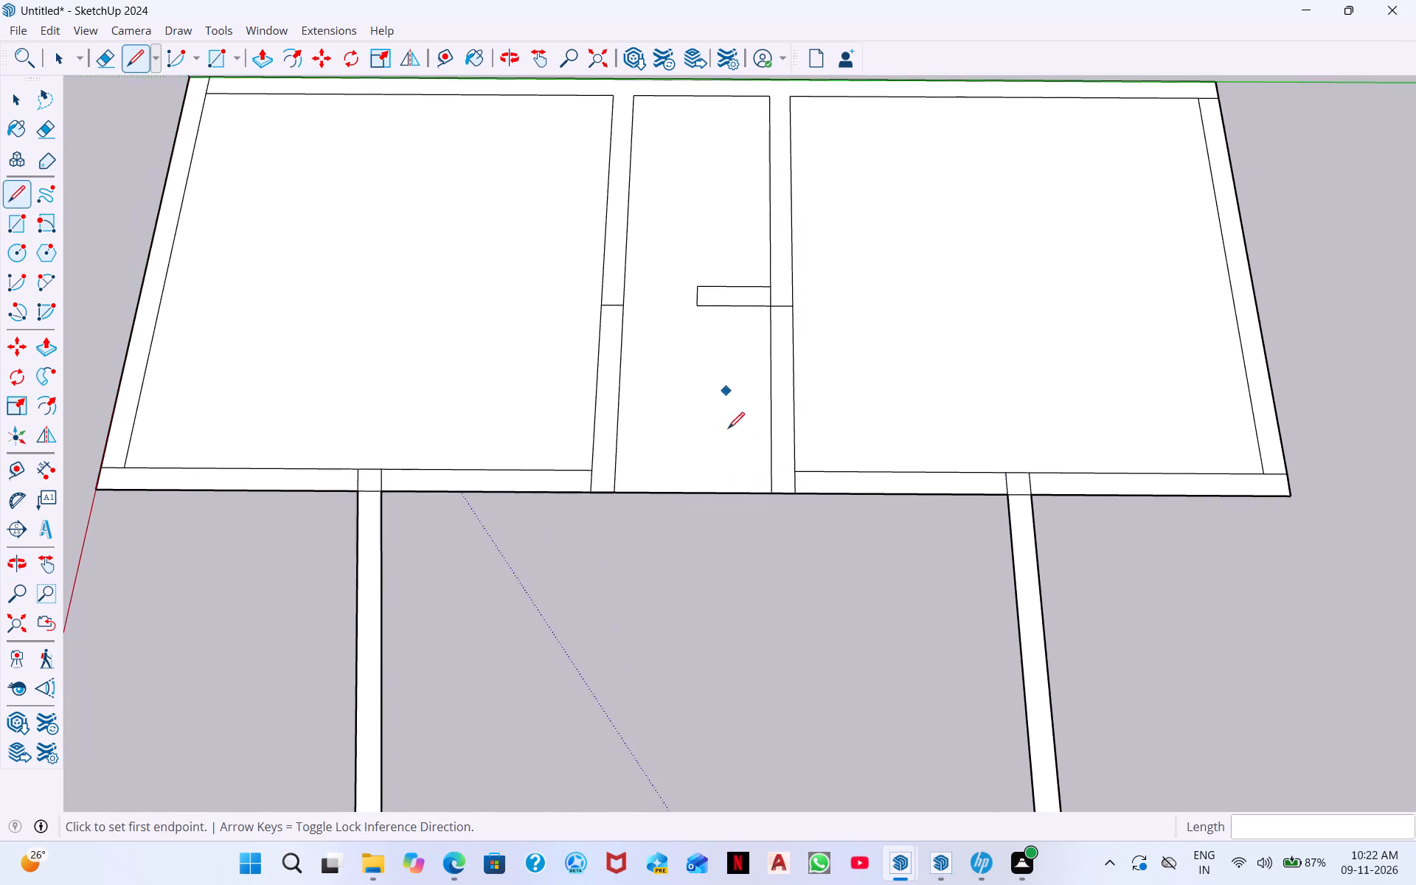
{"action": "middle_click_drag", "start_coordinate": [724, 543], "coordinate": [709, 304]}
{"action": "middle_click_drag", "start_coordinate": [622, 500], "coordinate": [802, 302]}
{"action": "middle_click_drag", "start_coordinate": [609, 526], "coordinate": [727, 391]}
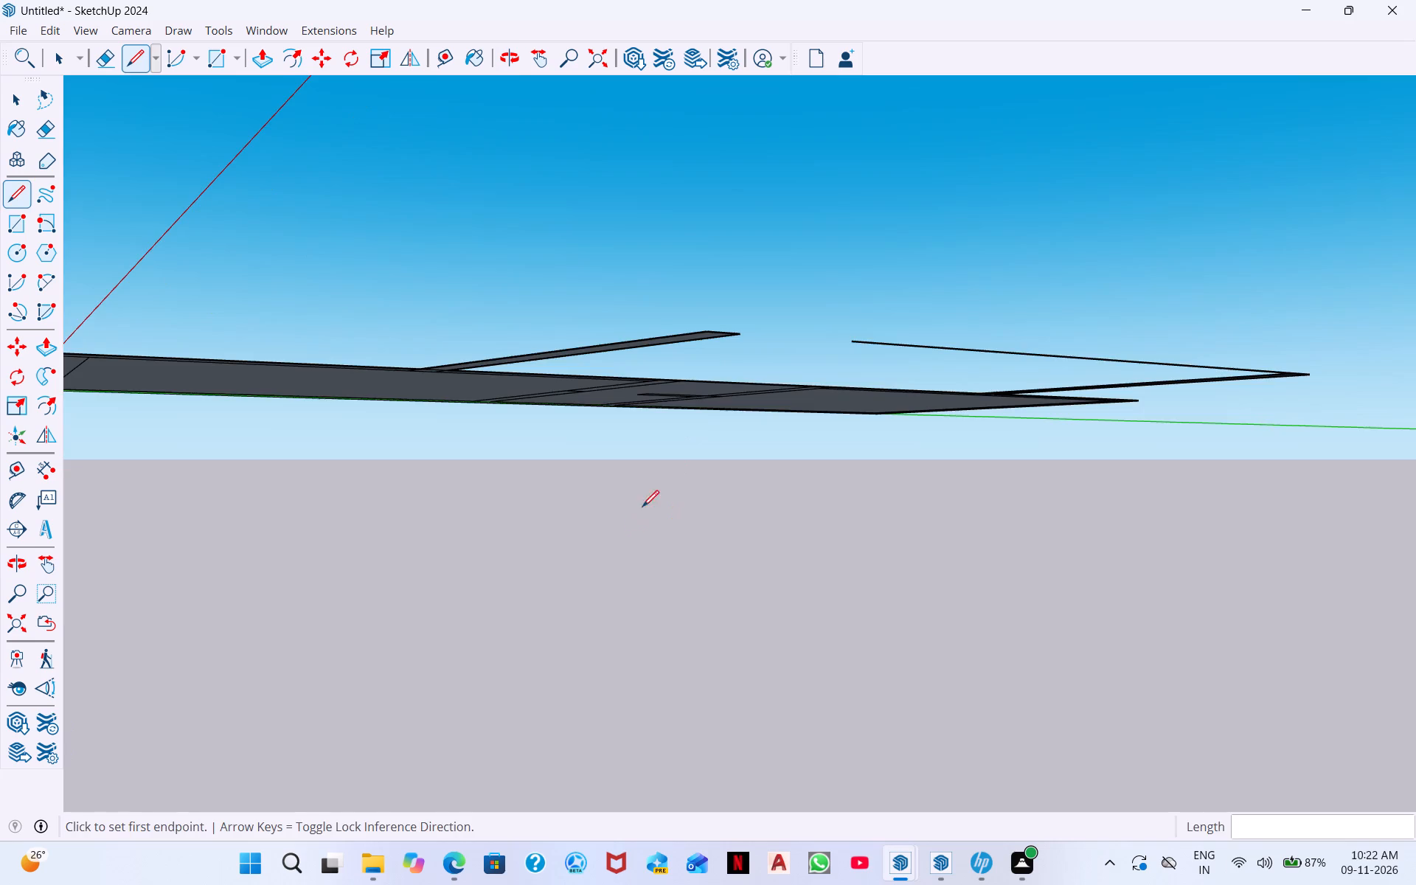
{"action": "middle_click_drag", "start_coordinate": [648, 502], "coordinate": [1165, 714]}
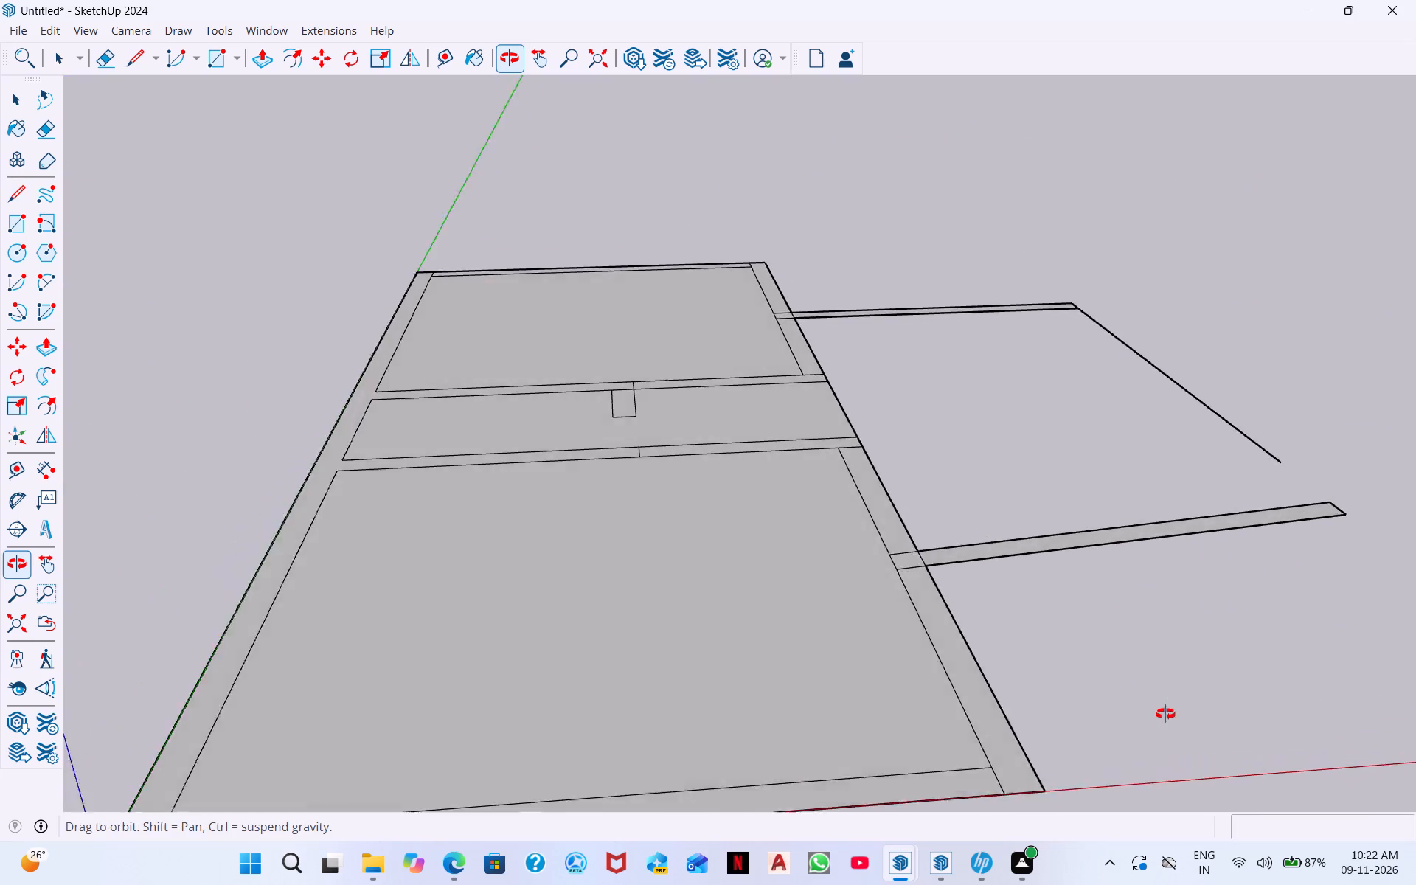
{"action": "middle_click_drag", "start_coordinate": [1165, 714], "coordinate": [752, 838]}
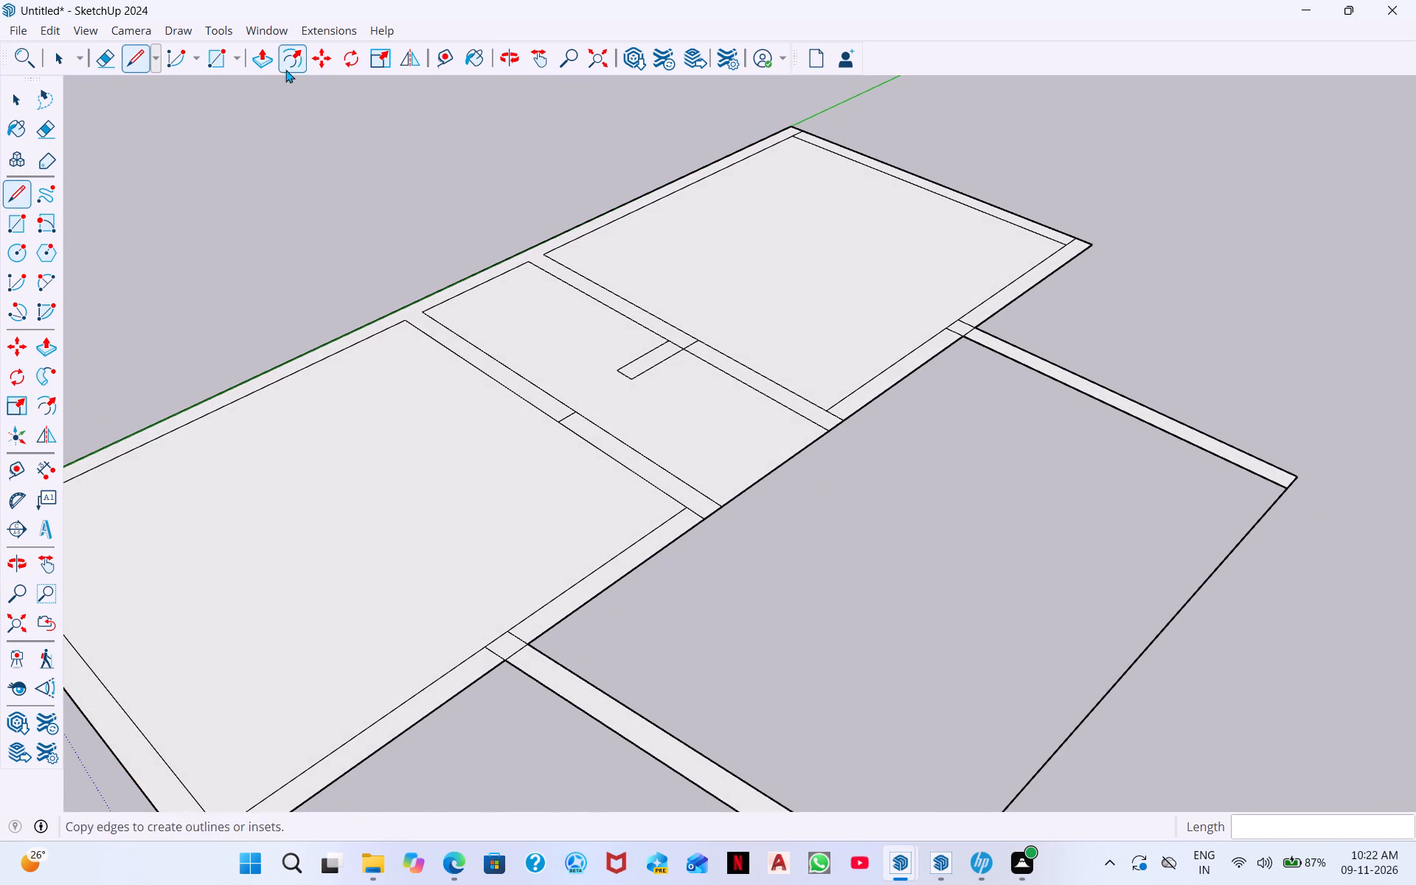
{"action": "left_click", "coordinate": [260, 67]}
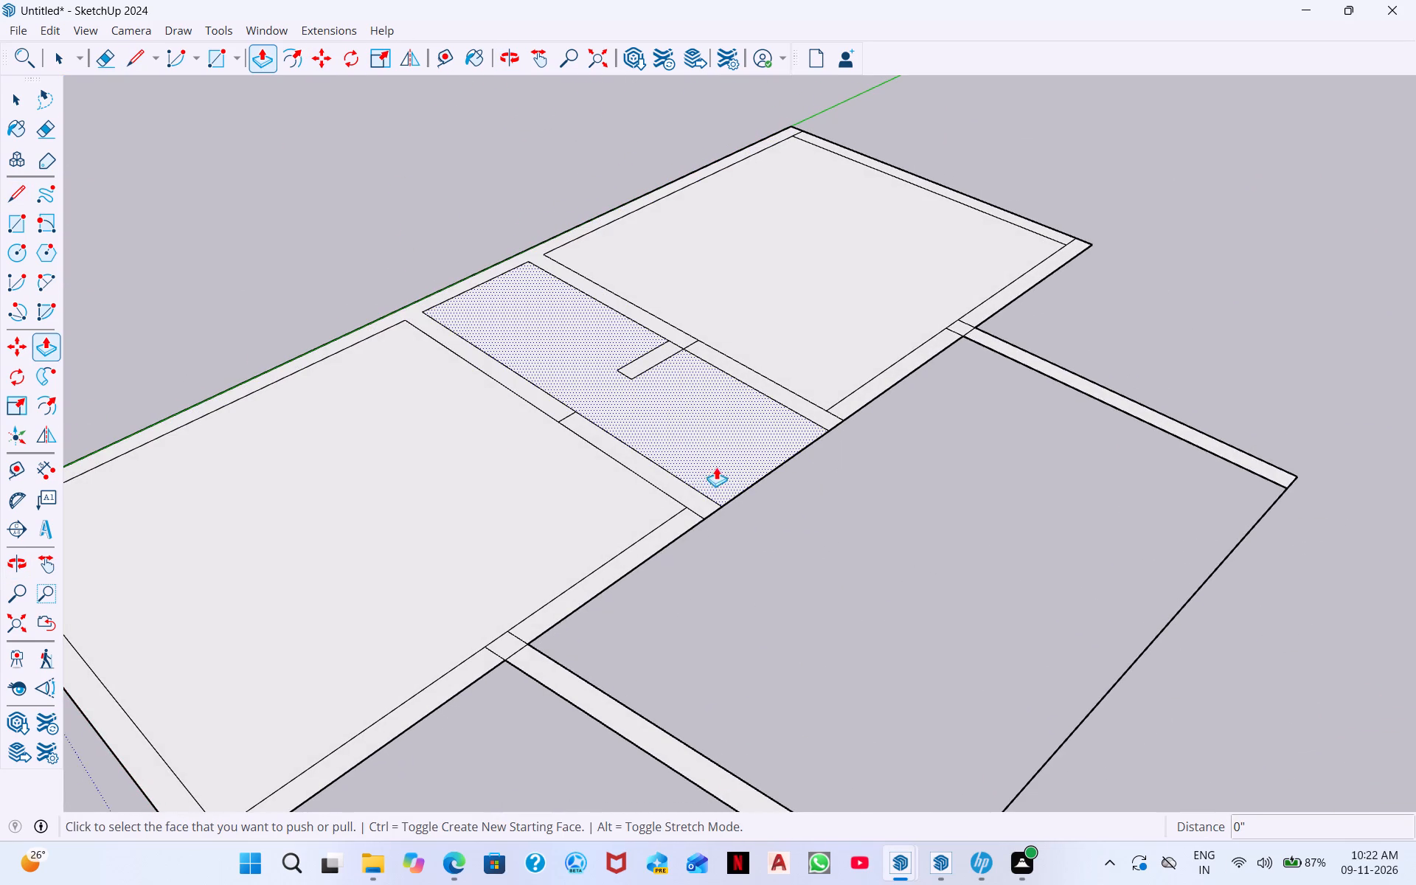
{"action": "left_click", "coordinate": [116, 59]}
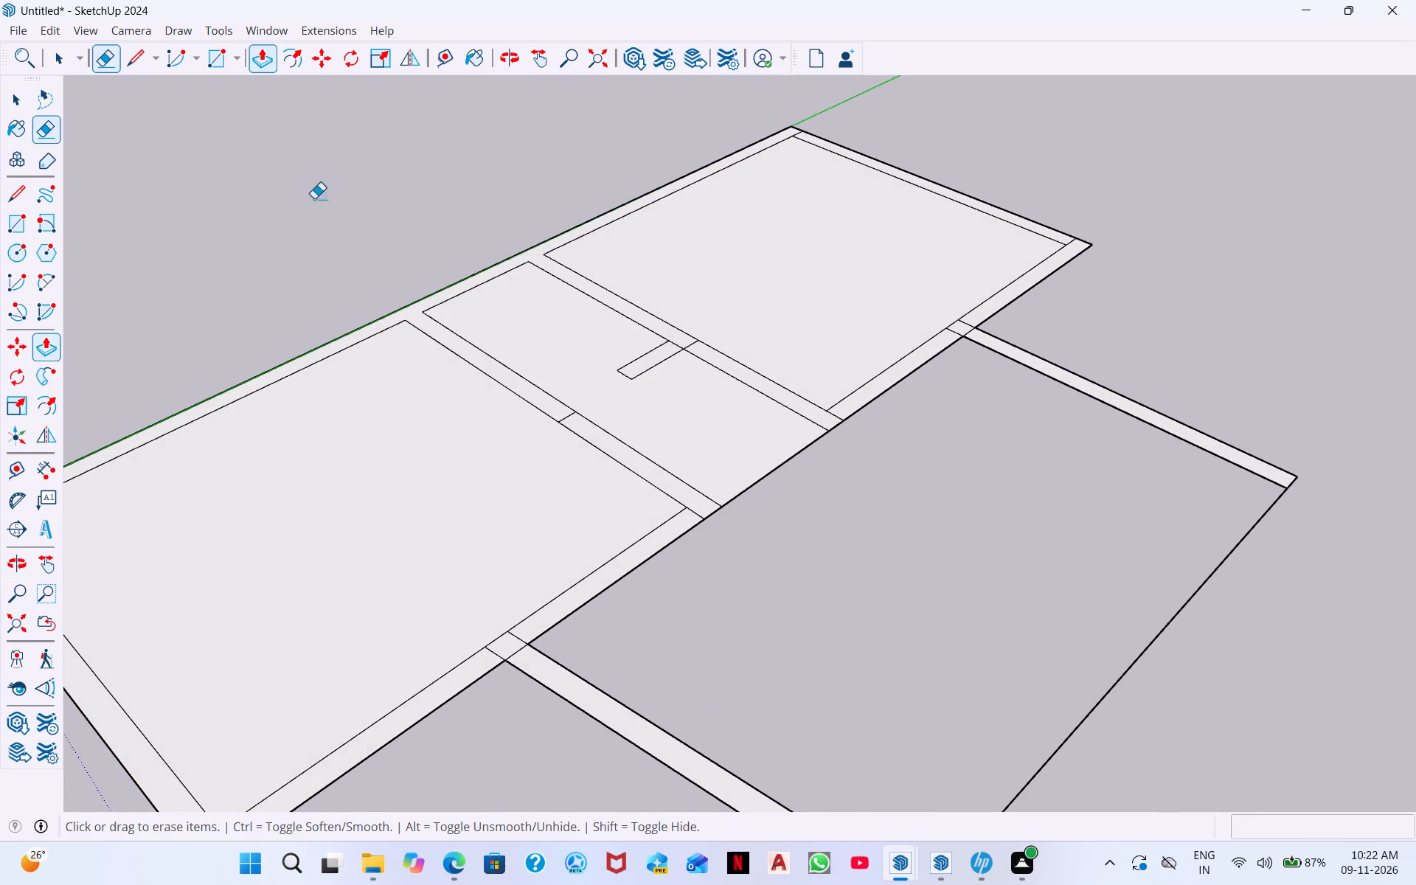
{"action": "left_click_drag", "start_coordinate": [766, 477], "coordinate": [770, 484]}
{"action": "middle_click_drag", "start_coordinate": [783, 454], "coordinate": [726, 518]}
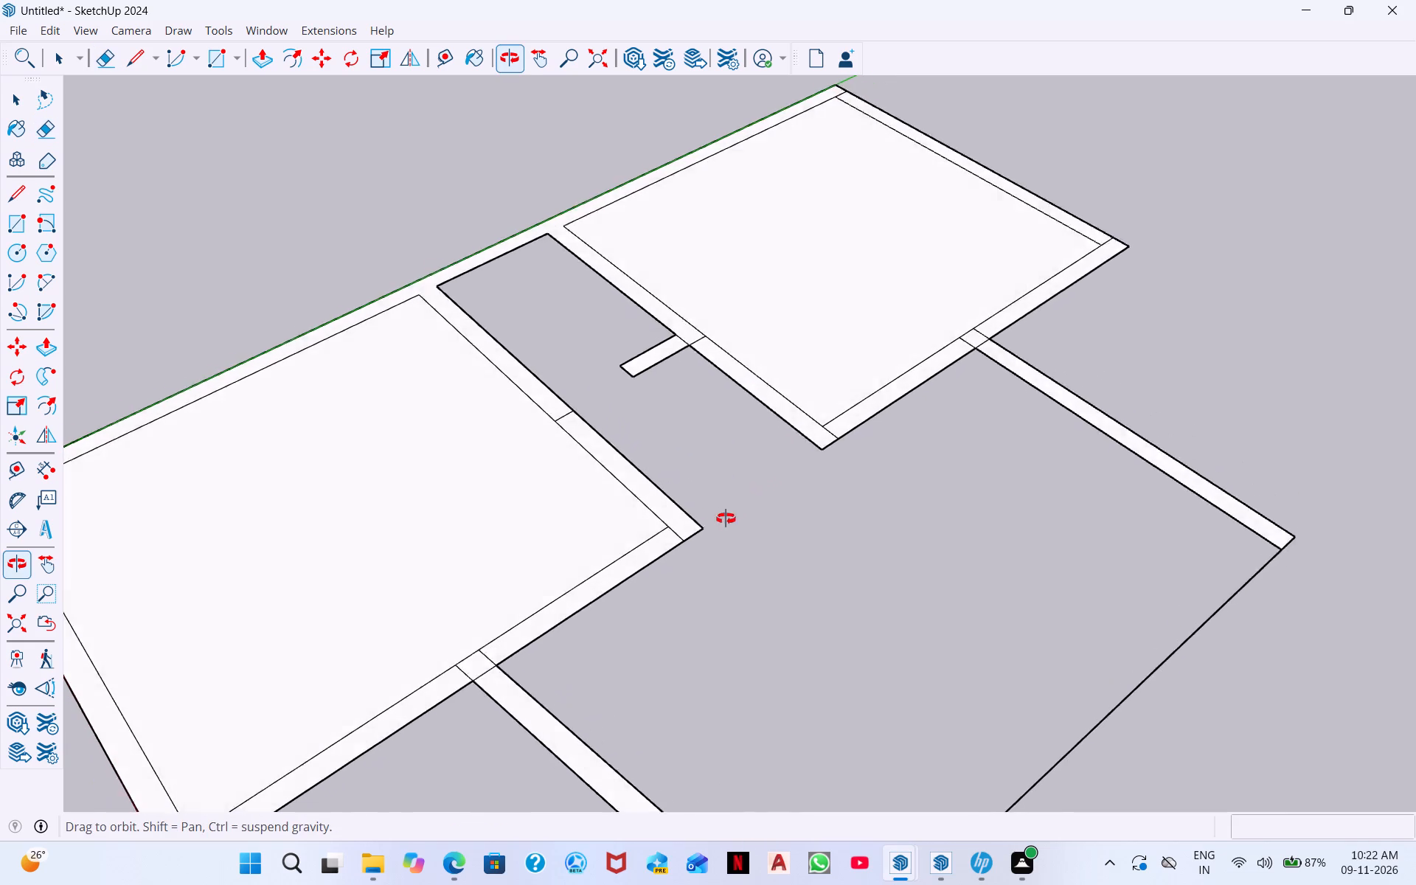
{"action": "middle_click_drag", "start_coordinate": [726, 518], "coordinate": [675, 578]}
{"action": "left_click", "coordinate": [541, 504]}
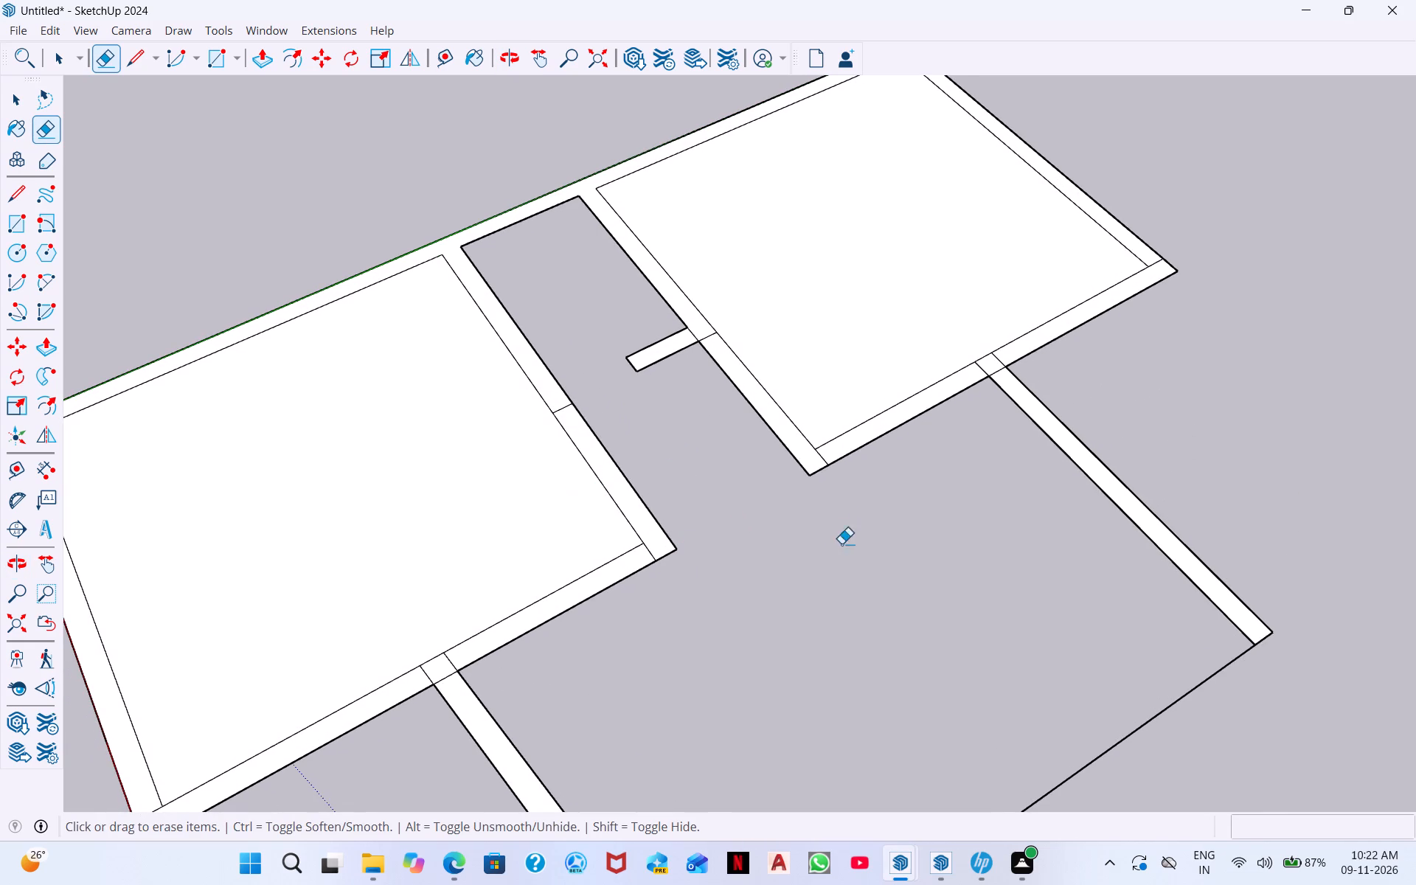
Mark a 3' door opening up from the front wall's inner edge beside the straight partition, carrying its limit across the partition's 9" thickness.
{"action": "middle_click_drag", "start_coordinate": [717, 470], "coordinate": [681, 521]}
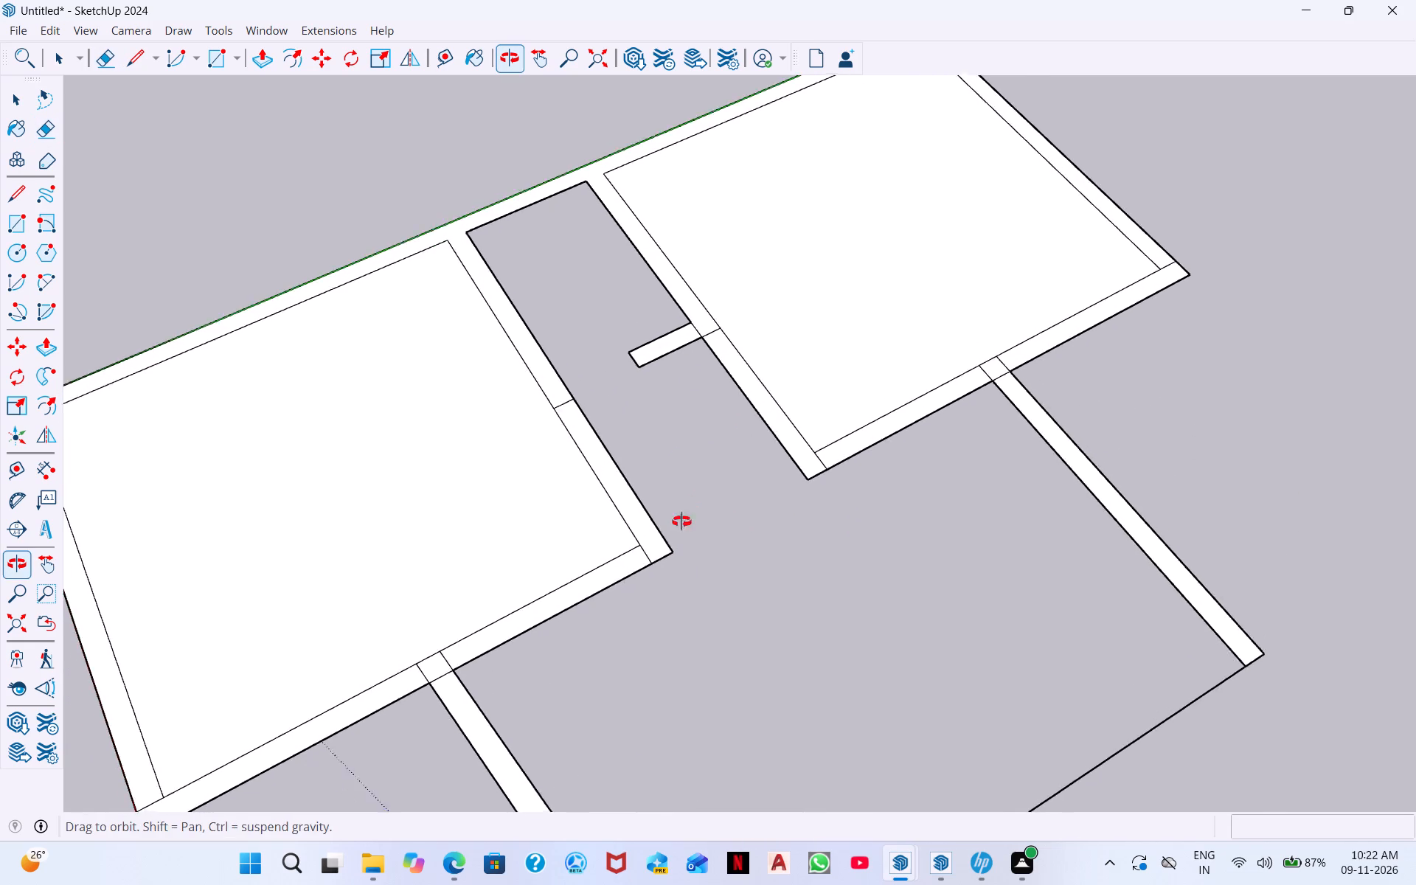
{"action": "middle_click_drag", "start_coordinate": [681, 521], "coordinate": [443, 555]}
{"action": "middle_click_drag", "start_coordinate": [628, 451], "coordinate": [544, 453]}
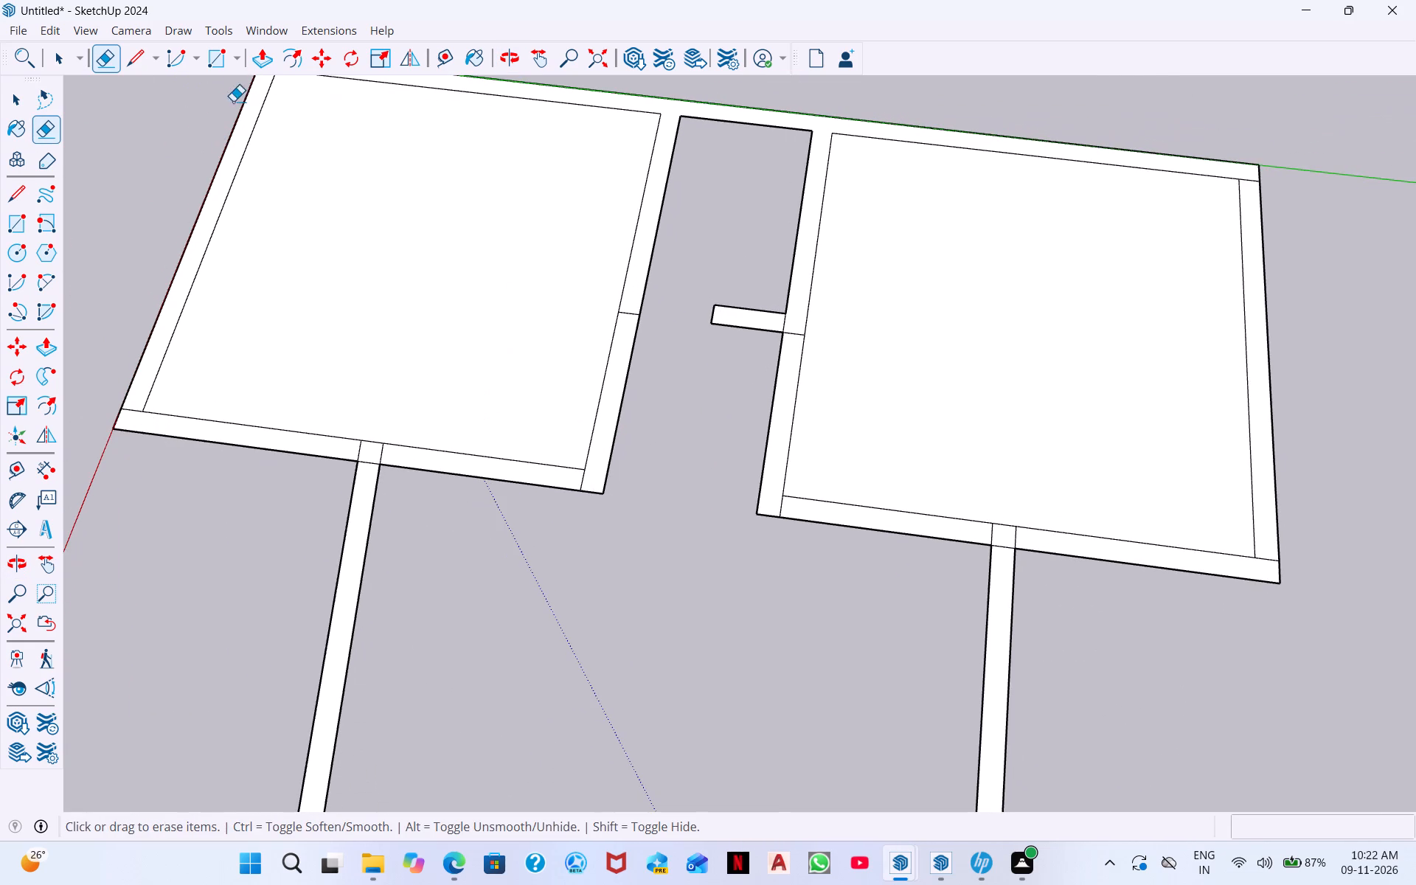
{"action": "left_click", "coordinate": [151, 69]}
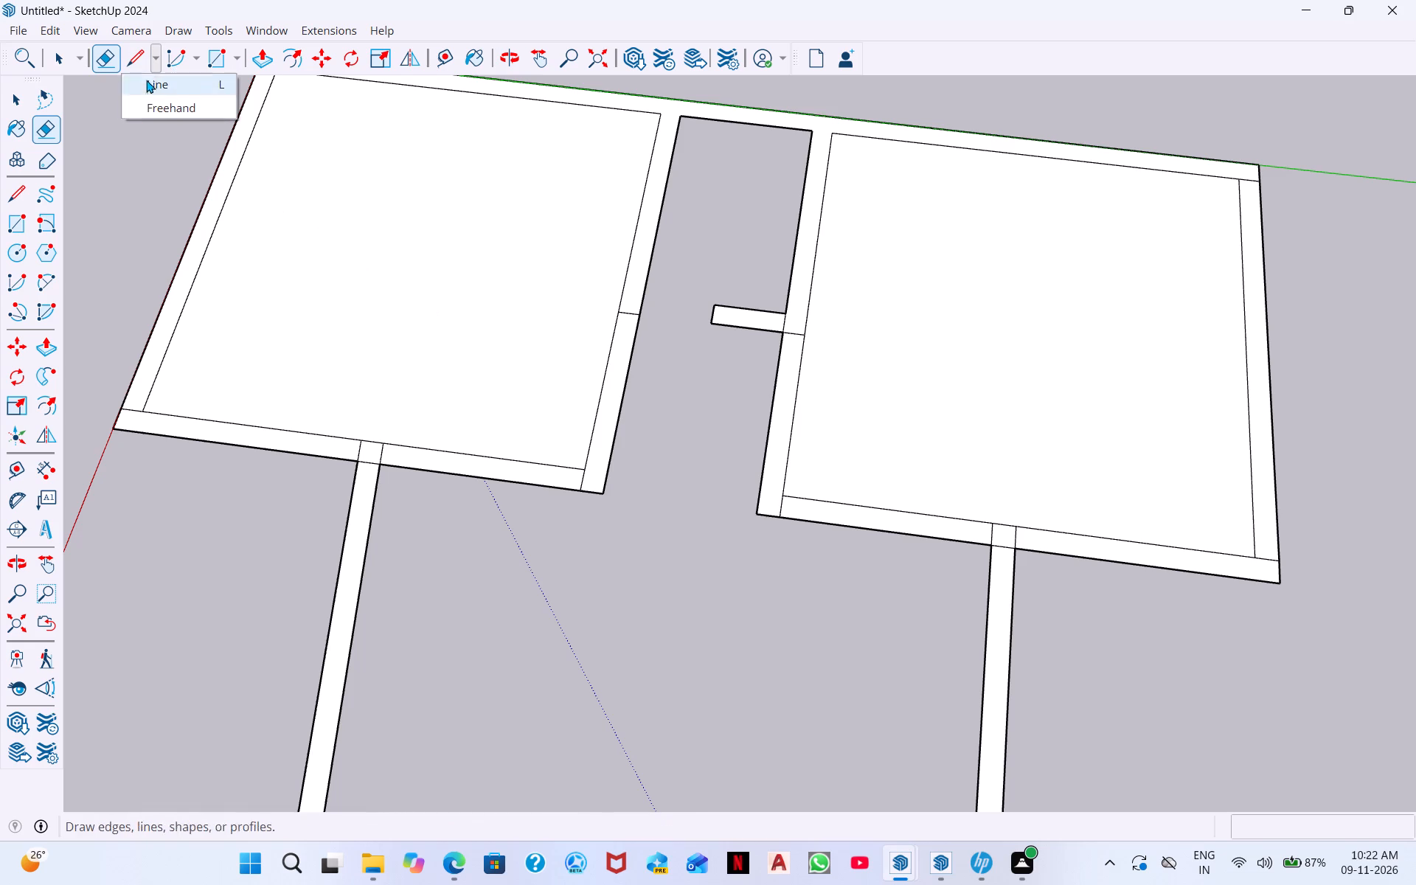
{"action": "left_click", "coordinate": [136, 57]}
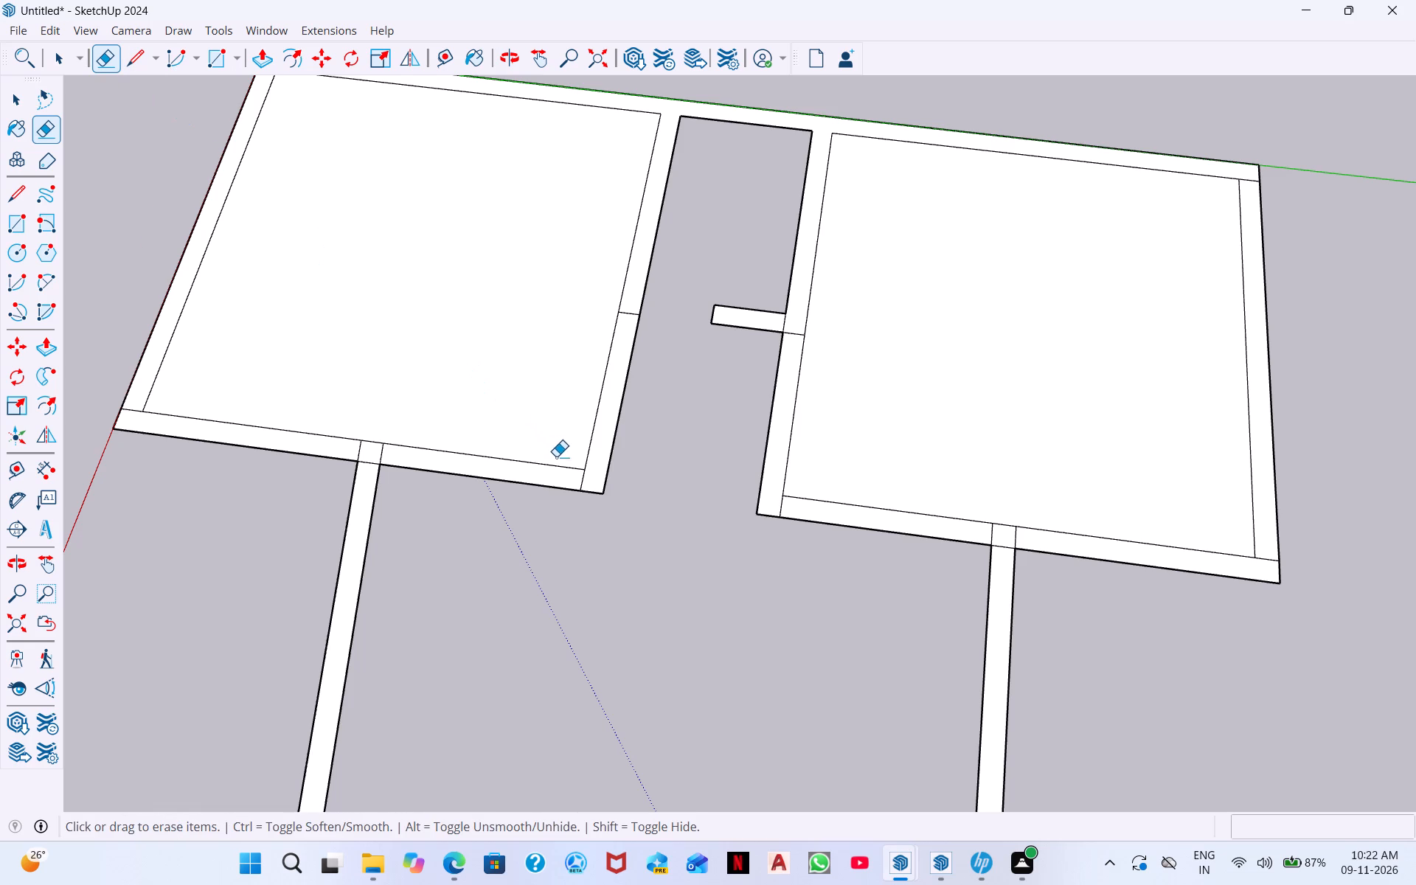
{"action": "left_click", "coordinate": [128, 60]}
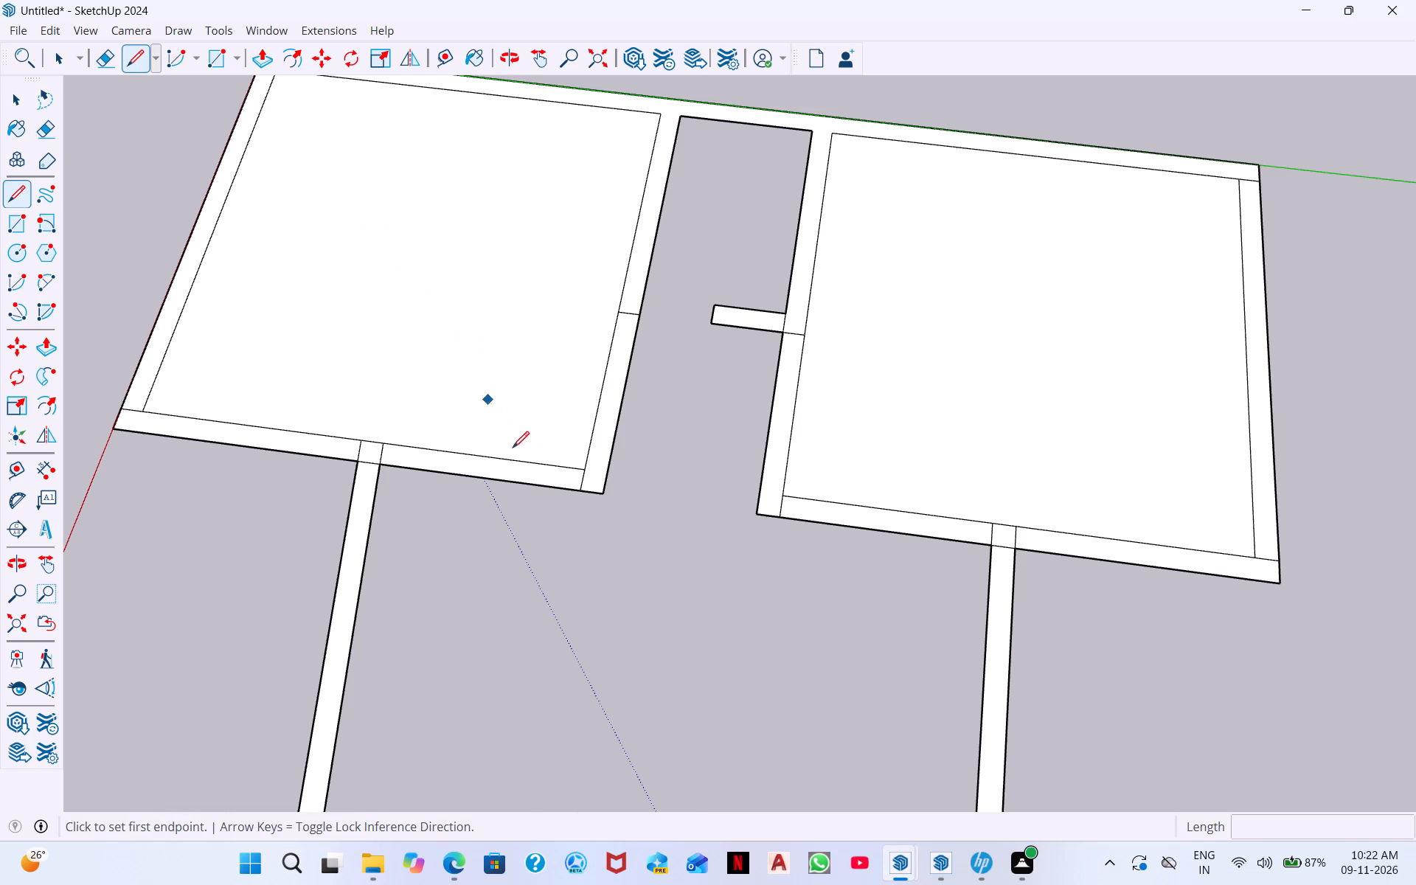
{"action": "left_click", "coordinate": [556, 465]}
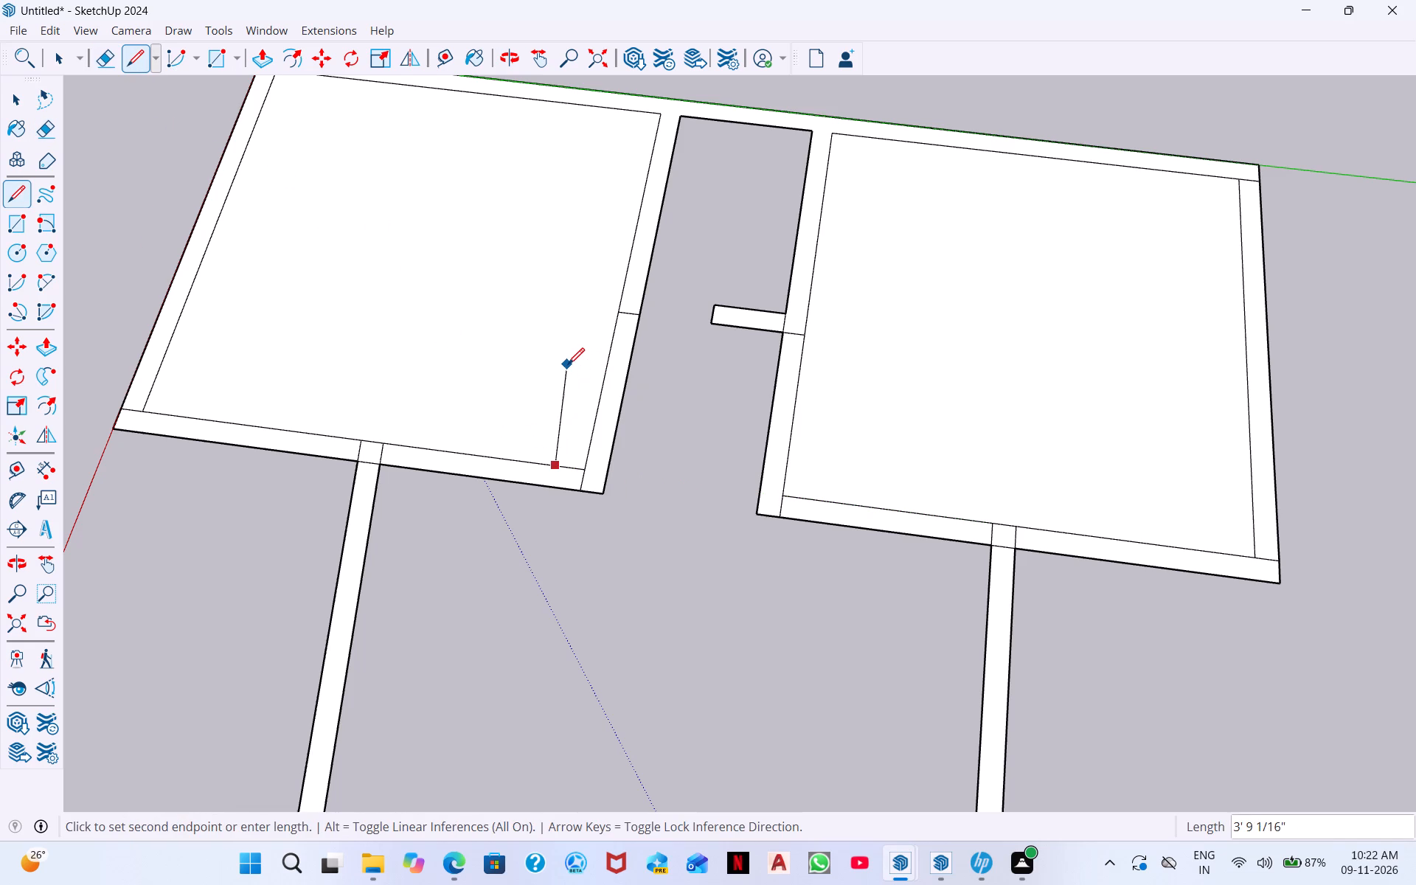
{"action": "type", "text": "3'"}
{"action": "key", "text": "Return"}
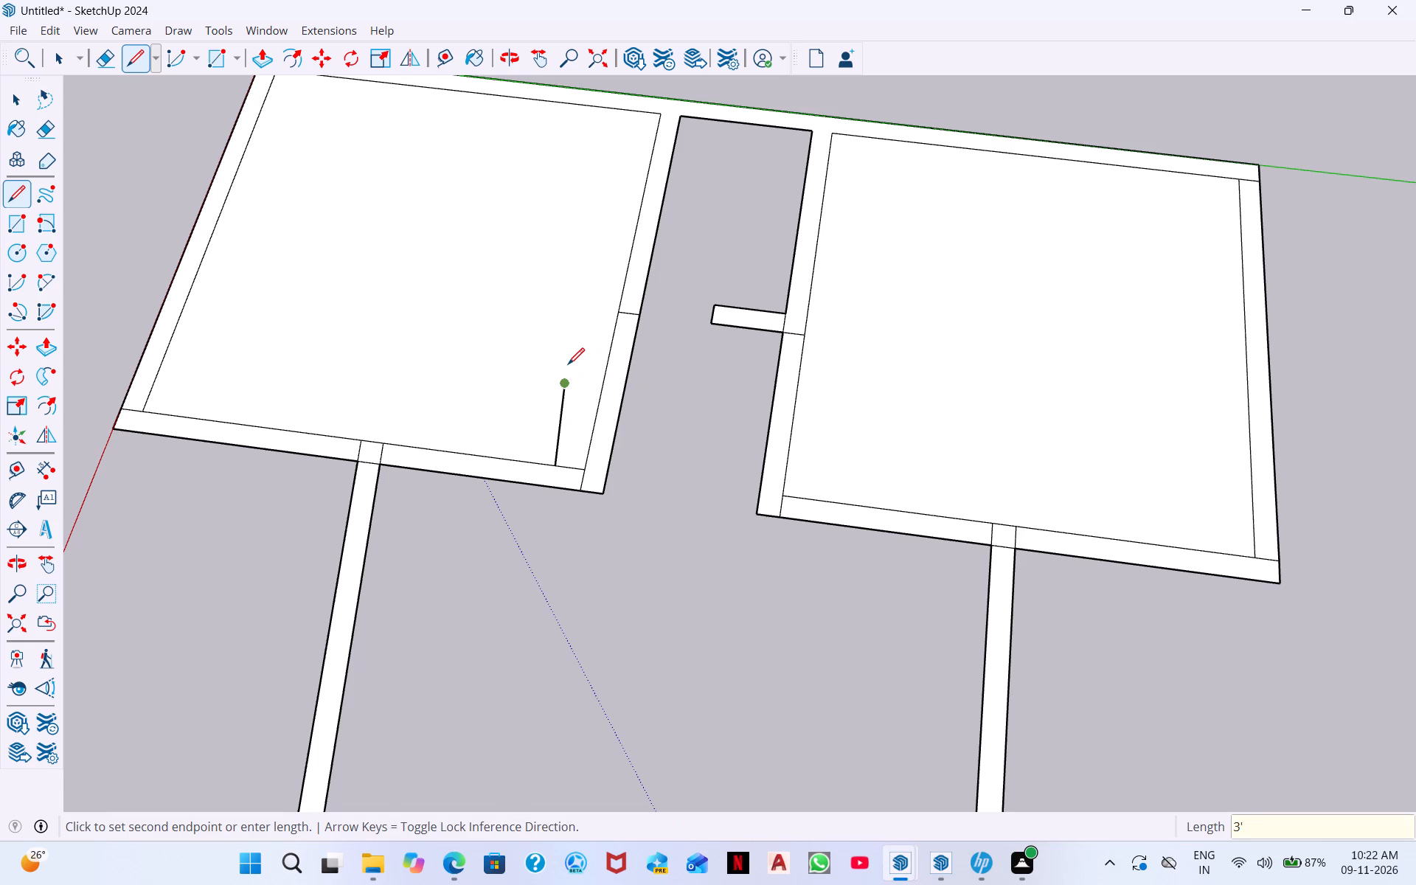
{"action": "left_click", "coordinate": [600, 390]}
{"action": "left_click", "coordinate": [626, 393]}
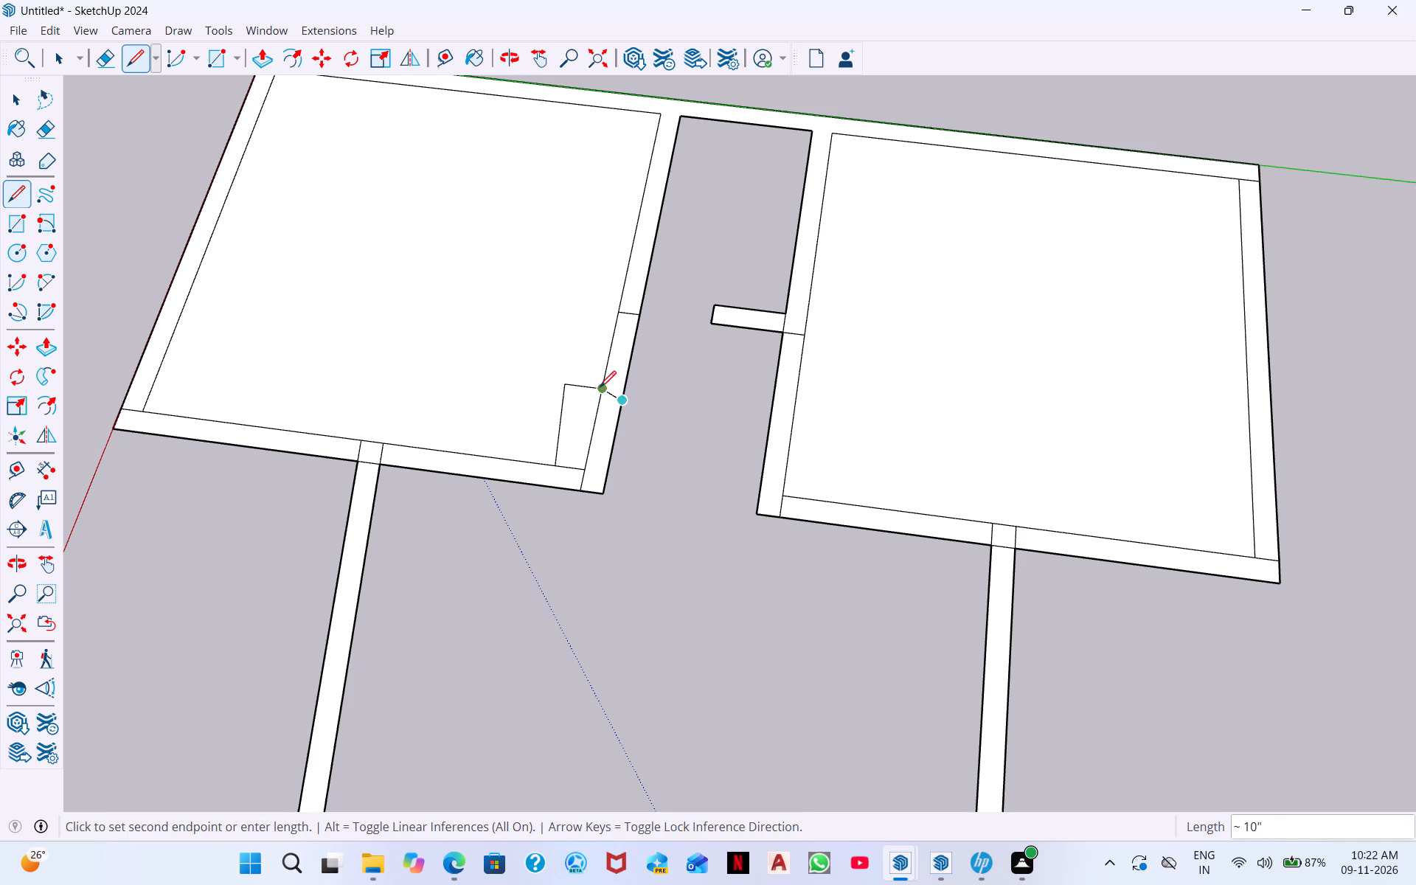
{"action": "key", "text": "ctrl+z"}
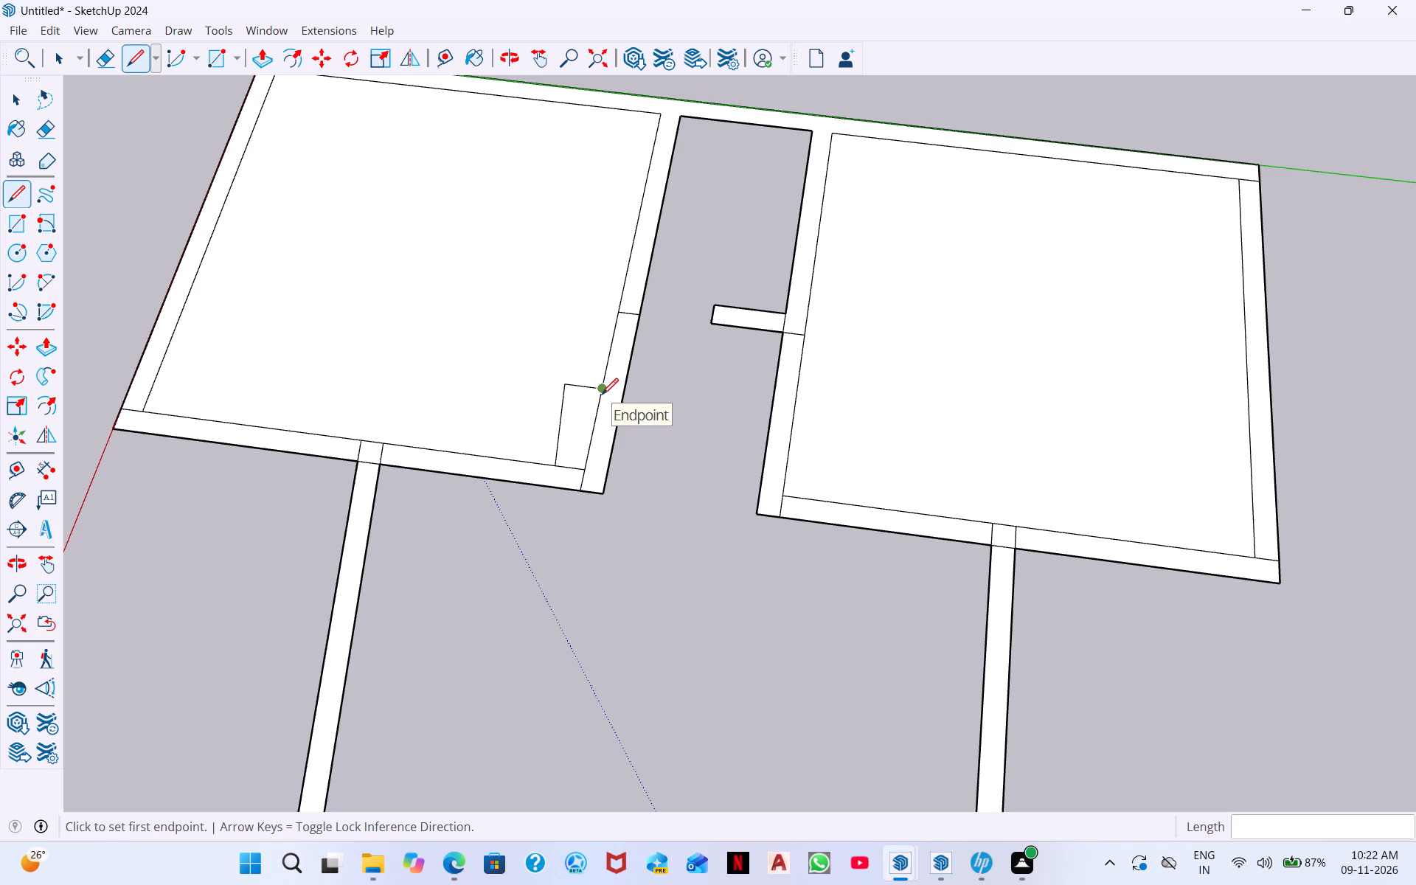
{"action": "left_click", "coordinate": [602, 389]}
{"action": "left_click", "coordinate": [621, 394]}
Continue the opening limit with a 5' line across the passage and a 9" line across the opposite partition.
{"action": "left_click", "coordinate": [773, 412]}
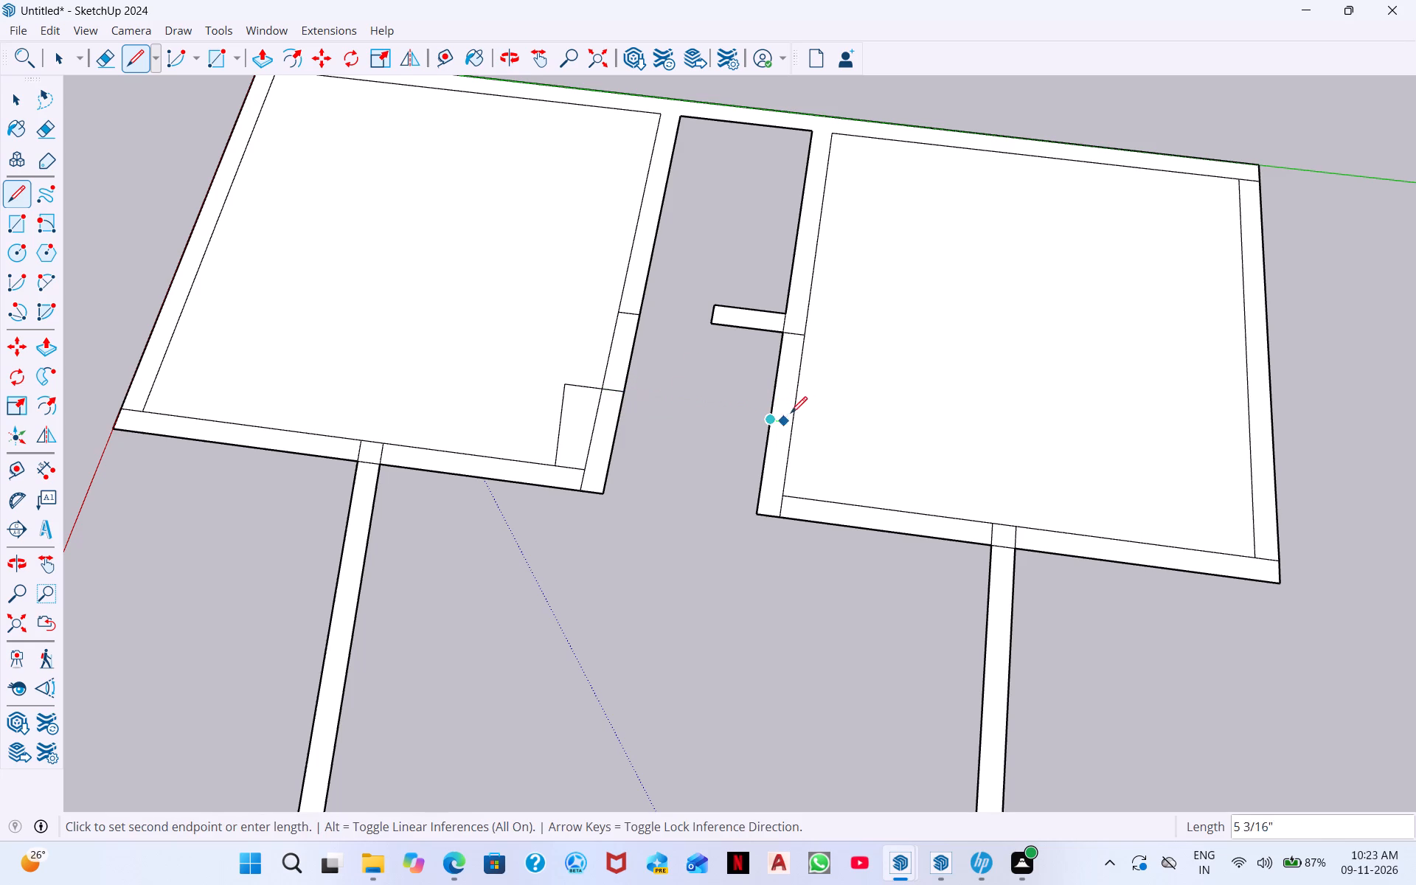
{"action": "key", "text": "ctrl+z"}
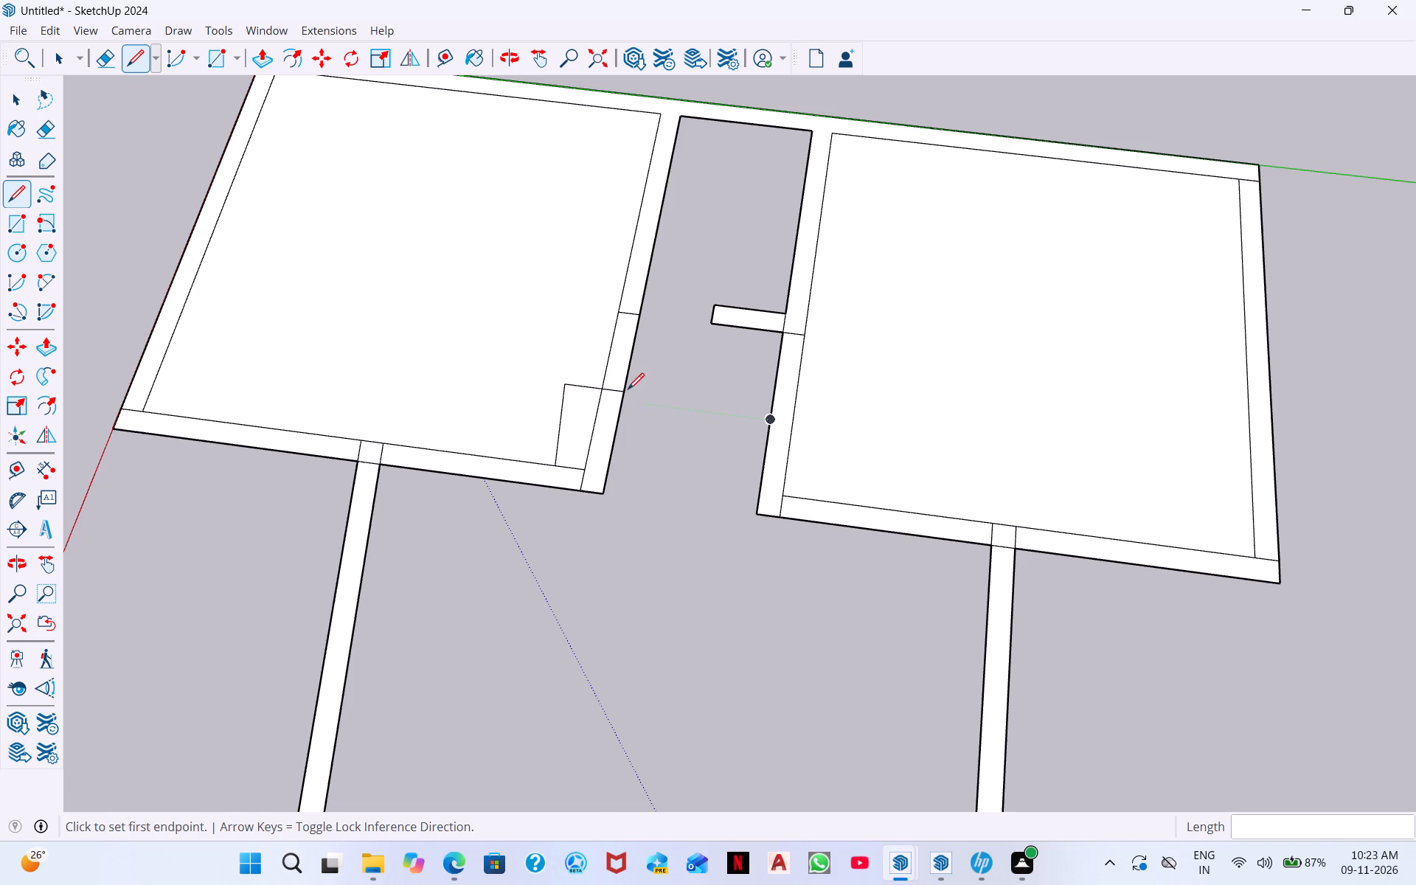
{"action": "left_click", "coordinate": [626, 393]}
{"action": "left_click", "coordinate": [771, 412]}
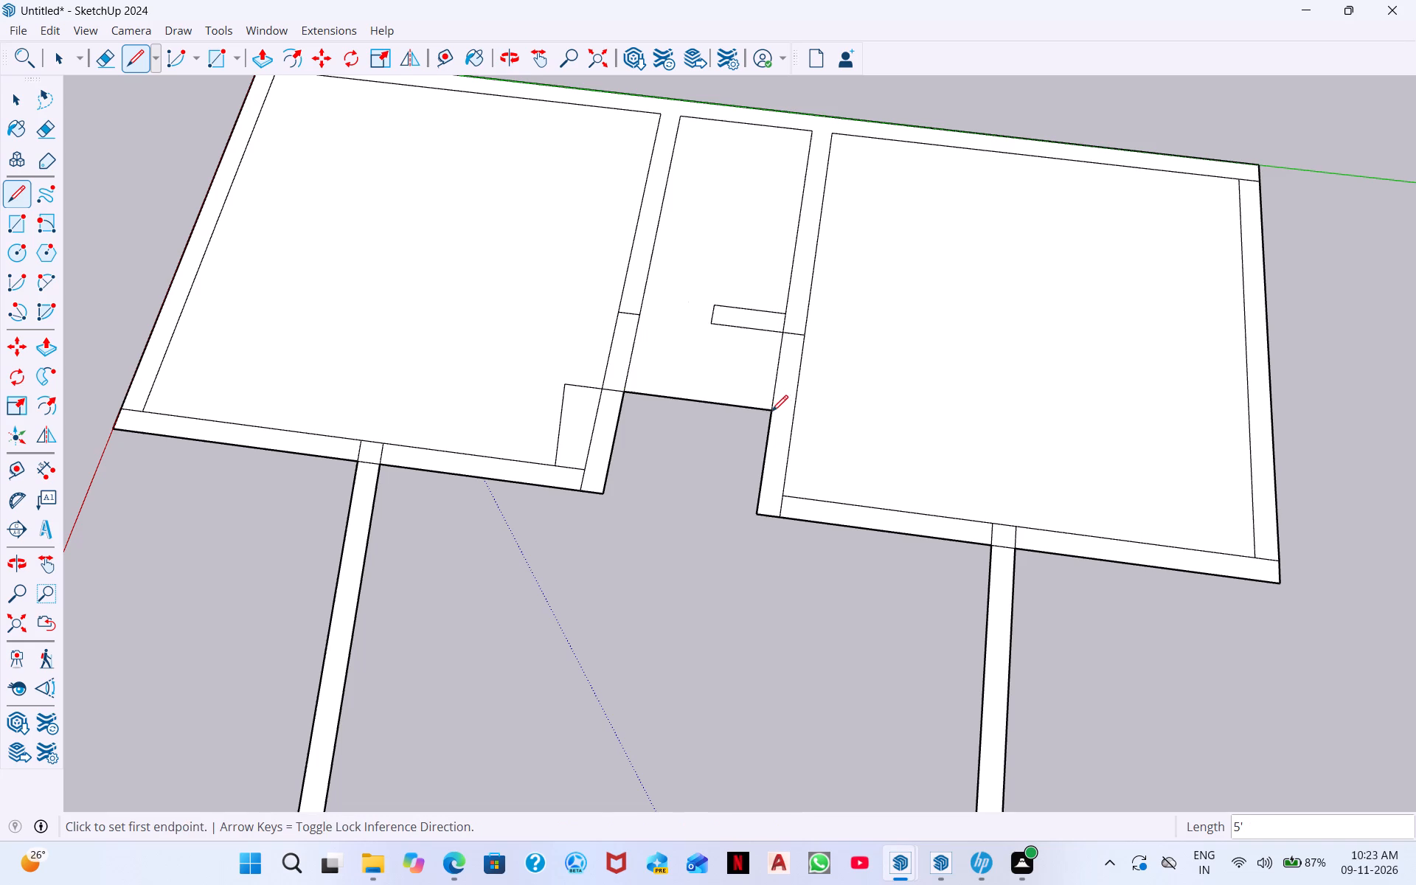
{"action": "left_click", "coordinate": [794, 416]}
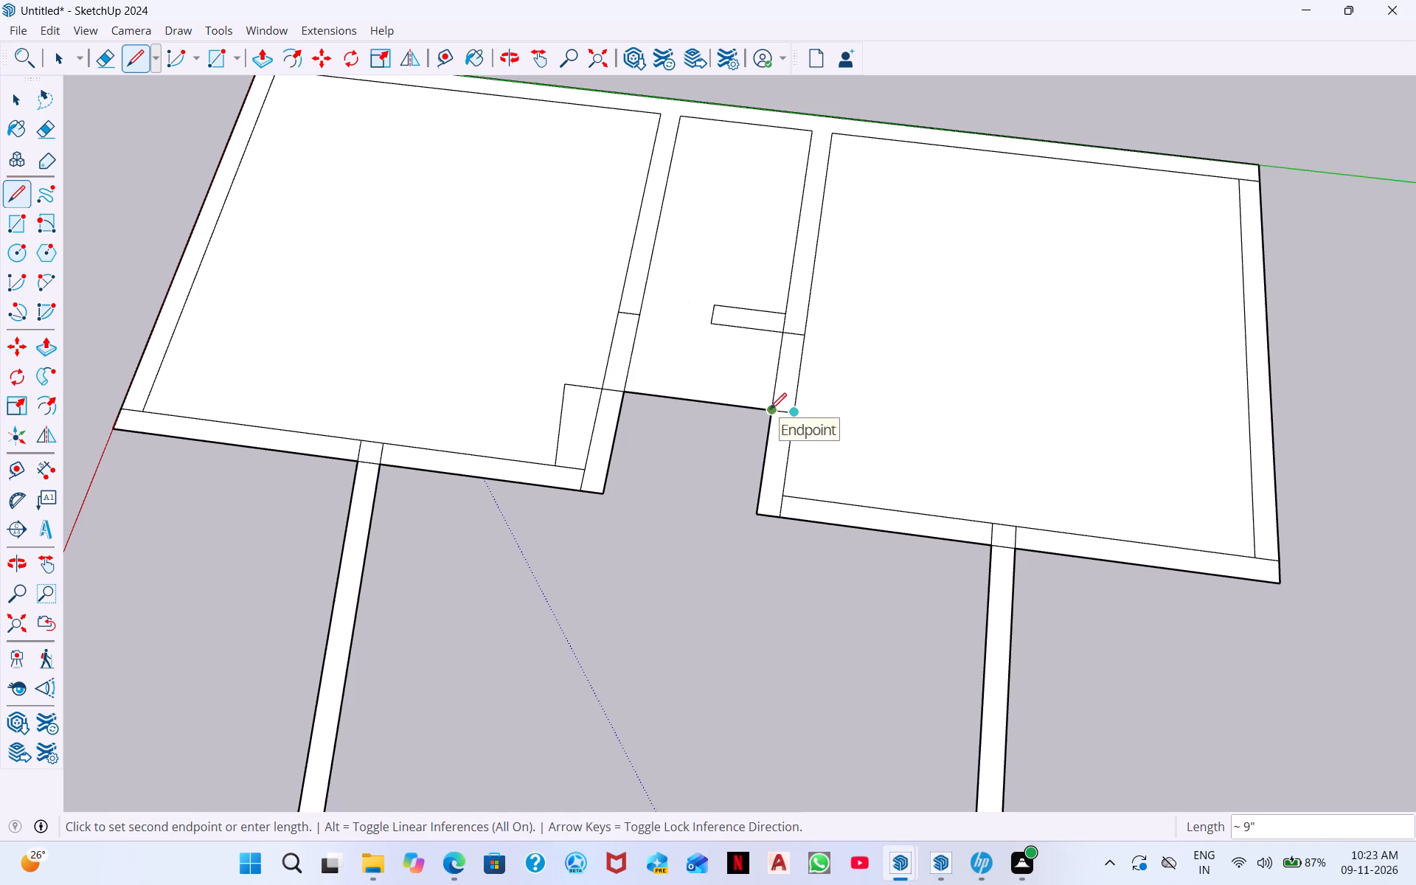
{"action": "left_click", "coordinate": [770, 410]}
{"action": "key", "text": "Escape"}
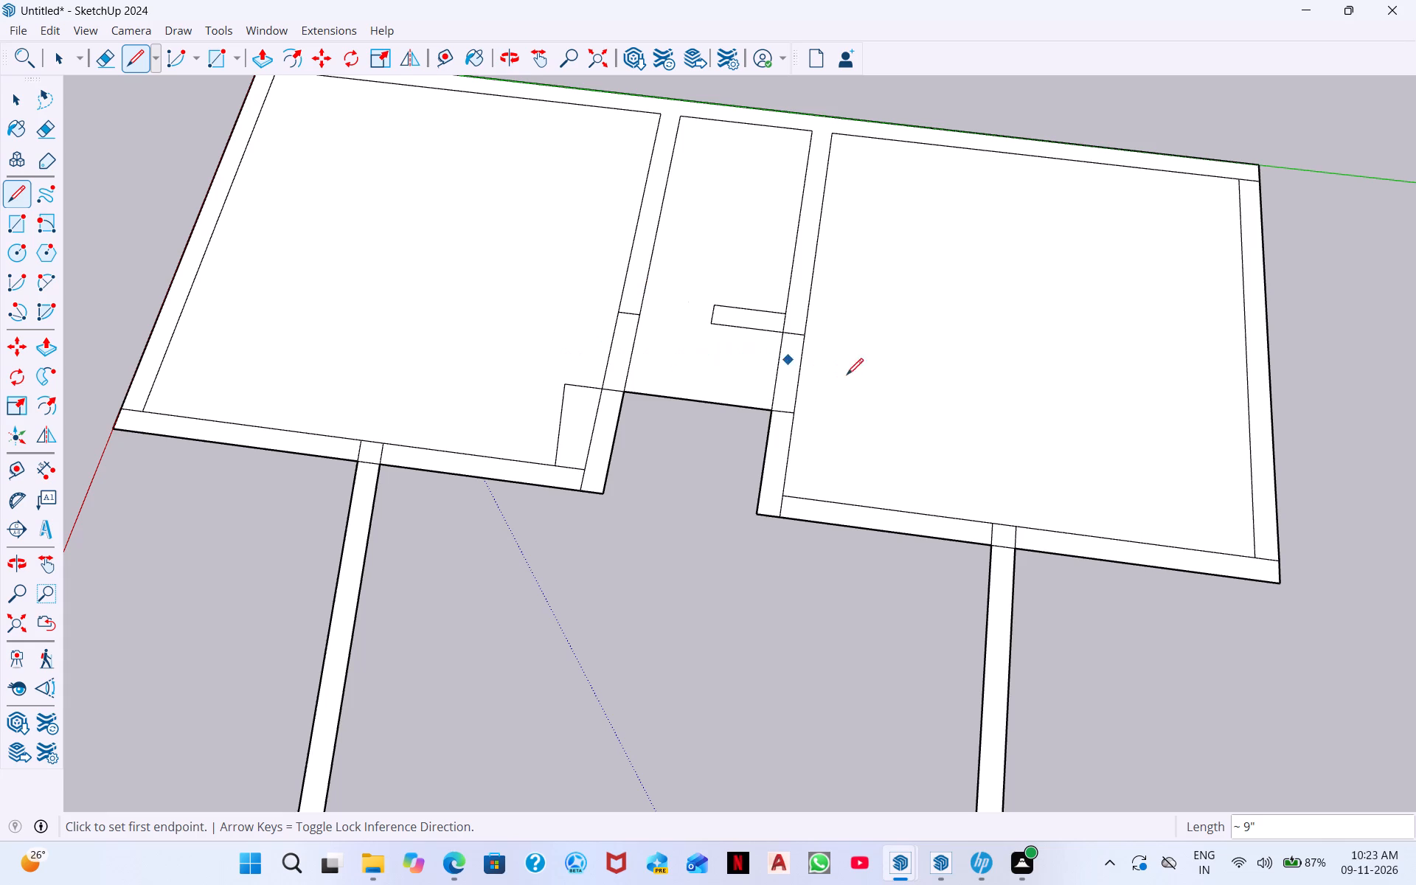
Extend the front wall's inner edges across both partitions with a 9" line from each room's inner corner.
{"action": "left_click", "coordinate": [785, 496]}
{"action": "left_click", "coordinate": [763, 492]}
{"action": "left_click_drag", "start_coordinate": [584, 472], "coordinate": [591, 468]}
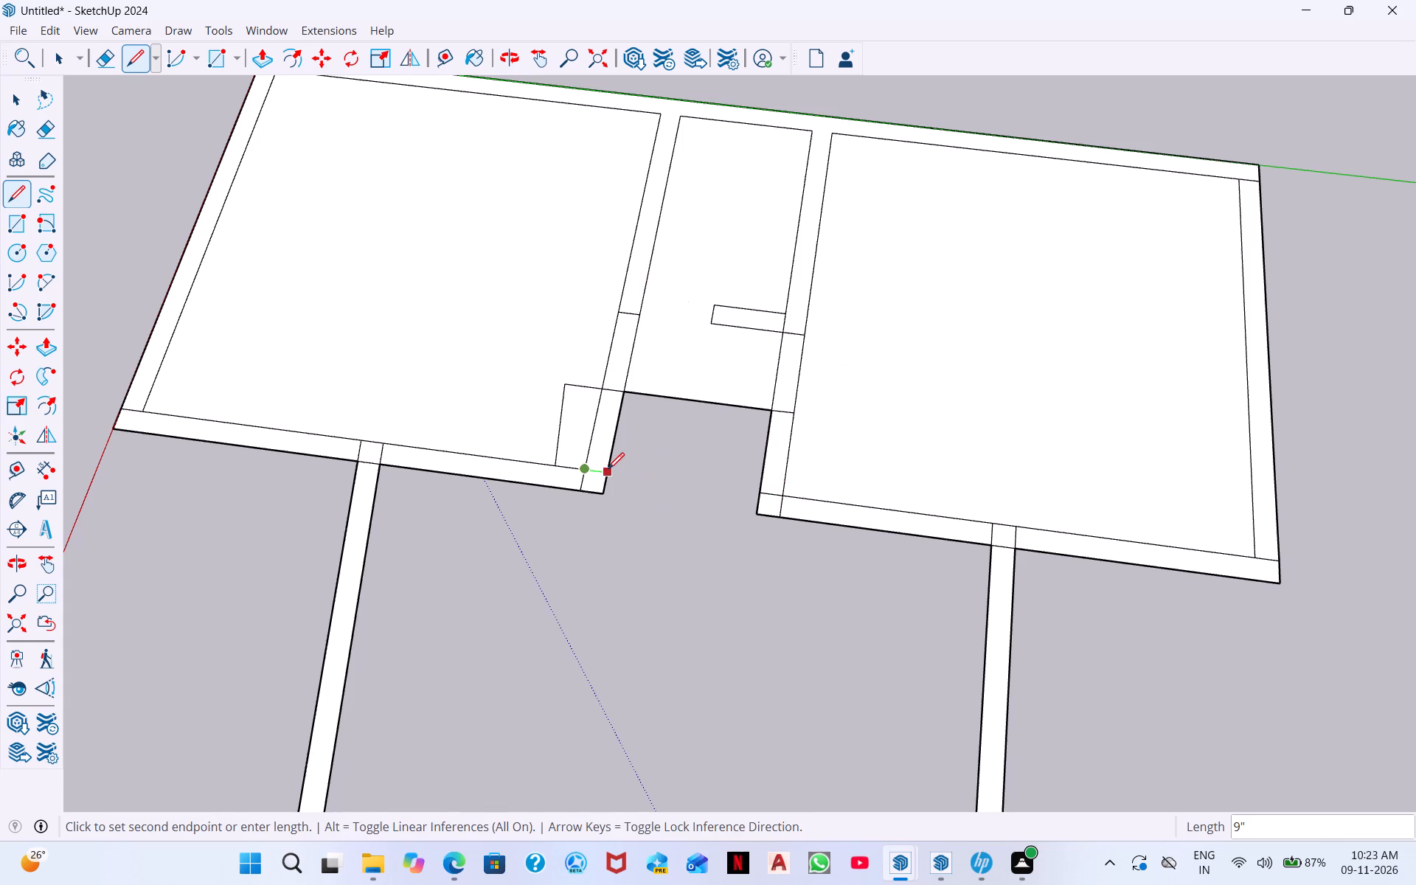
{"action": "left_click", "coordinate": [608, 471]}
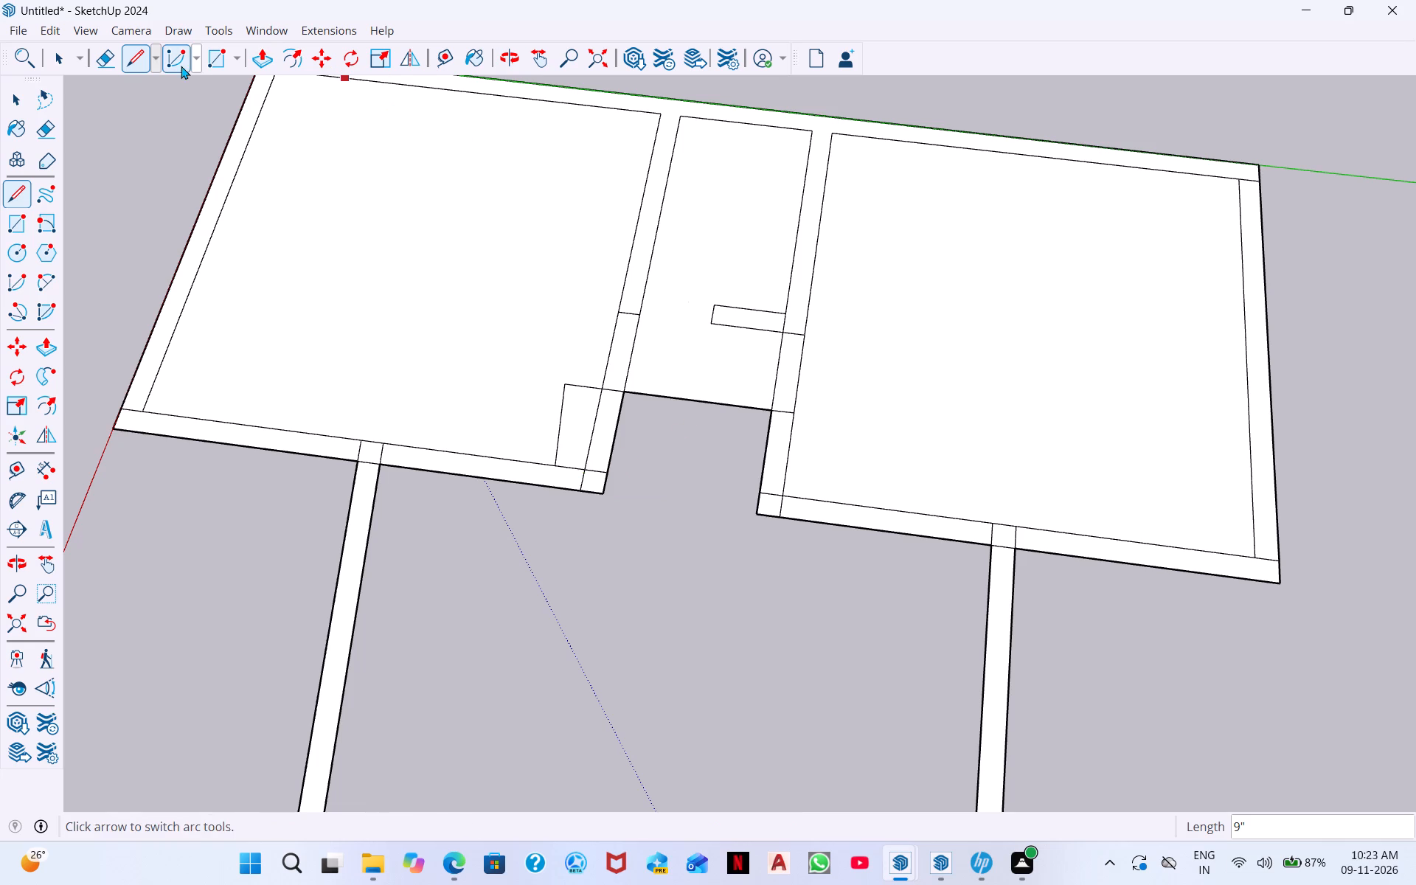
Erase the straight partition's edges within the door opening, plus the 3' construction line, its short connector and the 5' line across the passage.
{"action": "left_click", "coordinate": [106, 69]}
{"action": "left_click", "coordinate": [561, 433]}
{"action": "left_click_drag", "start_coordinate": [561, 430], "coordinate": [632, 439]}
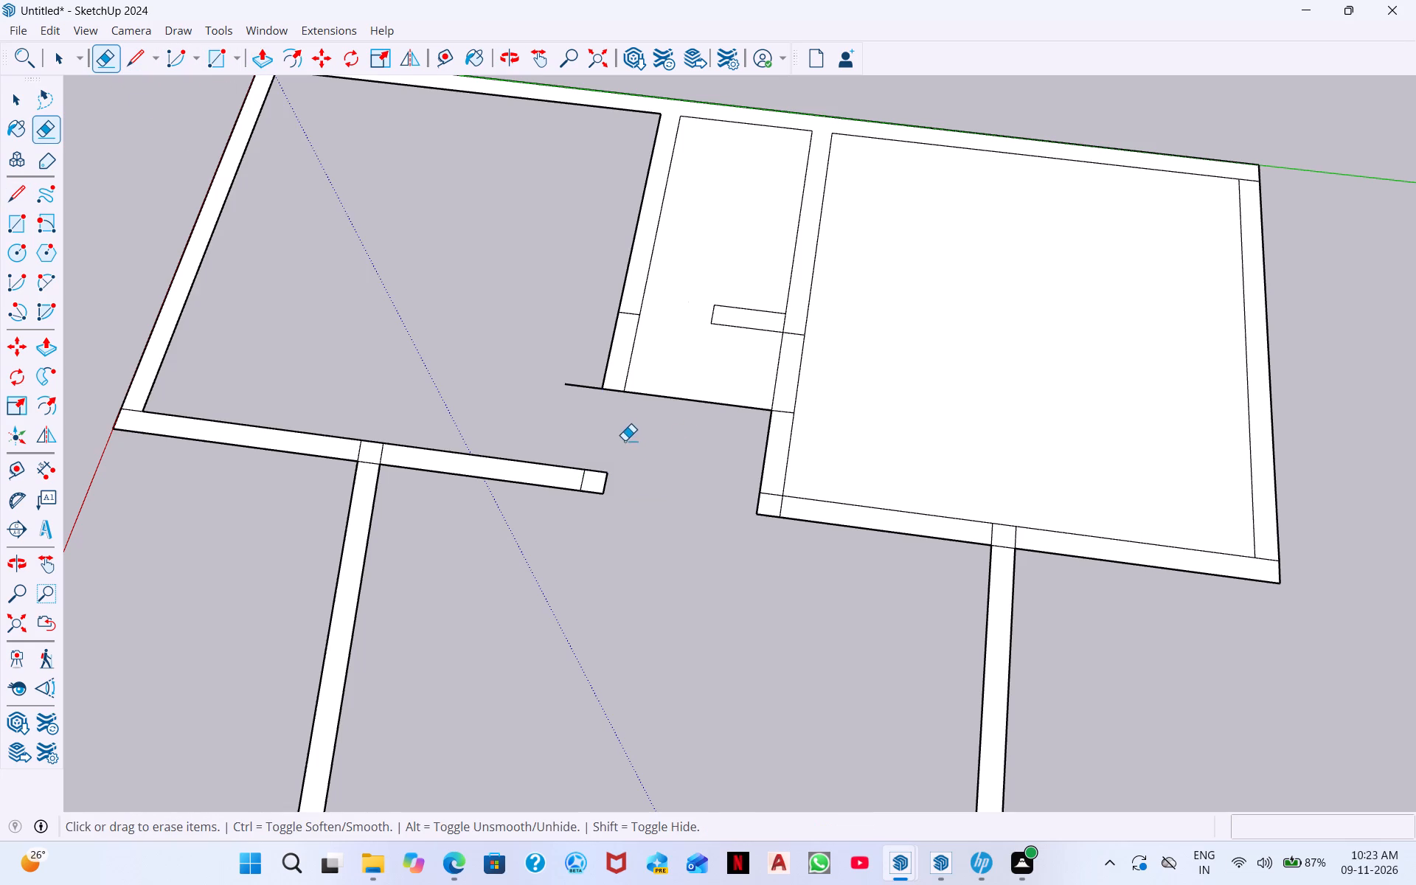
{"action": "left_click", "coordinate": [590, 387]}
{"action": "left_click_drag", "start_coordinate": [707, 398], "coordinate": [698, 412]}
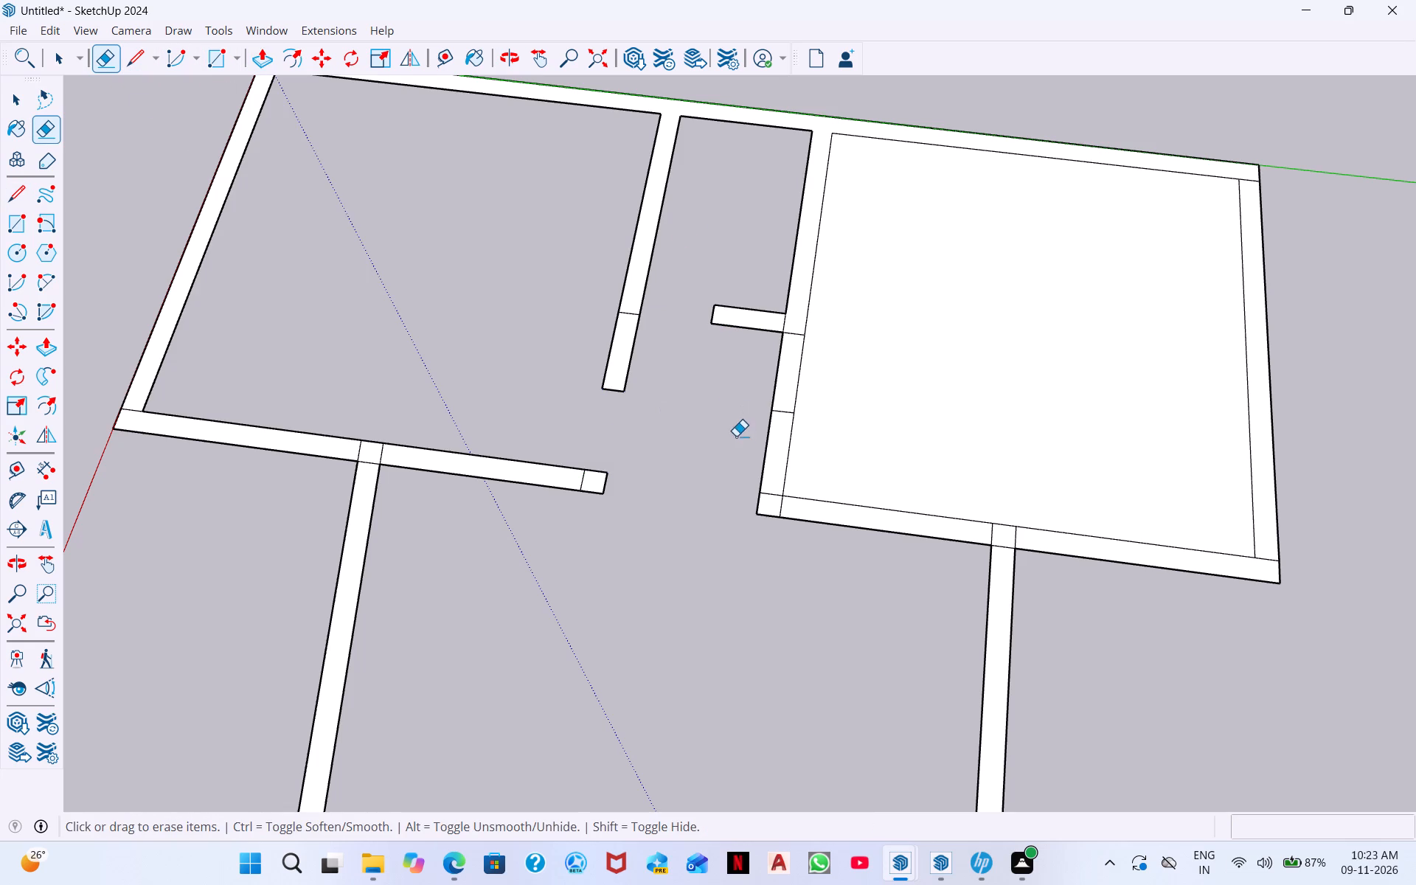
Erase the opposite partition's edges within the door opening and the leftover division lines across both passage partitions.
{"action": "left_click_drag", "start_coordinate": [737, 439], "coordinate": [811, 446]}
{"action": "middle_click_drag", "start_coordinate": [935, 436], "coordinate": [913, 507]}
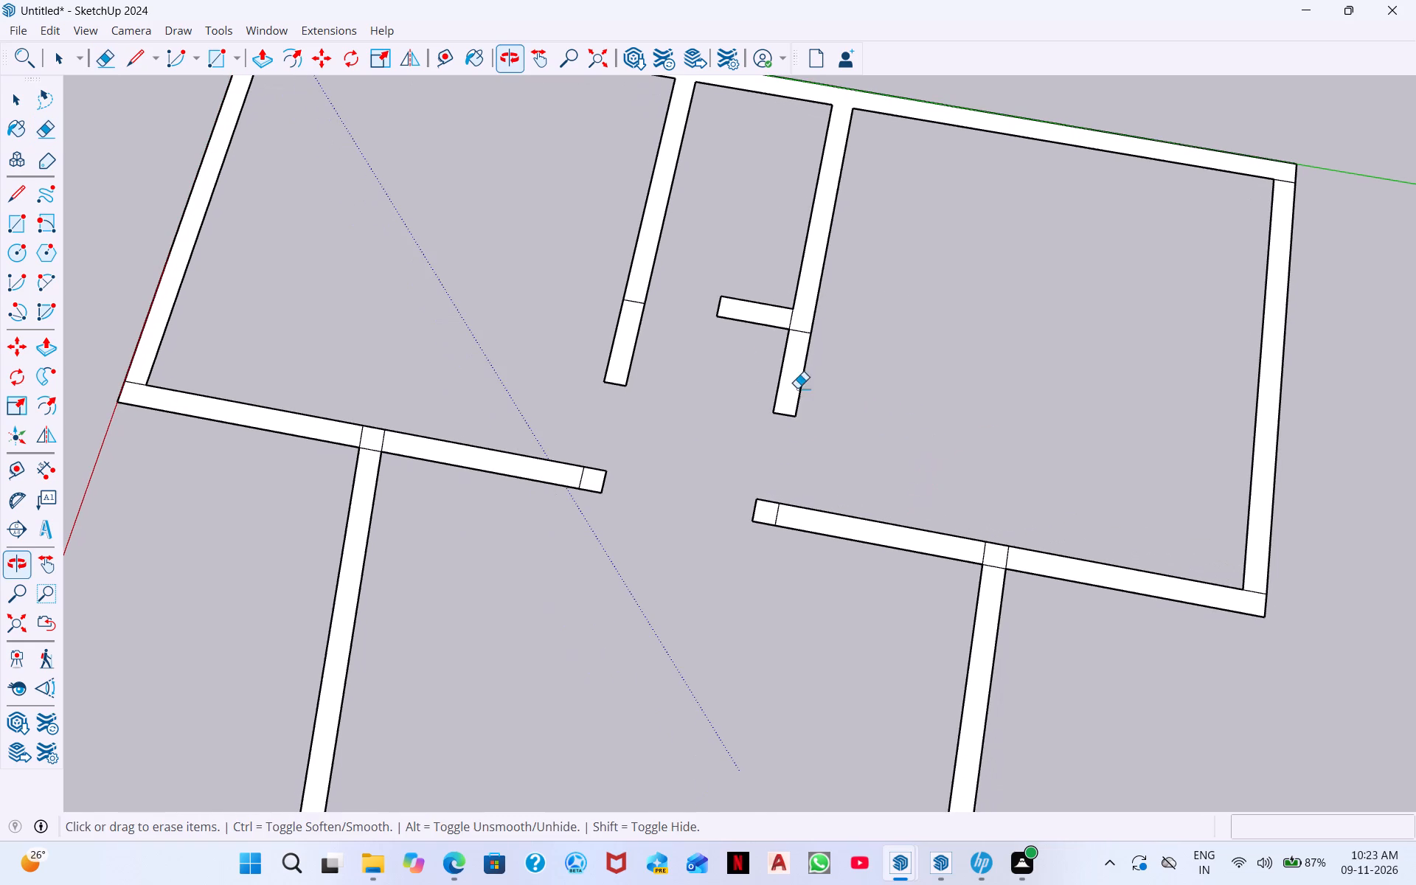
{"action": "left_click", "coordinate": [639, 302]}
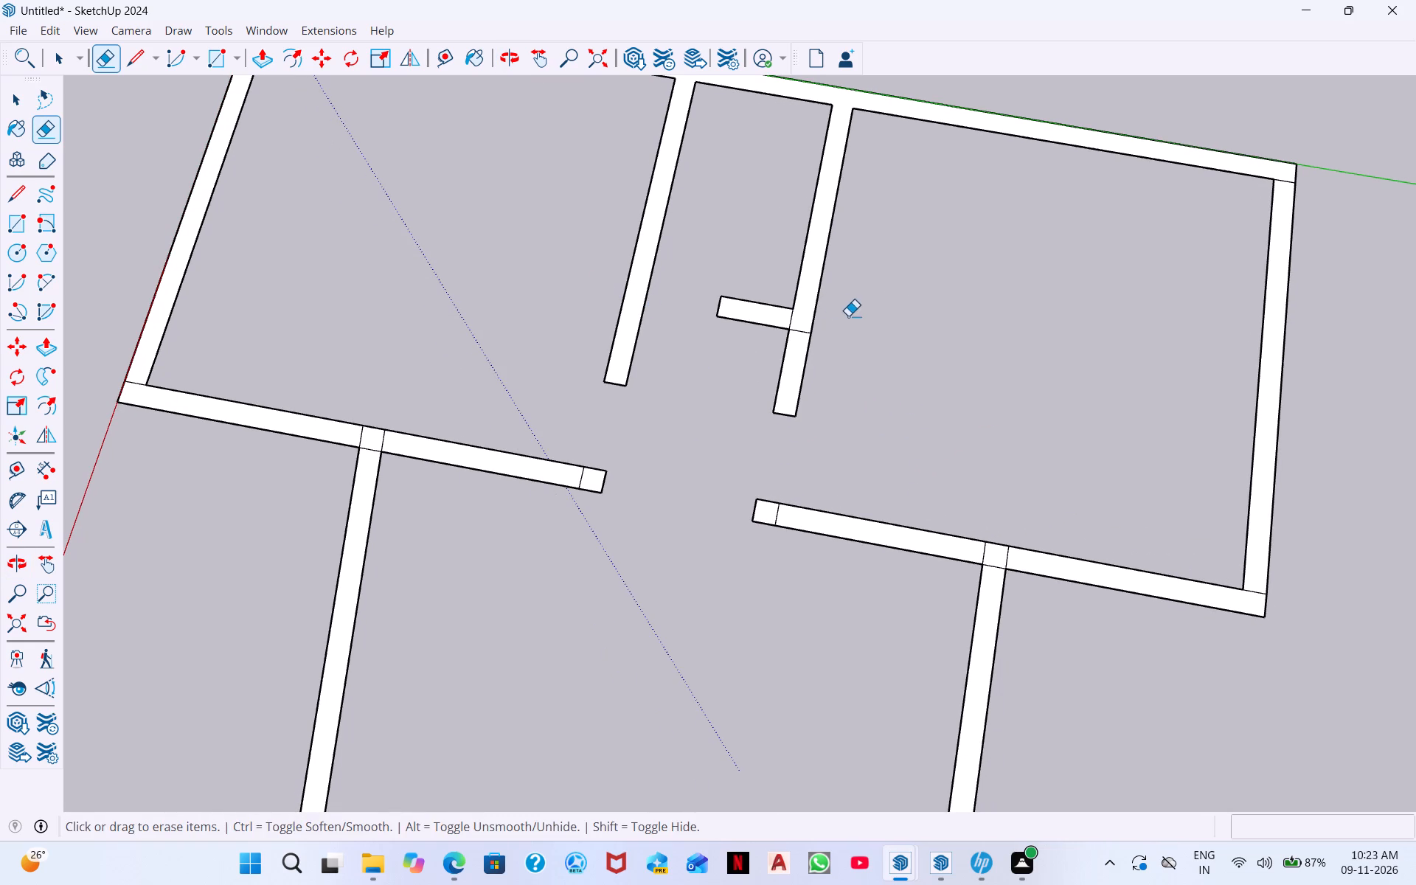
{"action": "left_click", "coordinate": [800, 333]}
{"action": "left_click", "coordinate": [791, 322]}
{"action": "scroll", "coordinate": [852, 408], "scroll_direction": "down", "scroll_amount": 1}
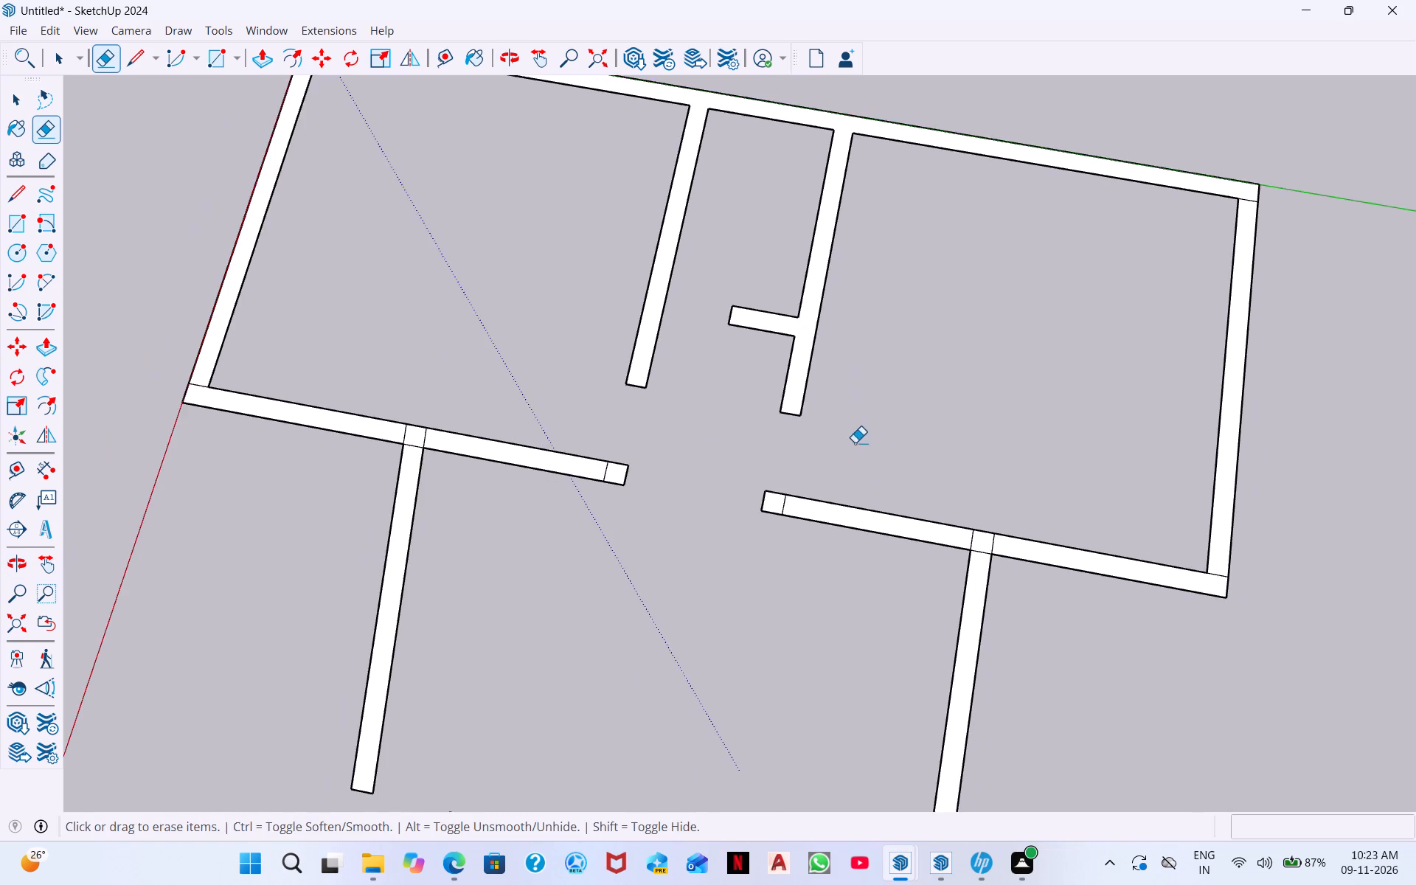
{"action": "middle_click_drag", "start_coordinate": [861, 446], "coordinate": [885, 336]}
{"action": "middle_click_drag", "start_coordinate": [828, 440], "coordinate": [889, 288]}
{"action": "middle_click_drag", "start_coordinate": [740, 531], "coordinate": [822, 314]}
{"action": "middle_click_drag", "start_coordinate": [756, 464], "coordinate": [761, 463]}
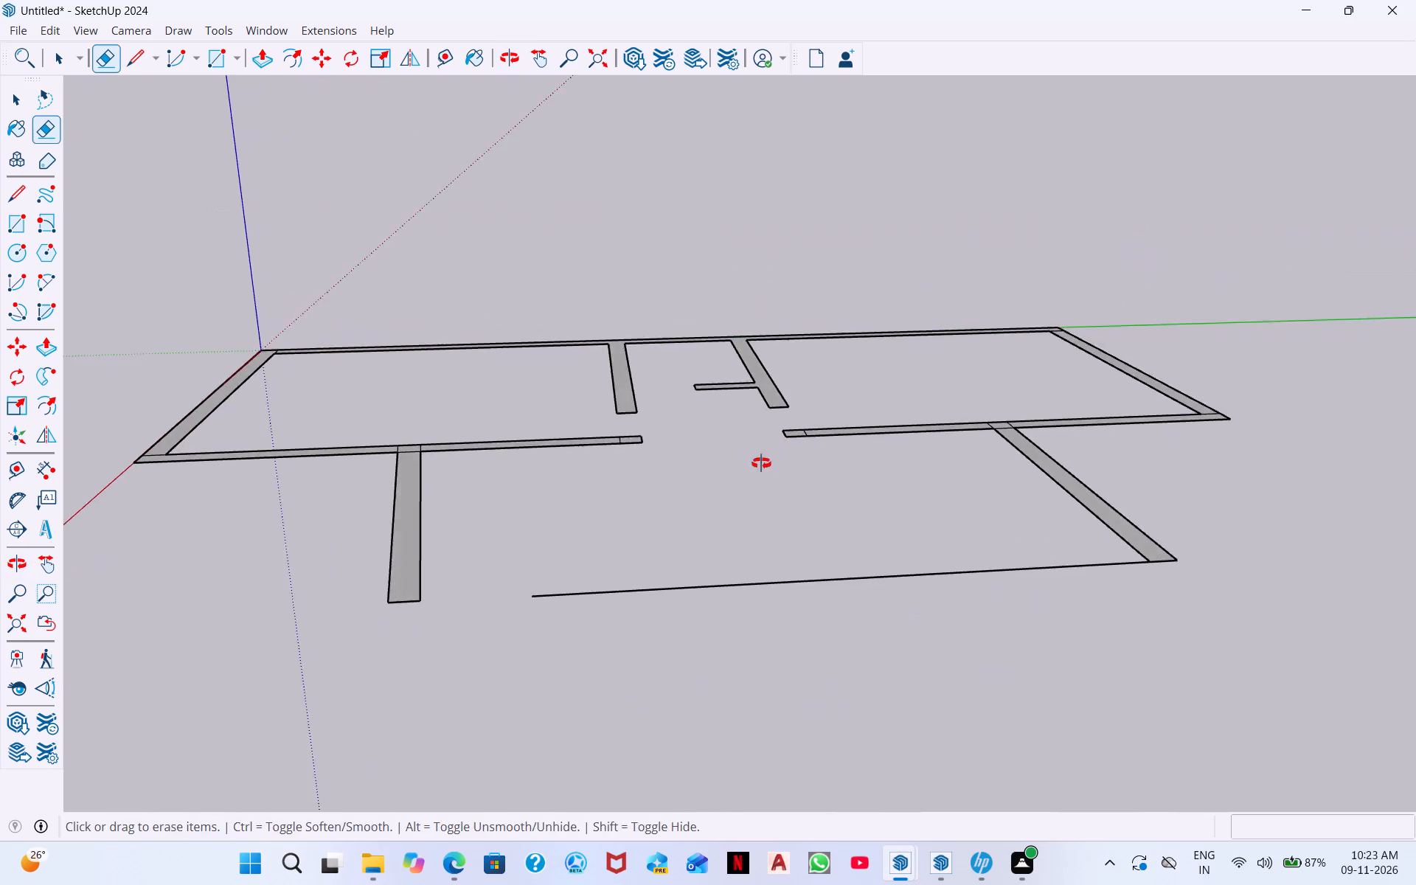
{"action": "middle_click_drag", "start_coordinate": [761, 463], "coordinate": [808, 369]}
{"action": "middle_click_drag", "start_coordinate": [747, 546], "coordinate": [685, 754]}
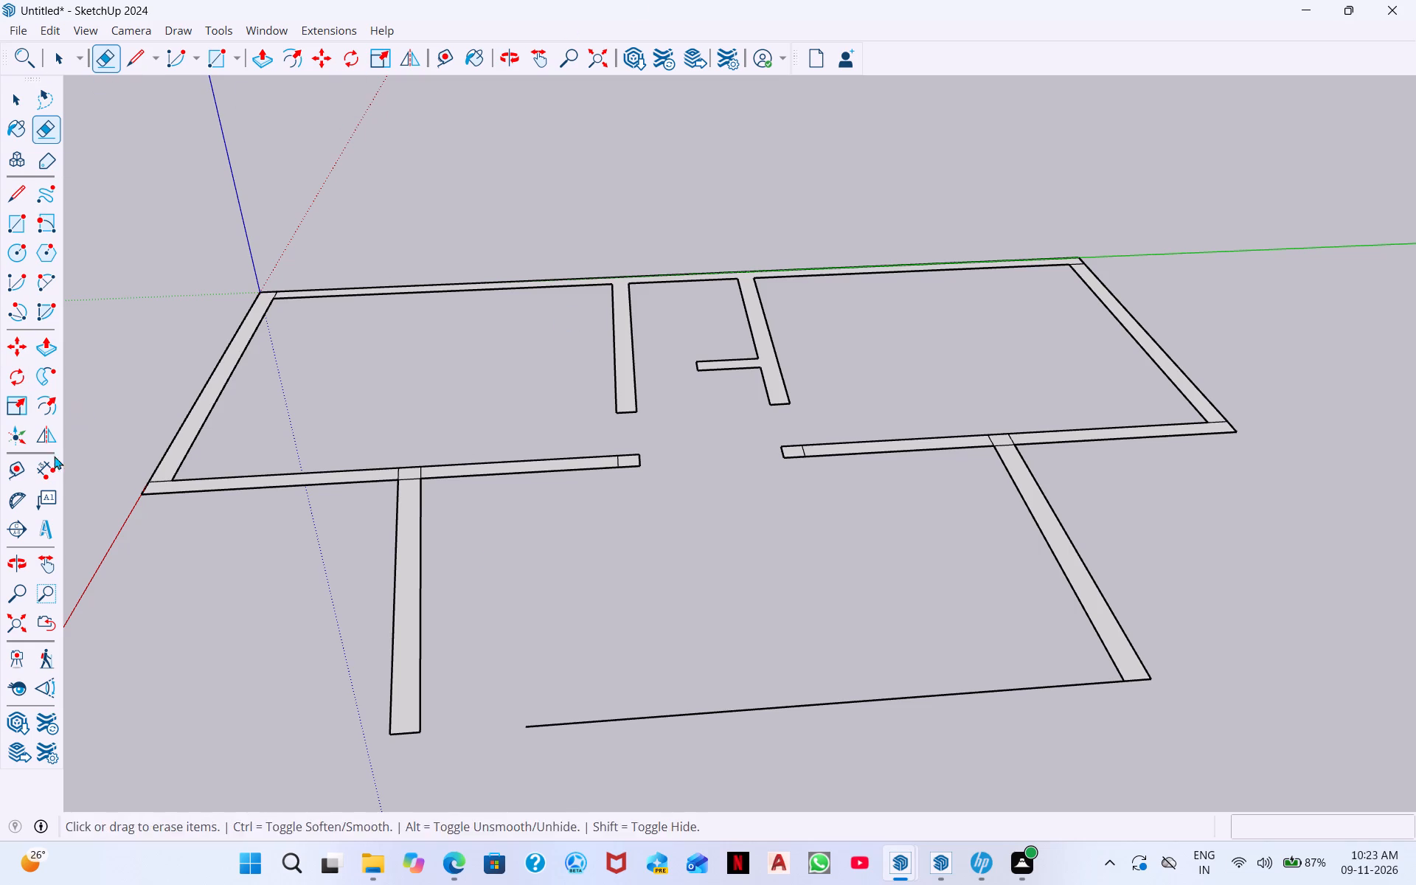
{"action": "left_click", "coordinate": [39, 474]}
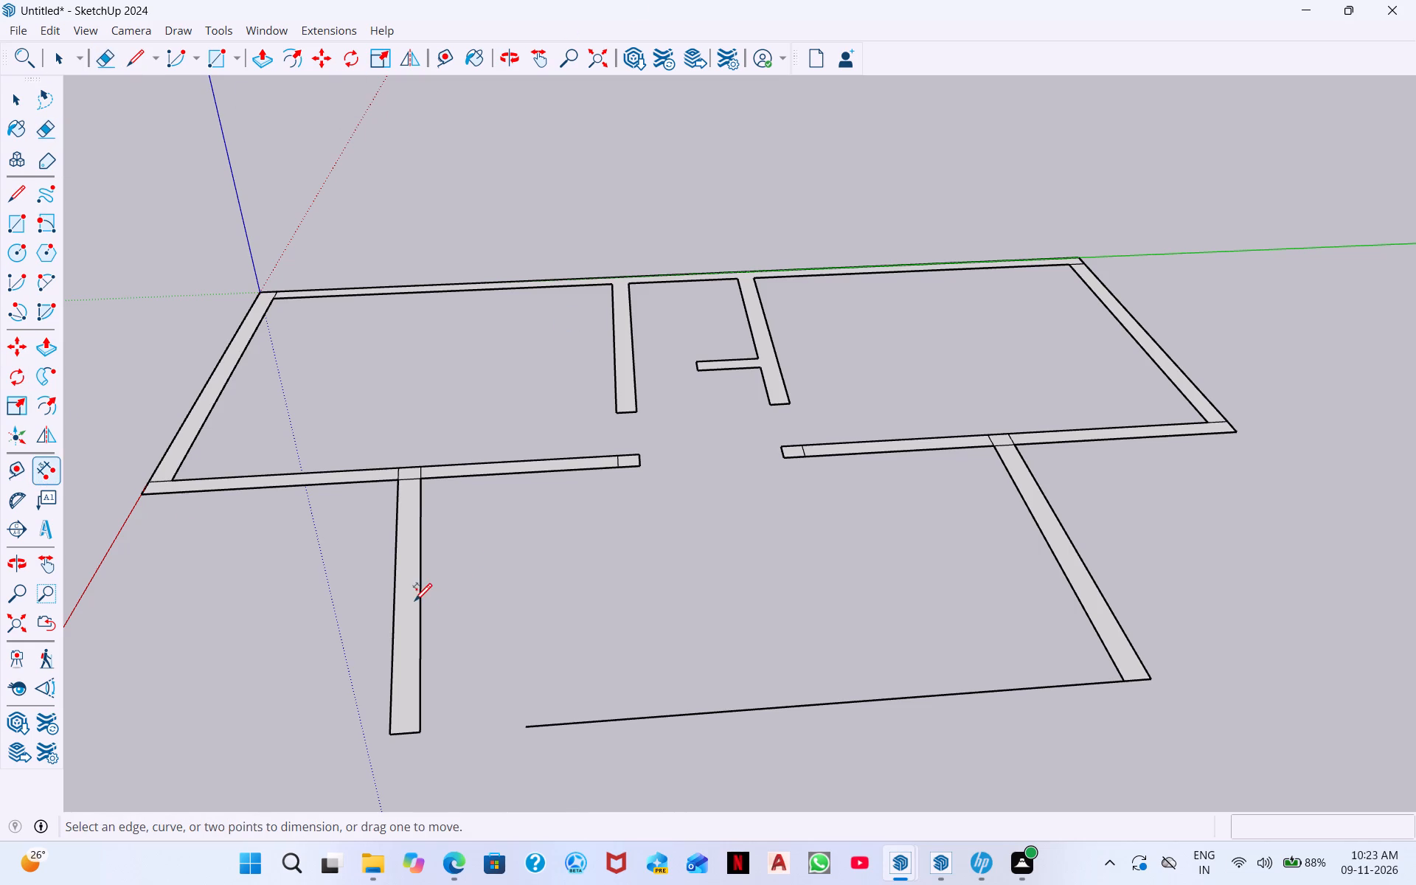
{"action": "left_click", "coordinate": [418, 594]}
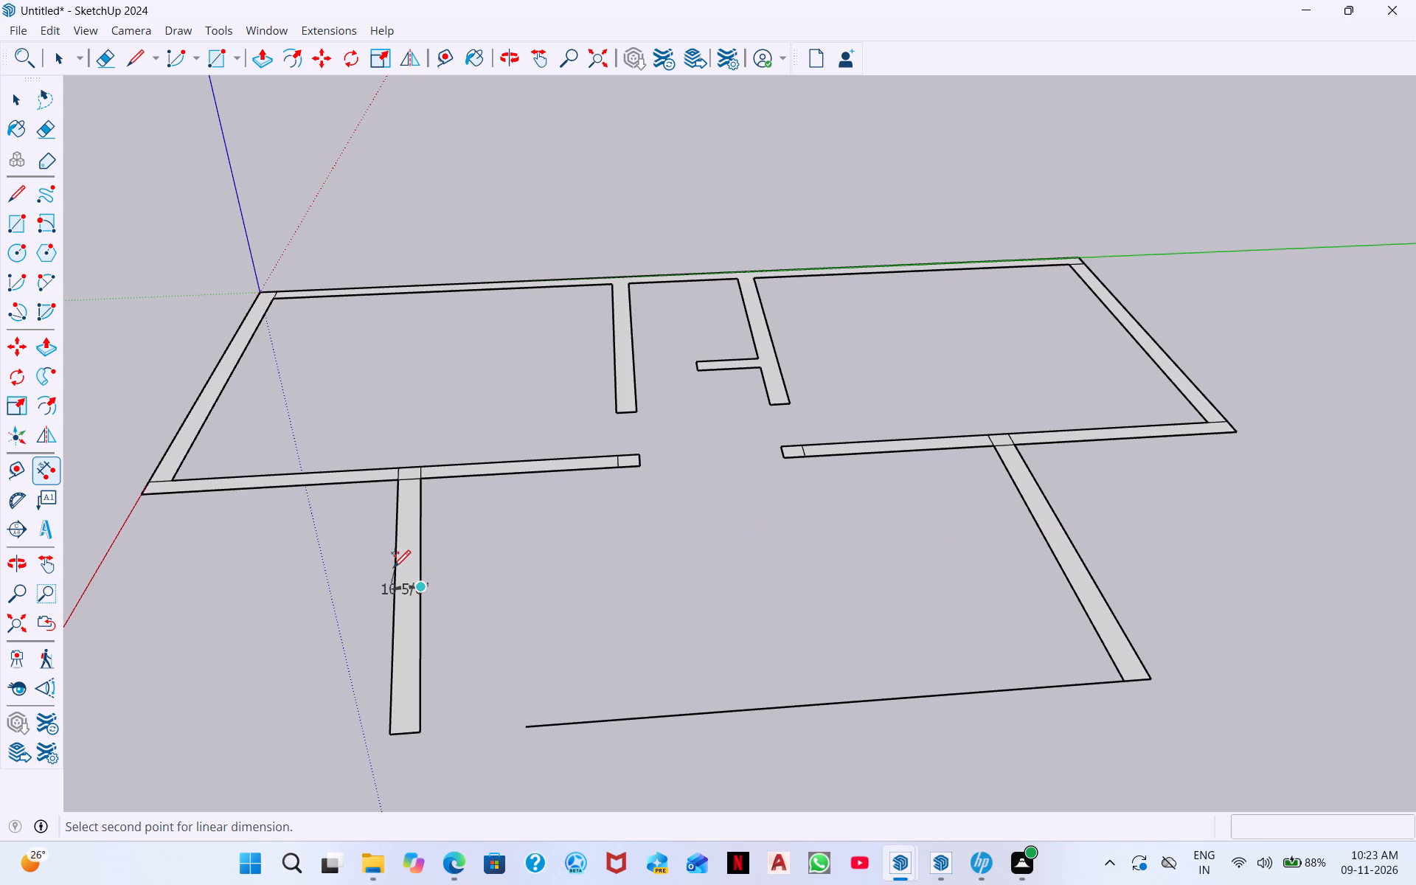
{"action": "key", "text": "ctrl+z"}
Check the distance between the free ends of the front room's two side walls with the Dimension tool.
{"action": "scroll", "coordinate": [448, 577], "scroll_direction": "down", "scroll_amount": 4}
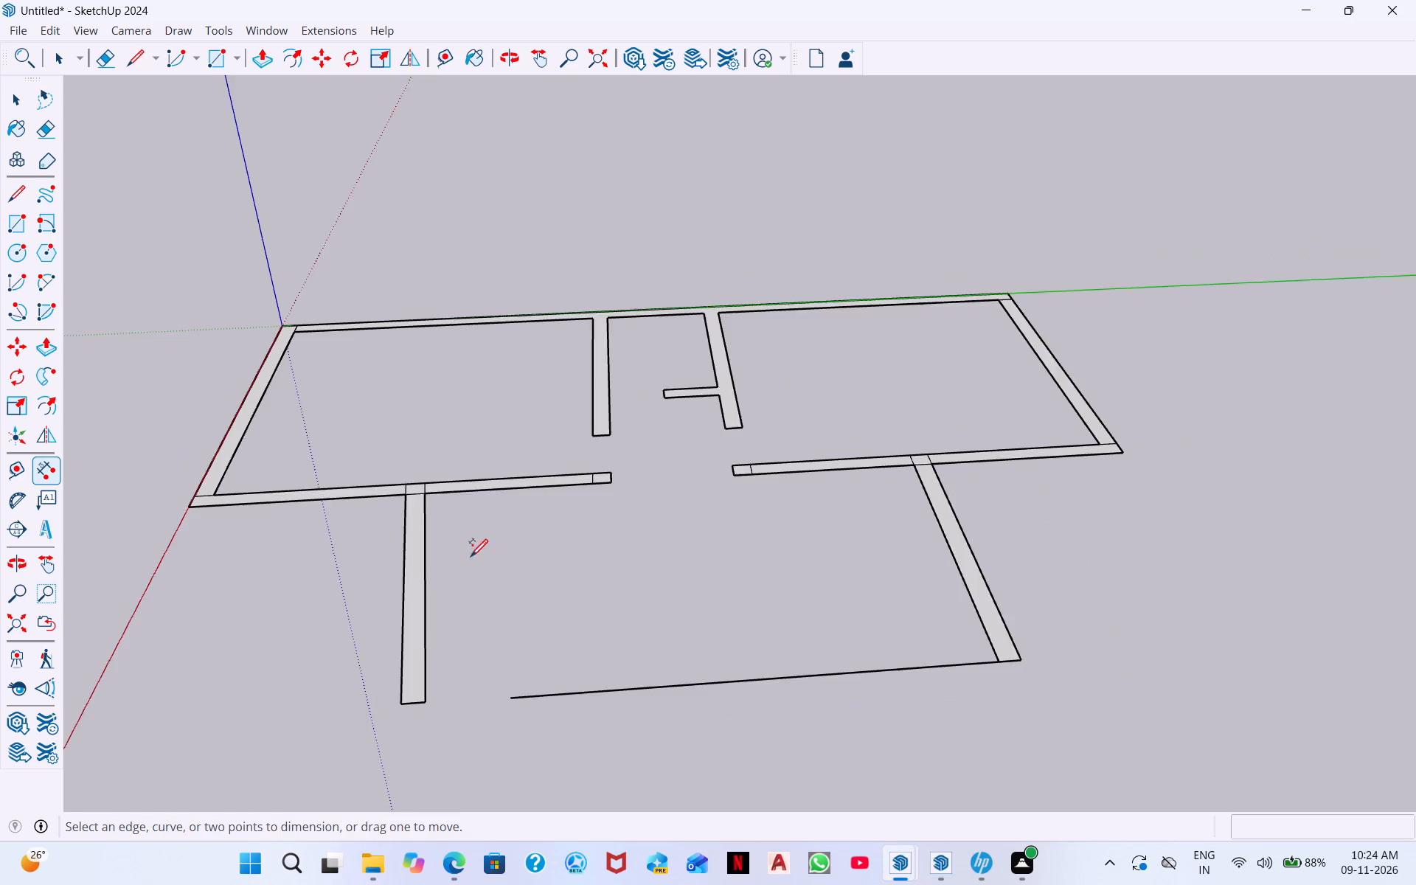
{"action": "scroll", "coordinate": [471, 555], "scroll_direction": "down", "scroll_amount": 2}
{"action": "middle_click_drag", "start_coordinate": [516, 553], "coordinate": [520, 588]}
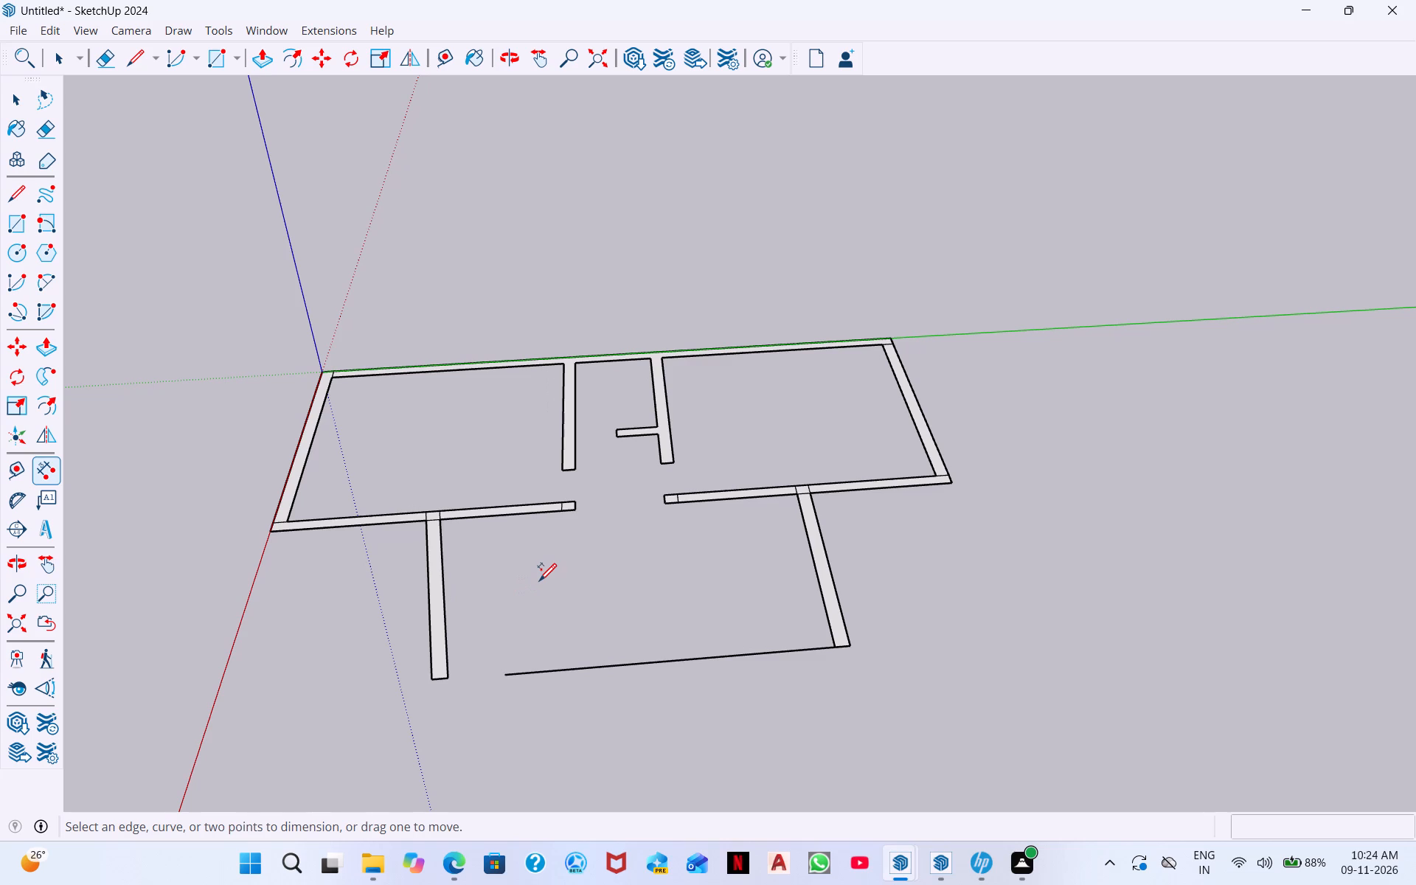
{"action": "middle_click_drag", "start_coordinate": [534, 602], "coordinate": [541, 691]}
{"action": "middle_click_drag", "start_coordinate": [635, 658], "coordinate": [632, 672]}
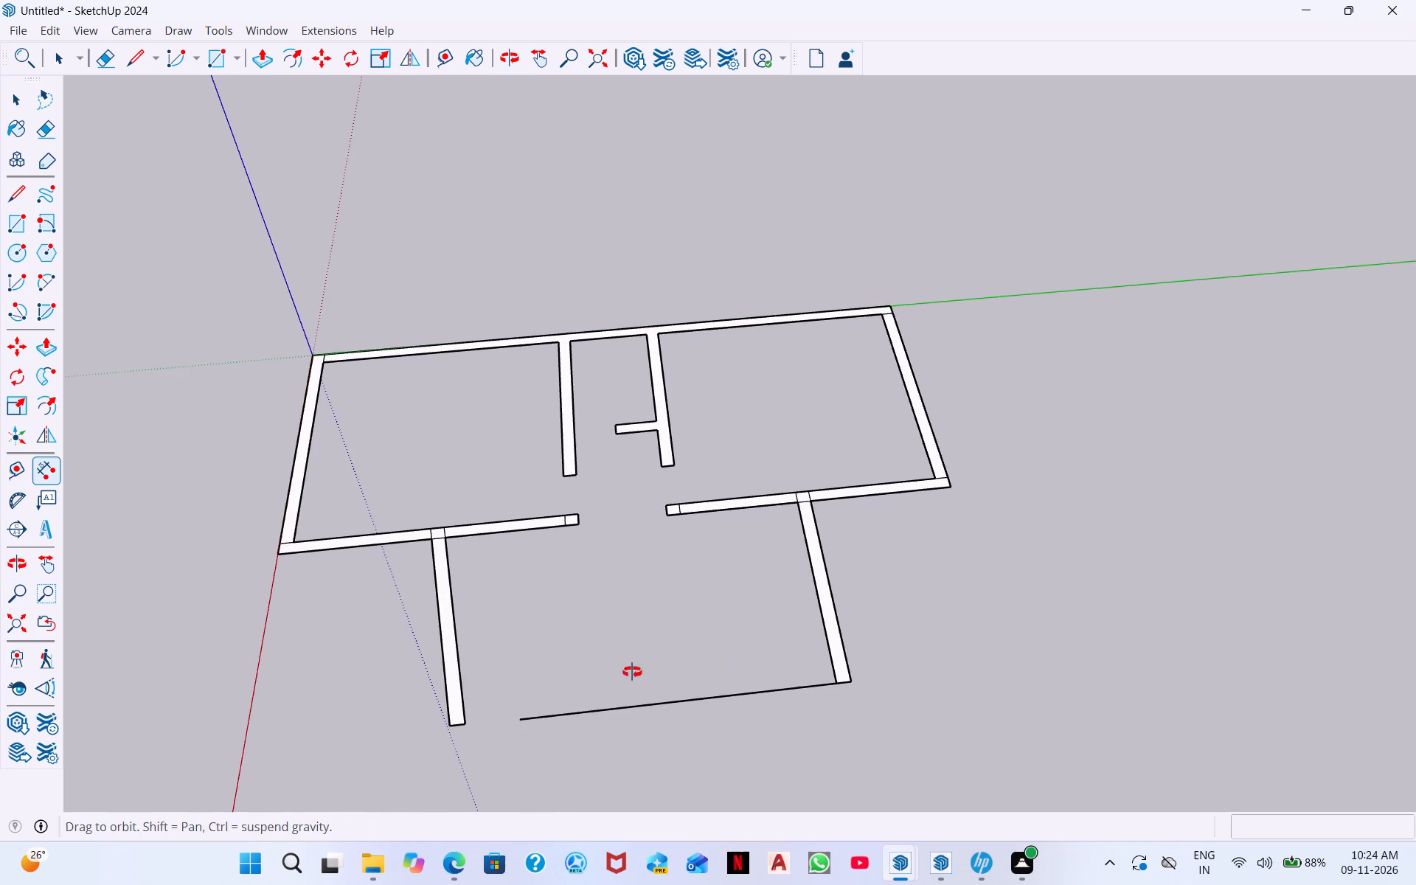
{"action": "middle_click_drag", "start_coordinate": [632, 672], "coordinate": [642, 884]}
{"action": "middle_click_drag", "start_coordinate": [709, 605], "coordinate": [602, 697]}
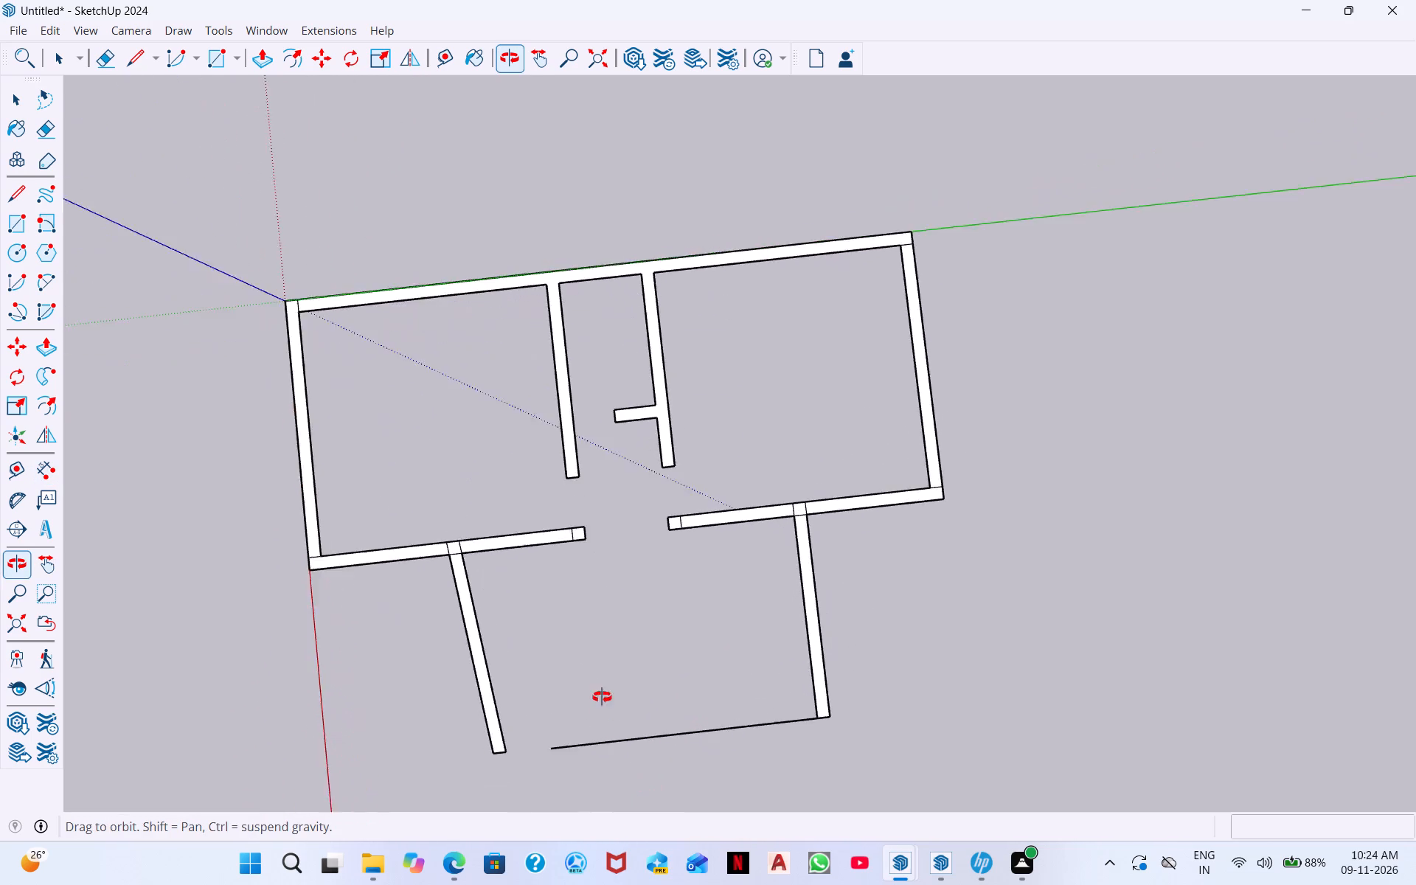
{"action": "middle_click_drag", "start_coordinate": [602, 697], "coordinate": [463, 634]}
{"action": "scroll", "coordinate": [462, 634], "scroll_direction": "down", "scroll_amount": 1}
{"action": "scroll", "coordinate": [704, 698], "scroll_direction": "down", "scroll_amount": 3}
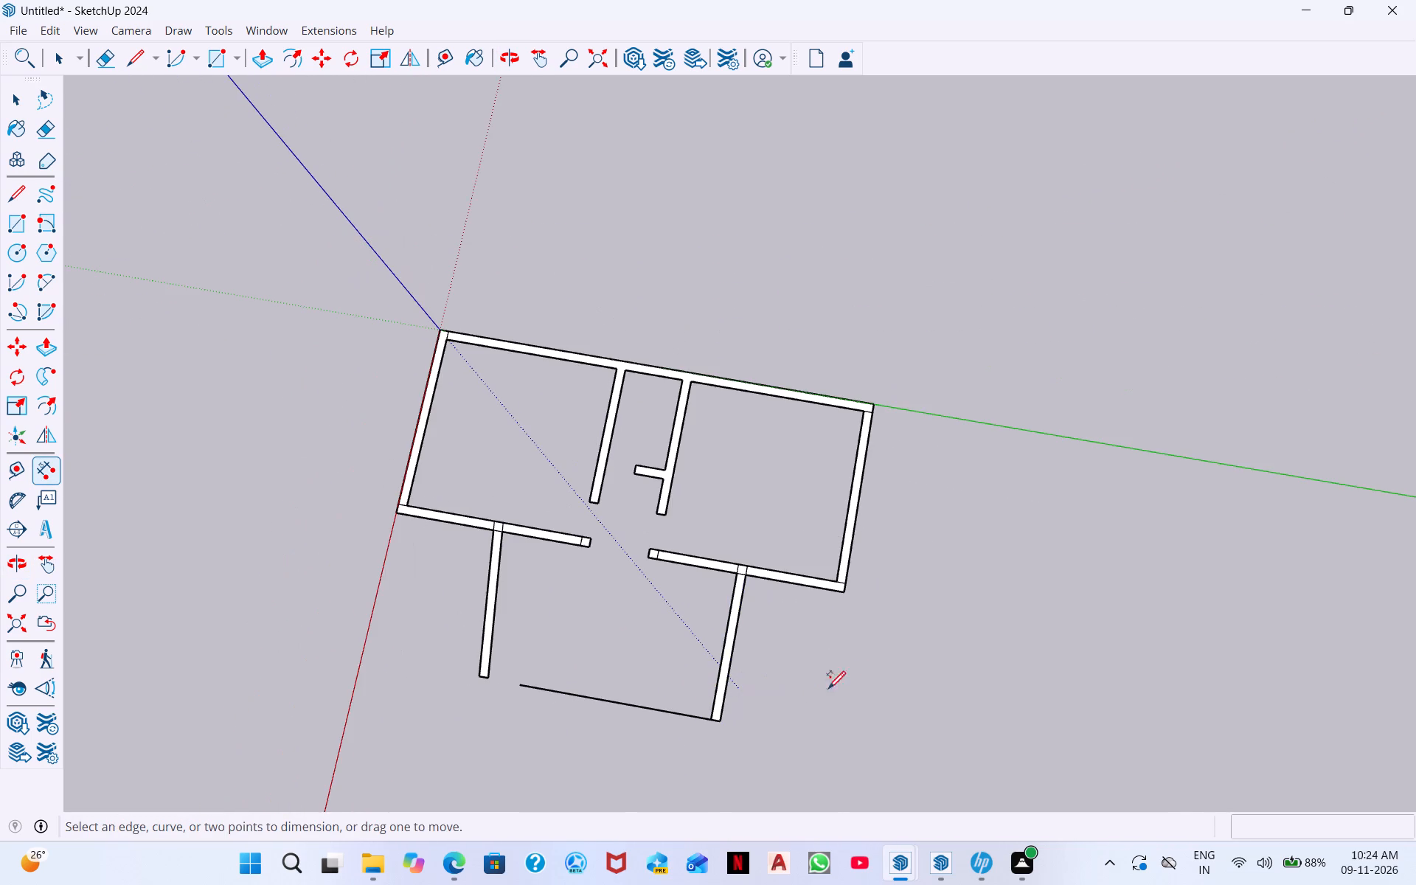
{"action": "scroll", "coordinate": [849, 678], "scroll_direction": "down", "scroll_amount": 3}
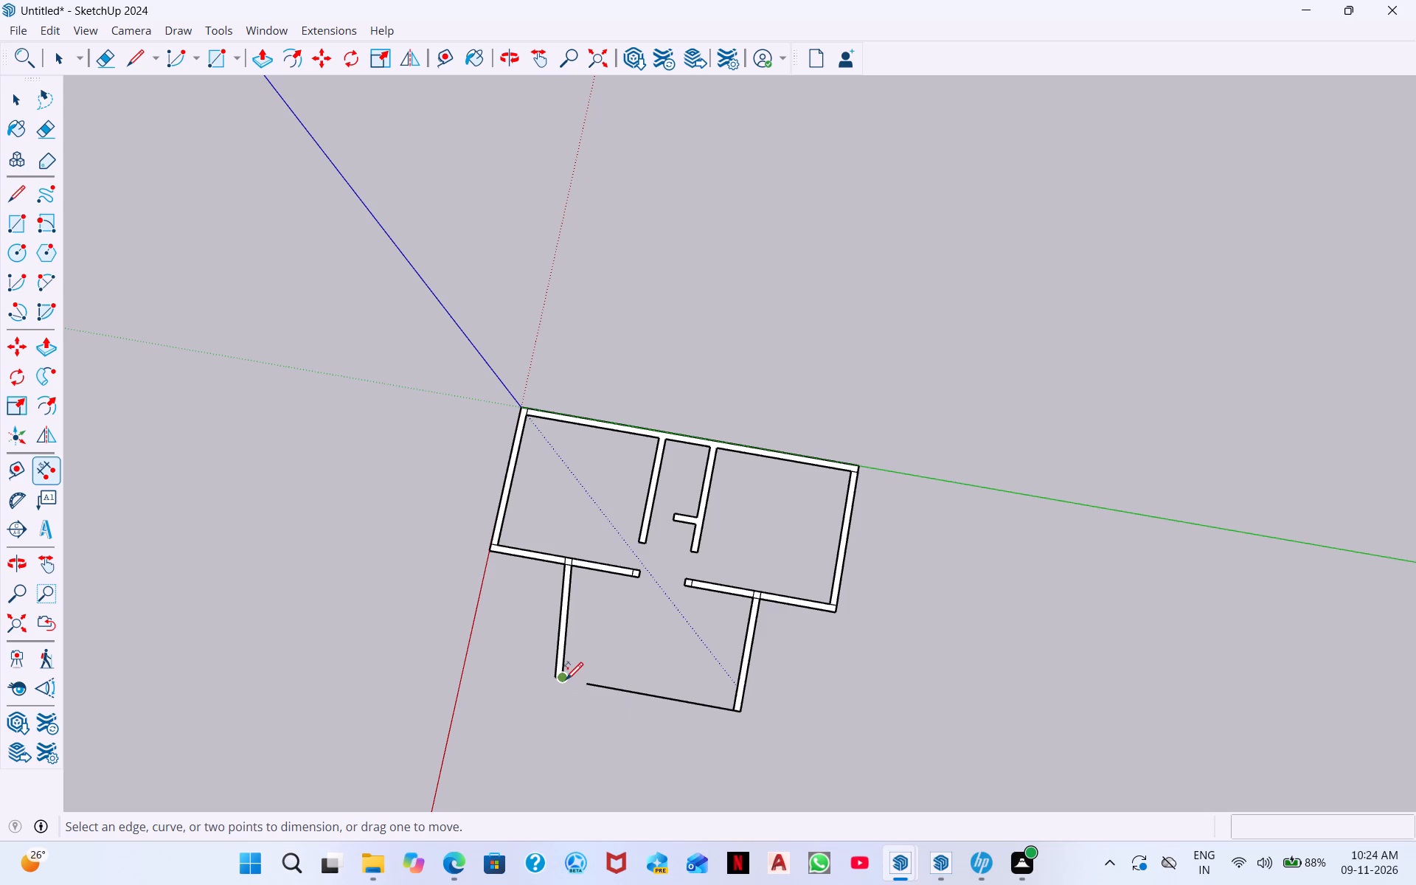
{"action": "left_click", "coordinate": [565, 678]}
{"action": "scroll", "coordinate": [730, 711], "scroll_direction": "up", "scroll_amount": 6}
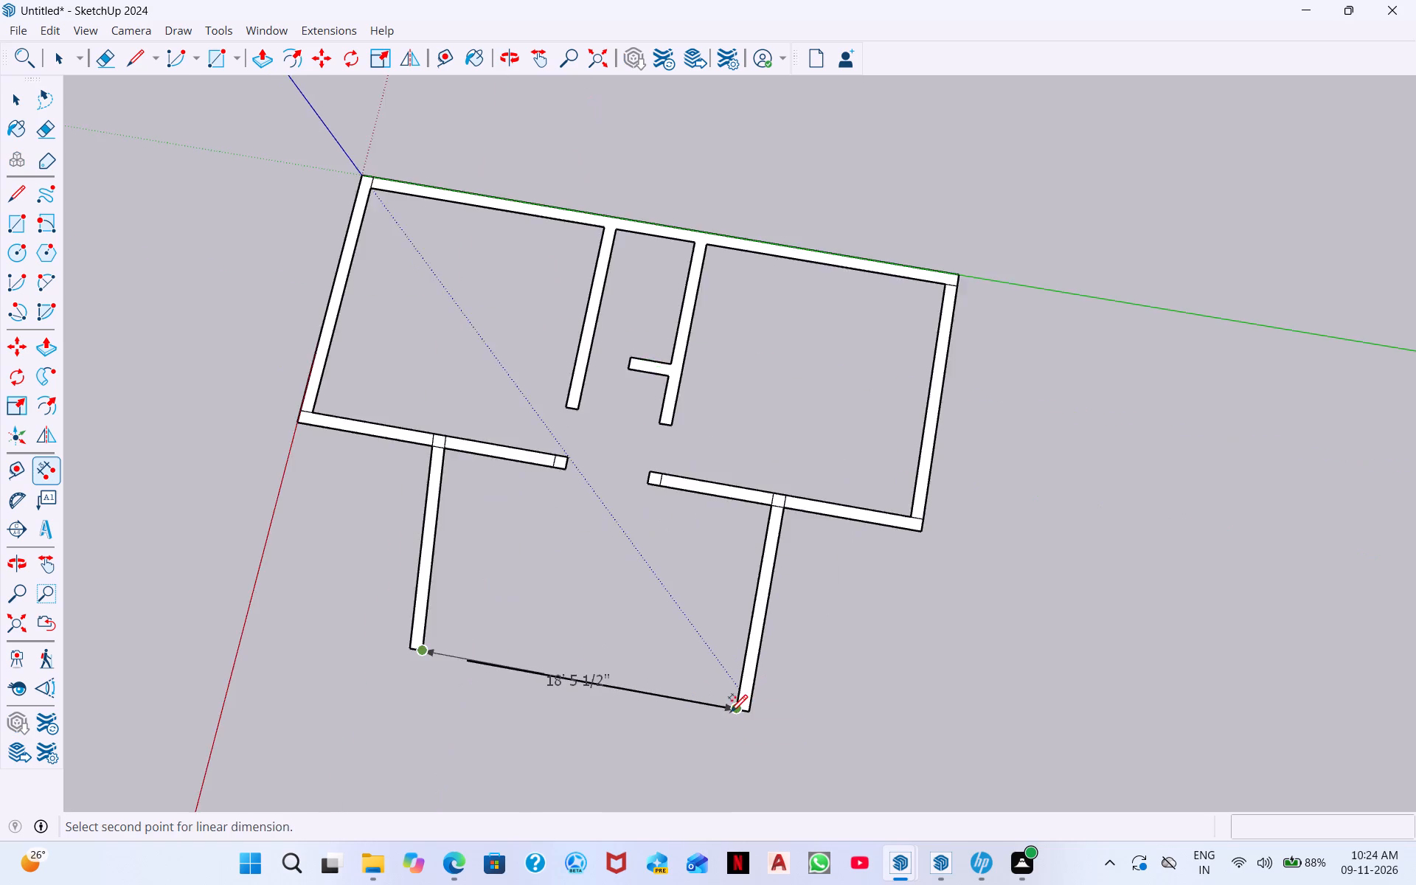
{"action": "scroll", "coordinate": [730, 711], "scroll_direction": "up", "scroll_amount": 6}
{"action": "scroll", "coordinate": [730, 711], "scroll_direction": "down", "scroll_amount": 9}
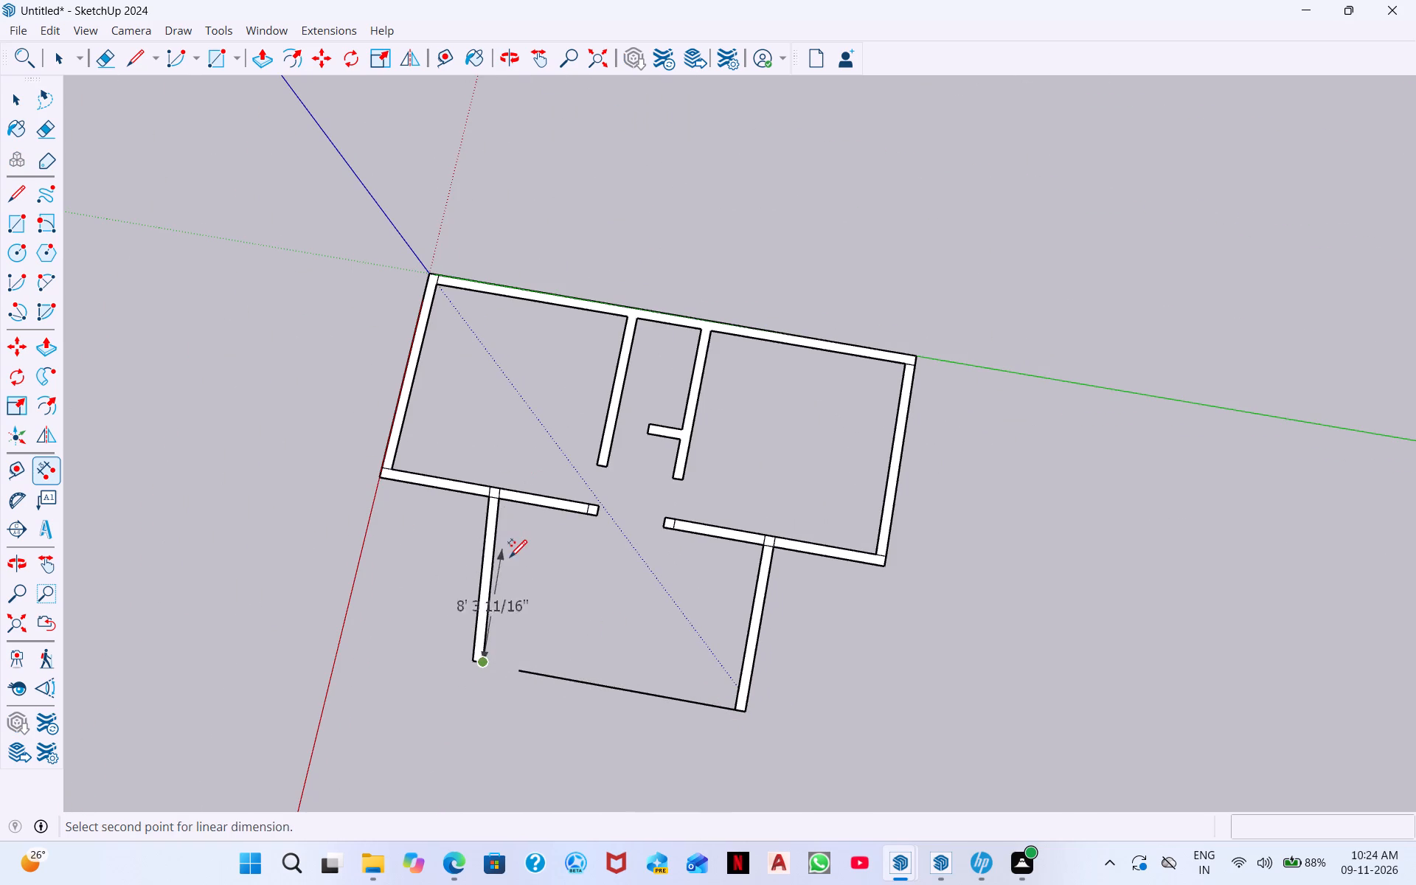
{"action": "key", "text": "Escape"}
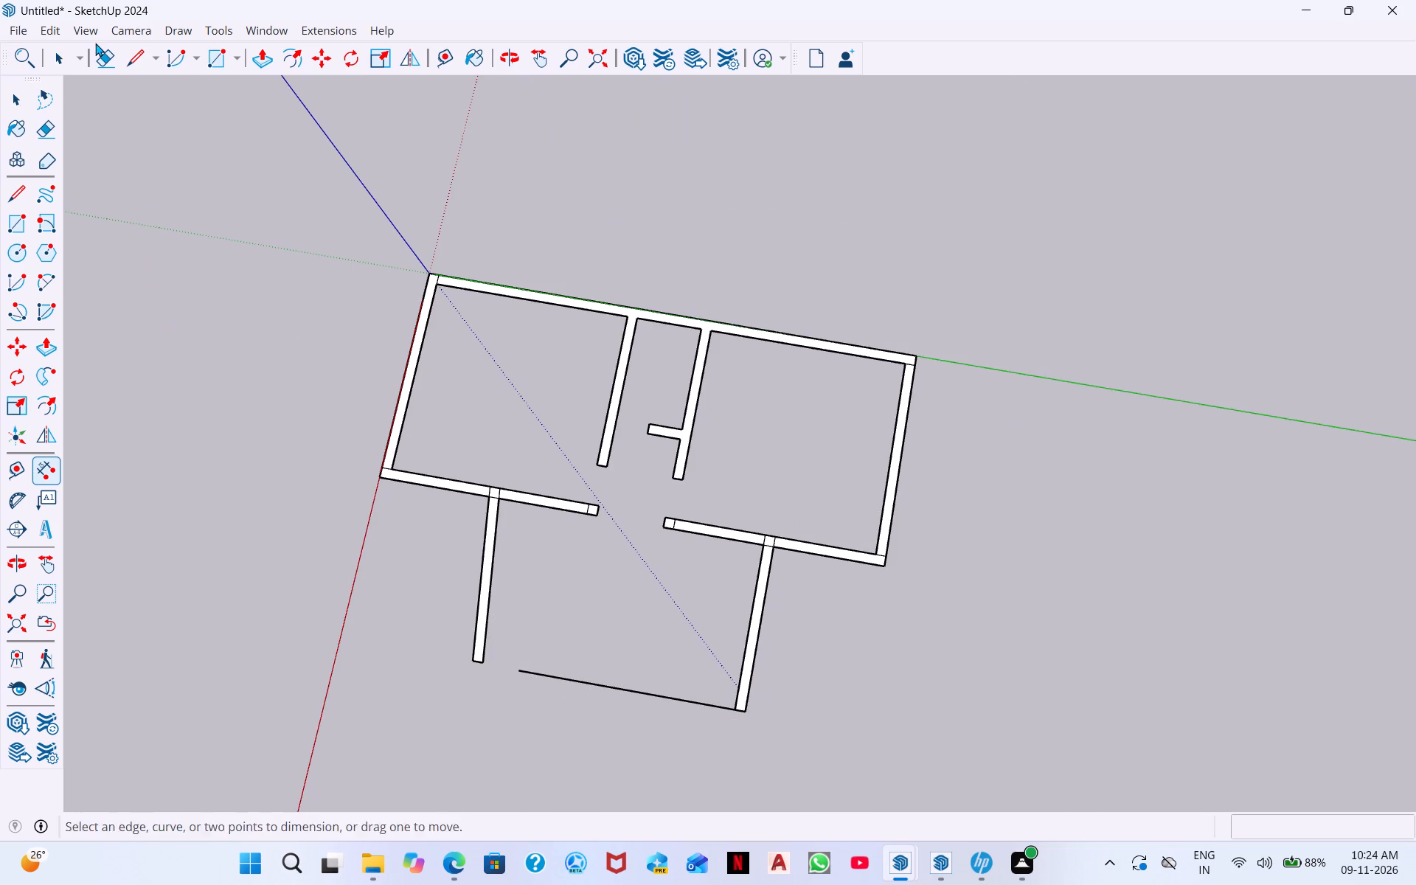
Erase the front room's two side walls, the single line between them and the leftover wall-end edges.
{"action": "left_click", "coordinate": [102, 53]}
{"action": "left_click", "coordinate": [434, 577]}
{"action": "left_click_drag", "start_coordinate": [475, 575], "coordinate": [498, 580]}
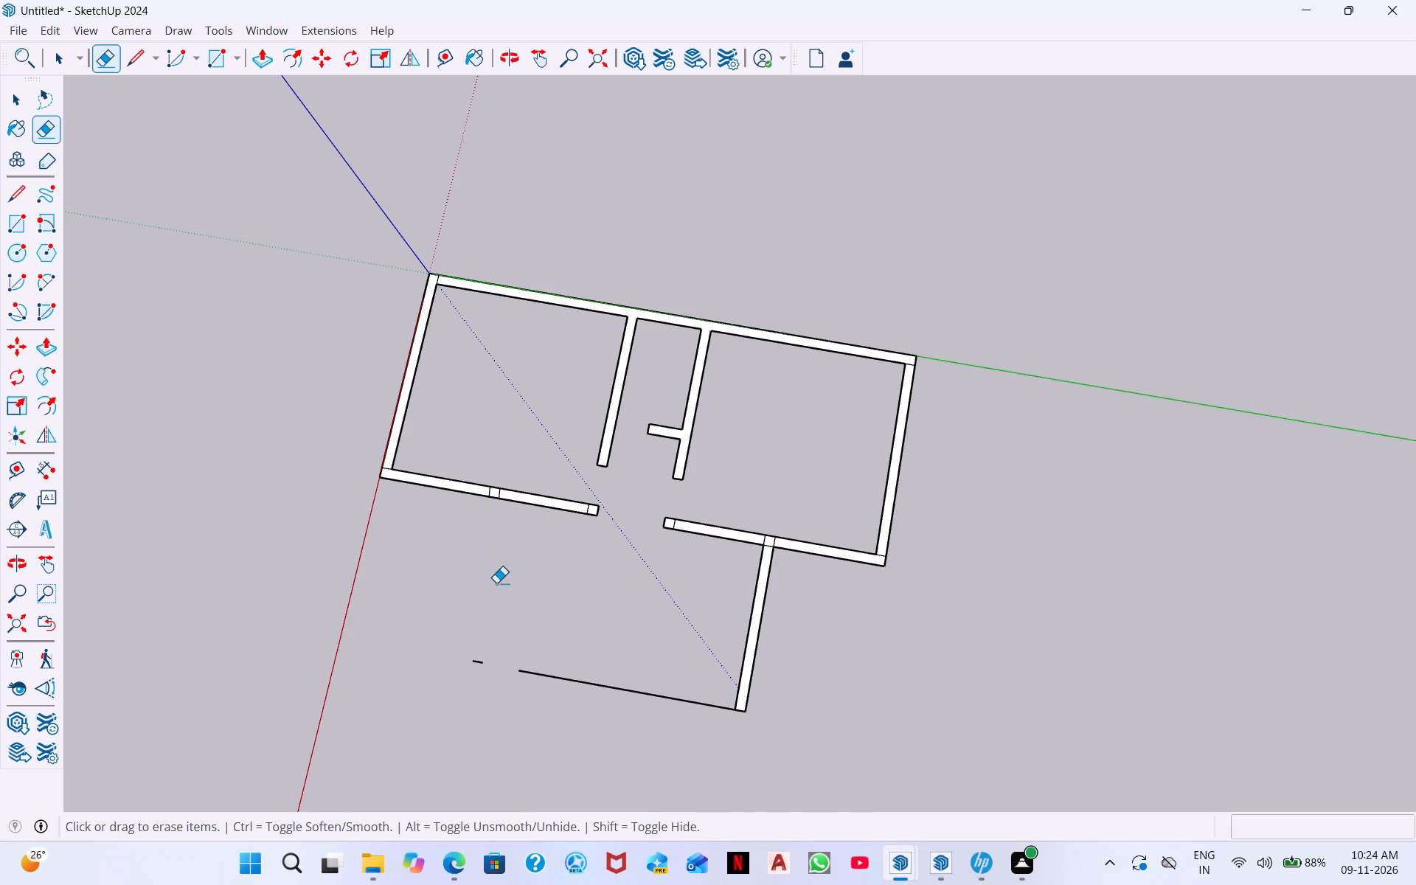
{"action": "left_click", "coordinate": [476, 666]}
{"action": "left_click_drag", "start_coordinate": [576, 679], "coordinate": [582, 705]}
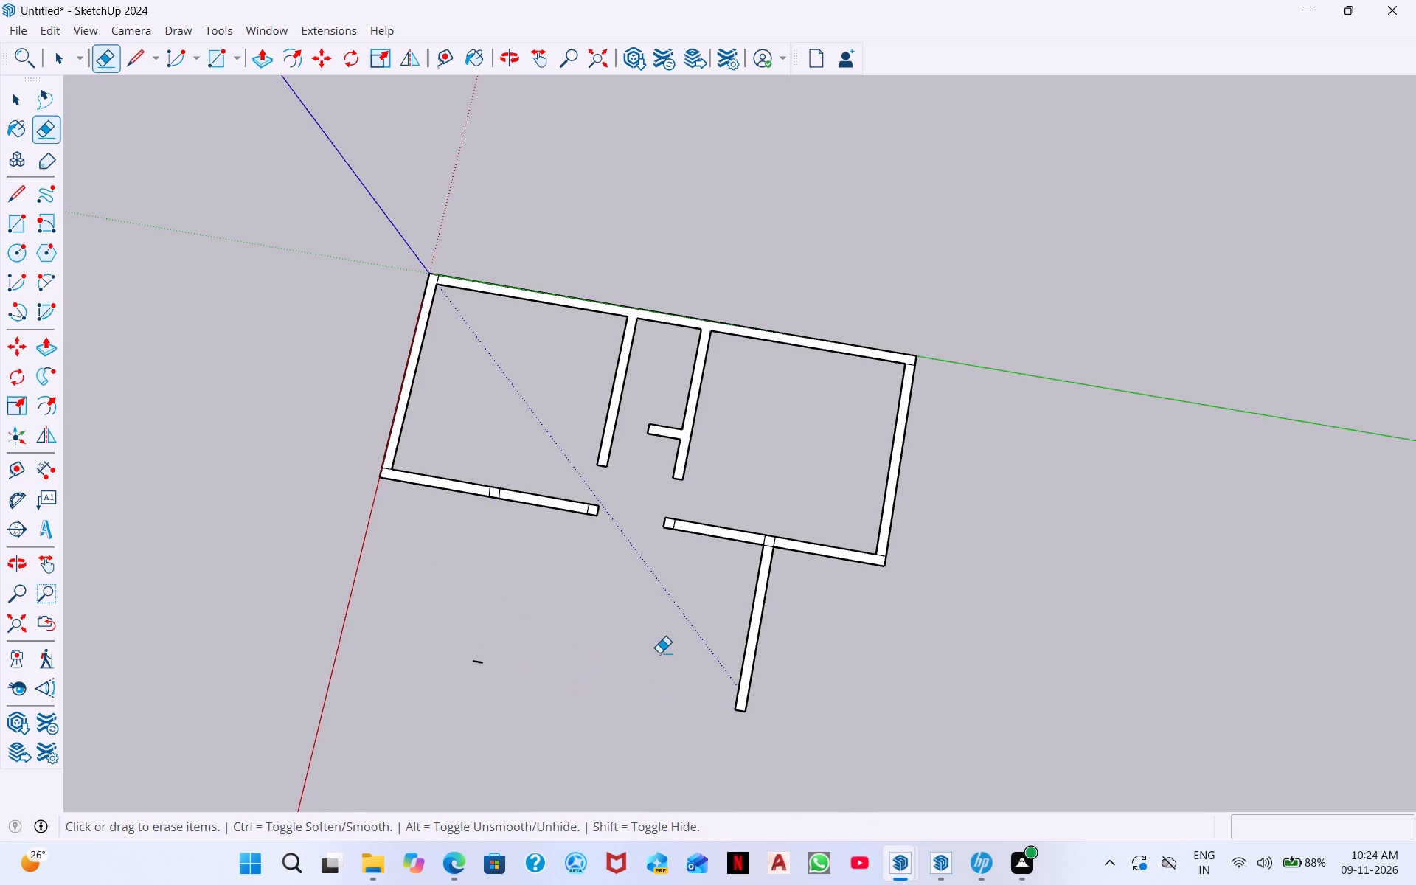
{"action": "left_click_drag", "start_coordinate": [690, 639], "coordinate": [851, 667]}
{"action": "left_click", "coordinate": [742, 712]}
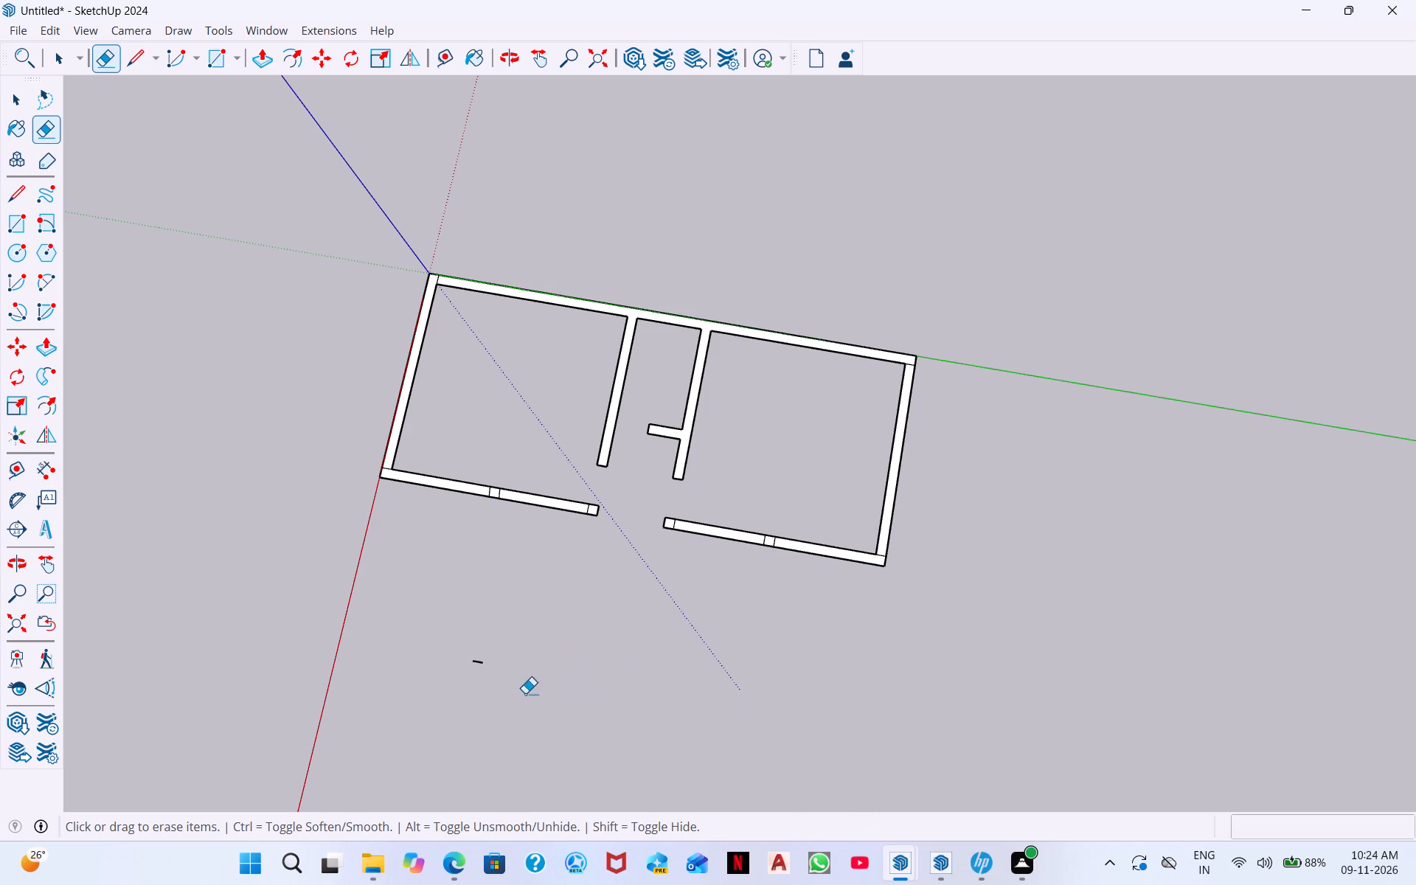
{"action": "left_click", "coordinate": [473, 661]}
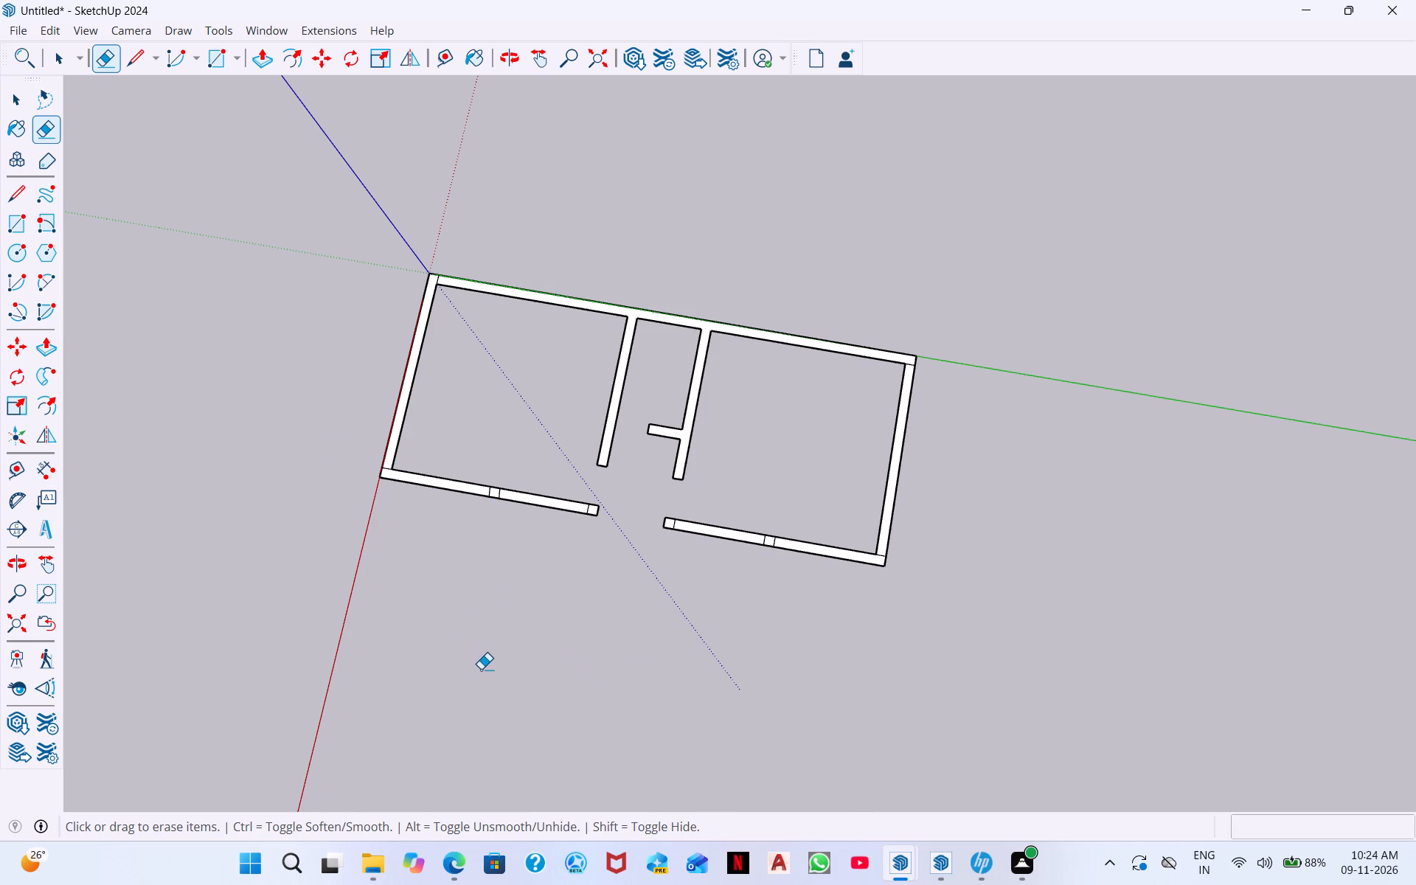
{"action": "left_click", "coordinate": [480, 670]}
Erase the two division lines across the front wall where the slanted side wall joined it.
{"action": "scroll", "coordinate": [468, 544], "scroll_direction": "up", "scroll_amount": 5}
{"action": "middle_click_drag", "start_coordinate": [507, 533], "coordinate": [610, 423]}
{"action": "middle_click_drag", "start_coordinate": [493, 538], "coordinate": [524, 433]}
{"action": "middle_click_drag", "start_coordinate": [516, 472], "coordinate": [533, 415]}
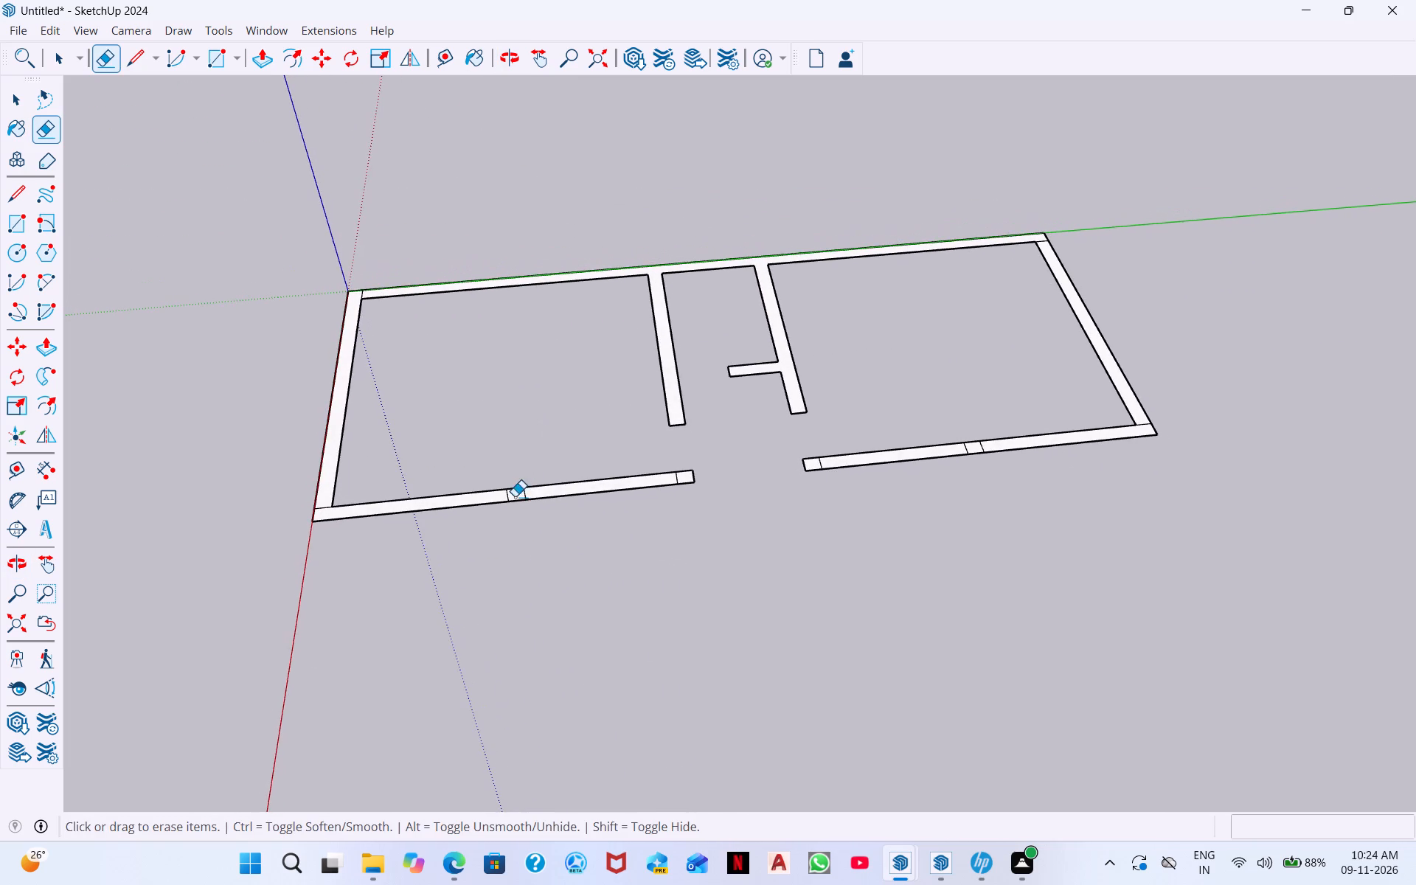
{"action": "scroll", "coordinate": [512, 499], "scroll_direction": "up", "scroll_amount": 5}
{"action": "left_click", "coordinate": [505, 495]}
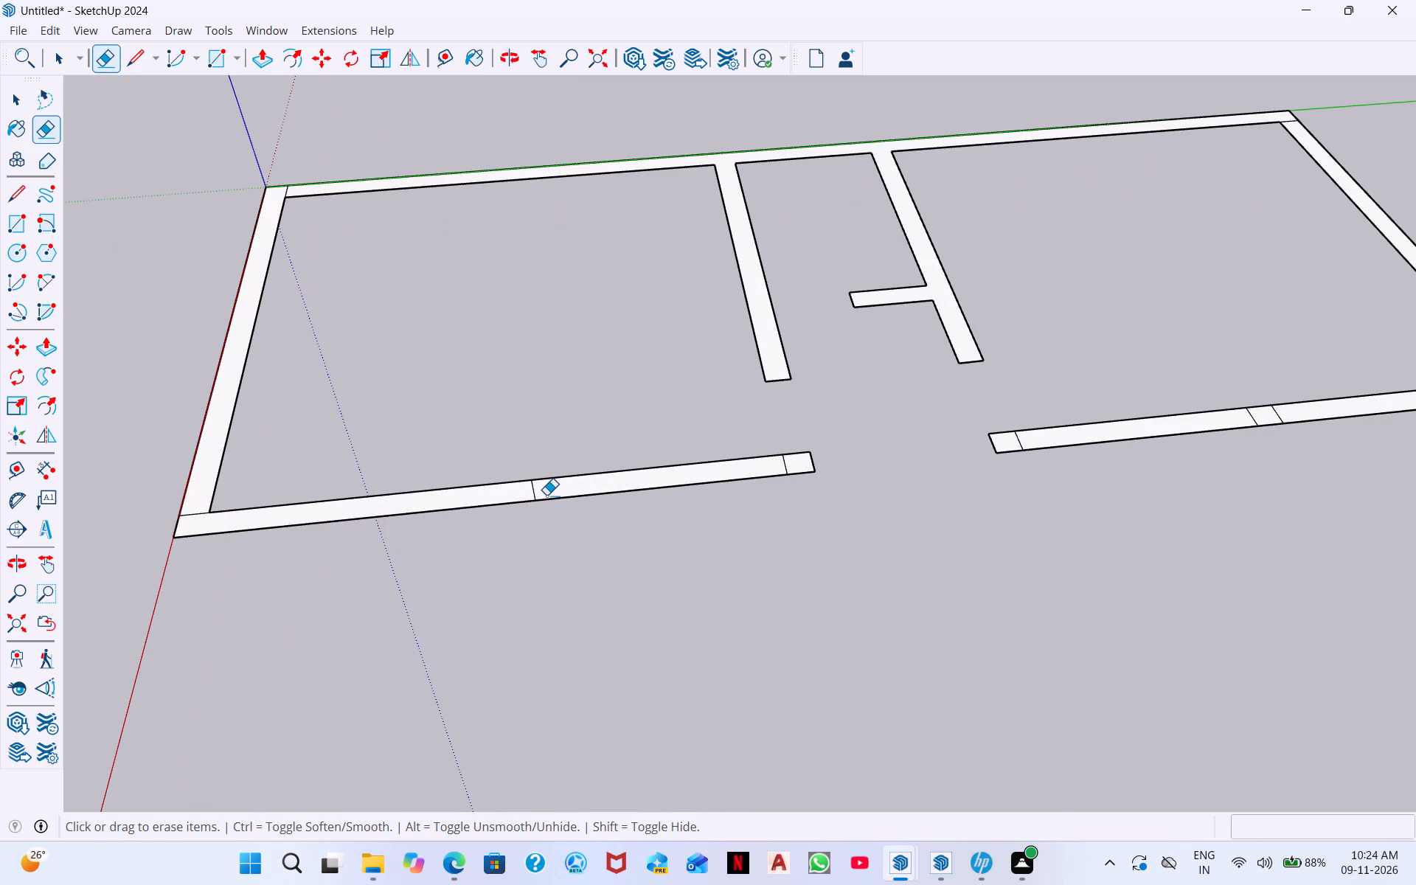
{"action": "left_click", "coordinate": [537, 493]}
Draw an 8'3" line from the origin-side wall's inner edge along the front wall, then carry its end across the wall's thickness.
{"action": "middle_click_drag", "start_coordinate": [695, 632], "coordinate": [671, 709]}
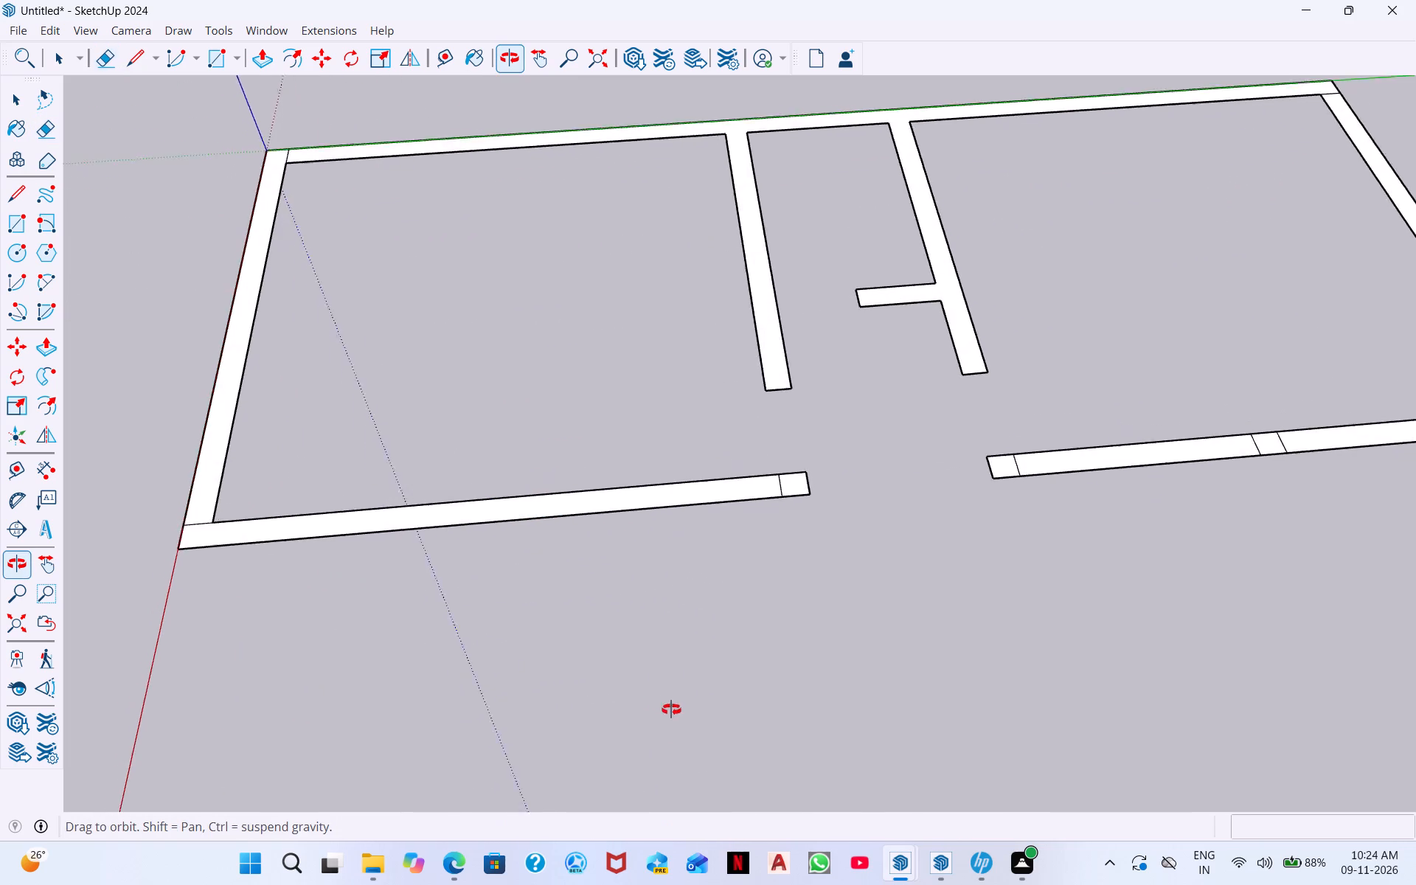
{"action": "middle_click_drag", "start_coordinate": [671, 709], "coordinate": [650, 770]}
{"action": "scroll", "coordinate": [744, 610], "scroll_direction": "down", "scroll_amount": 7}
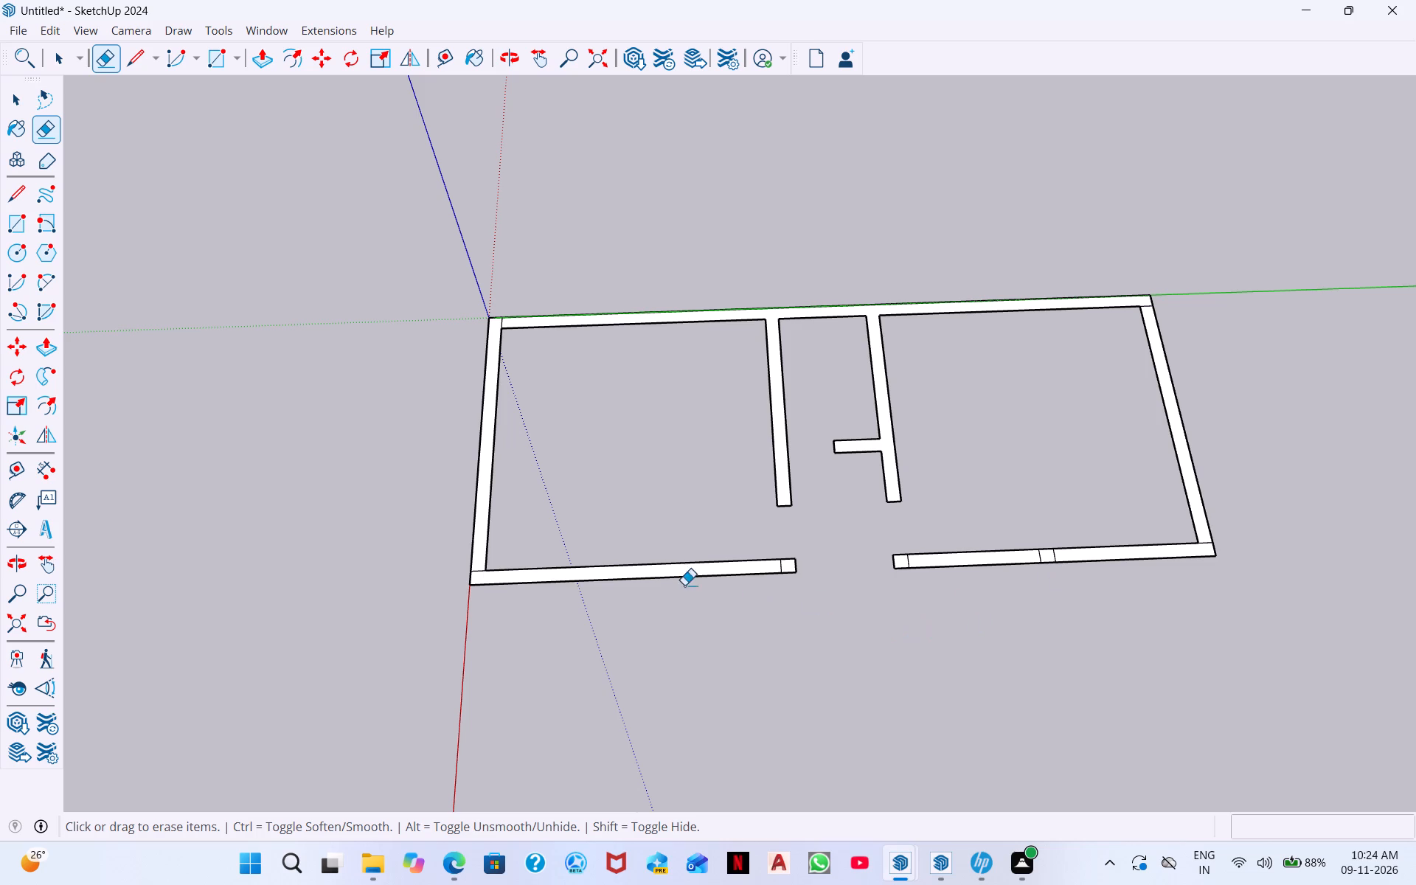
{"action": "left_click", "coordinate": [131, 63]}
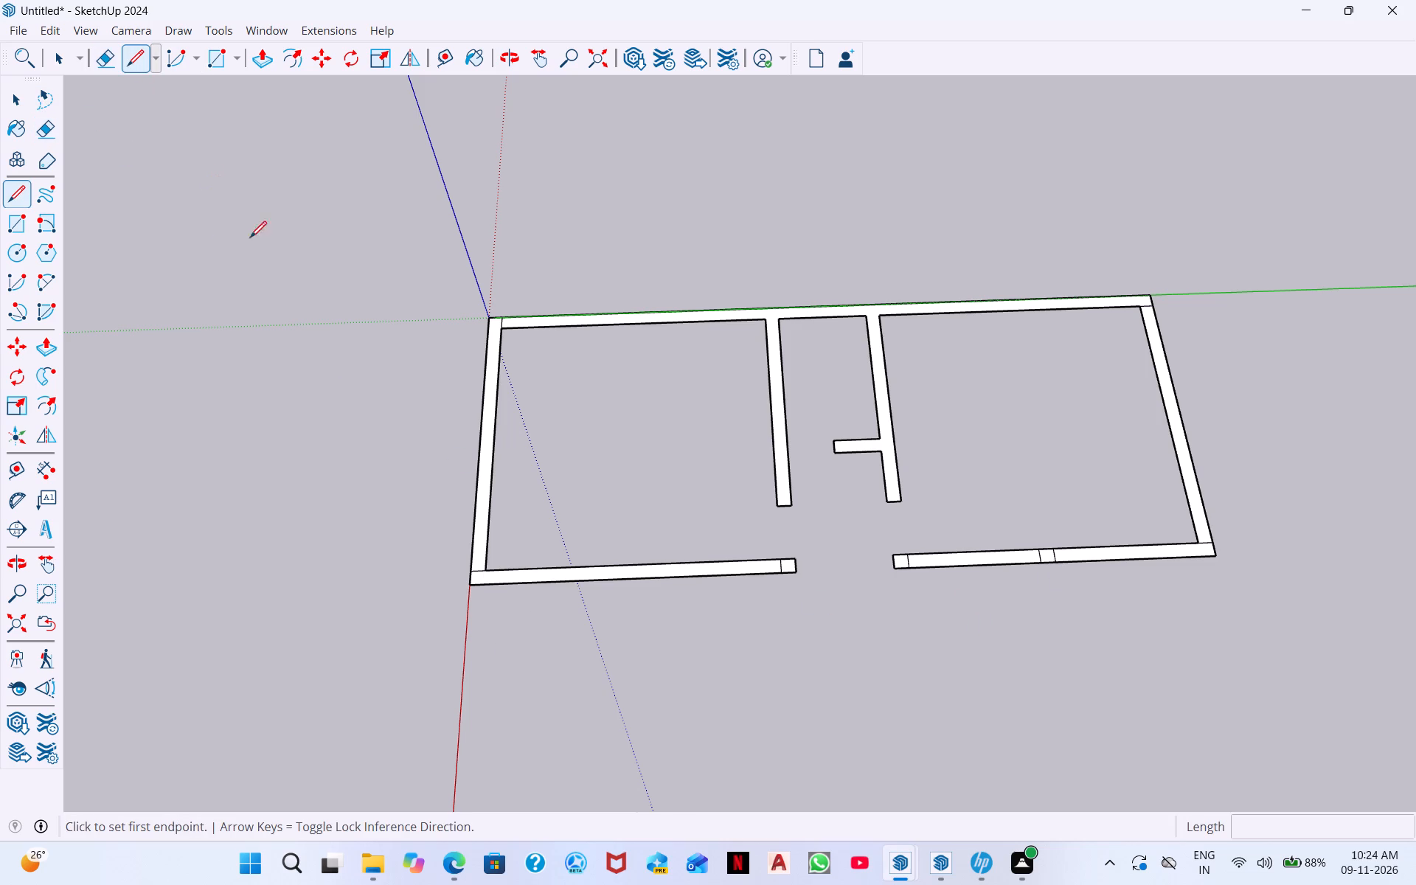
{"action": "scroll", "coordinate": [532, 625], "scroll_direction": "up", "scroll_amount": 6}
{"action": "scroll", "coordinate": [398, 500], "scroll_direction": "up", "scroll_amount": 4}
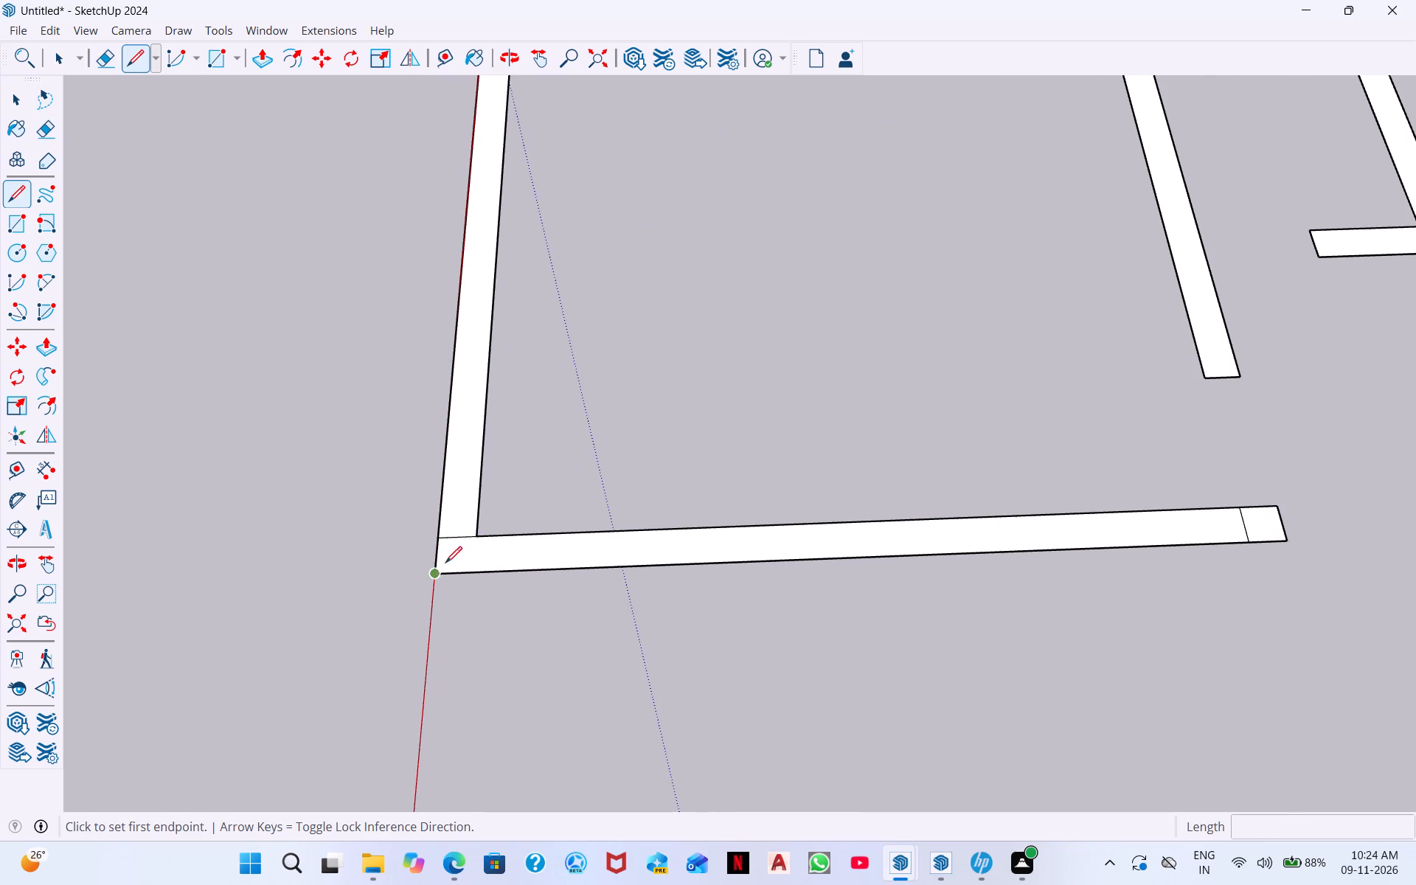
{"action": "left_click", "coordinate": [479, 525]}
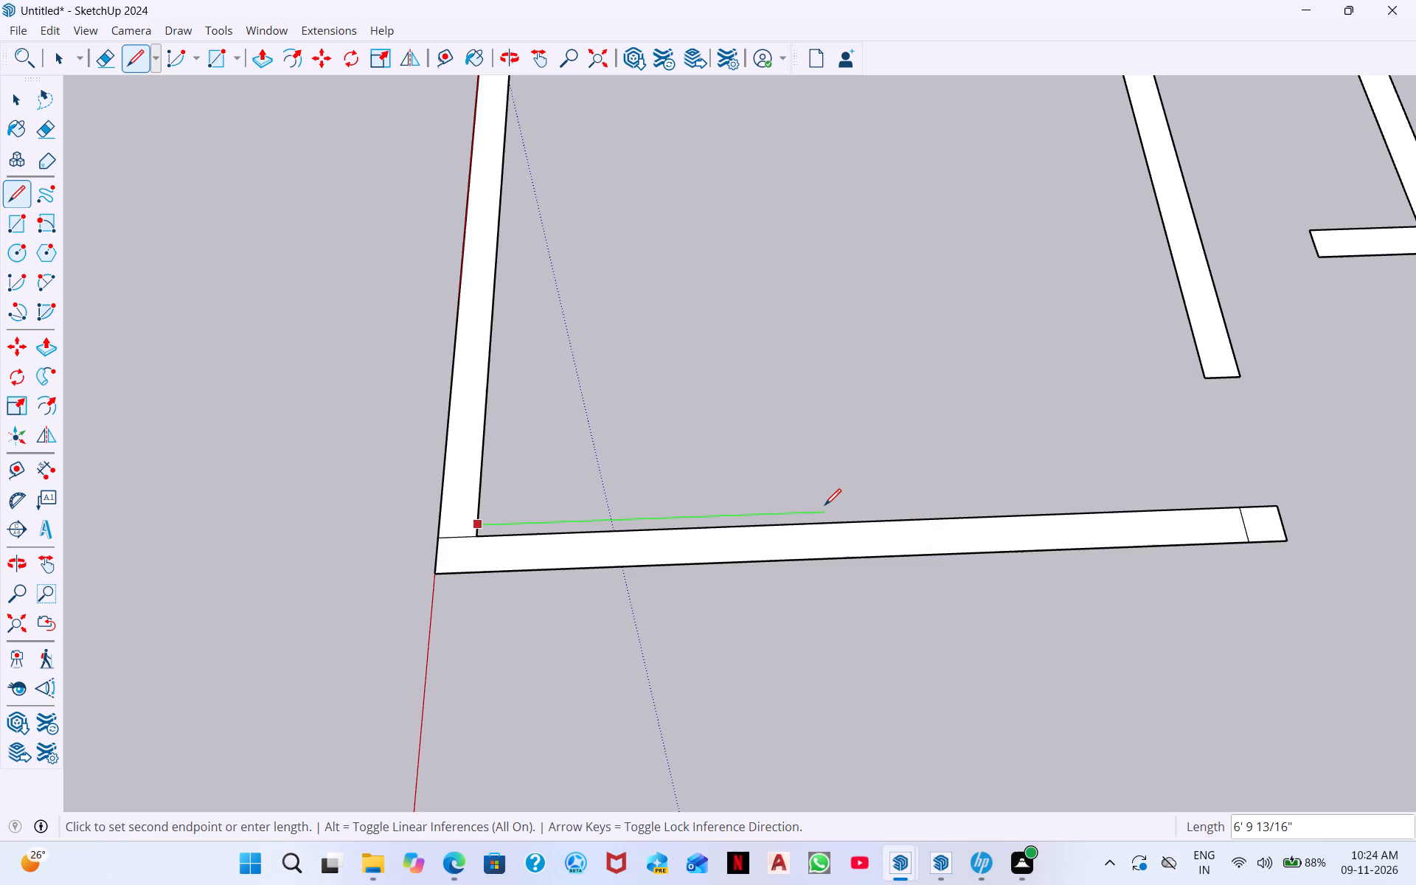
{"action": "type", "text": "8'"}
{"action": "type", "text": "3\""}
{"action": "key", "text": "Return"}
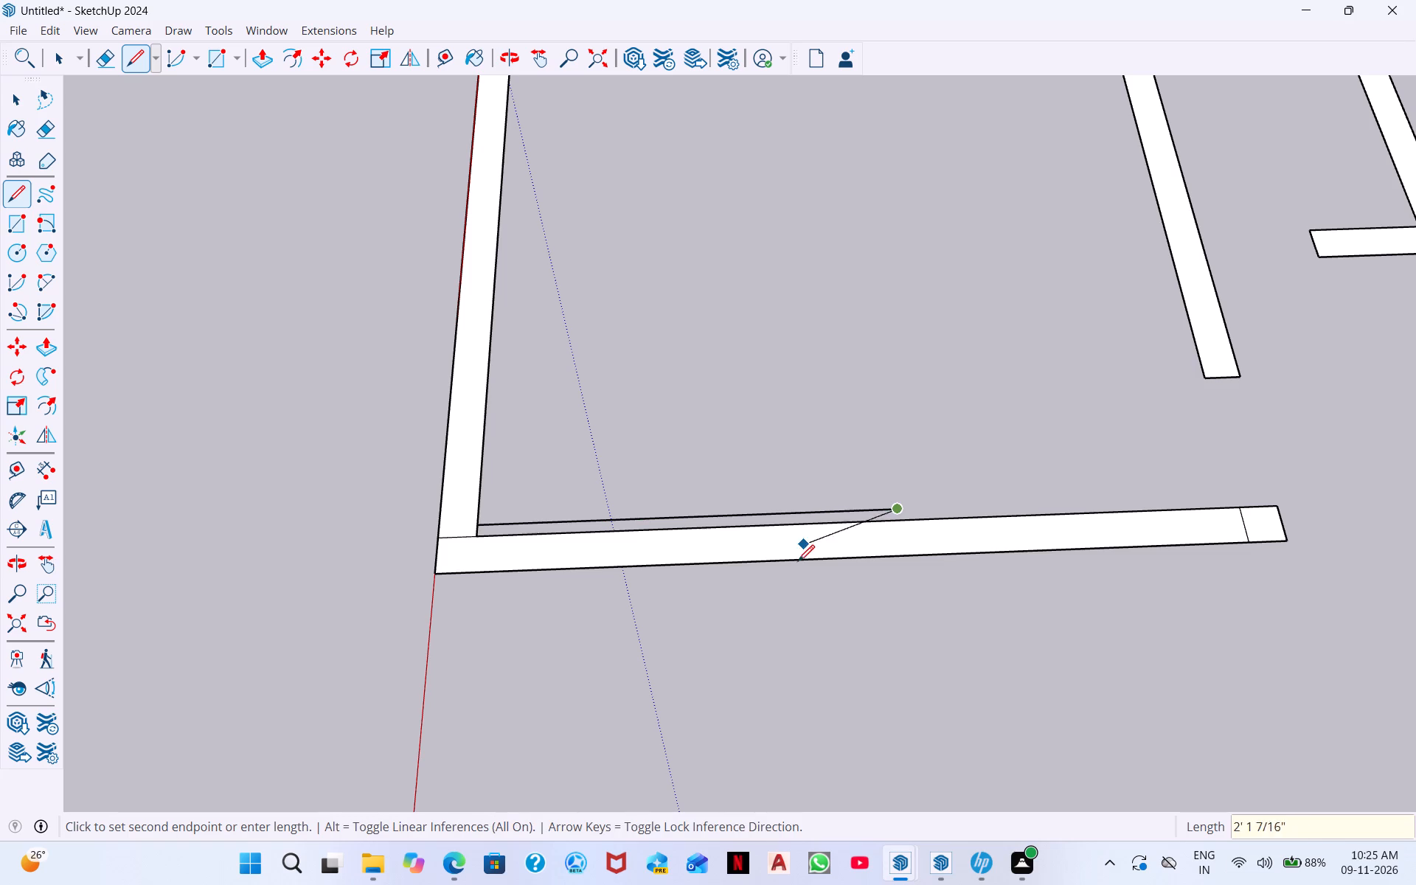
{"action": "left_click", "coordinate": [901, 520]}
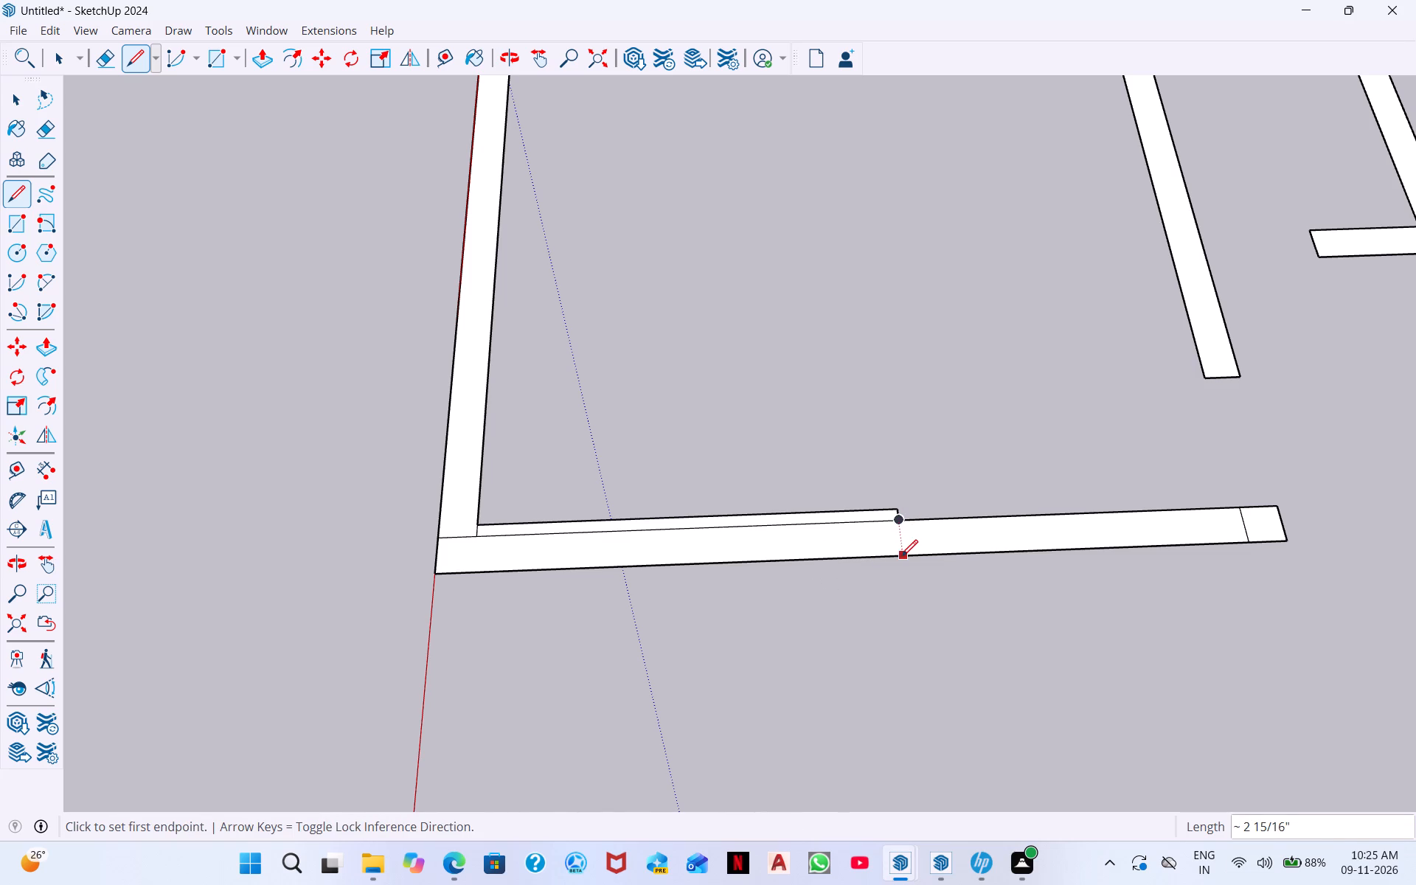
{"action": "left_click", "coordinate": [903, 556]}
Mark 9" further along the front wall's inner edge and draw a second line across its thickness there.
{"action": "left_click", "coordinate": [901, 518]}
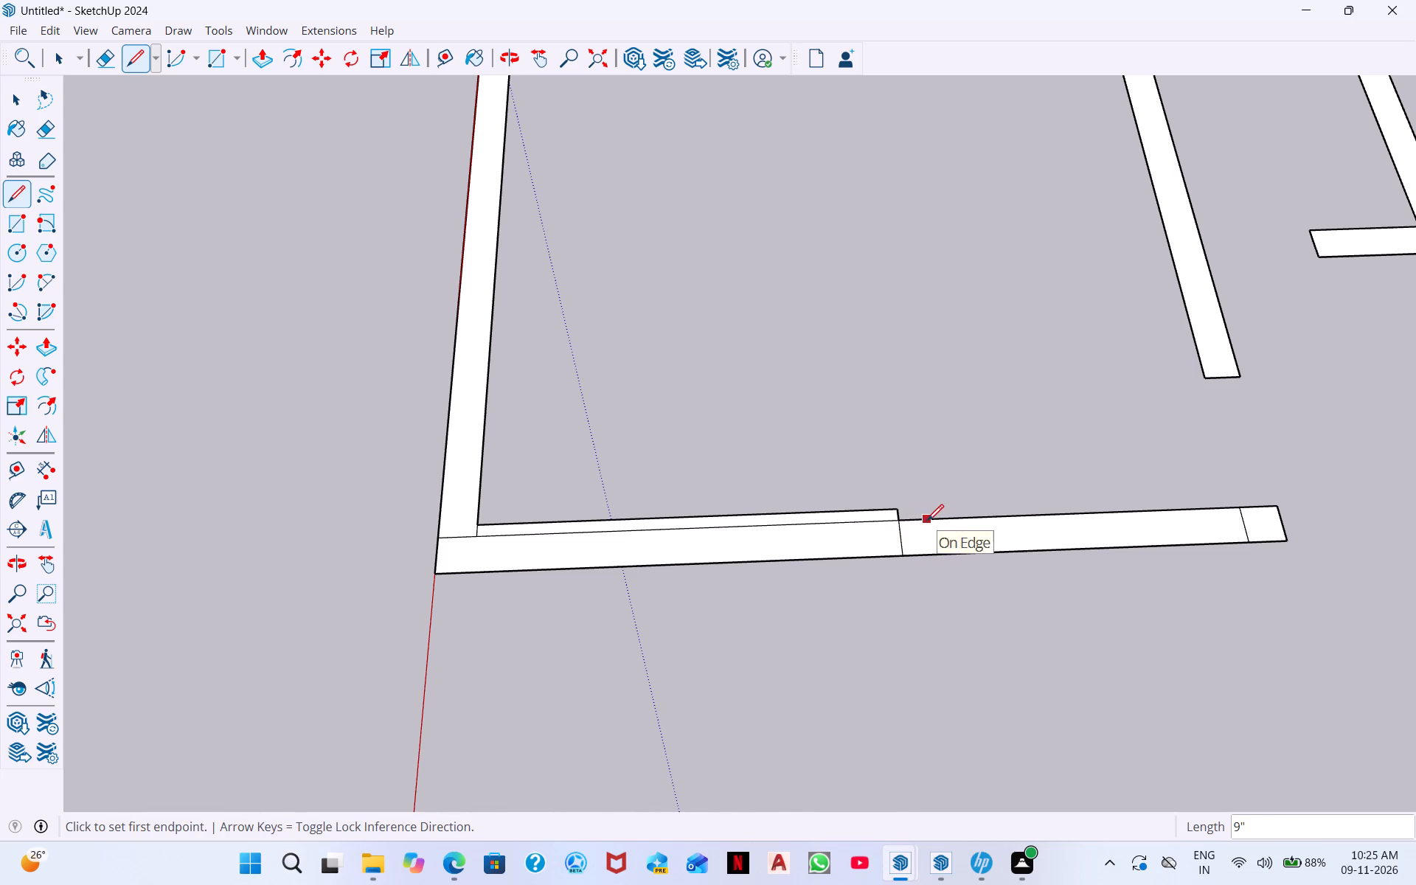
{"action": "type", "text": "9\""}
{"action": "key", "text": "Return"}
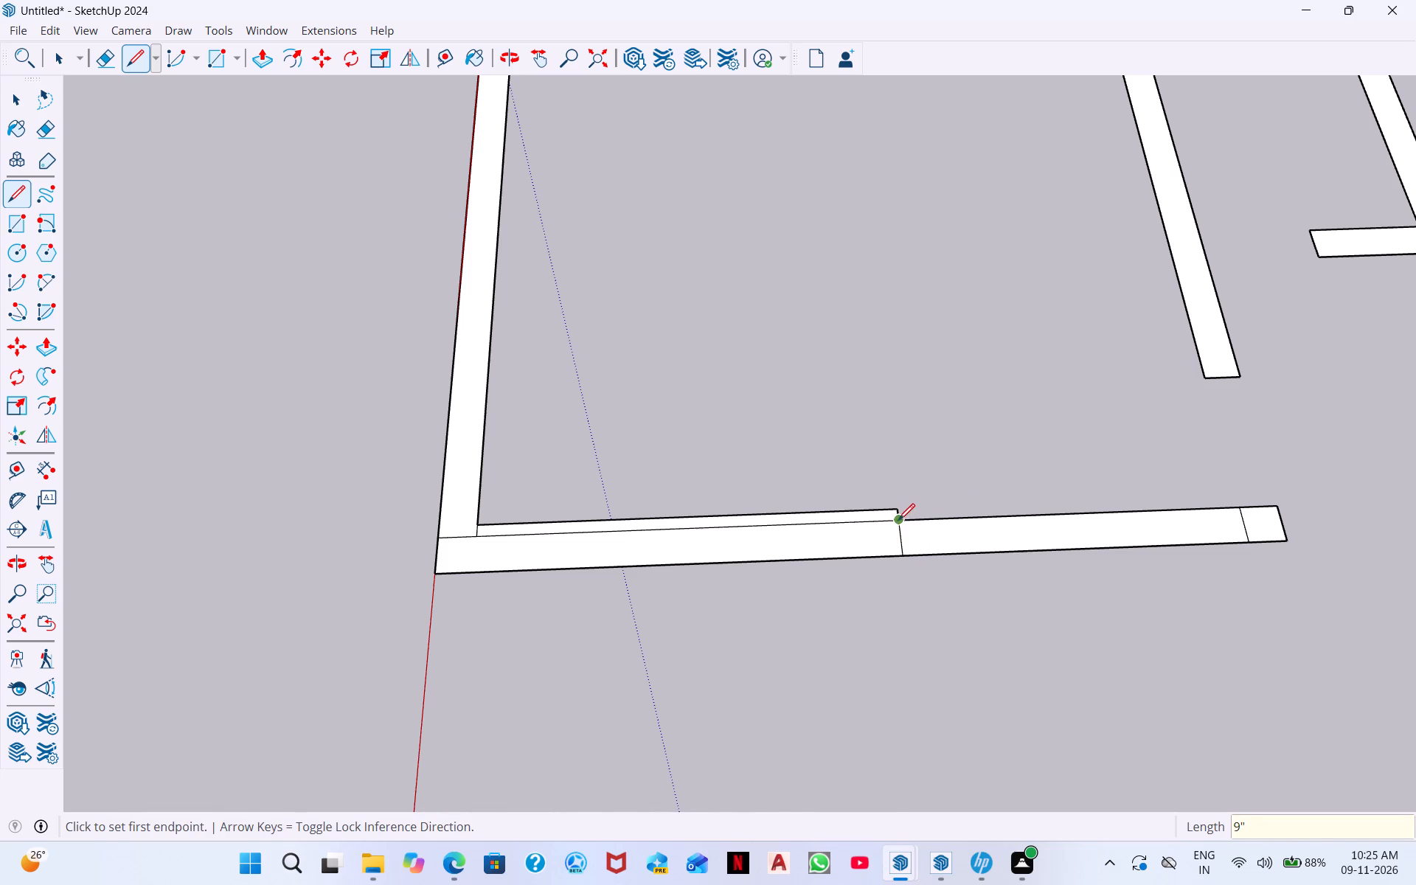
{"action": "left_click", "coordinate": [898, 521]}
{"action": "type", "text": "9\""}
{"action": "key", "text": "Return"}
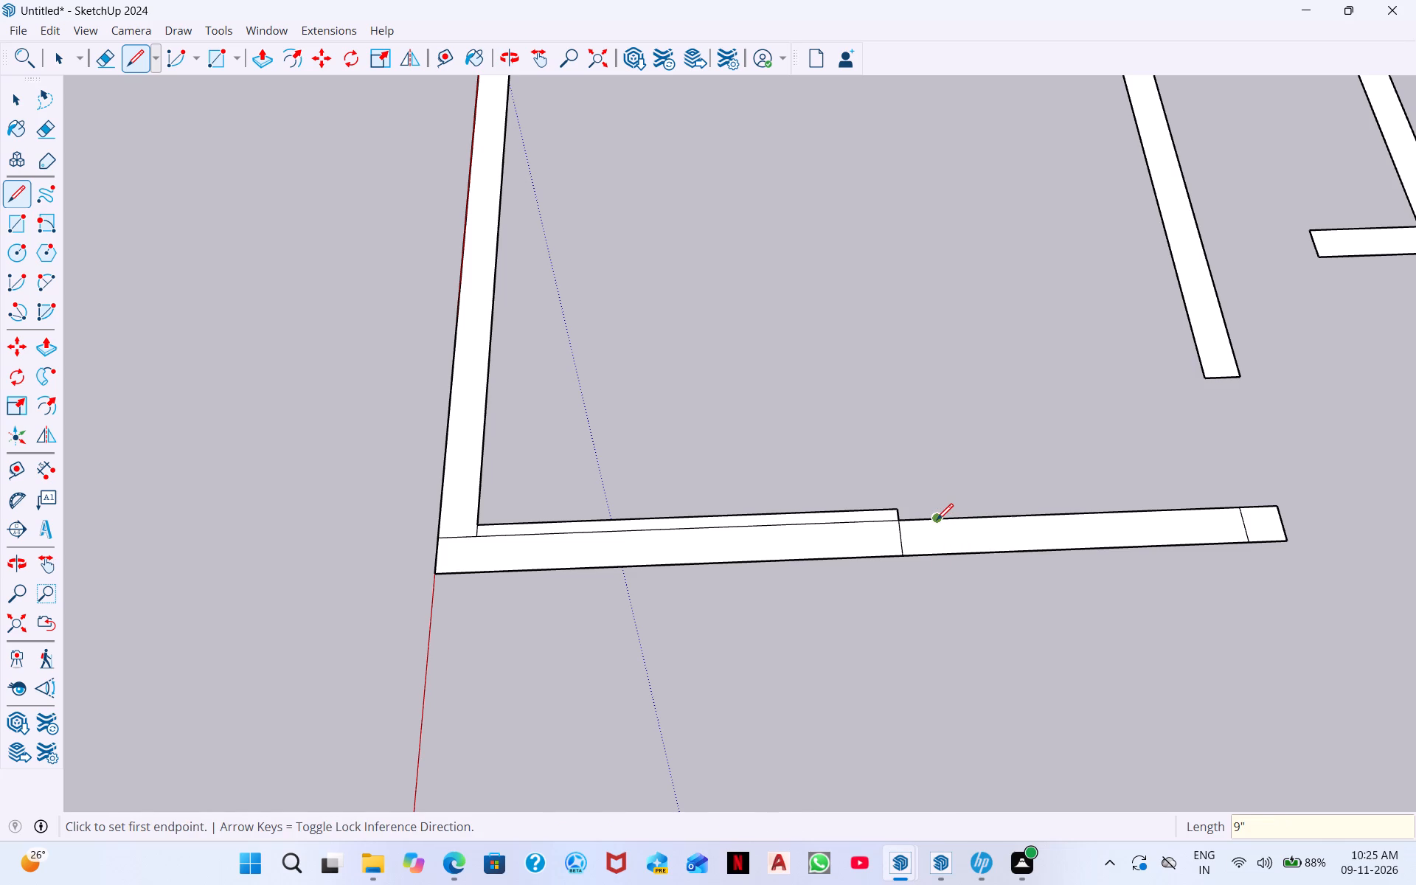
{"action": "left_click", "coordinate": [937, 520]}
{"action": "left_click", "coordinate": [942, 553]}
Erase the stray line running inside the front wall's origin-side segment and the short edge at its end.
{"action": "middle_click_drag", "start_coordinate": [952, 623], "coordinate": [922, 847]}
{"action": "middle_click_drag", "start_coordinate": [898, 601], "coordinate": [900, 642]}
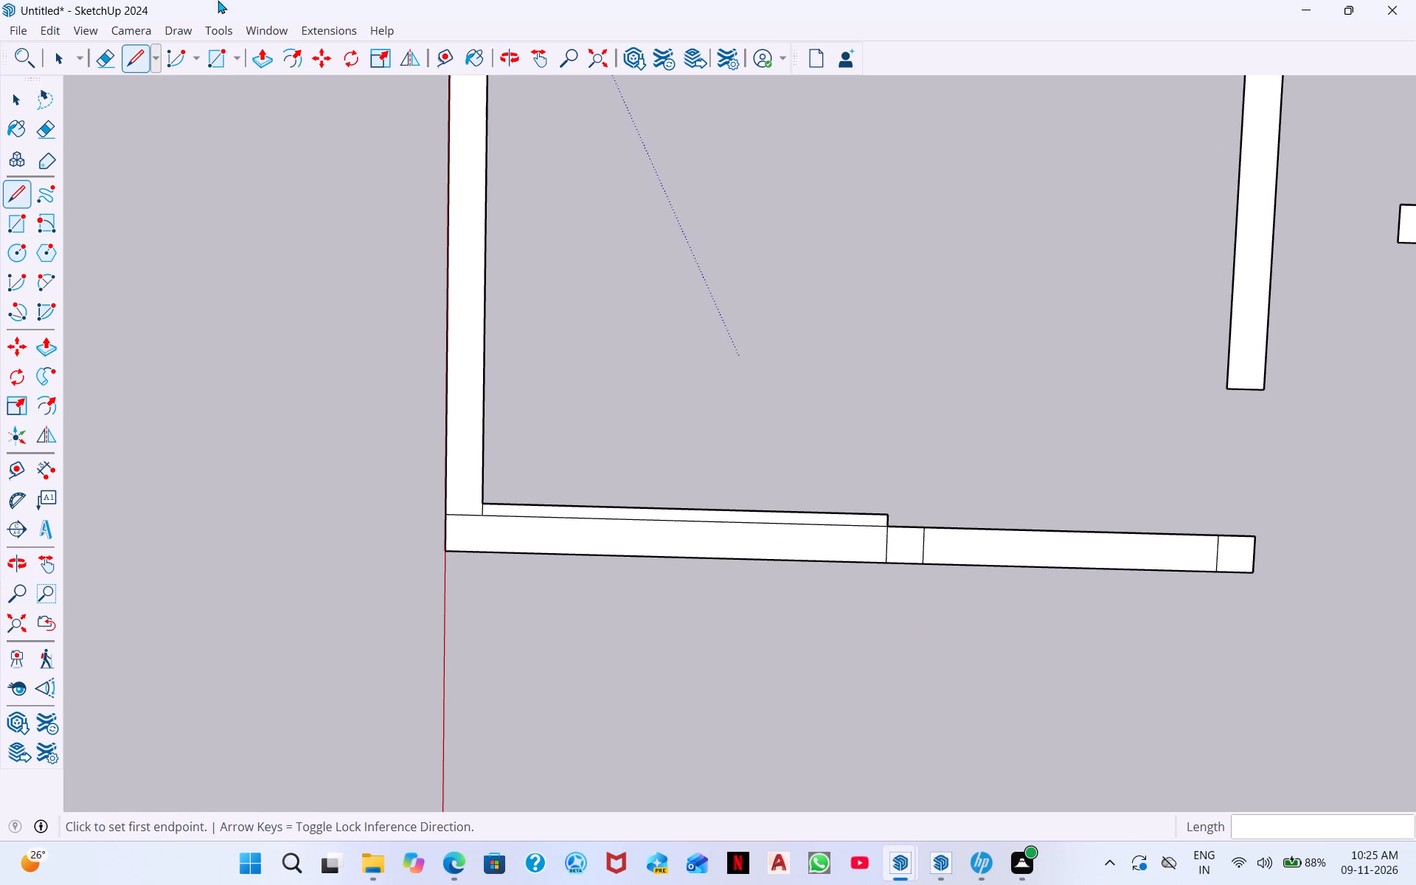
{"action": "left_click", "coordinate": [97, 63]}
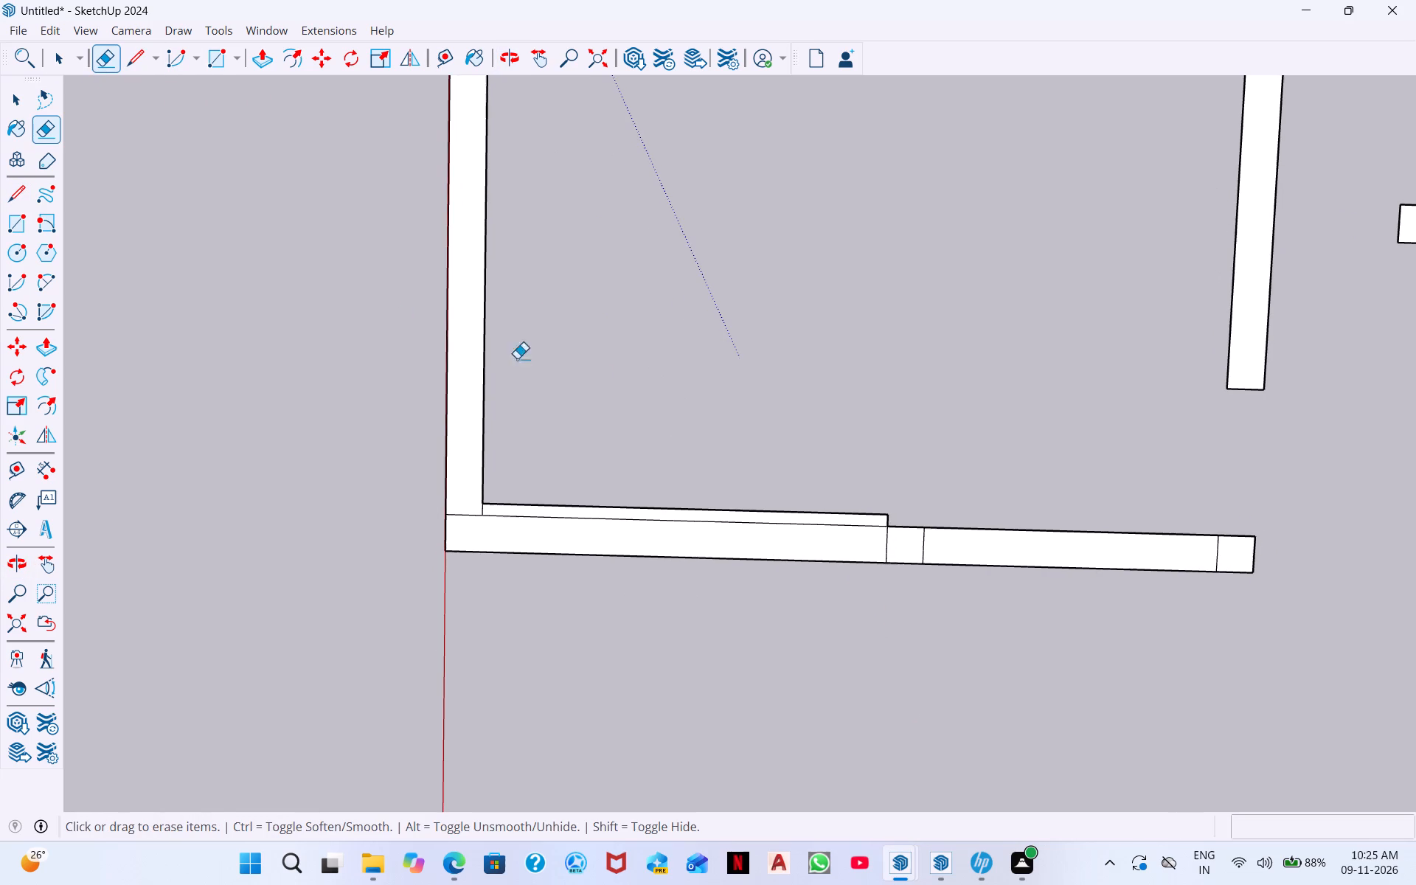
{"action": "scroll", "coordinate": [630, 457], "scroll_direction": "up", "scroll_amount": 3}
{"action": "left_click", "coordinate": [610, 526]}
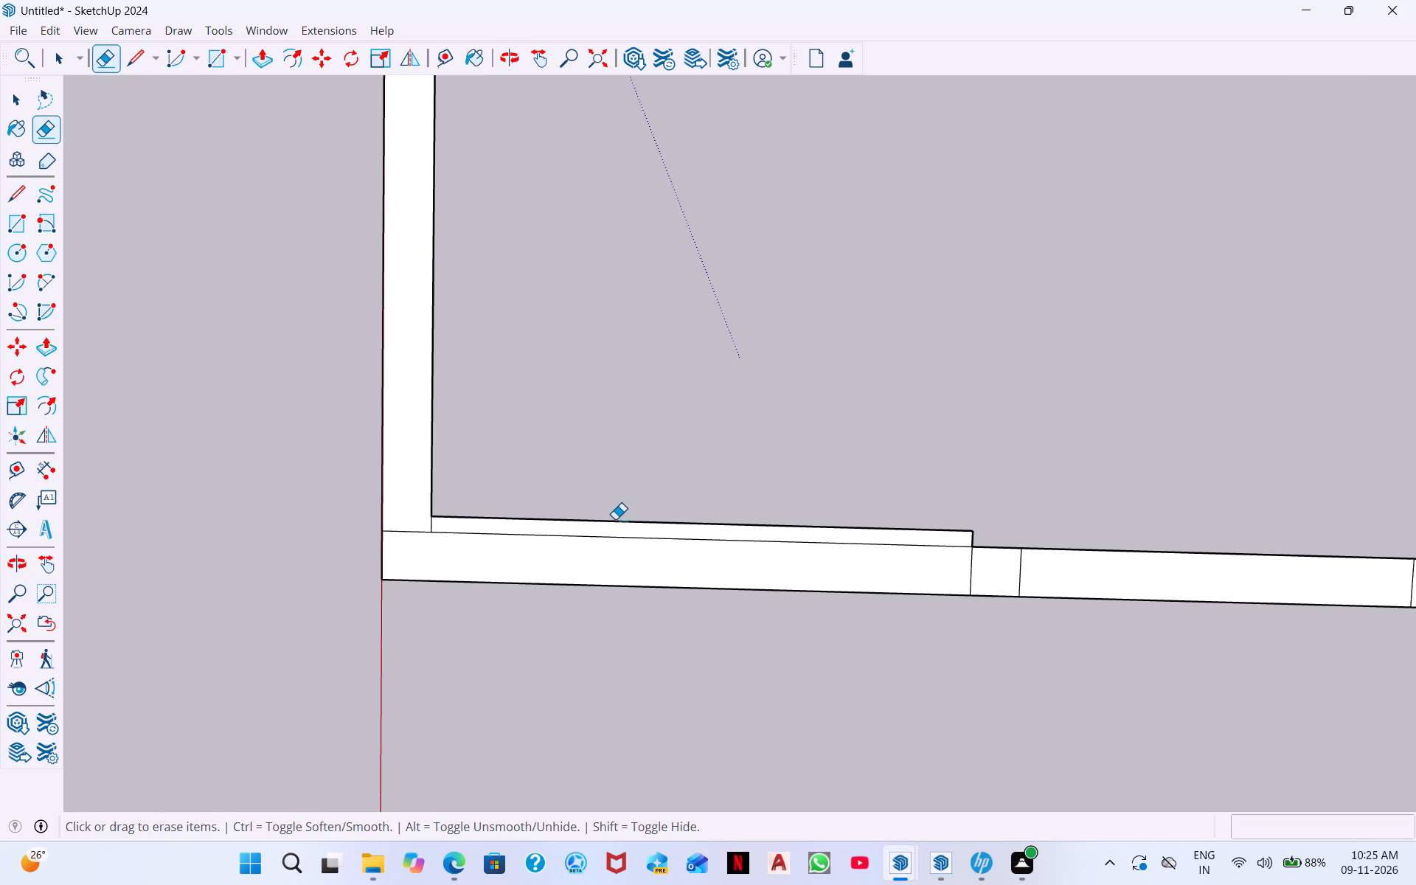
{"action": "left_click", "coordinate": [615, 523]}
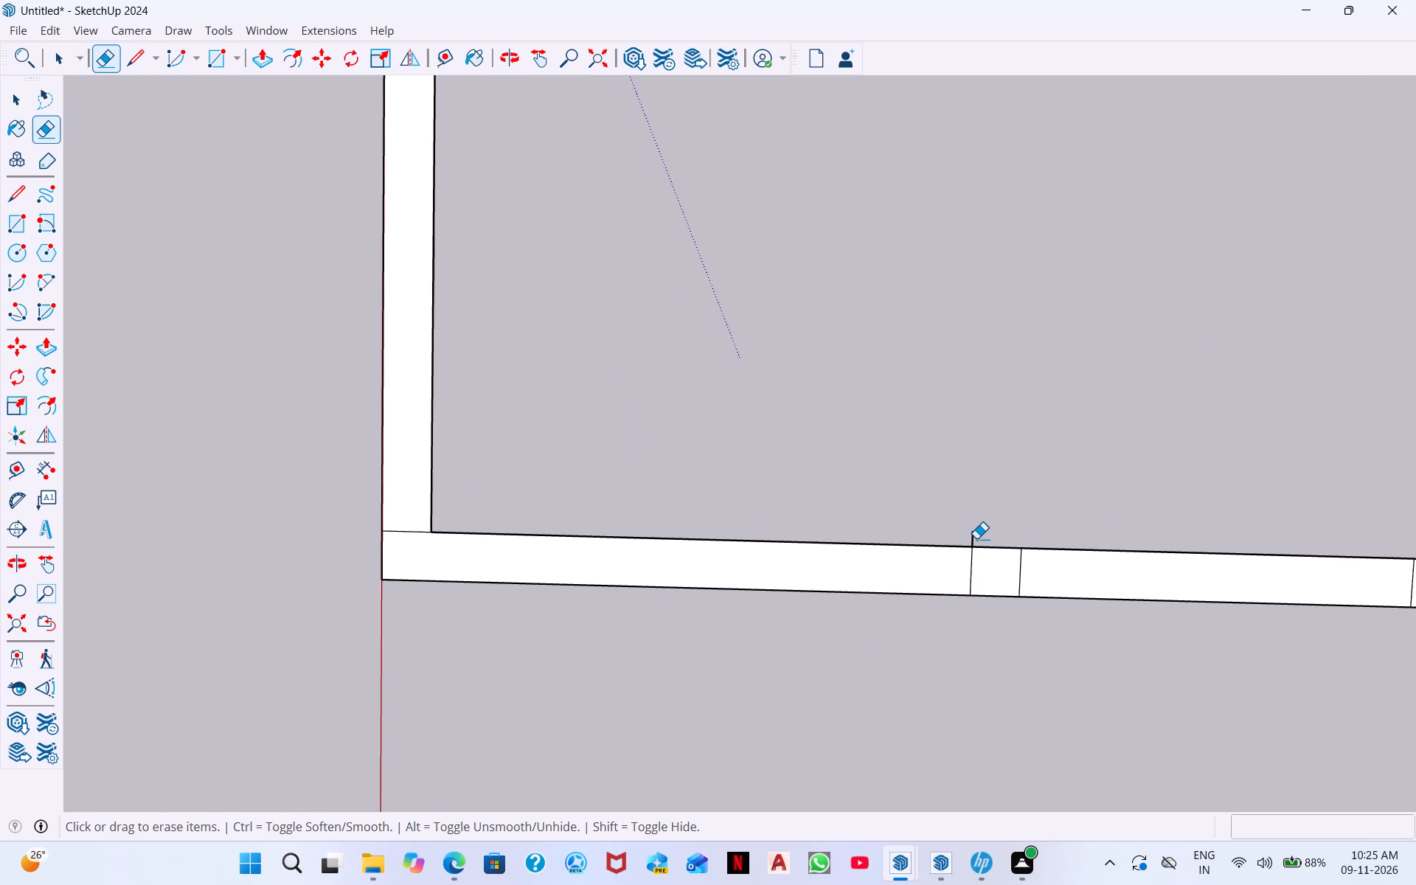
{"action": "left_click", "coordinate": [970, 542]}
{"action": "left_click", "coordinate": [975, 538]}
Examine the whole floor plan, comparing the division lines on the two front wall segments.
{"action": "scroll", "coordinate": [972, 540], "scroll_direction": "down", "scroll_amount": 2}
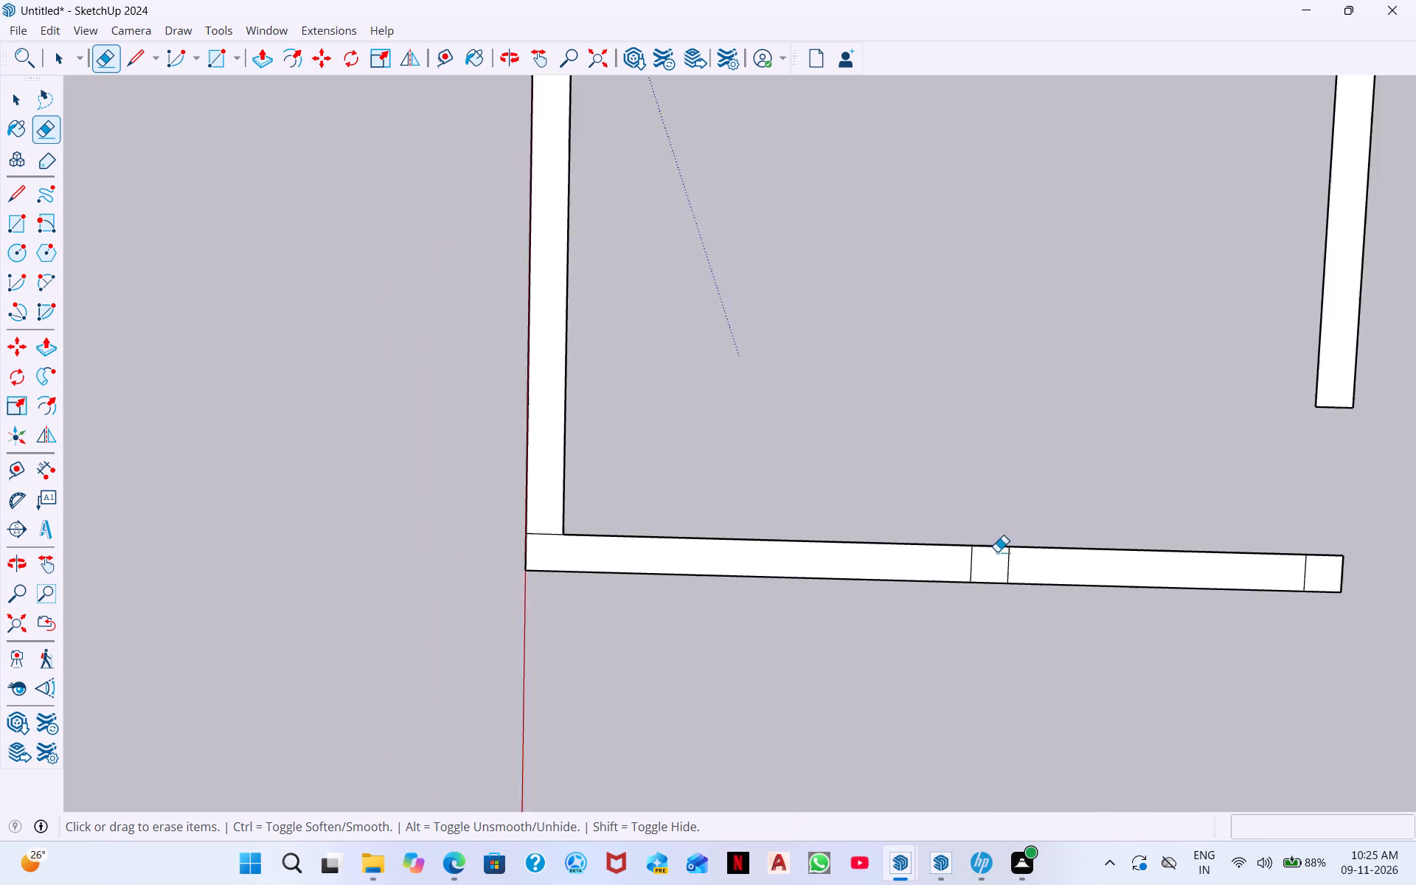
{"action": "scroll", "coordinate": [997, 552], "scroll_direction": "down", "scroll_amount": 6}
{"action": "middle_click_drag", "start_coordinate": [1097, 671], "coordinate": [1103, 439]}
{"action": "middle_click_drag", "start_coordinate": [1109, 674], "coordinate": [1128, 400]}
{"action": "middle_click_drag", "start_coordinate": [1087, 584], "coordinate": [1088, 343]}
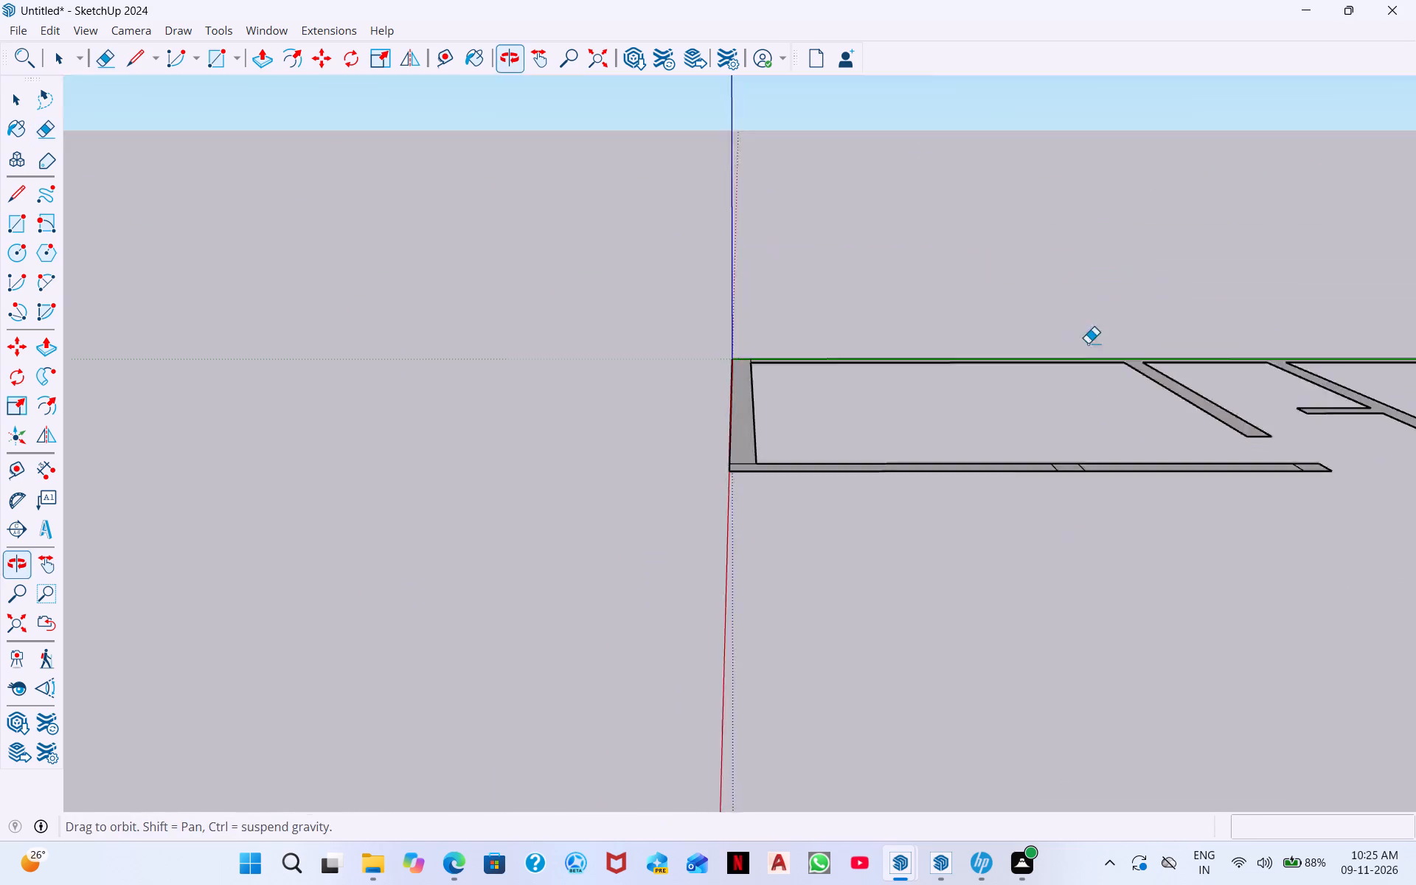
{"action": "middle_click_drag", "start_coordinate": [1088, 343], "coordinate": [1089, 348]}
{"action": "scroll", "coordinate": [1168, 534], "scroll_direction": "down", "scroll_amount": 8}
{"action": "middle_click_drag", "start_coordinate": [1278, 557], "coordinate": [1287, 502]}
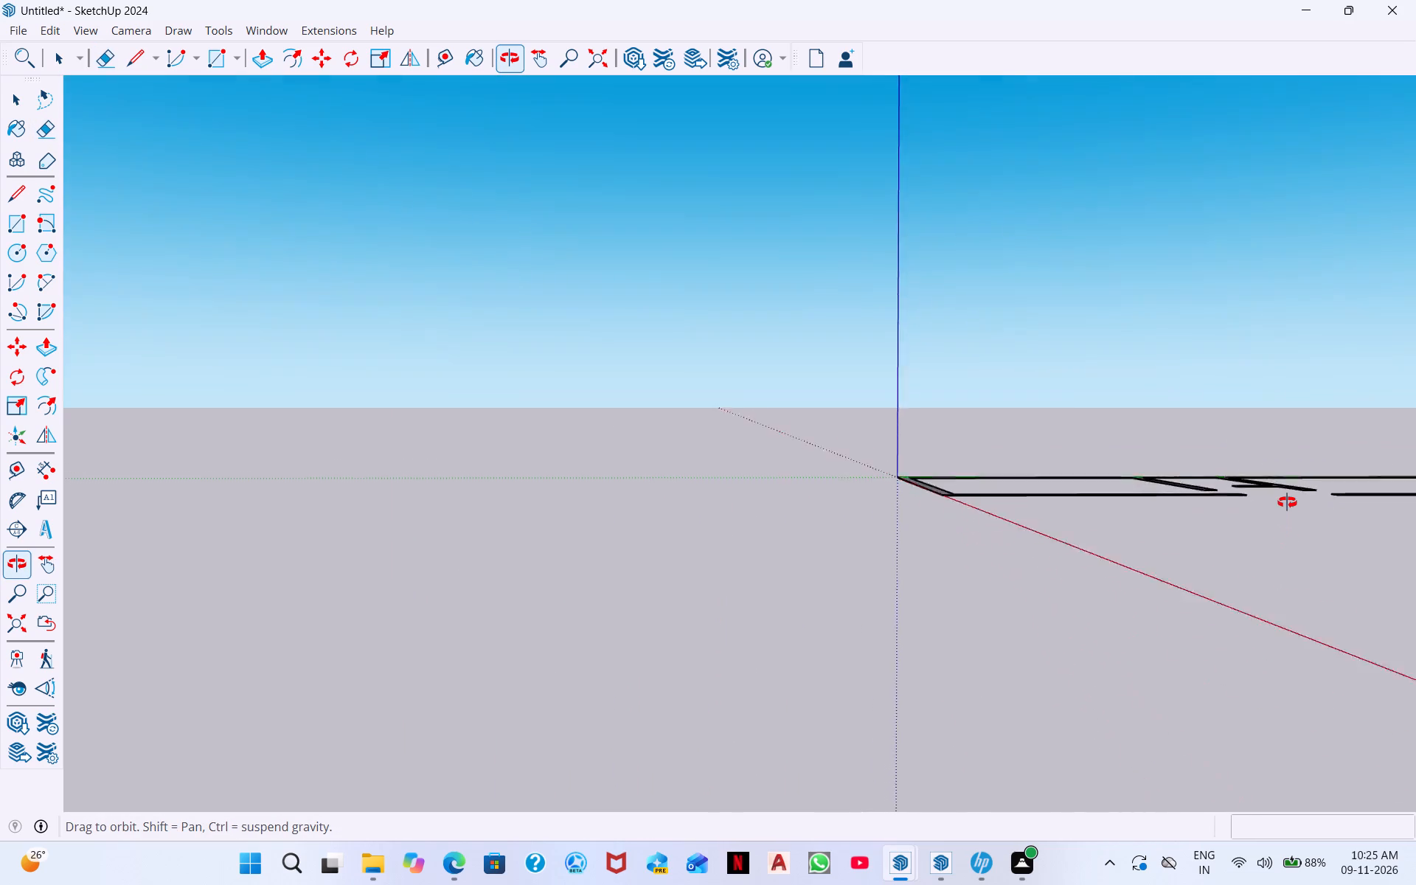
{"action": "middle_click_drag", "start_coordinate": [1287, 502], "coordinate": [1001, 559]}
{"action": "scroll", "coordinate": [1171, 578], "scroll_direction": "down", "scroll_amount": 7}
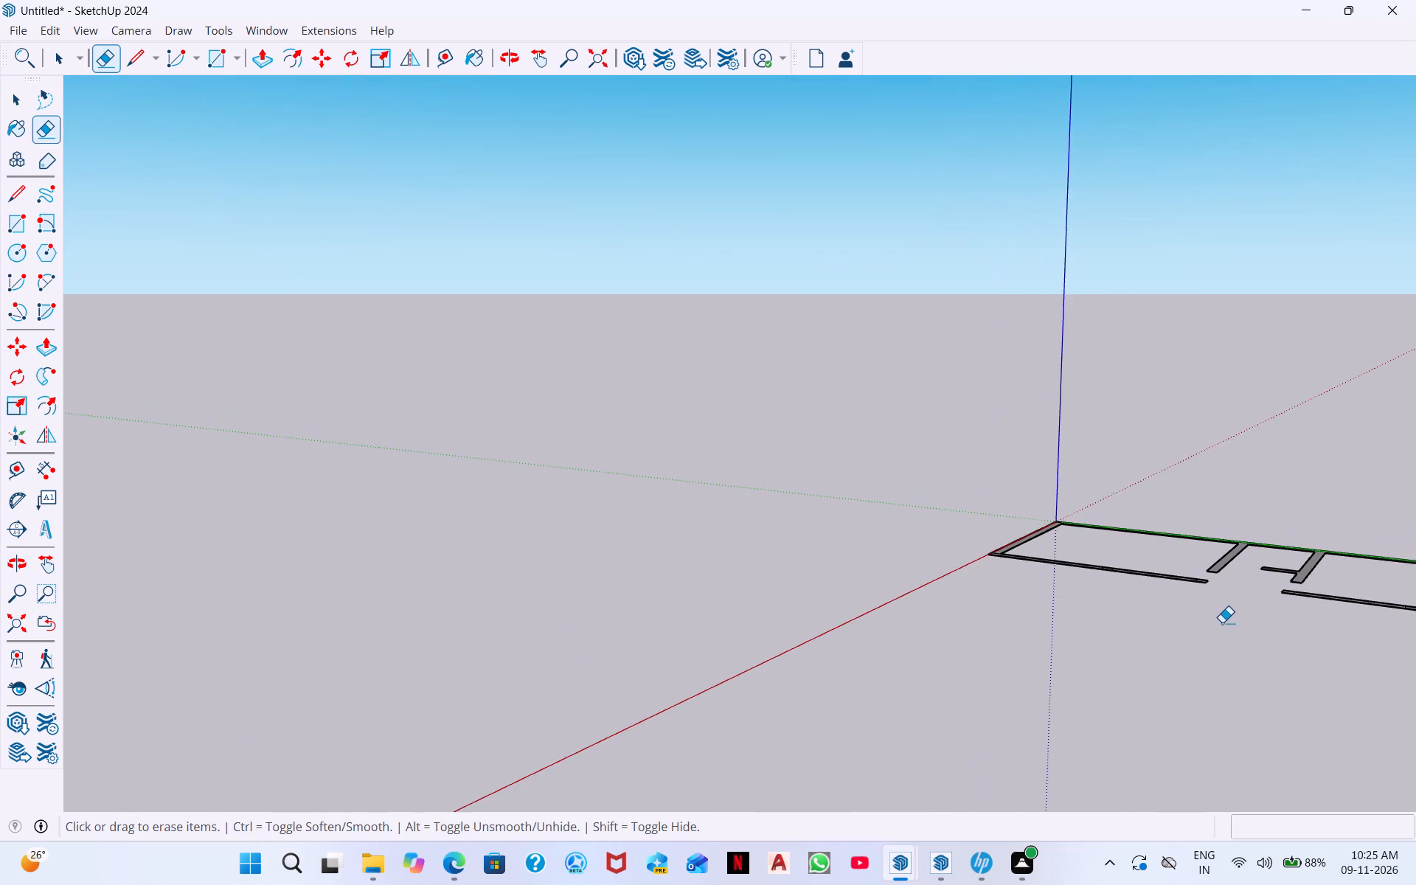
{"action": "scroll", "coordinate": [1198, 613], "scroll_direction": "down", "scroll_amount": 3}
{"action": "middle_click_drag", "start_coordinate": [1283, 683], "coordinate": [1415, 690]}
{"action": "middle_click_drag", "start_coordinate": [1233, 634], "coordinate": [1400, 649]}
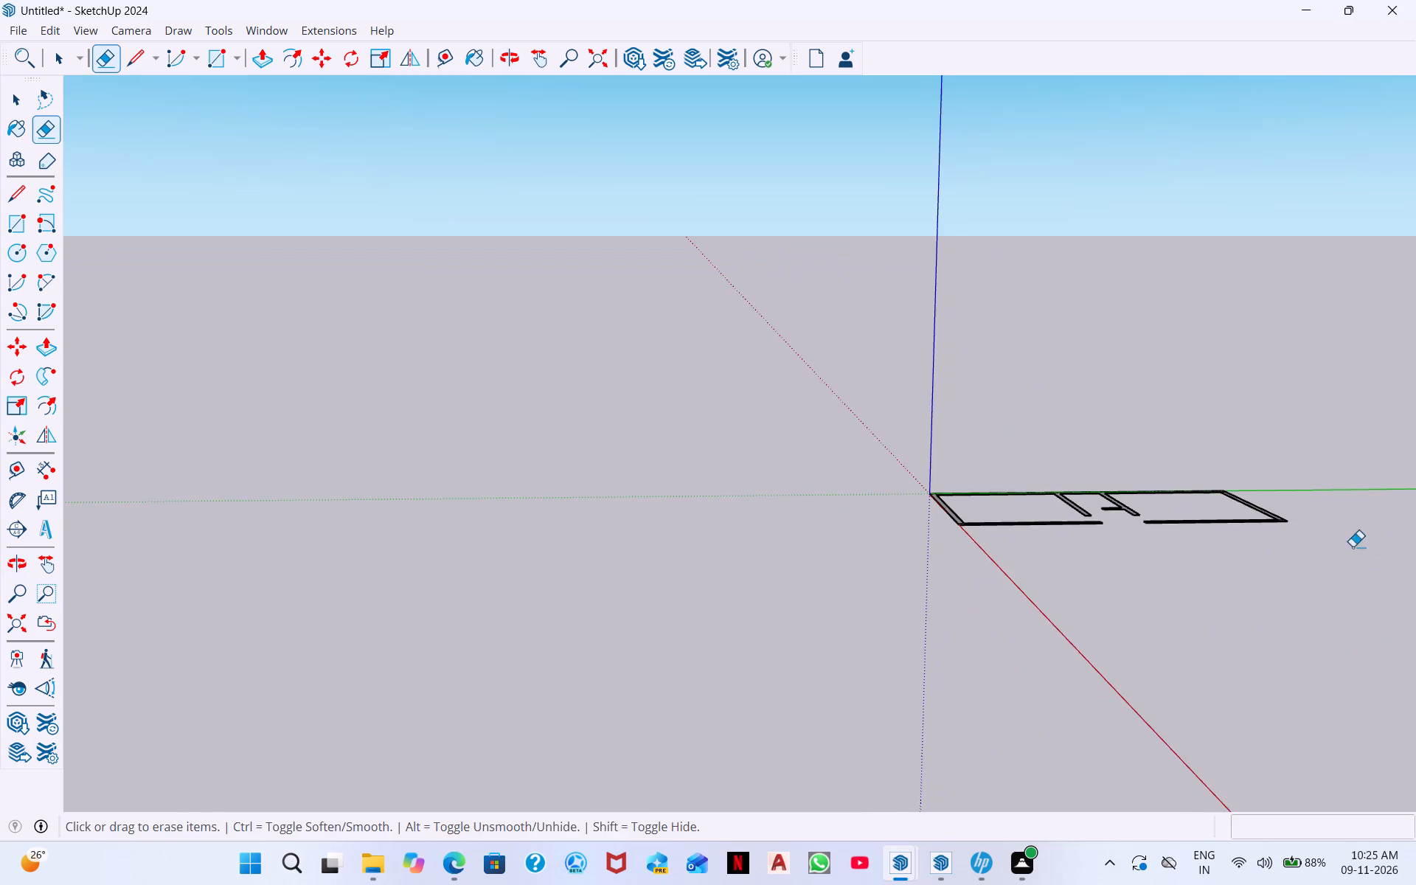
{"action": "middle_click_drag", "start_coordinate": [1304, 518], "coordinate": [1311, 742]}
{"action": "scroll", "coordinate": [1236, 535], "scroll_direction": "up", "scroll_amount": 5}
{"action": "scroll", "coordinate": [1186, 583], "scroll_direction": "up", "scroll_amount": 6}
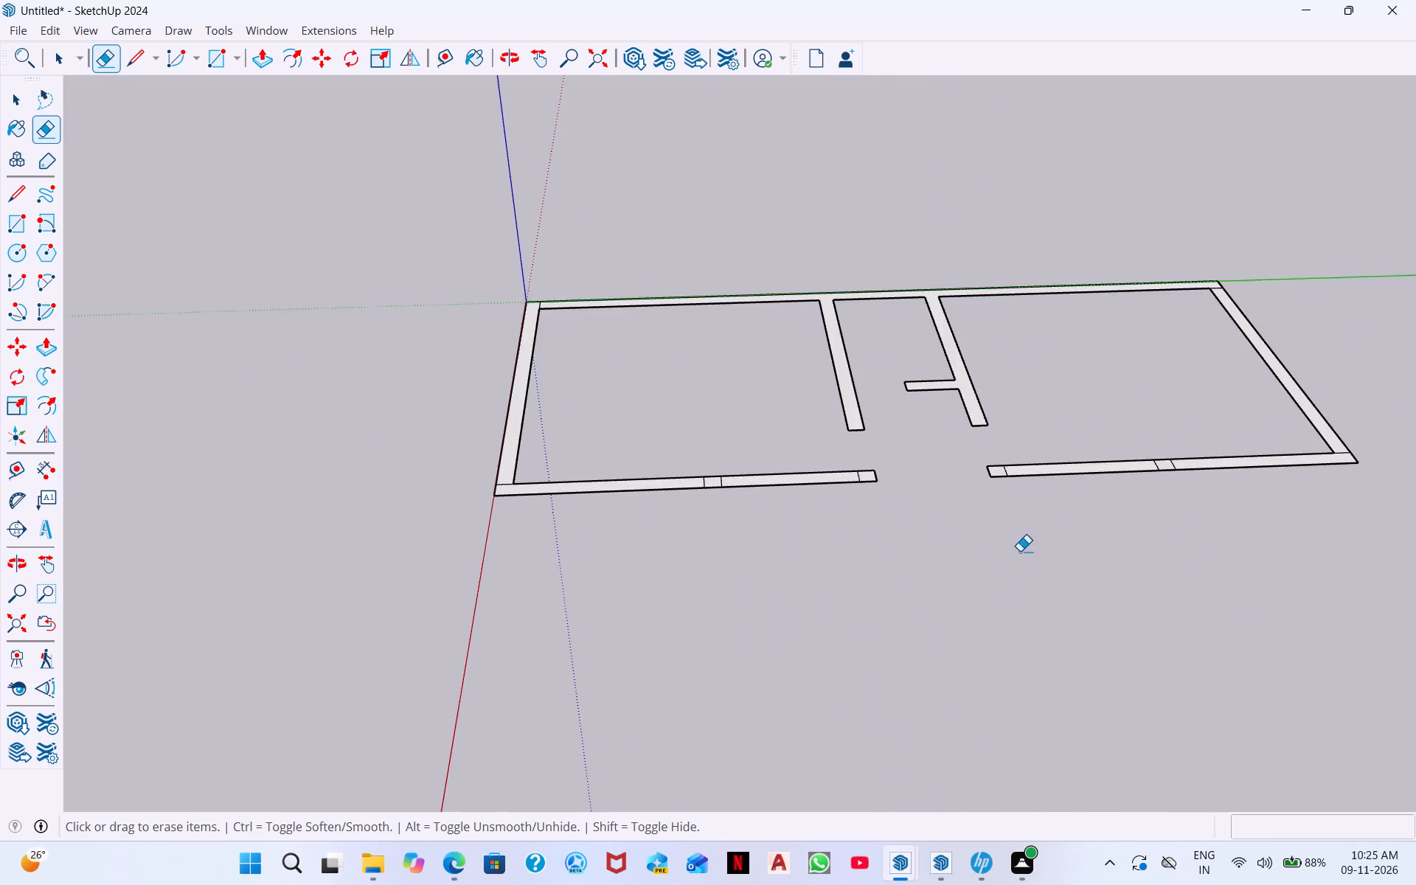
{"action": "scroll", "coordinate": [1019, 551], "scroll_direction": "down", "scroll_amount": 4}
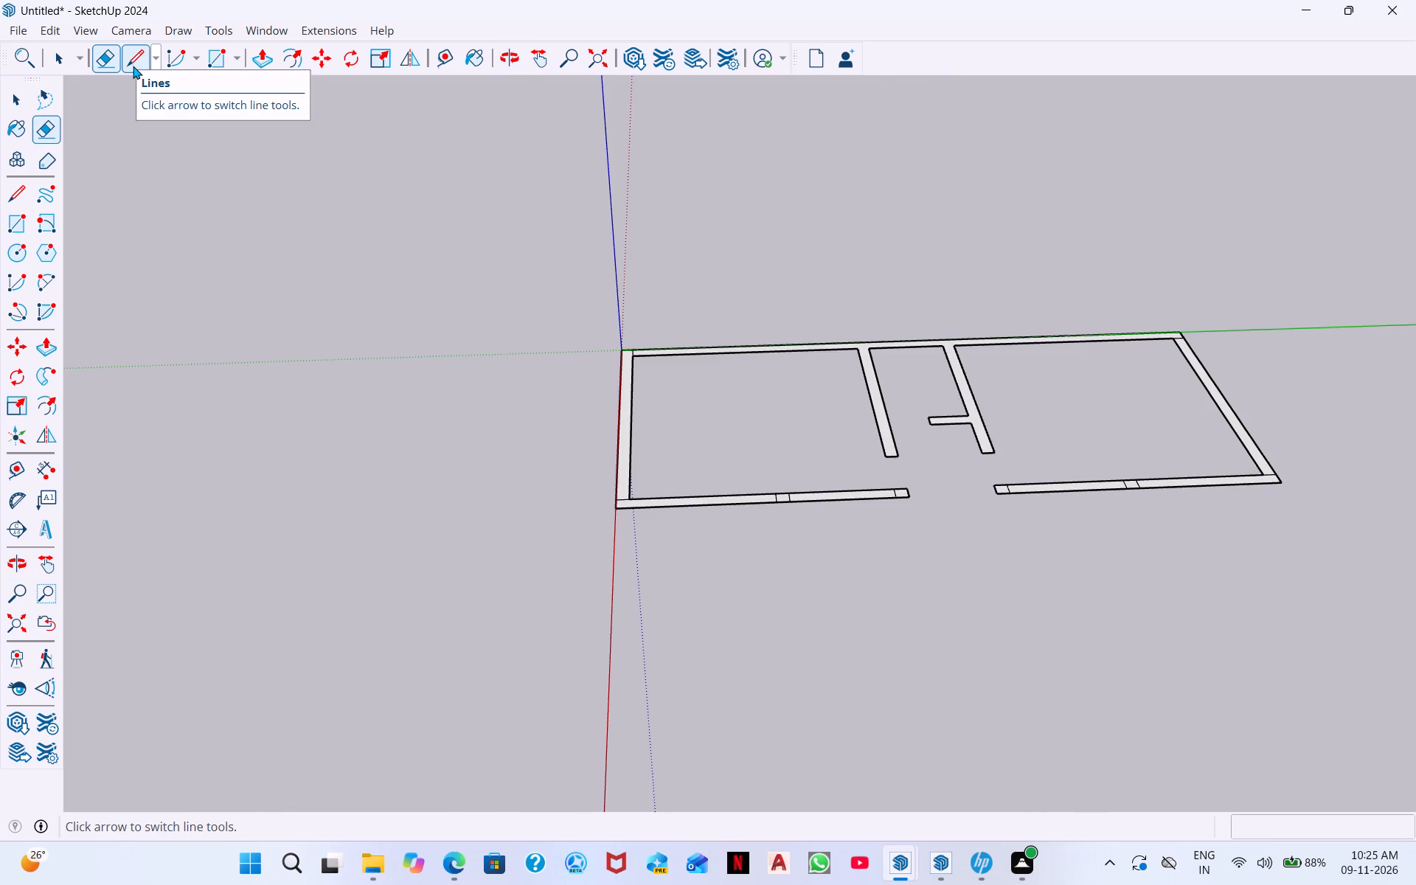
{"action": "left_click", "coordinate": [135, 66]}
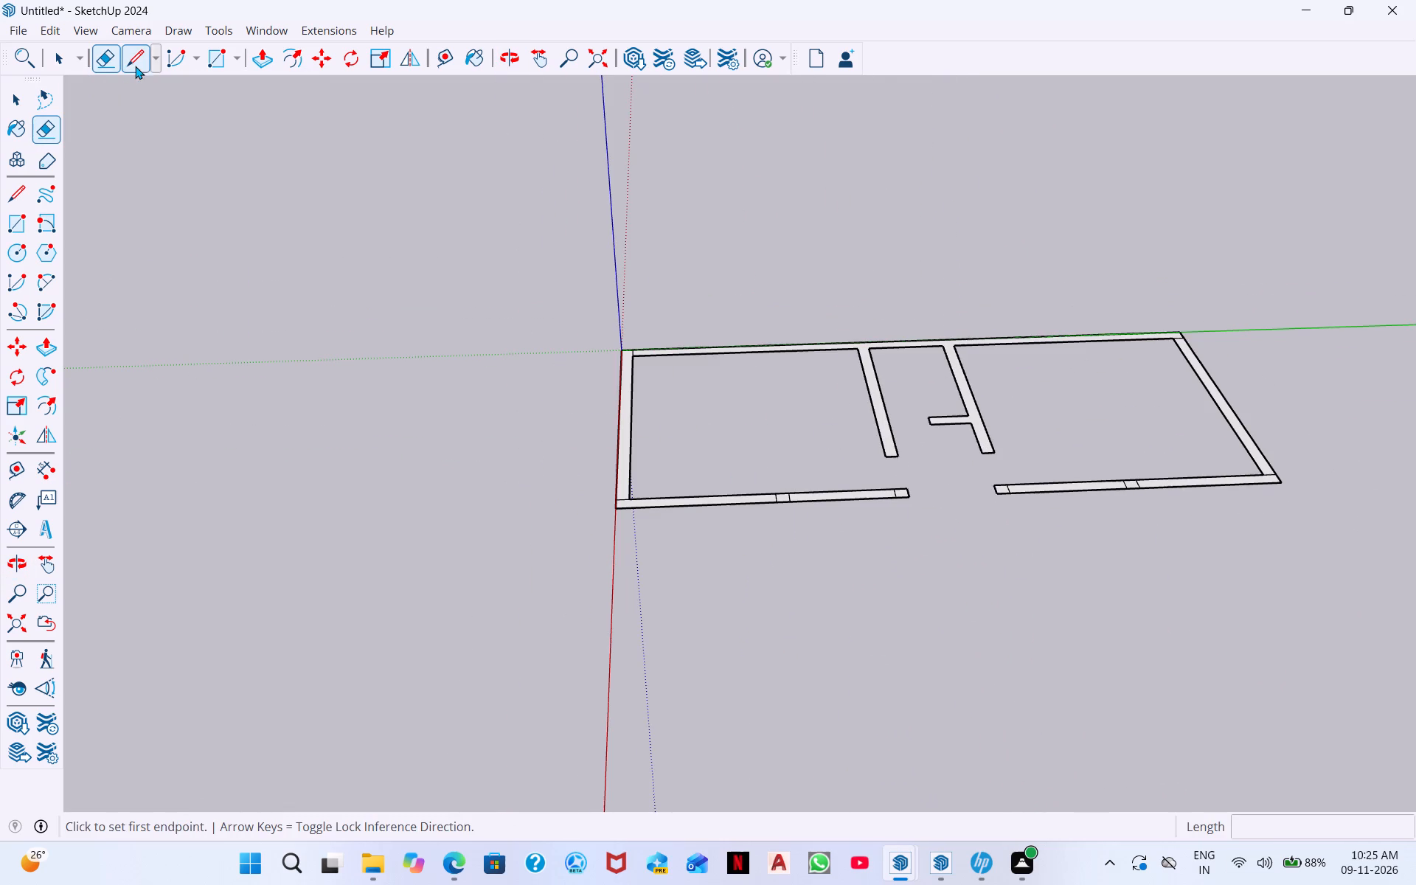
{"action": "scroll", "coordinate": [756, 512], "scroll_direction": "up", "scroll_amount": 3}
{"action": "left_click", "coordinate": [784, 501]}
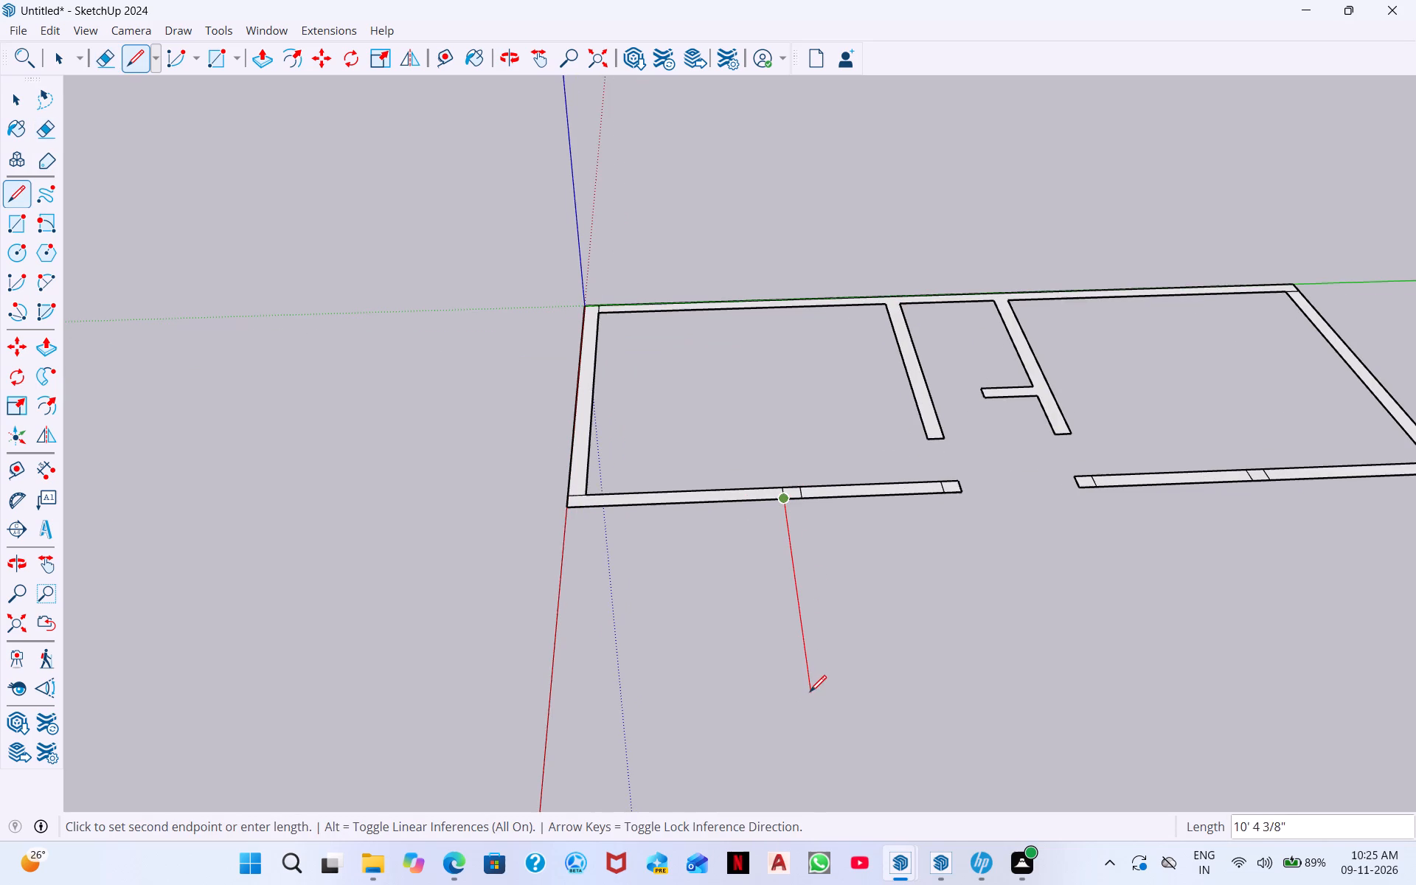
Undo the stray-edge erasures and the second division line across the front wall's origin-side segment.
{"action": "key", "text": "ctrl+z"}
{"action": "key", "text": "ctrl+z"}
{"action": "key", "text": "ctrl+z"}
{"action": "key", "text": "z"}
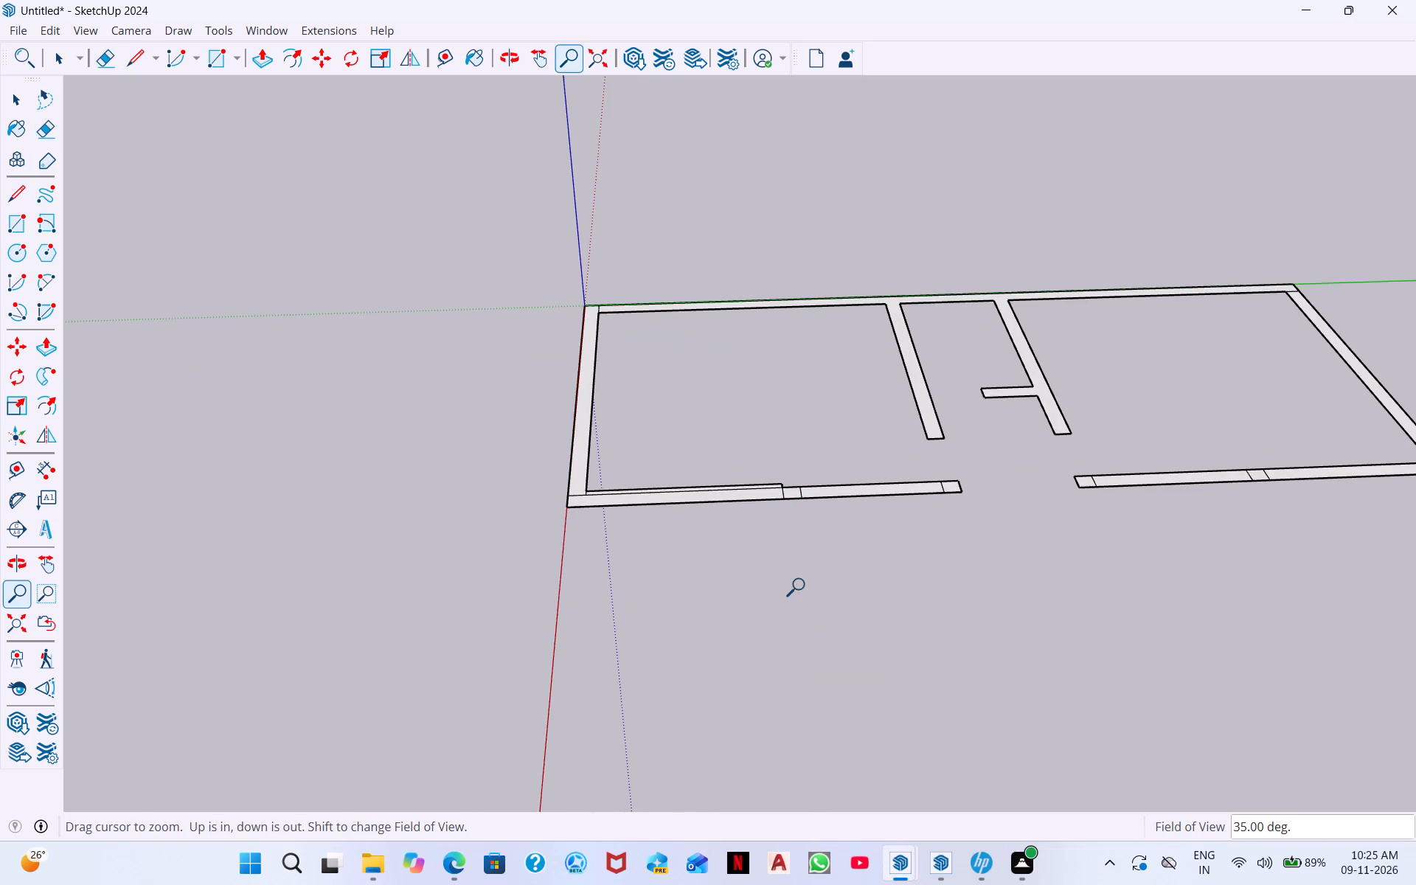
{"action": "key", "text": "ctrl+z"}
Mark 6" along the front wall's inner edge from the remaining division line and draw a line across the wall's thickness there.
{"action": "scroll", "coordinate": [802, 488], "scroll_direction": "up", "scroll_amount": 5}
{"action": "left_click_drag", "start_coordinate": [133, 65], "coordinate": [131, 65]}
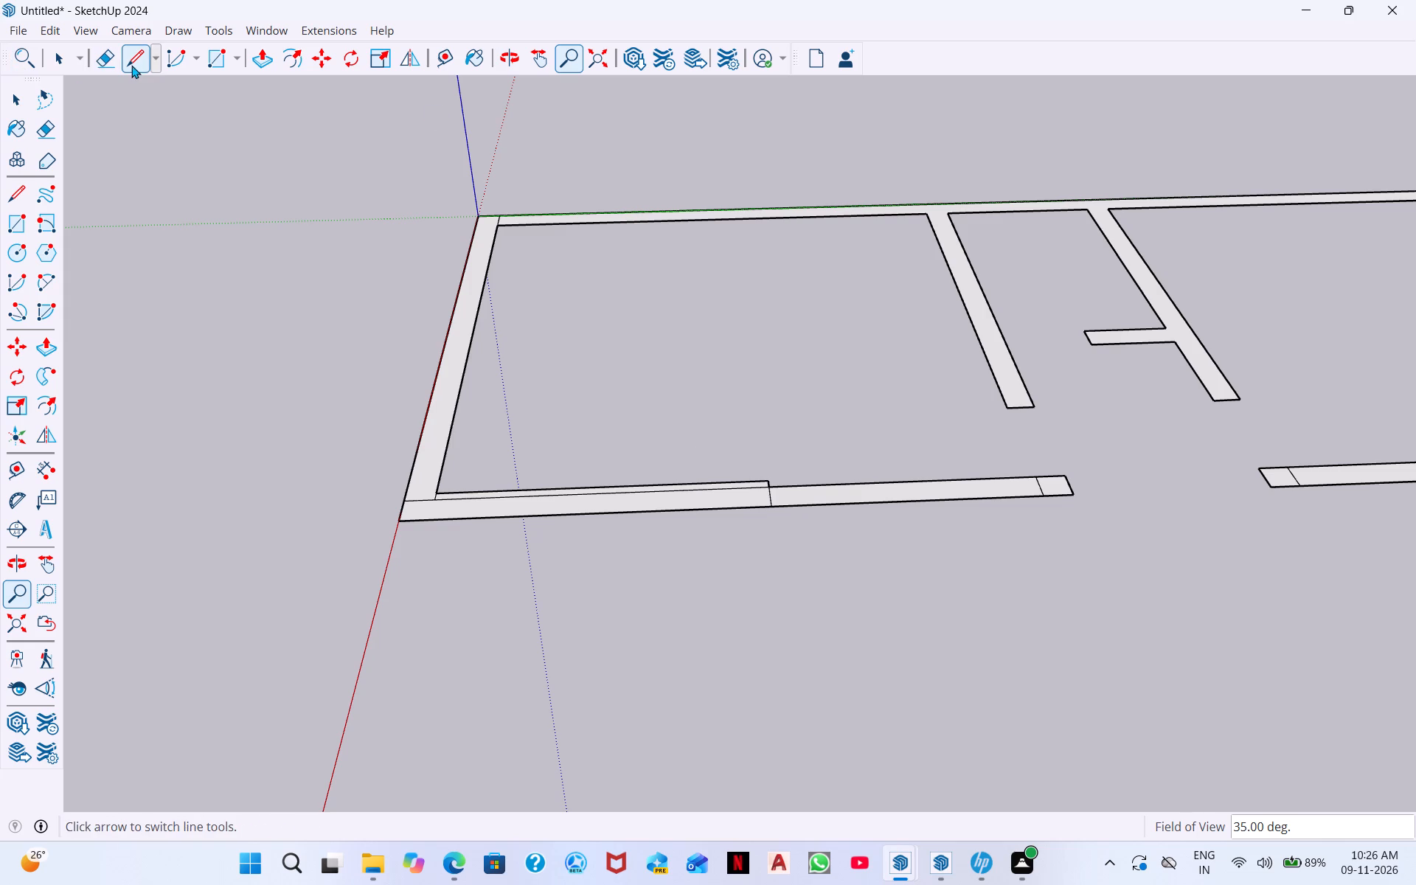
{"action": "left_click_drag", "start_coordinate": [131, 65], "coordinate": [127, 66]}
{"action": "scroll", "coordinate": [758, 474], "scroll_direction": "up", "scroll_amount": 5}
{"action": "left_click", "coordinate": [777, 496]}
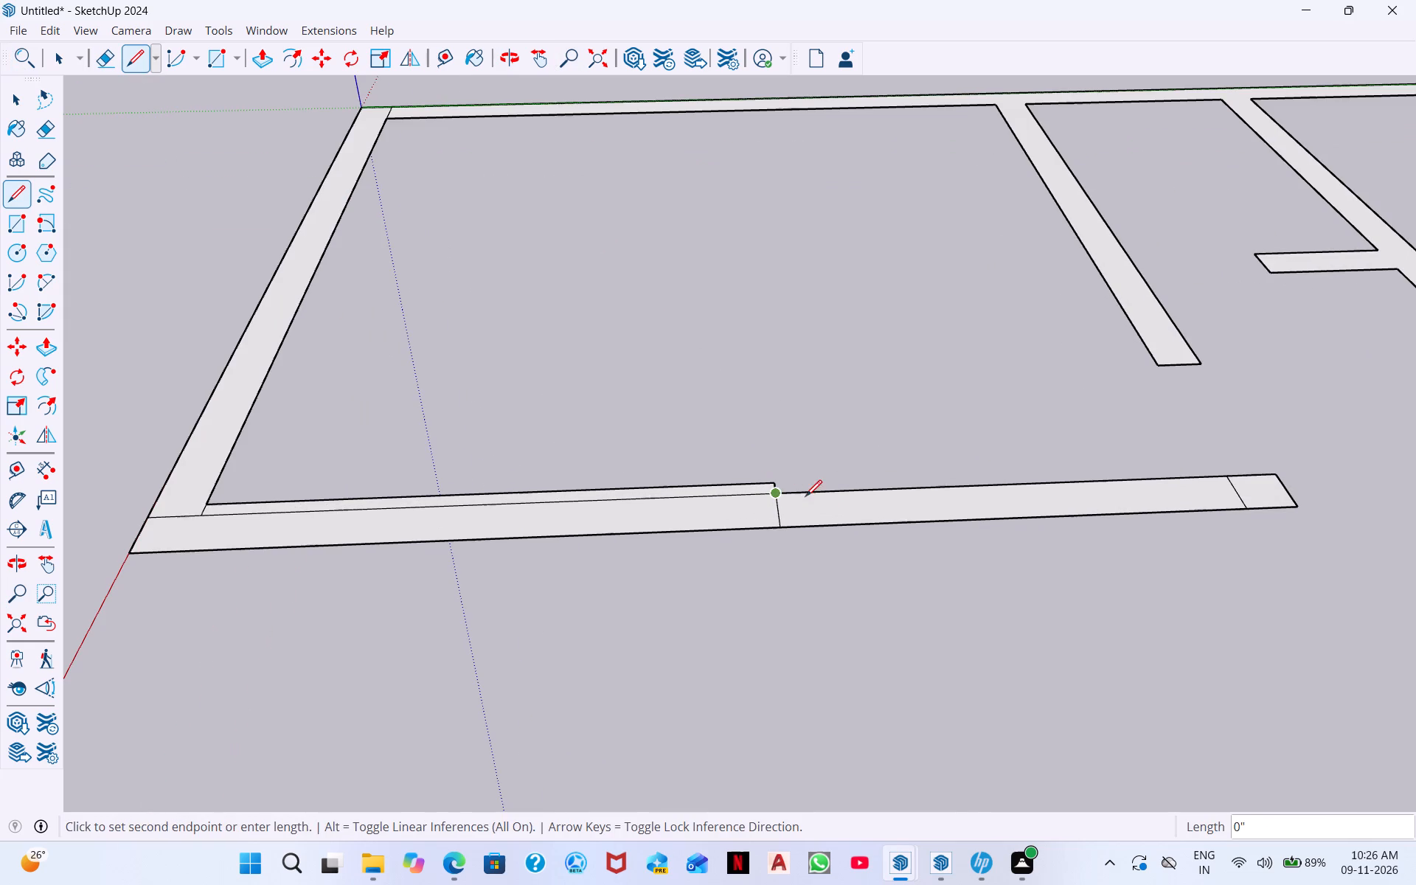
{"action": "key", "text": "6"}
{"action": "key", "text": "shift+quotedbl"}
{"action": "key", "text": "Return"}
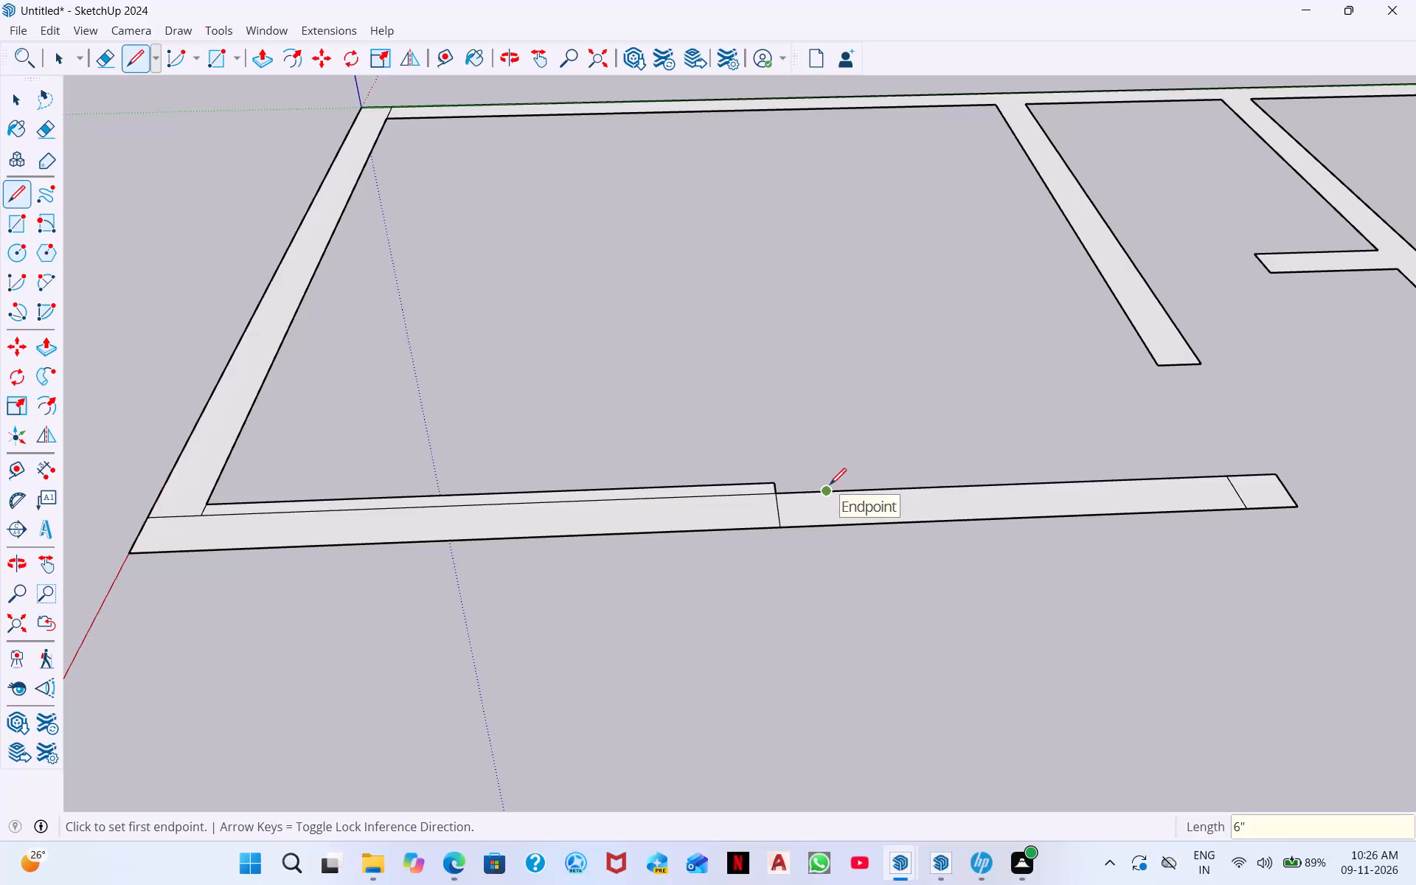
{"action": "left_click", "coordinate": [827, 495]}
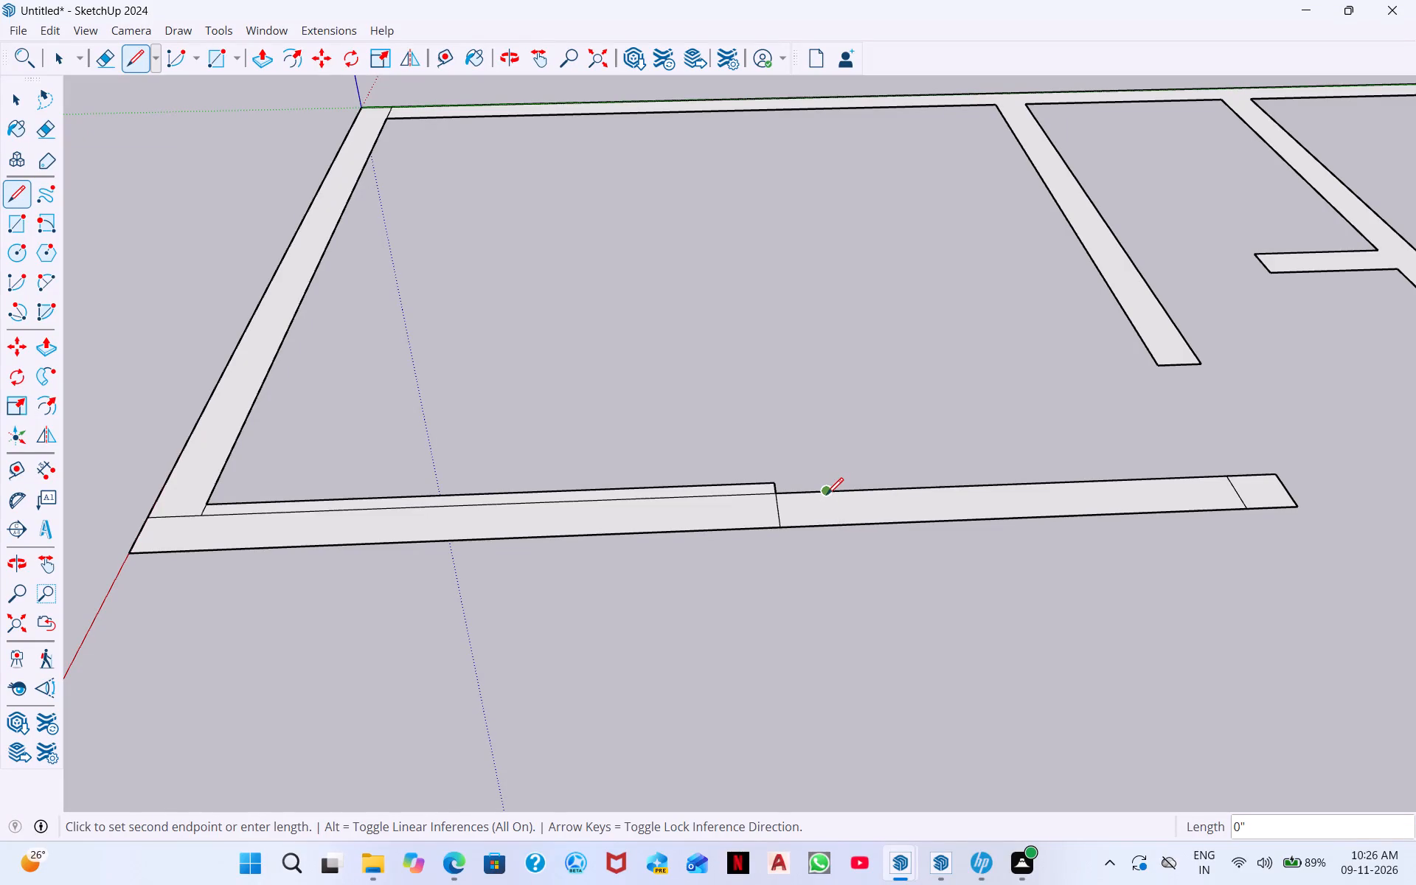
{"action": "left_click", "coordinate": [832, 526]}
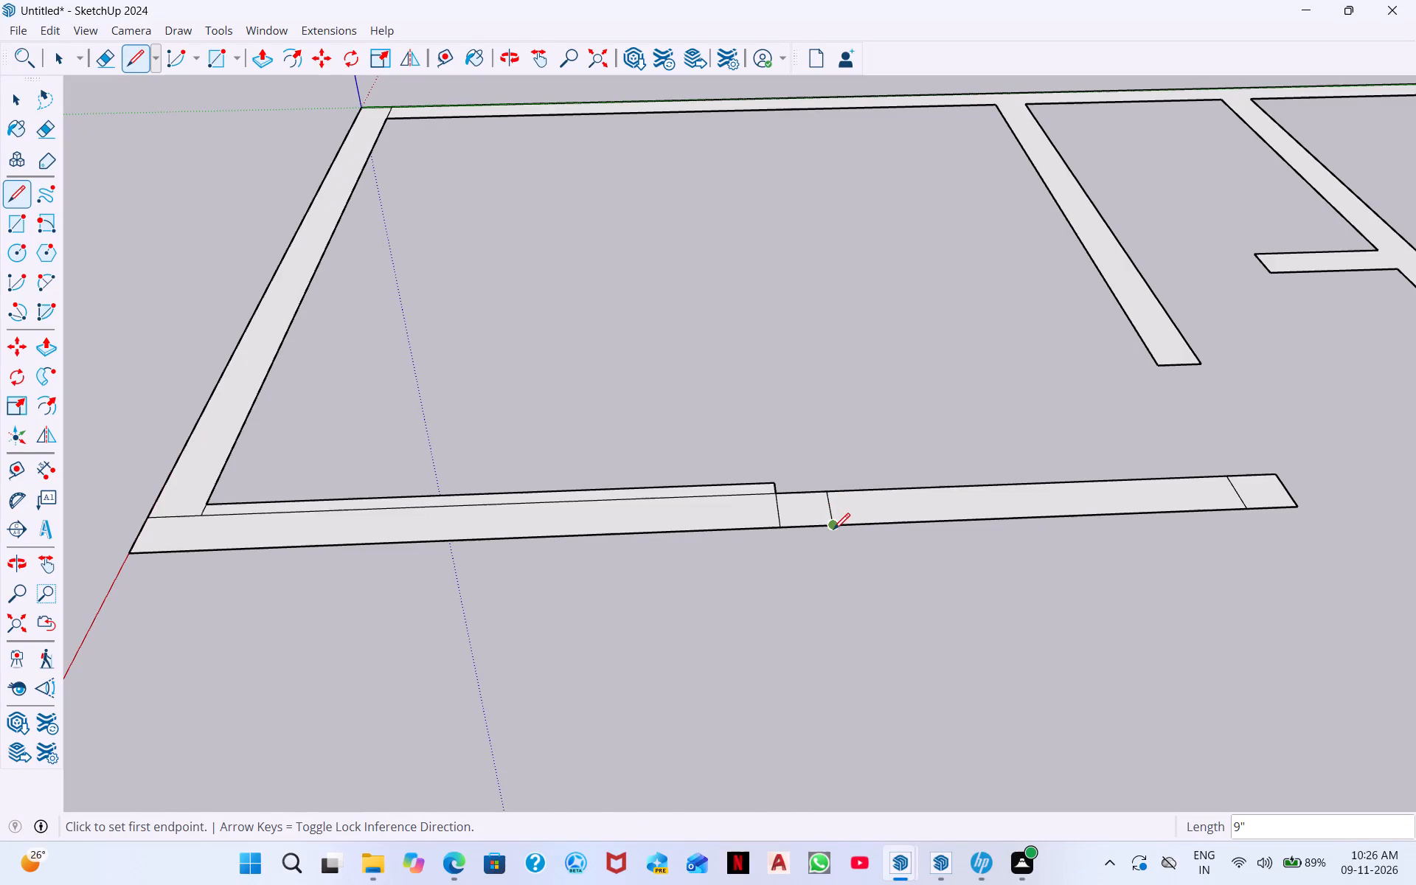
{"action": "scroll", "coordinate": [891, 659], "scroll_direction": "down", "scroll_amount": 12}
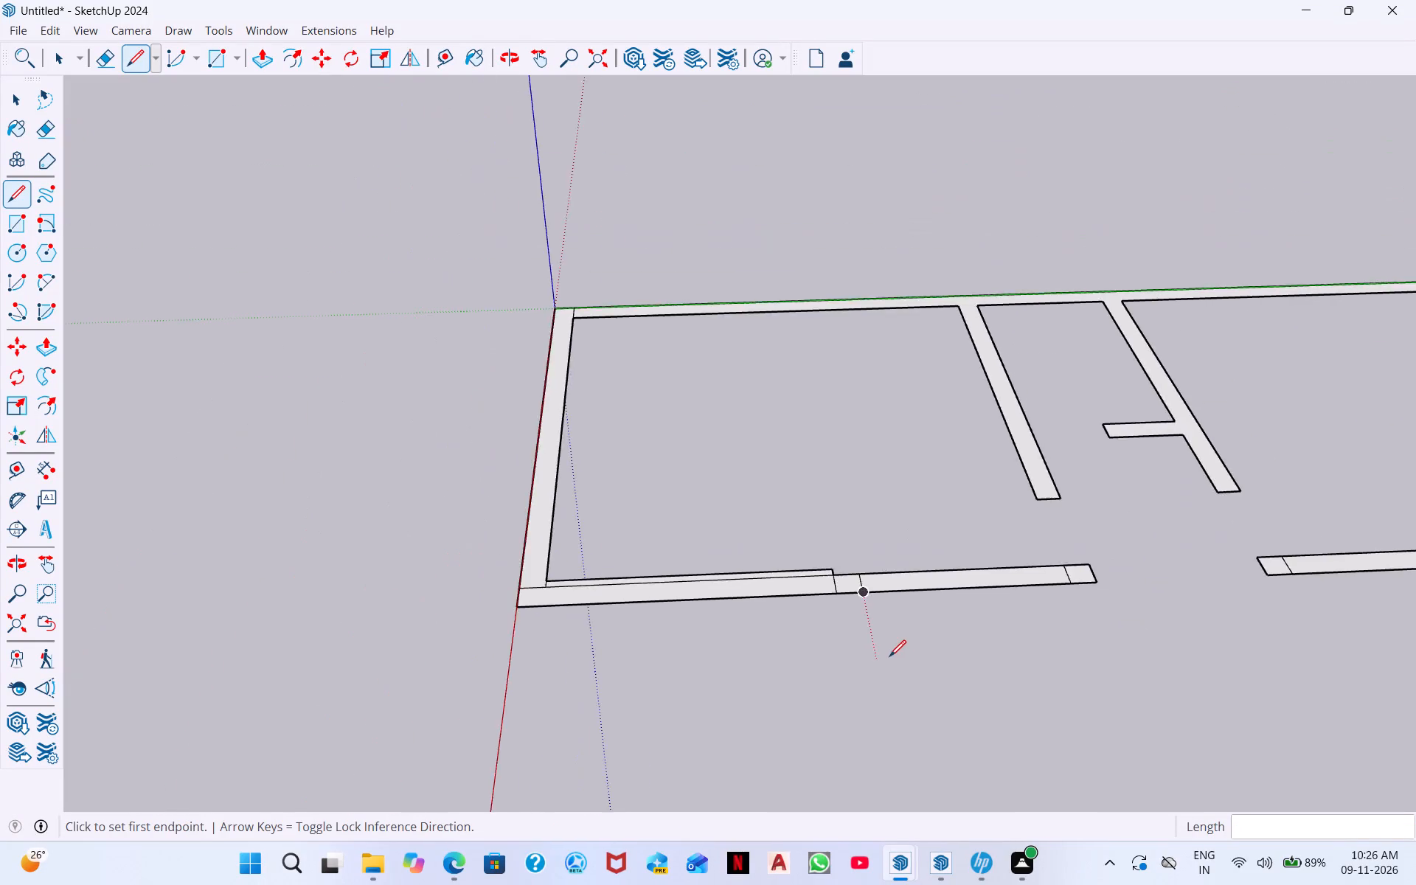
{"action": "scroll", "coordinate": [889, 656], "scroll_direction": "down", "scroll_amount": 1}
{"action": "scroll", "coordinate": [920, 726], "scroll_direction": "down", "scroll_amount": 8}
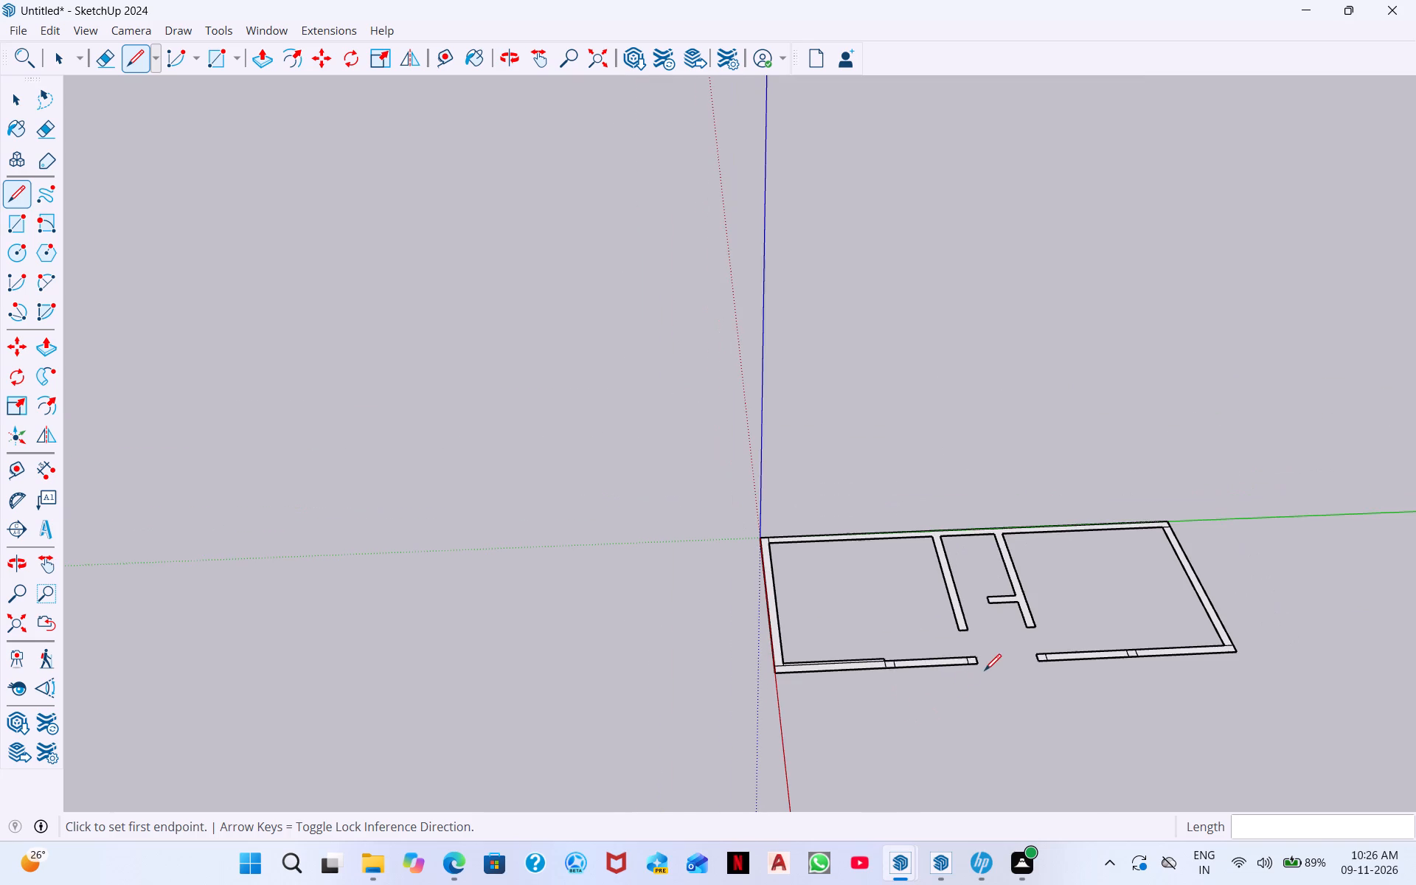
{"action": "key", "text": "space"}
On the front wall segment beyond the opening, erase the mid-wall division line nearer the opening.
{"action": "middle_click_drag", "start_coordinate": [1319, 706], "coordinate": [1061, 715]}
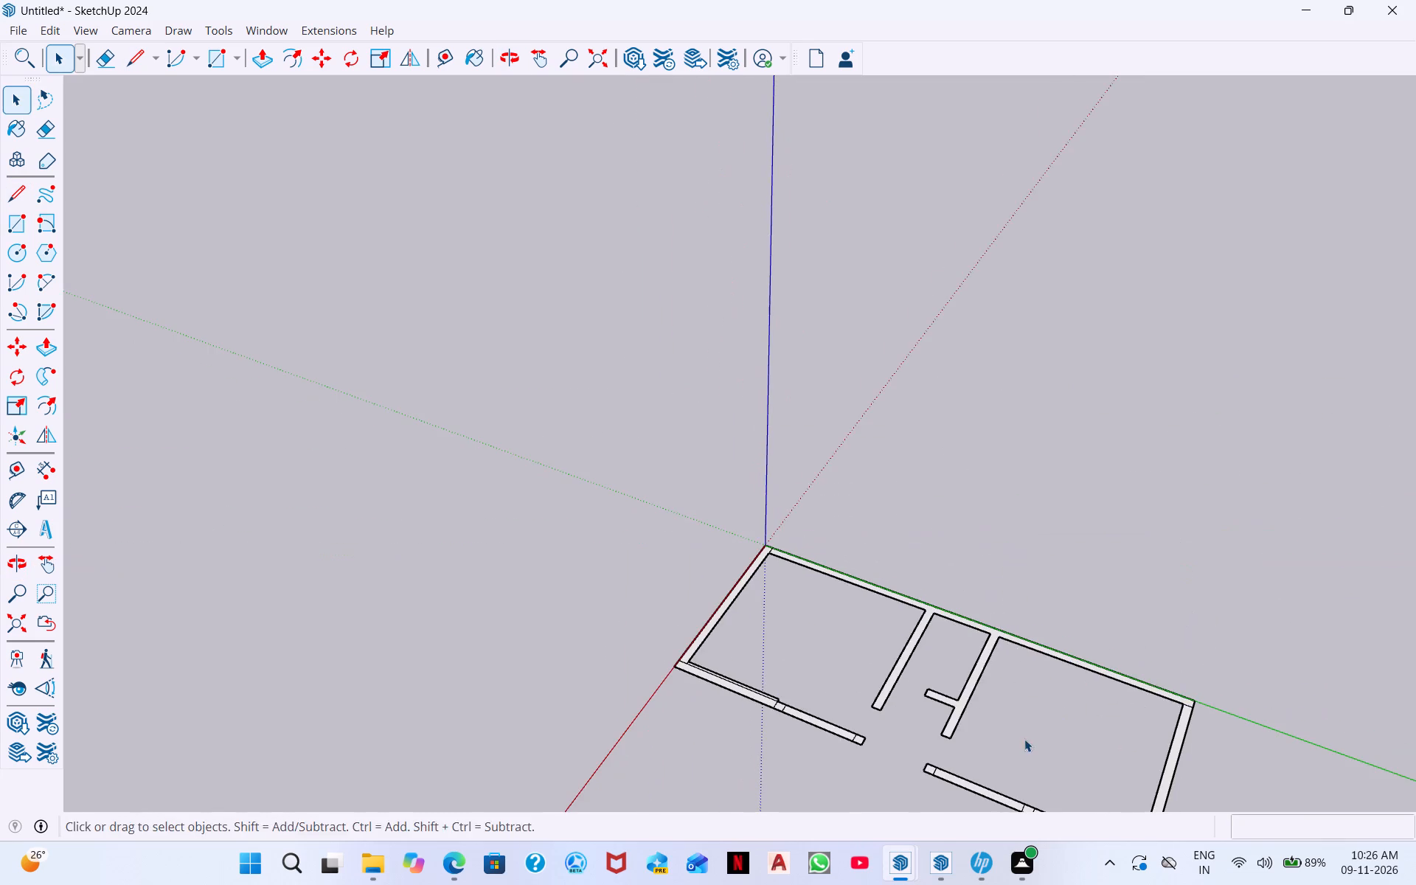
{"action": "middle_click_drag", "start_coordinate": [1024, 739], "coordinate": [1131, 608]}
{"action": "scroll", "coordinate": [1094, 733], "scroll_direction": "up", "scroll_amount": 17}
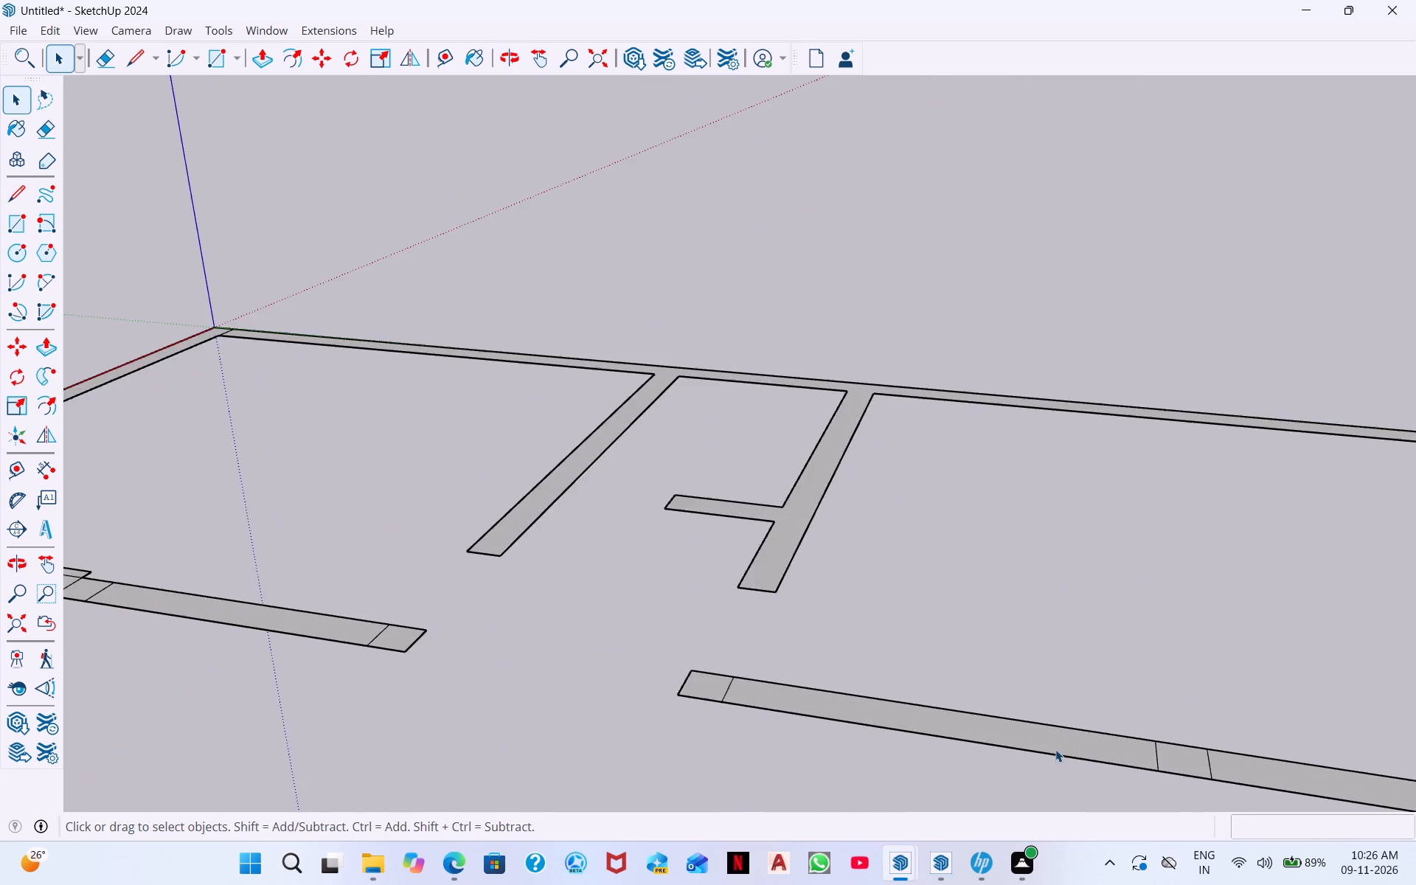
{"action": "scroll", "coordinate": [1142, 763], "scroll_direction": "down", "scroll_amount": 6}
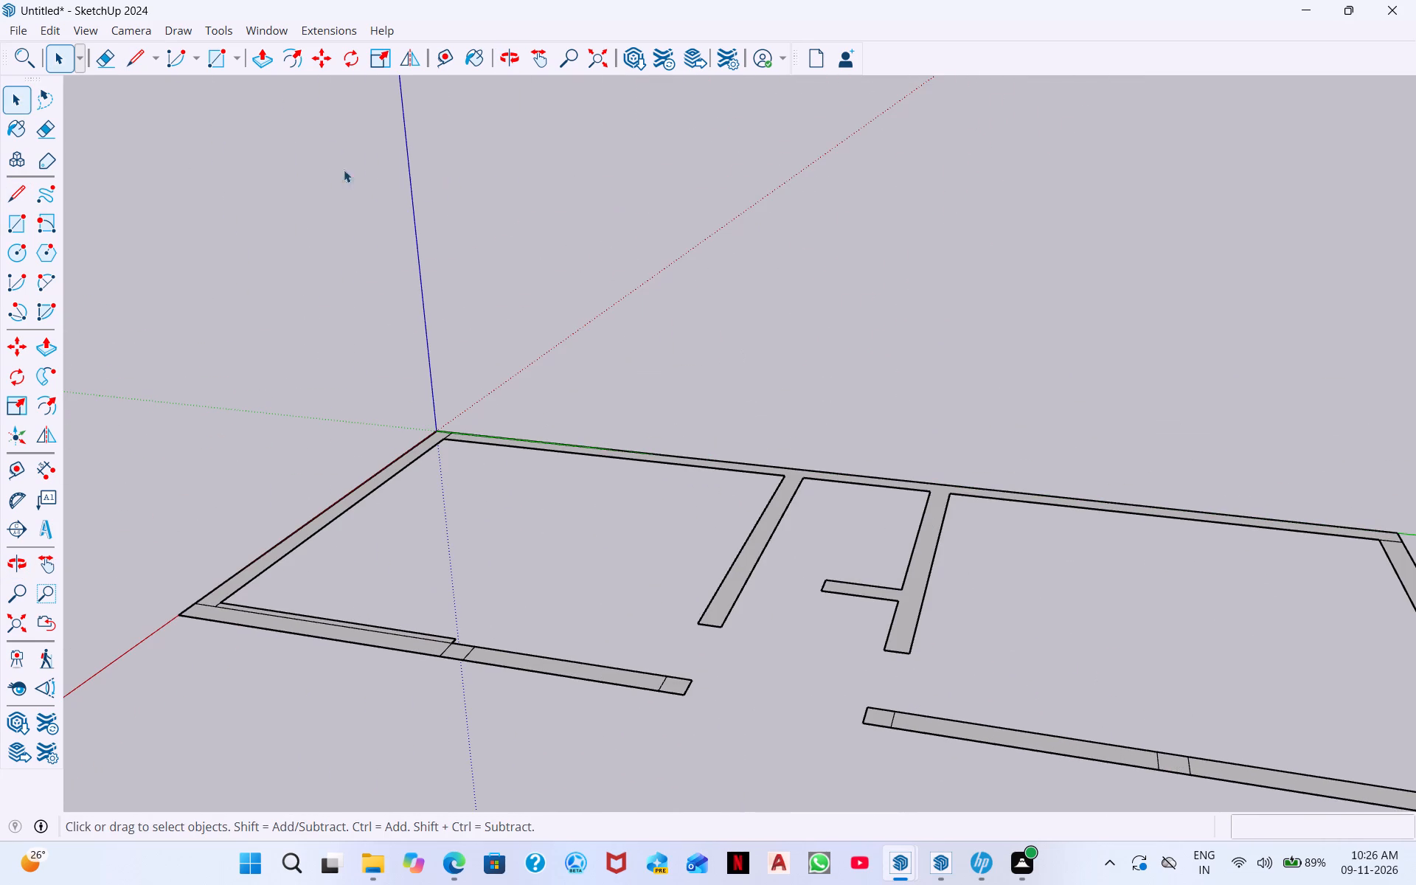
{"action": "left_click", "coordinate": [108, 53]}
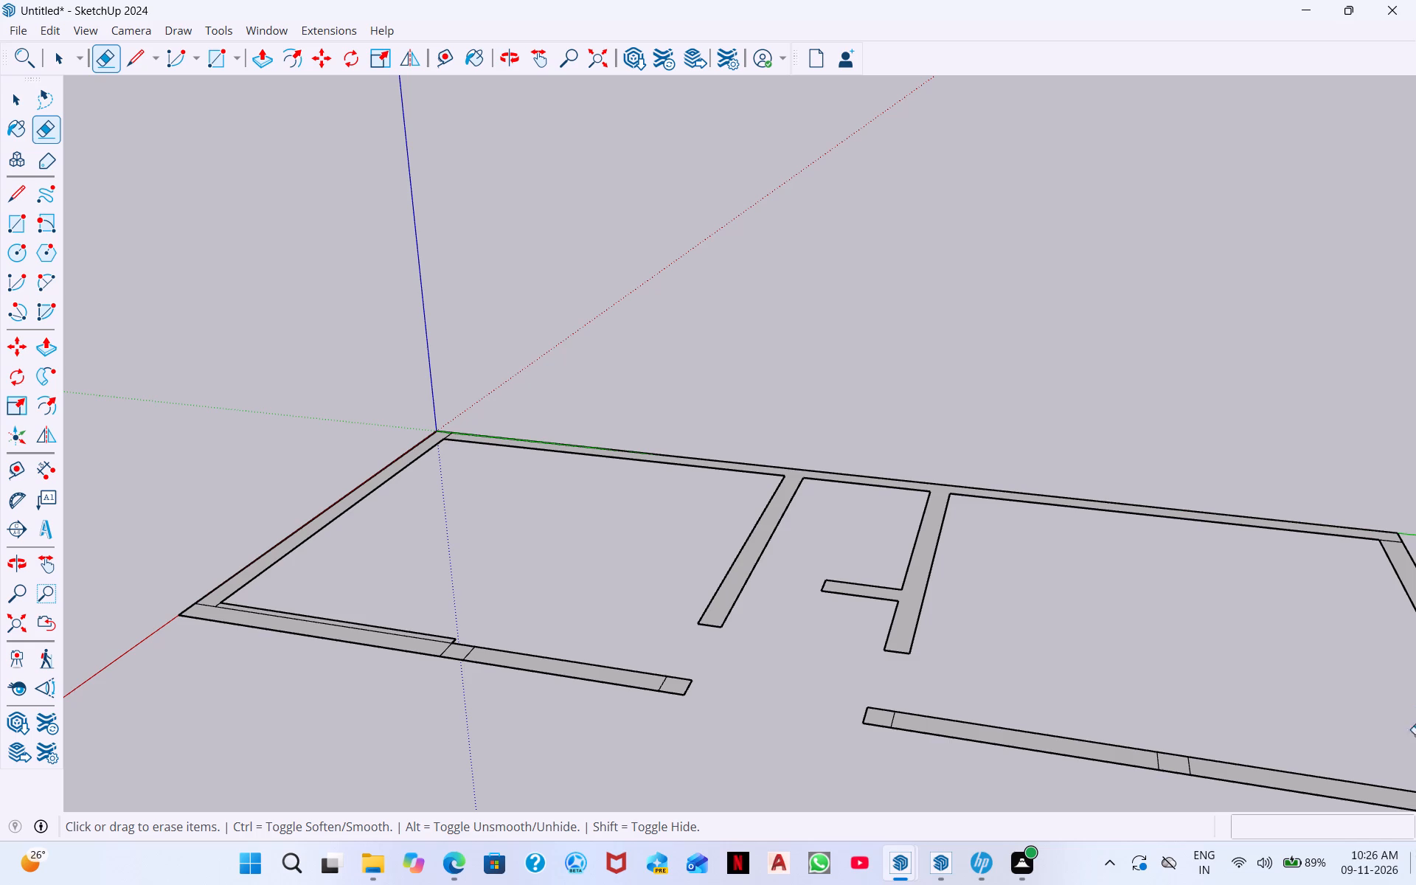
{"action": "left_click", "coordinate": [1158, 763]}
{"action": "middle_click_drag", "start_coordinate": [1187, 785], "coordinate": [1187, 833]}
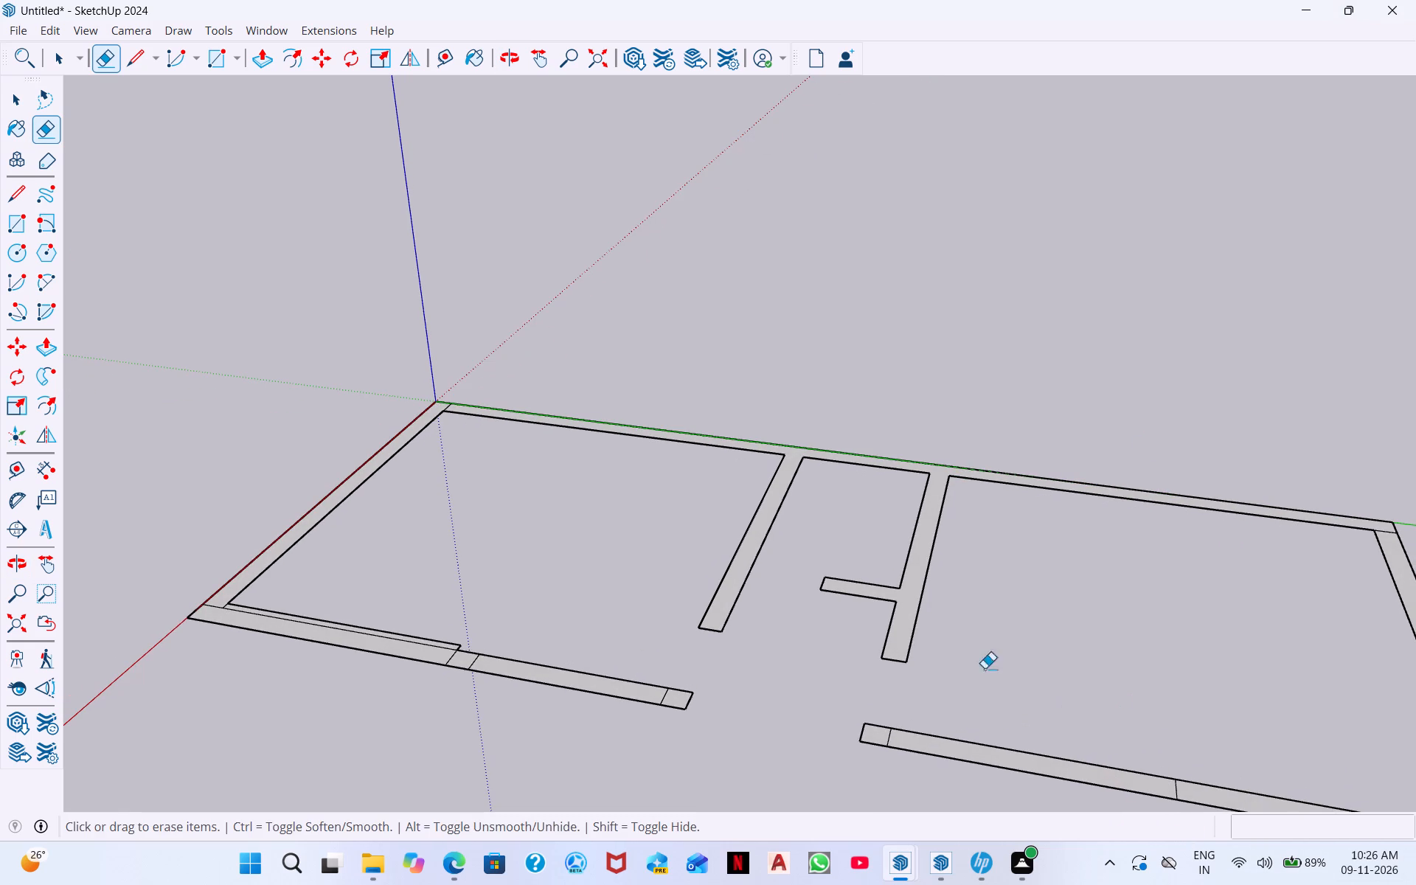
On that far segment, mark 6" from the remaining mid-wall division line towards the opening and draw a line across the thickness.
{"action": "left_click", "coordinate": [142, 67]}
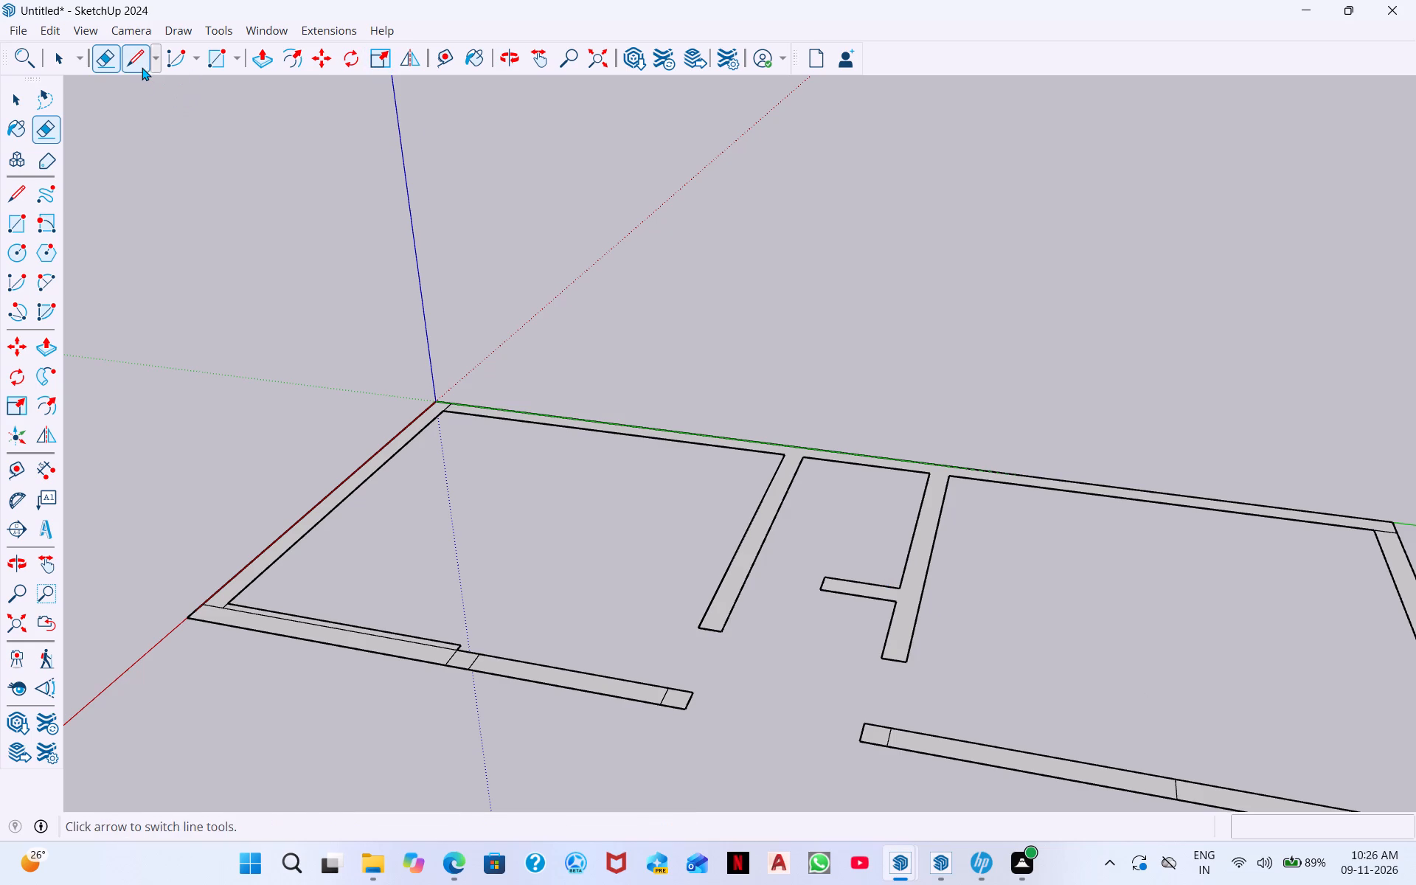
{"action": "left_click", "coordinate": [1176, 778]}
{"action": "type", "text": "6\""}
{"action": "key", "text": "Return"}
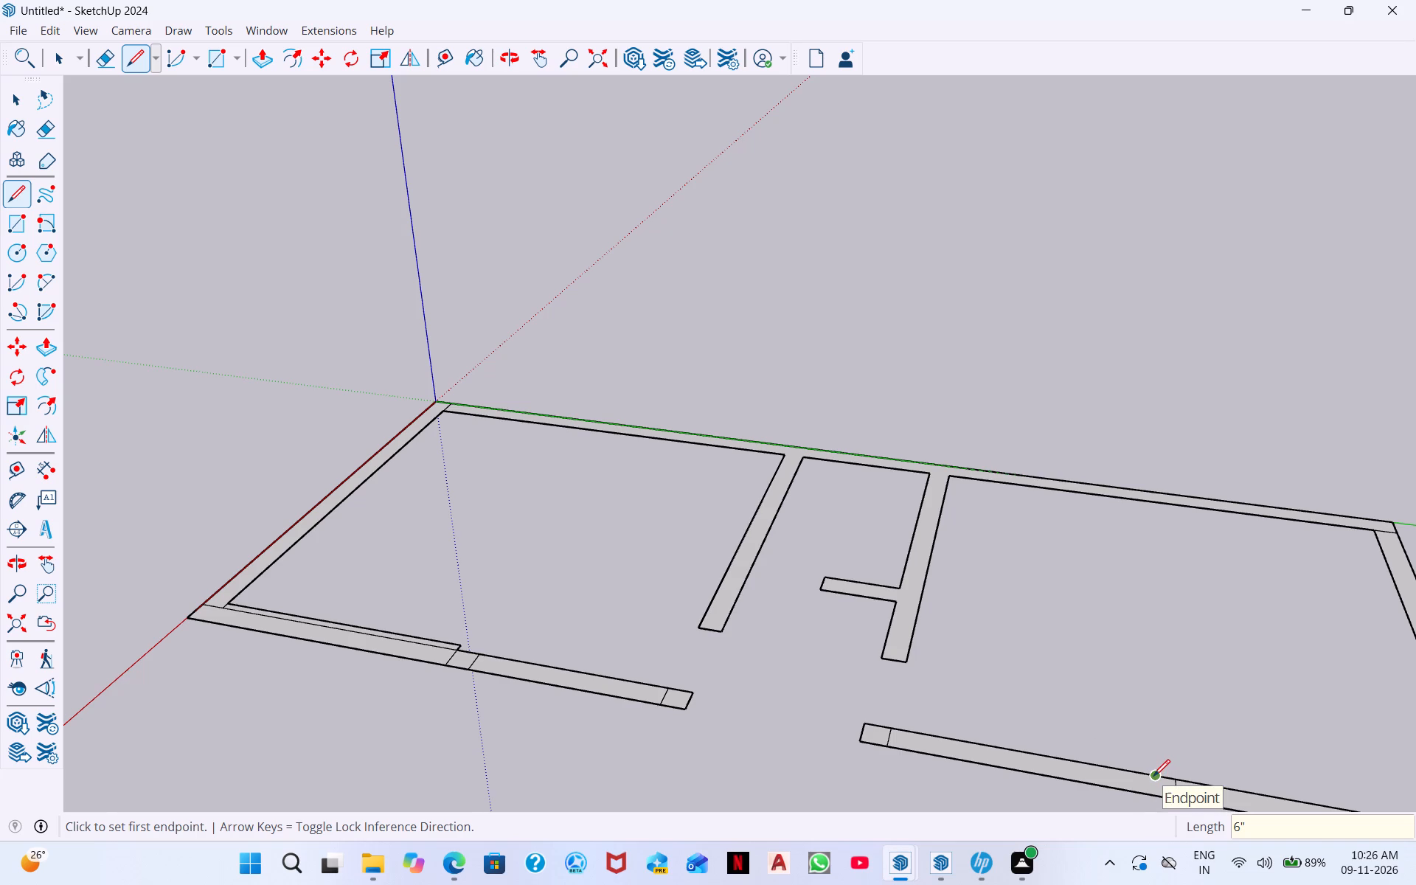
{"action": "left_click", "coordinate": [1154, 777]}
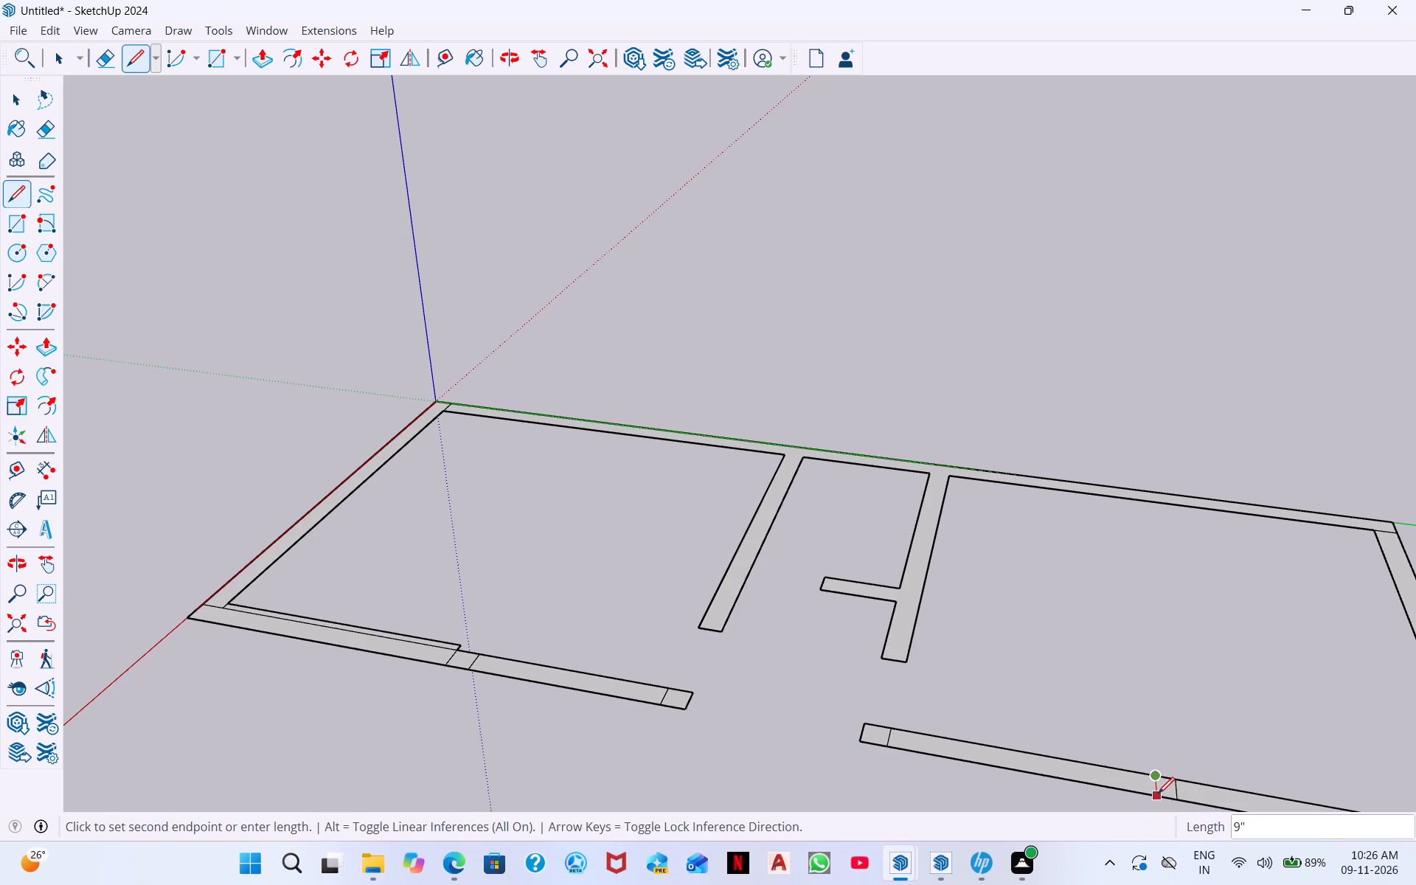
{"action": "left_click", "coordinate": [1158, 794]}
{"action": "middle_click_drag", "start_coordinate": [960, 658], "coordinate": [954, 722]}
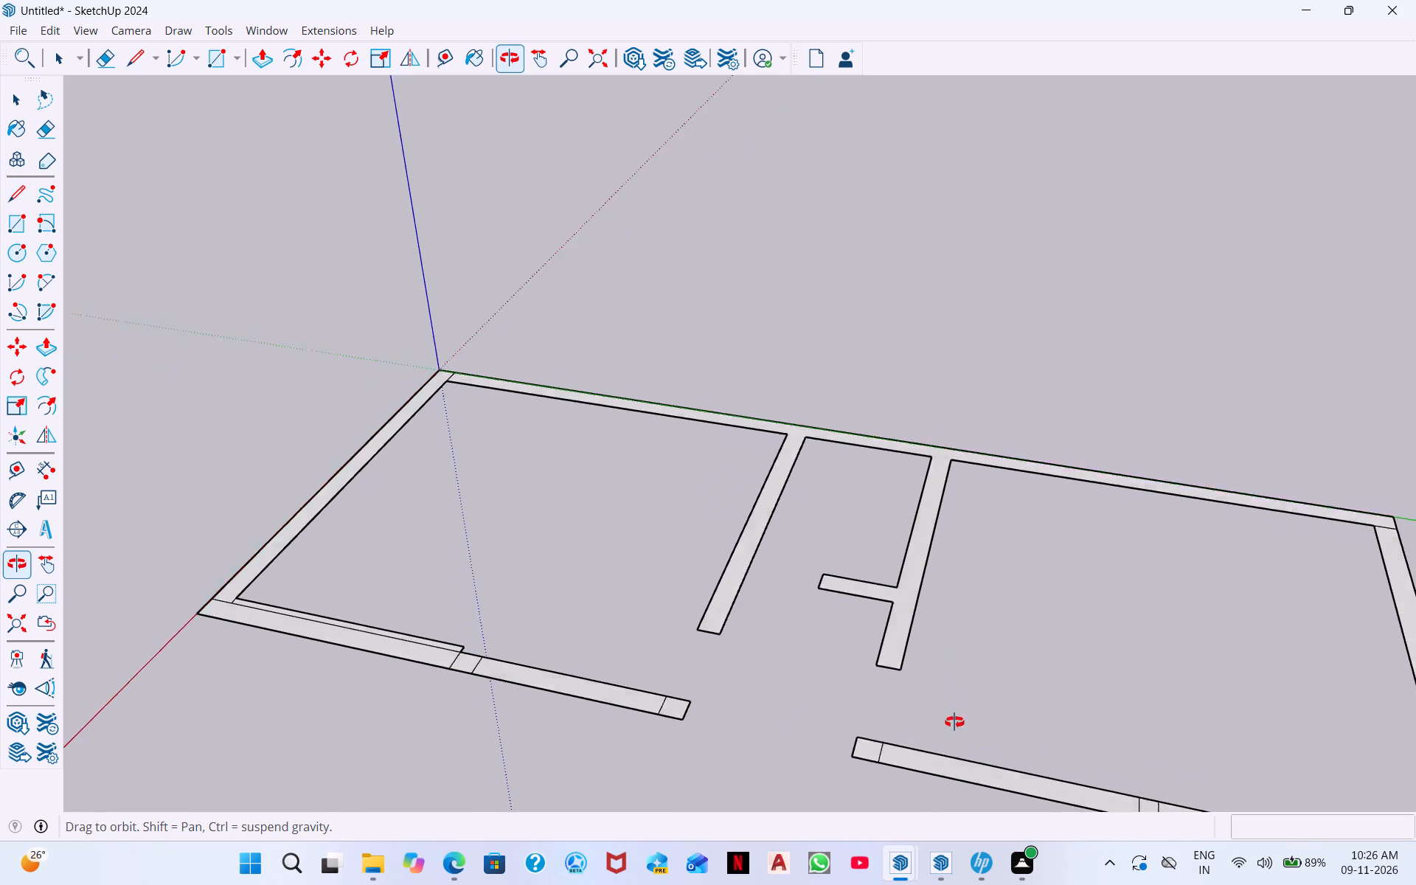
{"action": "middle_click_drag", "start_coordinate": [954, 722], "coordinate": [959, 720]}
{"action": "scroll", "coordinate": [943, 659], "scroll_direction": "down", "scroll_amount": 8}
{"action": "middle_click_drag", "start_coordinate": [1014, 684], "coordinate": [1130, 768]}
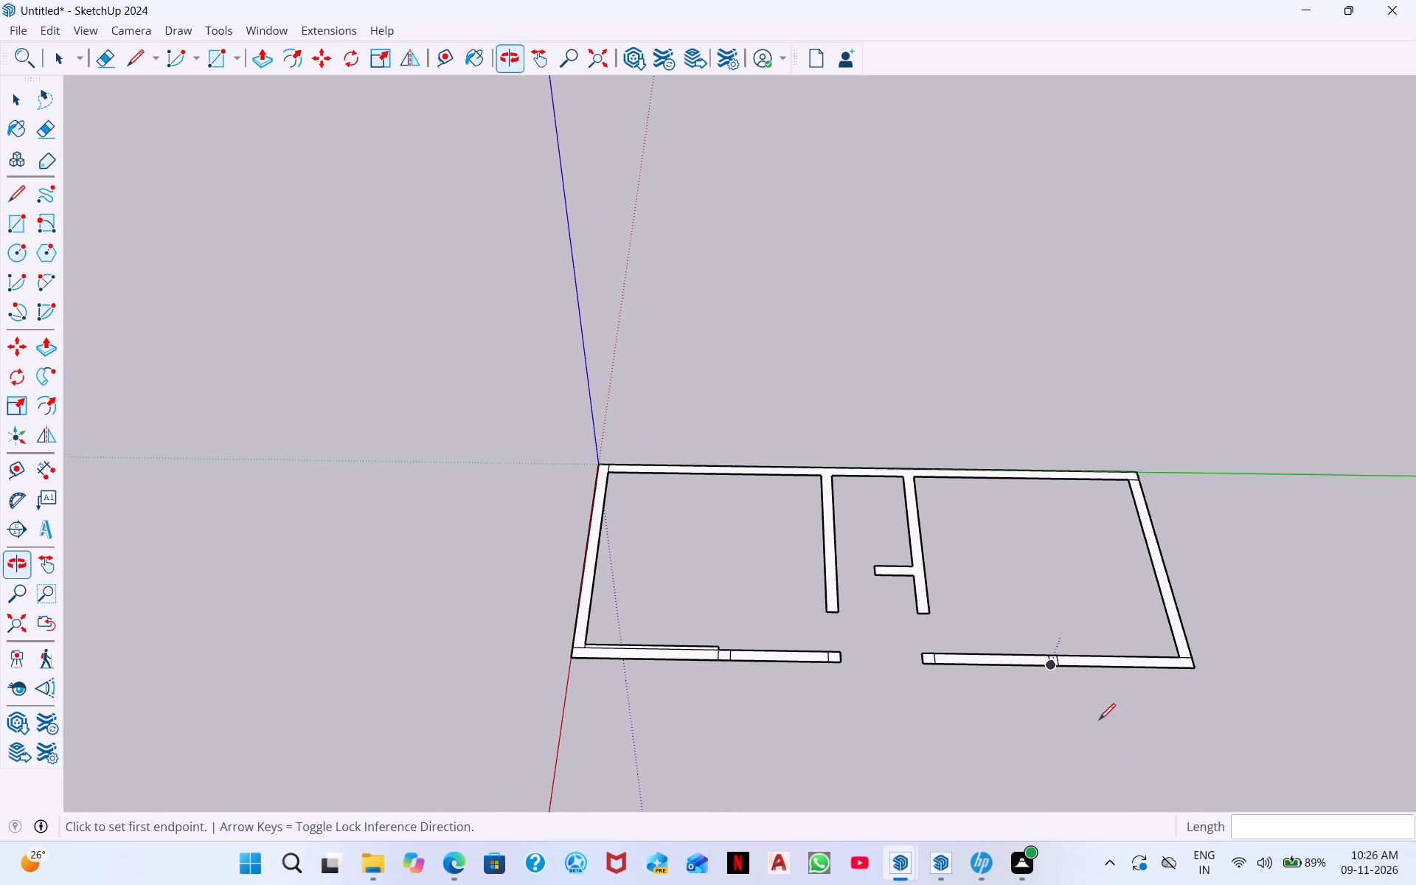
{"action": "scroll", "coordinate": [1027, 618], "scroll_direction": "up", "scroll_amount": 4}
{"action": "key", "text": "space"}
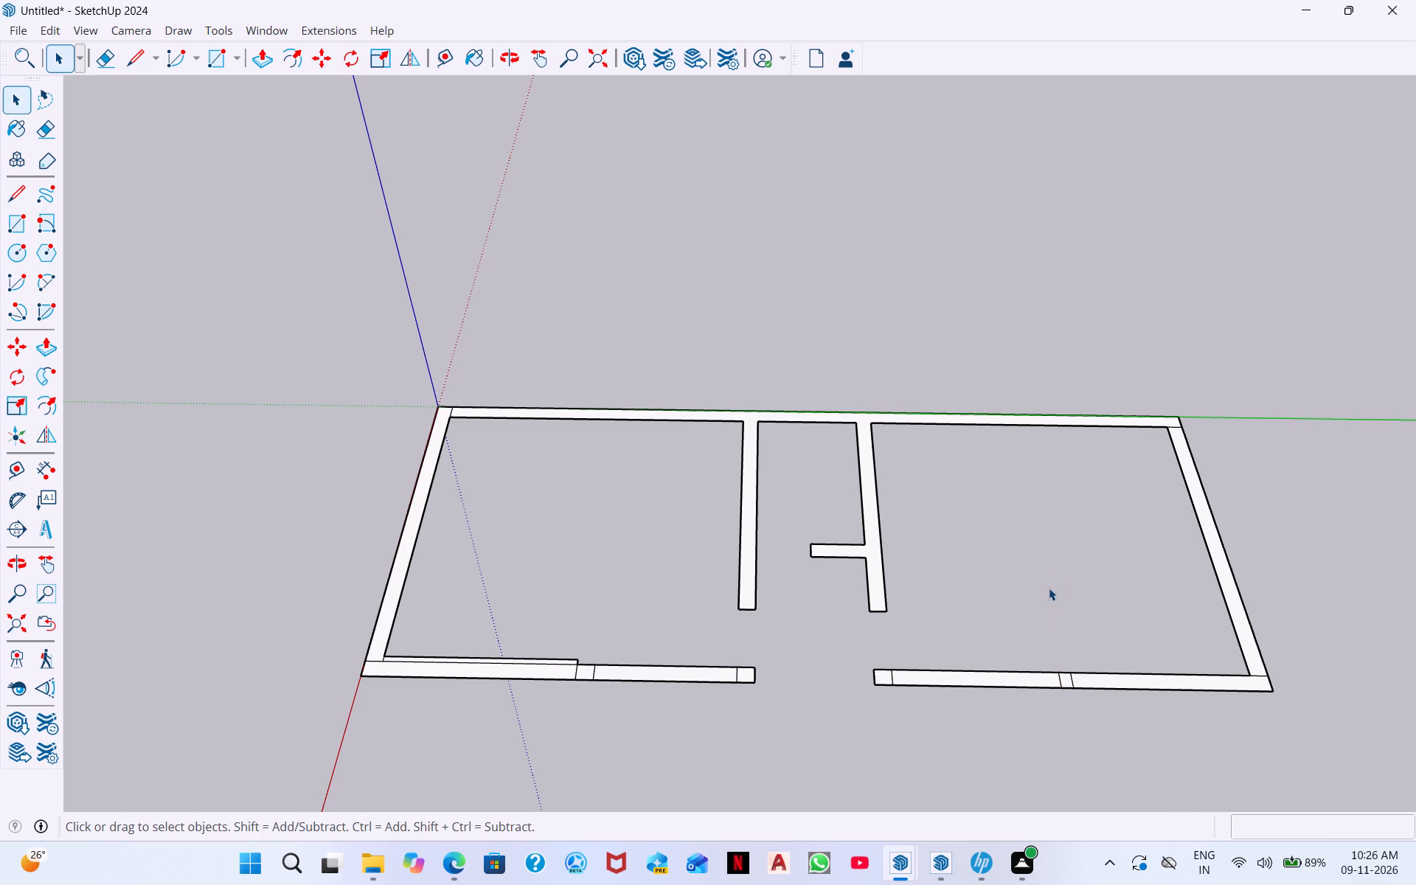
{"action": "middle_click_drag", "start_coordinate": [1079, 661], "coordinate": [1080, 683]}
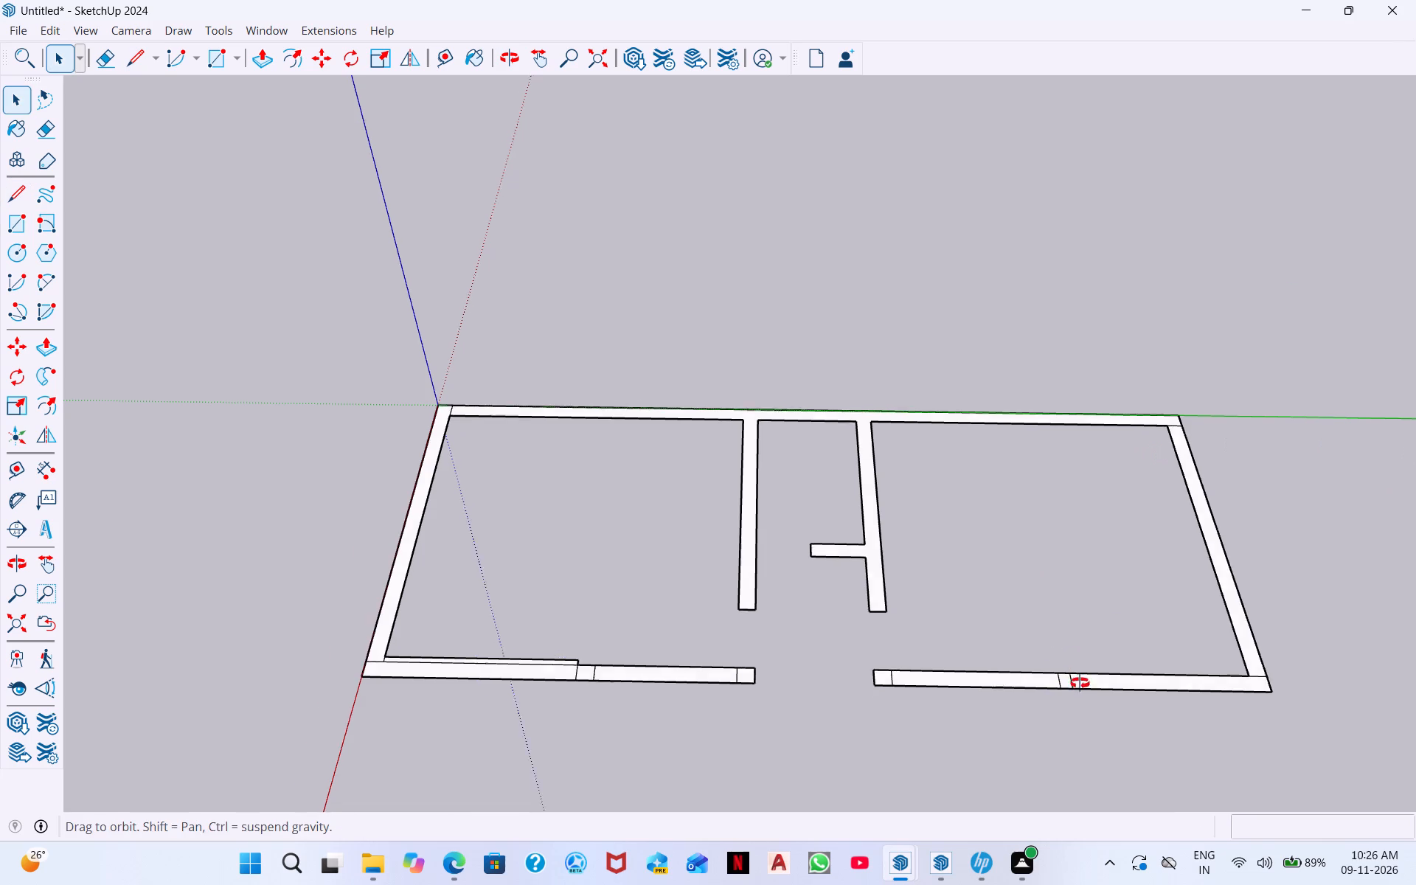
On the front wall's origin-side segment, erase the mid-wall division line nearer the opening.
{"action": "middle_click_drag", "start_coordinate": [1080, 683], "coordinate": [1069, 783]}
{"action": "scroll", "coordinate": [504, 620], "scroll_direction": "up", "scroll_amount": 5}
{"action": "scroll", "coordinate": [622, 639], "scroll_direction": "up", "scroll_amount": 5}
{"action": "scroll", "coordinate": [617, 659], "scroll_direction": "down", "scroll_amount": 5}
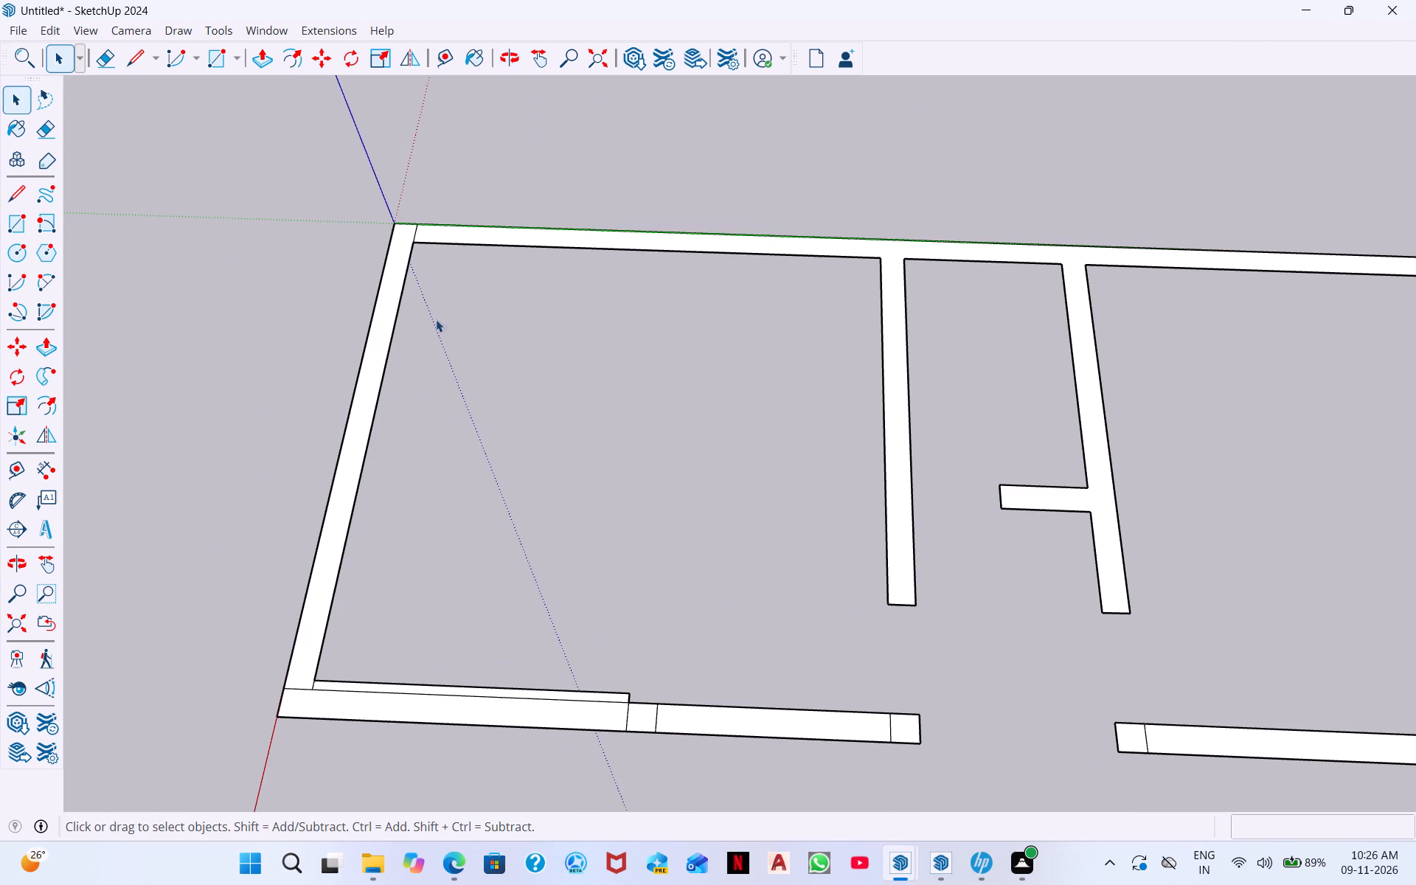
{"action": "left_click", "coordinate": [110, 59]}
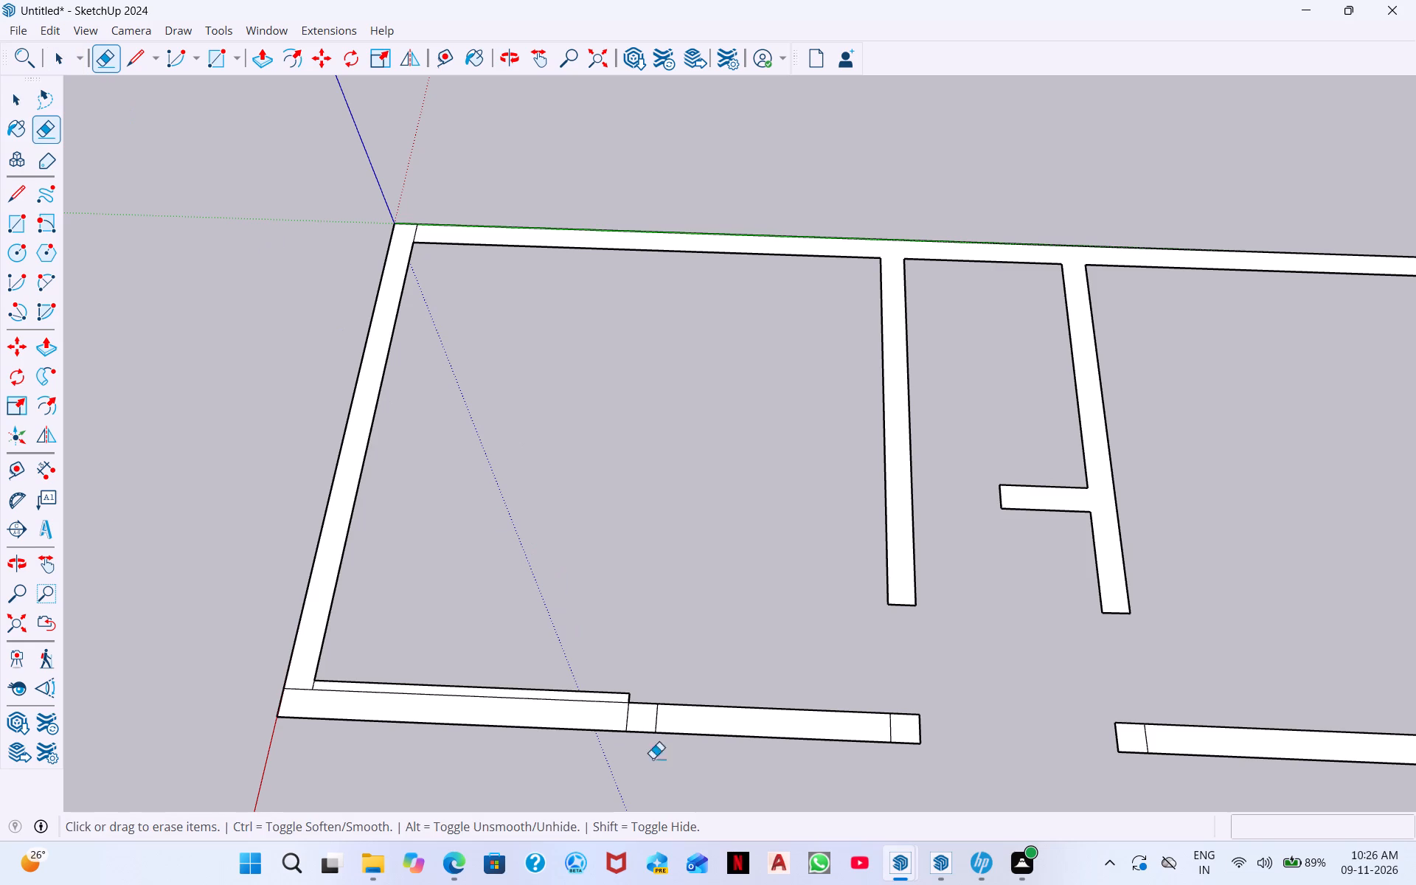
{"action": "double_click", "coordinate": [659, 718]}
Draw a 6" line from the narrow inner strip's end corner towards the opening, connect it to the front wall, and continue across the wall's thickness.
{"action": "left_click", "coordinate": [139, 72]}
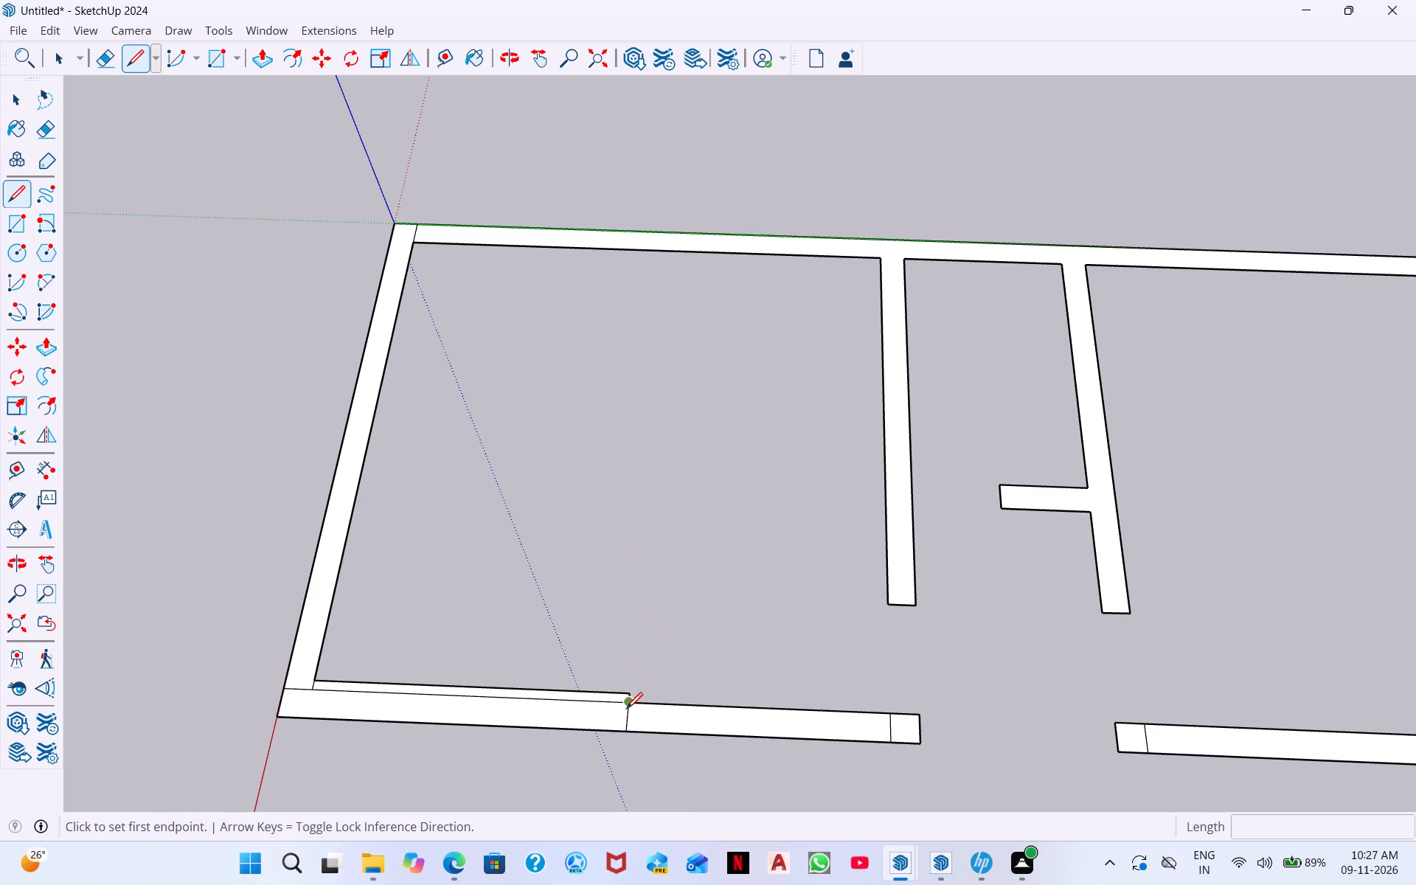
{"action": "scroll", "coordinate": [631, 704], "scroll_direction": "up", "scroll_amount": 7}
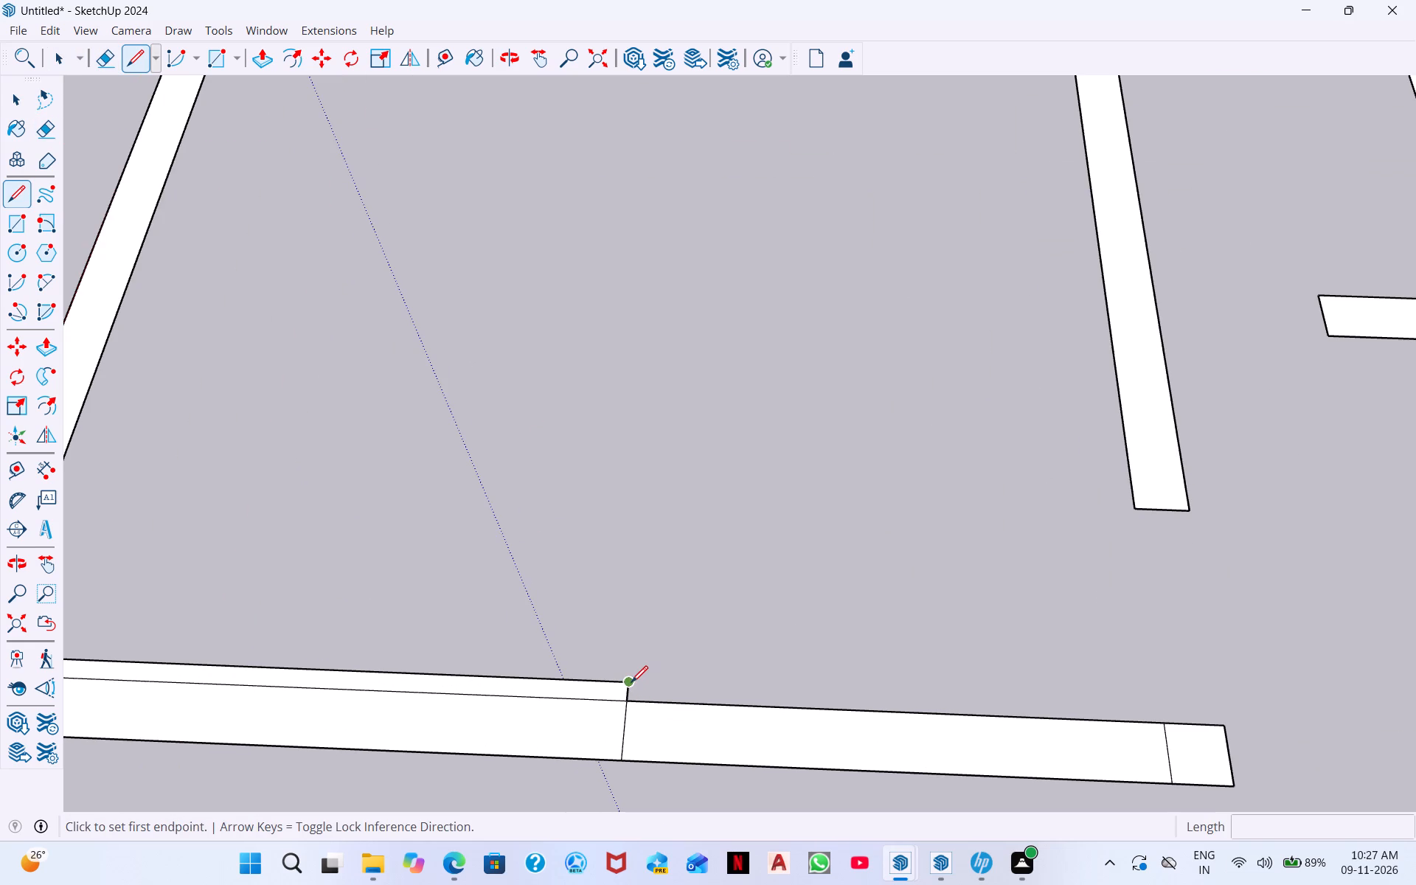
{"action": "left_click", "coordinate": [632, 681]}
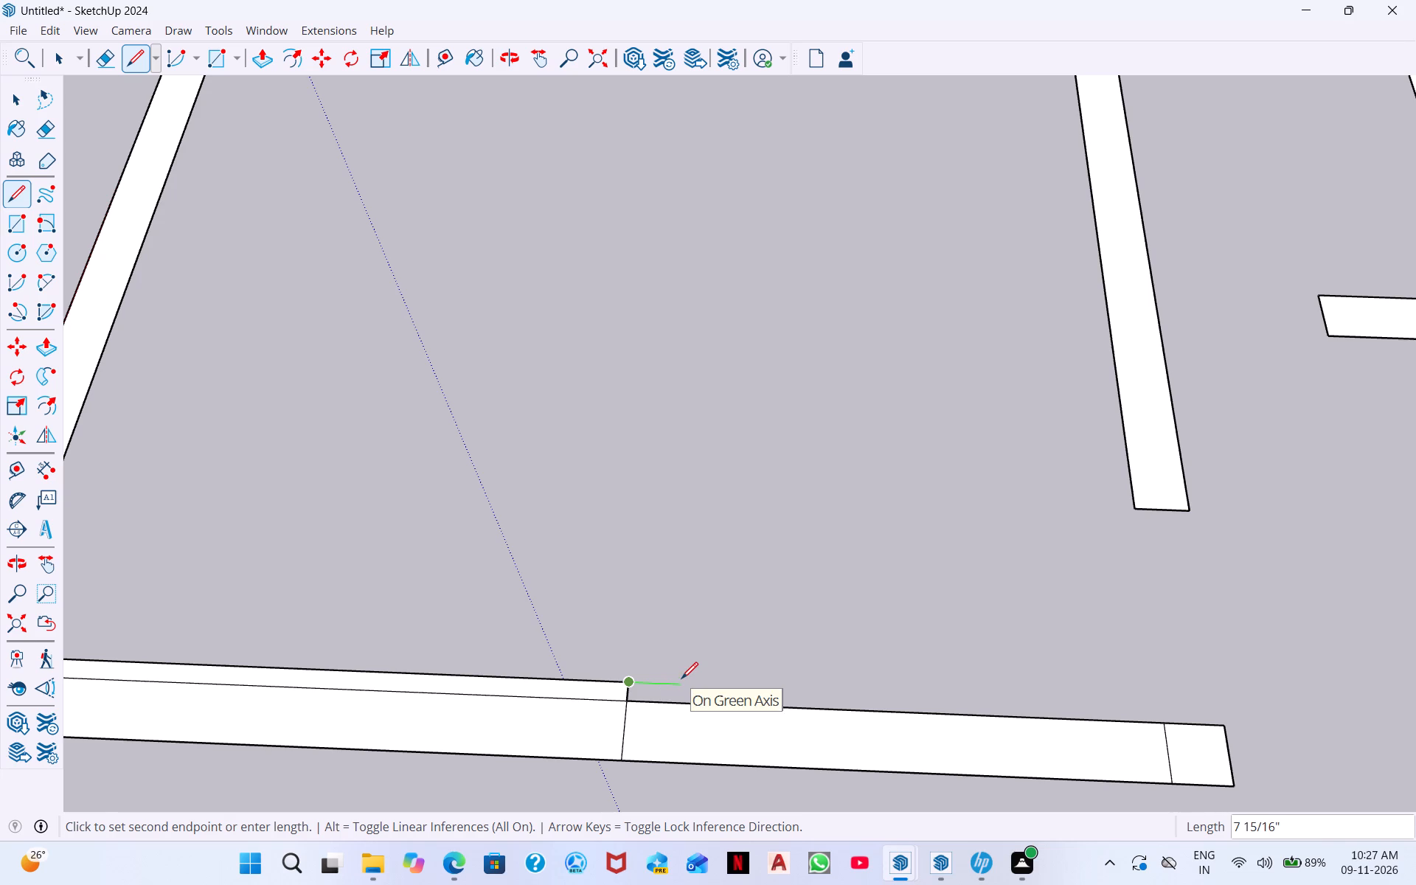
{"action": "type", "text": "6\""}
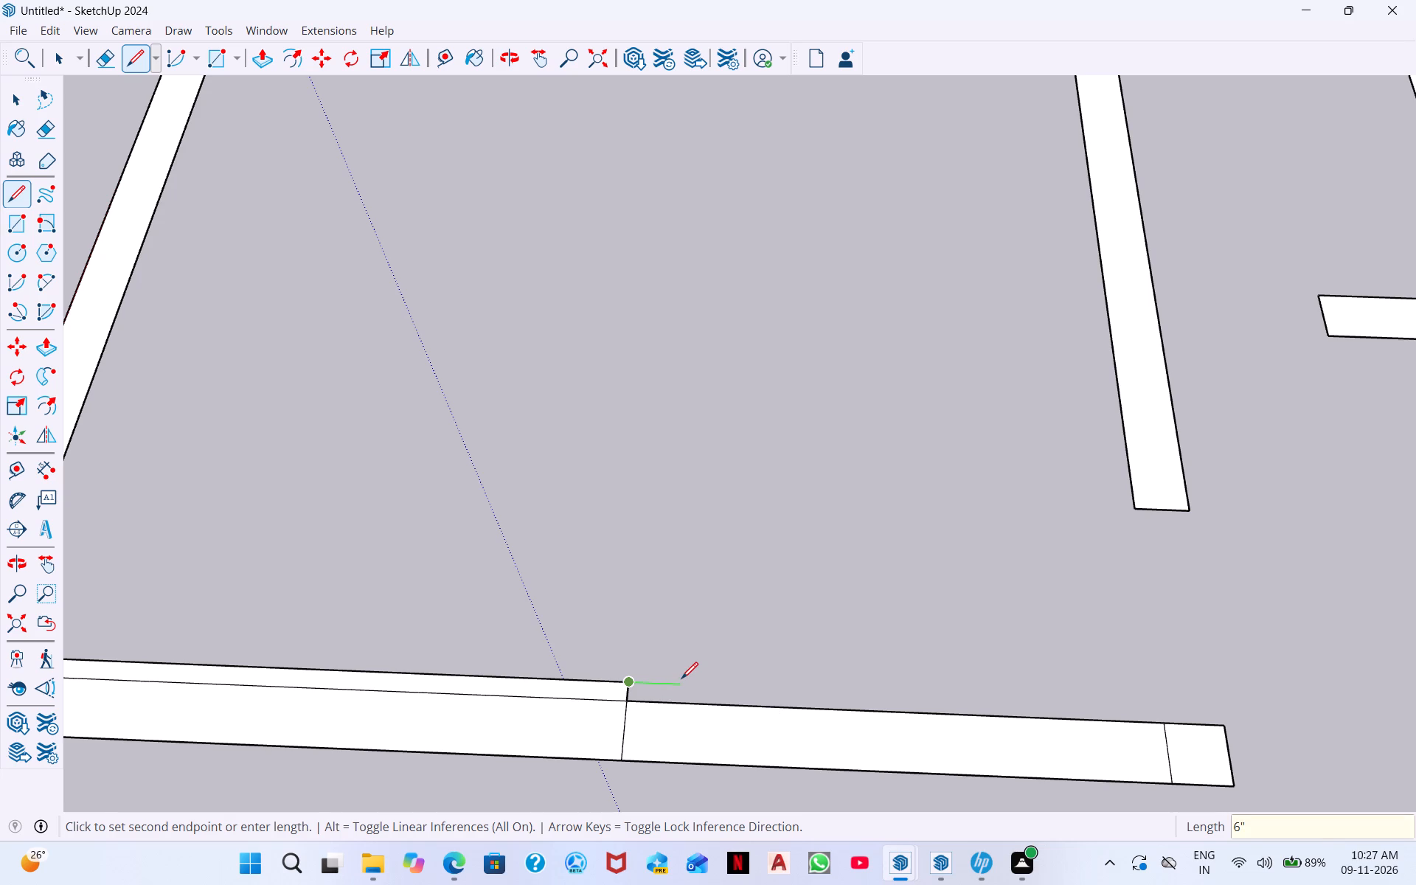
{"action": "key", "text": "Return"}
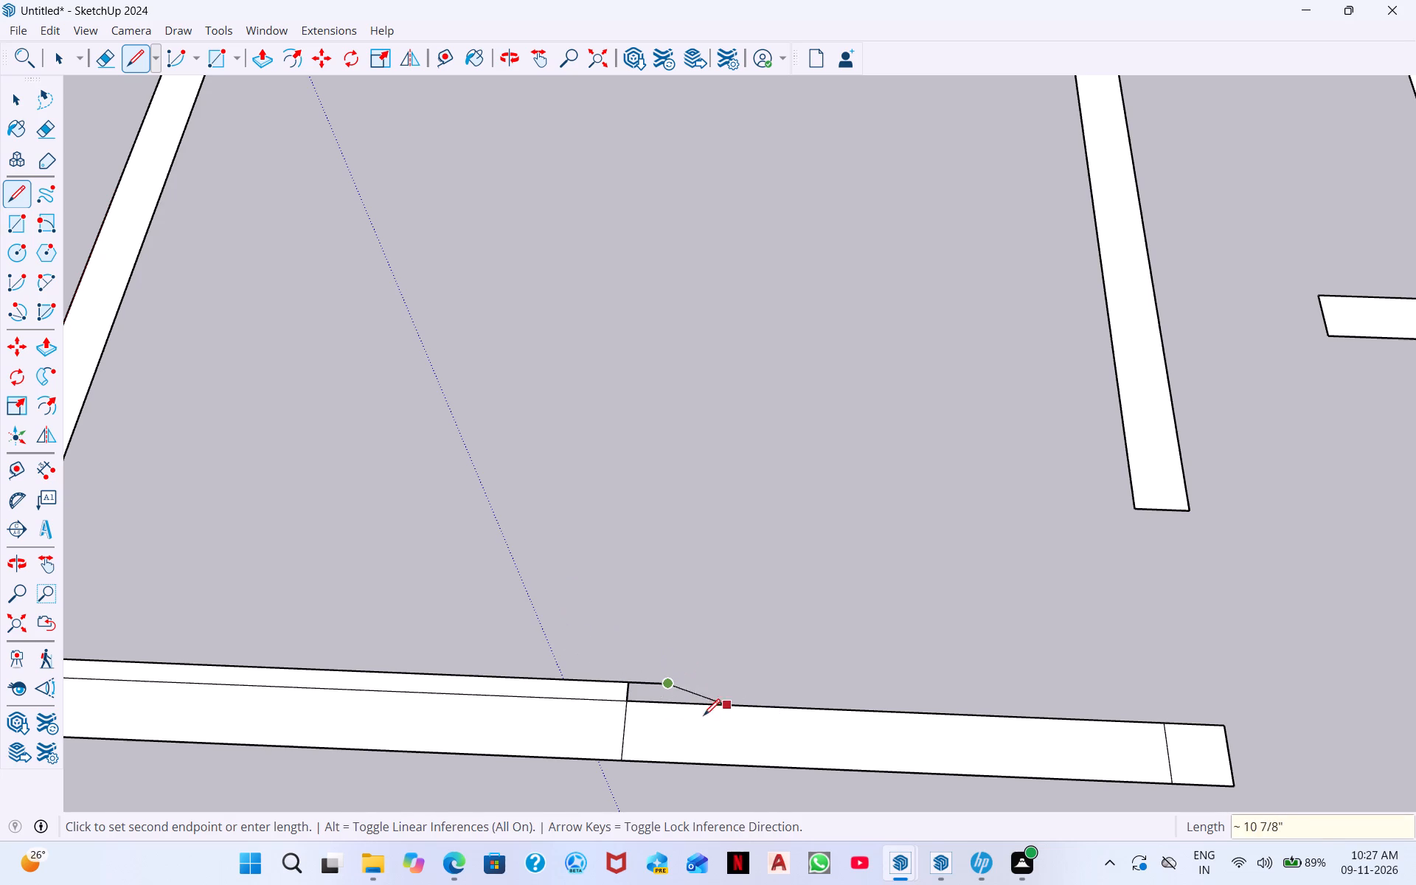
{"action": "left_click", "coordinate": [664, 706]}
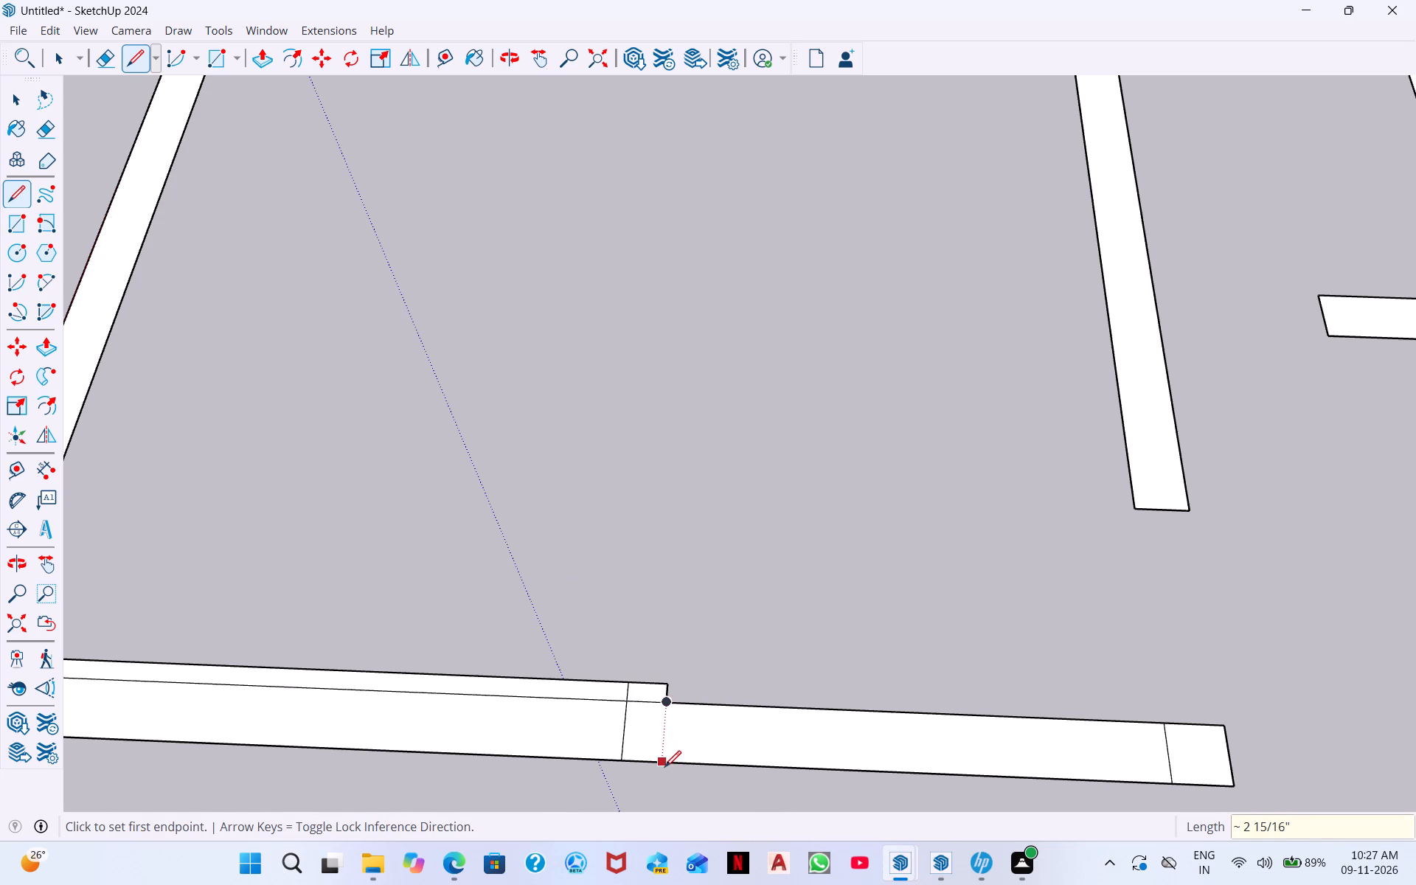
{"action": "left_click", "coordinate": [664, 763]}
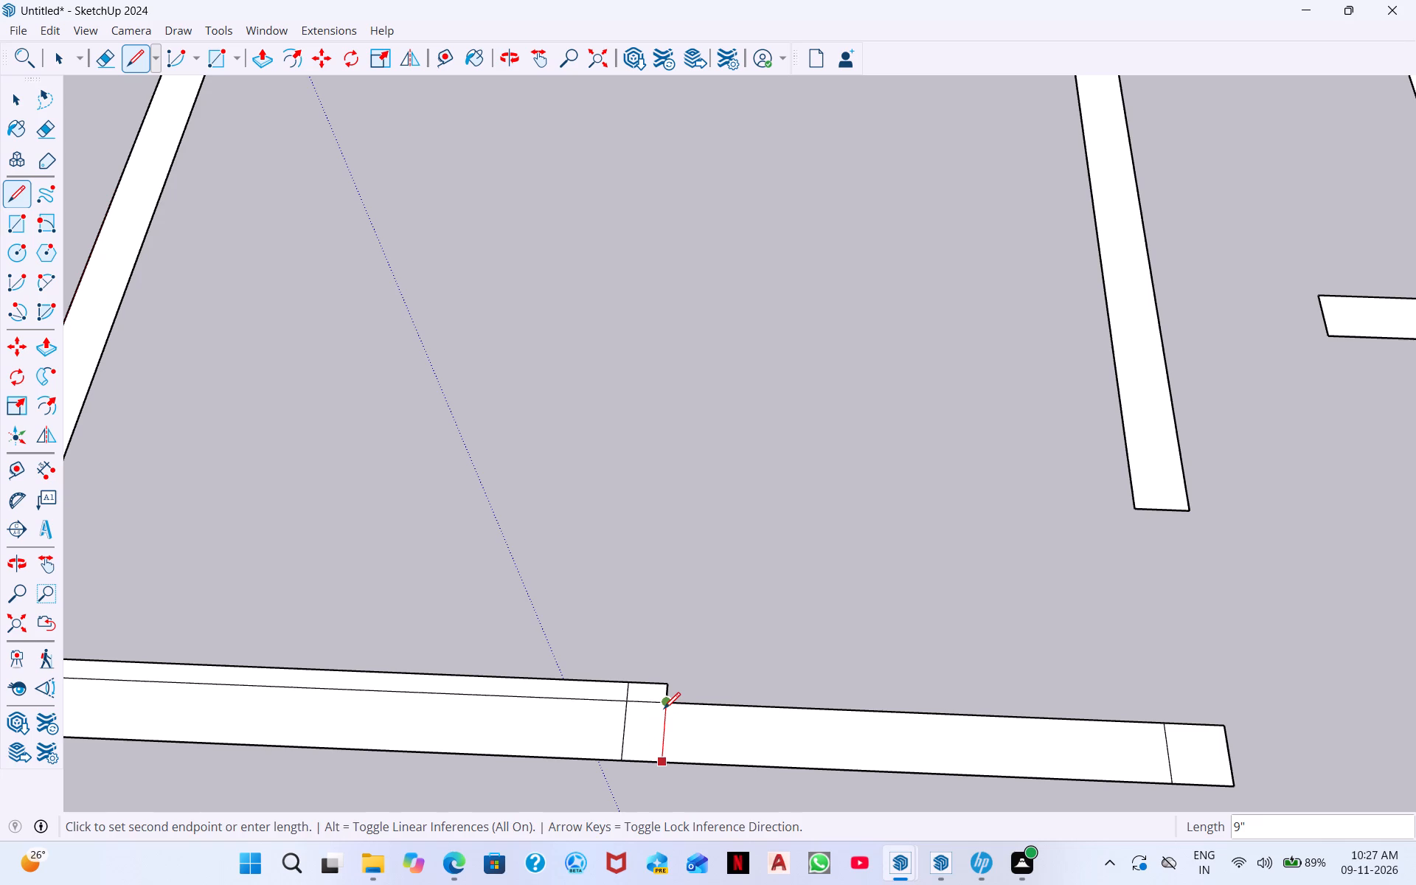
{"action": "left_click", "coordinate": [664, 709]}
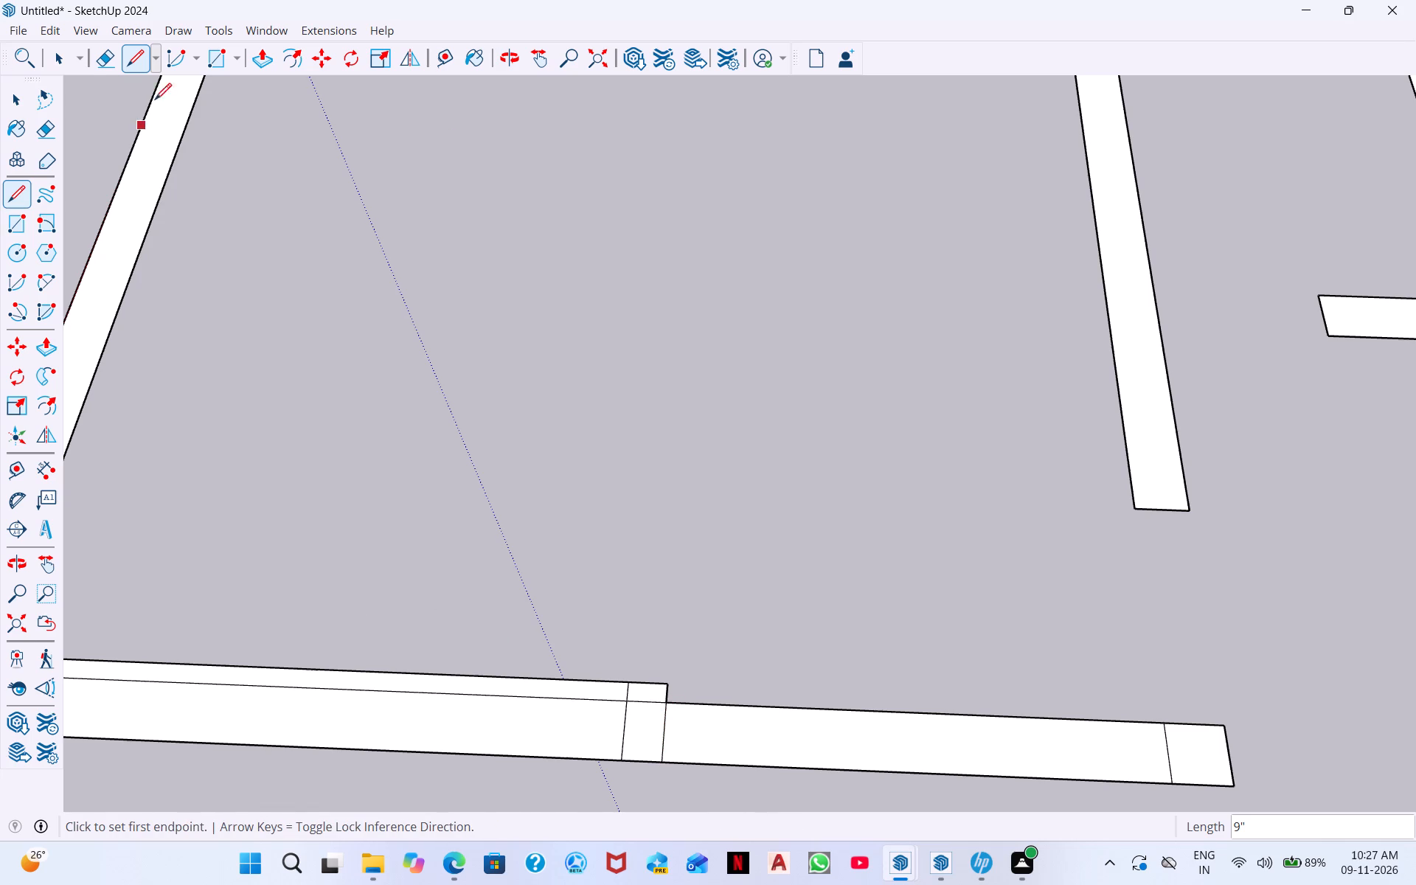
Erase the leftover edges of the narrow strip along the inside of the front wall's origin-side segment.
{"action": "left_click", "coordinate": [101, 63]}
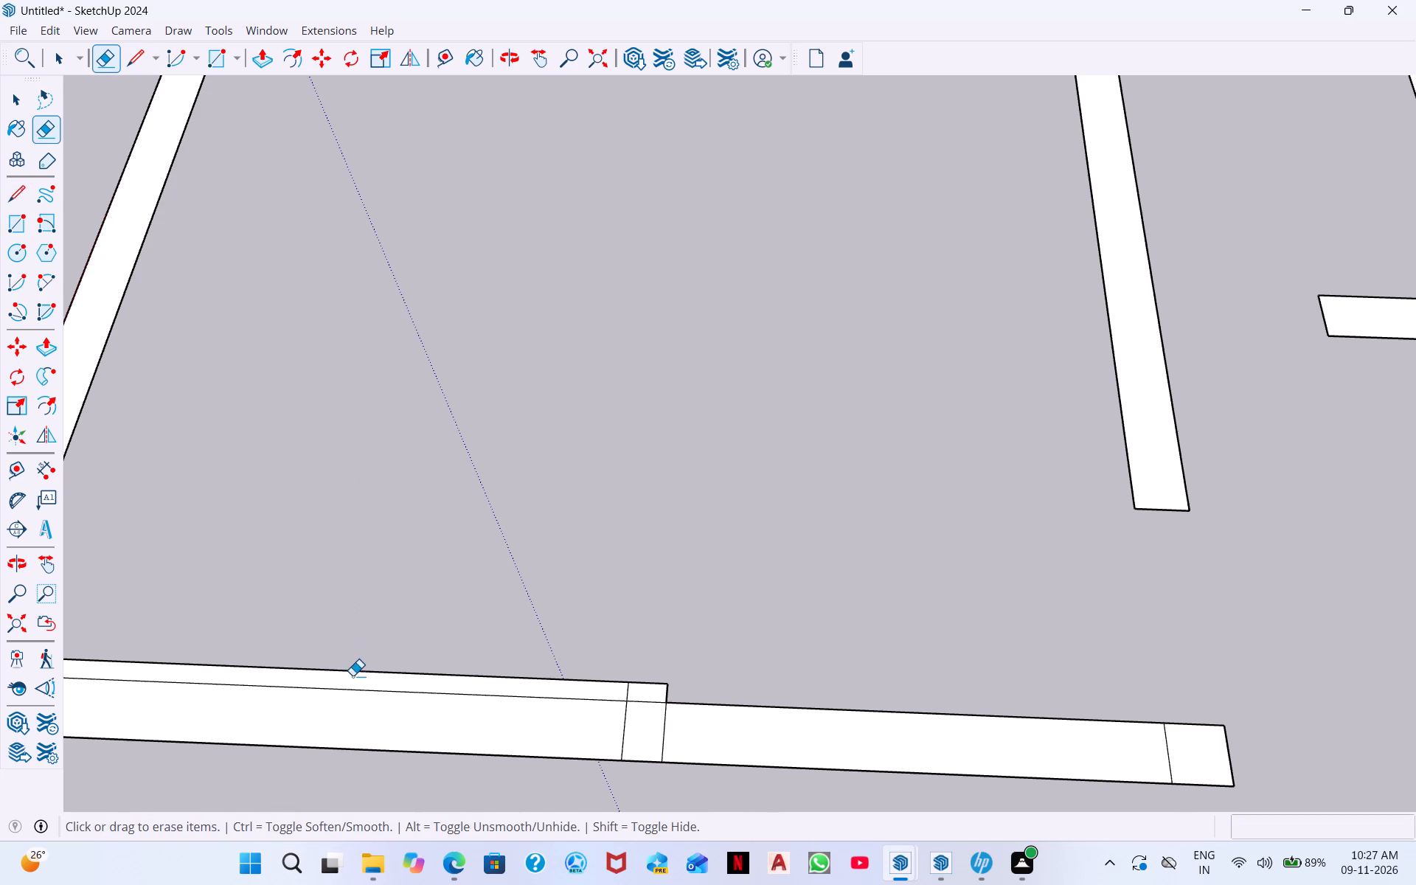
{"action": "left_click", "coordinate": [348, 673]}
{"action": "left_click", "coordinate": [625, 692]}
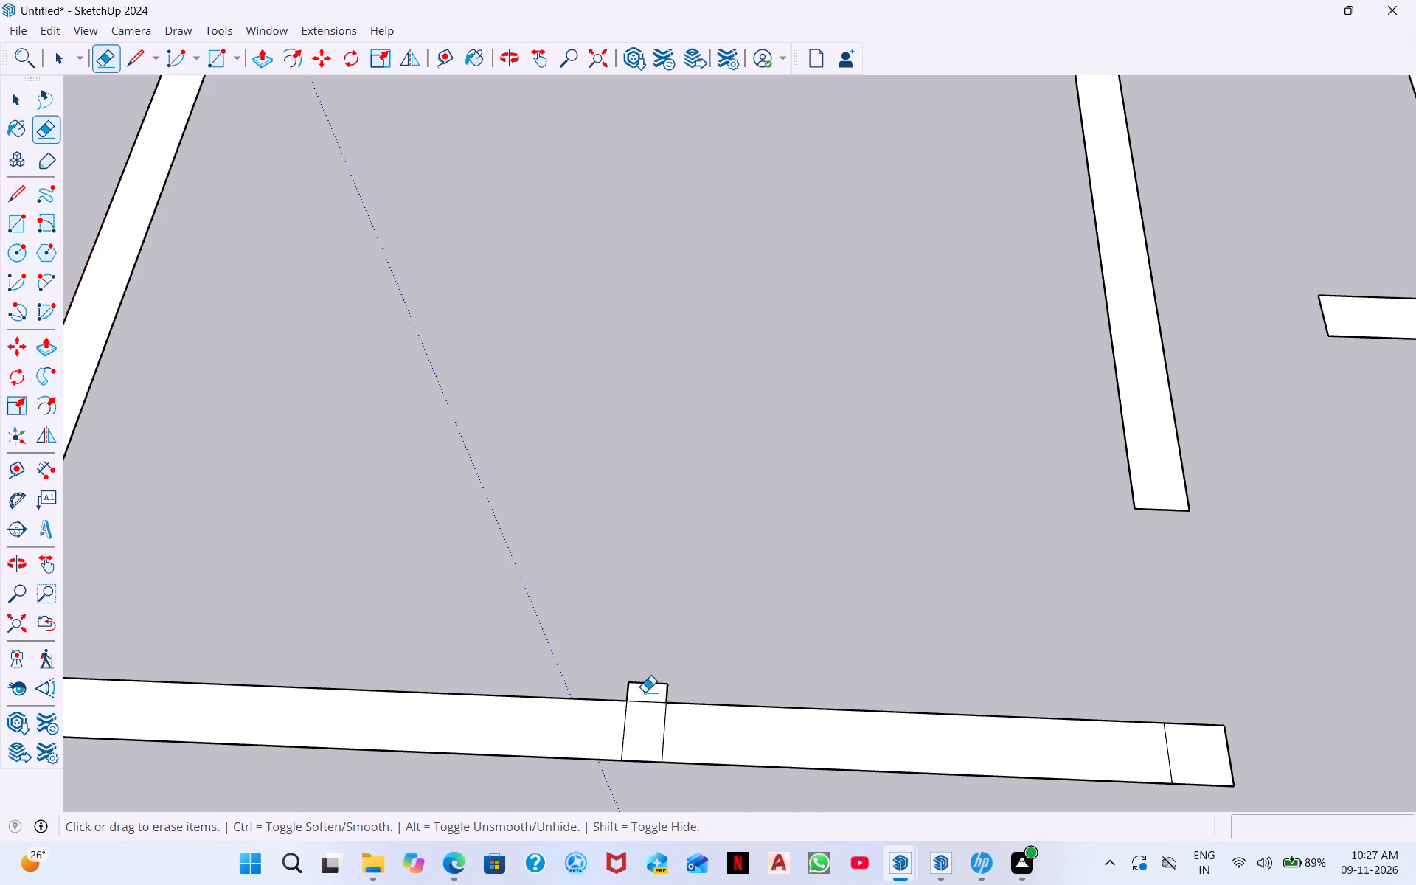
{"action": "left_click_drag", "start_coordinate": [678, 690], "coordinate": [608, 670]}
{"action": "left_click", "coordinate": [628, 690]}
Draw a 12'9" line outward from the outer end of the origin-side segment's division line farther from the opening, parallel to the red axis.
{"action": "scroll", "coordinate": [760, 753], "scroll_direction": "down", "scroll_amount": 6}
{"action": "scroll", "coordinate": [1094, 756], "scroll_direction": "down", "scroll_amount": 10}
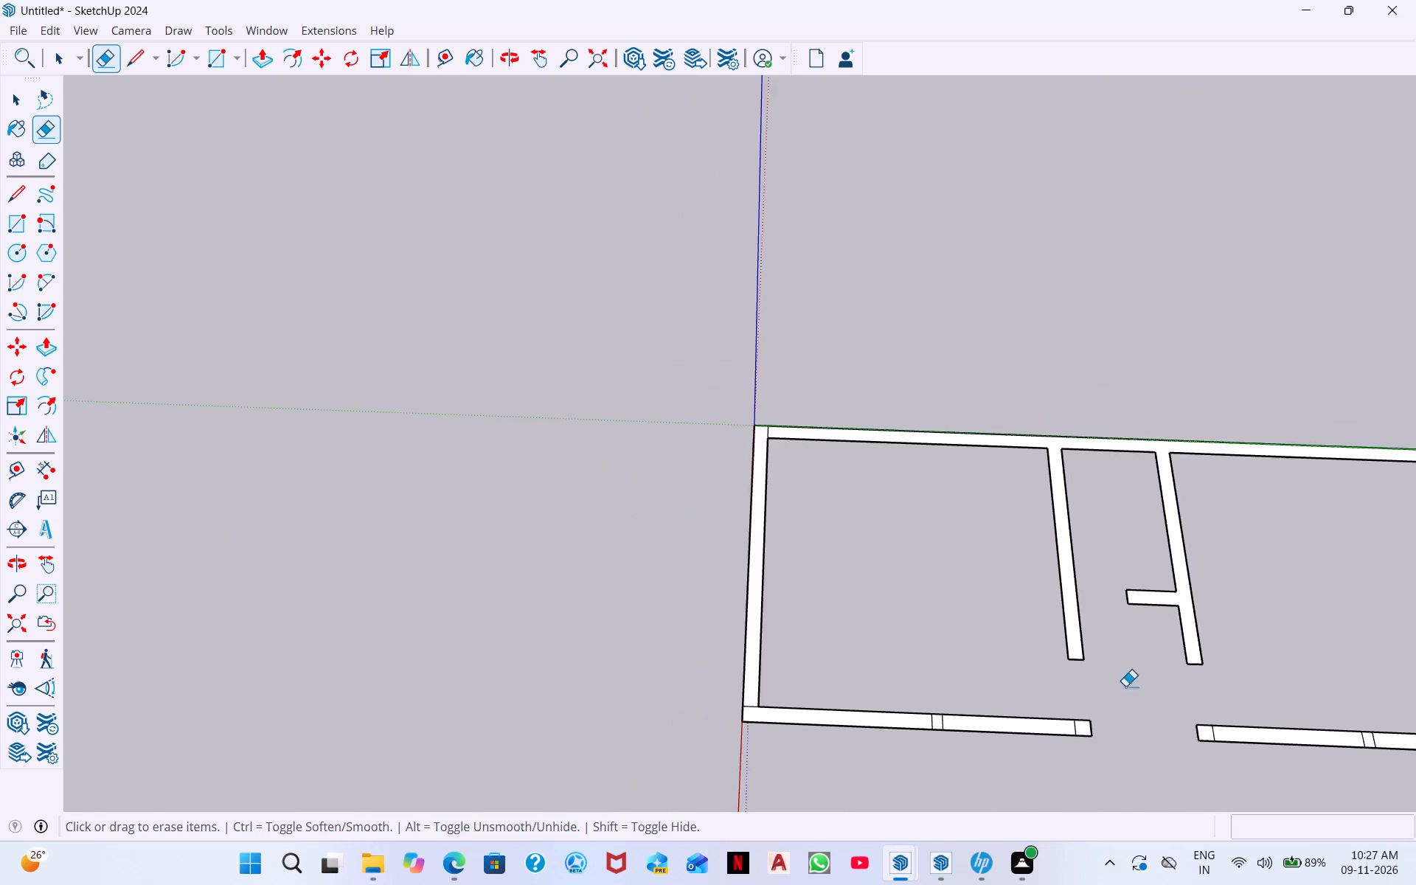
{"action": "scroll", "coordinate": [1125, 686], "scroll_direction": "down", "scroll_amount": 6}
{"action": "middle_click_drag", "start_coordinate": [1291, 772], "coordinate": [1205, 580]}
{"action": "scroll", "coordinate": [1106, 758], "scroll_direction": "up", "scroll_amount": 1}
{"action": "scroll", "coordinate": [1105, 754], "scroll_direction": "down", "scroll_amount": 11}
{"action": "middle_click_drag", "start_coordinate": [1201, 753], "coordinate": [1236, 628]}
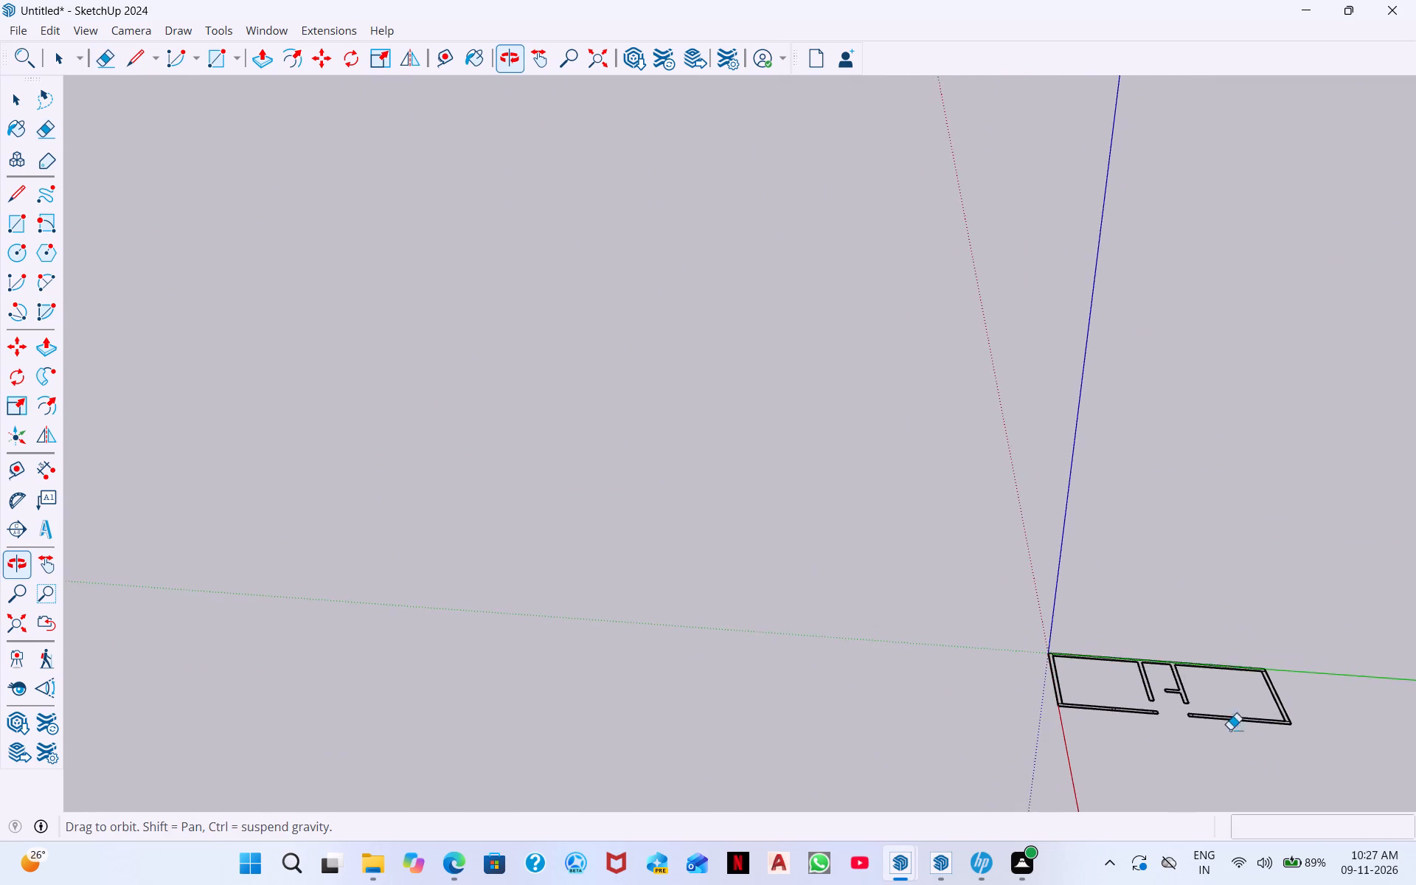
{"action": "scroll", "coordinate": [1177, 777], "scroll_direction": "down", "scroll_amount": 13}
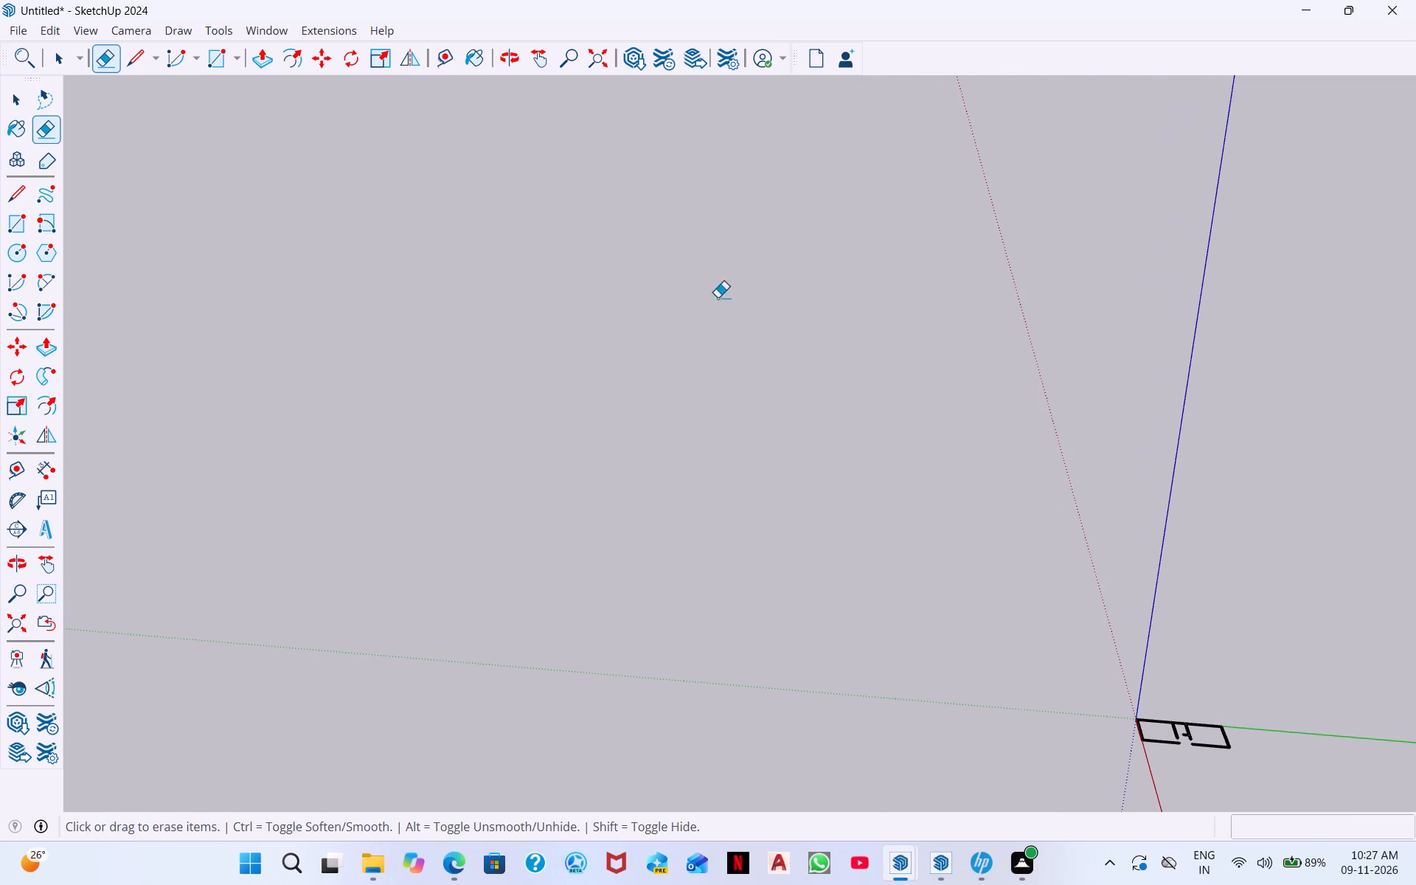
{"action": "left_click", "coordinate": [591, 67]}
{"action": "middle_click_drag", "start_coordinate": [741, 487], "coordinate": [740, 495]}
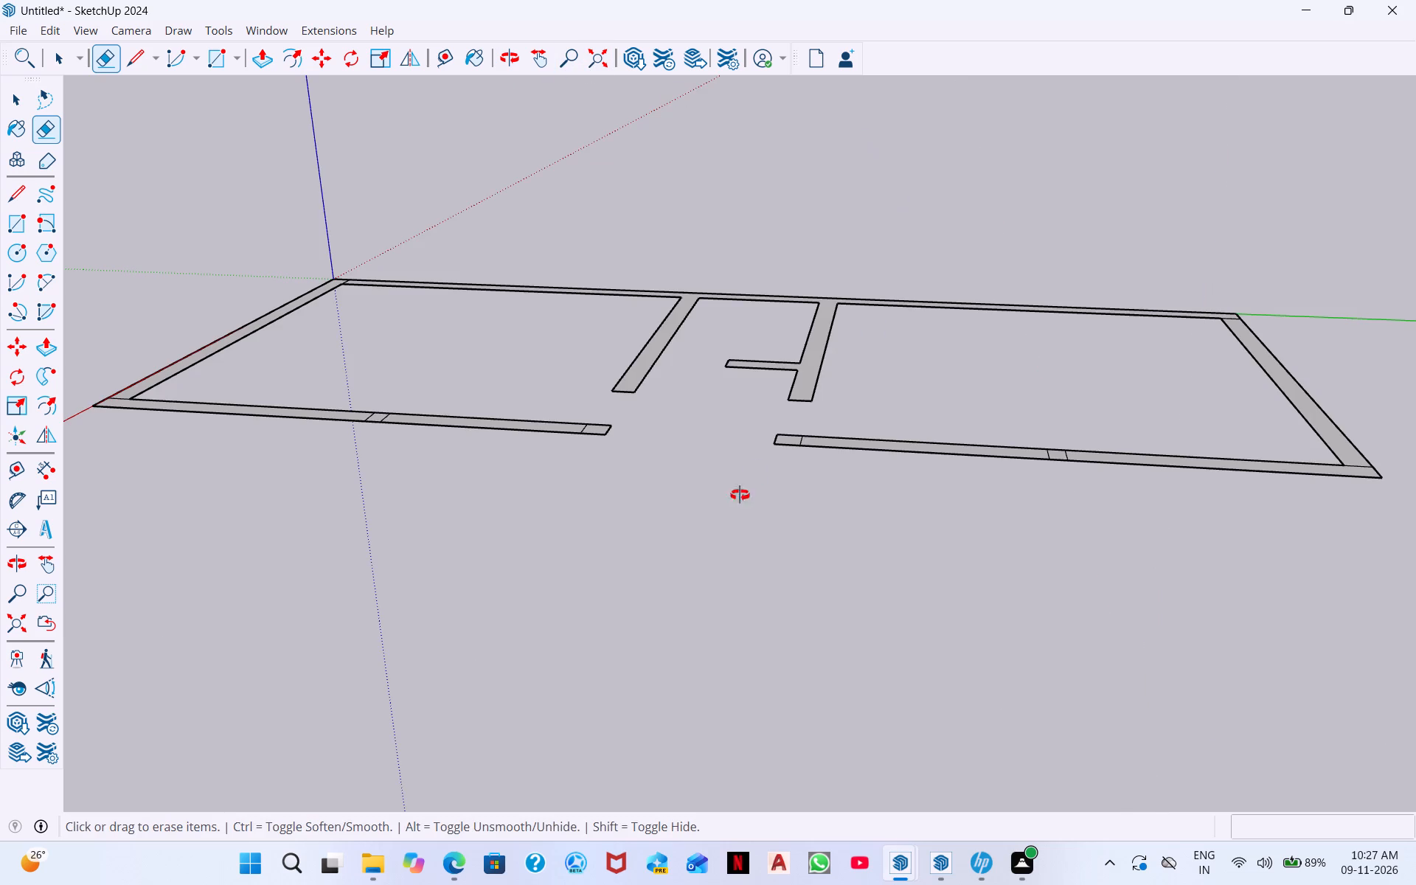
{"action": "middle_click_drag", "start_coordinate": [740, 495], "coordinate": [816, 730]}
{"action": "scroll", "coordinate": [631, 504], "scroll_direction": "down", "scroll_amount": 5}
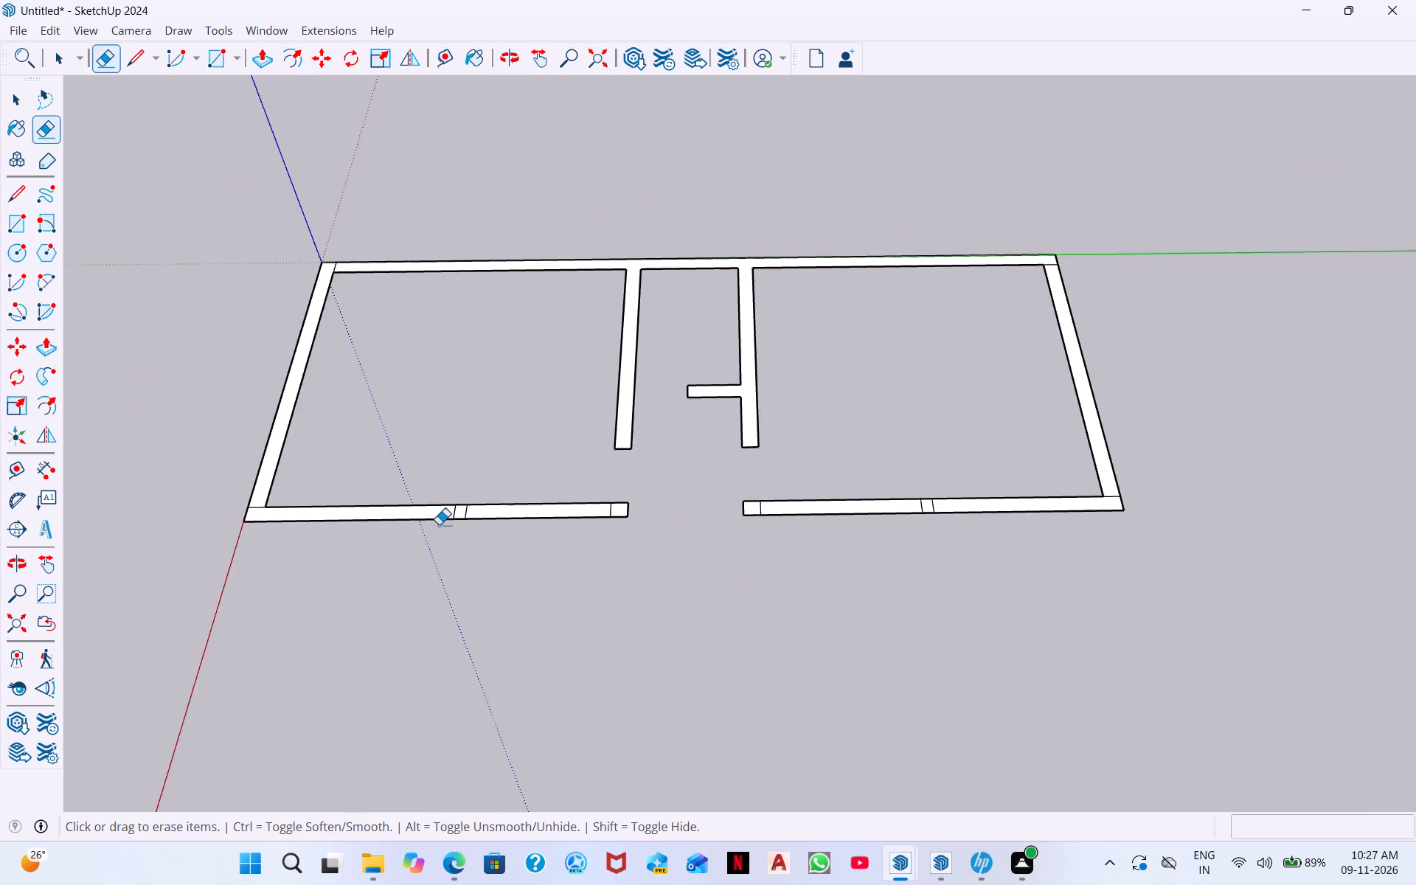
{"action": "scroll", "coordinate": [439, 524], "scroll_direction": "down", "scroll_amount": 2}
{"action": "middle_click_drag", "start_coordinate": [603, 708], "coordinate": [584, 659]}
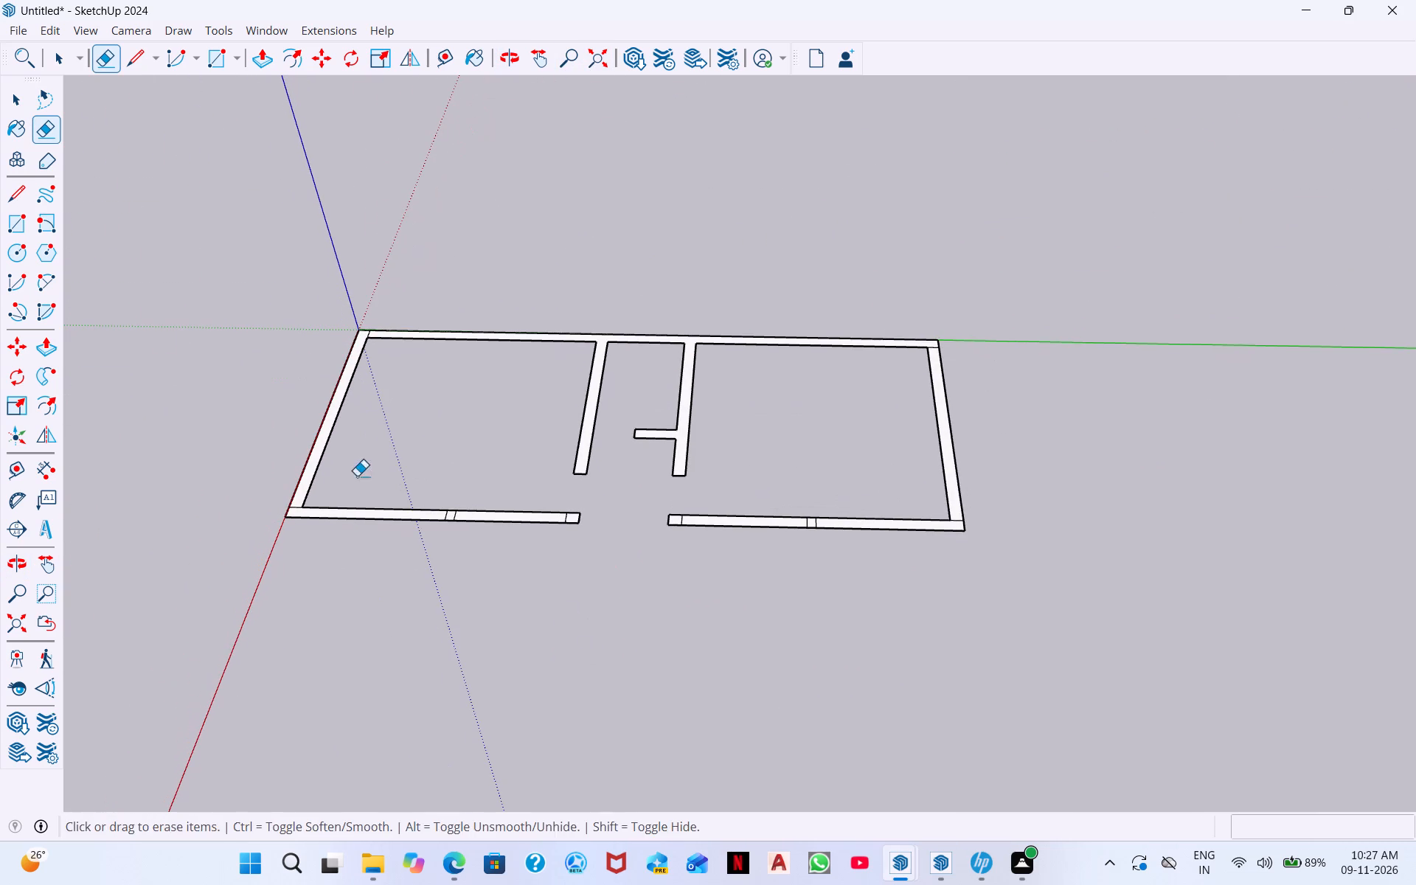
{"action": "left_click", "coordinate": [18, 192]}
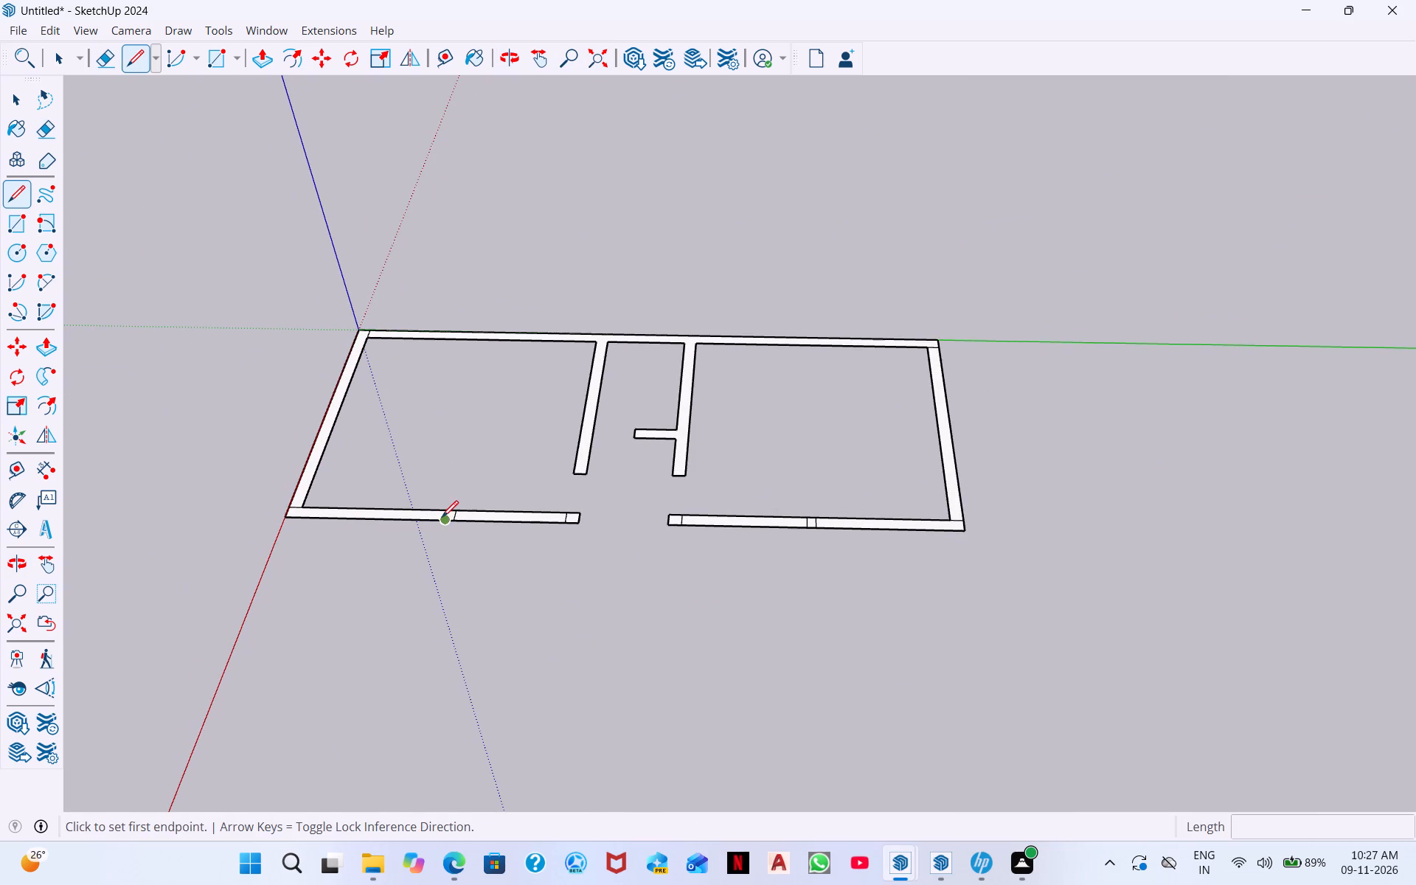
{"action": "scroll", "coordinate": [446, 518], "scroll_direction": "up", "scroll_amount": 5}
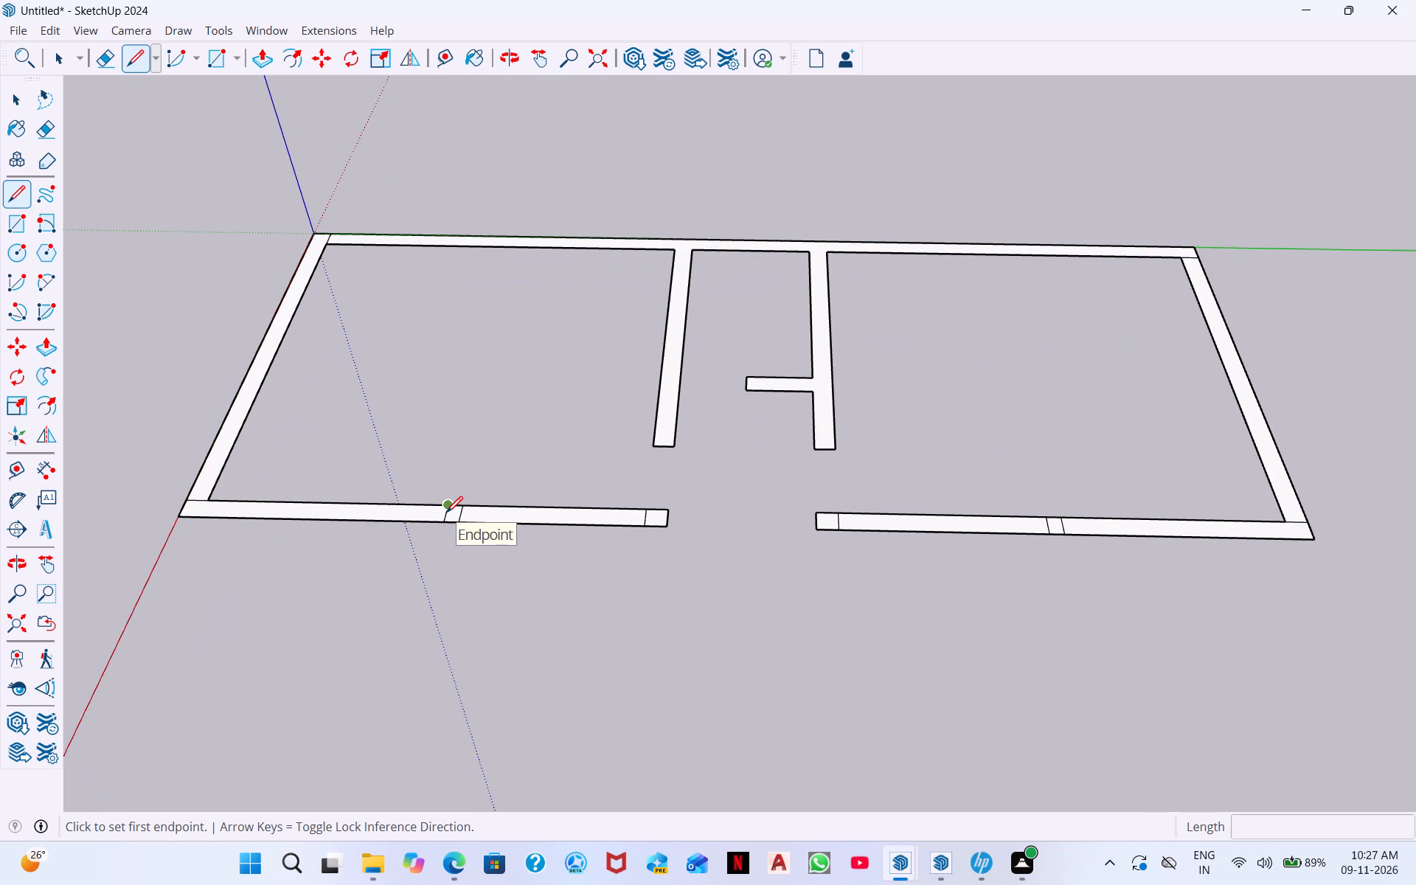
{"action": "scroll", "coordinate": [449, 503], "scroll_direction": "up", "scroll_amount": 5}
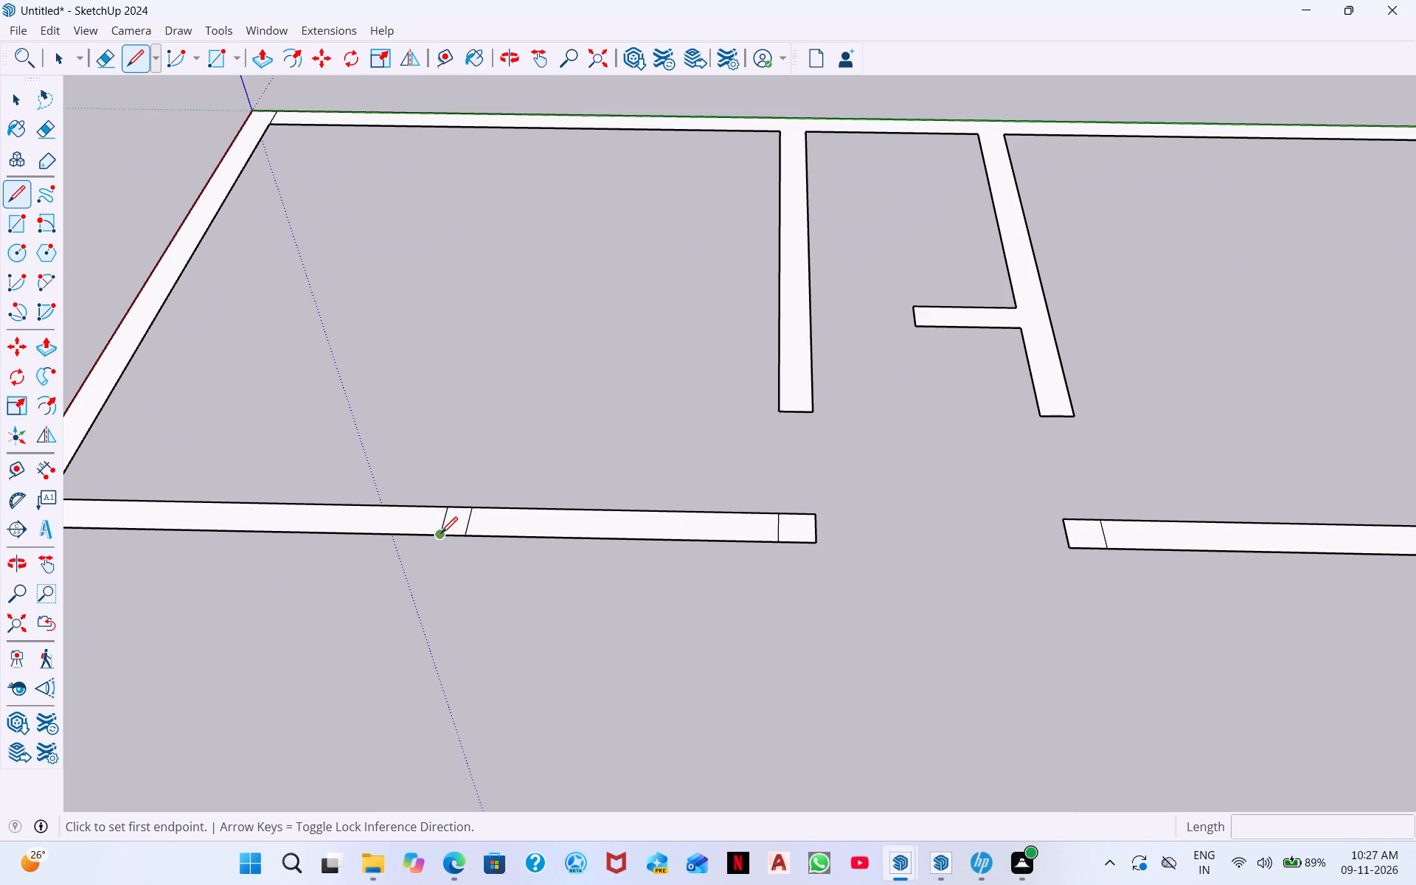
{"action": "left_click", "coordinate": [440, 533]}
{"action": "scroll", "coordinate": [389, 773], "scroll_direction": "down", "scroll_amount": 9}
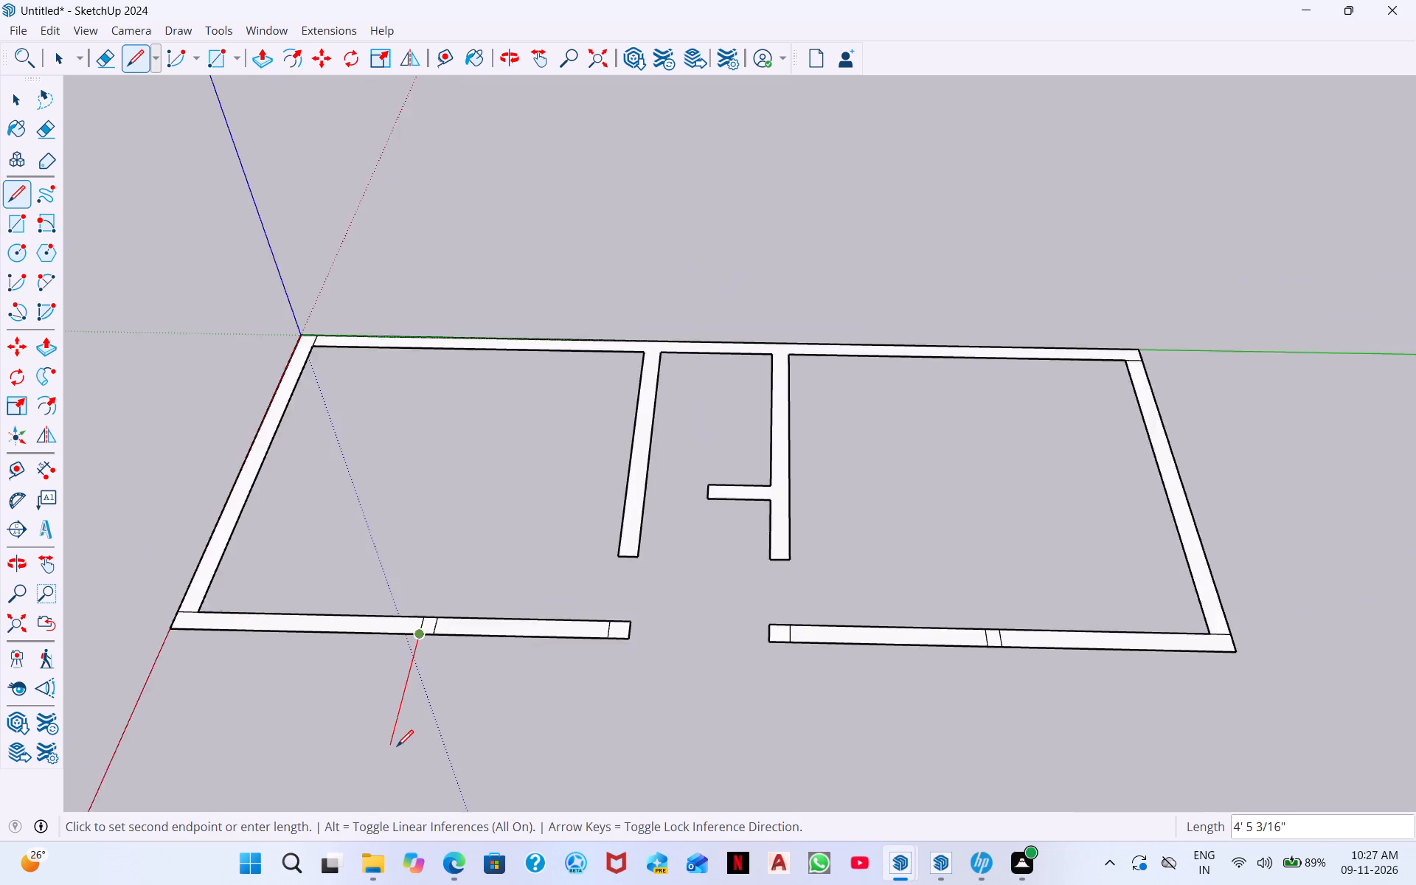
{"action": "scroll", "coordinate": [397, 746], "scroll_direction": "down", "scroll_amount": 2}
{"action": "type", "text": "12'"}
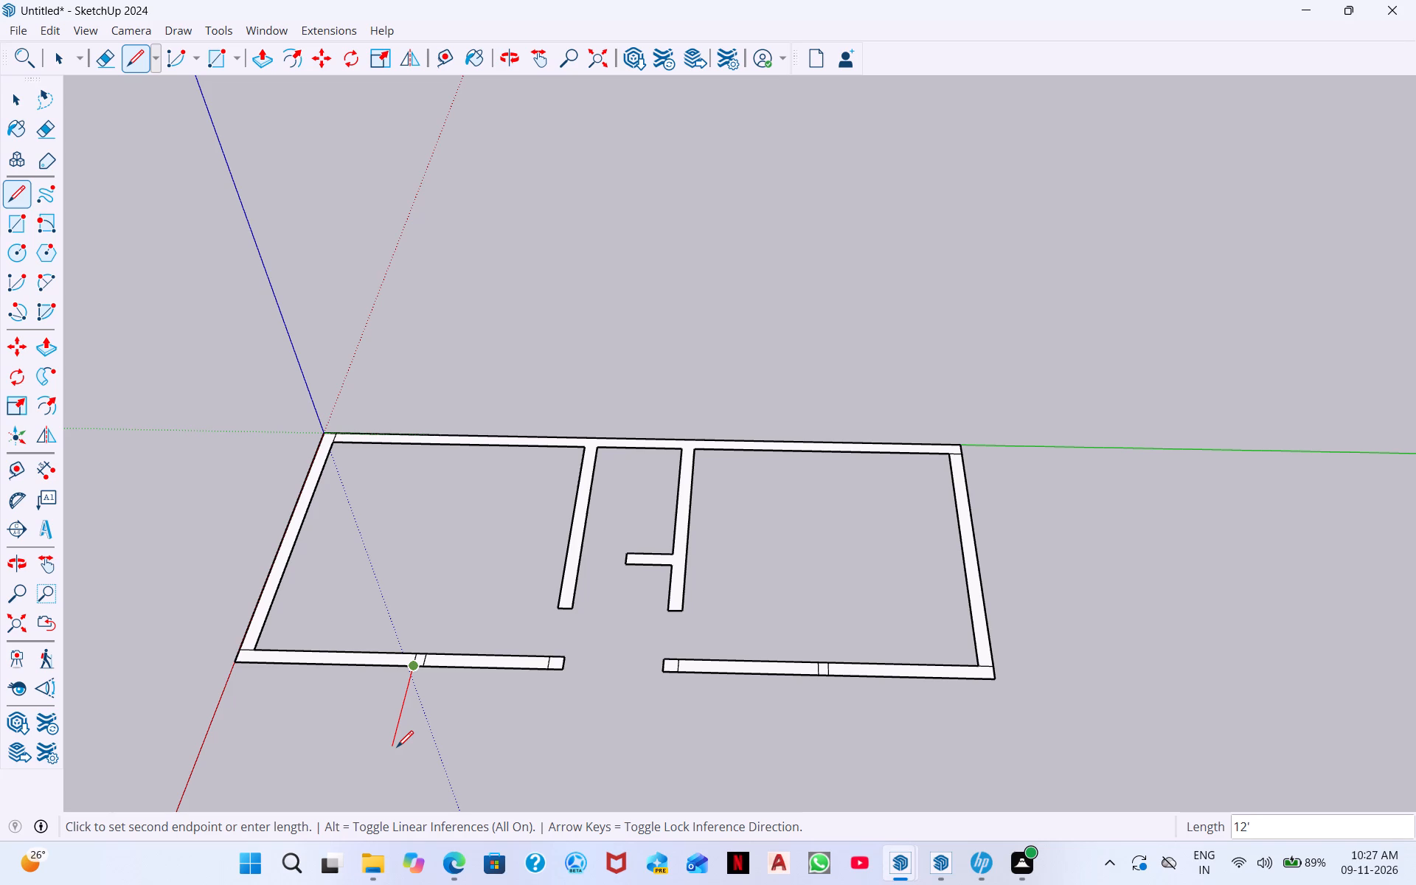
{"action": "key", "text": "9"}
{"action": "key", "text": "shift+quotedbl"}
{"action": "key", "text": "Return"}
Continue the front room outline 20'3" along the green axis, extend it 6", and close it to the front wall at the far division line.
{"action": "scroll", "coordinate": [681, 784], "scroll_direction": "down", "scroll_amount": 7}
{"action": "scroll", "coordinate": [440, 687], "scroll_direction": "down", "scroll_amount": 2}
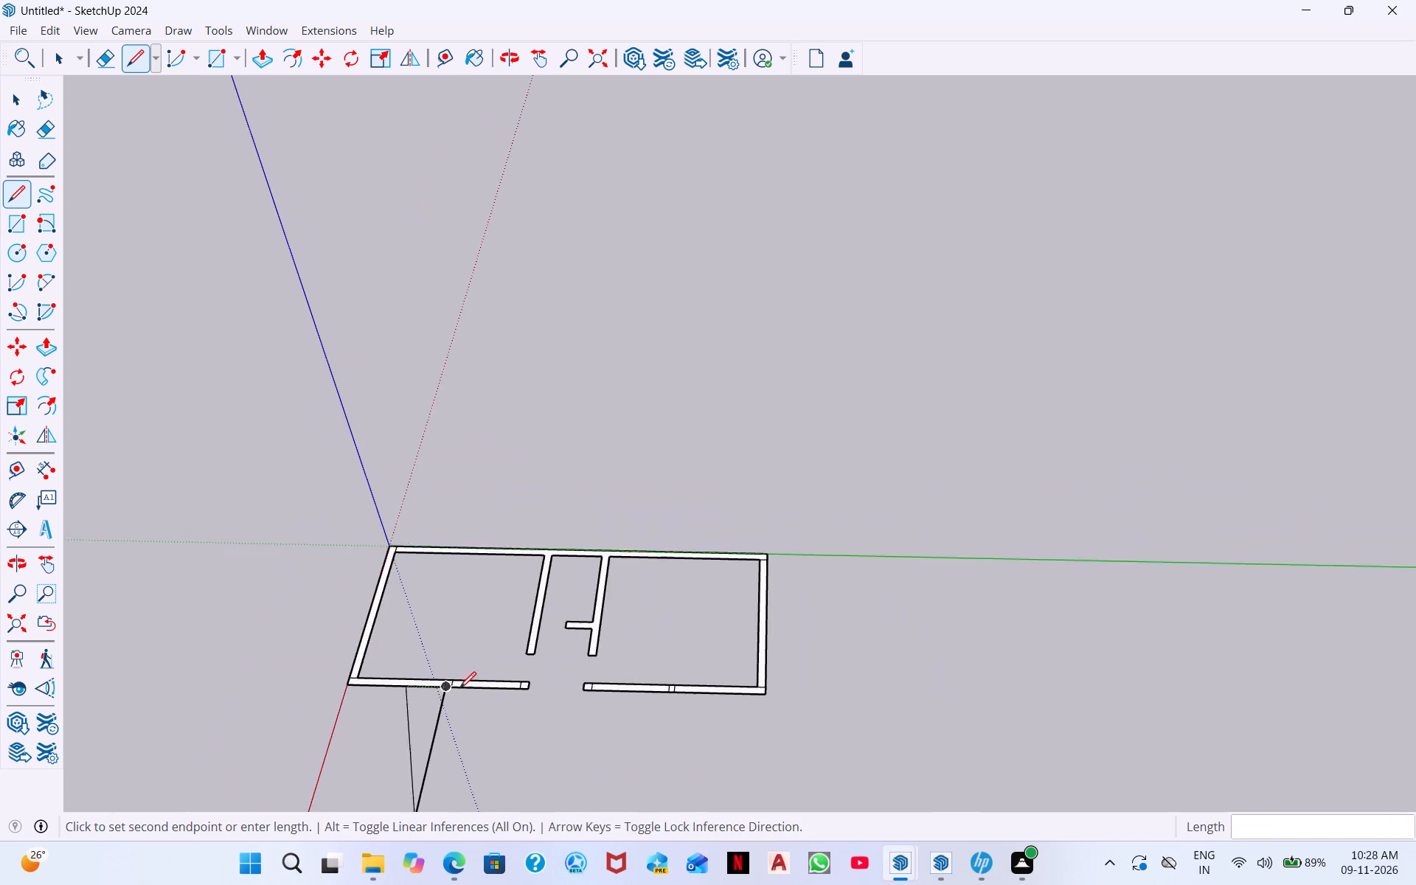
{"action": "scroll", "coordinate": [459, 688], "scroll_direction": "down", "scroll_amount": 5}
{"action": "scroll", "coordinate": [451, 781], "scroll_direction": "up", "scroll_amount": 10}
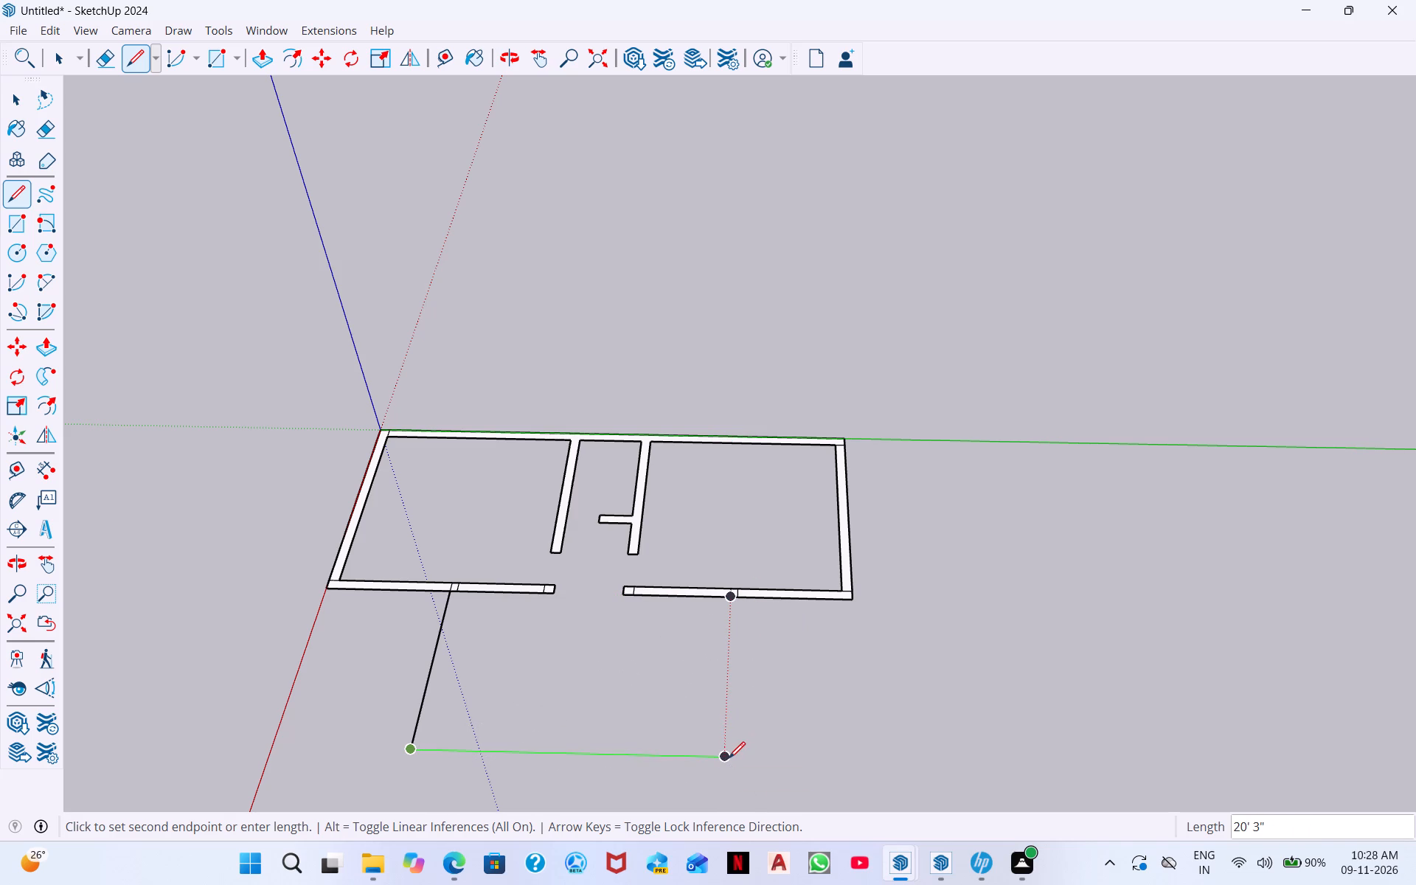
{"action": "left_click", "coordinate": [726, 758]}
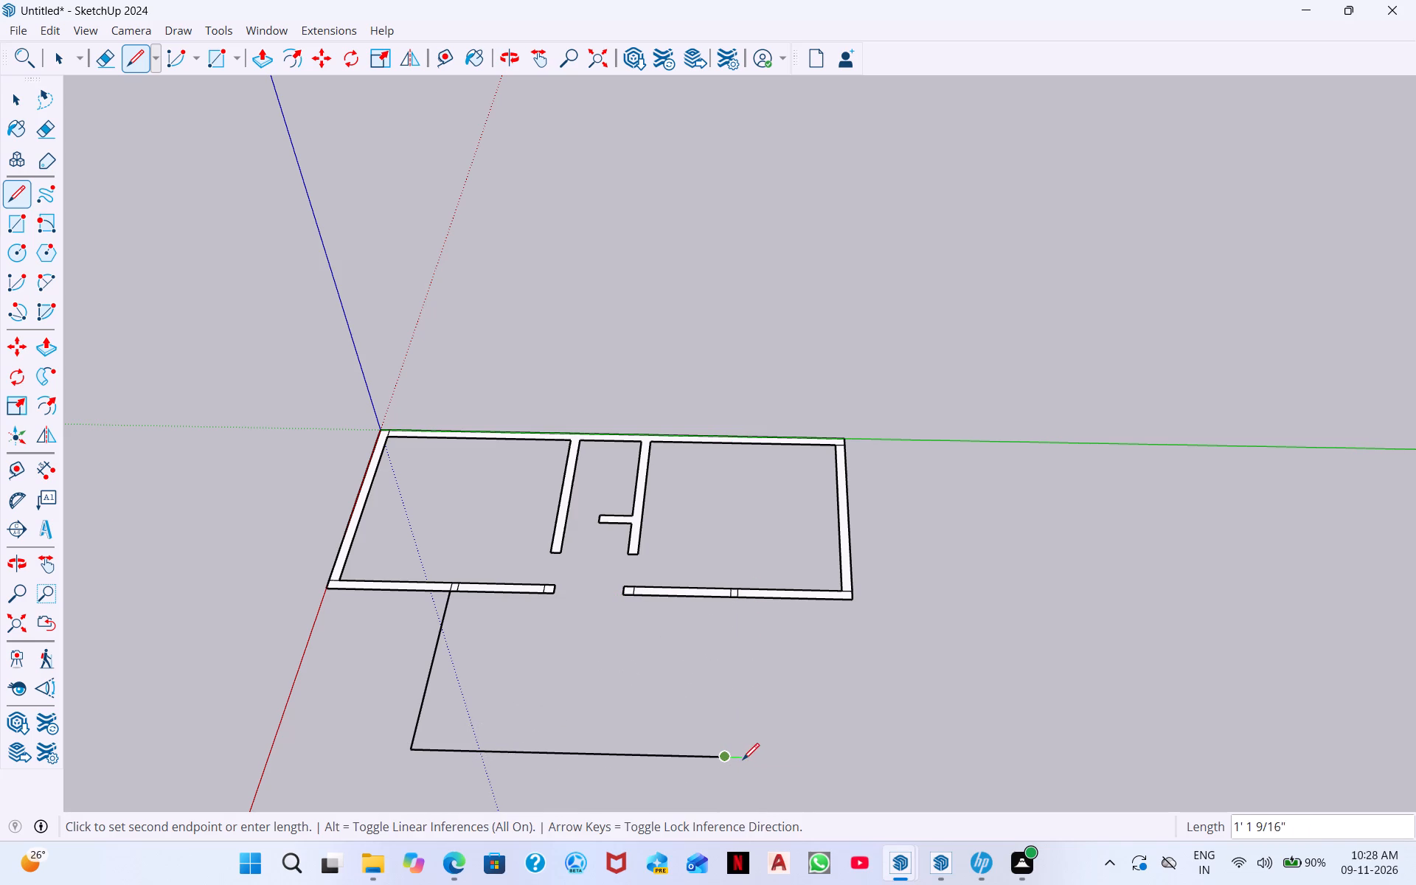
{"action": "type", "text": "6\""}
{"action": "key", "text": "Return"}
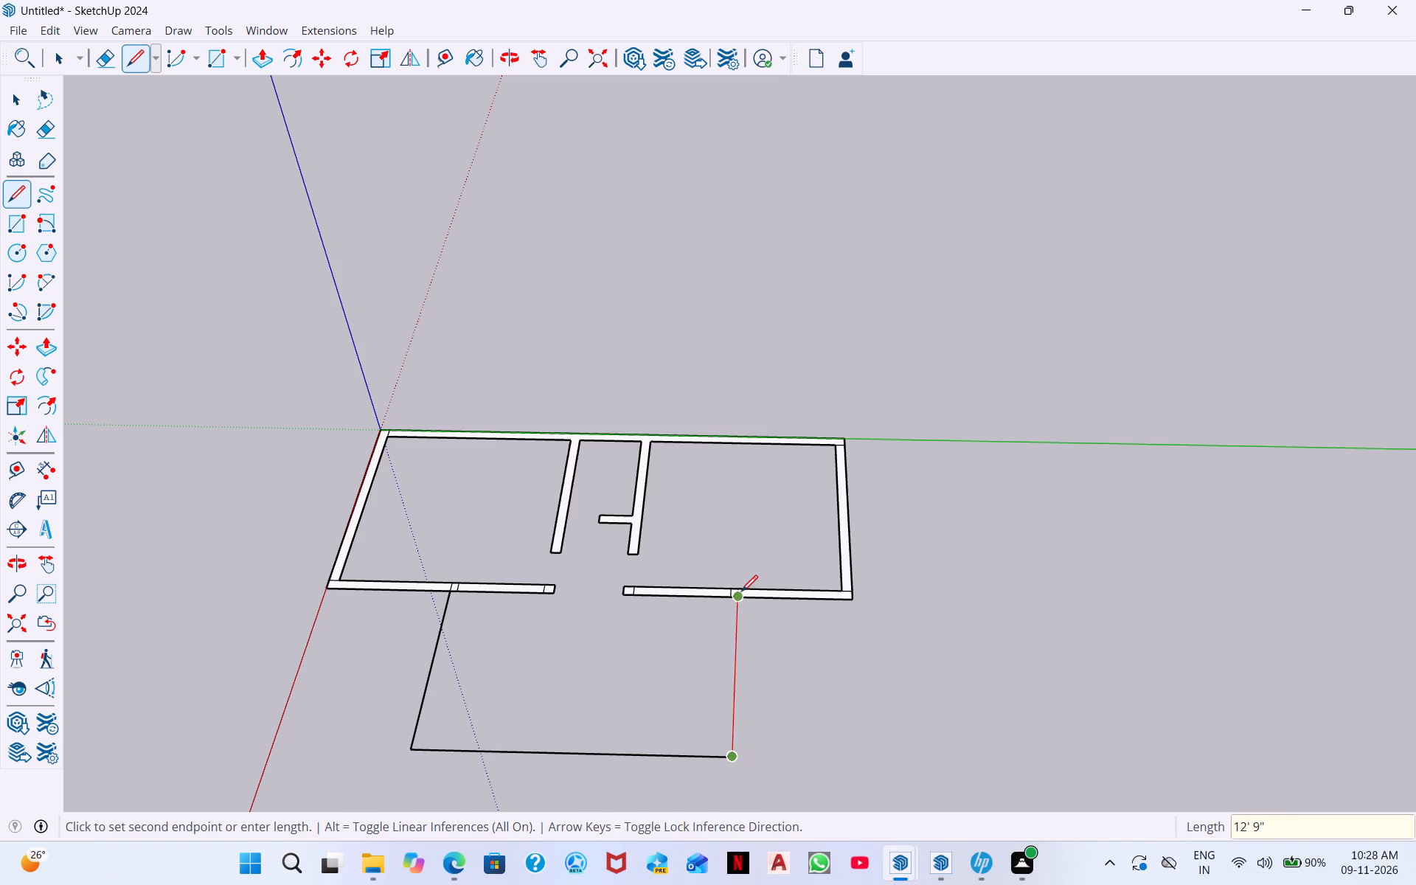
{"action": "left_click", "coordinate": [736, 597]}
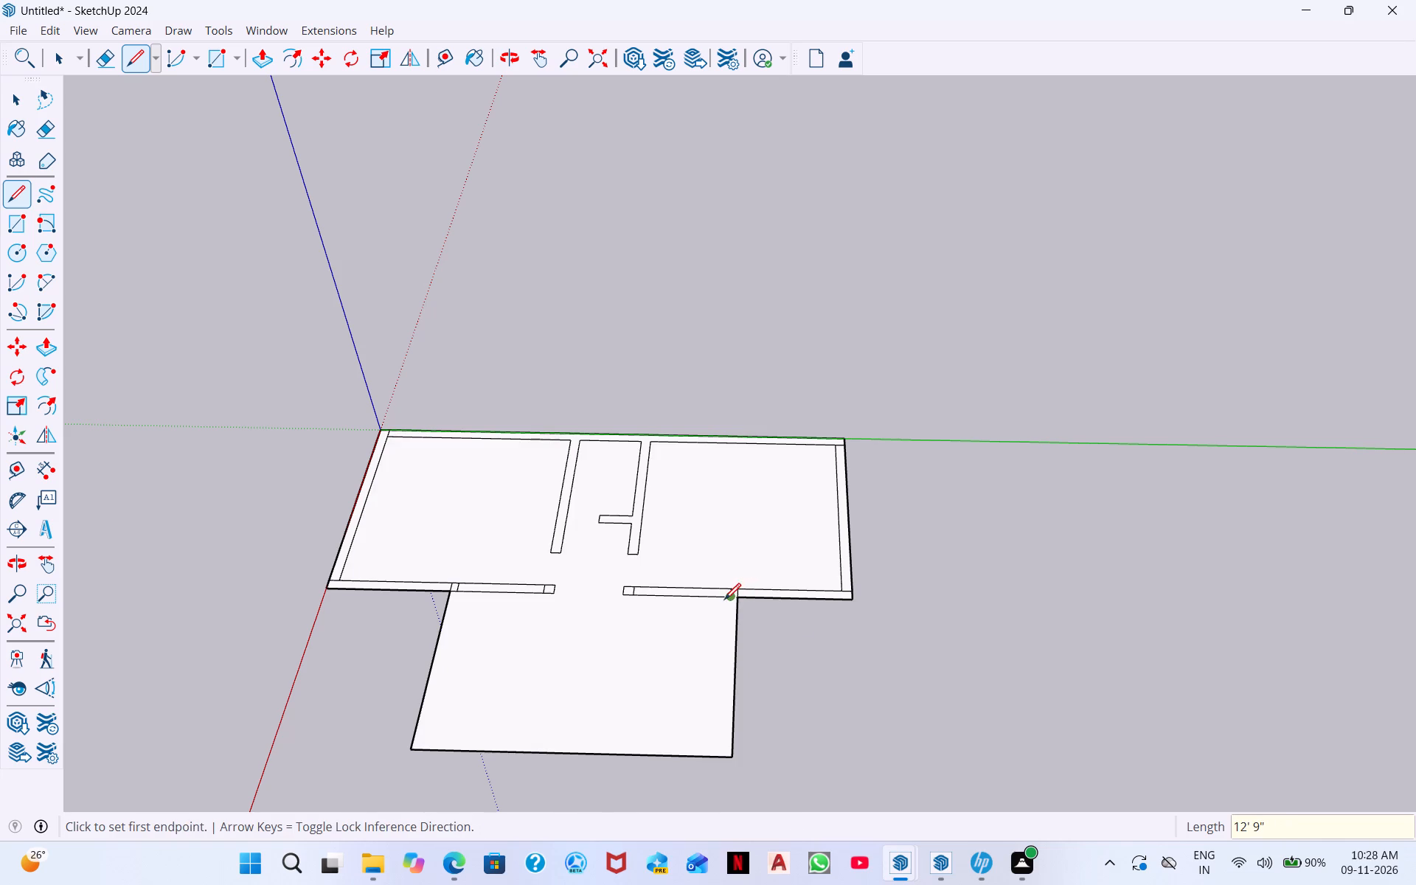
Draw the far side wall's inner line, 12'9" long, from the division line nearer the opening to the room's front edge.
{"action": "scroll", "coordinate": [724, 600], "scroll_direction": "up", "scroll_amount": 5}
{"action": "left_click", "coordinate": [736, 595]}
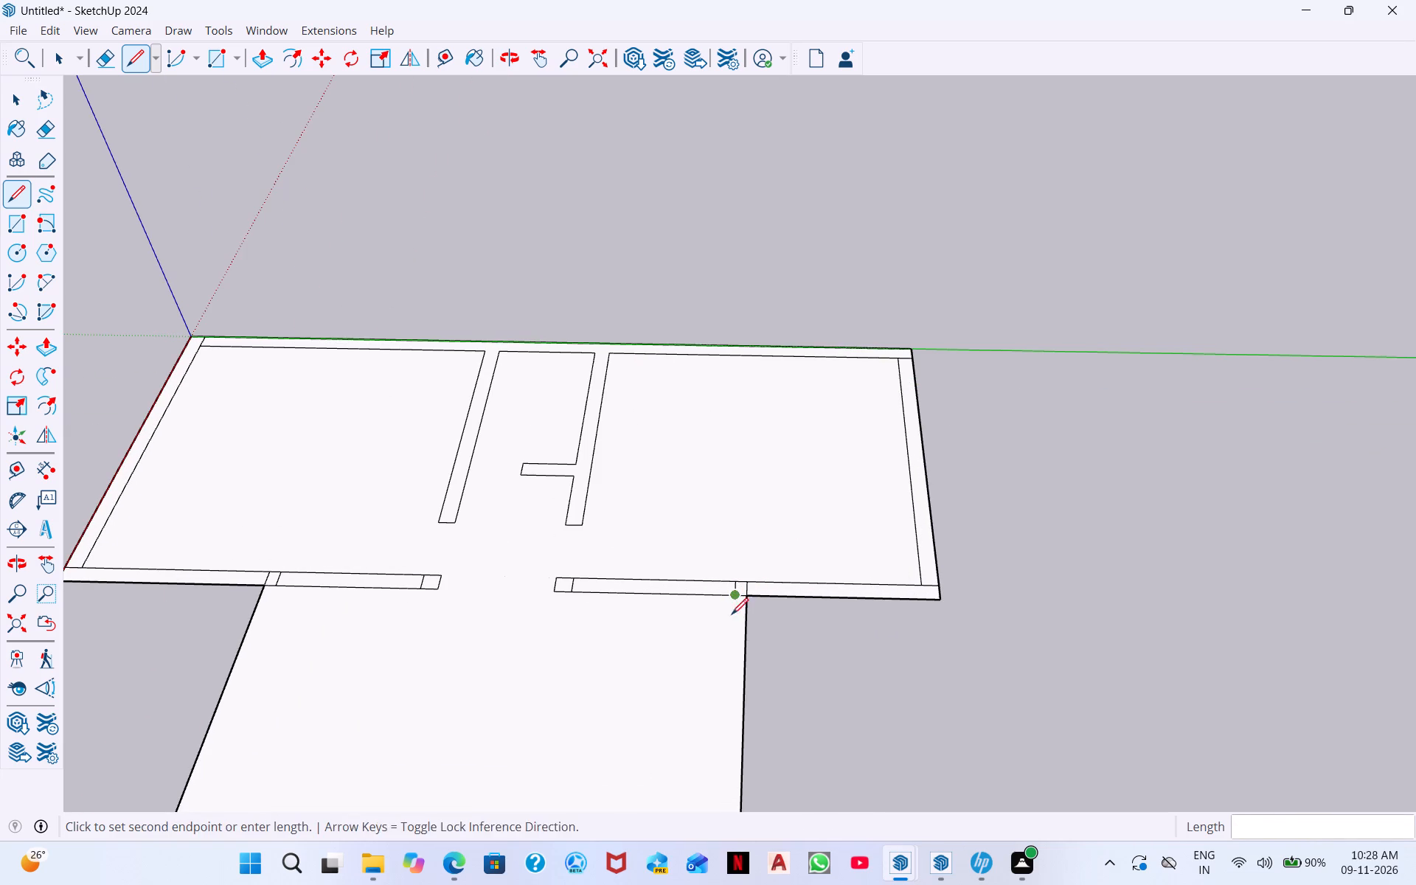
{"action": "scroll", "coordinate": [711, 727], "scroll_direction": "down", "scroll_amount": 6}
{"action": "middle_click_drag", "start_coordinate": [718, 765], "coordinate": [728, 652]}
{"action": "scroll", "coordinate": [728, 654], "scroll_direction": "down", "scroll_amount": 1}
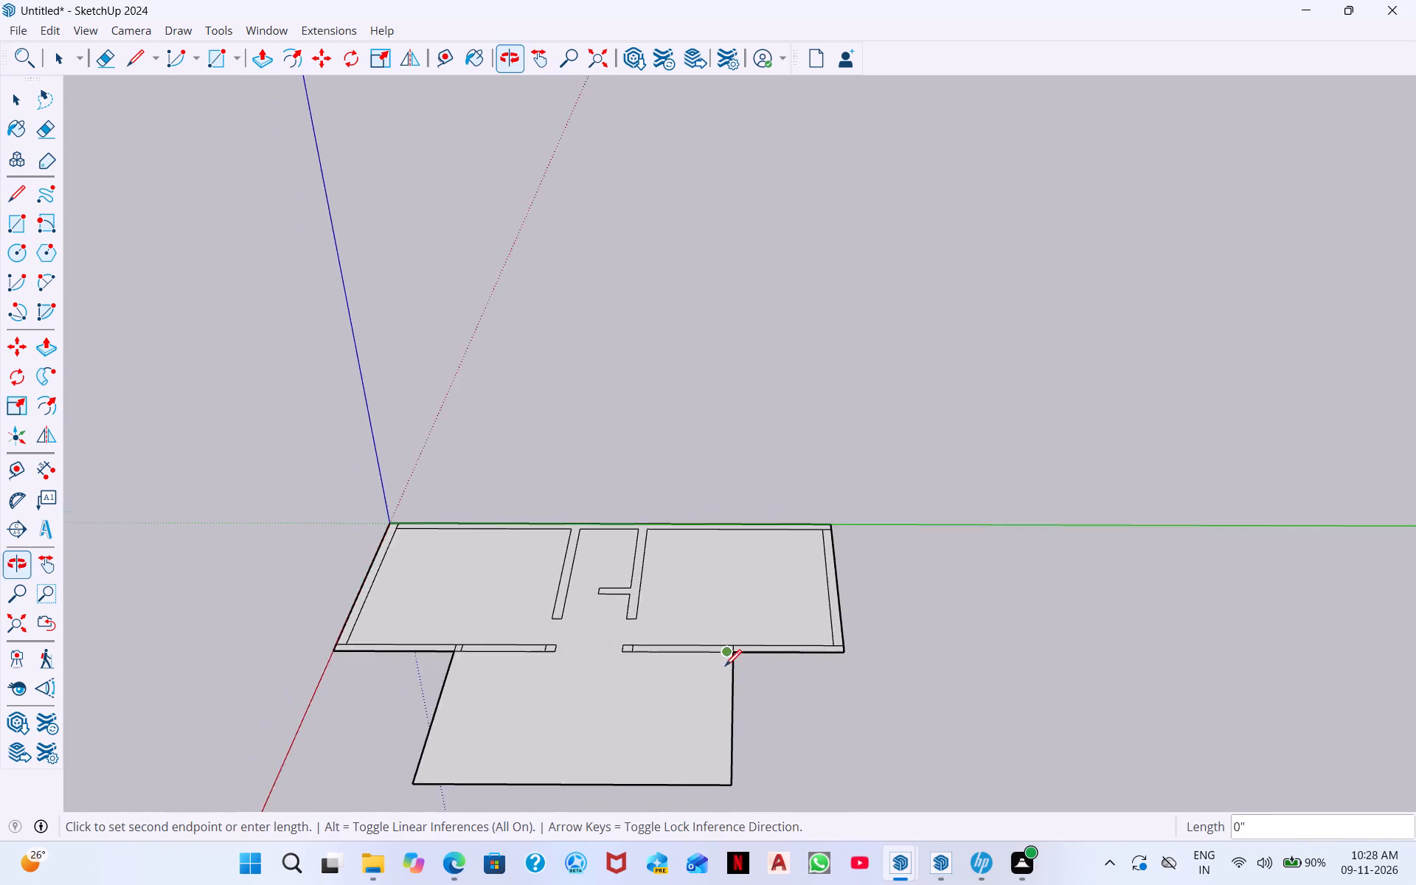
{"action": "scroll", "coordinate": [725, 666], "scroll_direction": "down", "scroll_amount": 1}
{"action": "left_click", "coordinate": [719, 778]}
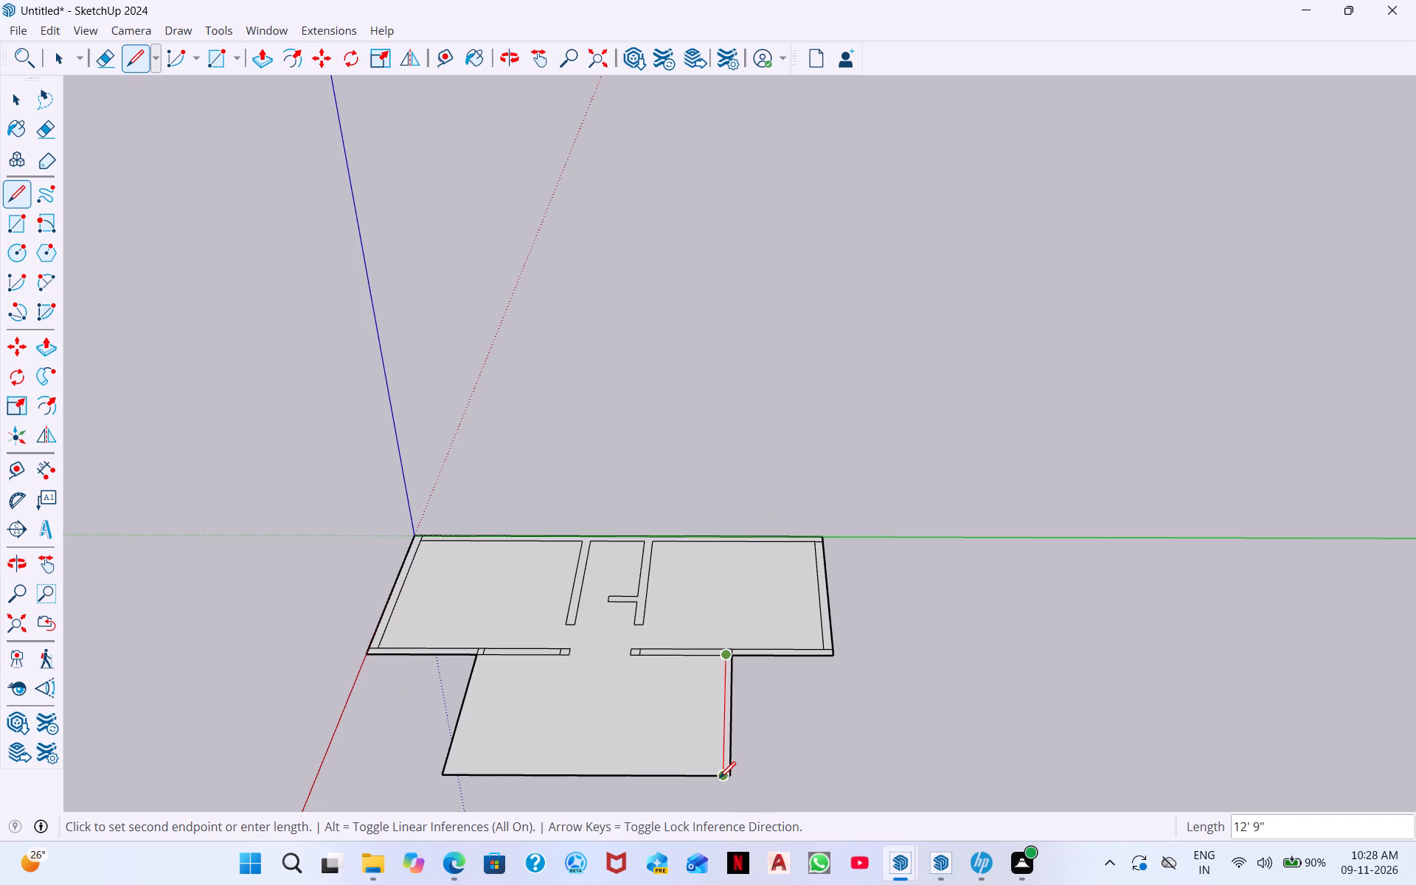
Draw the origin-side side wall's inner line, about 12'9" long, from the front wall's division line to the front room's front edge.
{"action": "left_click", "coordinate": [482, 657]}
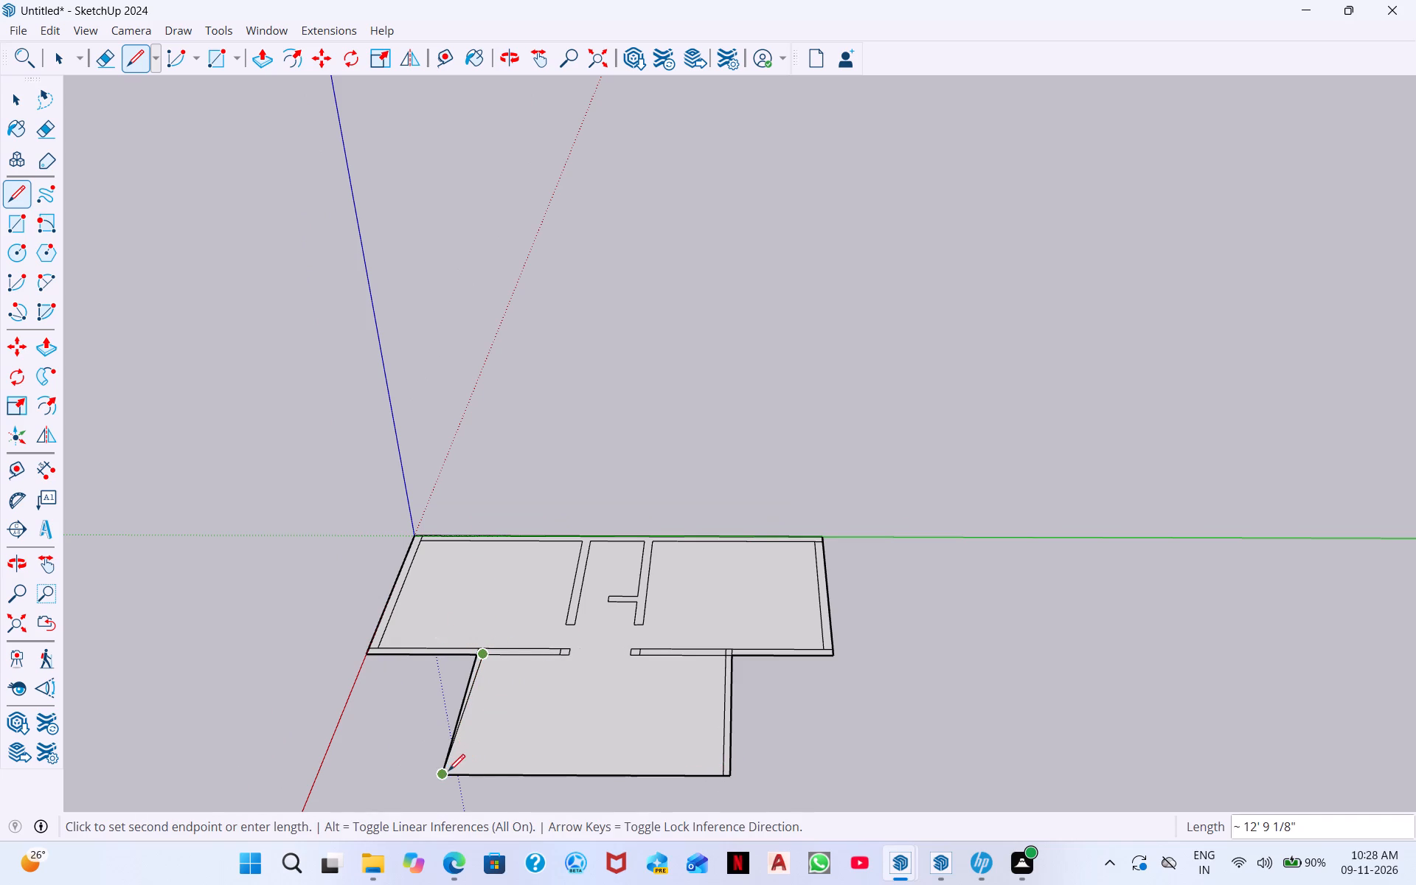
{"action": "left_click", "coordinate": [454, 772]}
Draw the front room's front wall 6" thick, with its inner line parallel to the front edge and meeting both outer side edges.
{"action": "scroll", "coordinate": [504, 685], "scroll_direction": "down", "scroll_amount": 1}
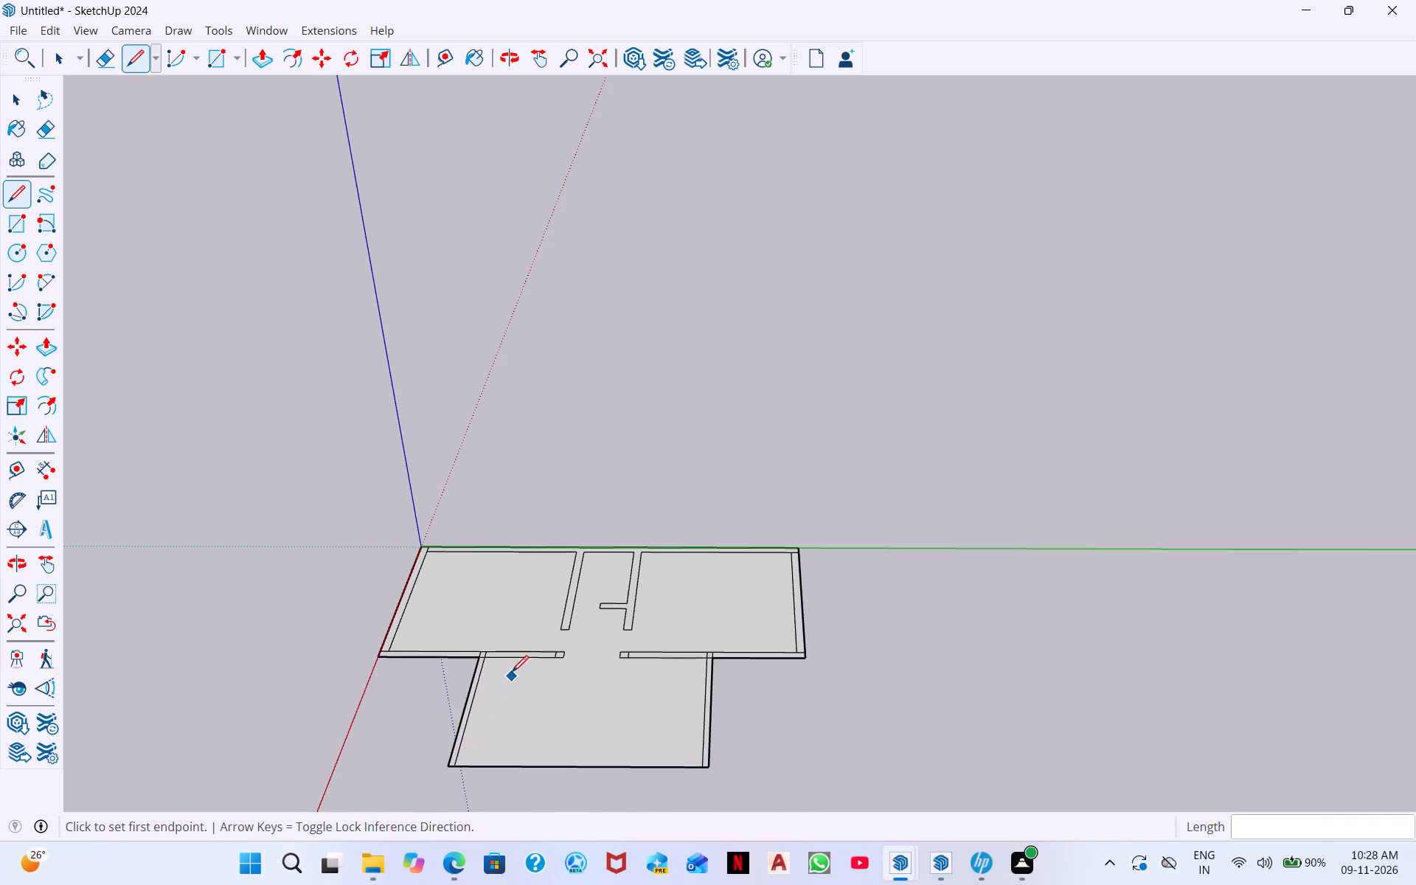
{"action": "scroll", "coordinate": [439, 742], "scroll_direction": "up", "scroll_amount": 9}
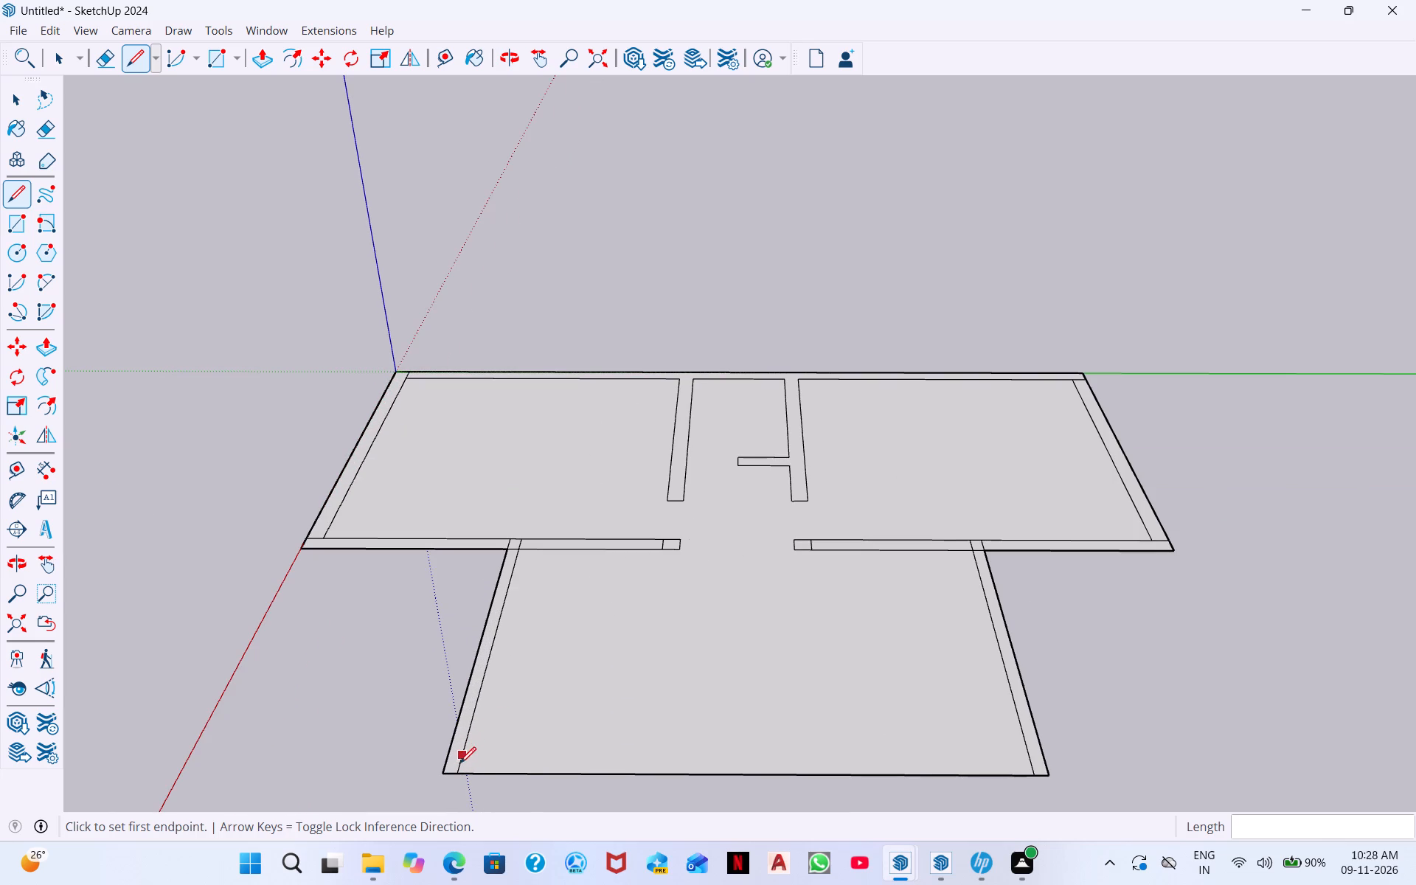
{"action": "left_click", "coordinate": [457, 774]}
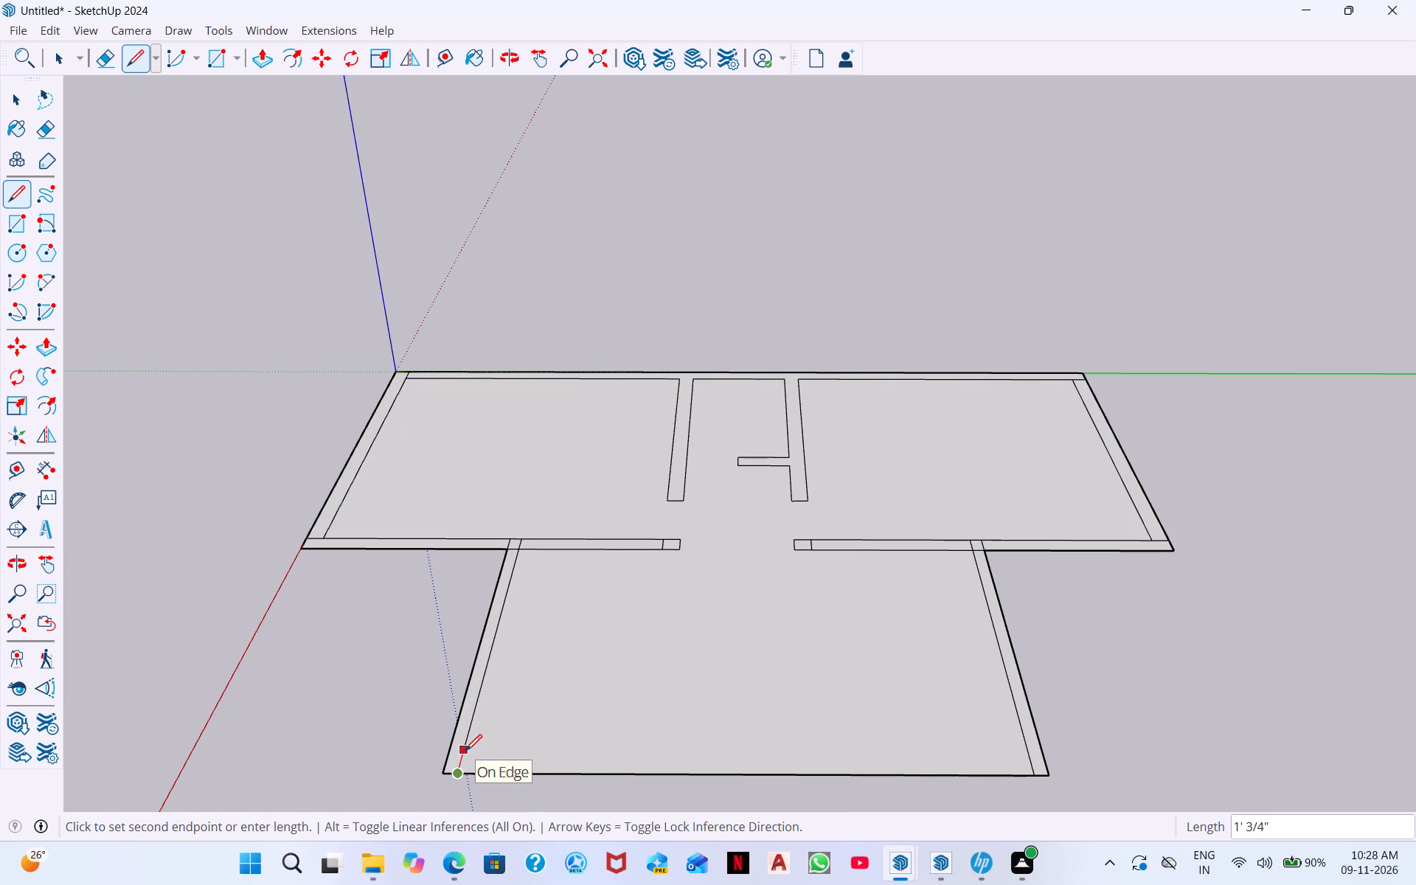
{"action": "type", "text": "6\""}
{"action": "key", "text": "Return"}
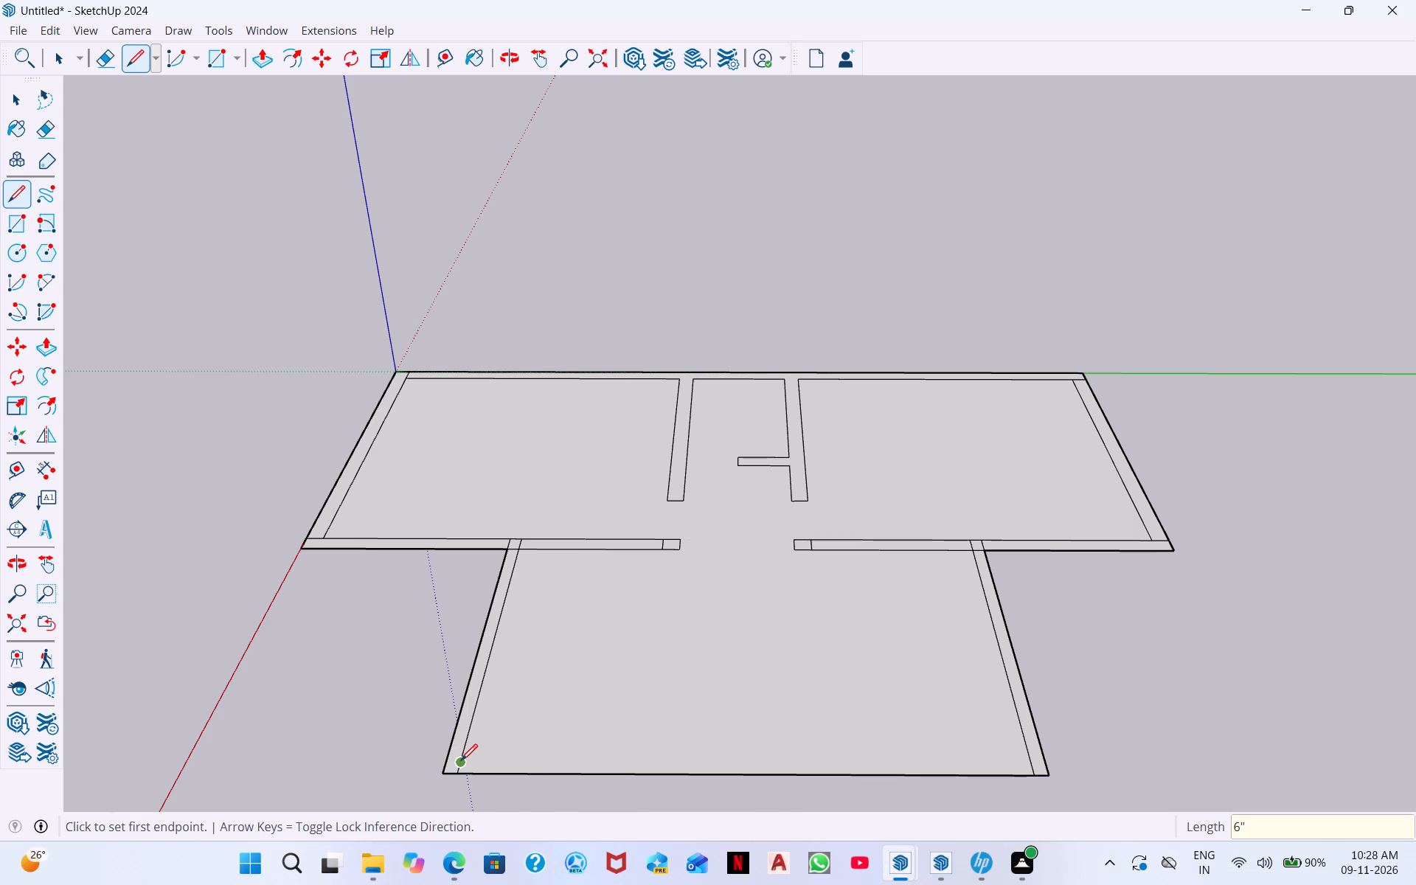
{"action": "left_click", "coordinate": [461, 760]}
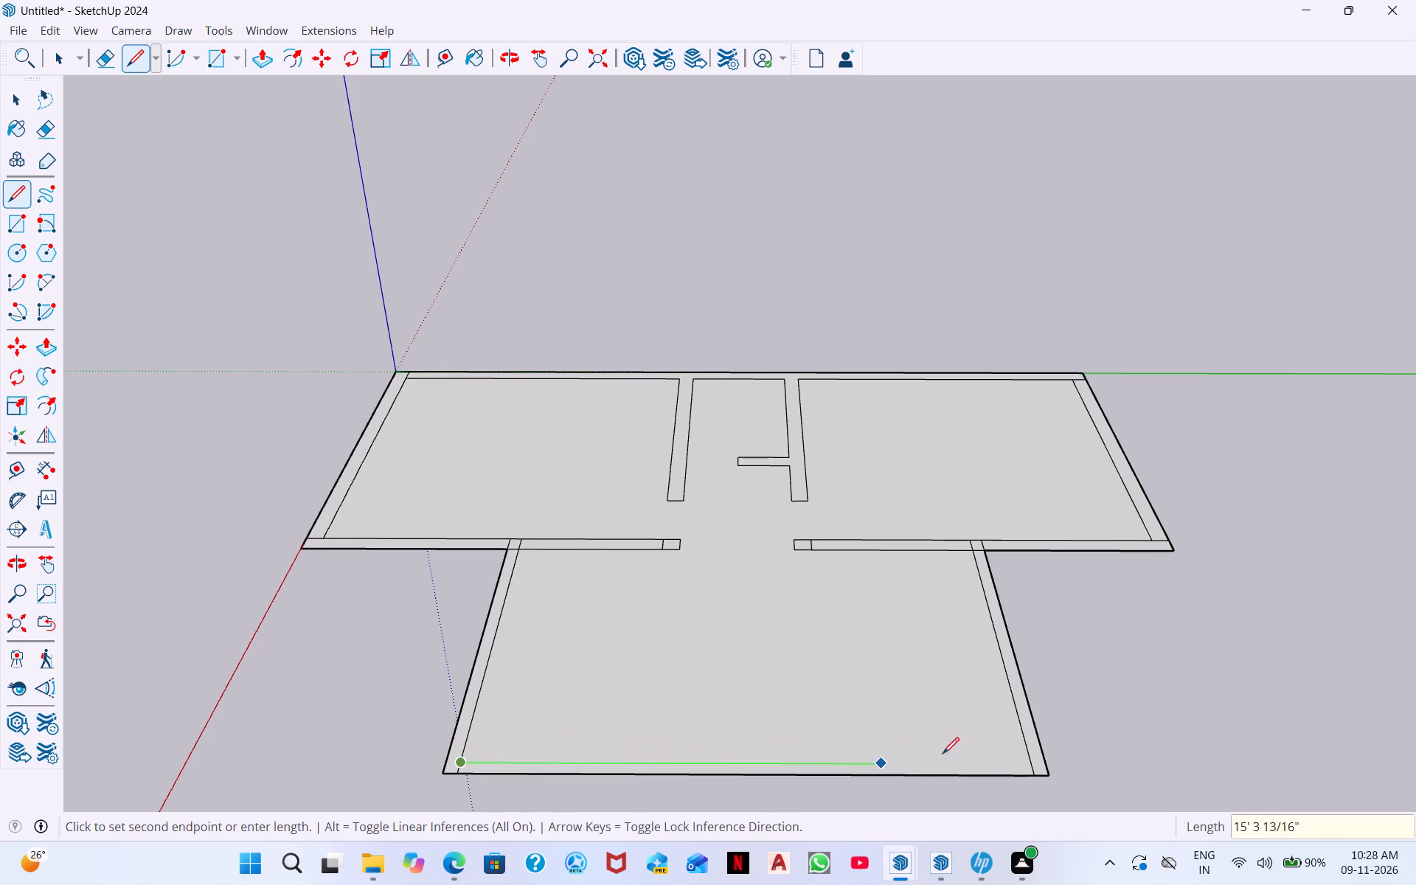
{"action": "left_click", "coordinate": [1047, 763]}
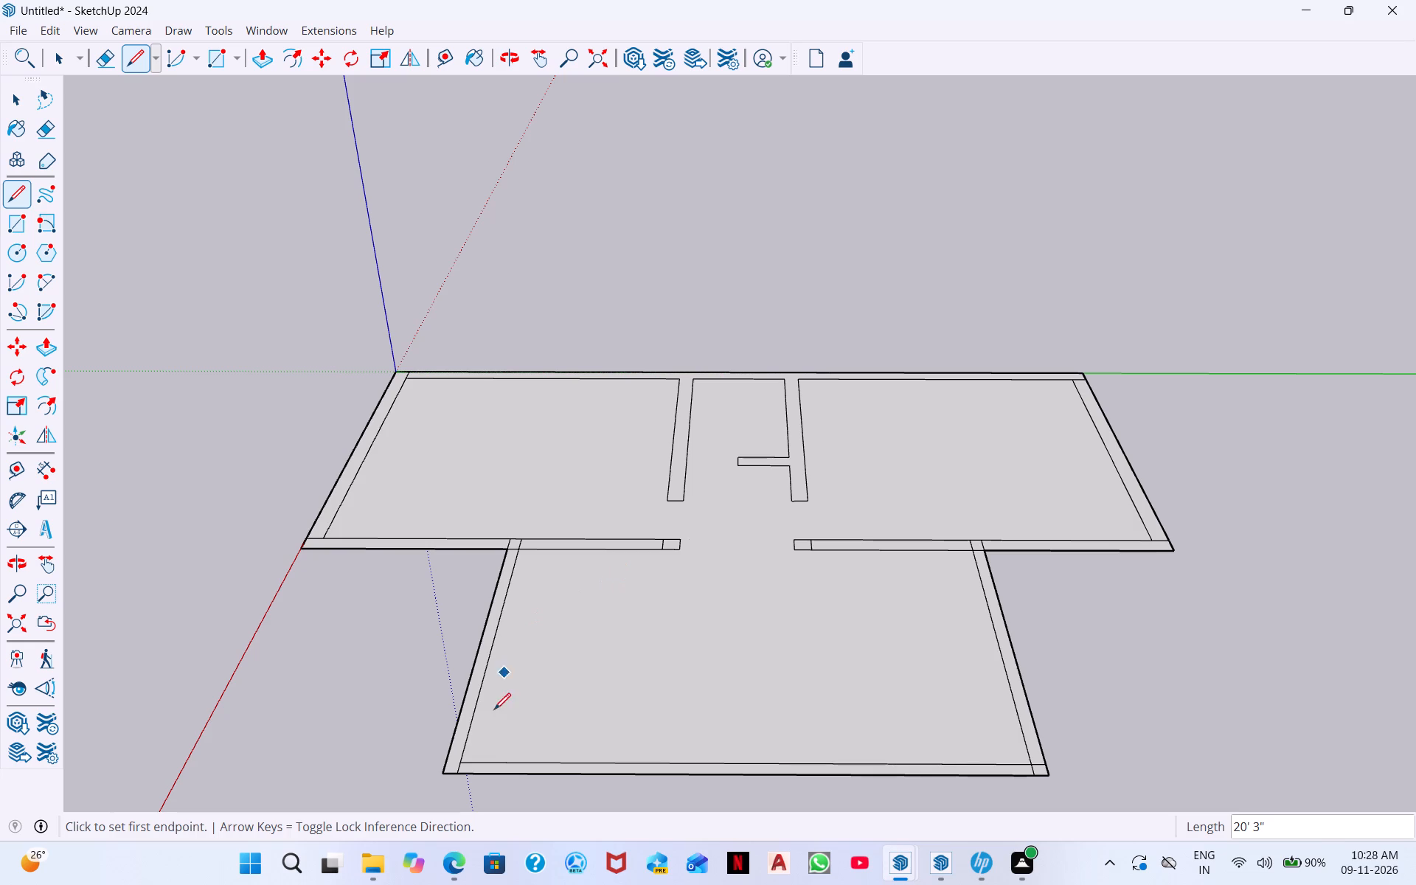
{"action": "double_click", "coordinate": [449, 757]}
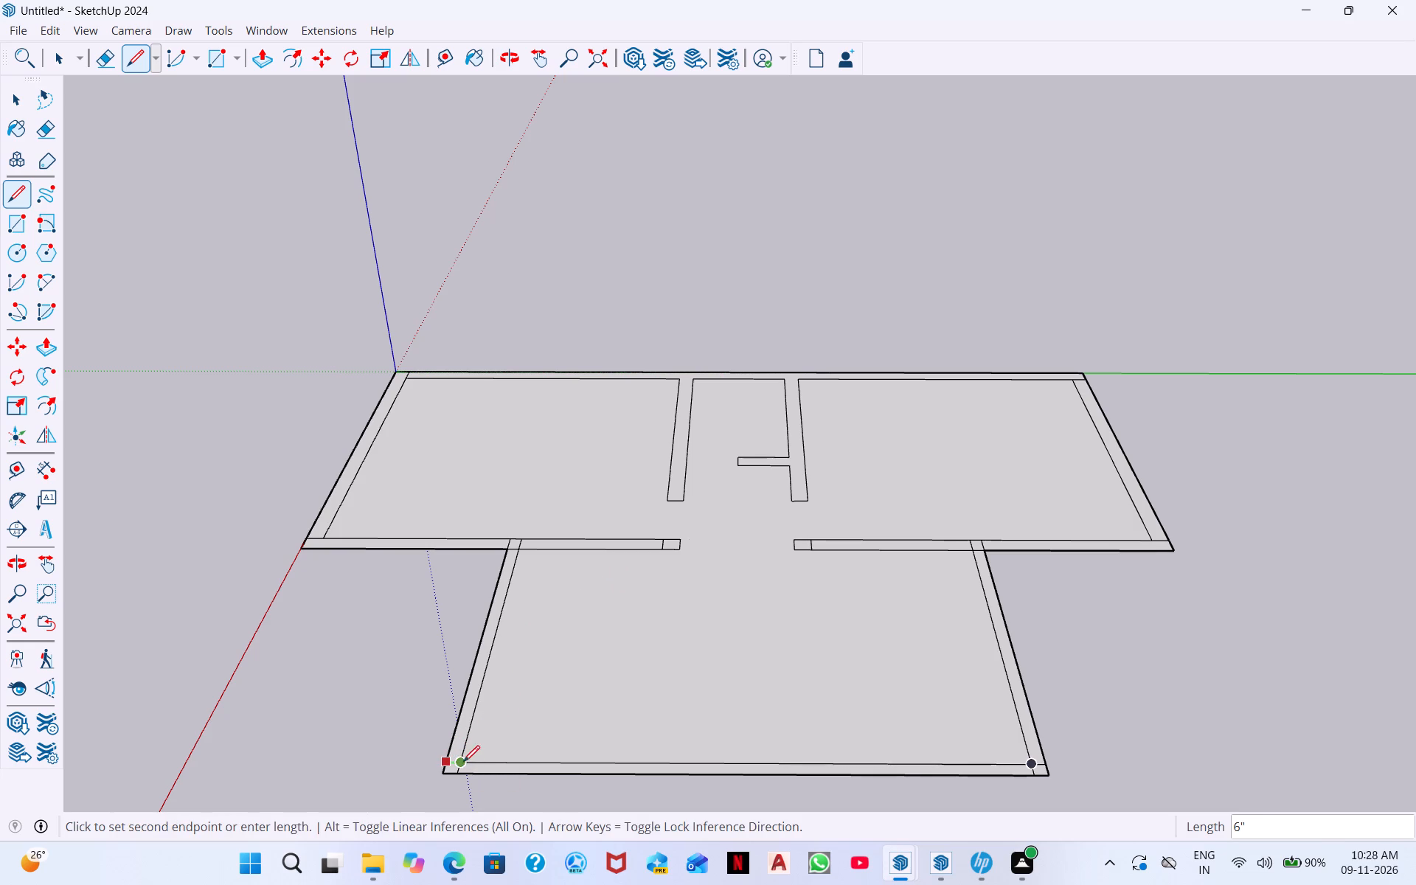
{"action": "left_click", "coordinate": [460, 760]}
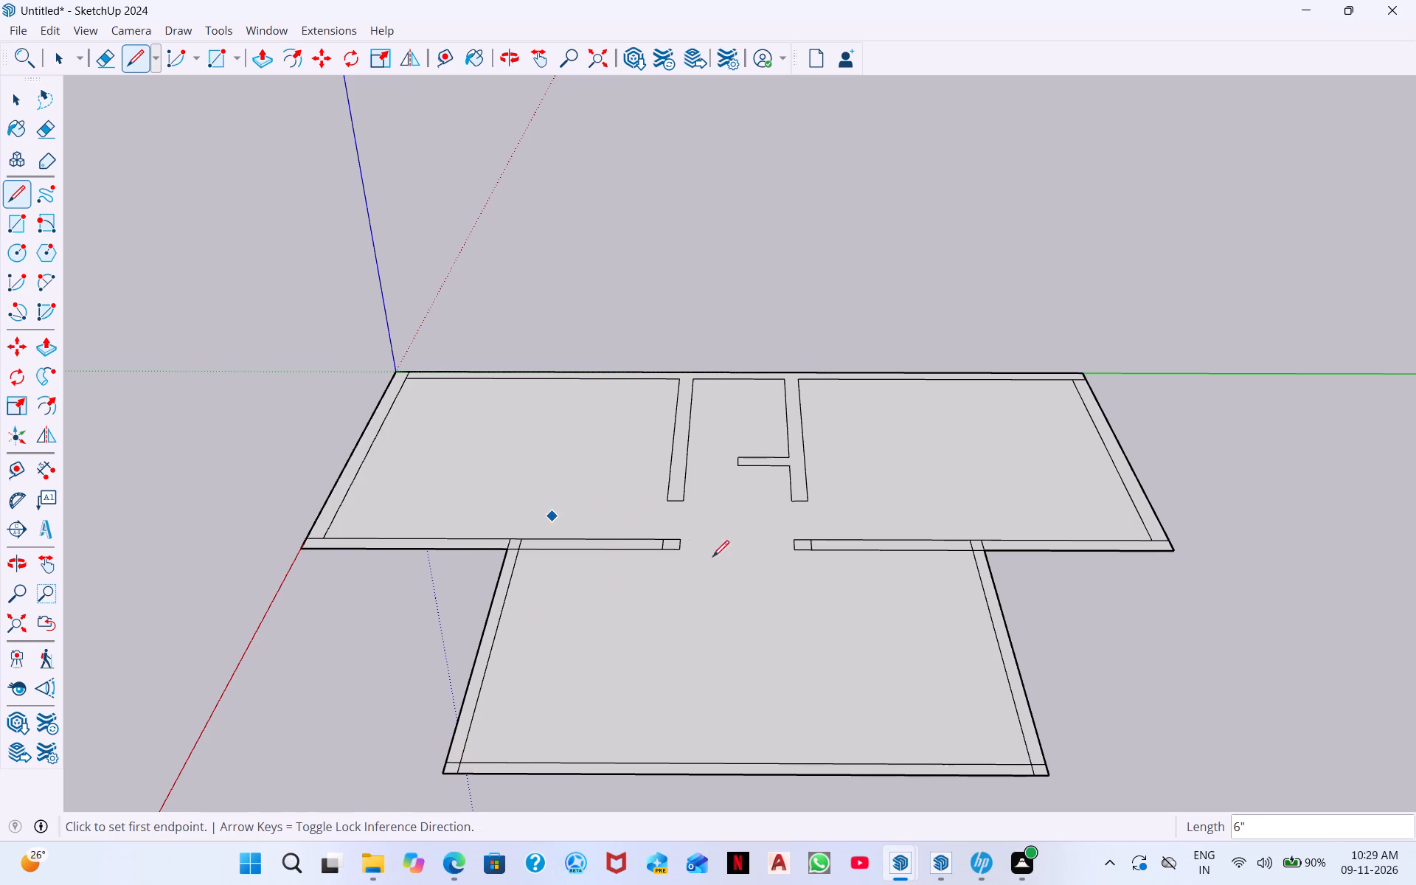
{"action": "left_click", "coordinate": [631, 763]}
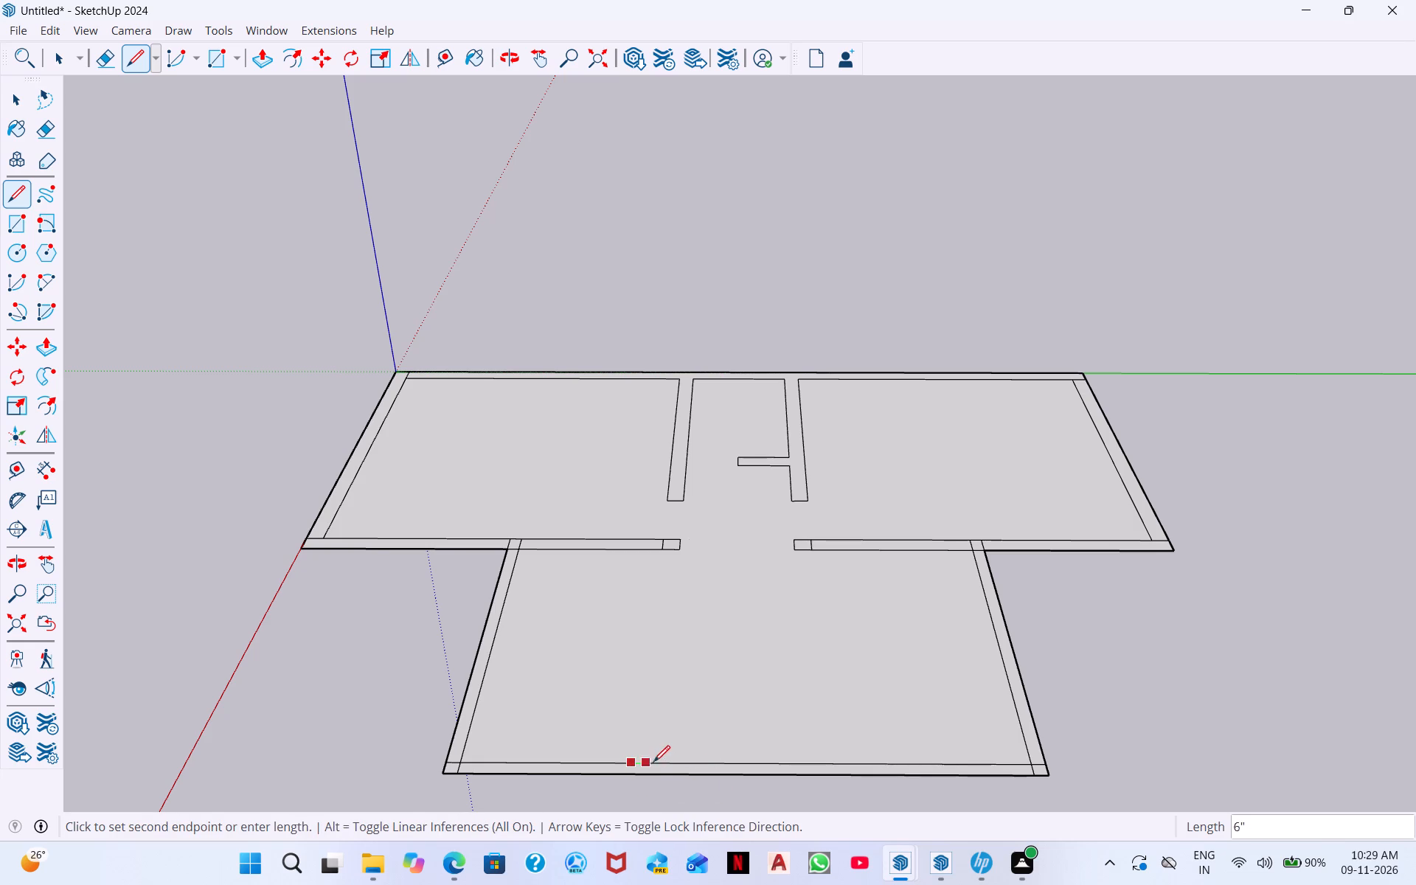
{"action": "key", "text": "ctrl+z"}
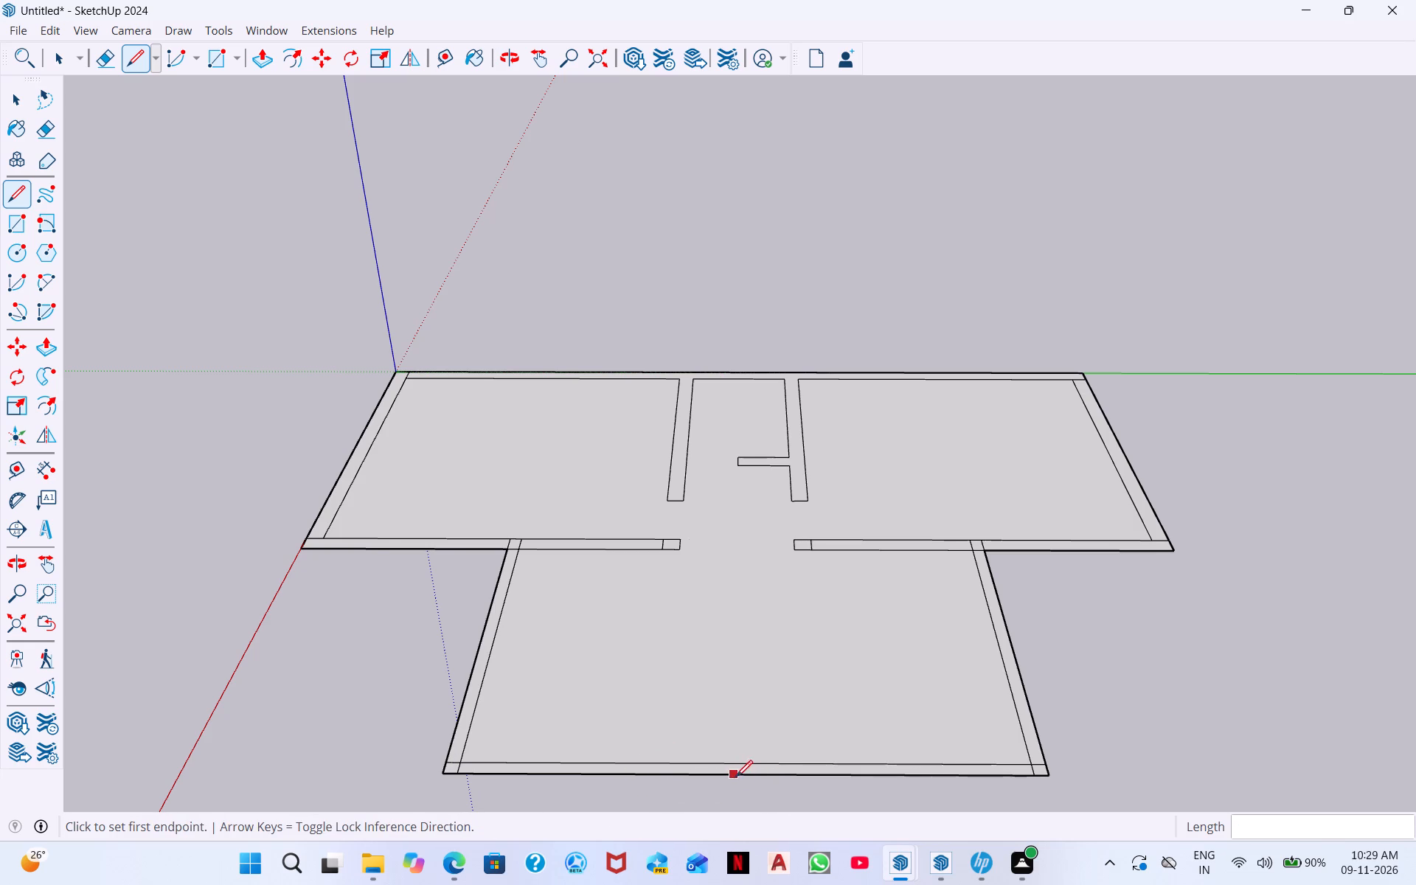
Draw a guide line about 1'7" inward from the front edge's midpoint and continue it 3' along the green axis, away from the origin.
{"action": "left_click", "coordinate": [744, 778]}
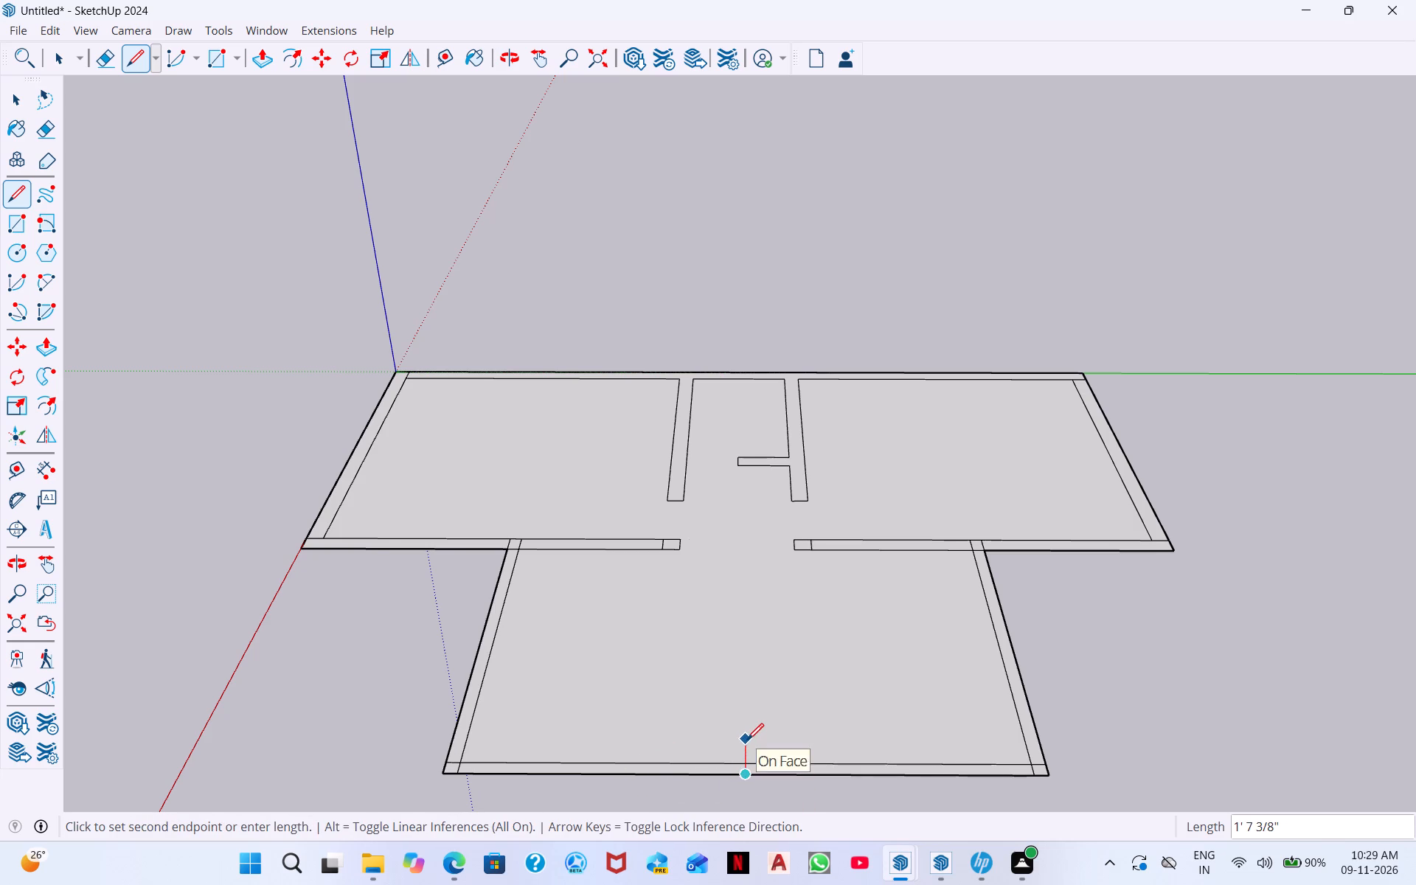
{"action": "left_click", "coordinate": [747, 740]}
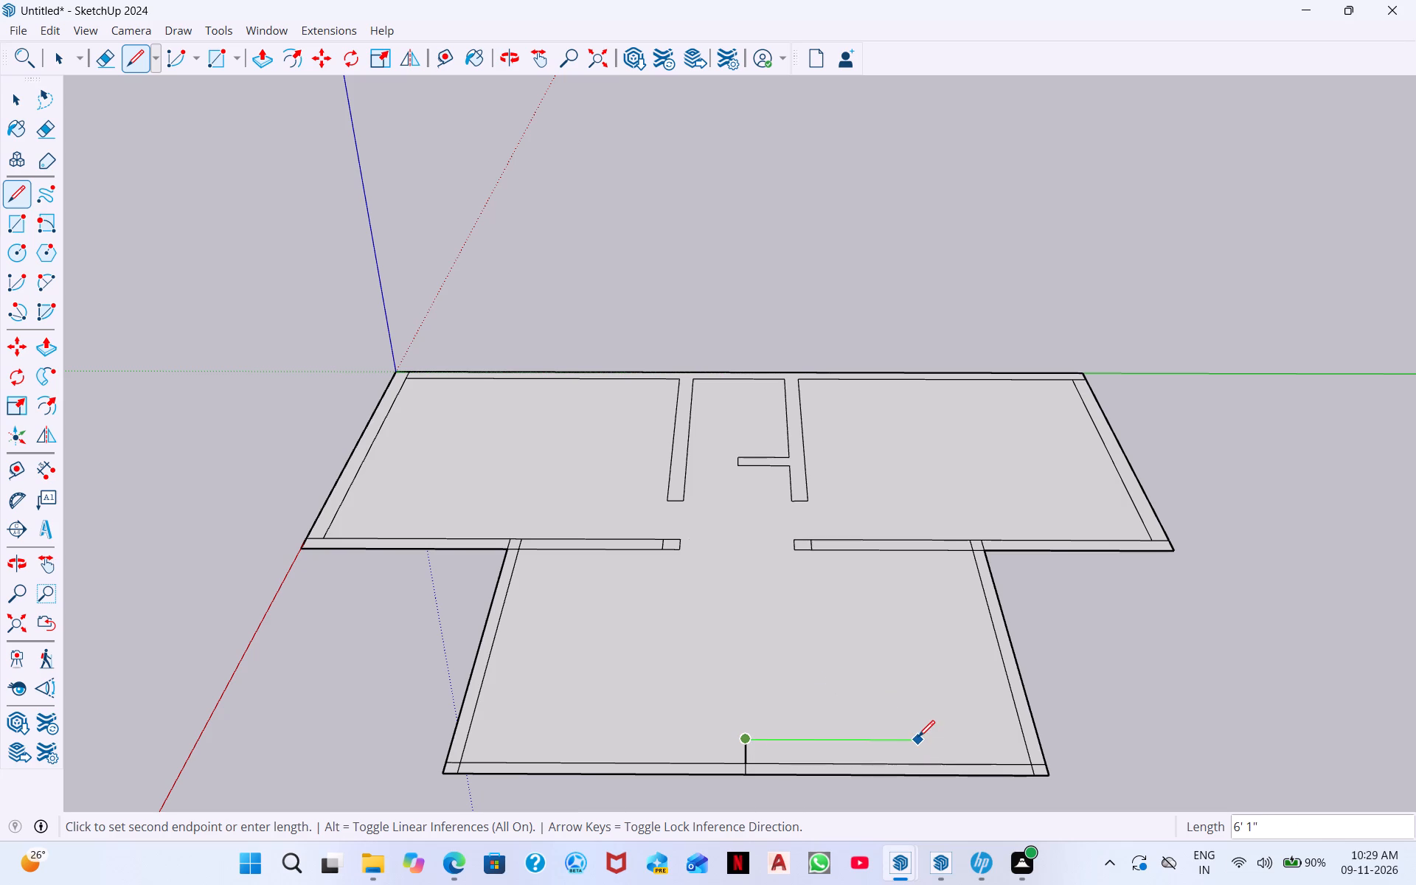
{"action": "key", "text": "3"}
{"action": "key", "text": "apostrophe"}
{"action": "key", "text": "Return"}
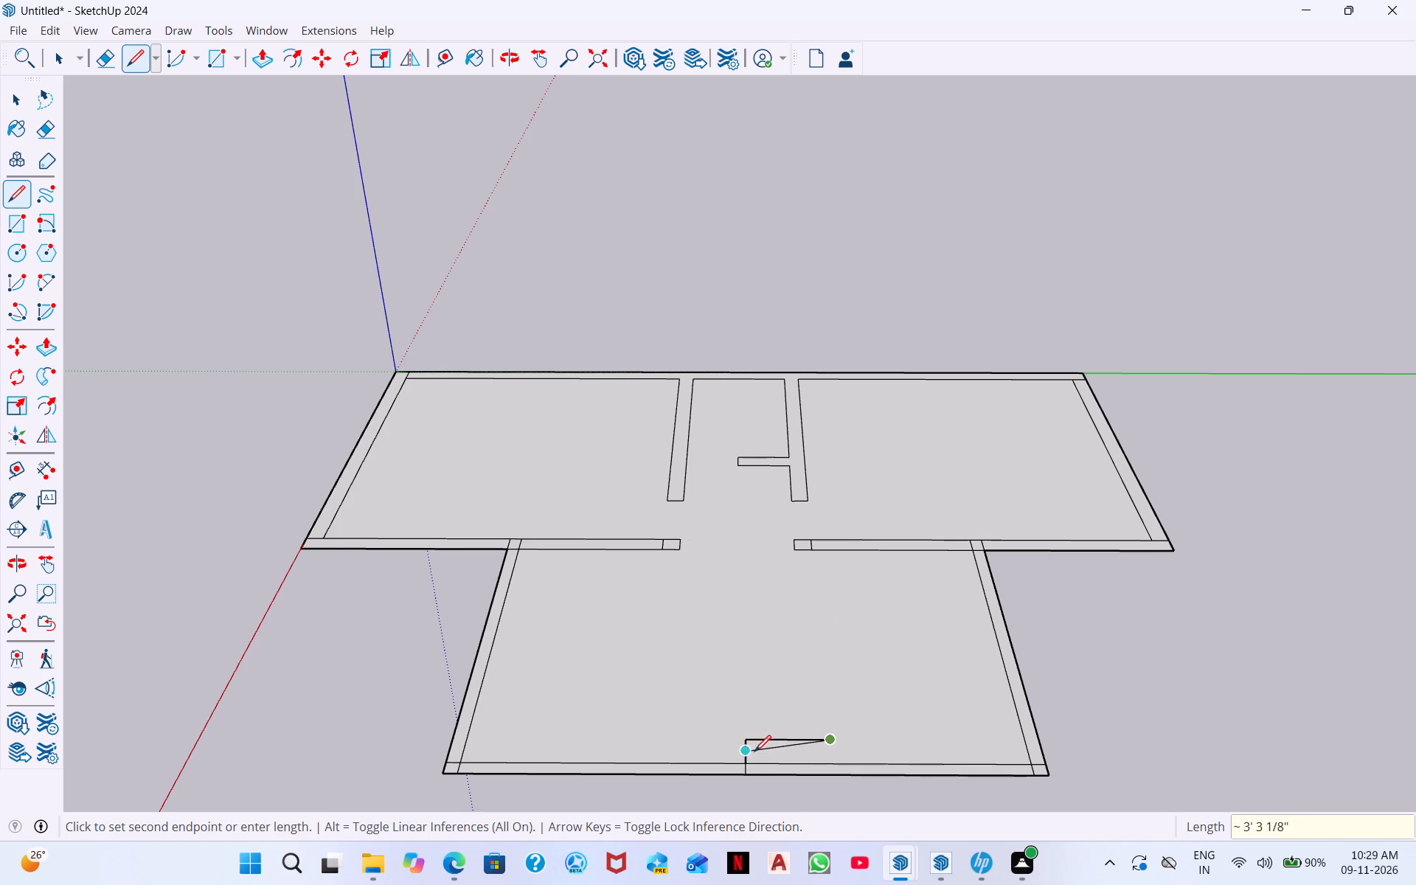
{"action": "key", "text": "space"}
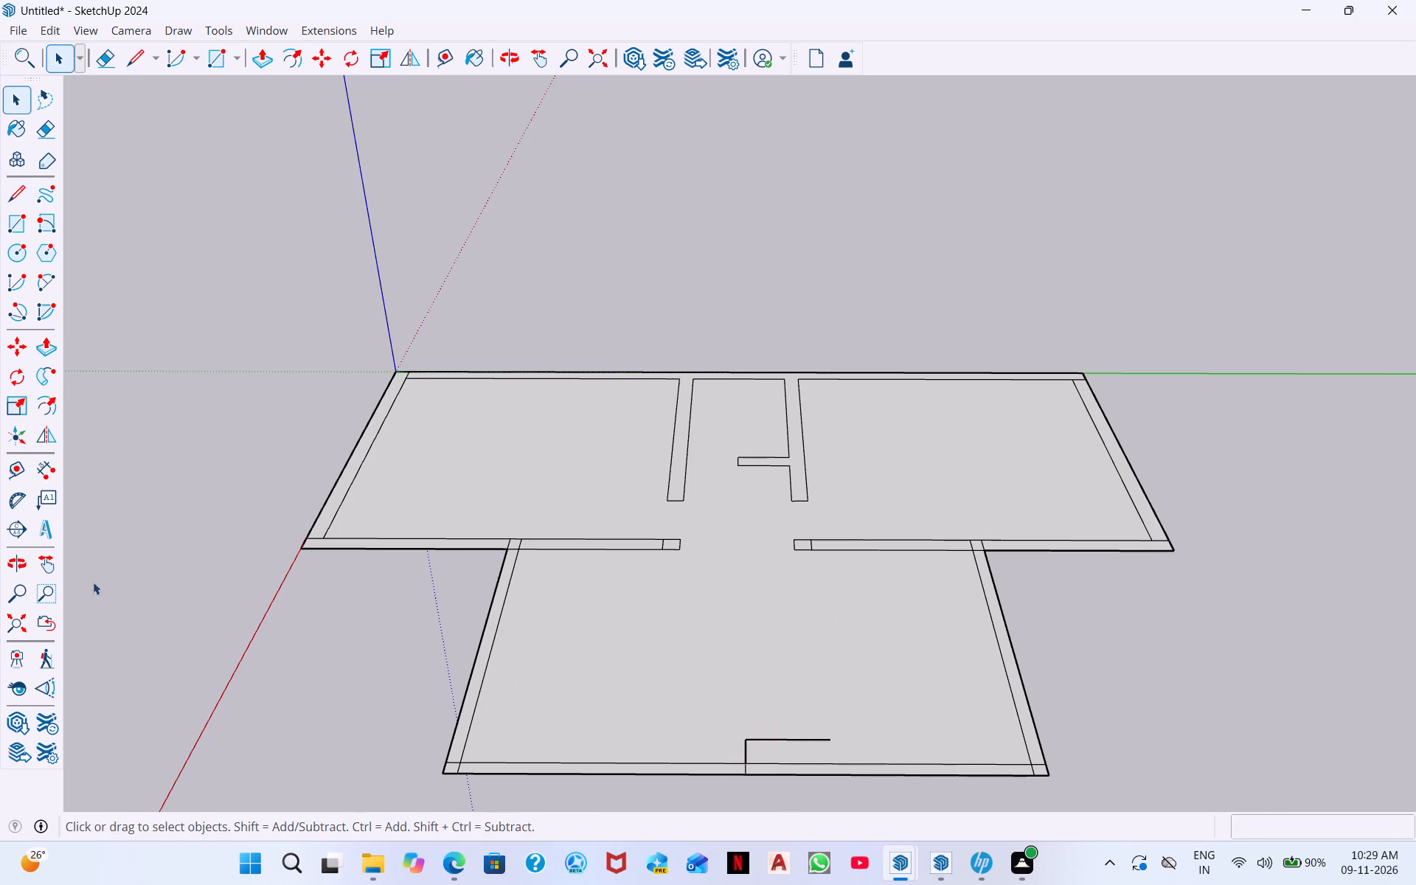
Draw a matching 3' line toward the origin side and drop lines from both ends to the front edge, marking the centred opening.
{"action": "left_click", "coordinate": [13, 207]}
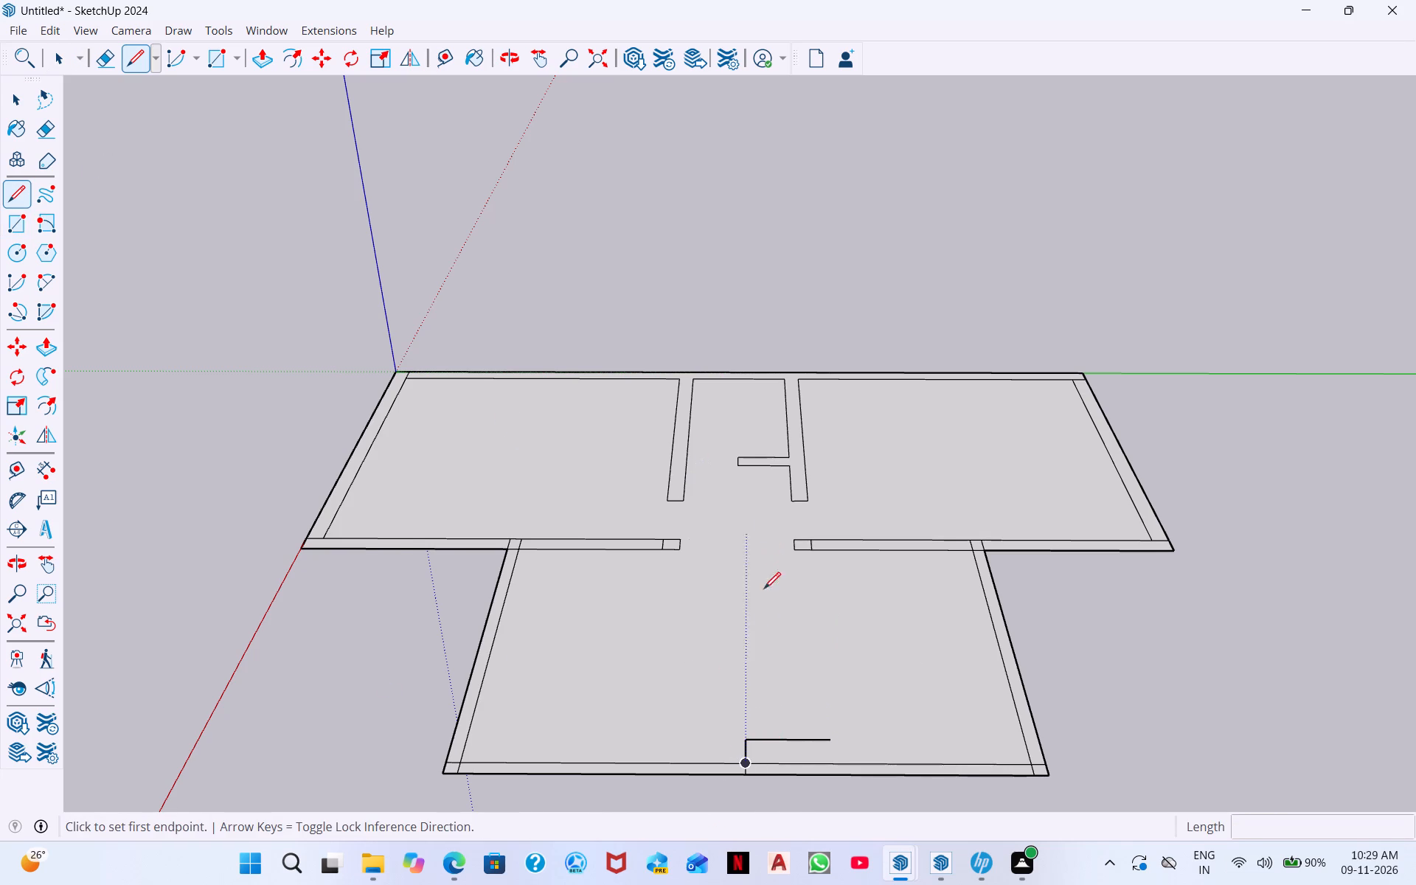
{"action": "left_click", "coordinate": [743, 740]}
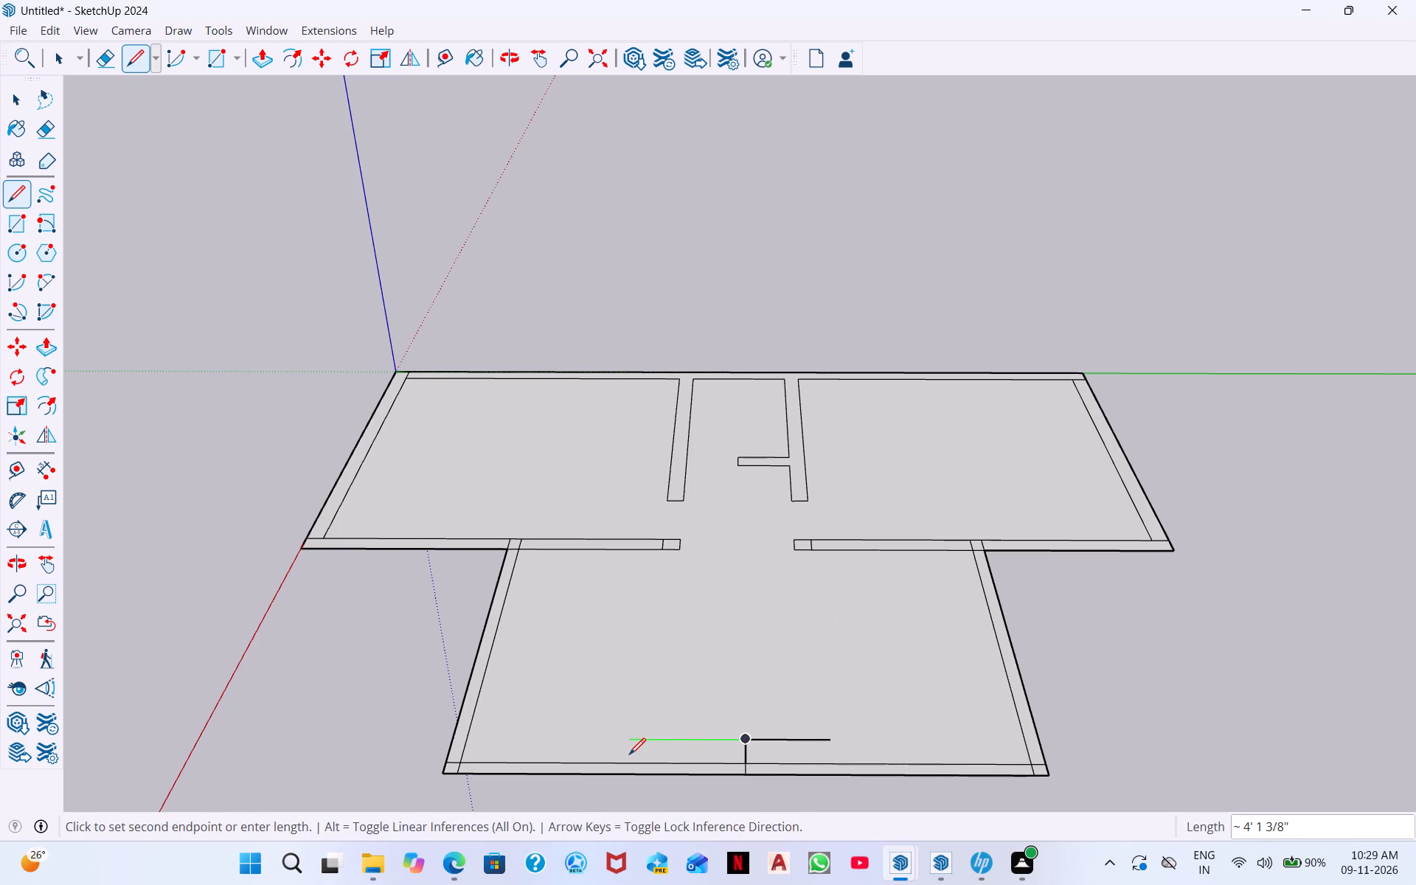
{"action": "type", "text": "3'"}
{"action": "key", "text": "Return"}
{"action": "left_click", "coordinate": [661, 778]}
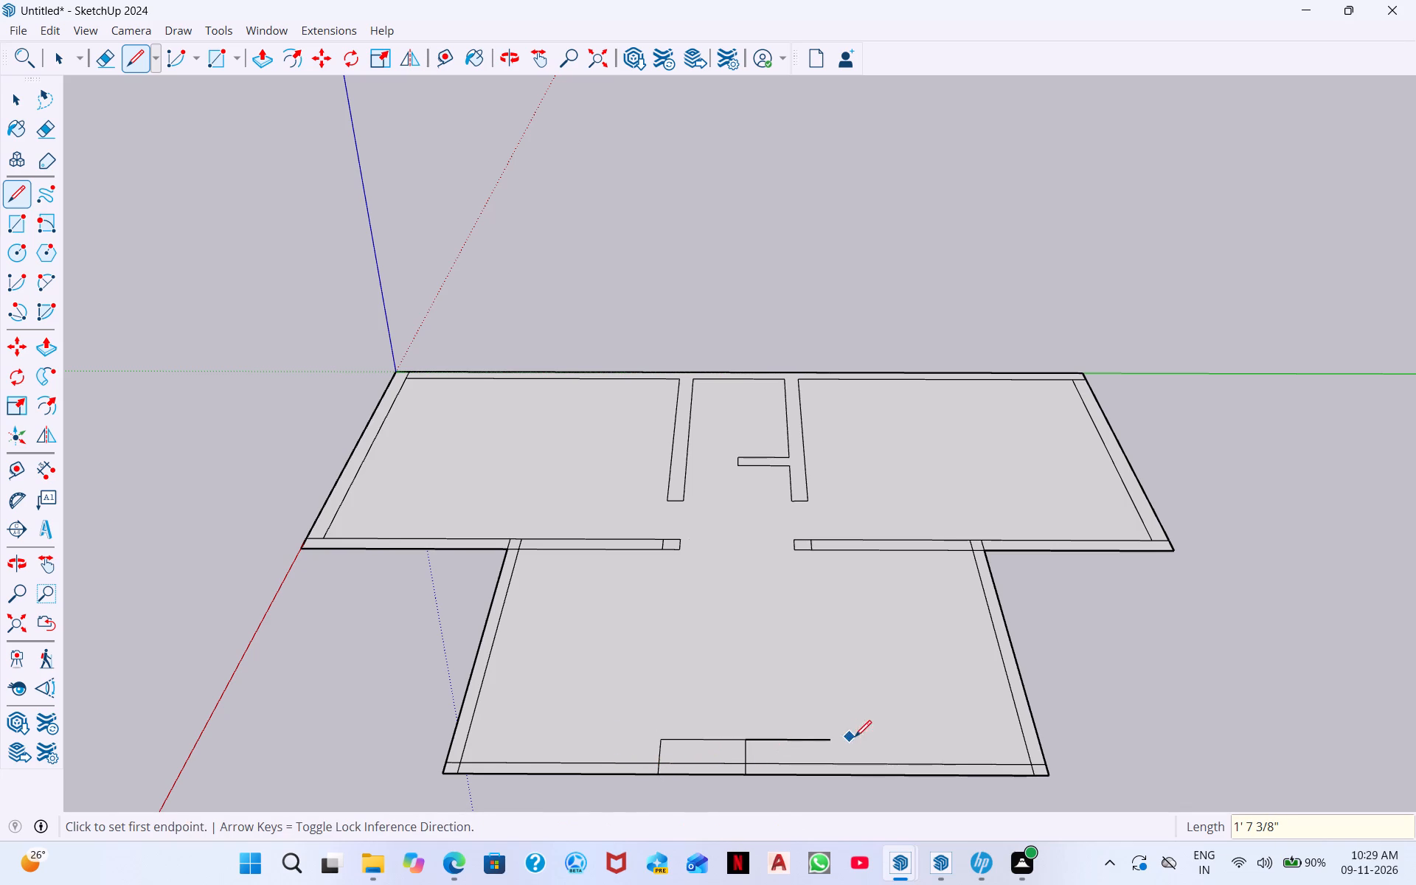
{"action": "left_click_drag", "start_coordinate": [834, 740], "coordinate": [839, 755]}
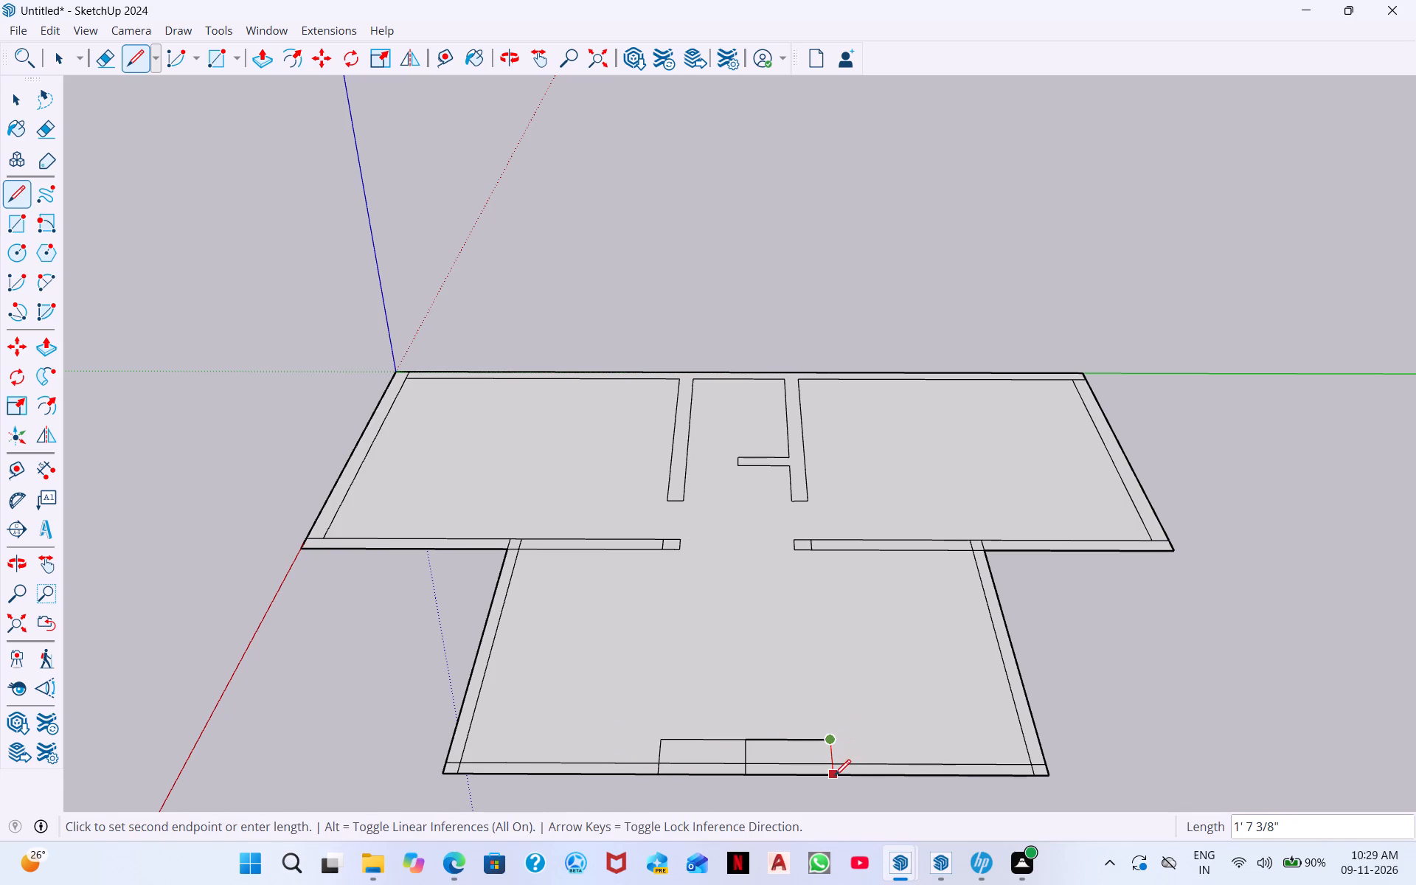
{"action": "left_click", "coordinate": [835, 776]}
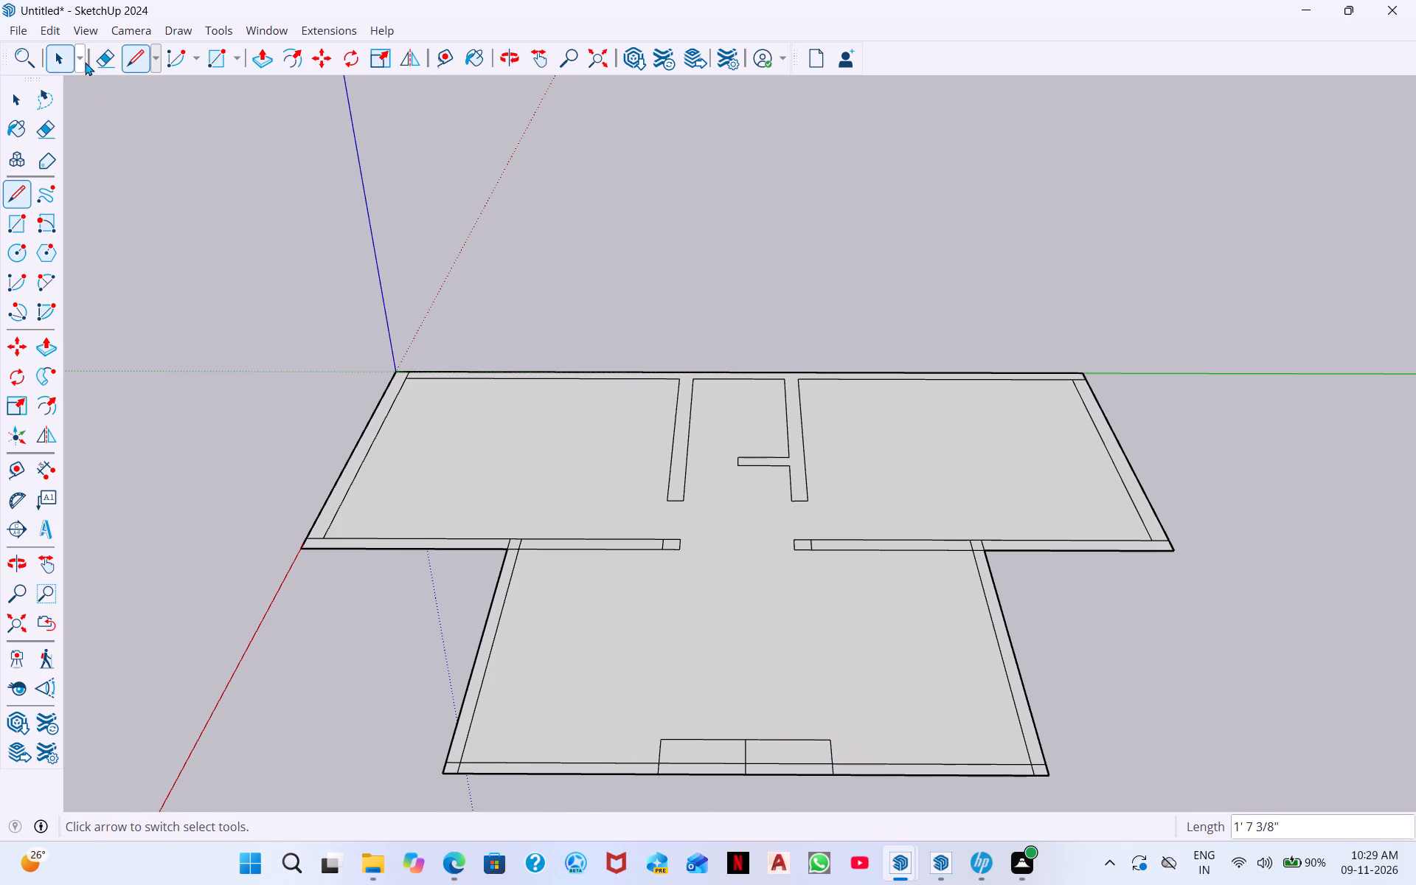
Erase the front wall edges within the marked opening together with the leftover guide lines, keeping the two wall end lines.
{"action": "left_click", "coordinate": [97, 55]}
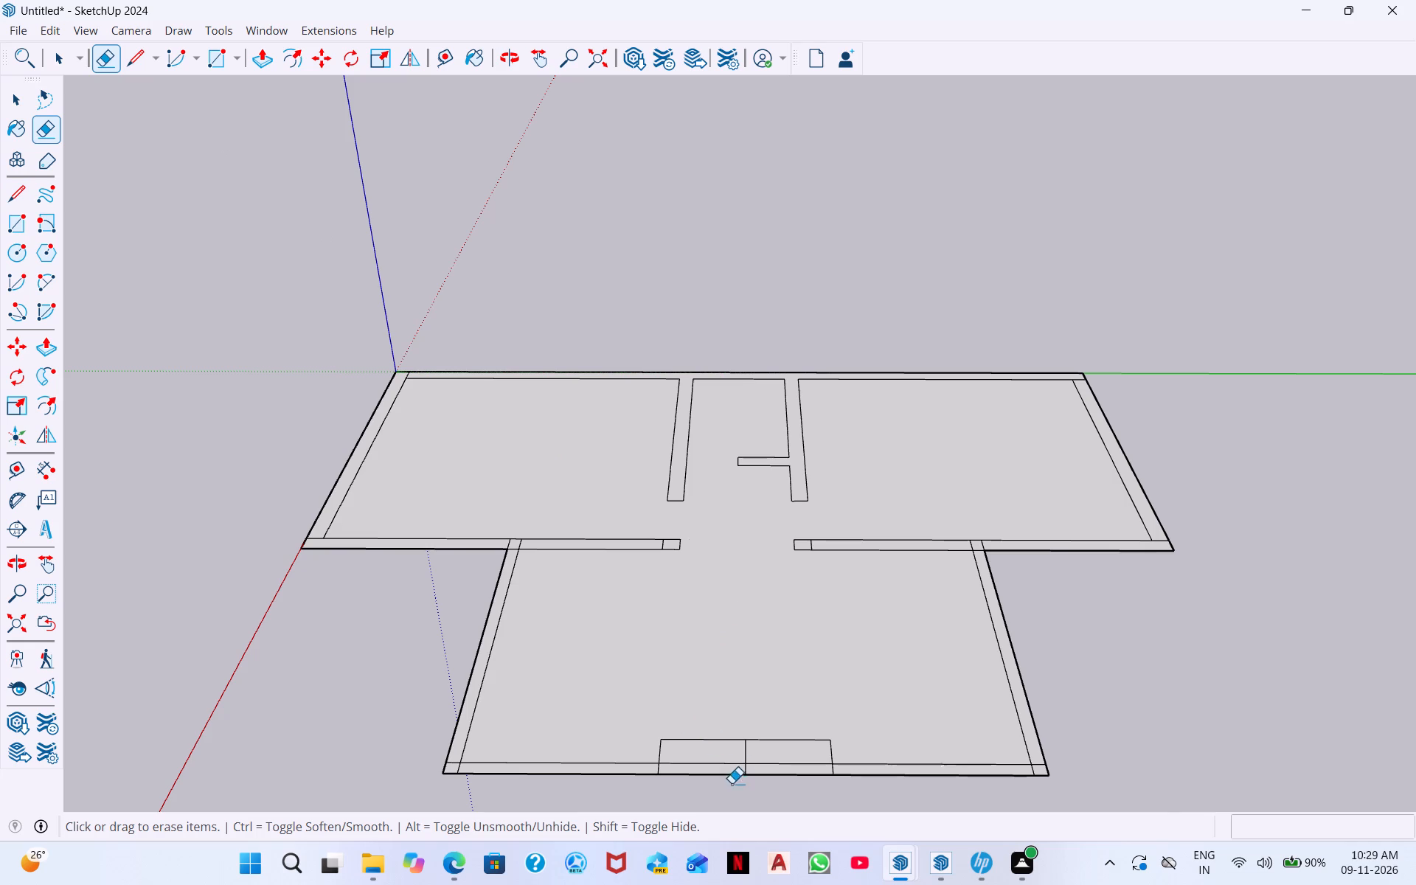
{"action": "left_click_drag", "start_coordinate": [732, 786], "coordinate": [737, 709]}
{"action": "left_click_drag", "start_coordinate": [760, 733], "coordinate": [775, 808]}
{"action": "left_click", "coordinate": [757, 770]}
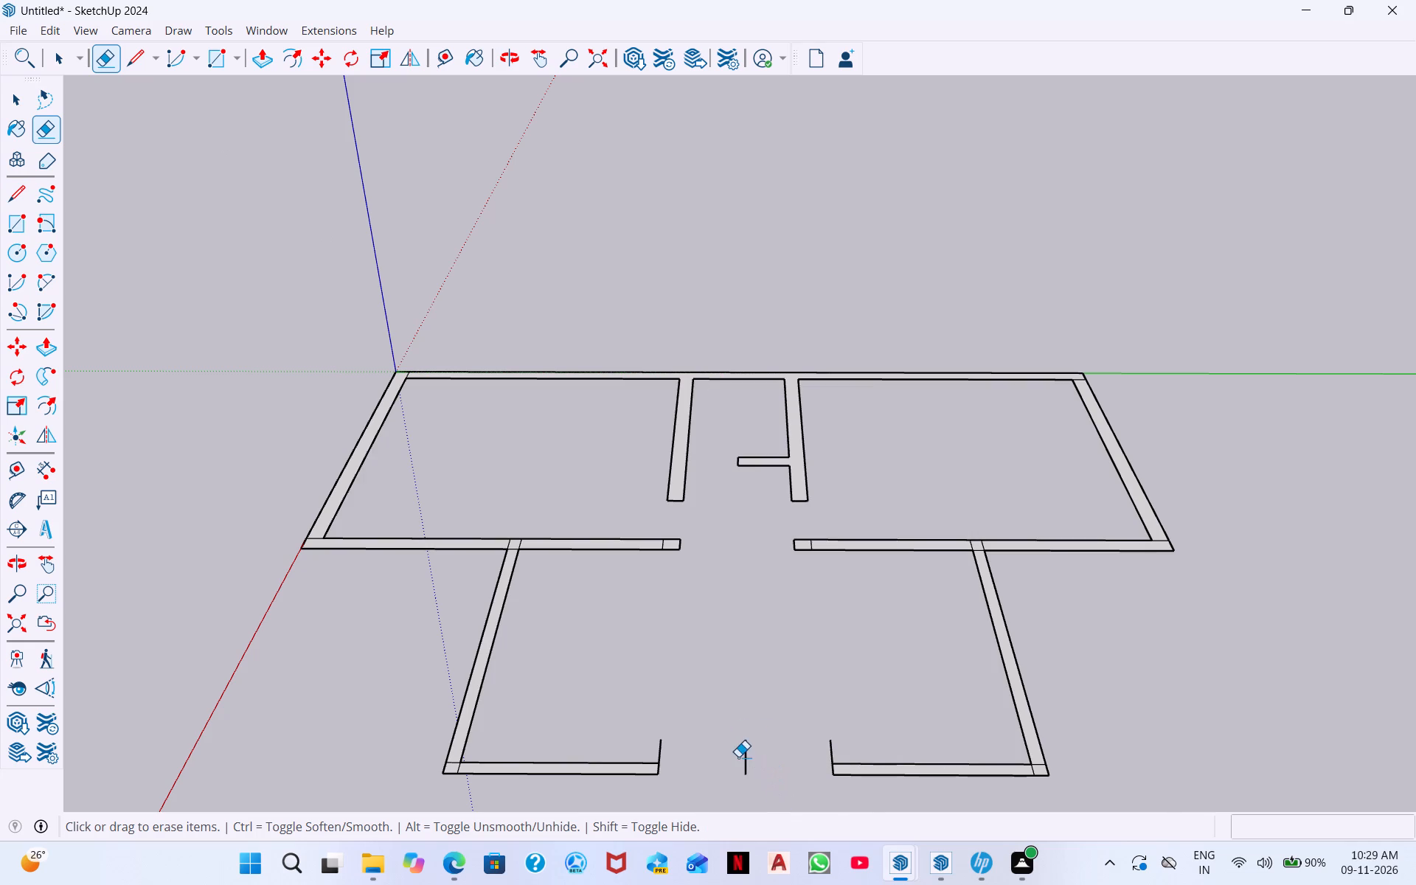
{"action": "left_click_drag", "start_coordinate": [738, 757], "coordinate": [747, 764]}
{"action": "left_click", "coordinate": [657, 749]}
{"action": "left_click", "coordinate": [834, 754]}
Select the entire floor plan and make it a group.
{"action": "middle_click_drag", "start_coordinate": [672, 681], "coordinate": [714, 542]}
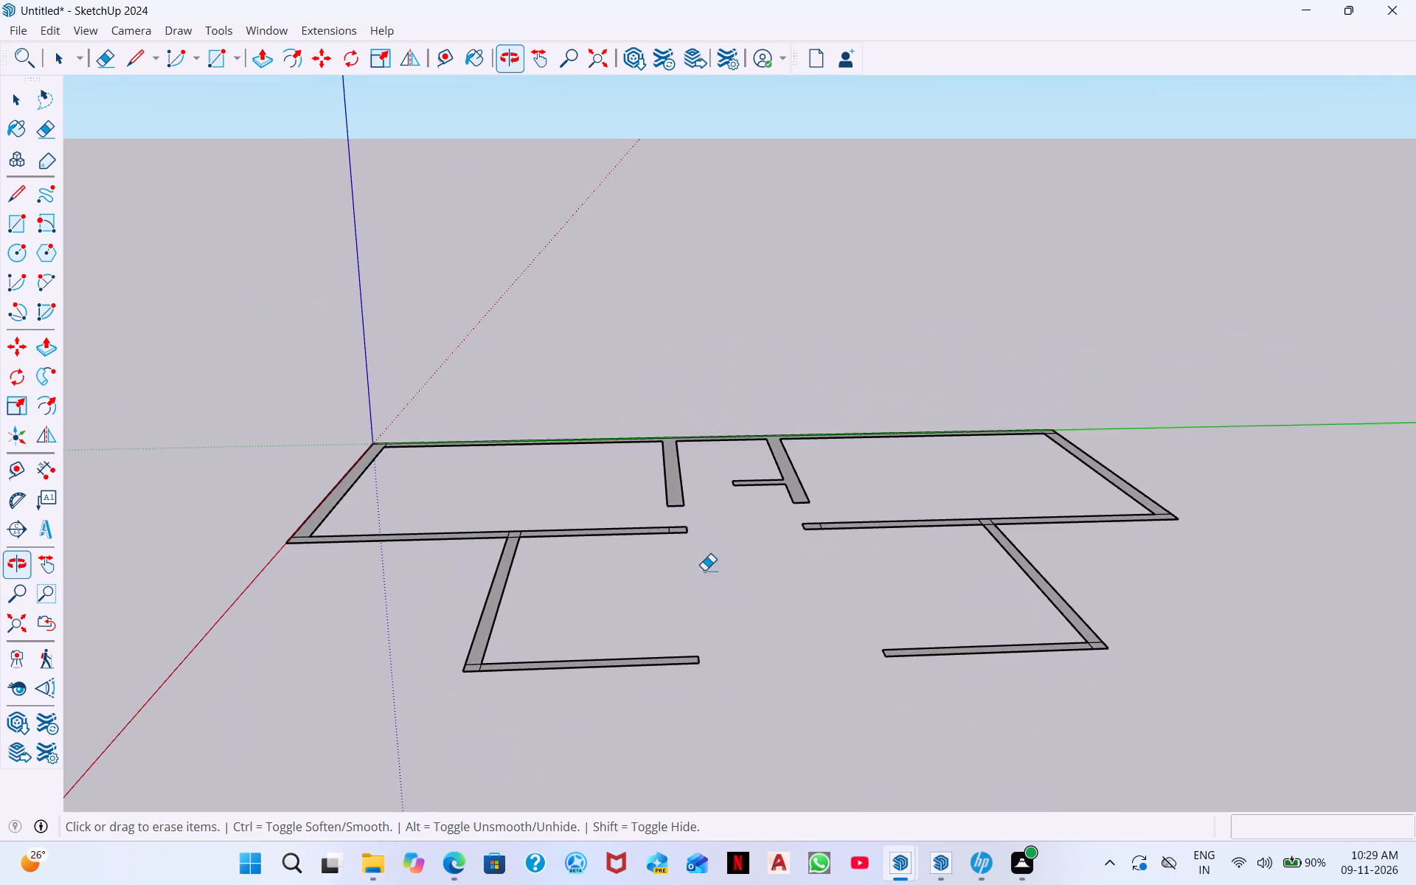
{"action": "middle_click_drag", "start_coordinate": [706, 625], "coordinate": [704, 794]}
{"action": "scroll", "coordinate": [681, 654], "scroll_direction": "down", "scroll_amount": 10}
{"action": "scroll", "coordinate": [808, 634], "scroll_direction": "down", "scroll_amount": 3}
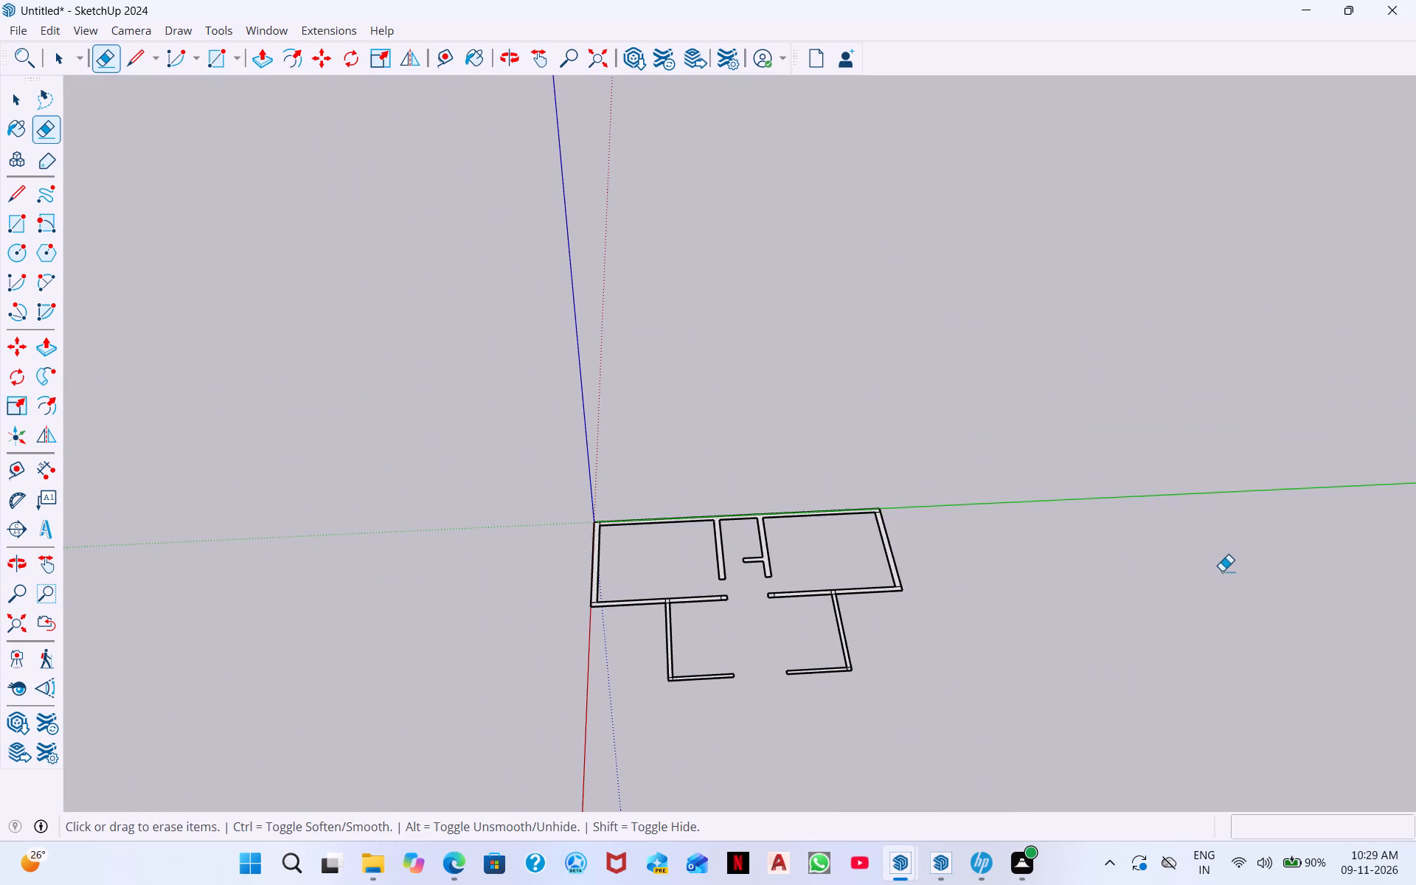
{"action": "key", "text": "space"}
{"action": "left_click_drag", "start_coordinate": [1020, 696], "coordinate": [541, 469]}
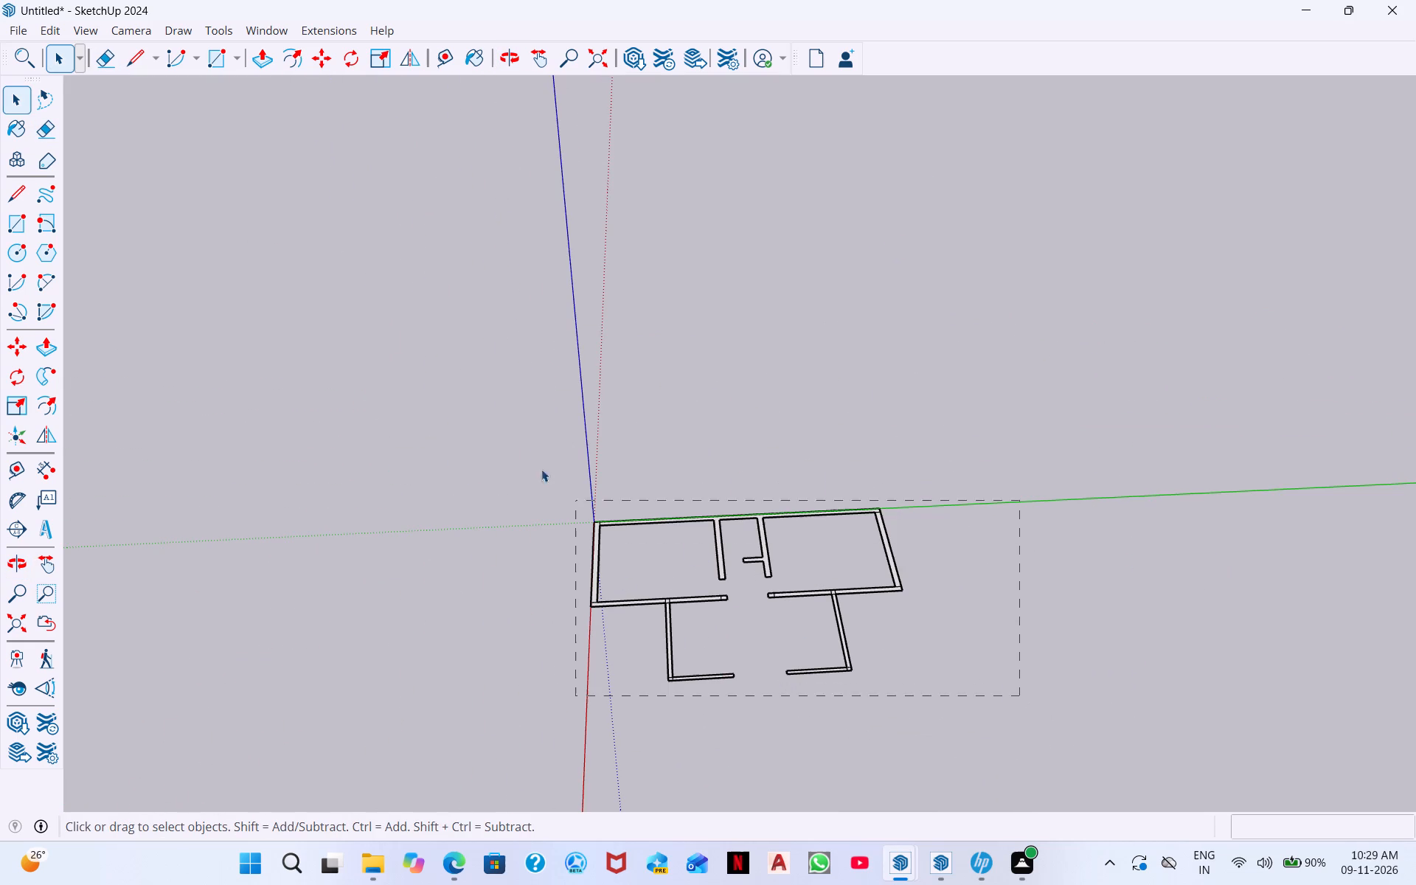
{"action": "left_click_drag", "start_coordinate": [541, 469], "coordinate": [527, 444]}
{"action": "right_click", "coordinate": [749, 413]}
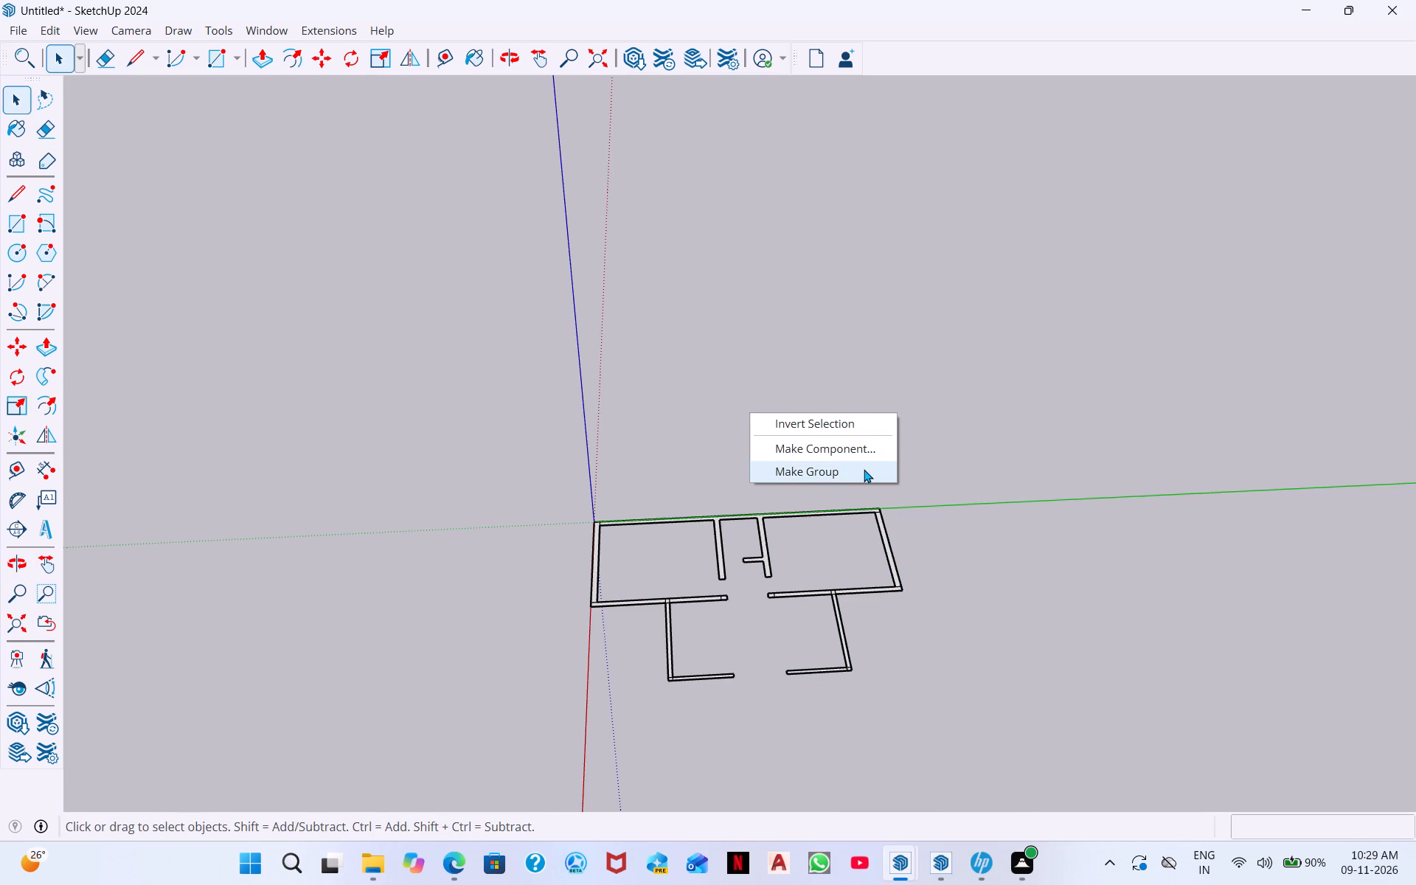
{"action": "left_click", "coordinate": [864, 469]}
Trace the outline from the origin 16'3" along the outer side wall and 9' along the front wall to the front room's wall.
{"action": "middle_click_drag", "start_coordinate": [906, 649], "coordinate": [733, 695]}
{"action": "middle_click_drag", "start_coordinate": [730, 685], "coordinate": [822, 721]}
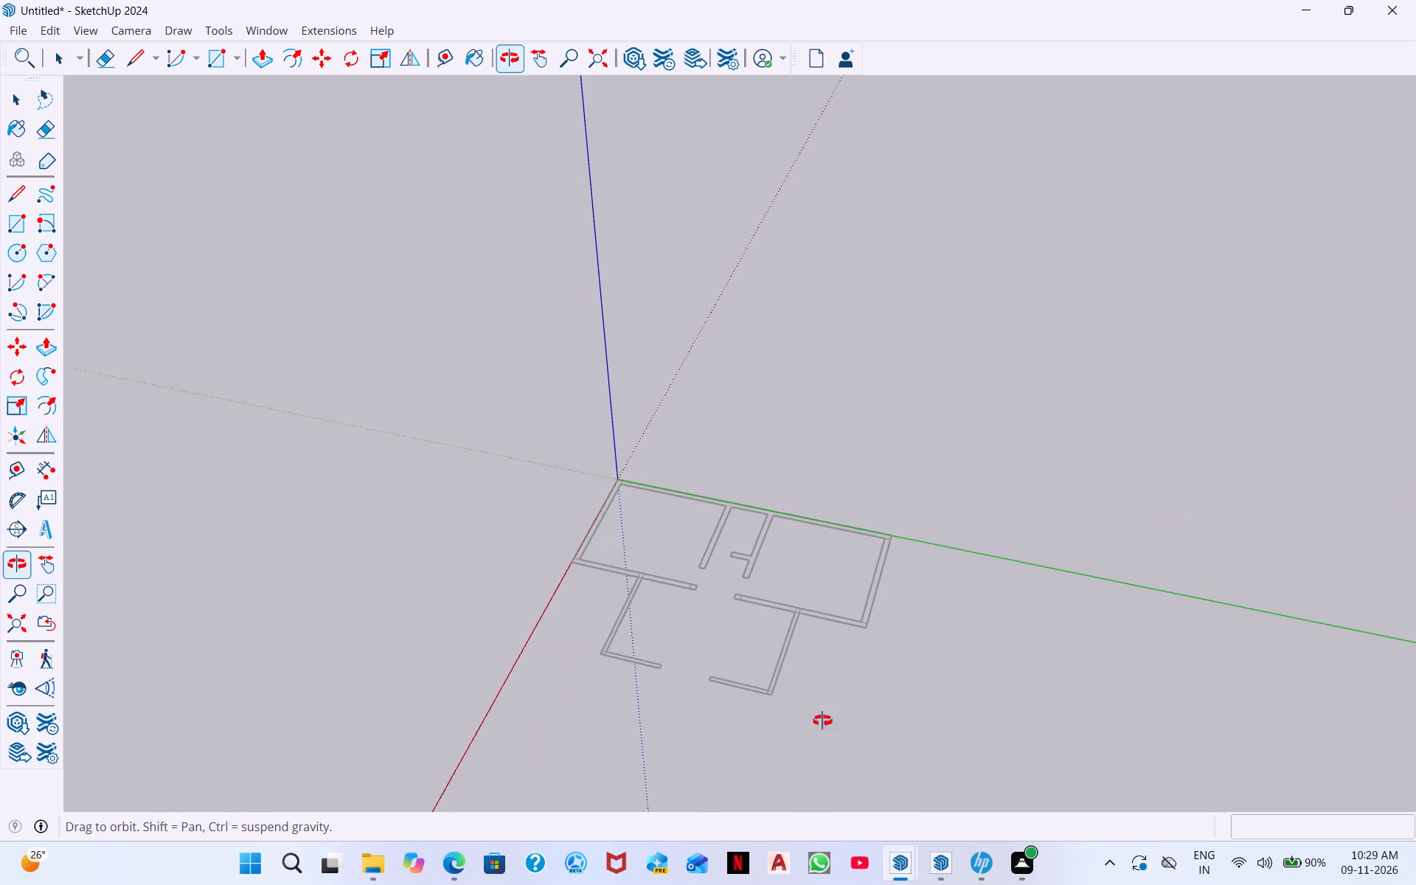
{"action": "middle_click_drag", "start_coordinate": [822, 721], "coordinate": [933, 743]}
{"action": "scroll", "coordinate": [246, 0], "scroll_direction": "up", "scroll_amount": 4}
{"action": "scroll", "coordinate": [56, 154], "scroll_direction": "down", "scroll_amount": 2}
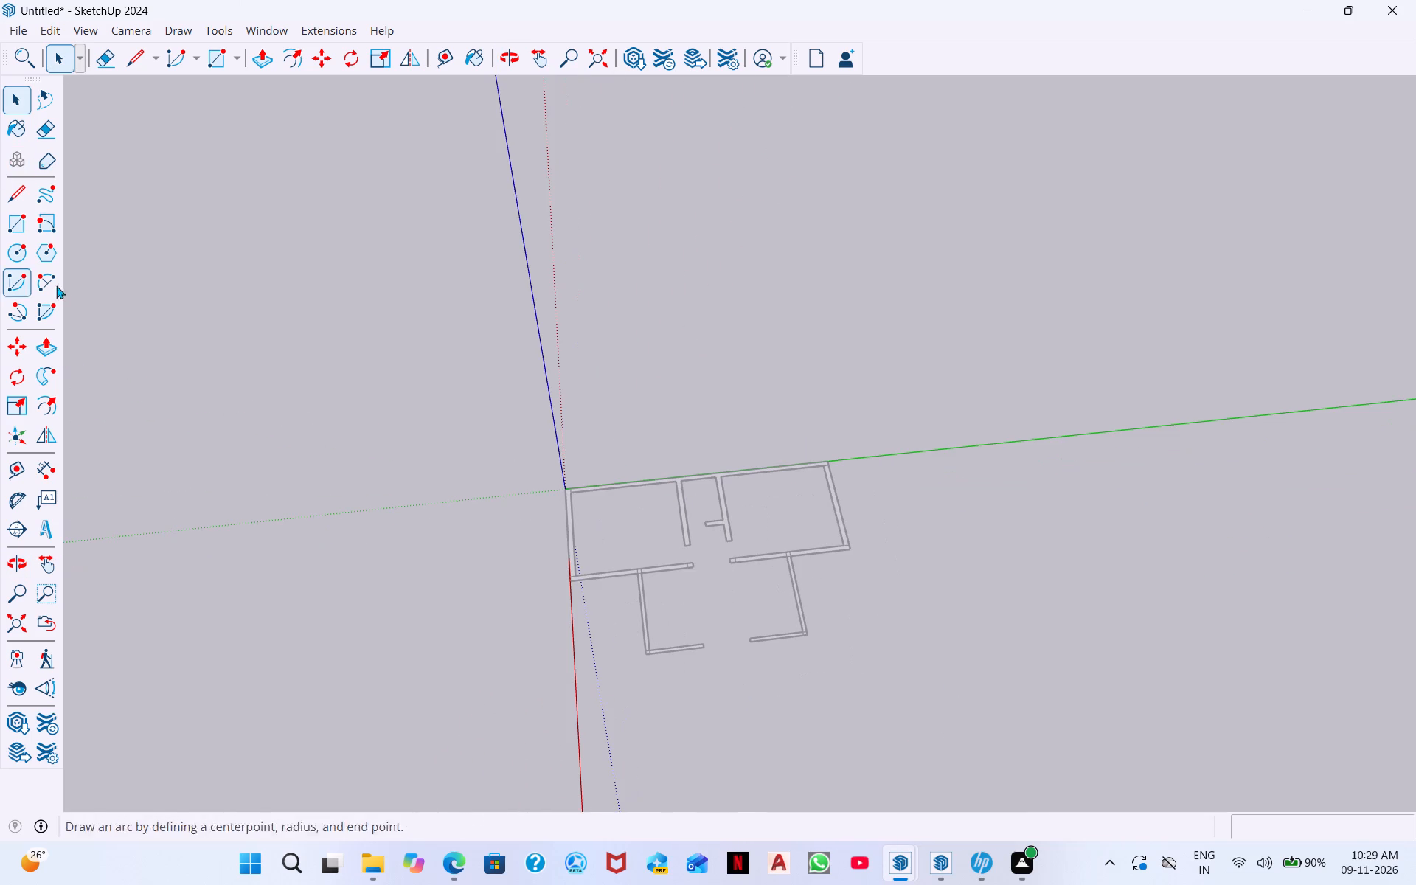
{"action": "left_click", "coordinate": [15, 198]}
{"action": "scroll", "coordinate": [707, 615], "scroll_direction": "up", "scroll_amount": 4}
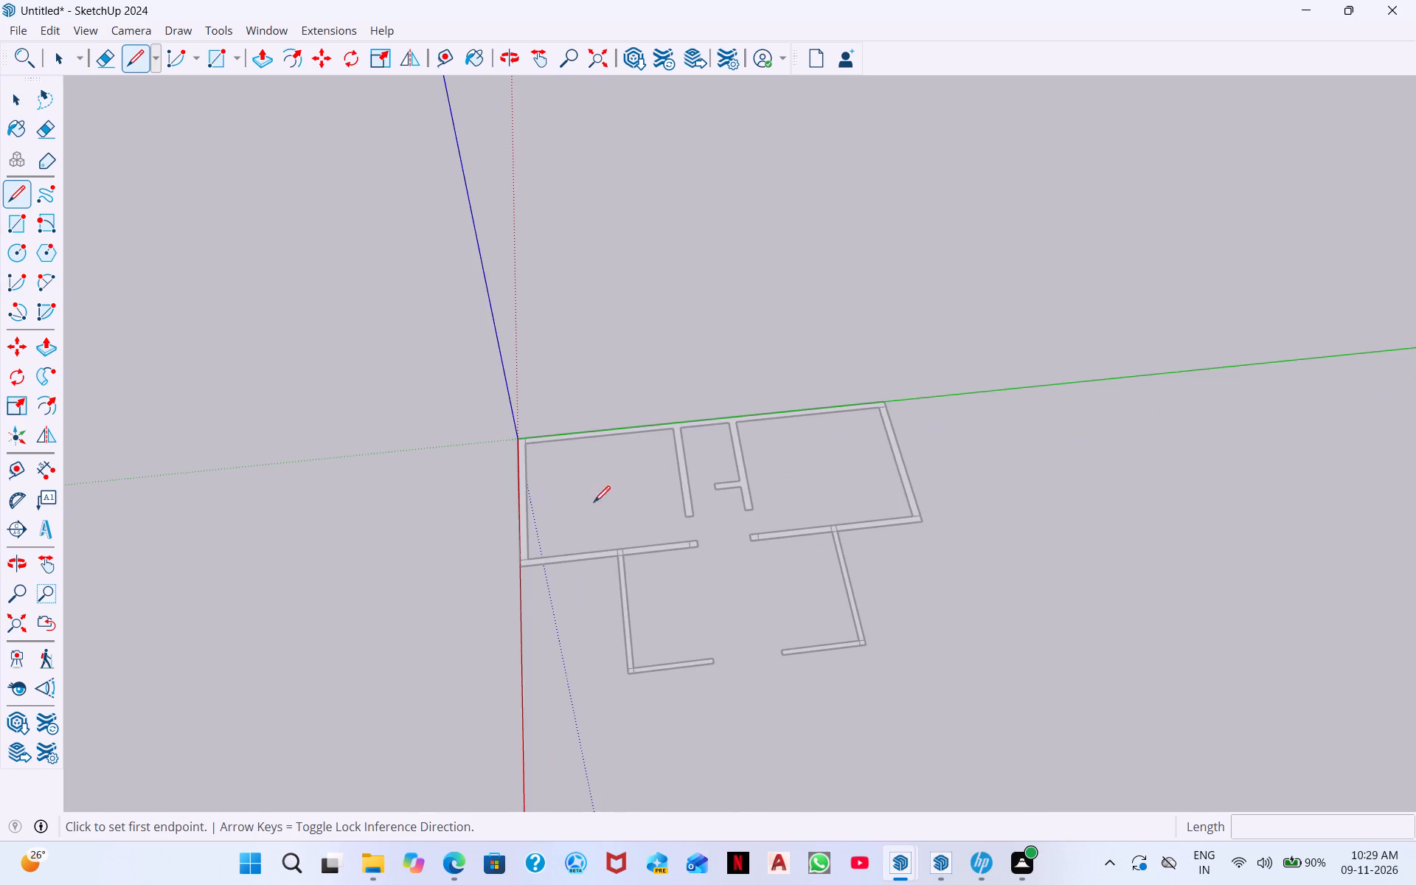
{"action": "left_click", "coordinate": [518, 437]}
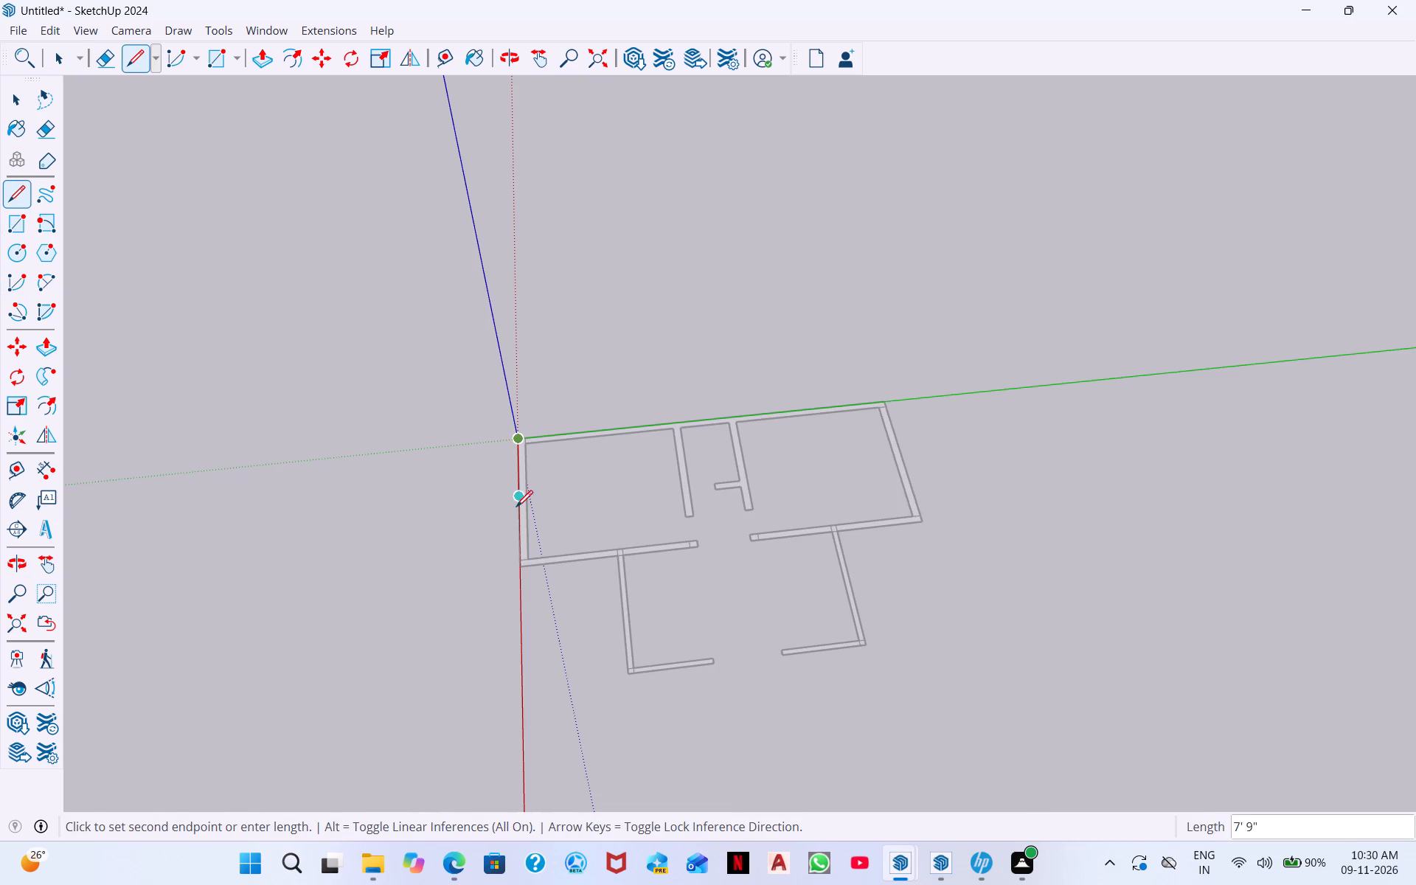
{"action": "scroll", "coordinate": [518, 567], "scroll_direction": "up", "scroll_amount": 6}
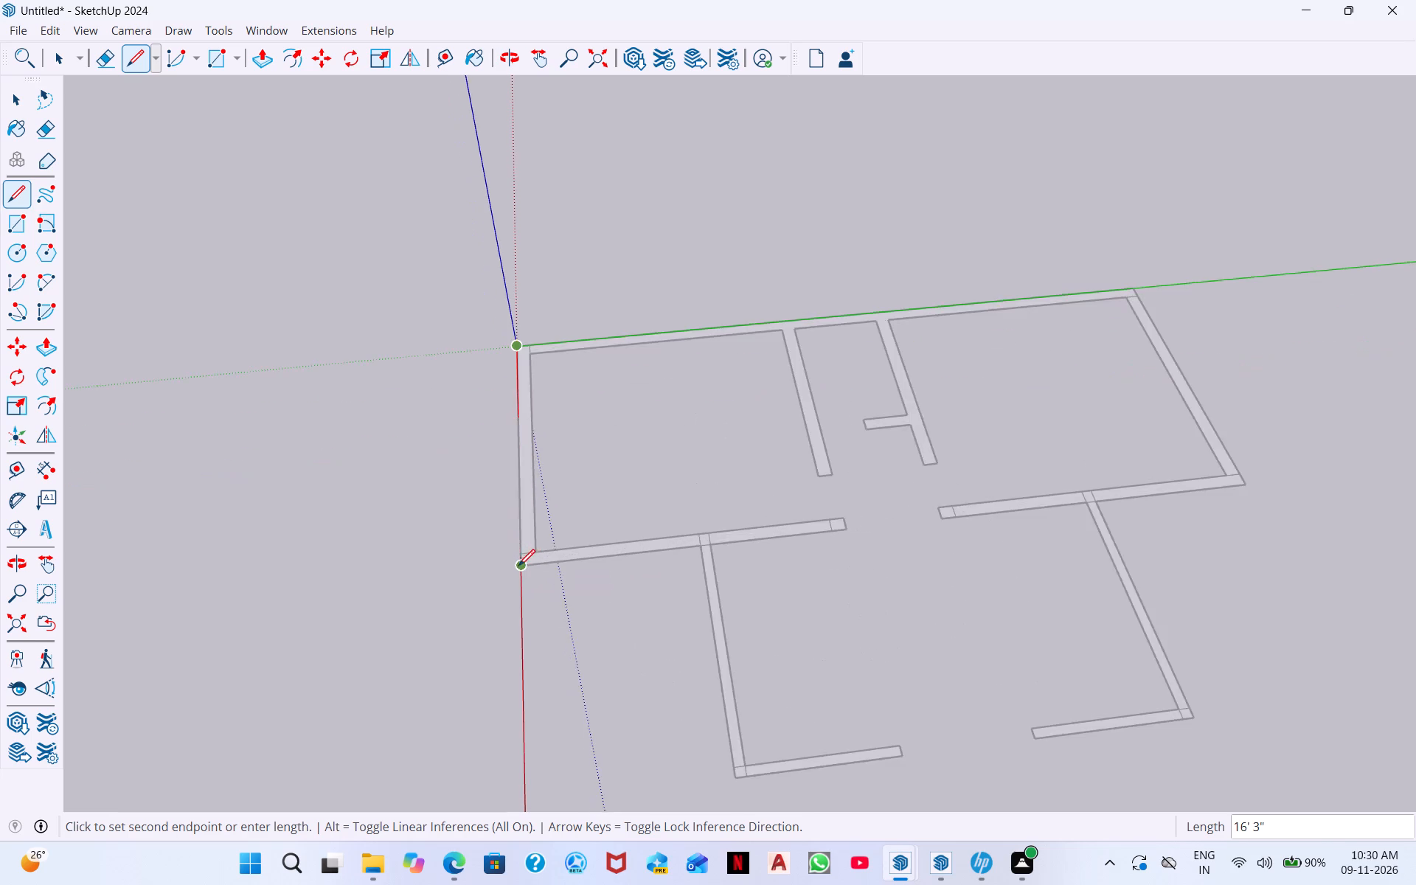
{"action": "scroll", "coordinate": [510, 565], "scroll_direction": "up", "scroll_amount": 6}
{"action": "left_click", "coordinate": [530, 567]}
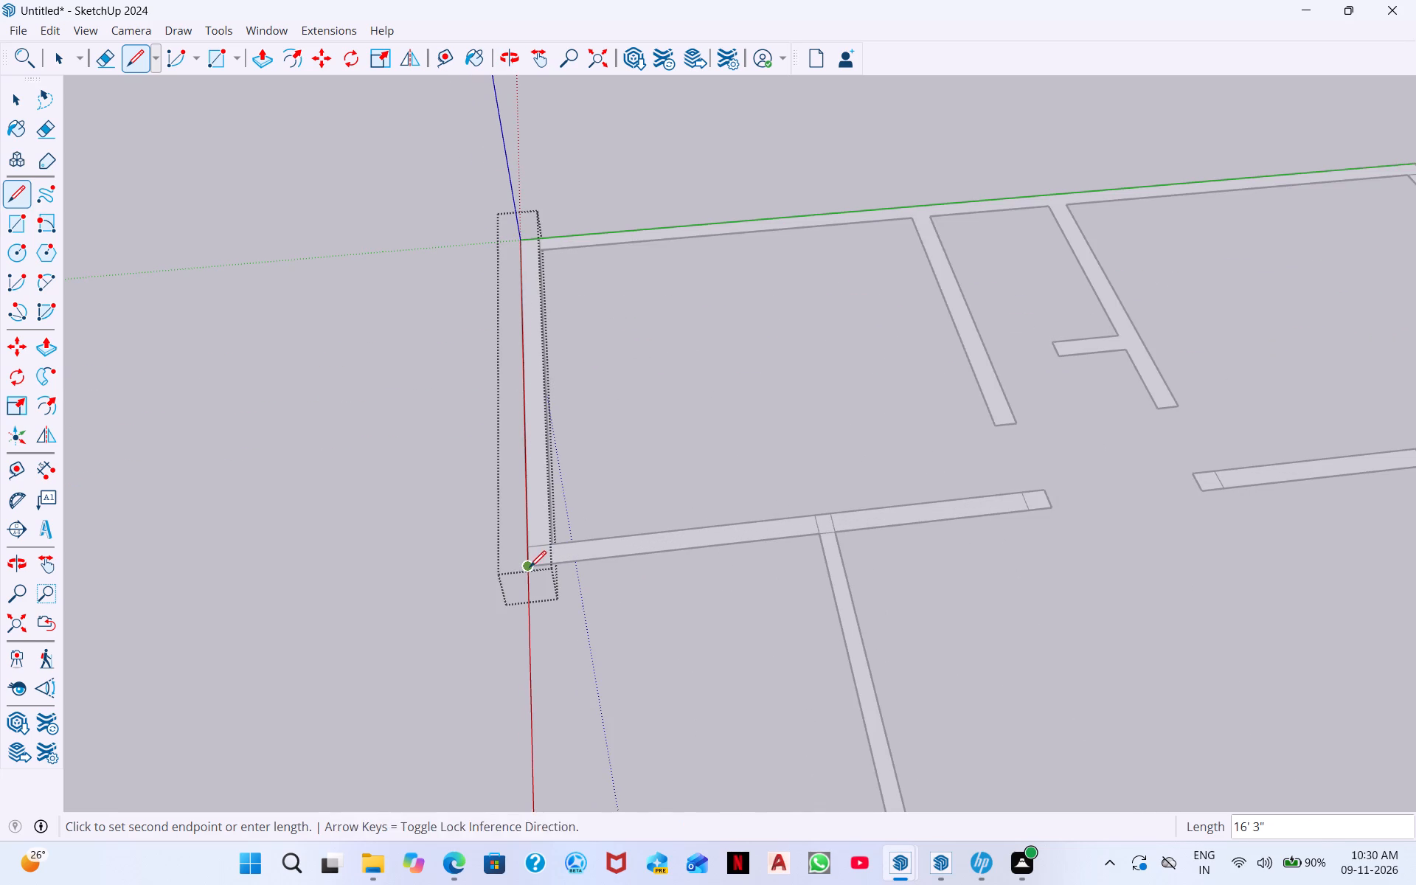
{"action": "left_click", "coordinate": [819, 537]}
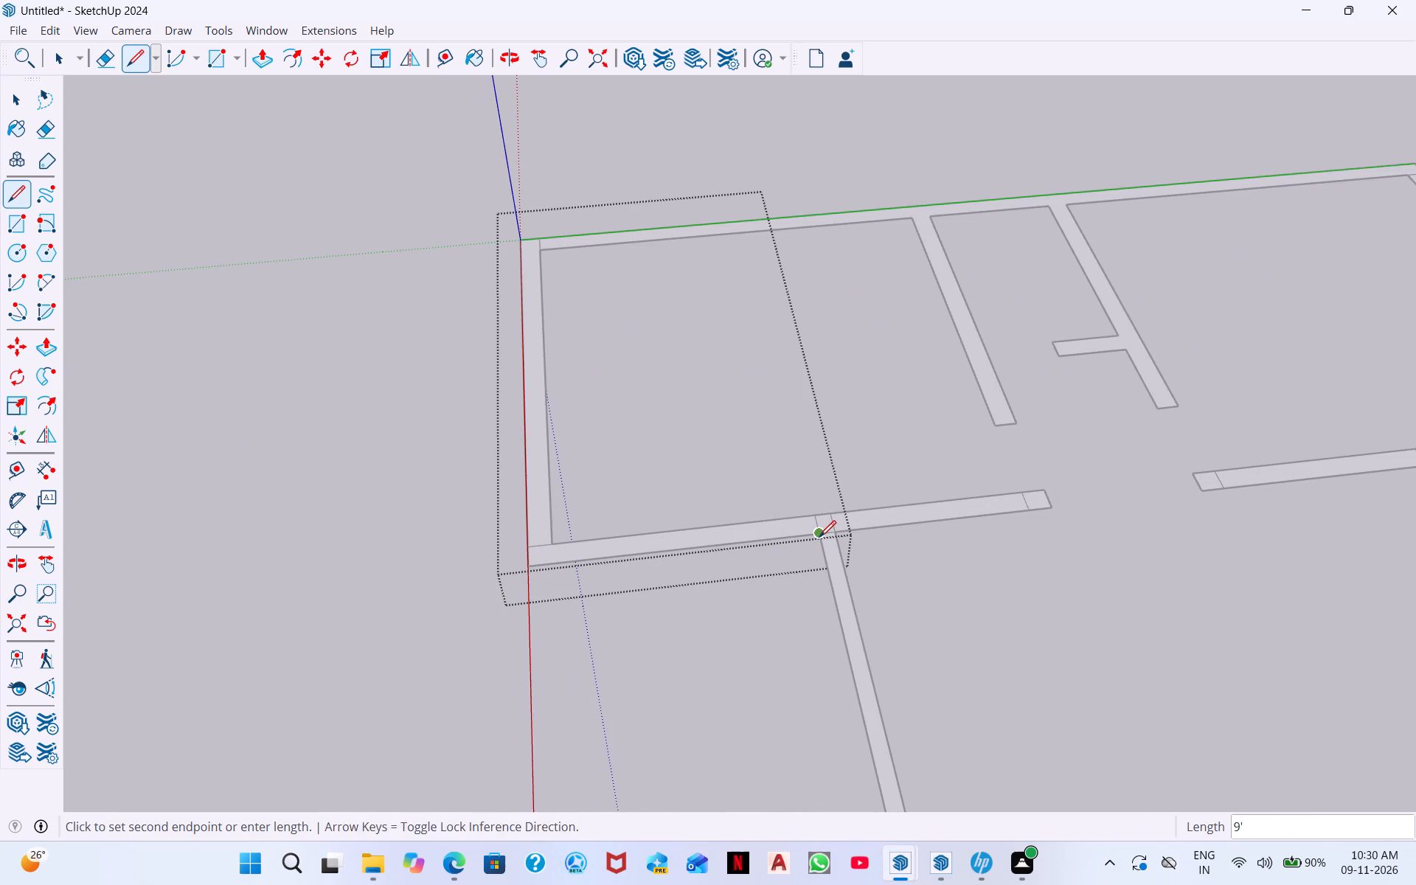
Continue the outline 6" across the front room's wall, along the outer front edge to the opening, and across the wall end.
{"action": "scroll", "coordinate": [825, 634], "scroll_direction": "down", "scroll_amount": 8}
{"action": "middle_click_drag", "start_coordinate": [835, 720], "coordinate": [836, 715]}
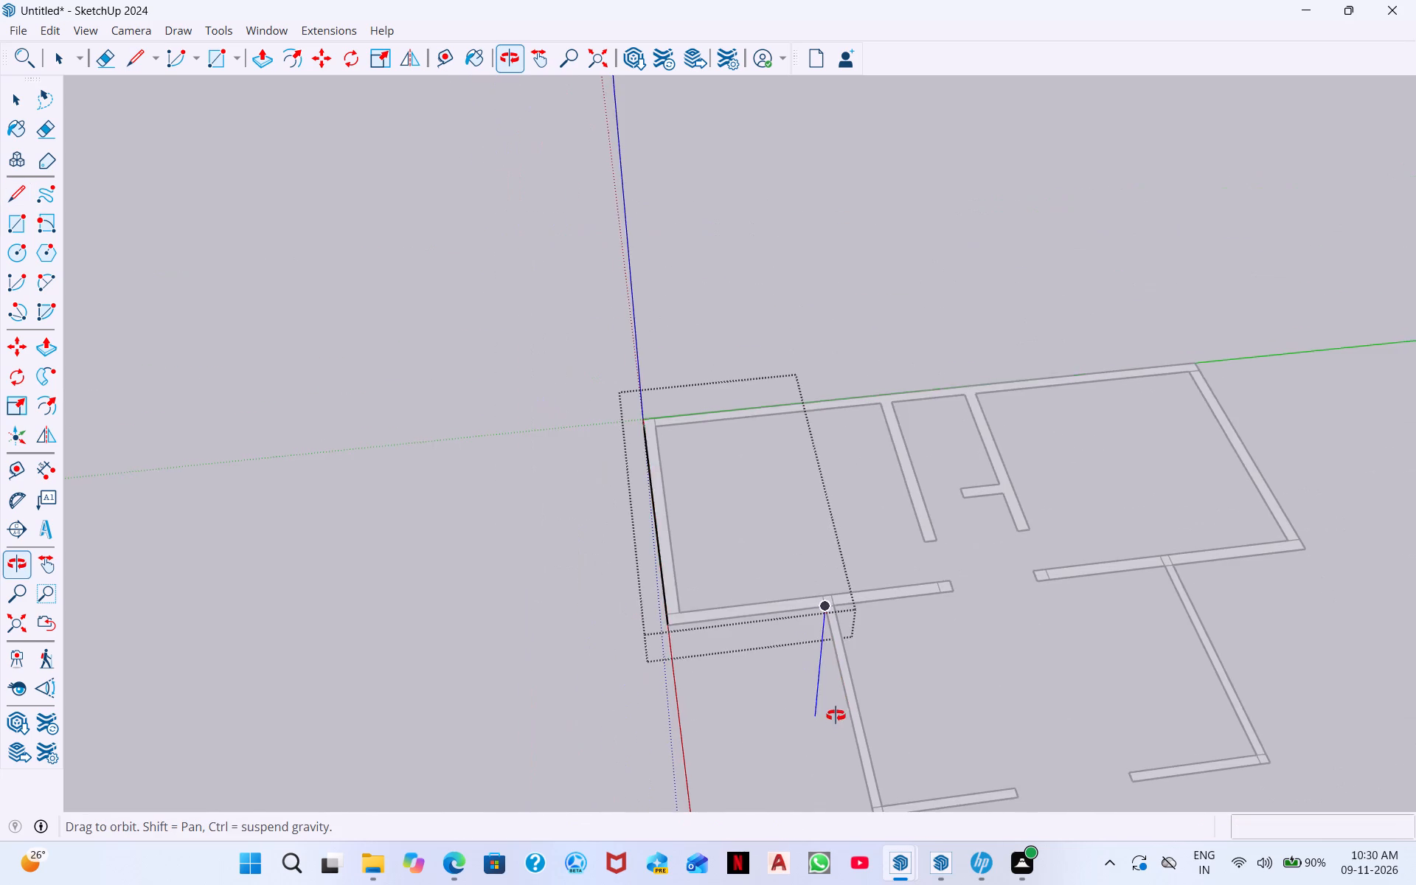
{"action": "middle_click_drag", "start_coordinate": [836, 715], "coordinate": [855, 610]}
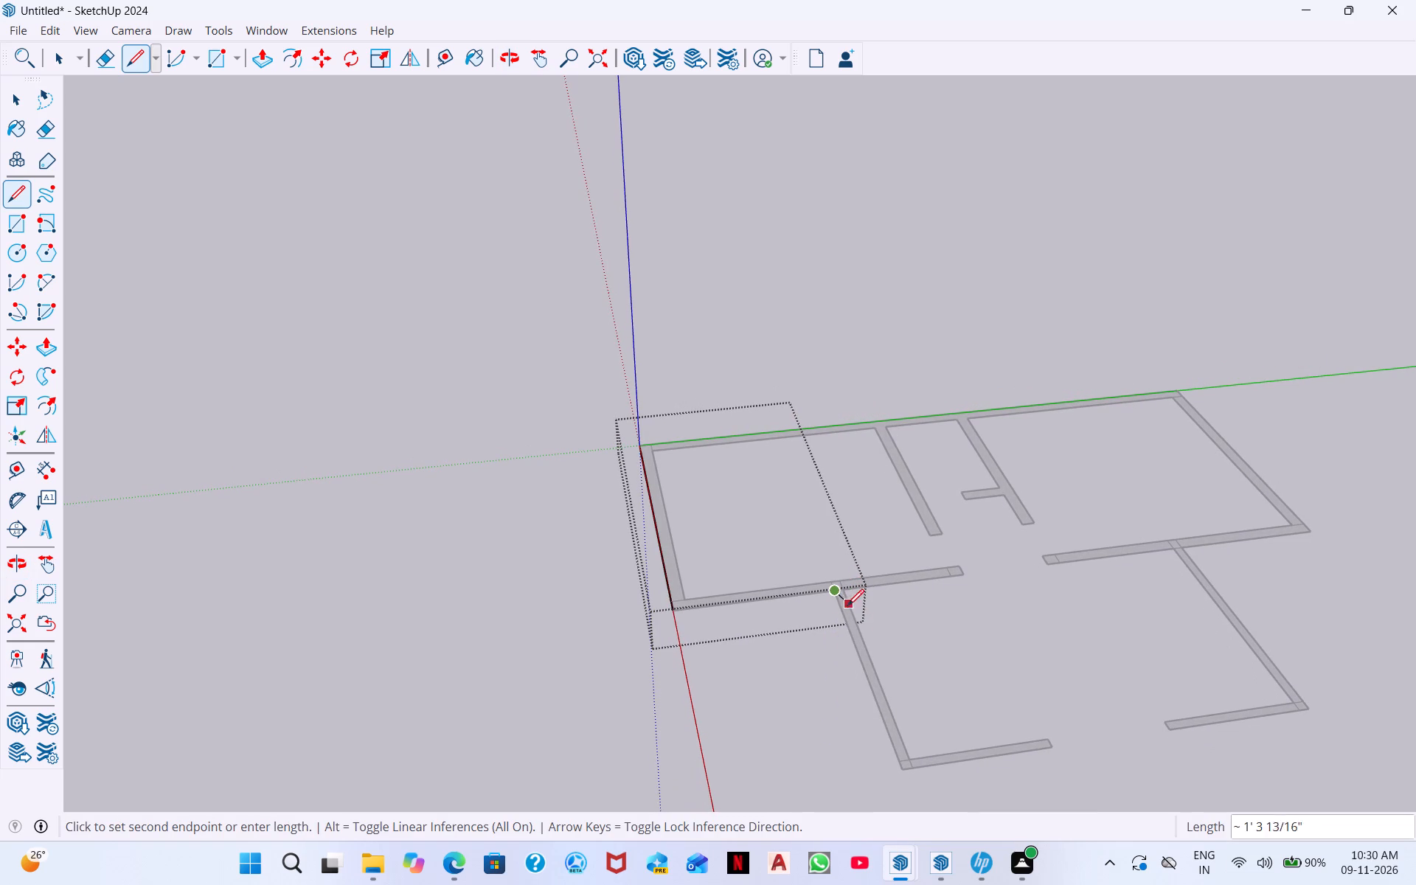
{"action": "scroll", "coordinate": [852, 585], "scroll_direction": "up", "scroll_amount": 14}
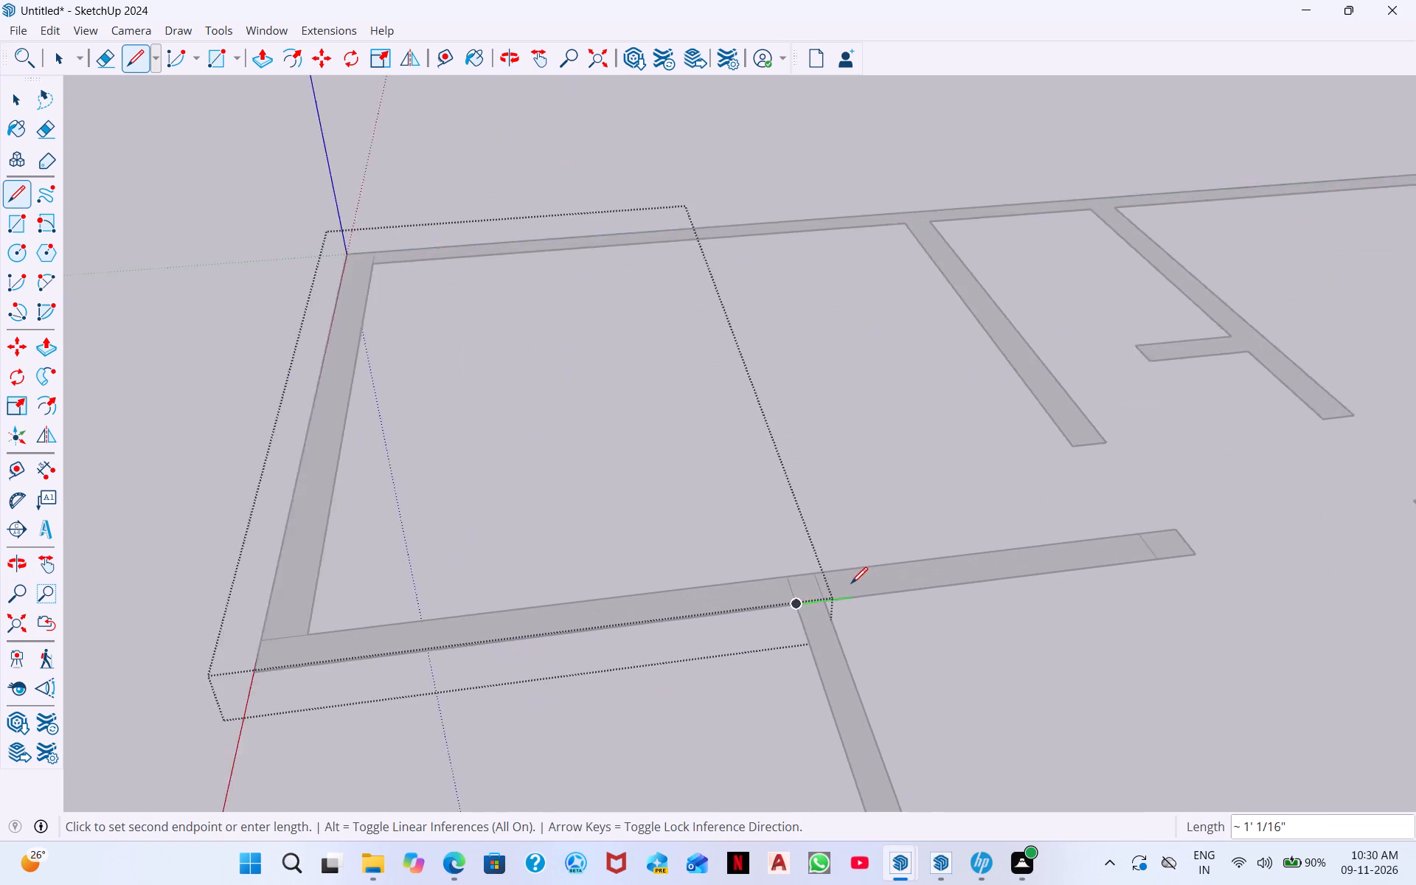
{"action": "scroll", "coordinate": [851, 583], "scroll_direction": "up", "scroll_amount": 1}
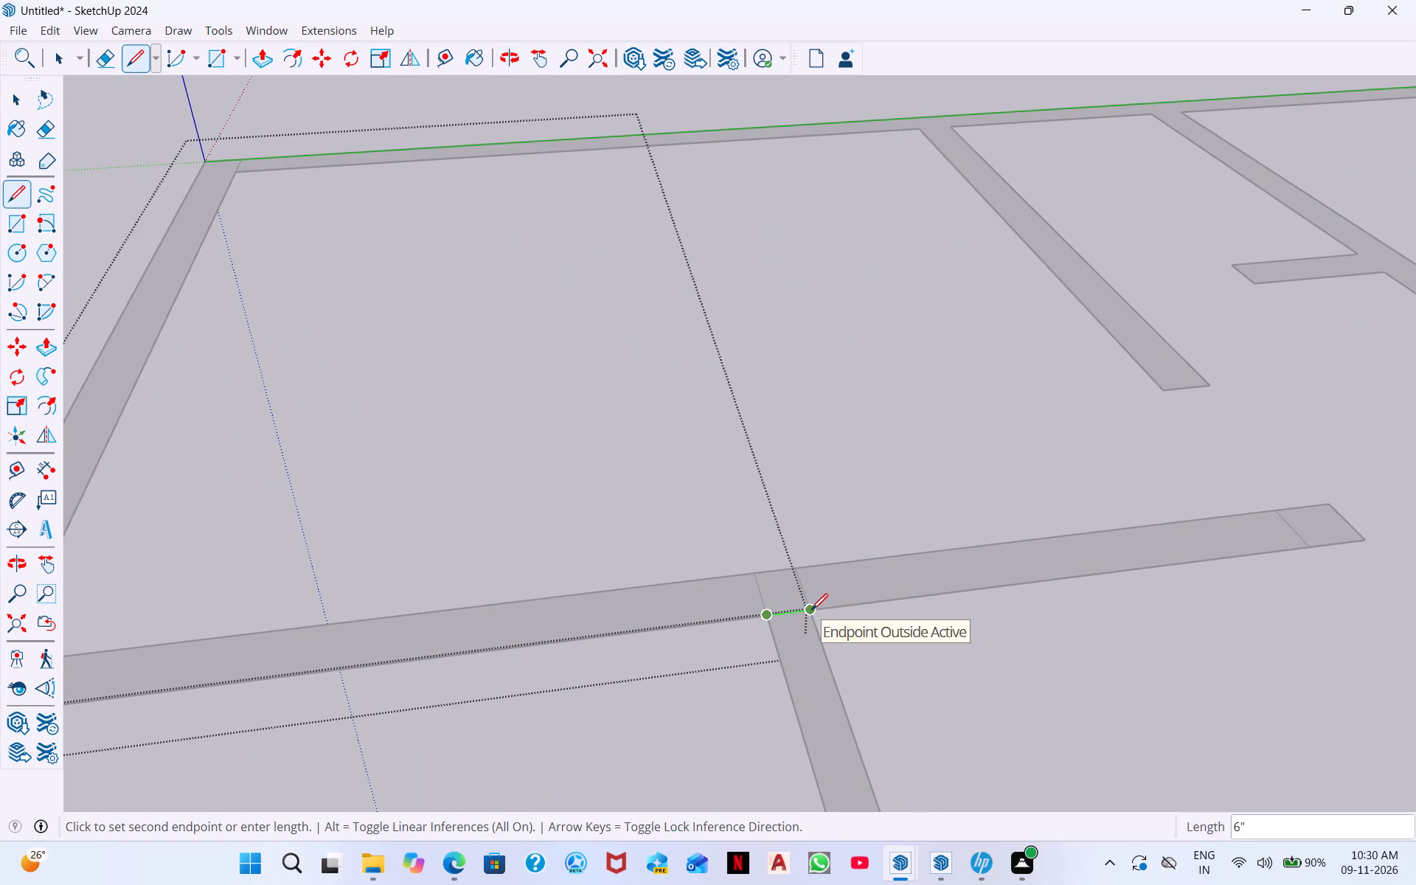
{"action": "left_click", "coordinate": [811, 610]}
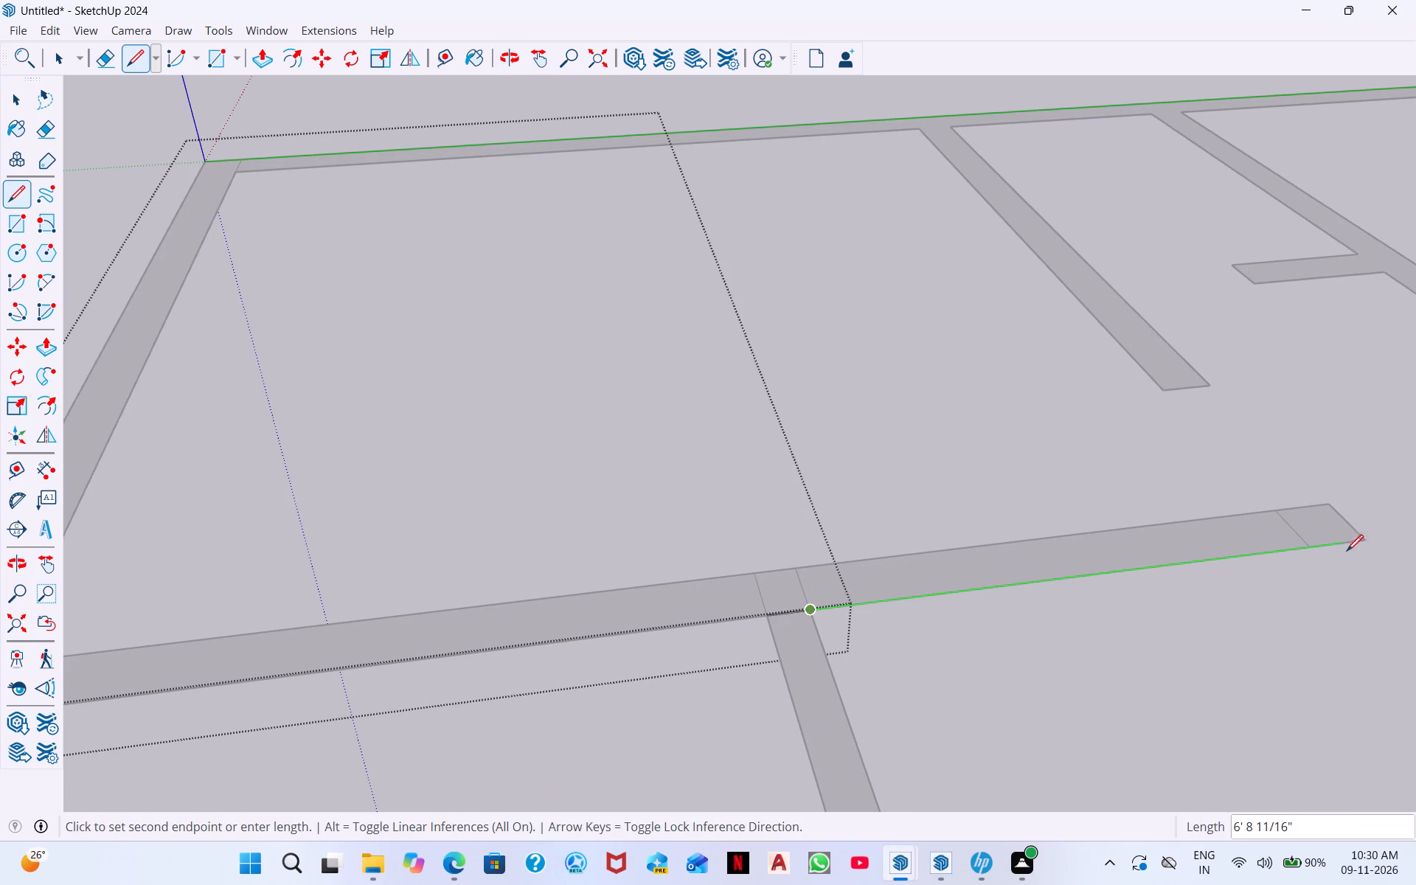
{"action": "left_click", "coordinate": [1361, 541]}
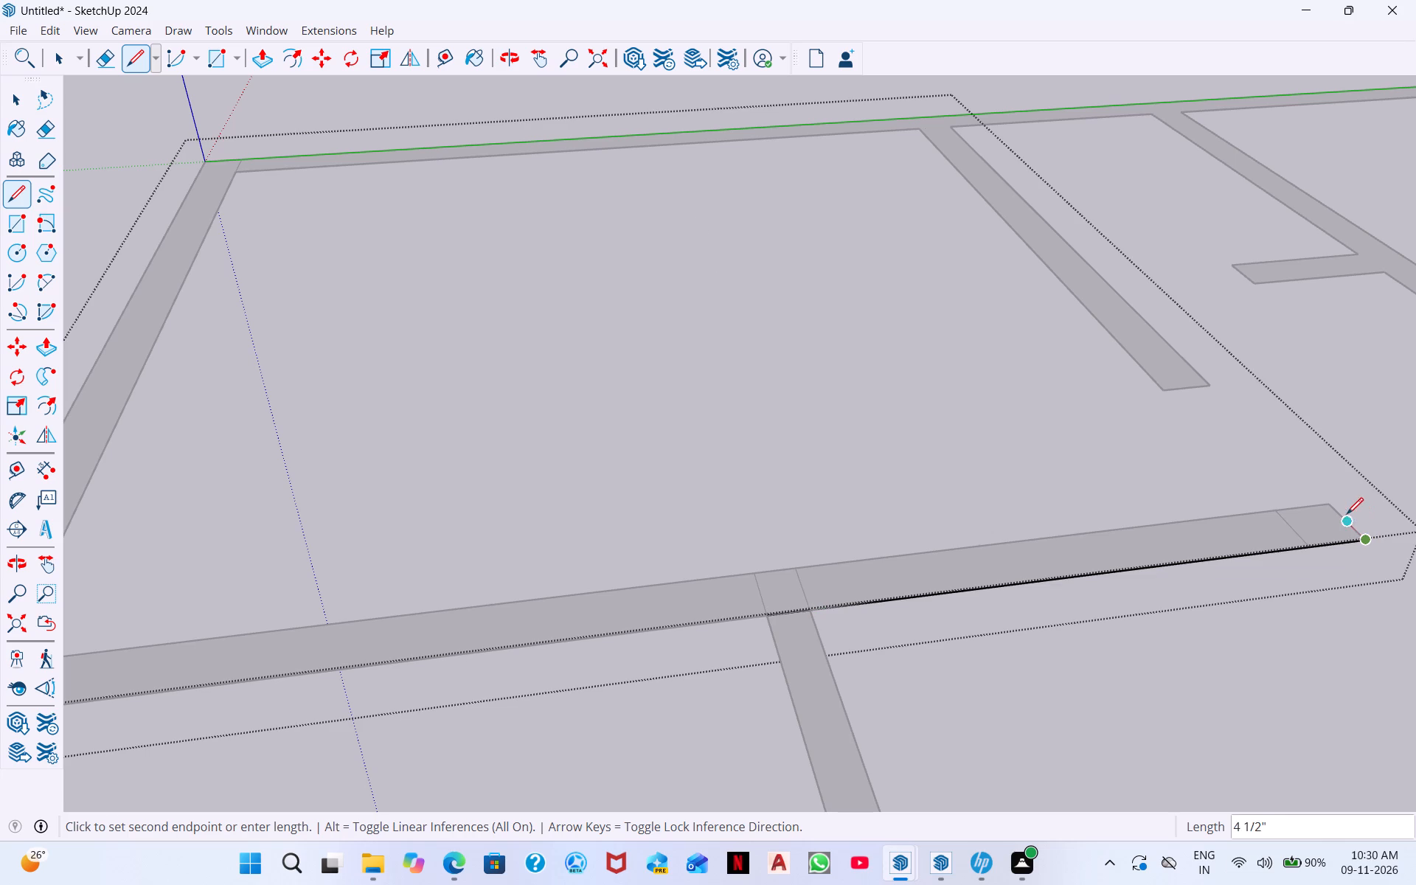
{"action": "left_click", "coordinate": [1330, 503]}
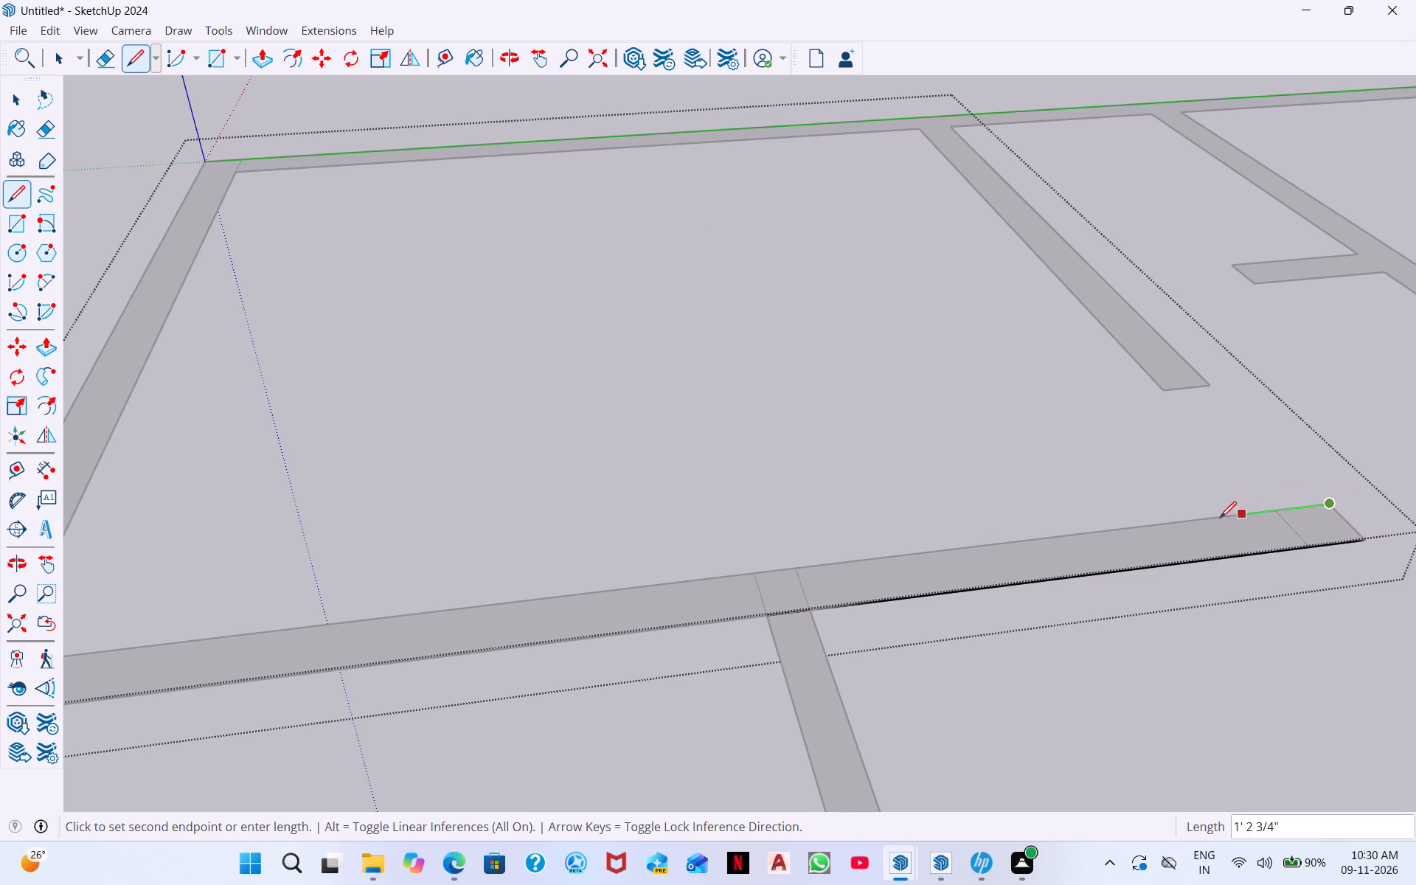
Trace the first room's inner edges along the front wall, 14'9" along the side wall, and along the back wall to the first partition.
{"action": "left_click", "coordinate": [791, 566]}
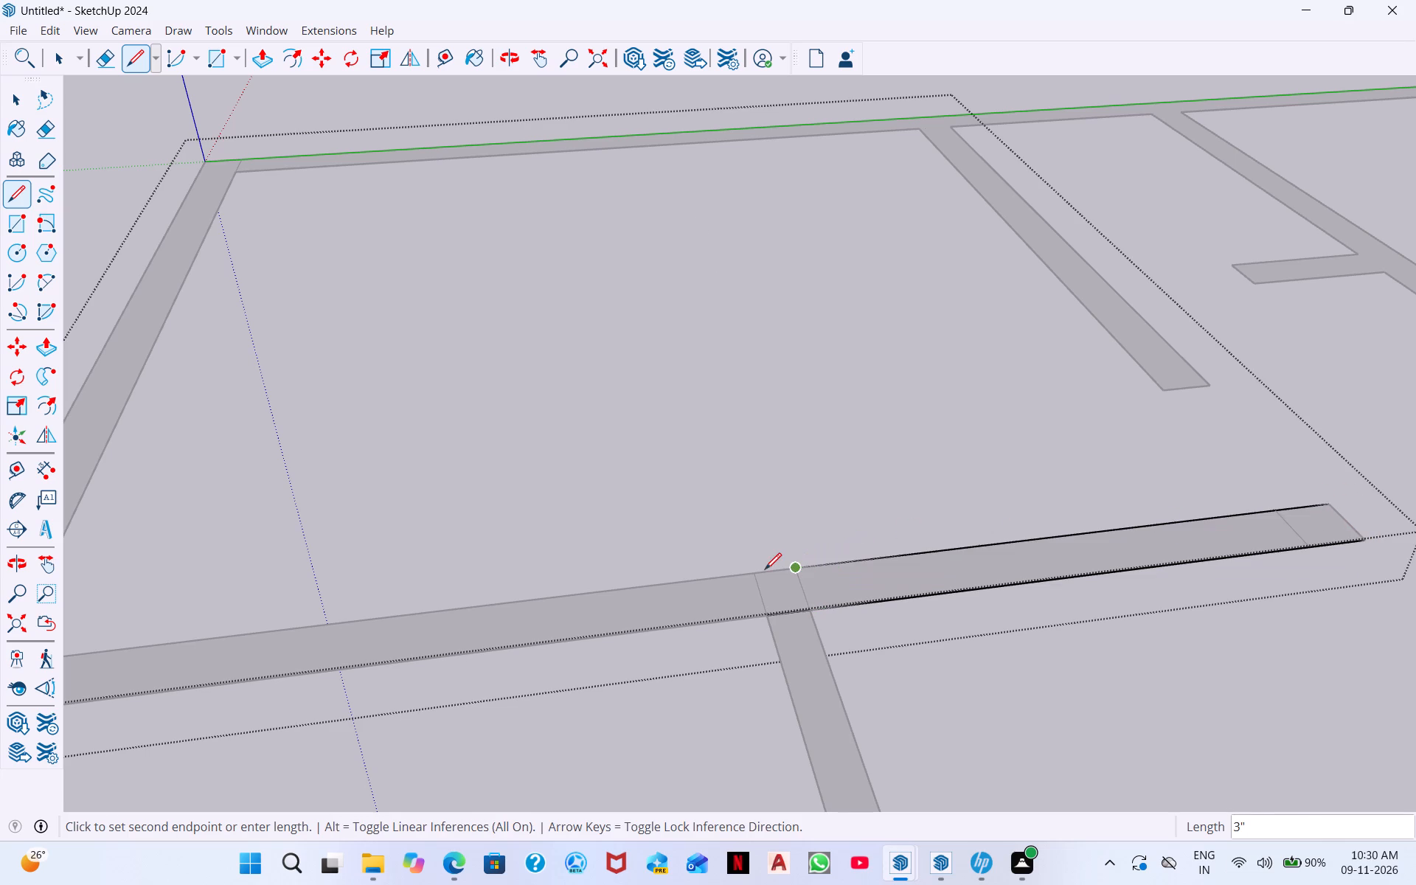
{"action": "left_click", "coordinate": [746, 574]}
{"action": "scroll", "coordinate": [428, 594], "scroll_direction": "down", "scroll_amount": 7}
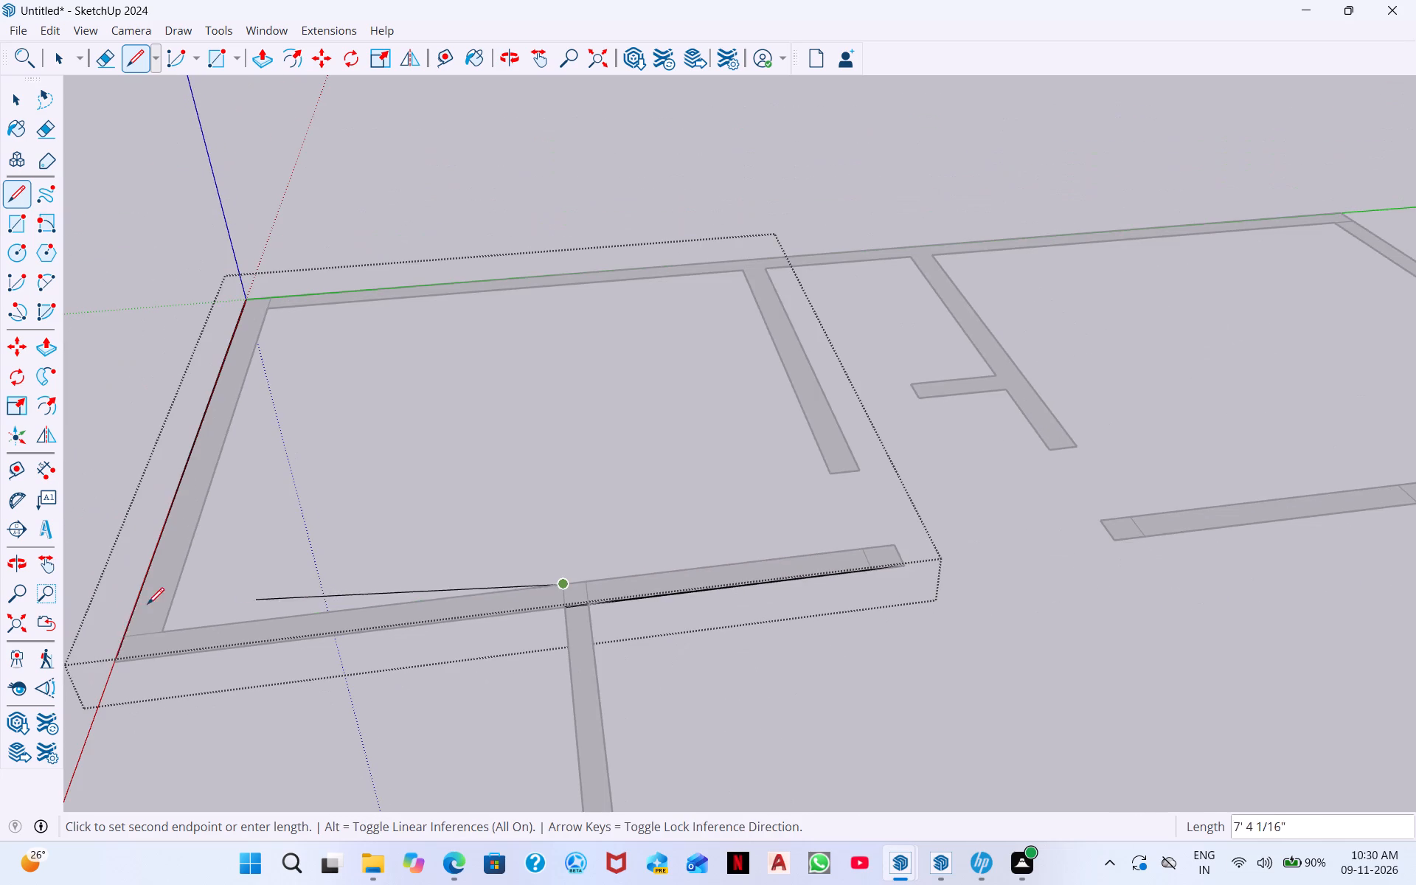
{"action": "left_click", "coordinate": [164, 631]}
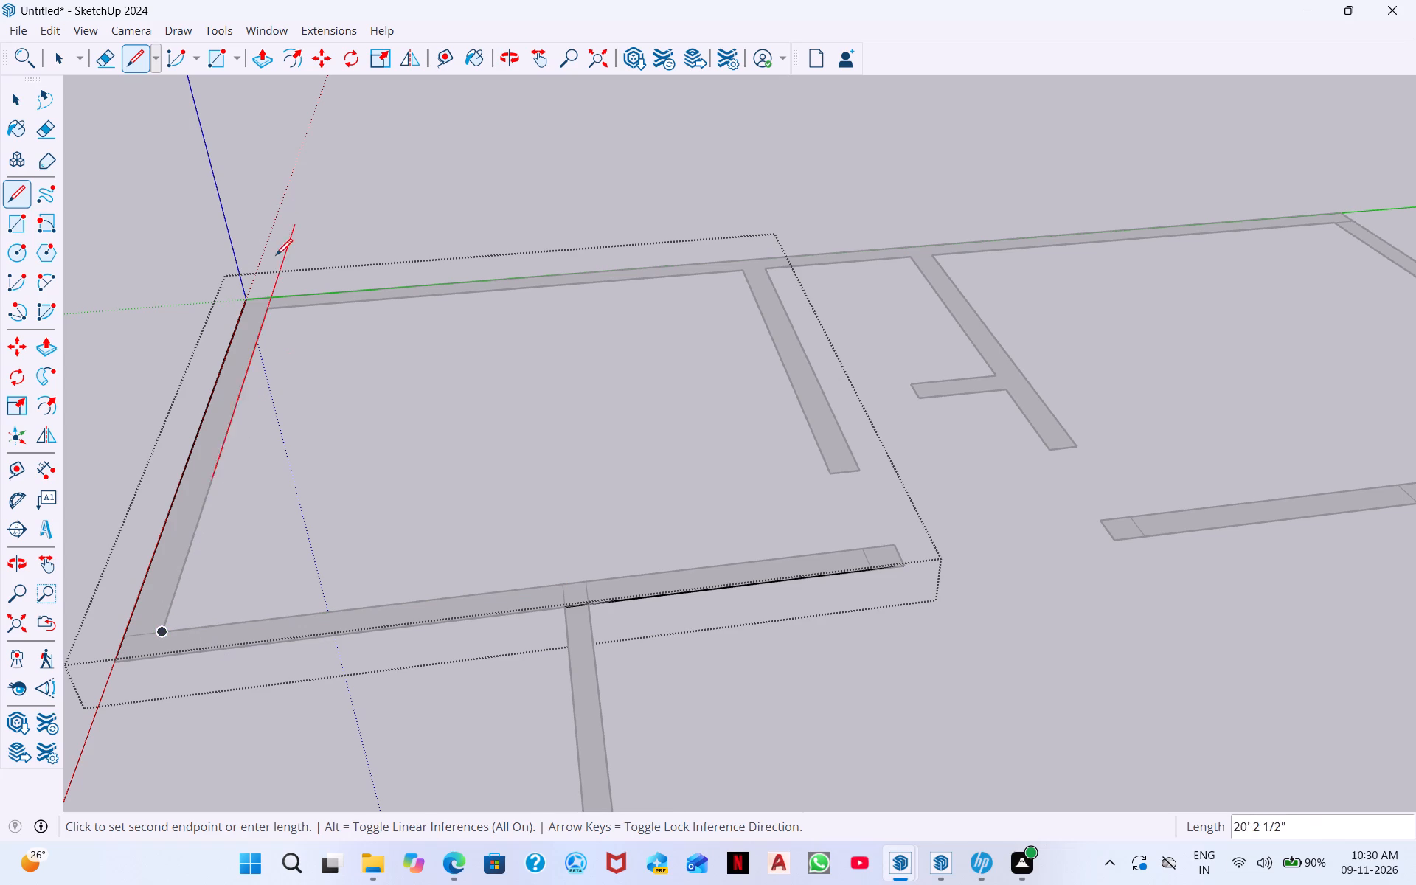
{"action": "left_click", "coordinate": [268, 310]}
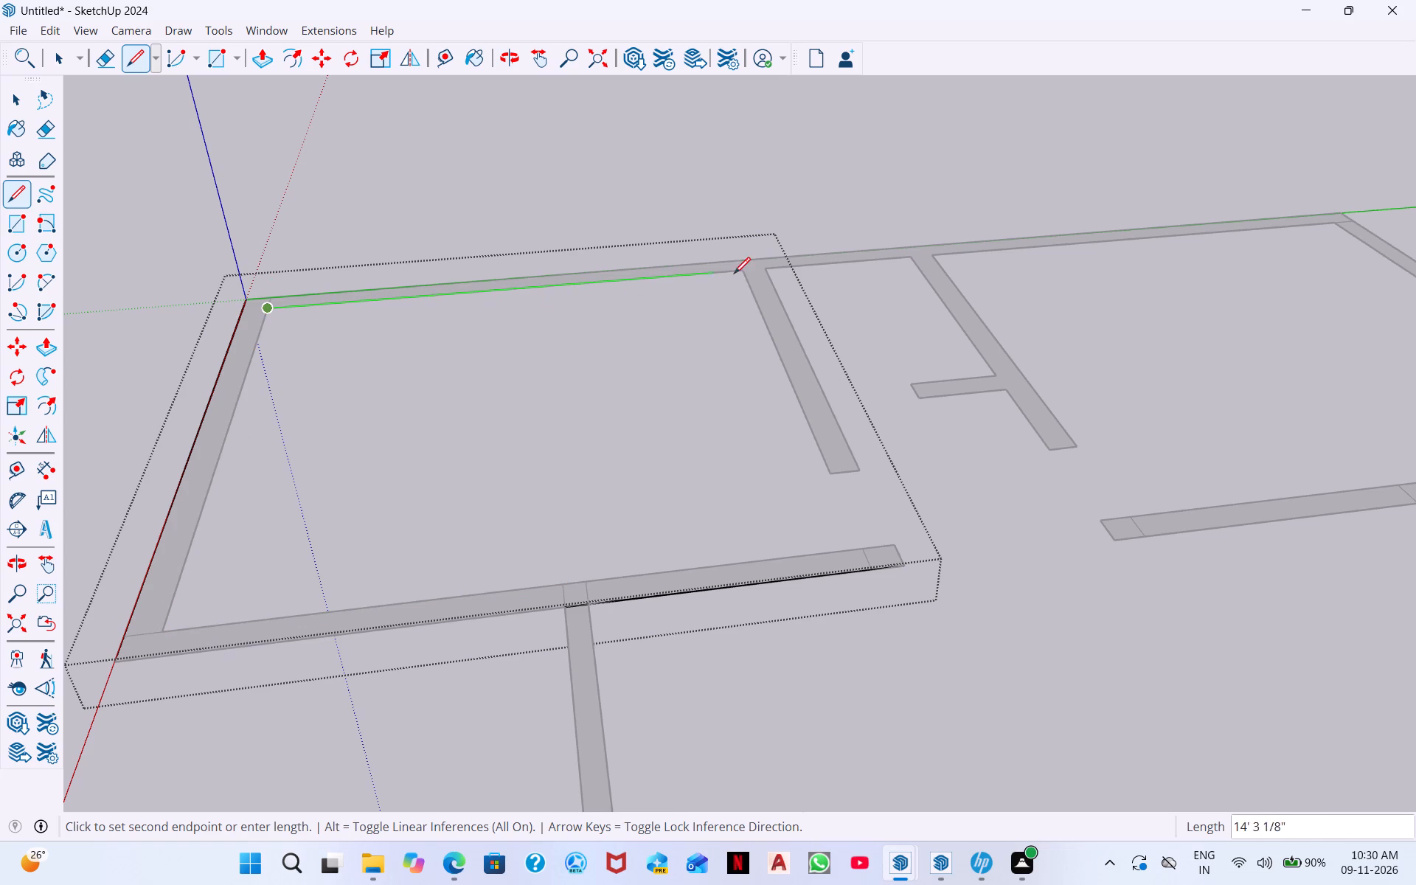
{"action": "left_click", "coordinate": [743, 267]}
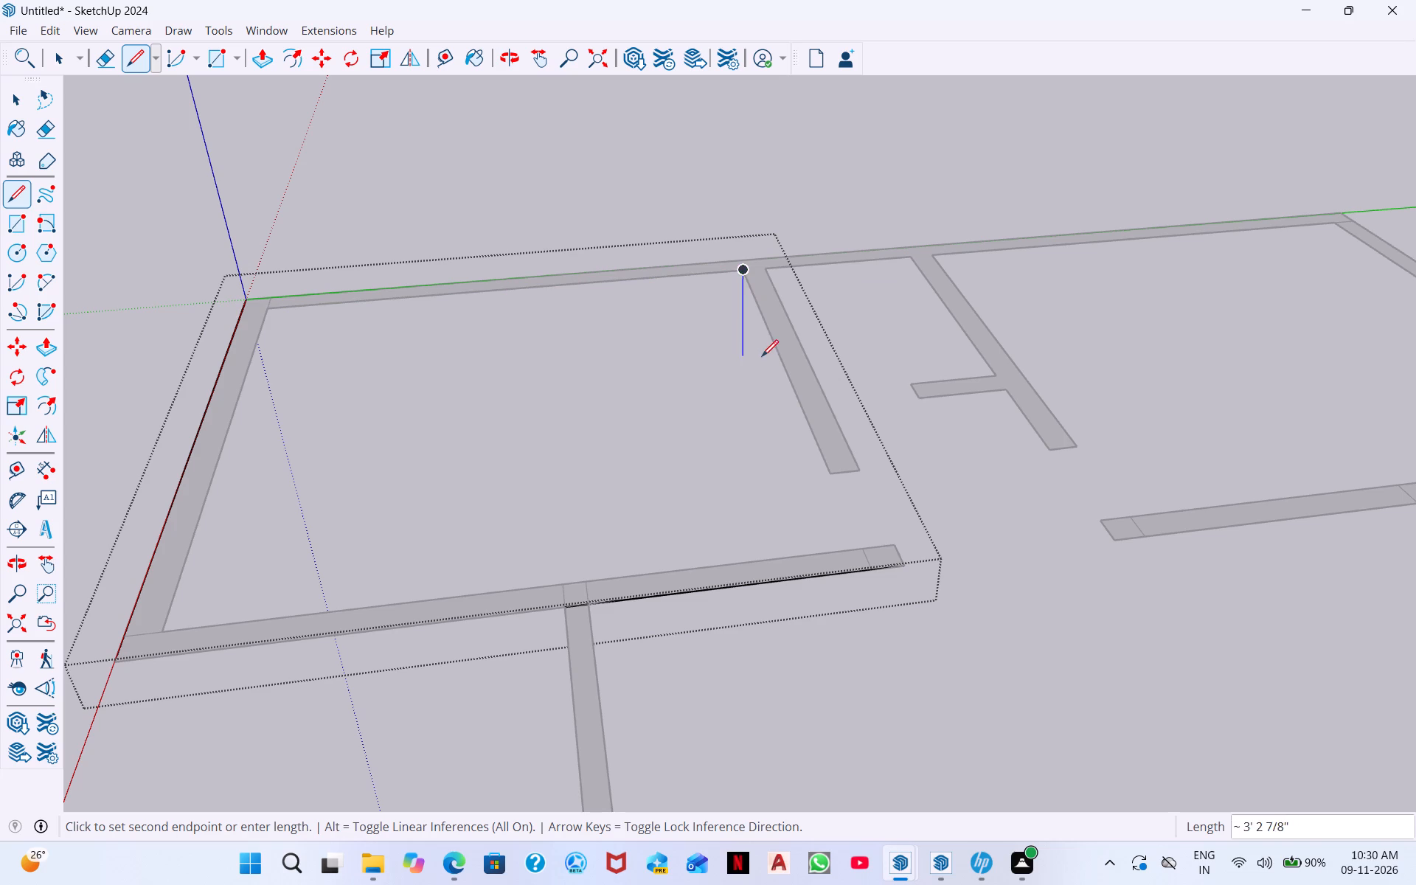
Trace around the first partition's sides and end, continuing along the inner back wall to the second partition.
{"action": "left_click", "coordinate": [830, 473]}
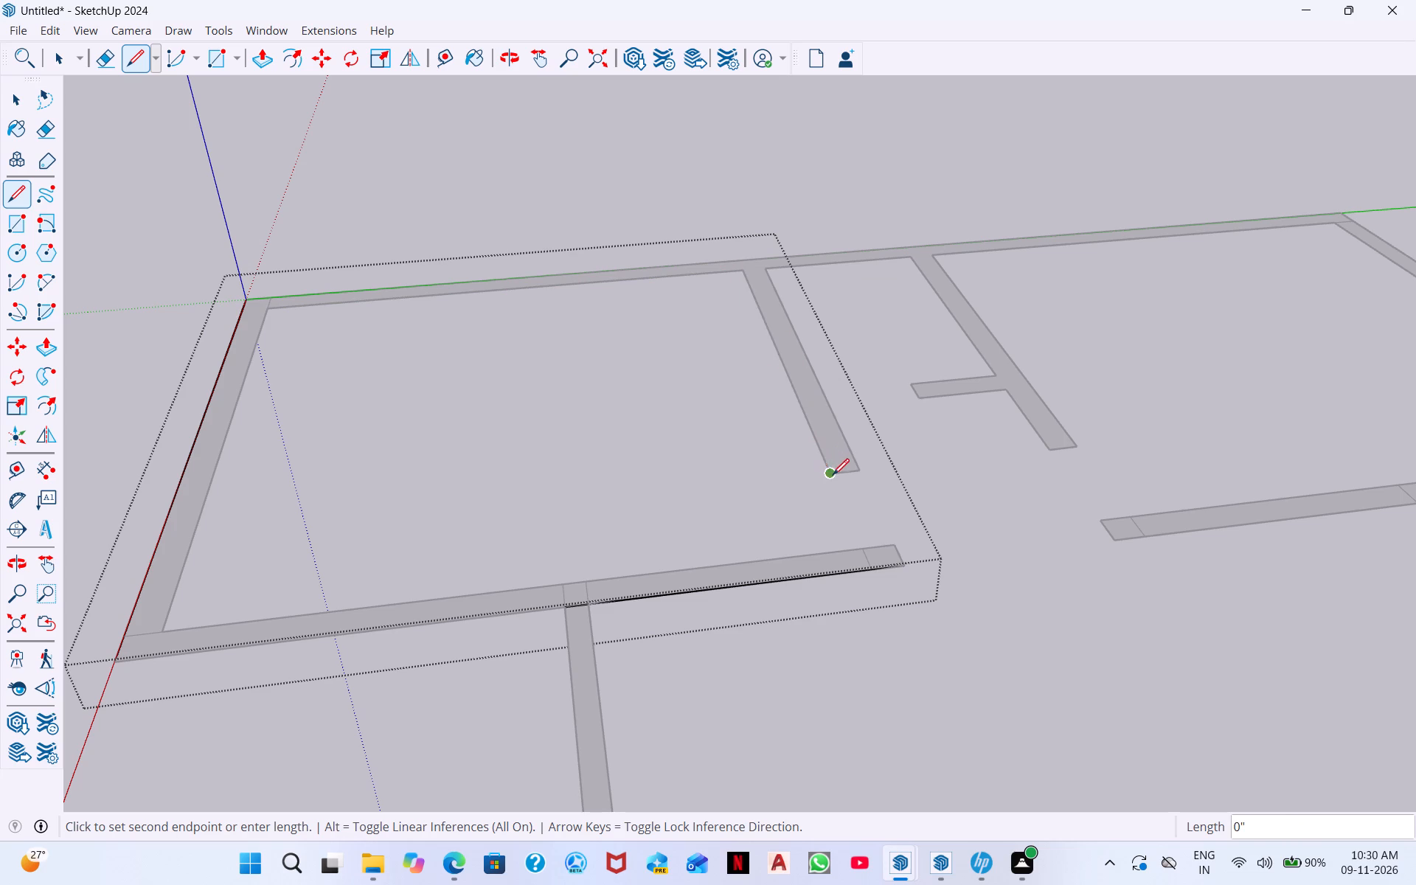
{"action": "left_click", "coordinate": [858, 471]}
{"action": "left_click", "coordinate": [771, 271]}
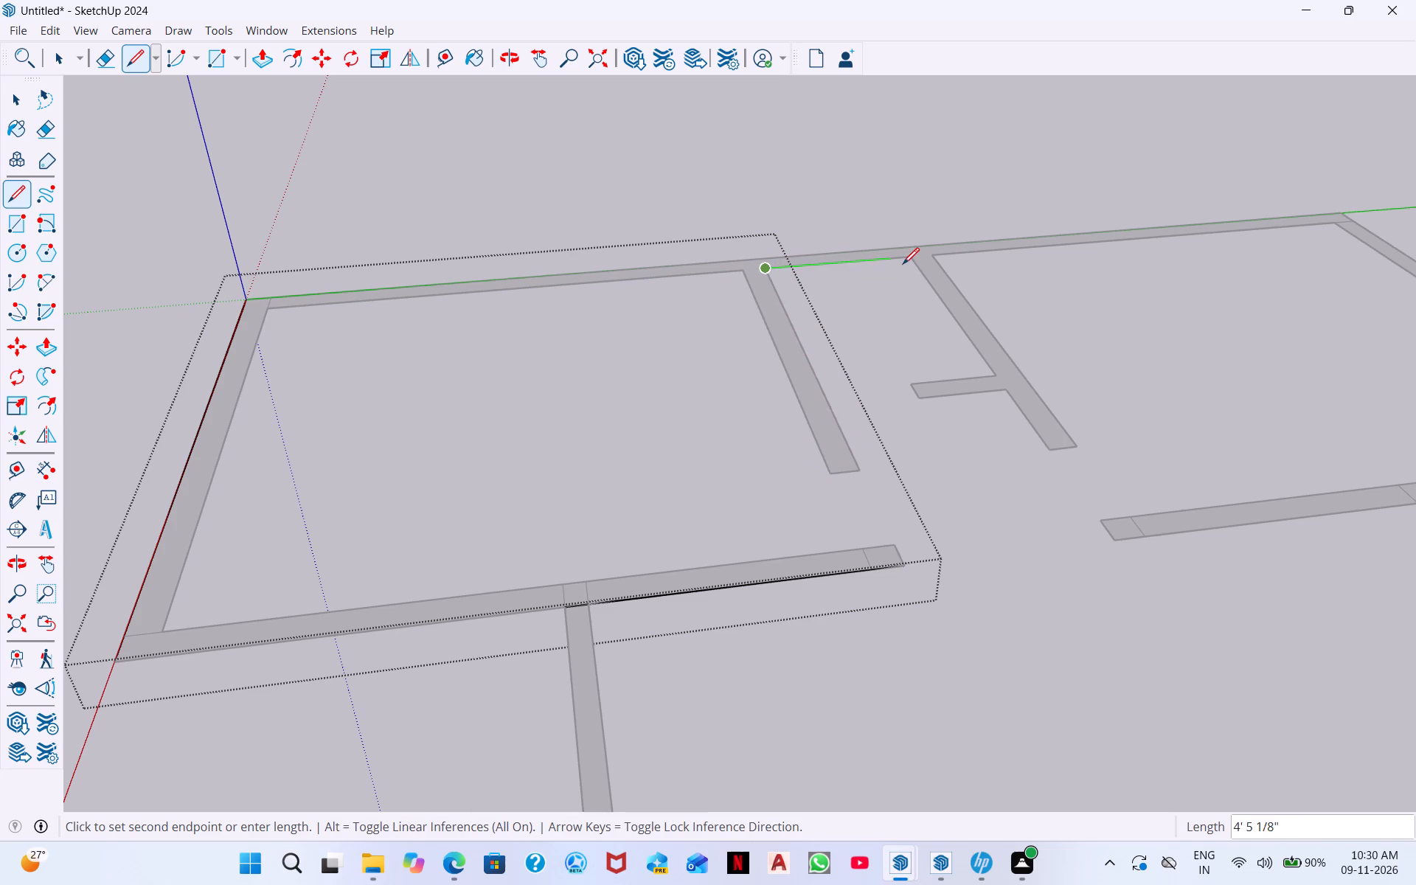
{"action": "left_click", "coordinate": [911, 257]}
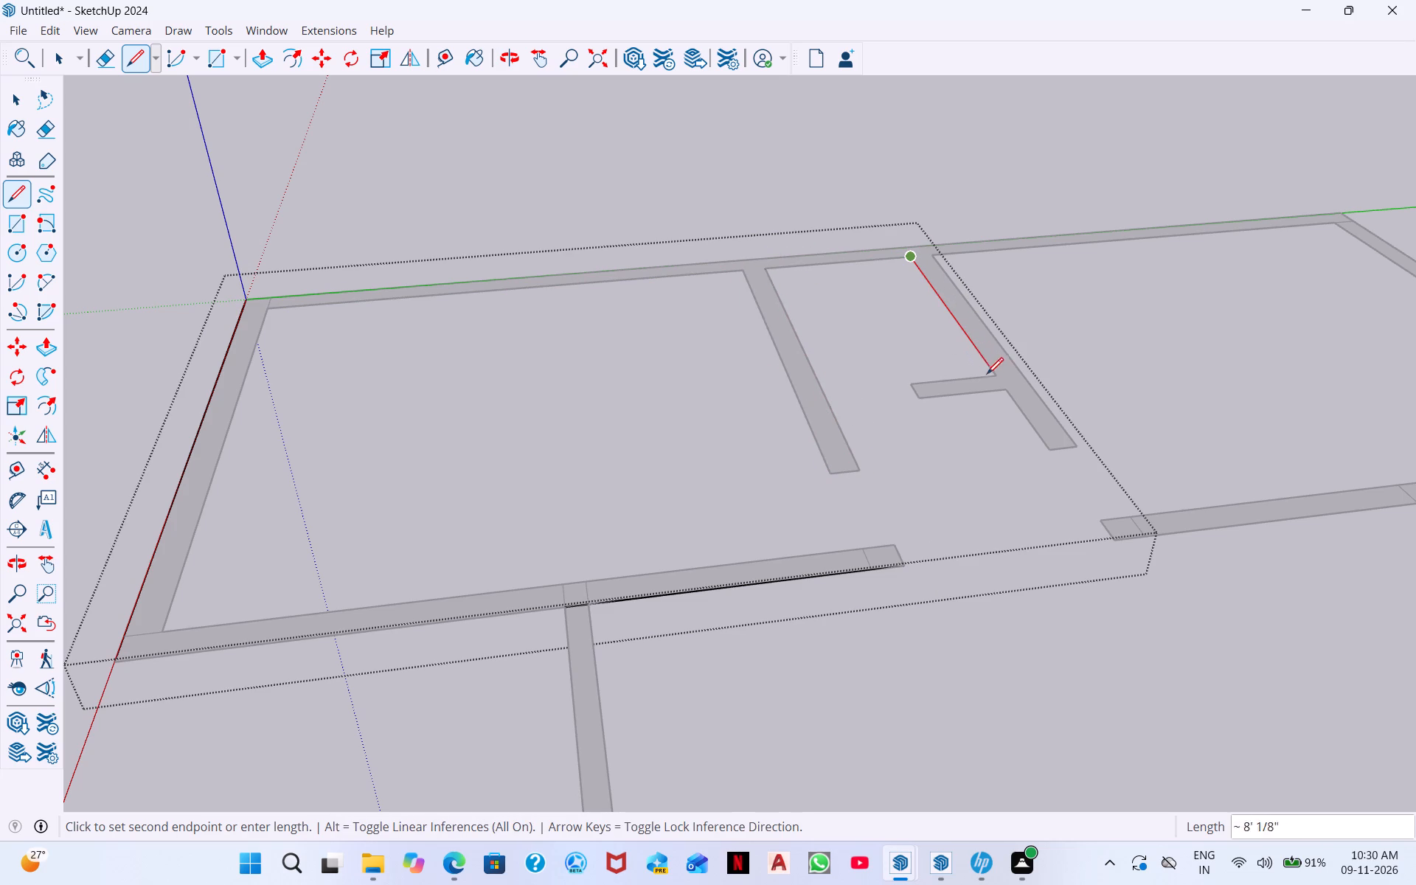
Trace around the second partition, including its 2'6" stub wall and 9" end, back to the inner back wall.
{"action": "left_click", "coordinate": [993, 373]}
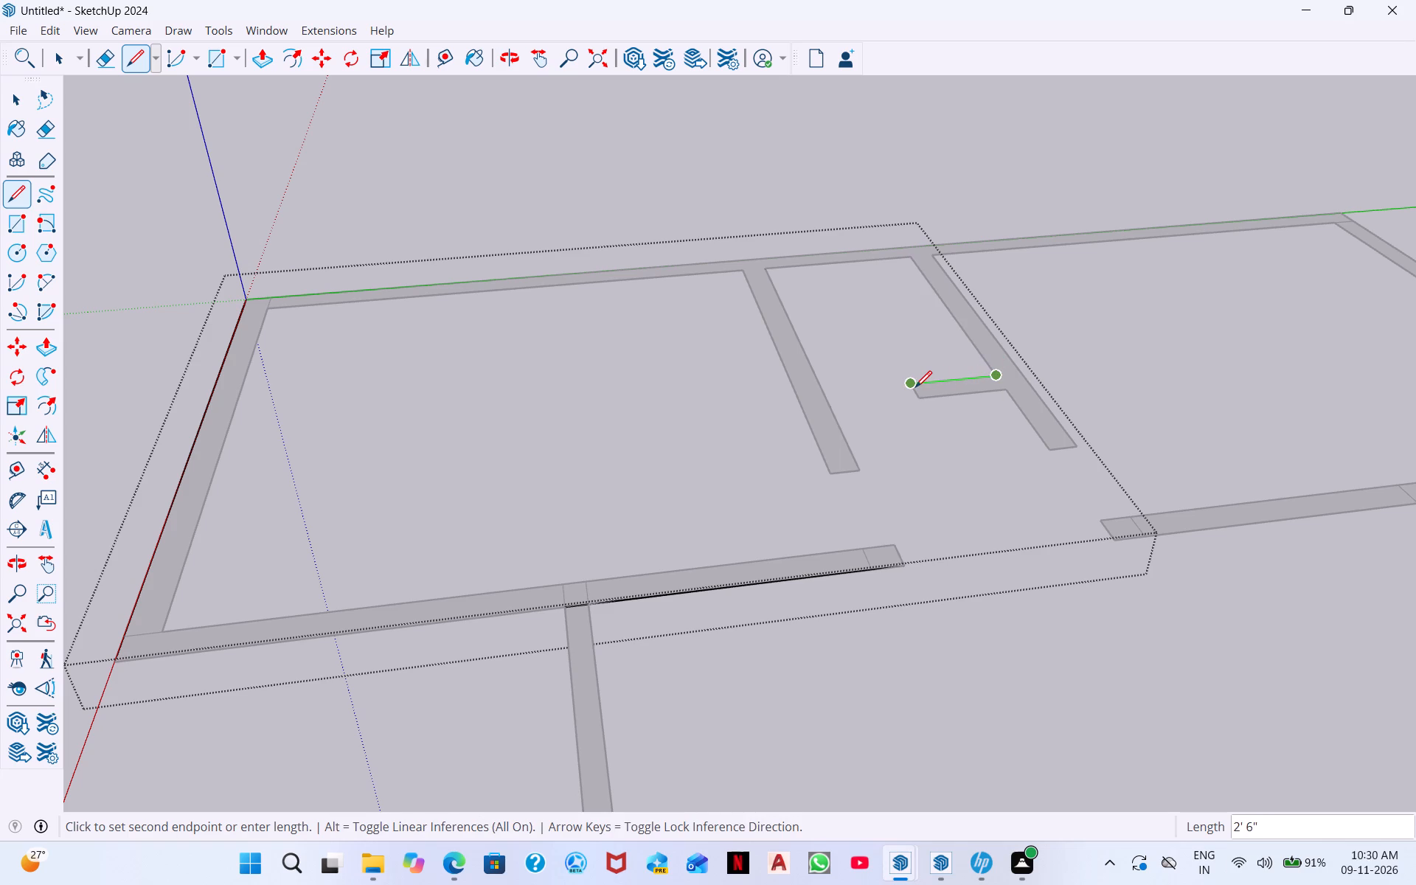
{"action": "left_click", "coordinate": [915, 387]}
{"action": "left_click", "coordinate": [920, 400]}
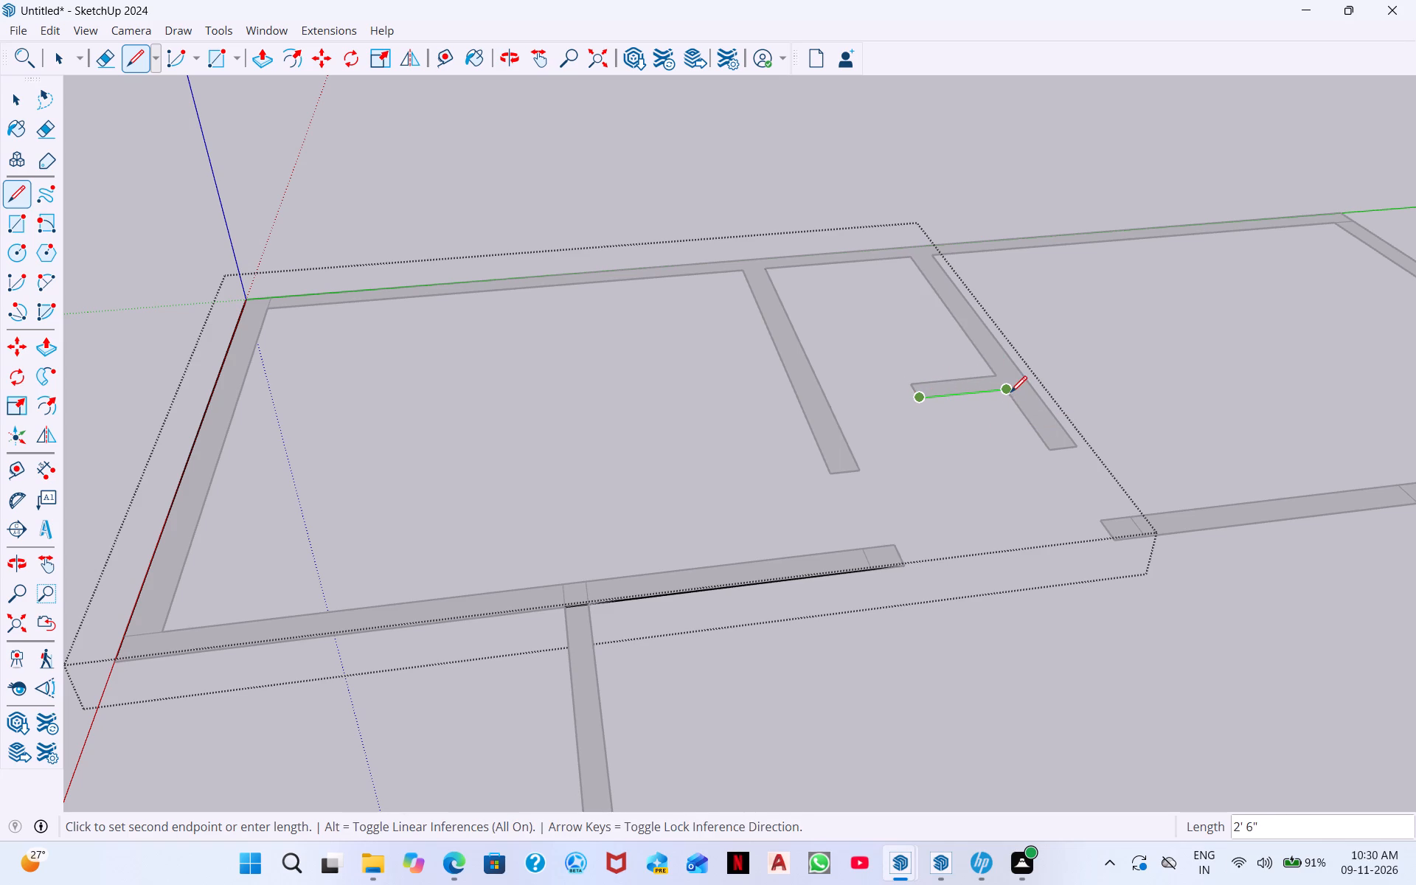
{"action": "left_click", "coordinate": [1010, 392]}
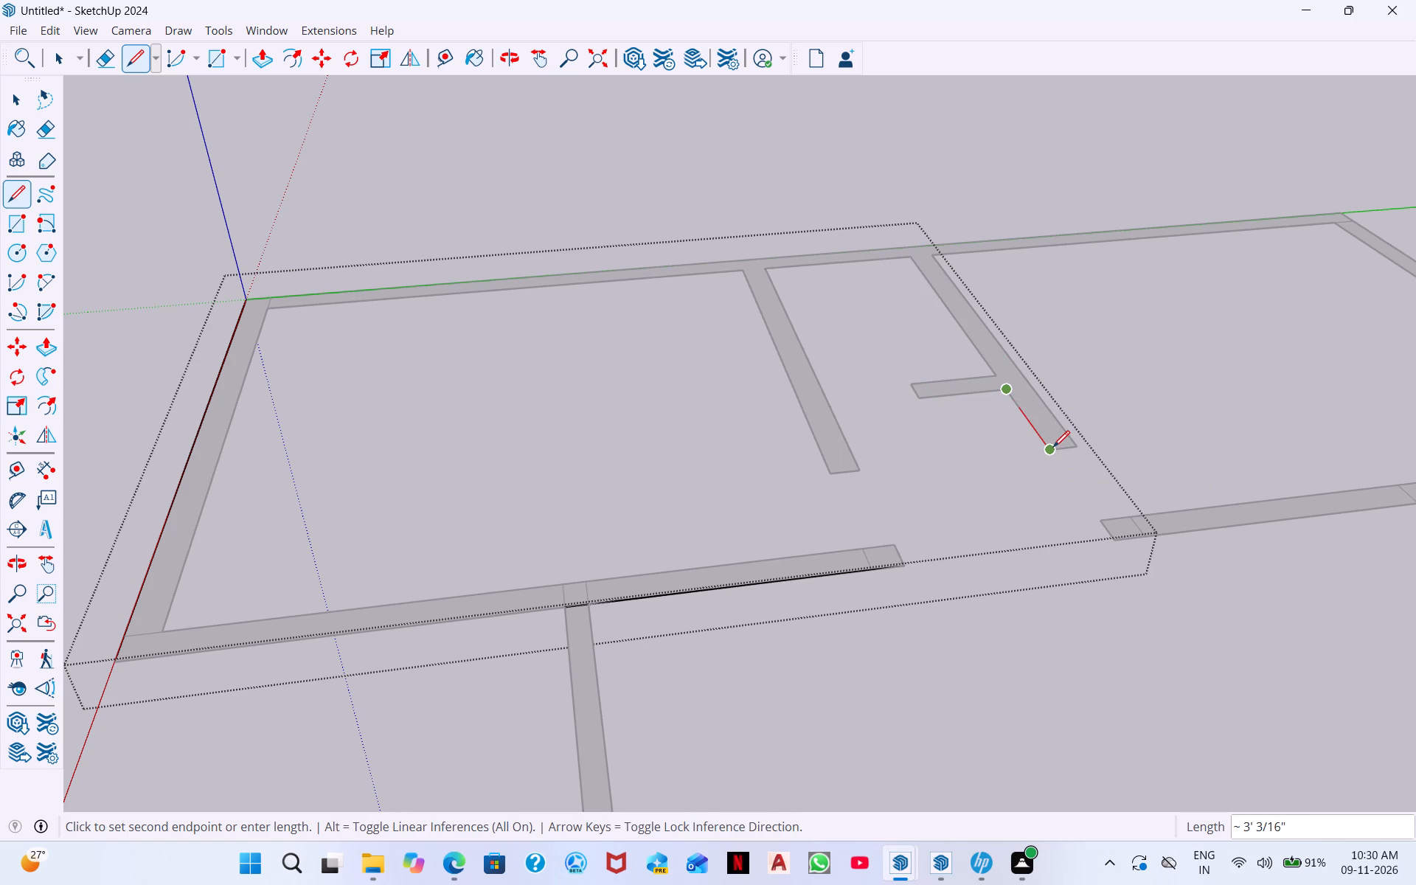
{"action": "left_click", "coordinate": [1053, 448]}
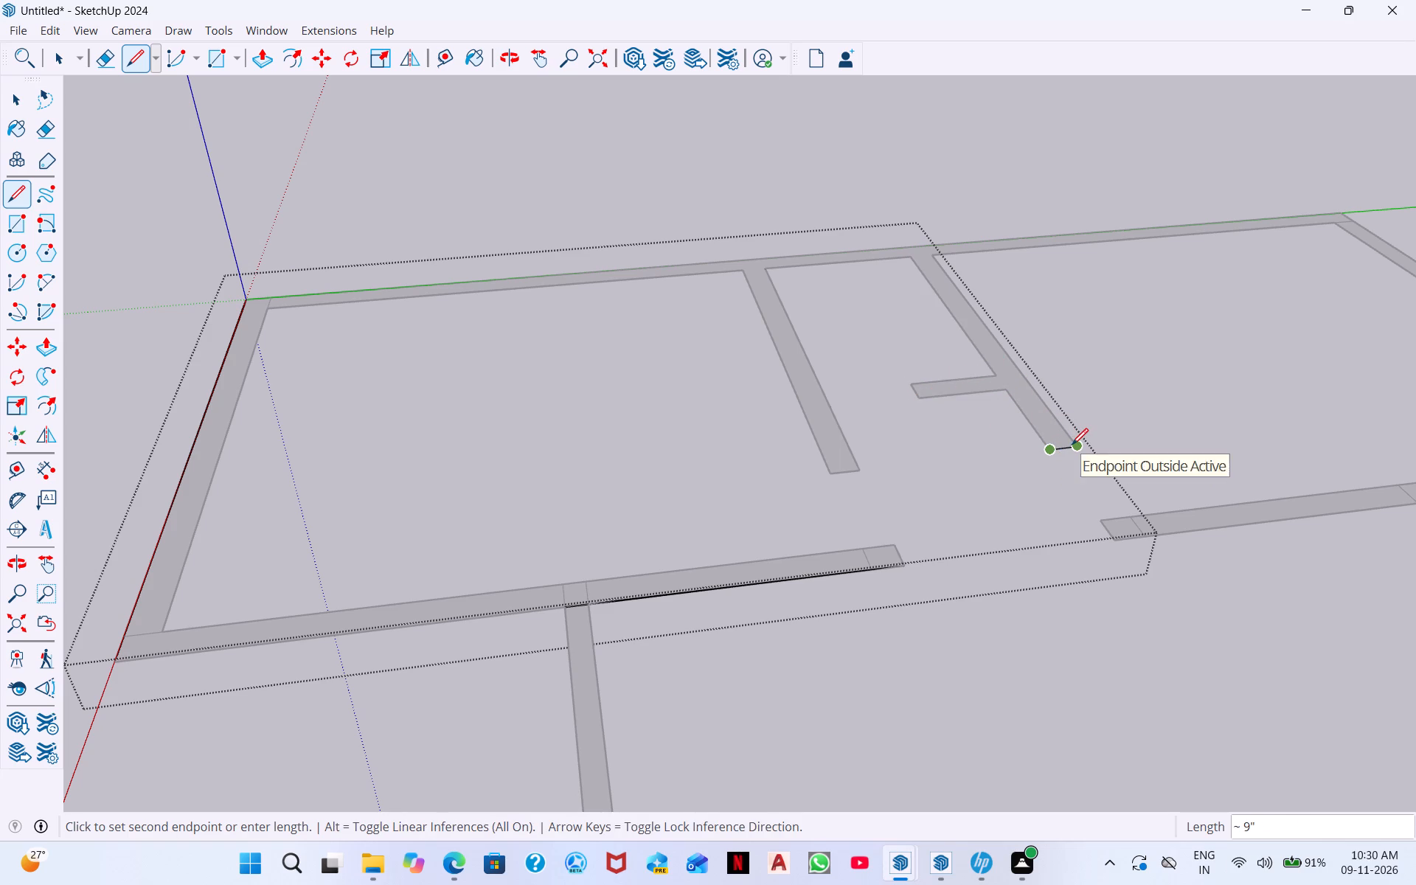
{"action": "left_click", "coordinate": [1072, 445]}
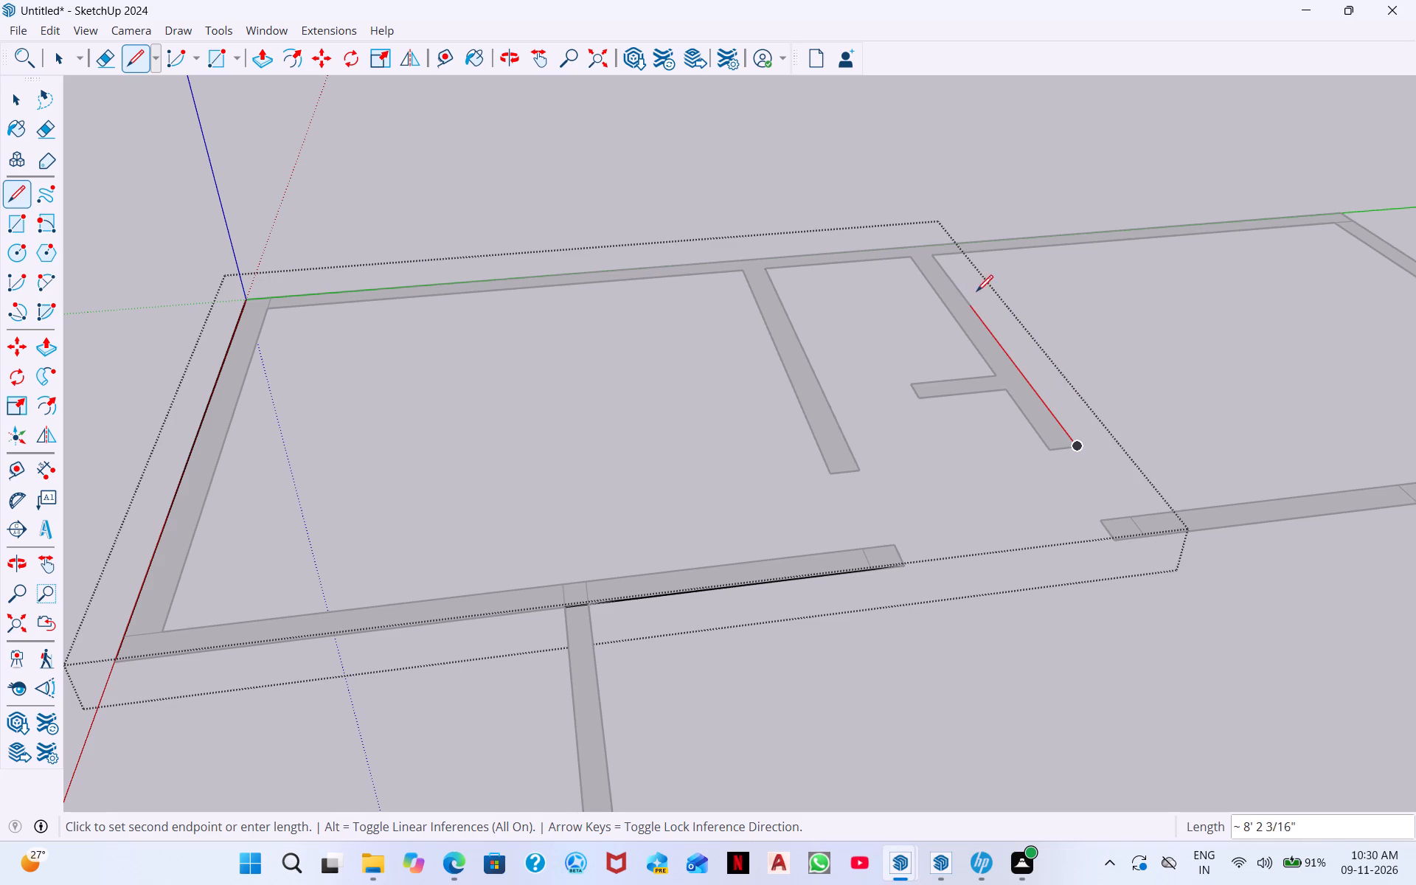
{"action": "left_click", "coordinate": [937, 257]}
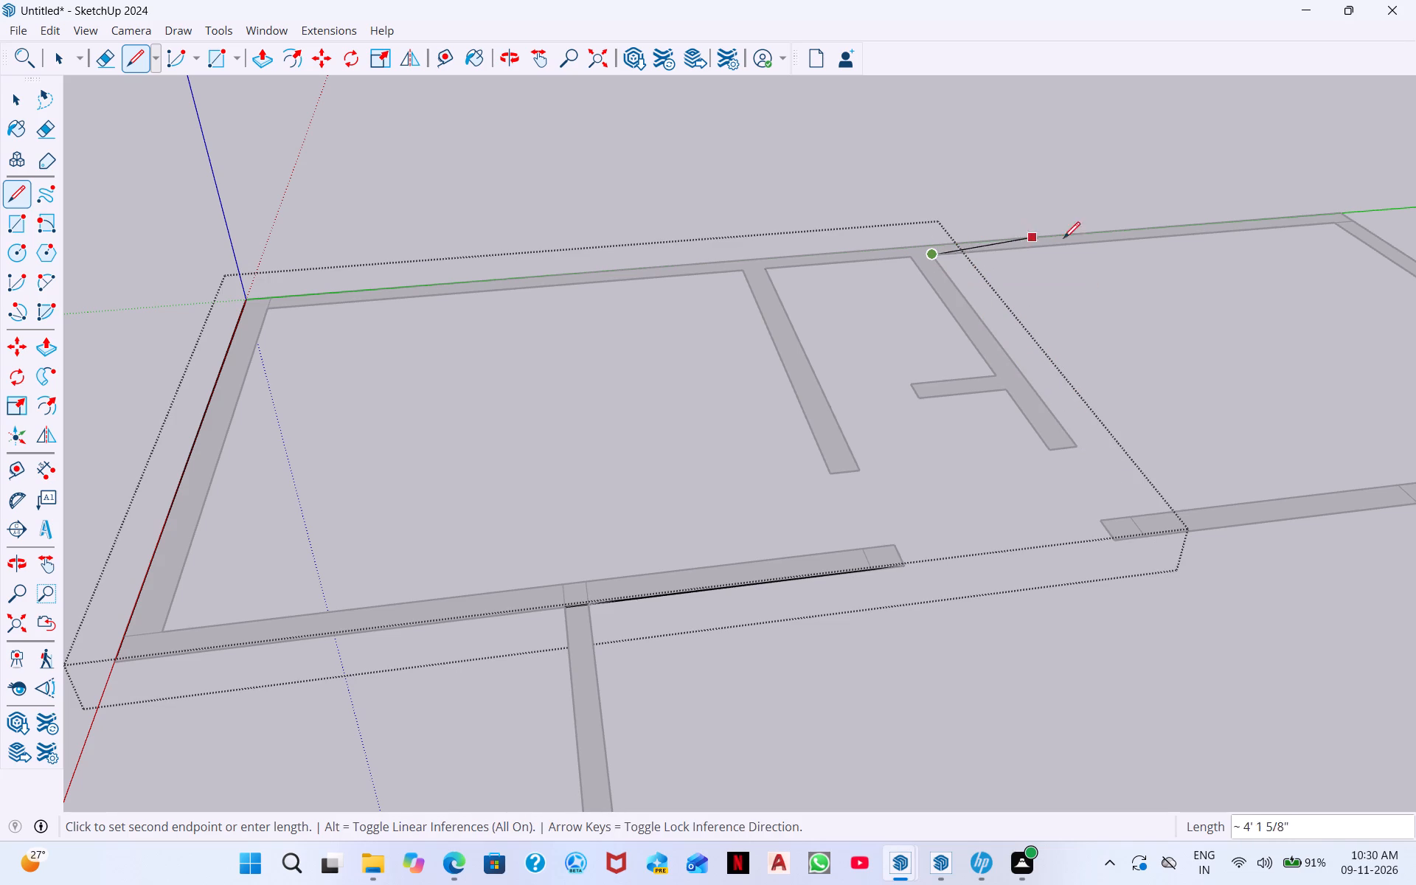
Trace the far room's inner edges 15' along the back wall and 14'9" along the side wall.
{"action": "left_click", "coordinate": [1331, 226]}
{"action": "scroll", "coordinate": [1394, 293], "scroll_direction": "down", "scroll_amount": 8}
{"action": "middle_click_drag", "start_coordinate": [1383, 313], "coordinate": [1372, 313]}
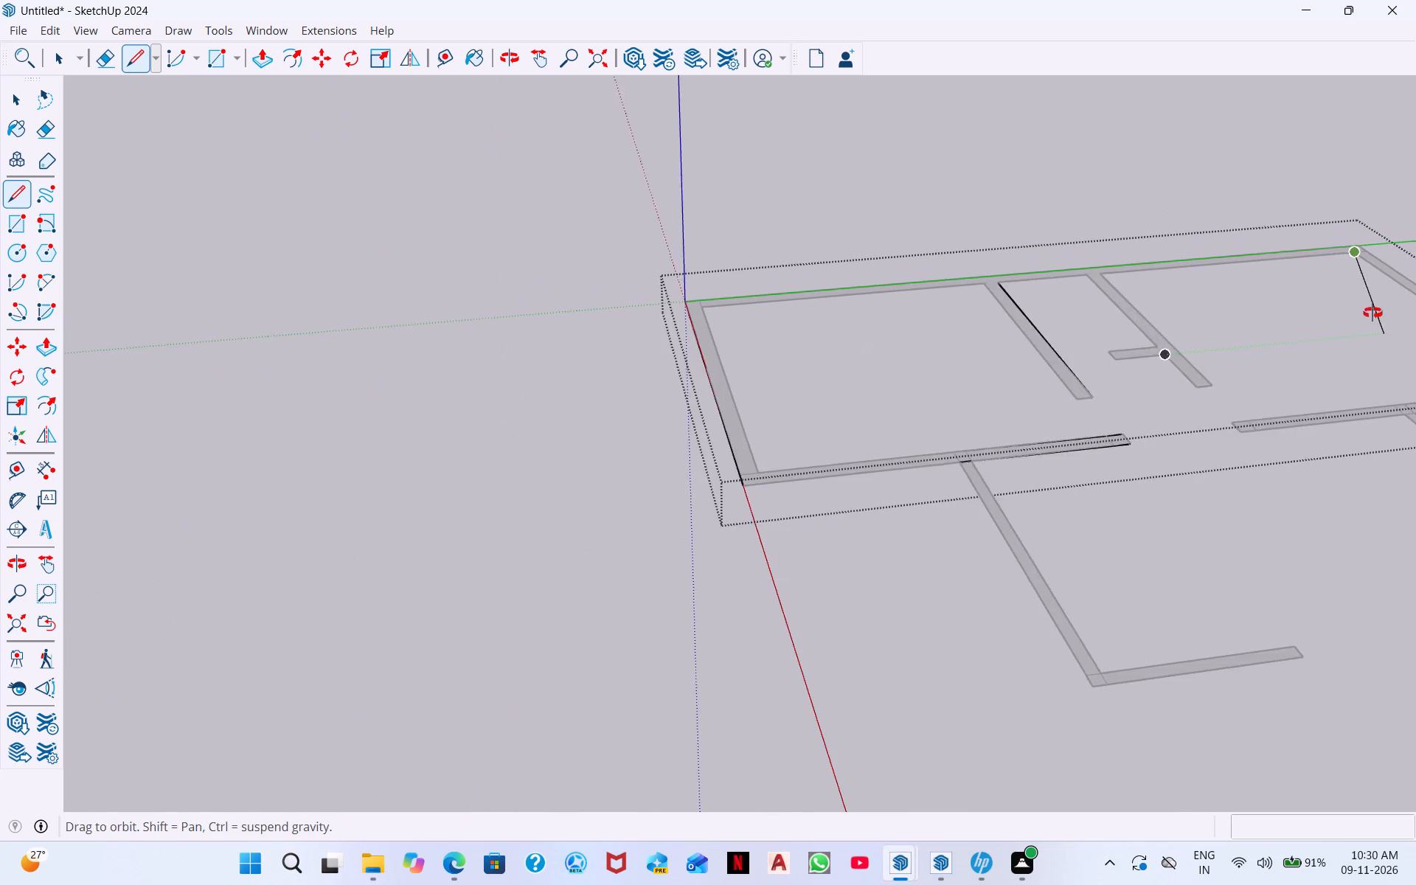
{"action": "middle_click_drag", "start_coordinate": [1372, 313], "coordinate": [1415, 364]}
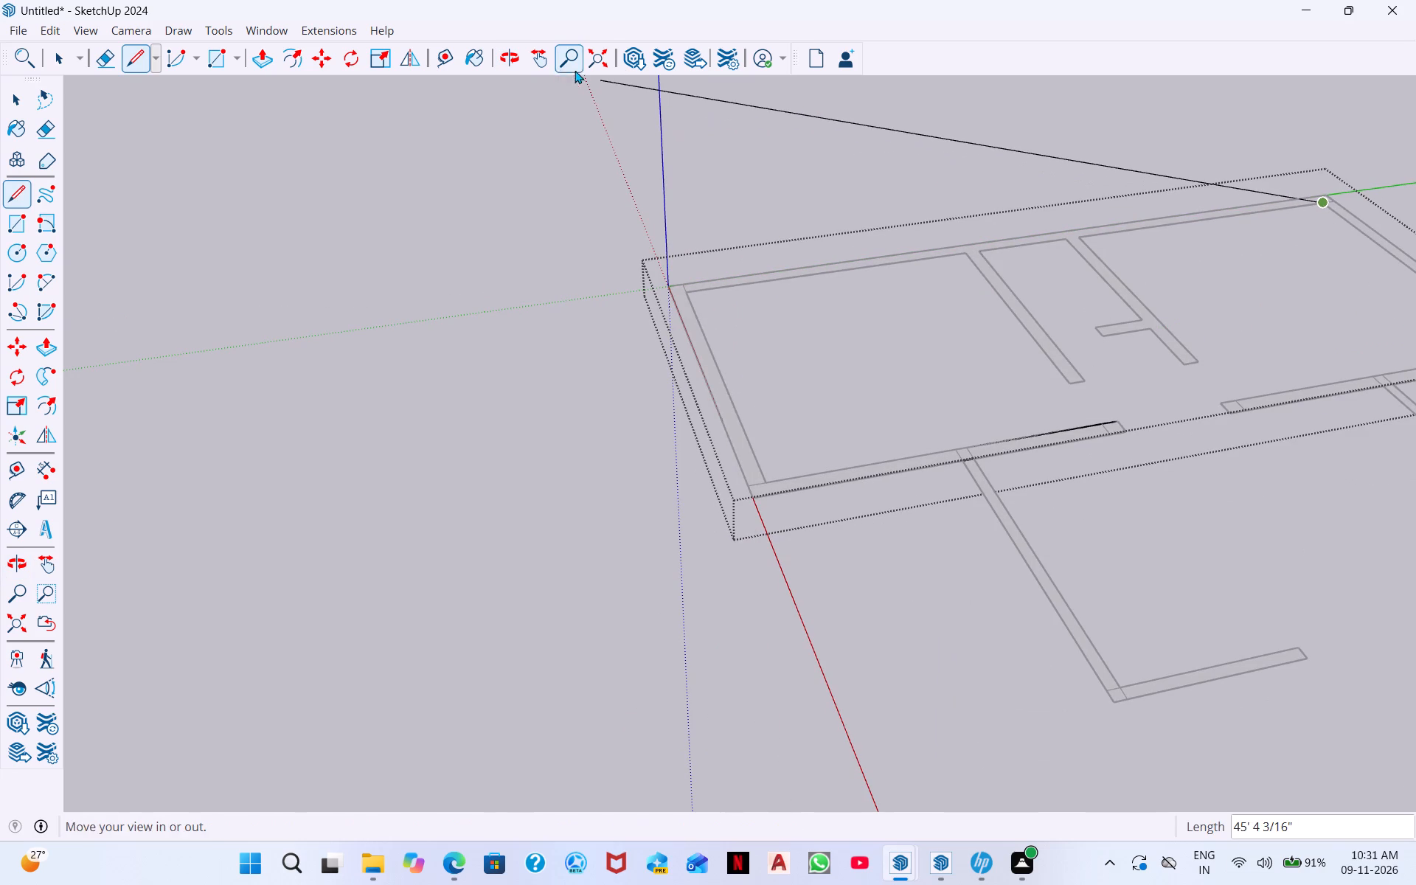
{"action": "left_click", "coordinate": [605, 57]}
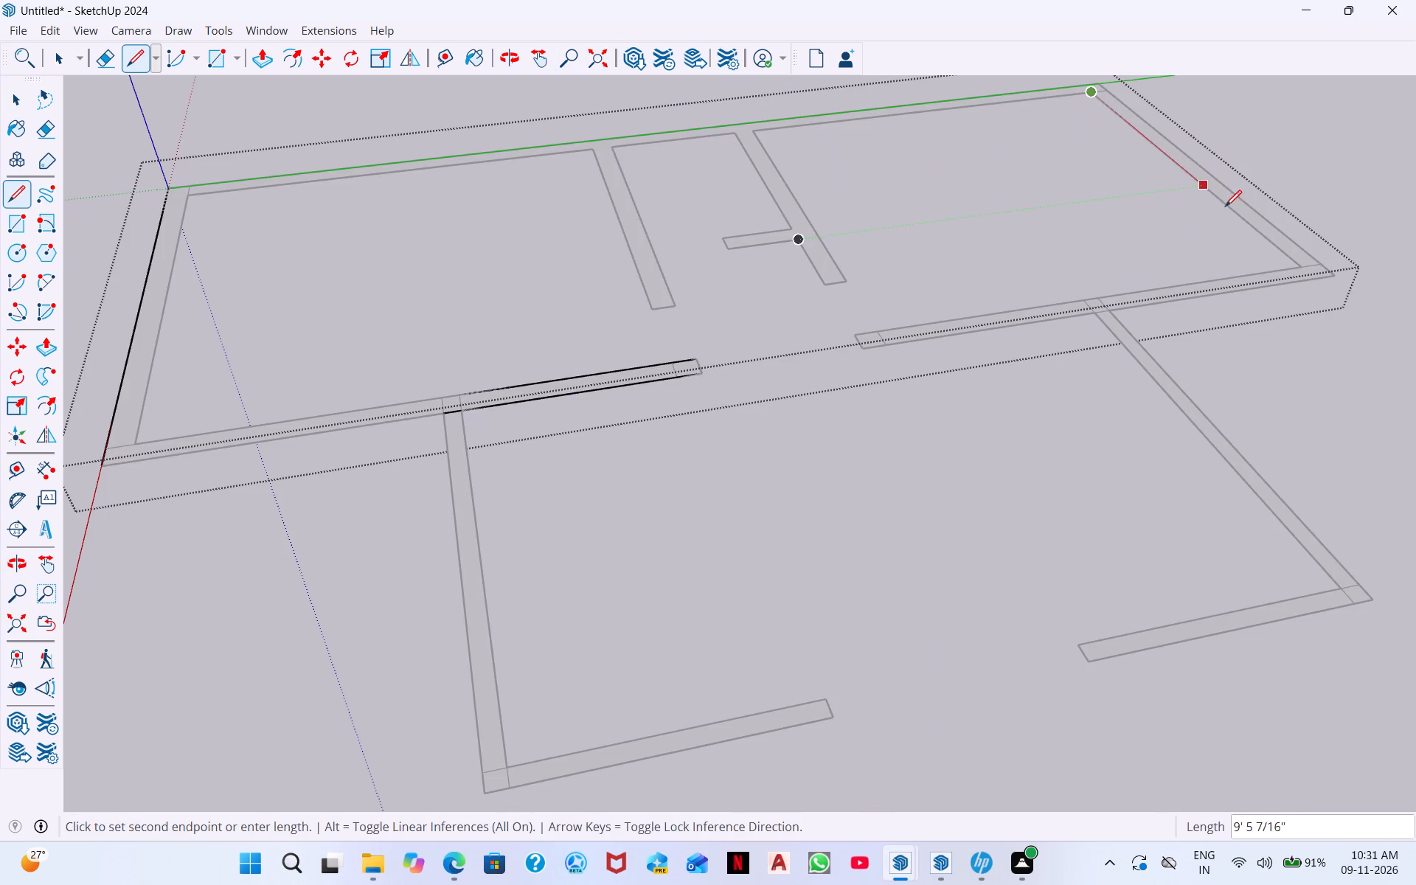
{"action": "left_click", "coordinate": [1299, 268]}
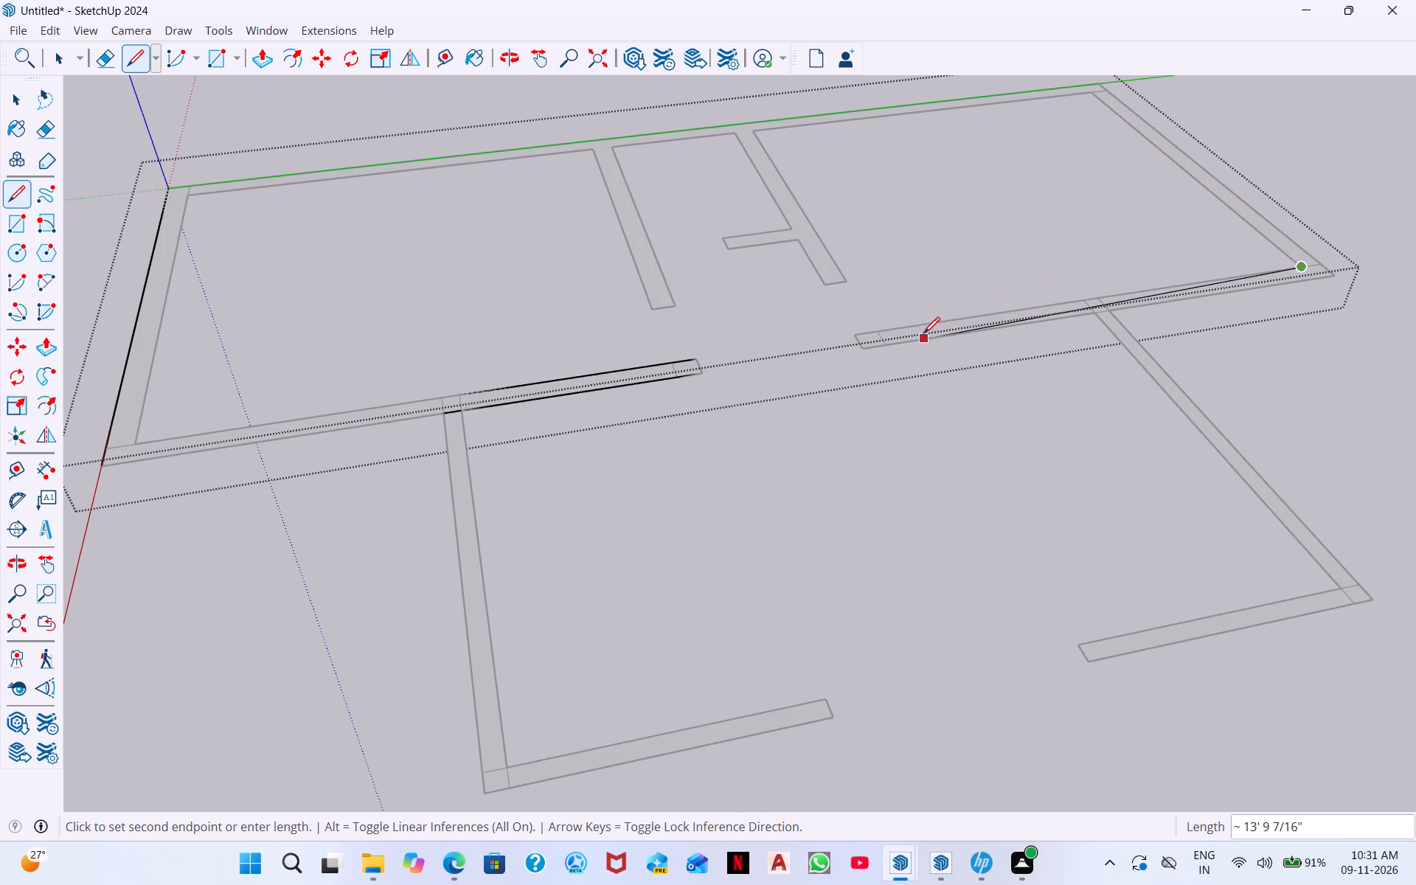
Finish the wall outline with the opening's 9" end, the outer front and side edges and the 38' back edge, closing the open group.
{"action": "scroll", "coordinate": [922, 332], "scroll_direction": "up", "scroll_amount": 3}
{"action": "left_click", "coordinate": [836, 335]}
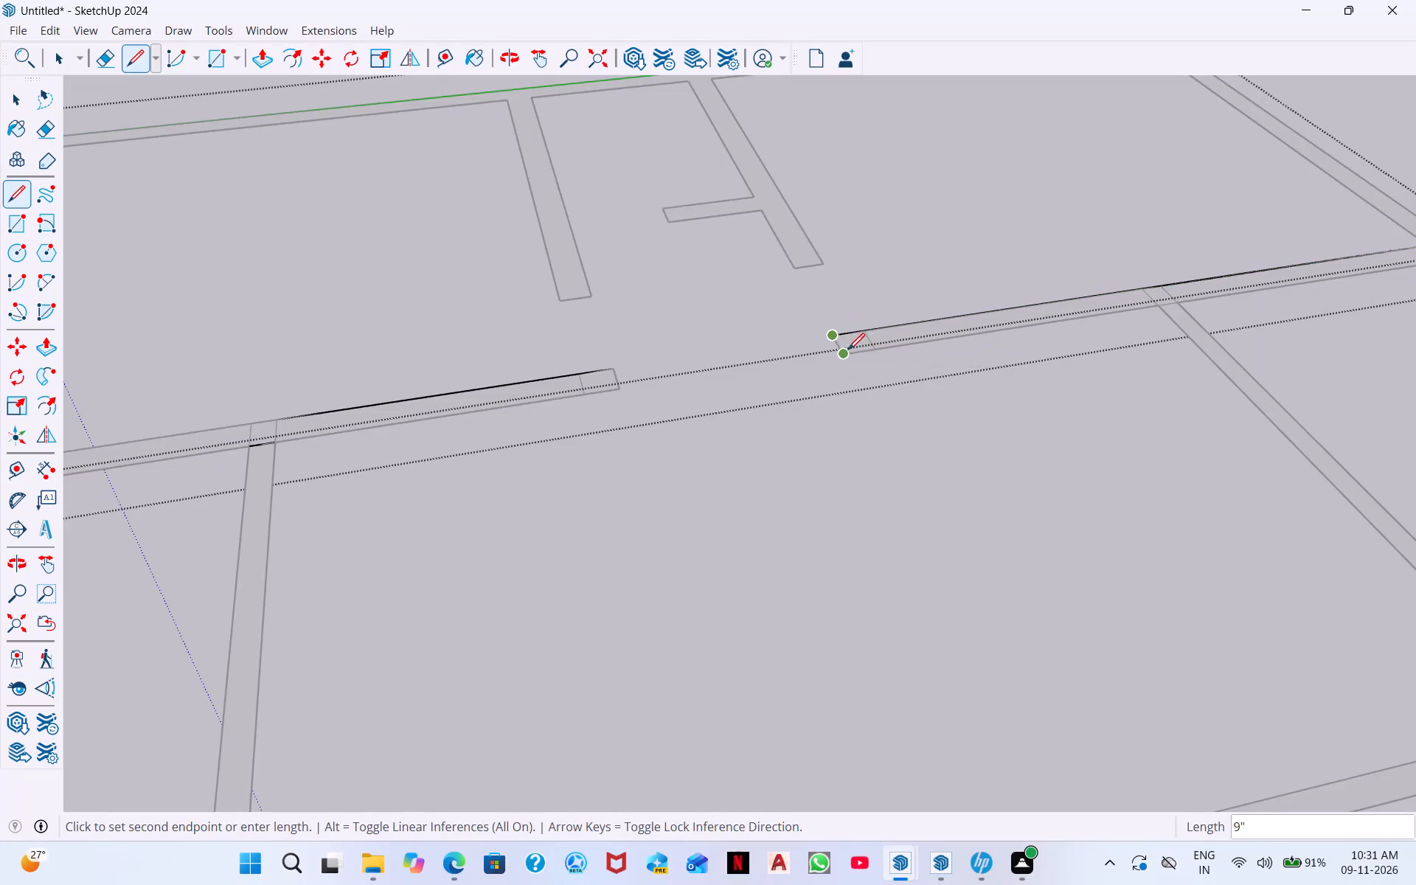
{"action": "left_click", "coordinate": [853, 354]}
{"action": "scroll", "coordinate": [1265, 325], "scroll_direction": "down", "scroll_amount": 4}
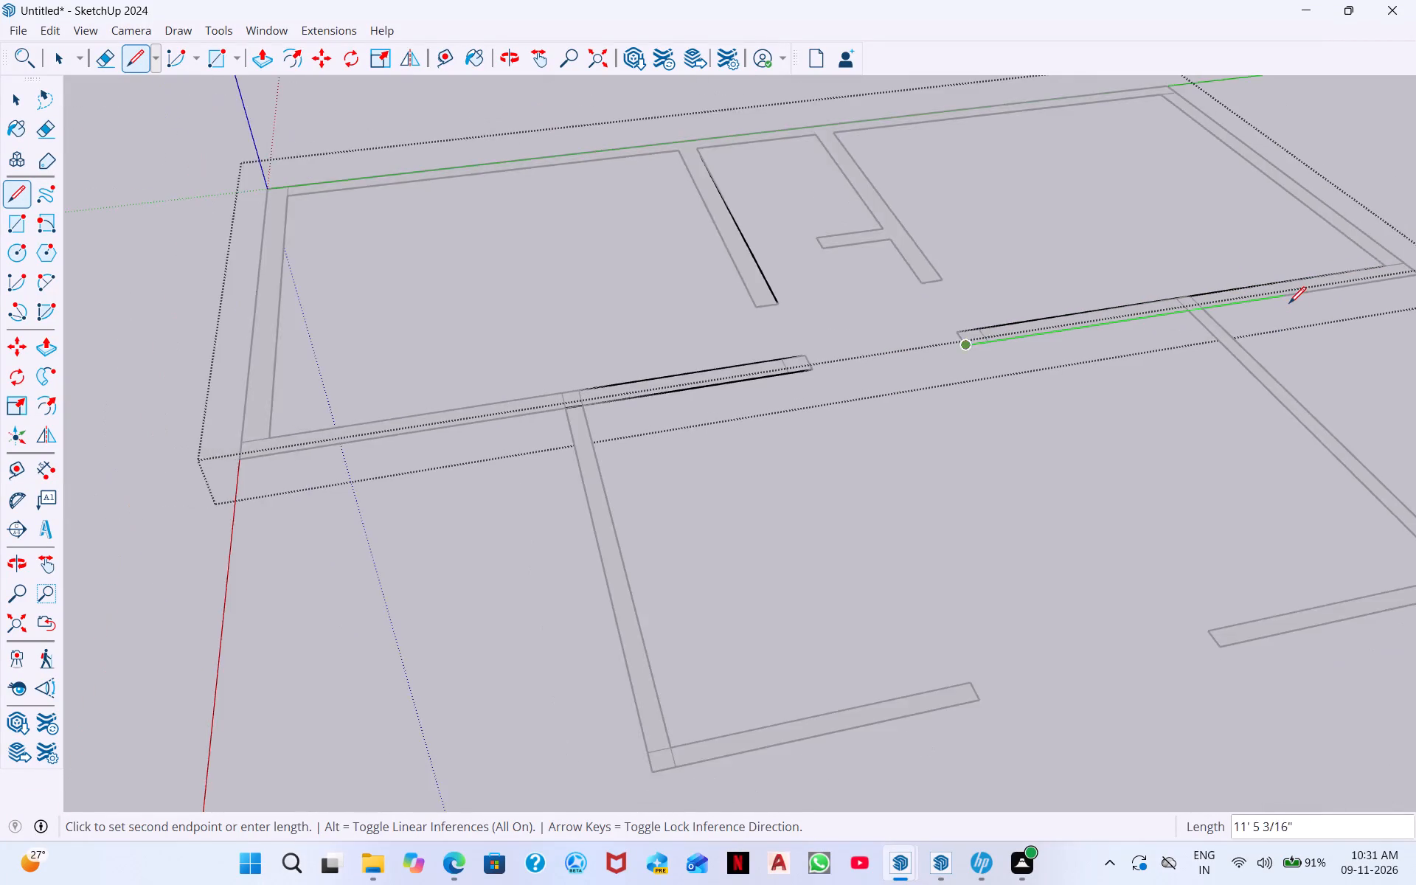
{"action": "scroll", "coordinate": [1289, 303], "scroll_direction": "down", "scroll_amount": 3}
{"action": "scroll", "coordinate": [1336, 294], "scroll_direction": "up", "scroll_amount": 2}
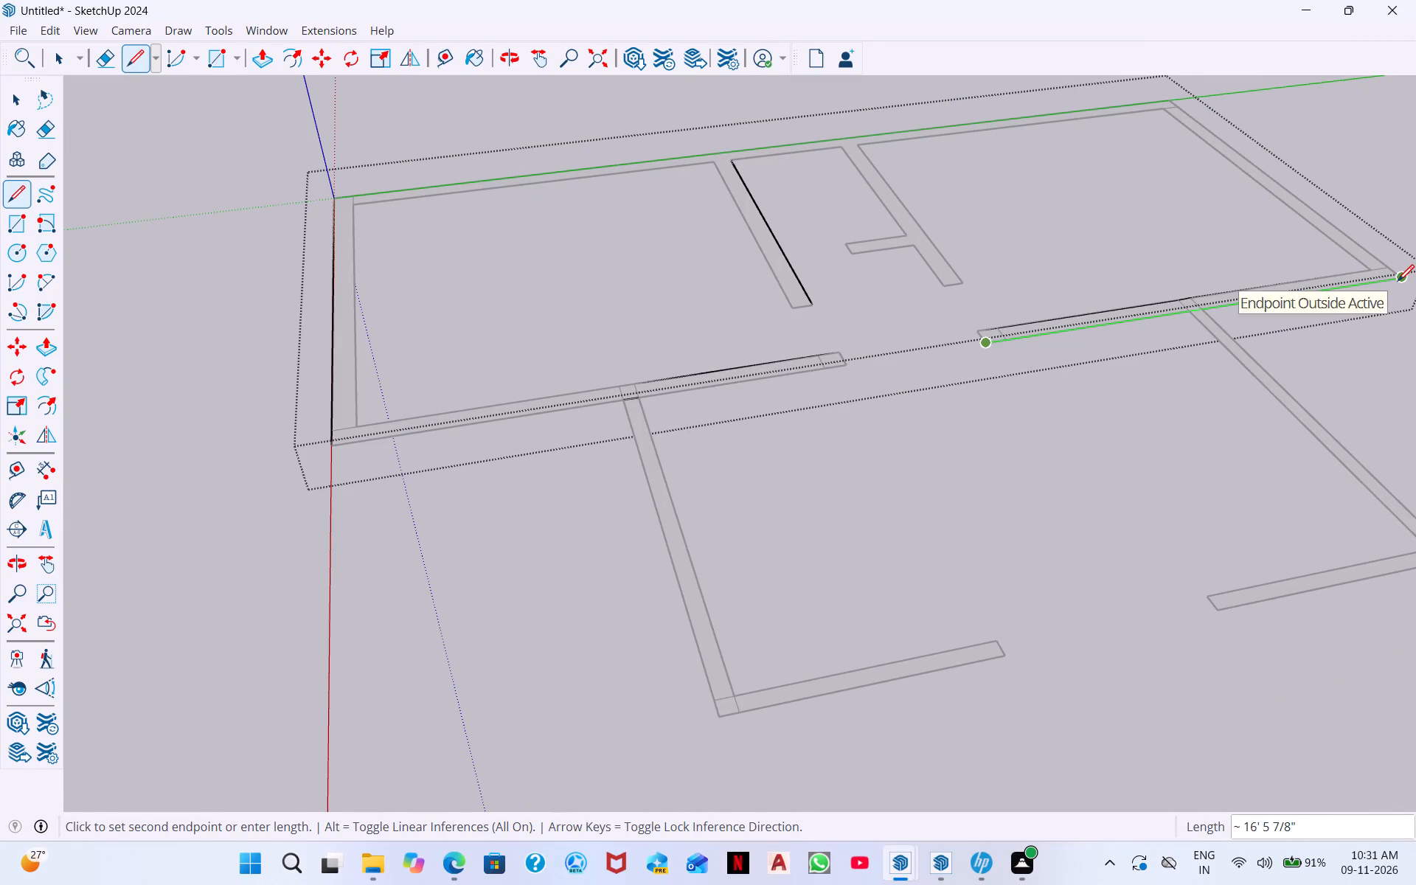
{"action": "left_click", "coordinate": [1398, 281]}
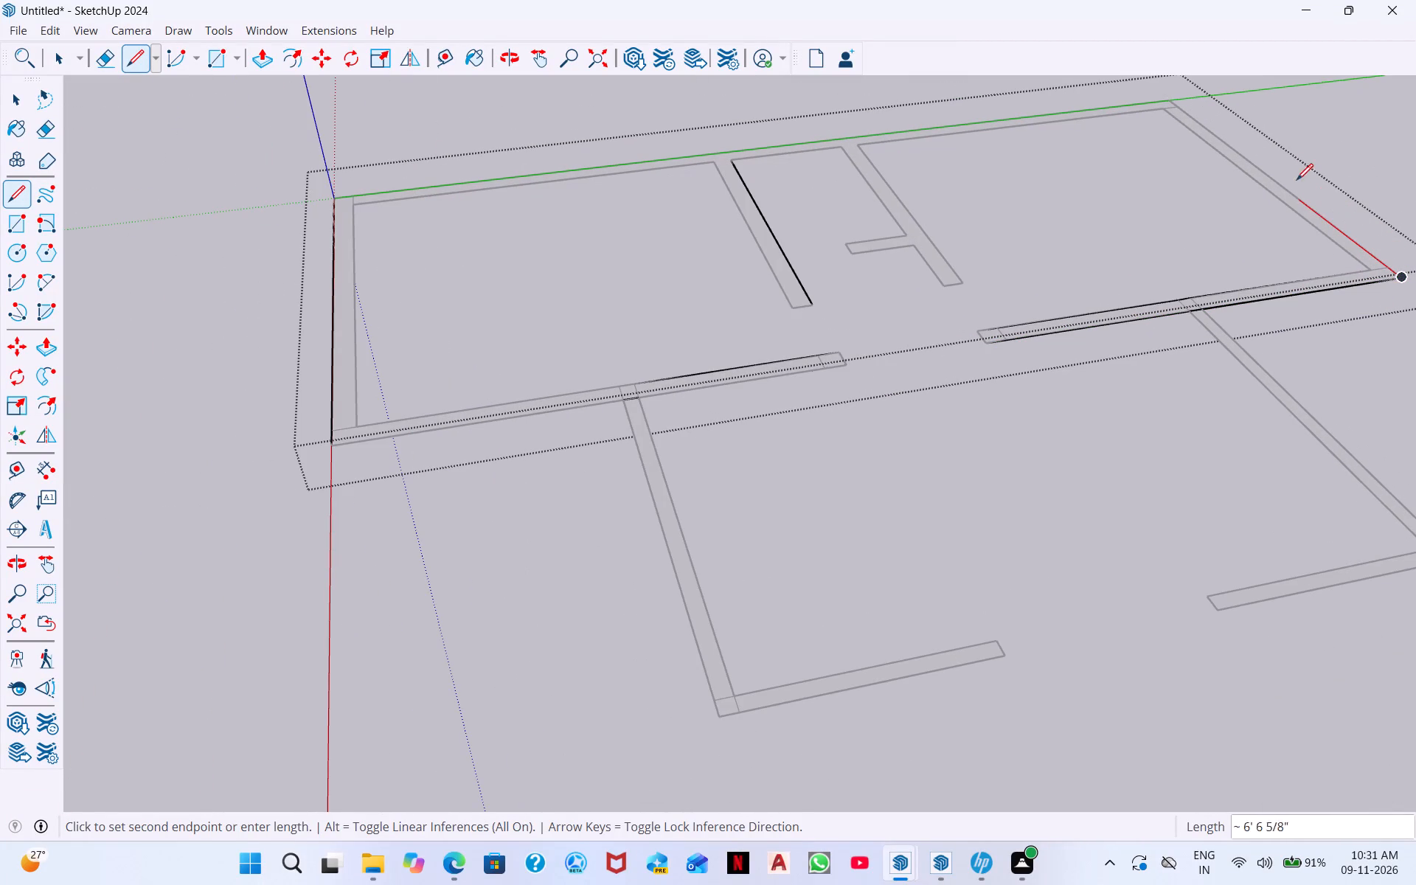
{"action": "left_click", "coordinate": [1172, 97]}
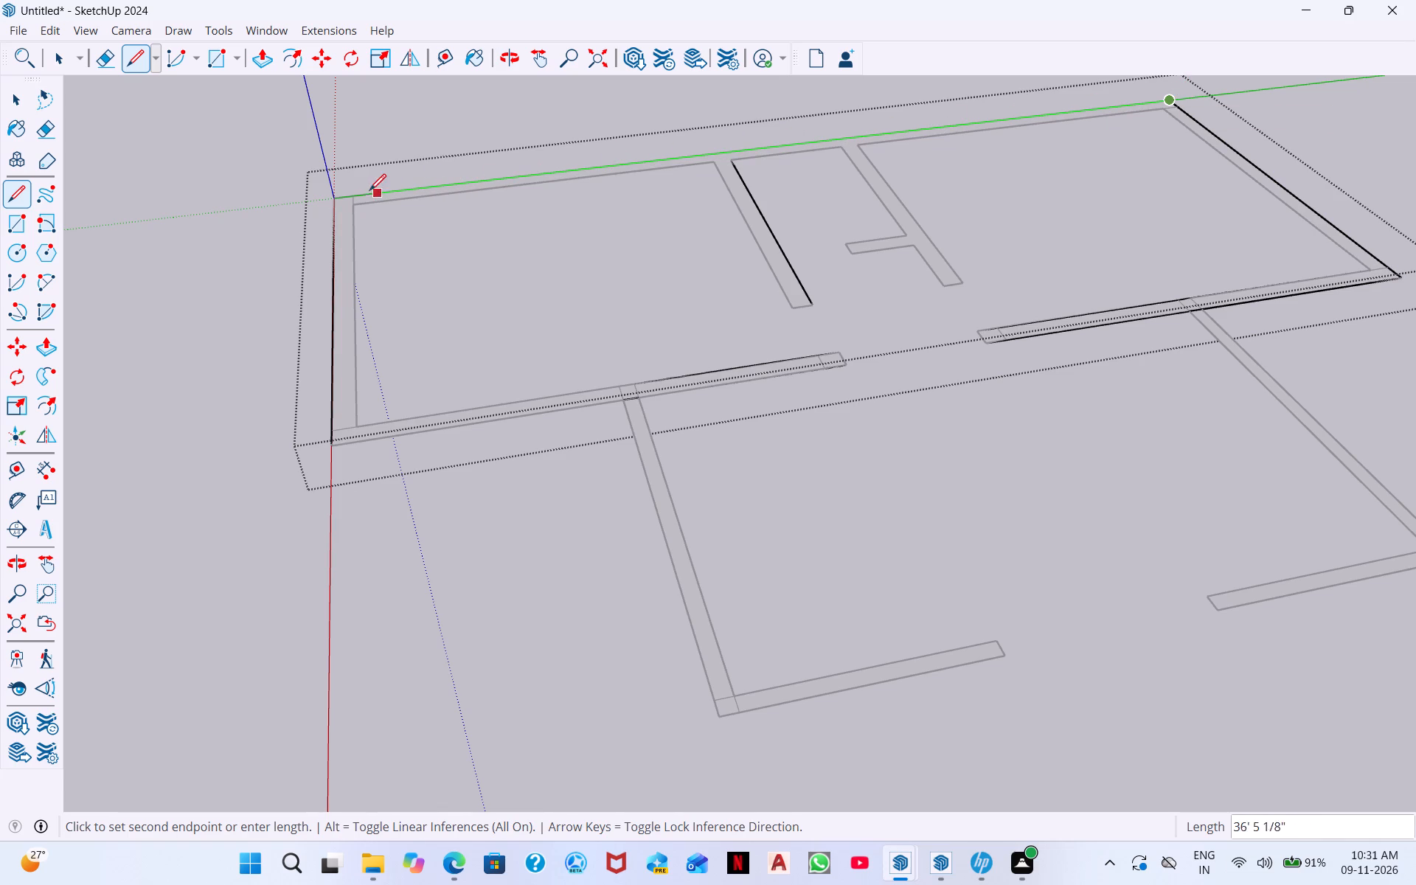
{"action": "left_click", "coordinate": [335, 196]}
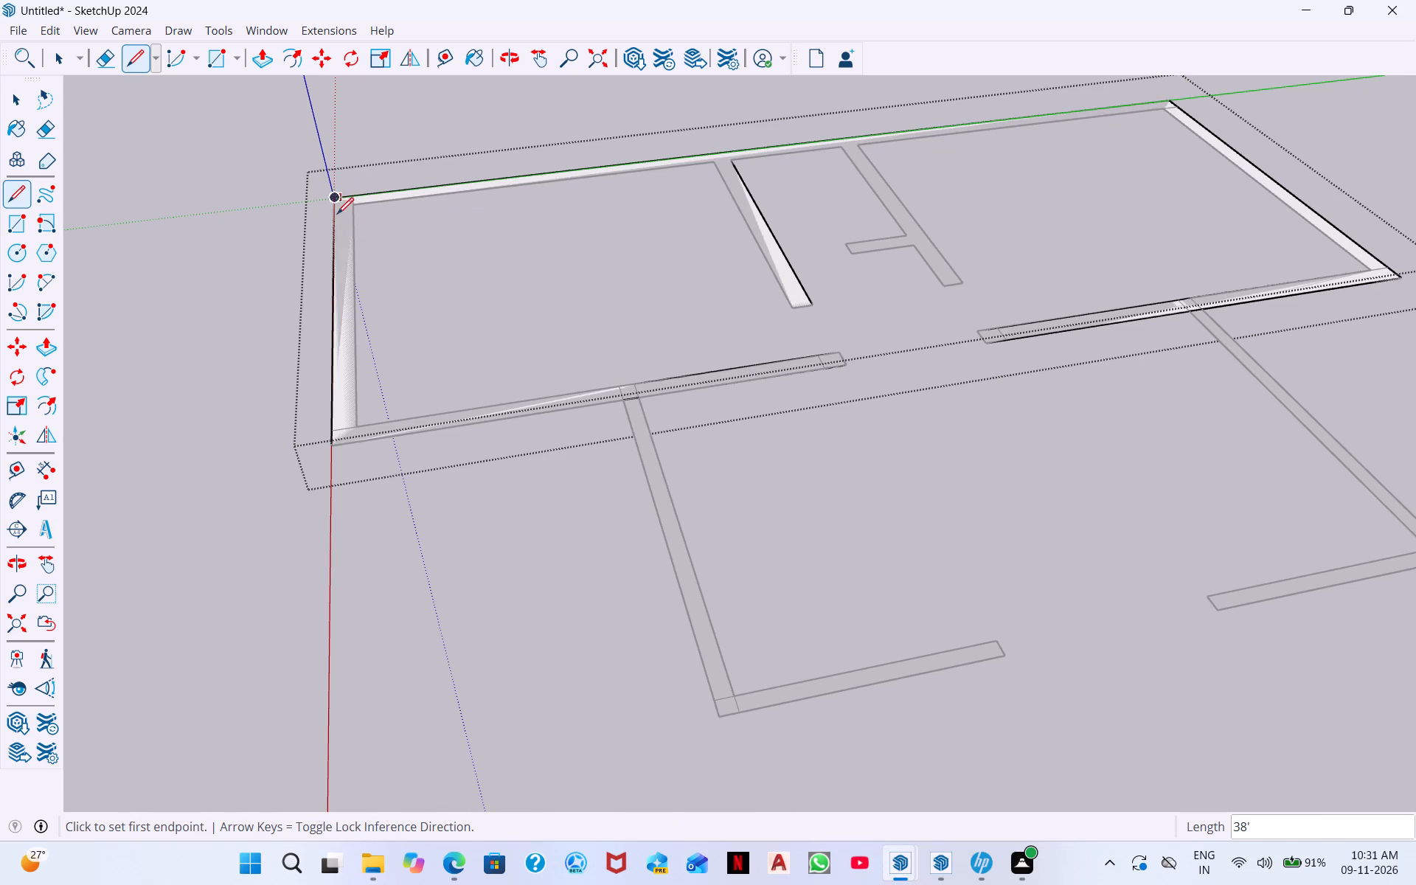
{"action": "scroll", "coordinate": [447, 223], "scroll_direction": "down", "scroll_amount": 1}
{"action": "middle_click_drag", "start_coordinate": [771, 271], "coordinate": [707, 471]}
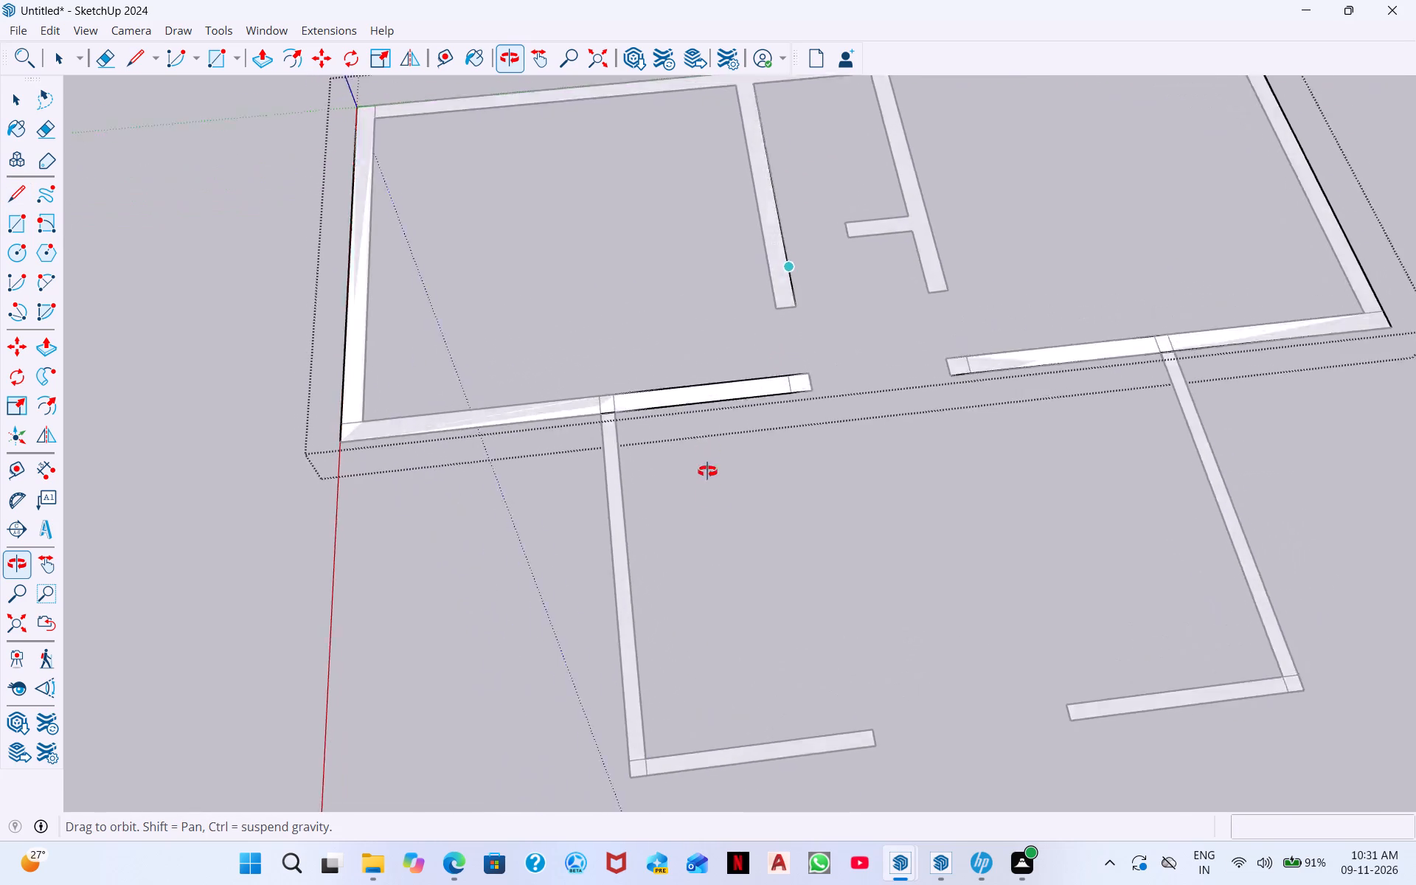
{"action": "middle_click_drag", "start_coordinate": [707, 471], "coordinate": [904, 458]}
{"action": "middle_click_drag", "start_coordinate": [924, 372], "coordinate": [738, 257]}
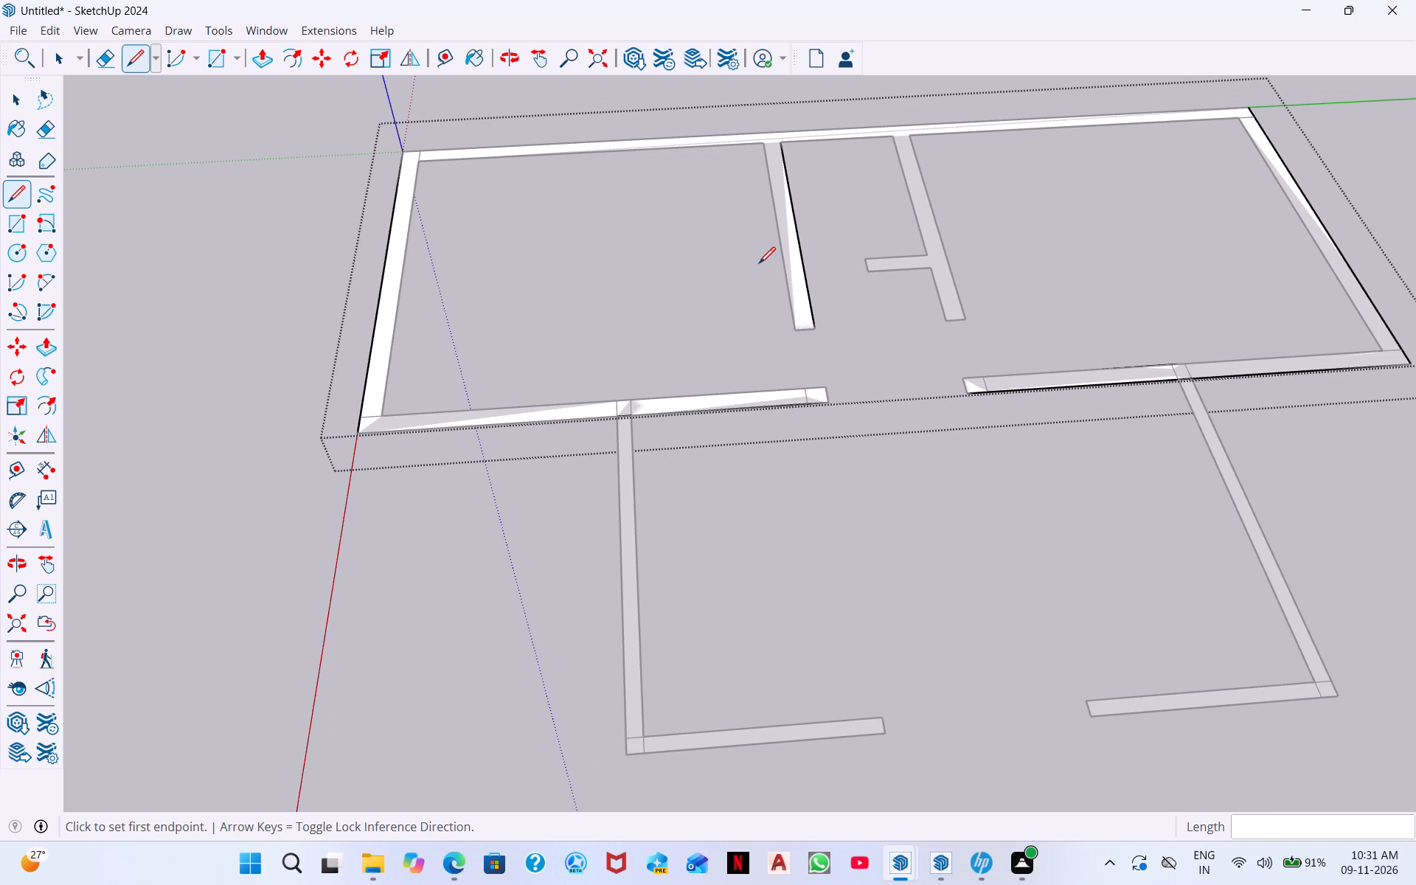
{"action": "key", "text": "space"}
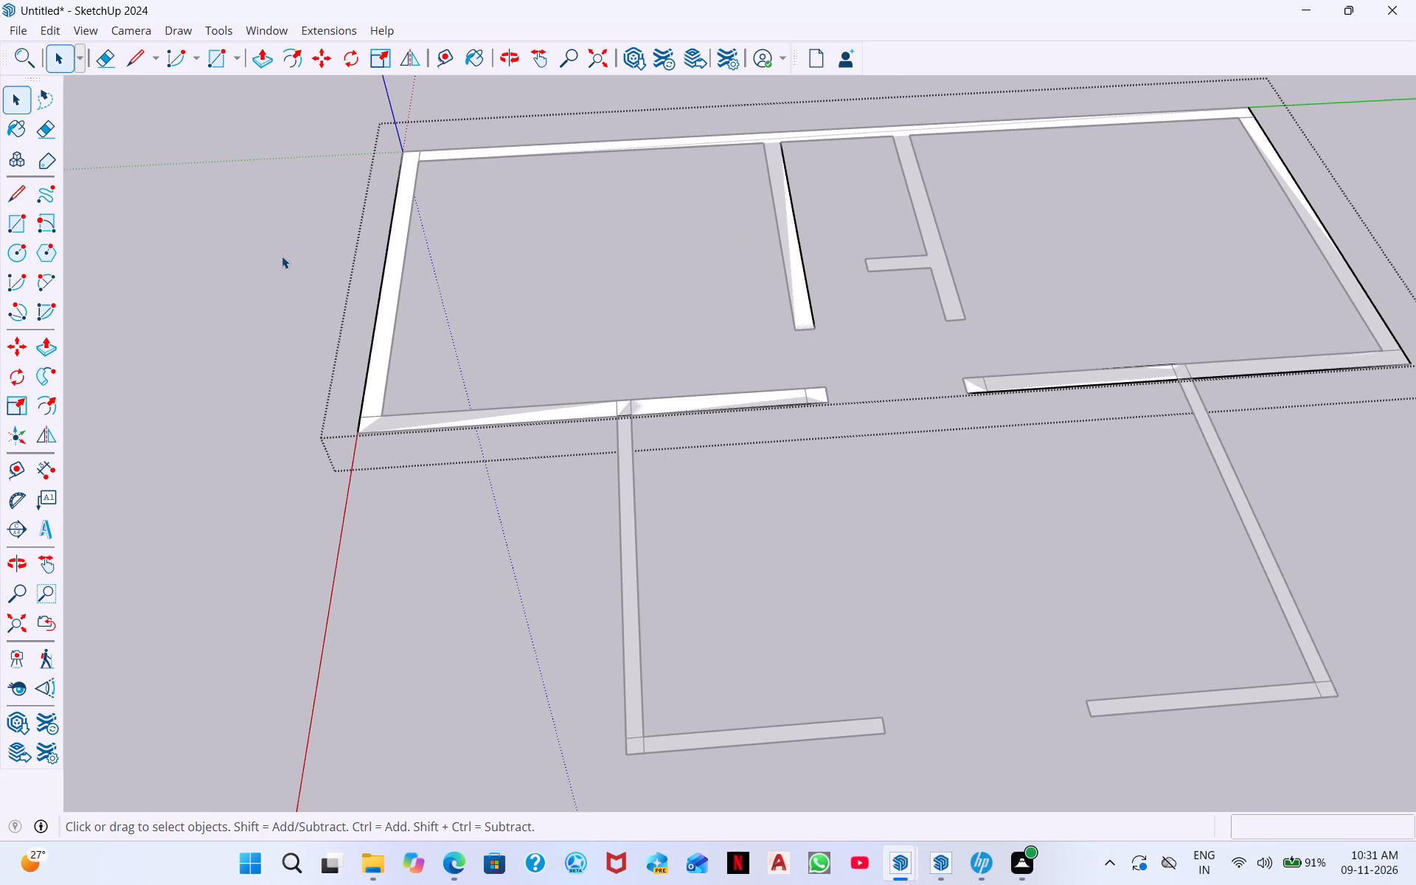
{"action": "key", "text": "Return"}
{"action": "left_click", "coordinate": [251, 461]}
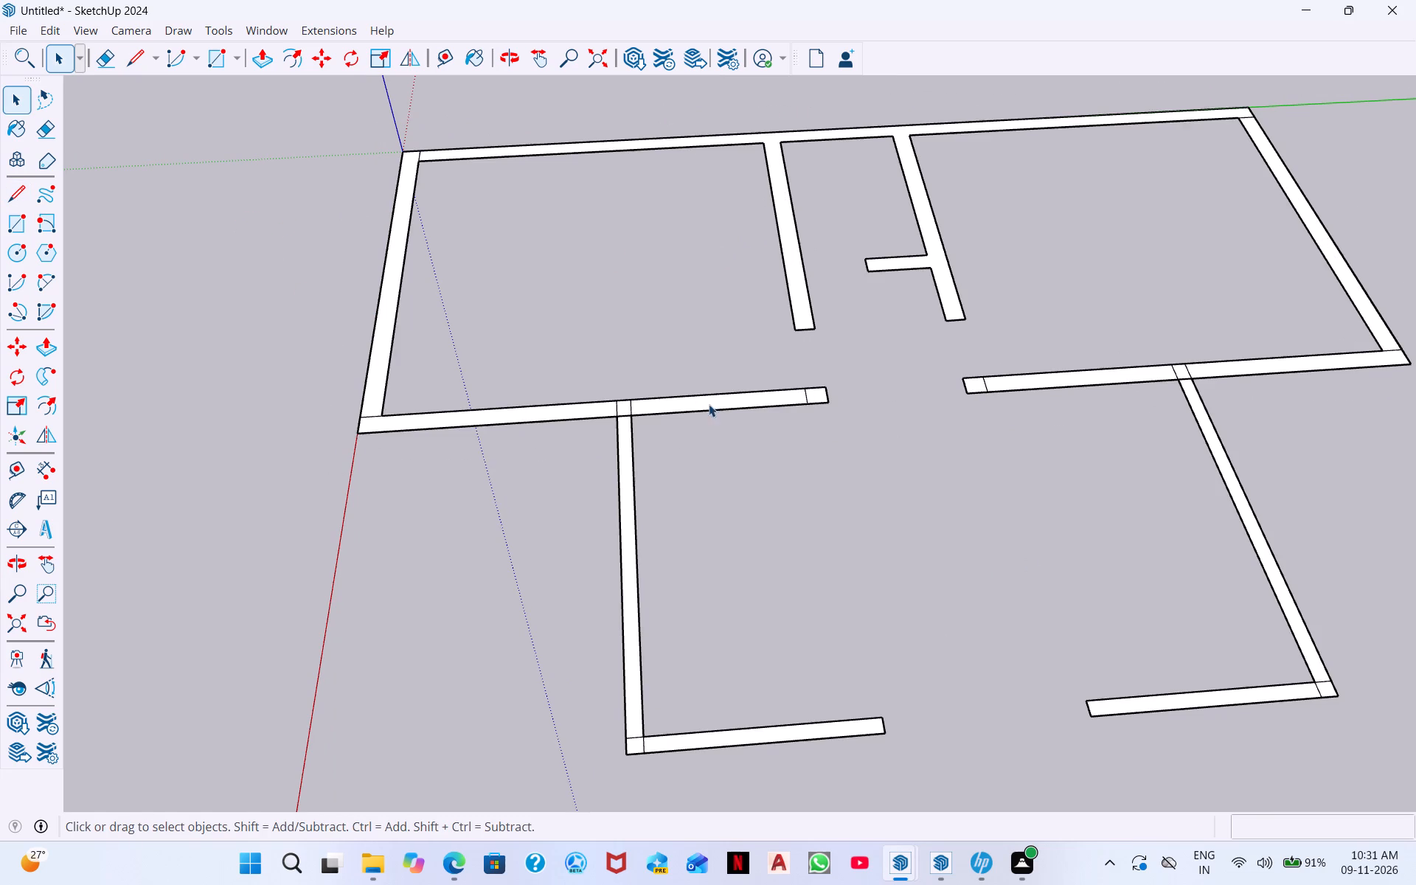
Extrude the side wall at the origin to a height of 10' with Push/Pull.
{"action": "middle_click_drag", "start_coordinate": [735, 462], "coordinate": [701, 634]}
{"action": "scroll", "coordinate": [769, 515], "scroll_direction": "down", "scroll_amount": 9}
{"action": "middle_click_drag", "start_coordinate": [1041, 445], "coordinate": [1046, 541]}
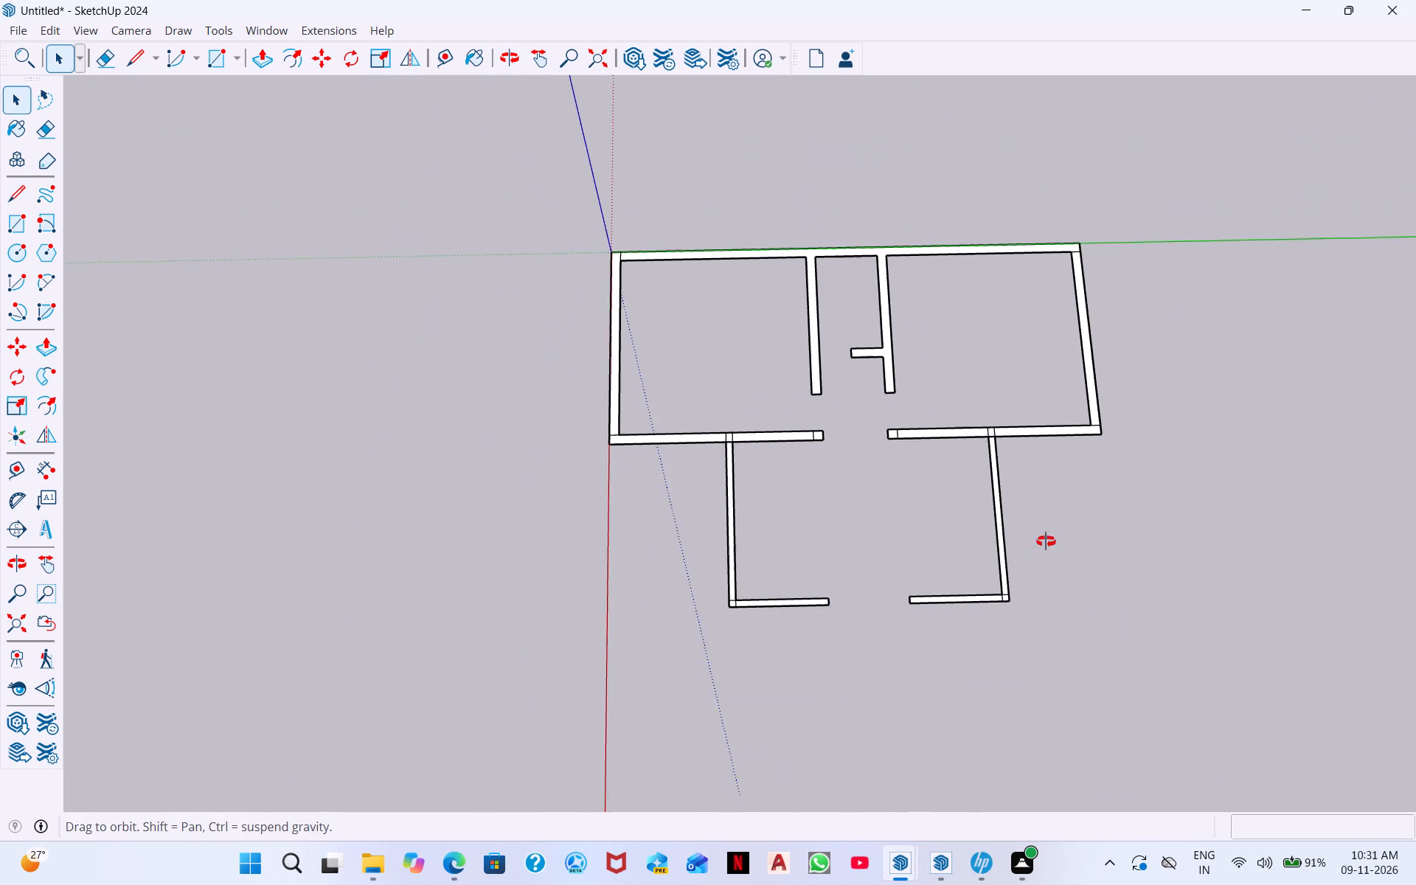
{"action": "middle_click_drag", "start_coordinate": [1046, 541], "coordinate": [985, 624]}
{"action": "scroll", "coordinate": [833, 458], "scroll_direction": "up", "scroll_amount": 5}
{"action": "scroll", "coordinate": [720, 391], "scroll_direction": "up", "scroll_amount": 5}
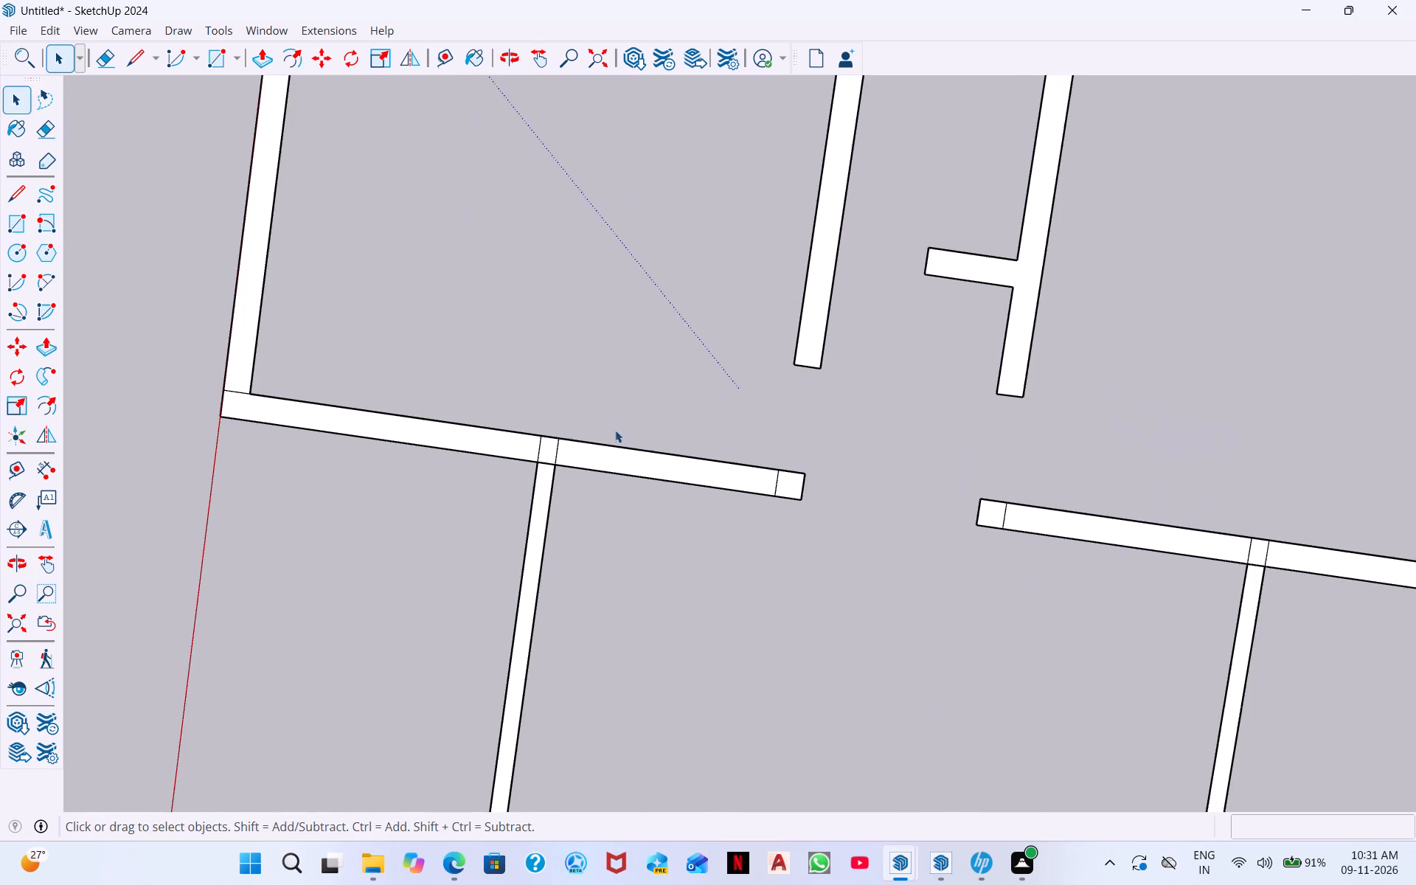
{"action": "middle_click_drag", "start_coordinate": [628, 456], "coordinate": [678, 331]}
{"action": "middle_click_drag", "start_coordinate": [709, 468], "coordinate": [790, 326]}
{"action": "scroll", "coordinate": [817, 378], "scroll_direction": "down", "scroll_amount": 2}
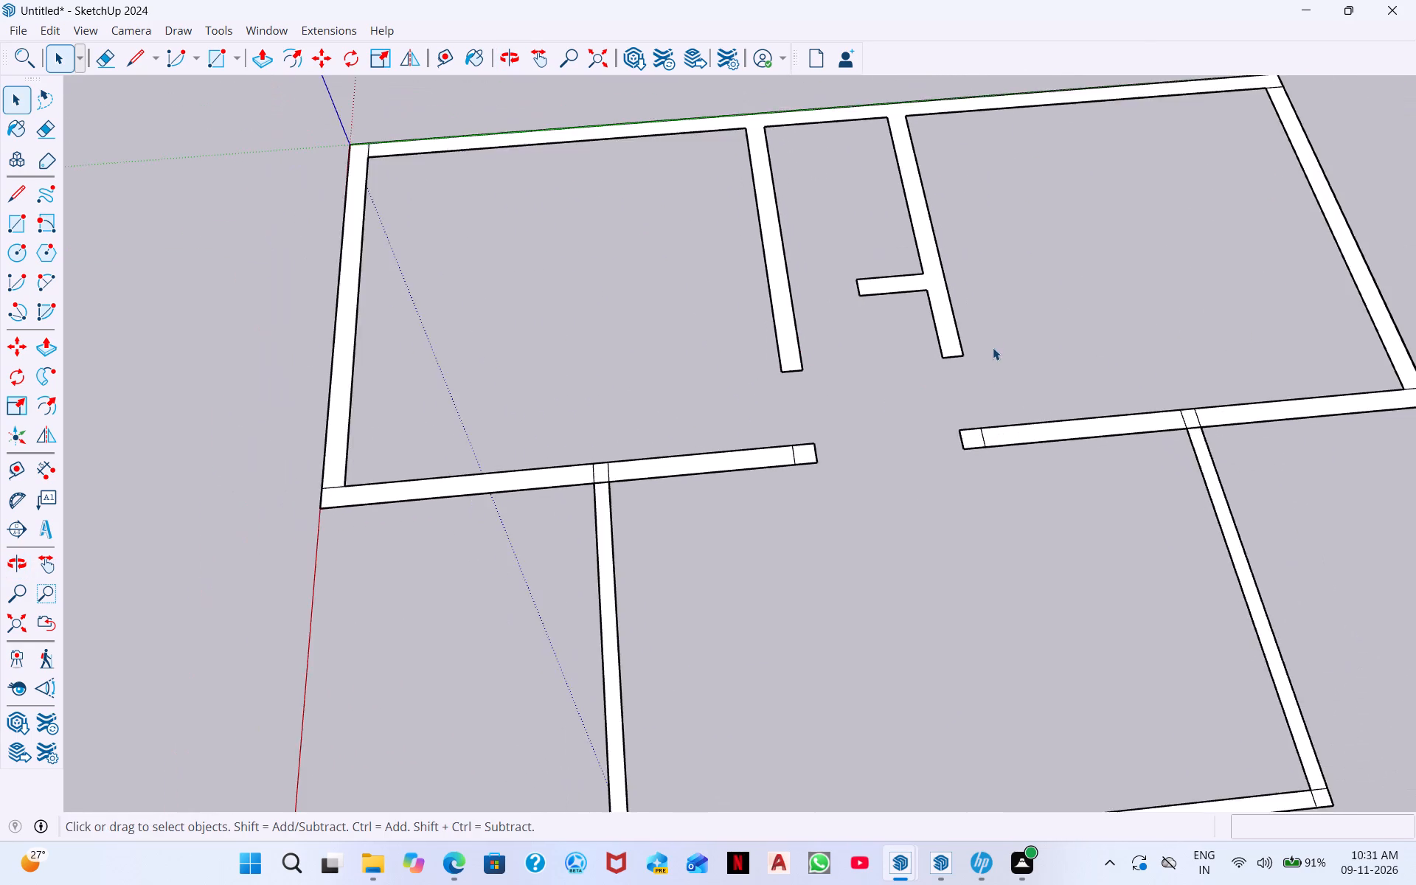
{"action": "scroll", "coordinate": [993, 344], "scroll_direction": "down", "scroll_amount": 4}
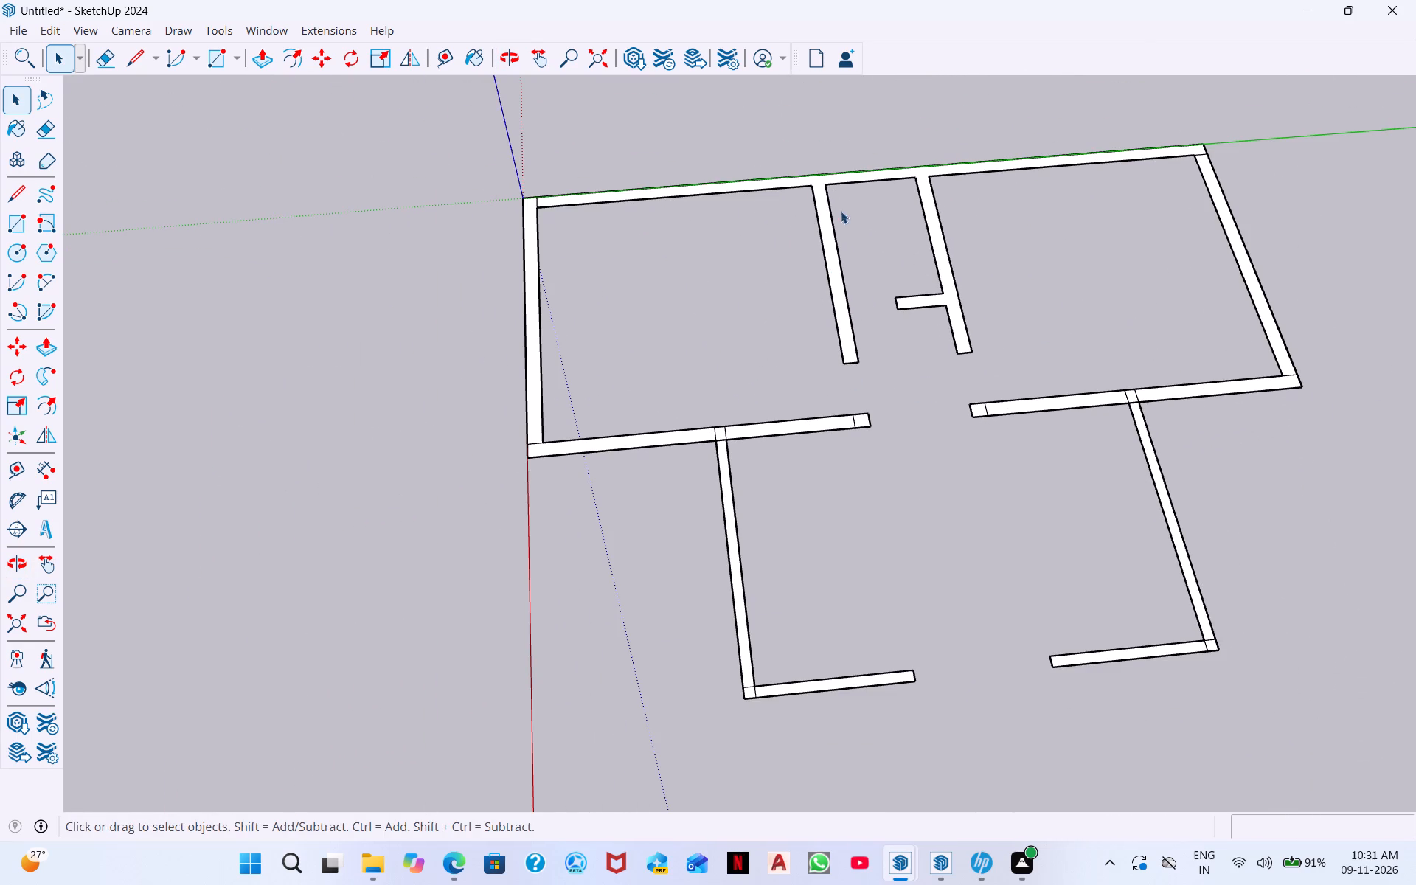
{"action": "left_click", "coordinate": [272, 71]}
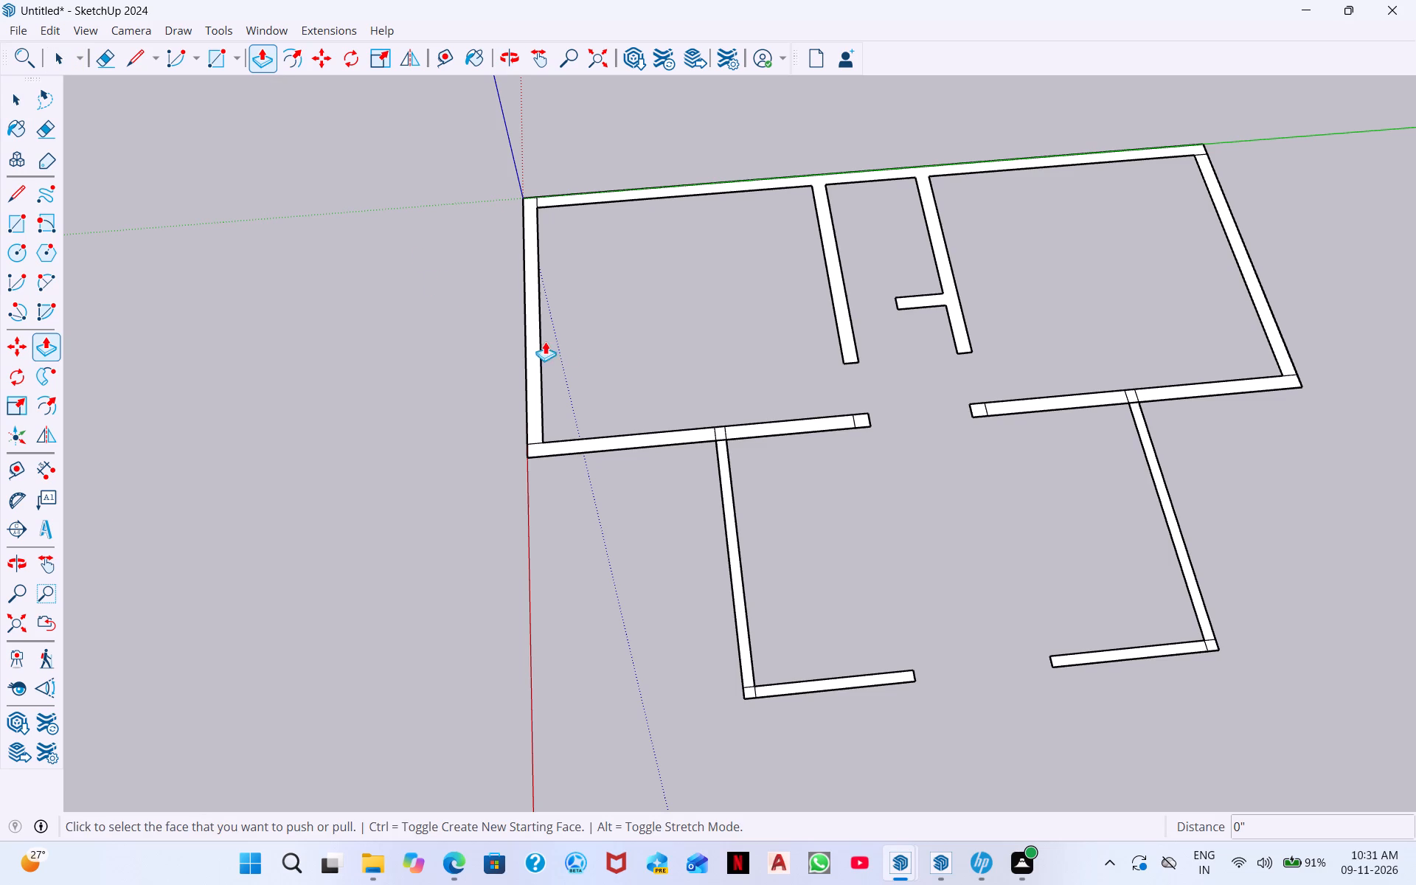
{"action": "left_click", "coordinate": [530, 364]}
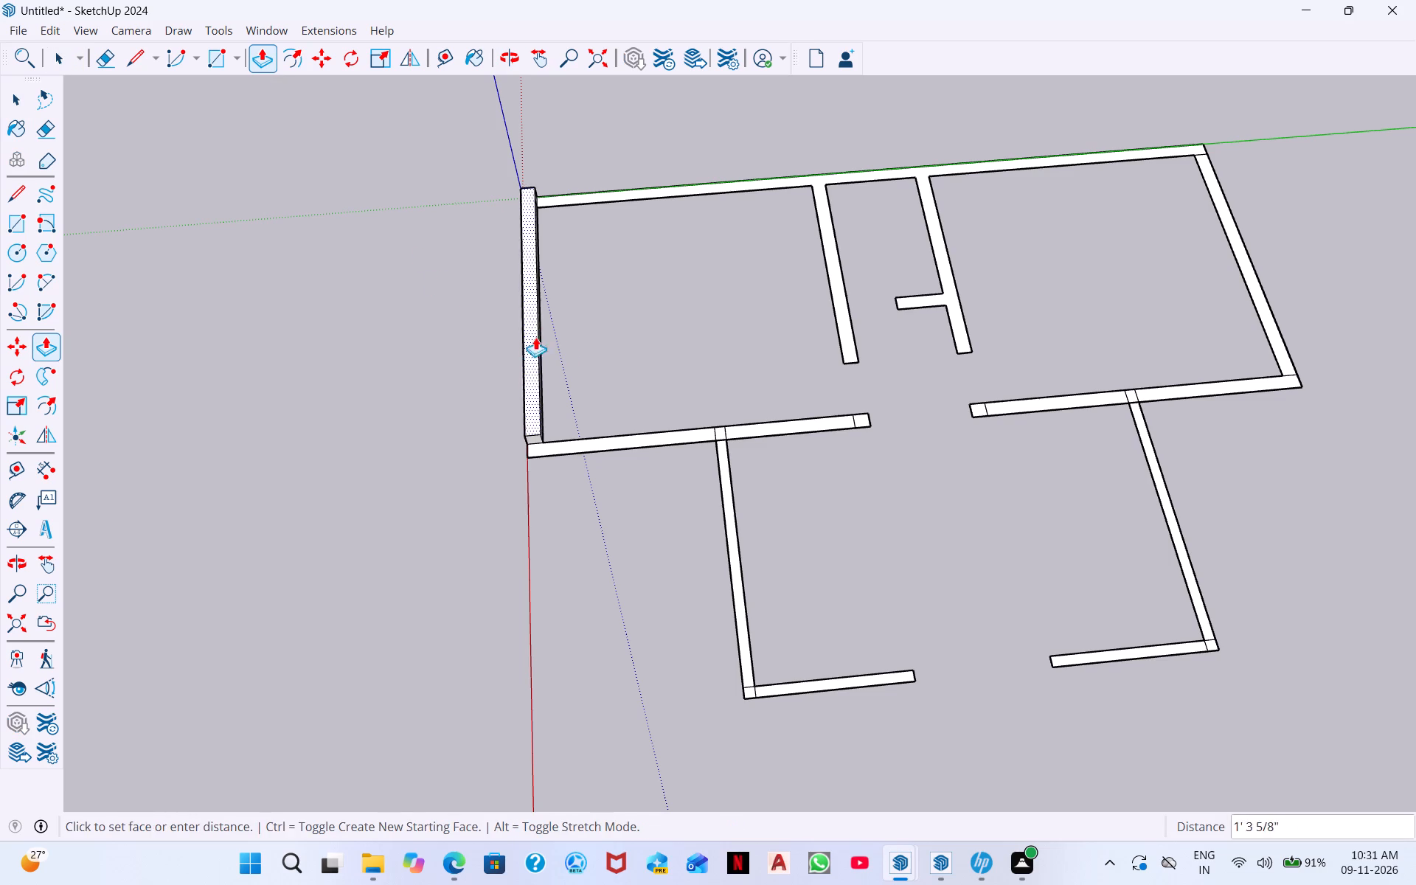
{"action": "type", "text": "10'"}
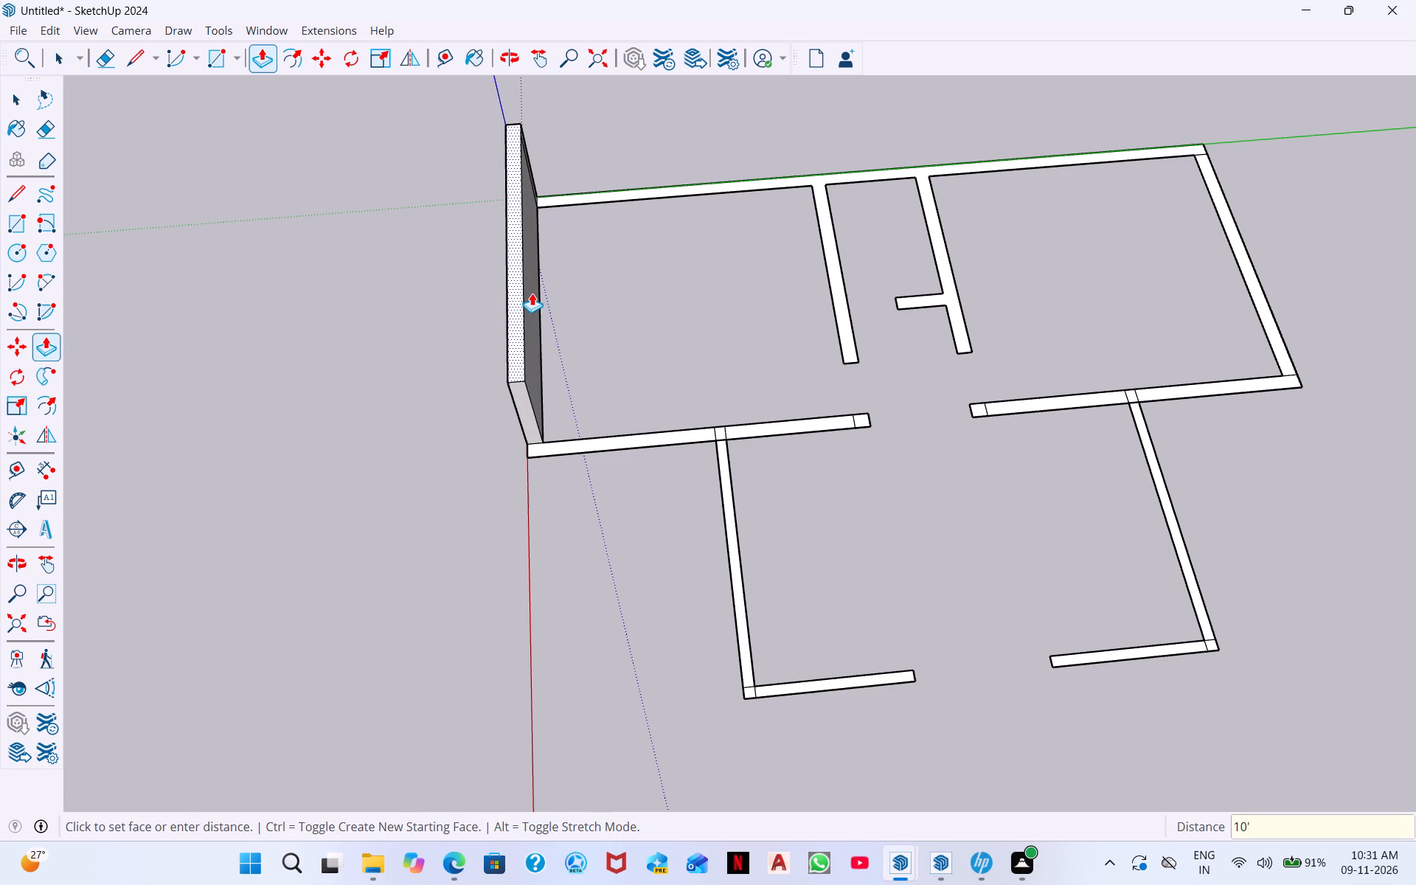
{"action": "key", "text": "Return"}
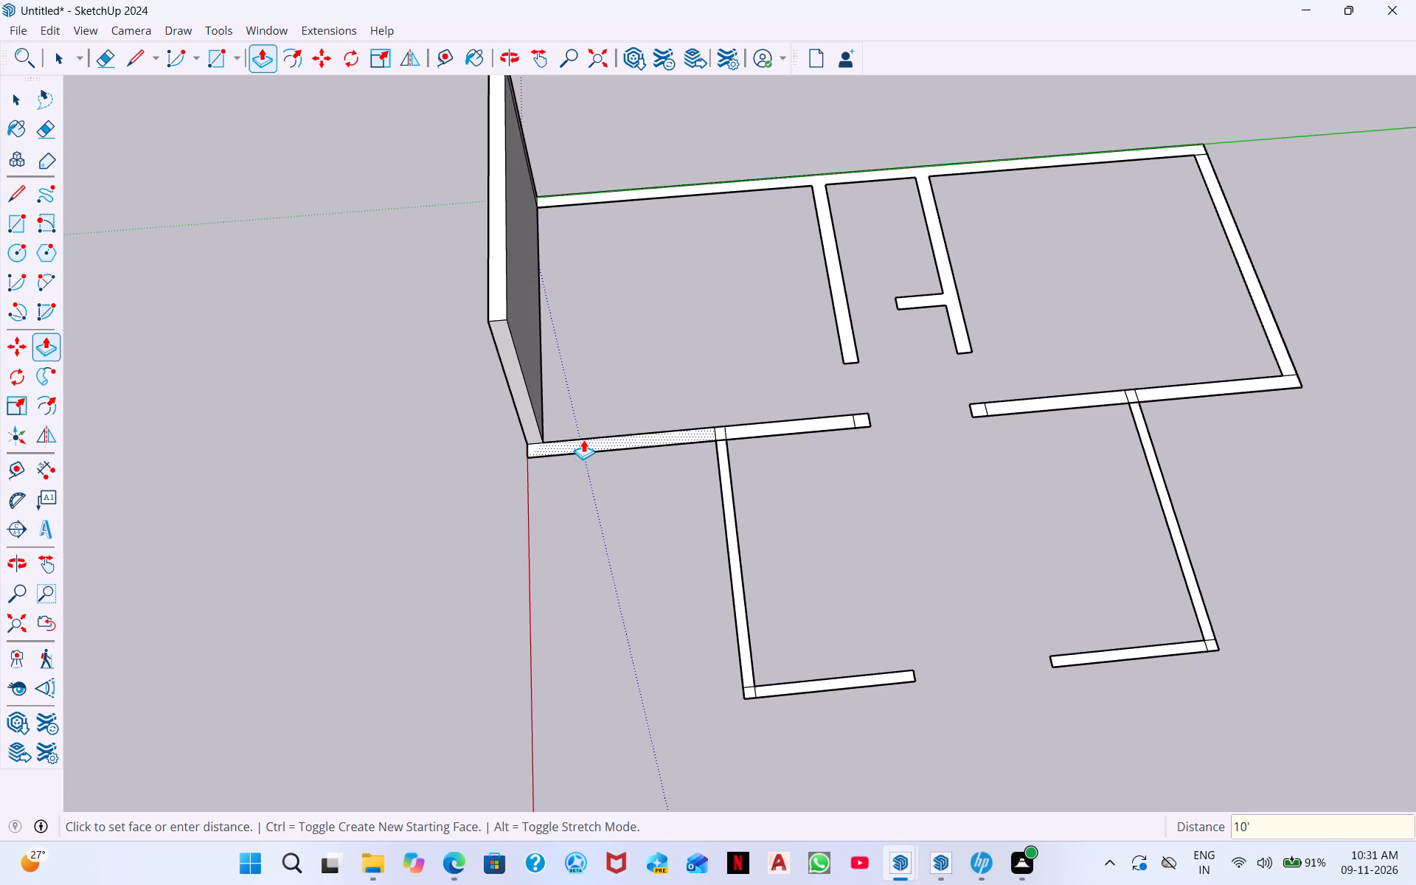
Raise the front wall's near sections, including the junction and end pieces, plus the end piece across the opening, to 10'.
{"action": "double_click", "coordinate": [583, 440]}
{"action": "double_click", "coordinate": [742, 420]}
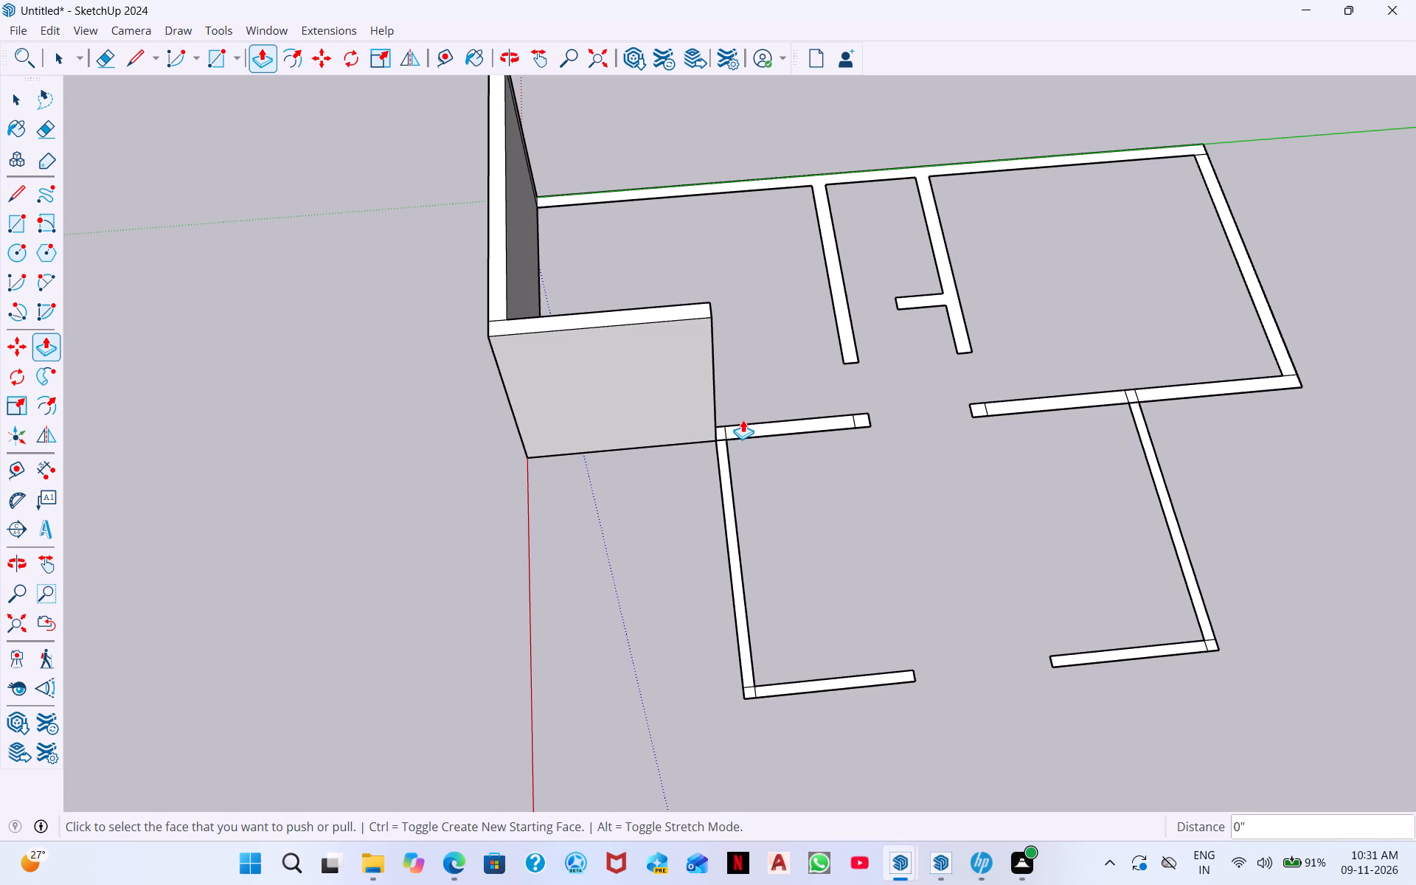
{"action": "double_click", "coordinate": [757, 424]}
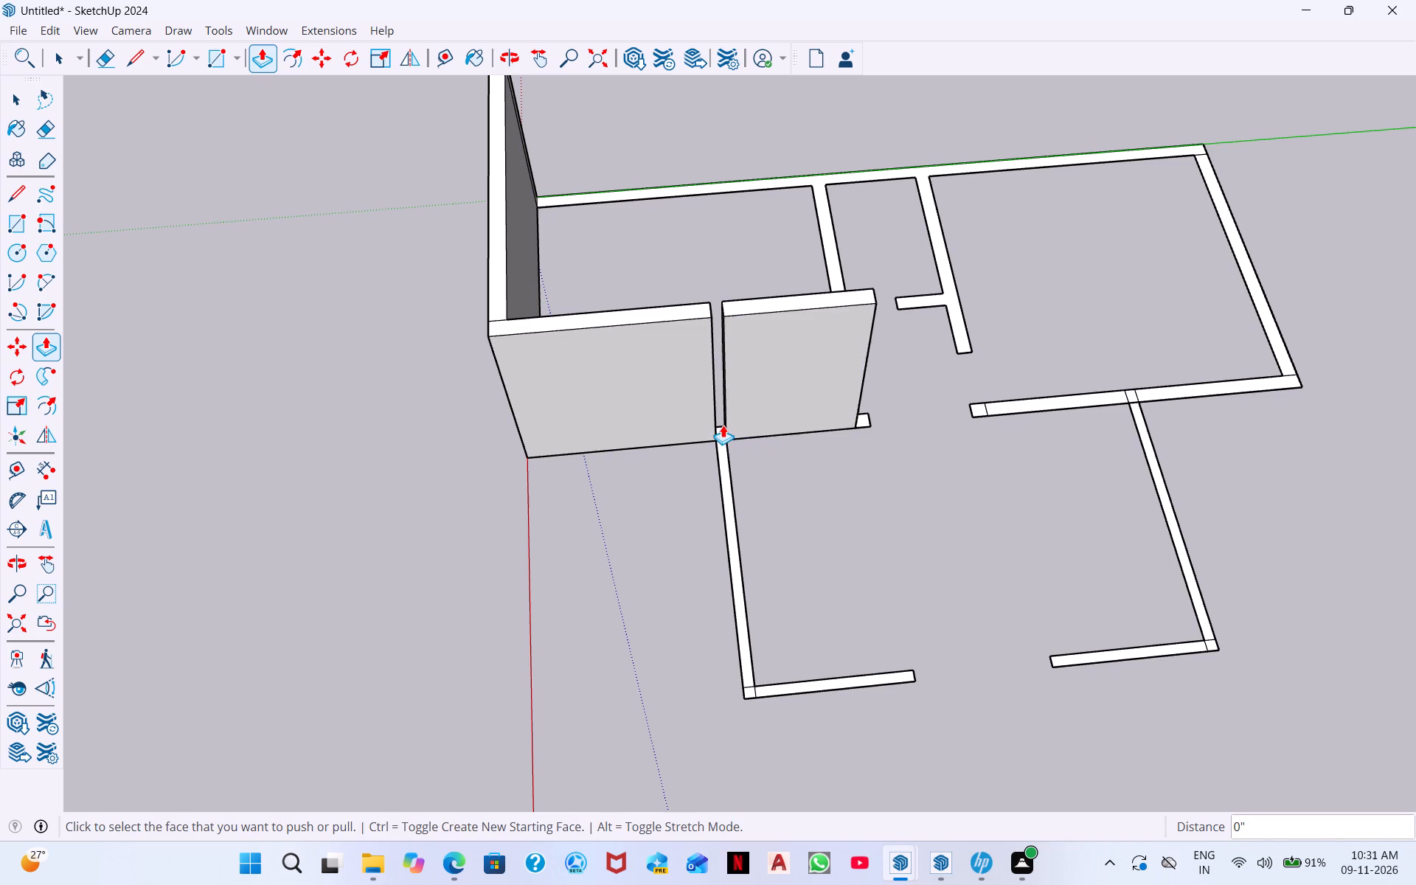
{"action": "scroll", "coordinate": [723, 425], "scroll_direction": "up", "scroll_amount": 11}
{"action": "double_click", "coordinate": [715, 458]}
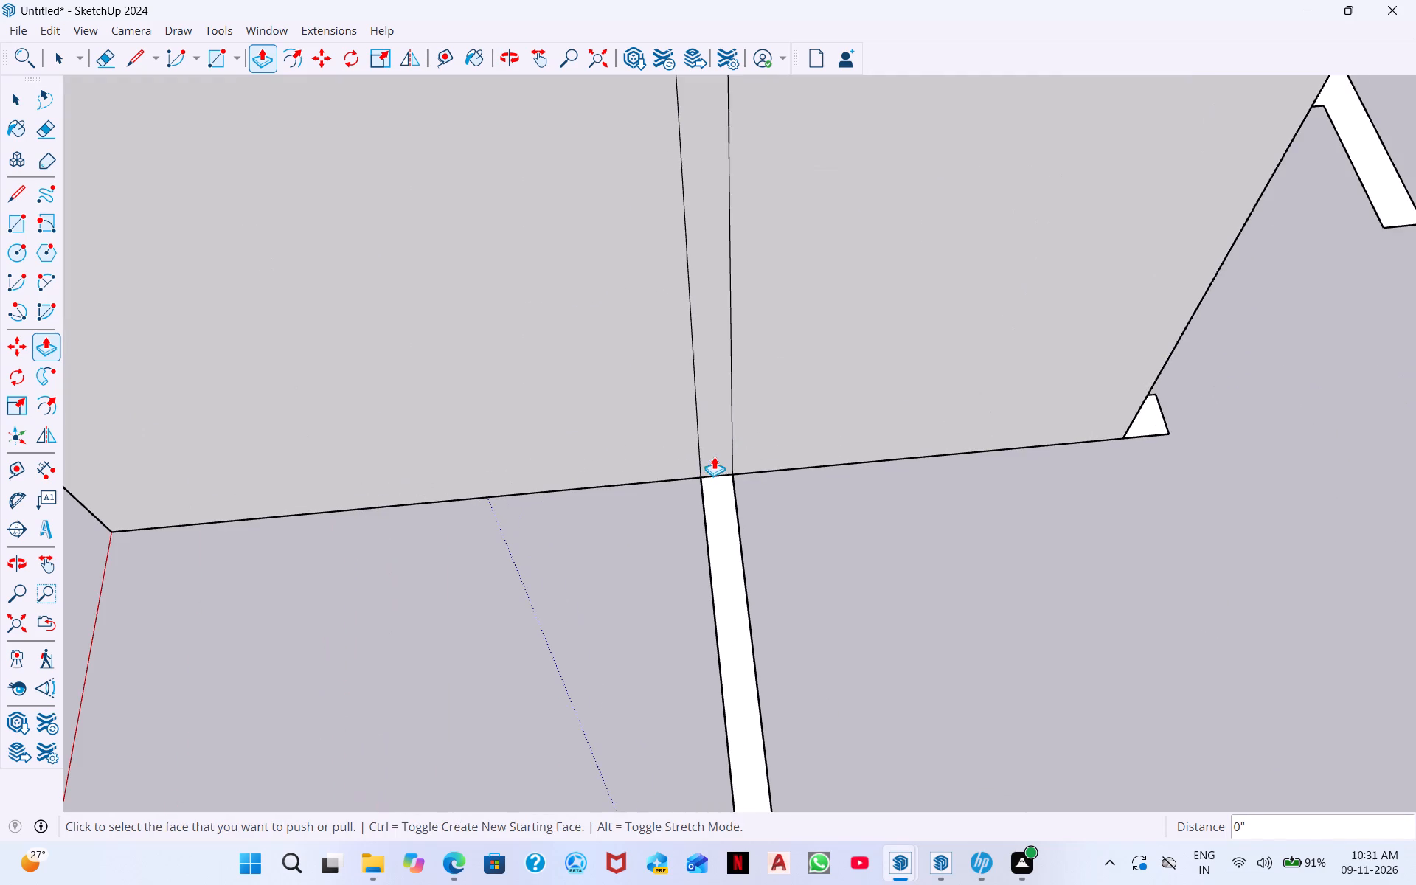
{"action": "double_click", "coordinate": [1159, 418]}
{"action": "scroll", "coordinate": [1157, 418], "scroll_direction": "down", "scroll_amount": 5}
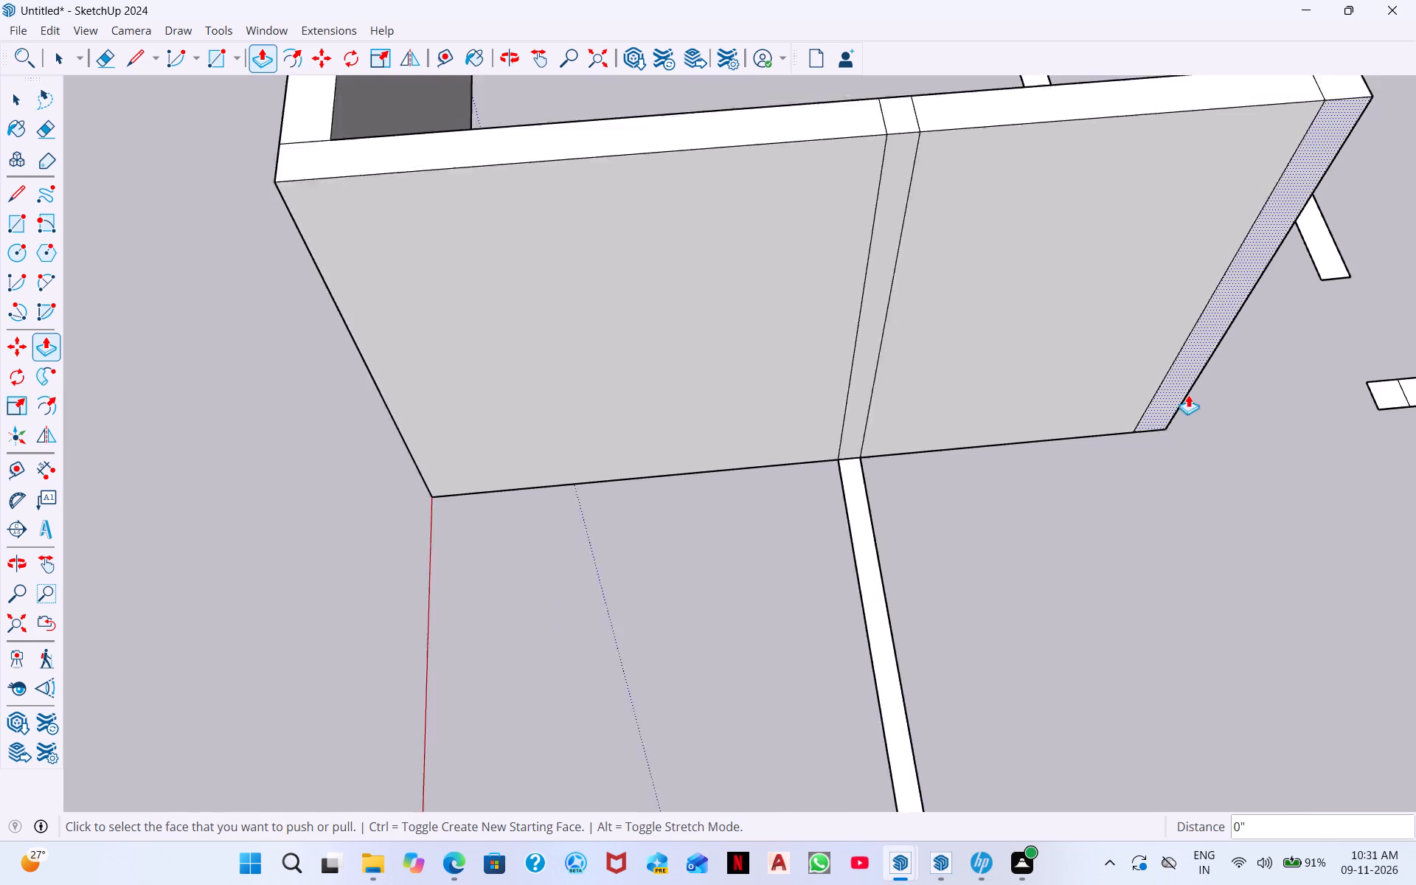
{"action": "scroll", "coordinate": [1188, 395], "scroll_direction": "down", "scroll_amount": 3}
{"action": "double_click", "coordinate": [1329, 387]}
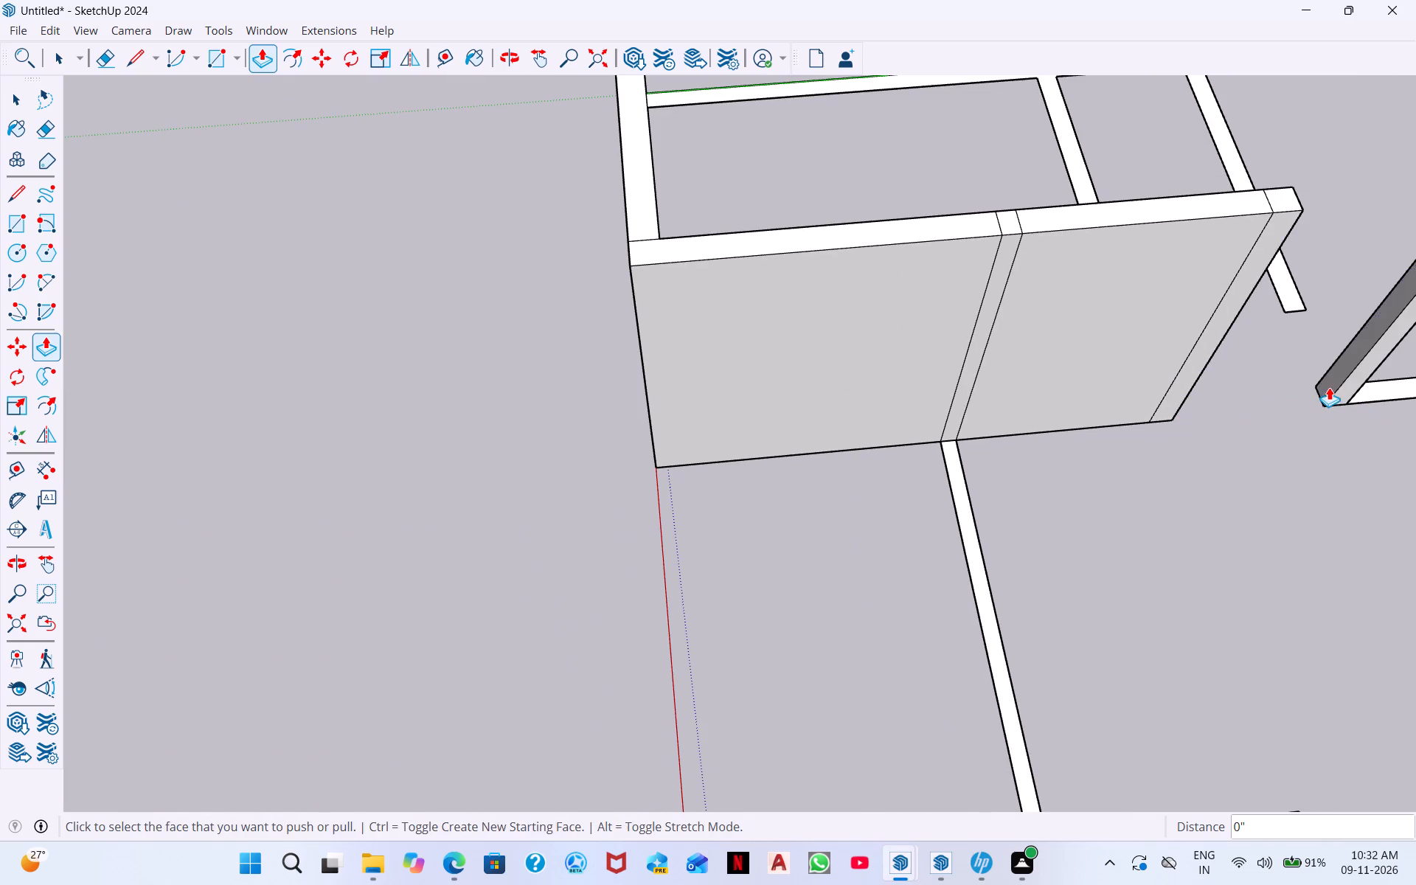
Raise the back wall with both partitions and the stub wall to 10'.
{"action": "middle_click_drag", "start_coordinate": [1394, 390], "coordinate": [831, 347]}
{"action": "middle_click_drag", "start_coordinate": [1009, 453], "coordinate": [782, 453]}
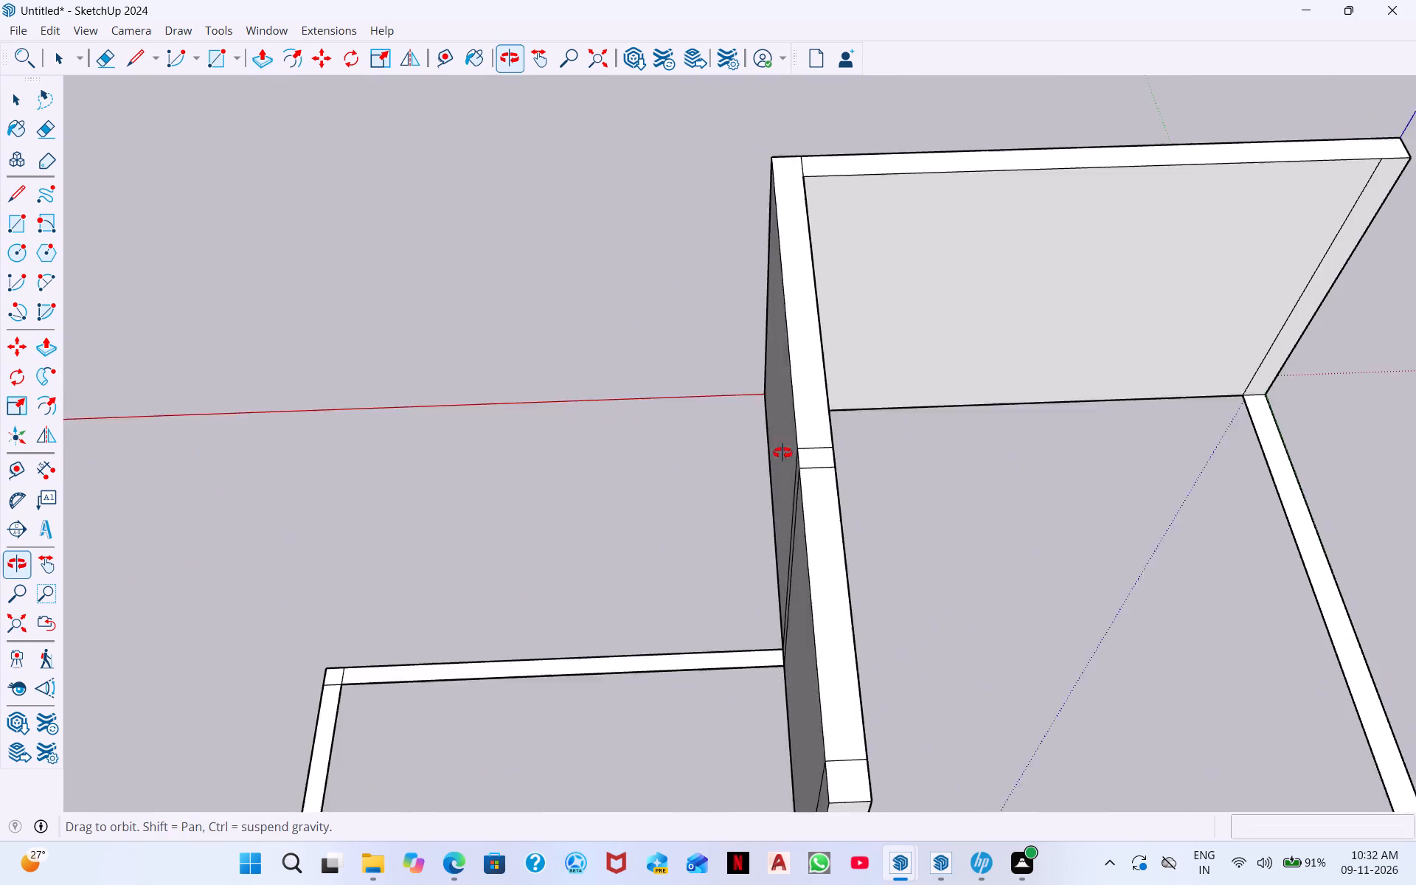
{"action": "middle_click_drag", "start_coordinate": [782, 453], "coordinate": [780, 450]}
{"action": "scroll", "coordinate": [1319, 459], "scroll_direction": "down", "scroll_amount": 7}
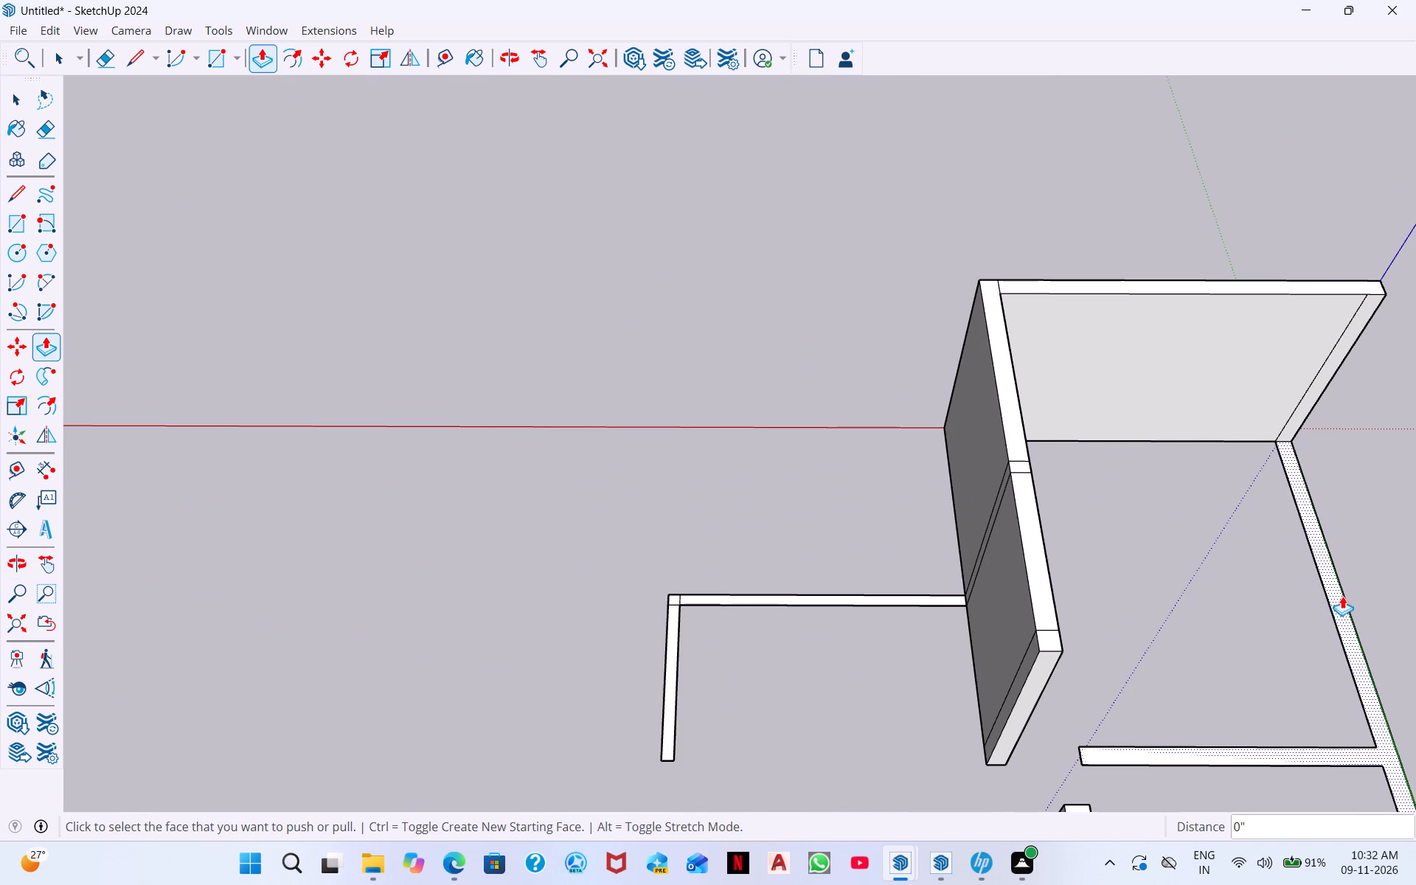
{"action": "double_click", "coordinate": [1343, 597]}
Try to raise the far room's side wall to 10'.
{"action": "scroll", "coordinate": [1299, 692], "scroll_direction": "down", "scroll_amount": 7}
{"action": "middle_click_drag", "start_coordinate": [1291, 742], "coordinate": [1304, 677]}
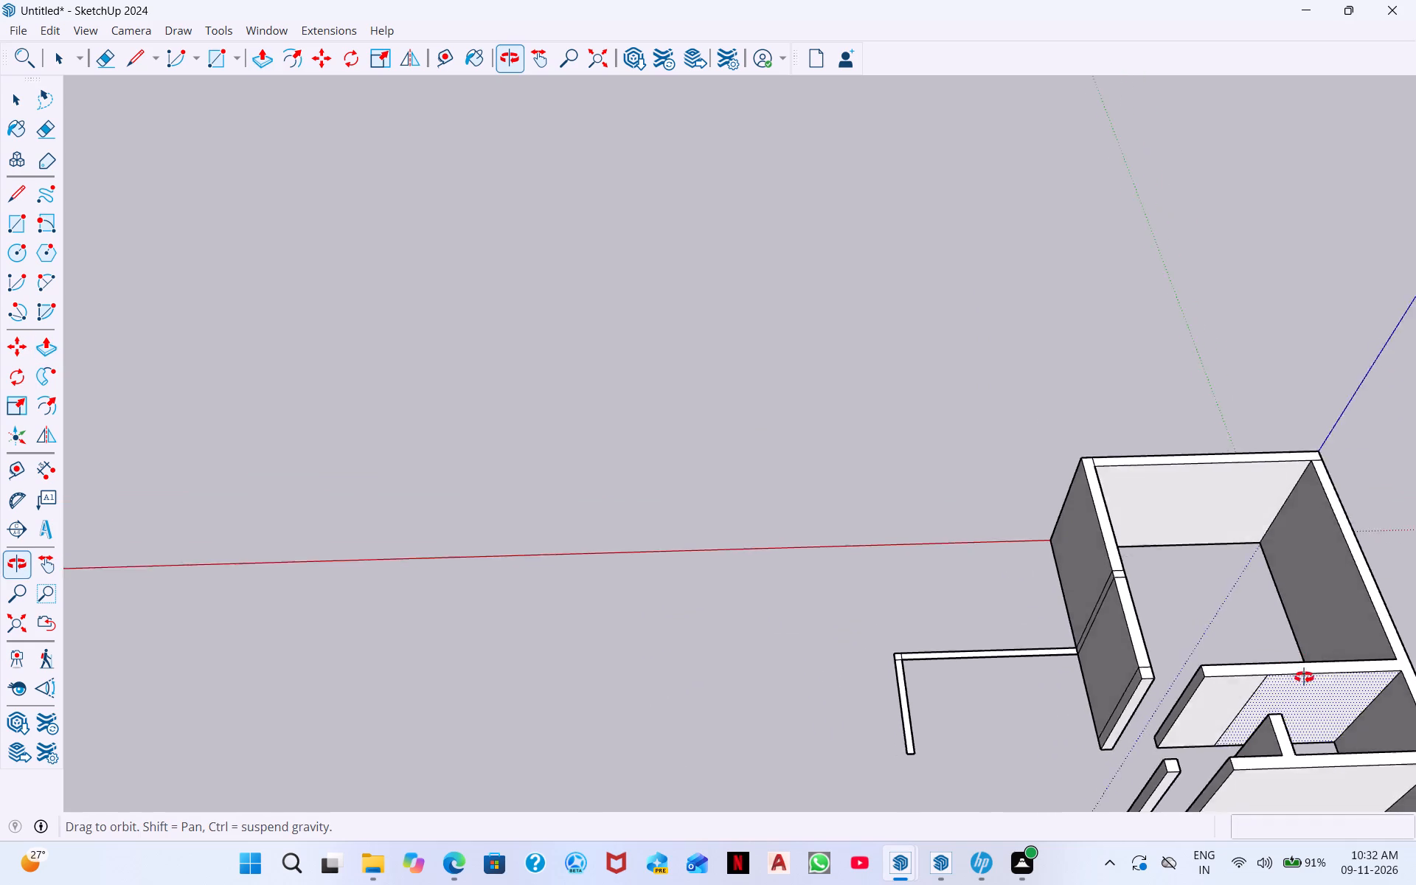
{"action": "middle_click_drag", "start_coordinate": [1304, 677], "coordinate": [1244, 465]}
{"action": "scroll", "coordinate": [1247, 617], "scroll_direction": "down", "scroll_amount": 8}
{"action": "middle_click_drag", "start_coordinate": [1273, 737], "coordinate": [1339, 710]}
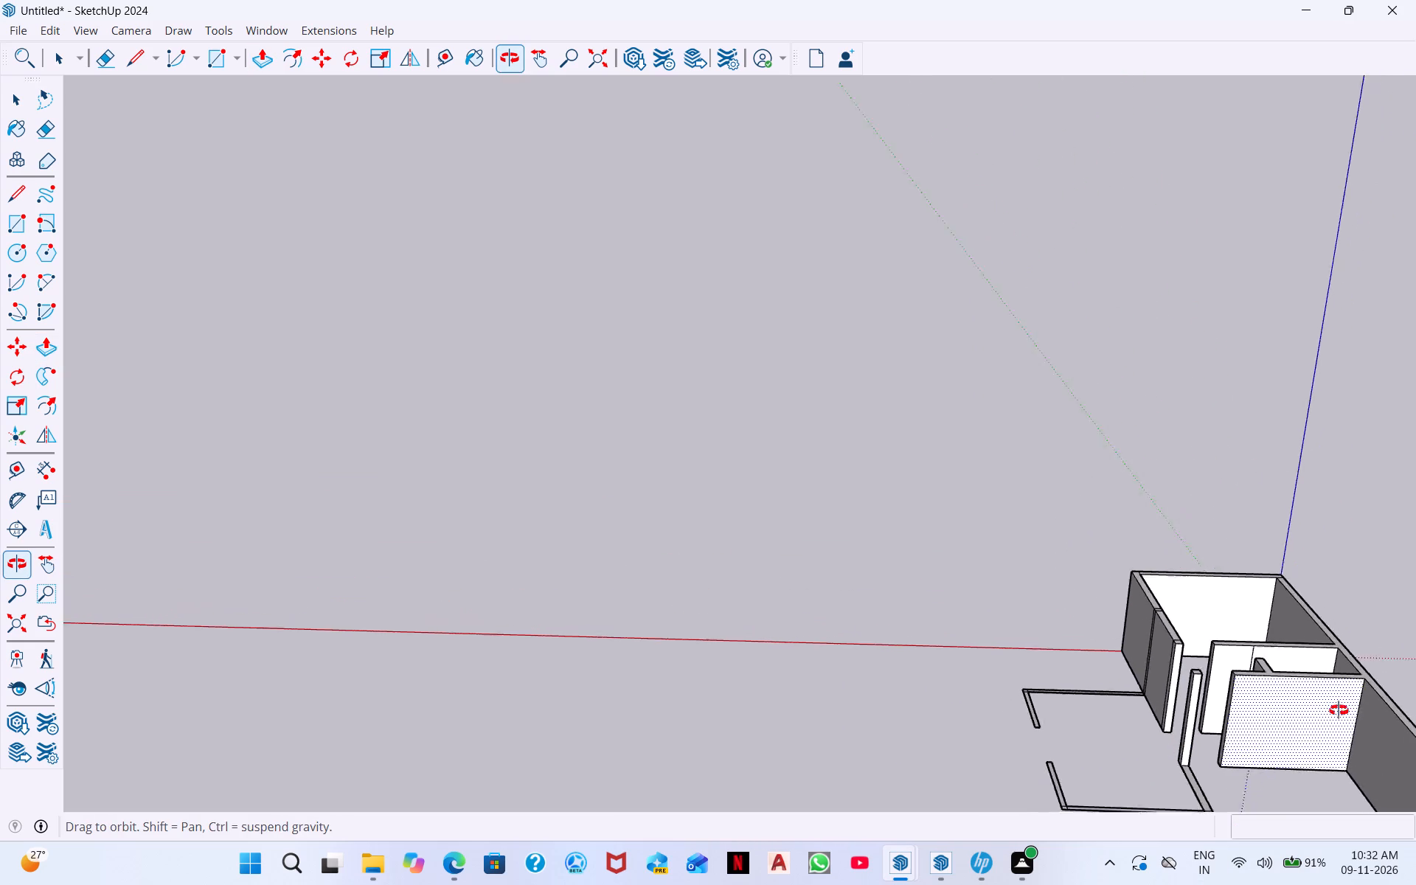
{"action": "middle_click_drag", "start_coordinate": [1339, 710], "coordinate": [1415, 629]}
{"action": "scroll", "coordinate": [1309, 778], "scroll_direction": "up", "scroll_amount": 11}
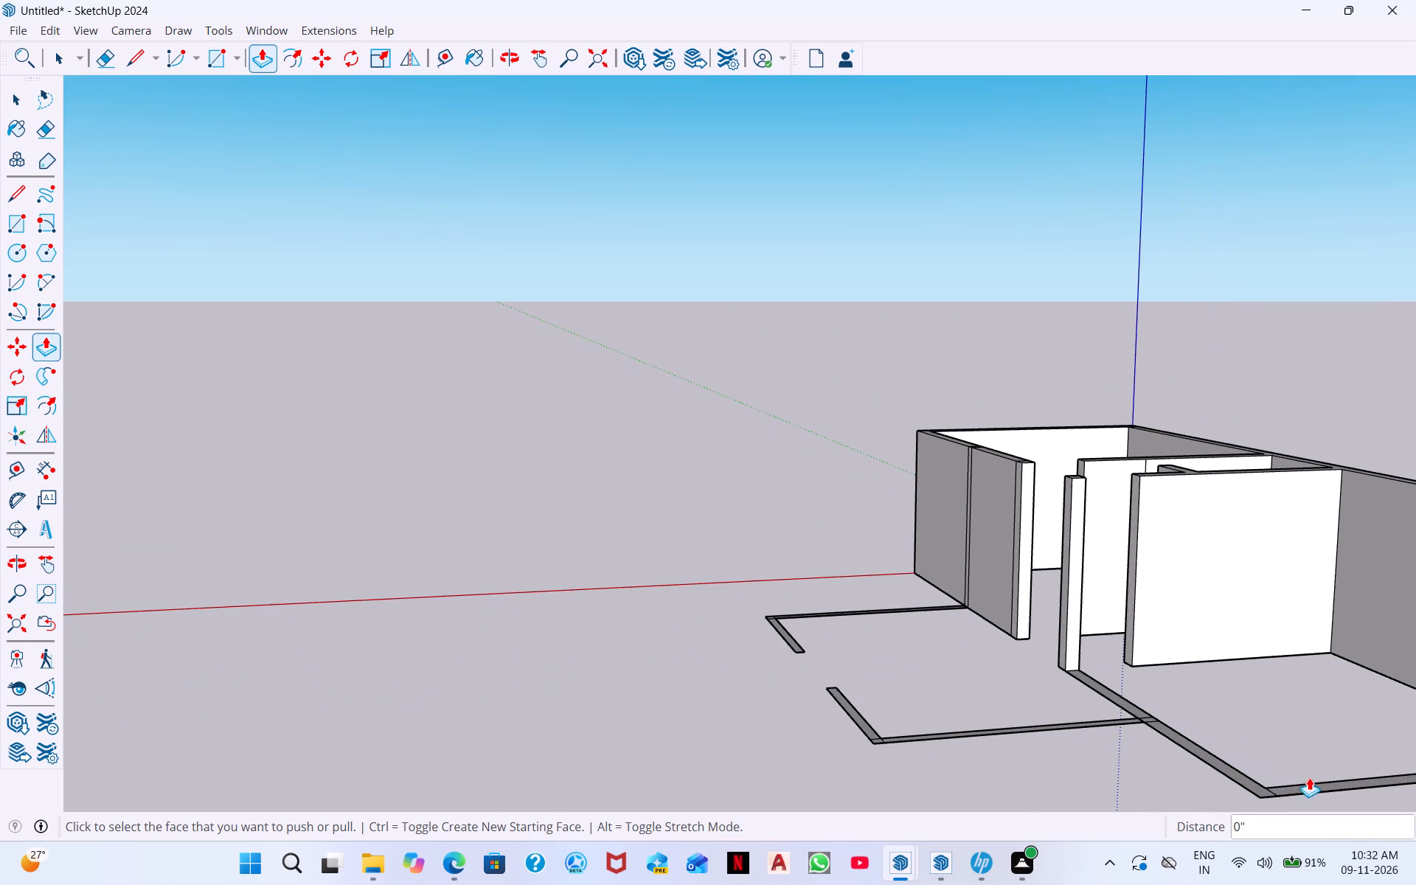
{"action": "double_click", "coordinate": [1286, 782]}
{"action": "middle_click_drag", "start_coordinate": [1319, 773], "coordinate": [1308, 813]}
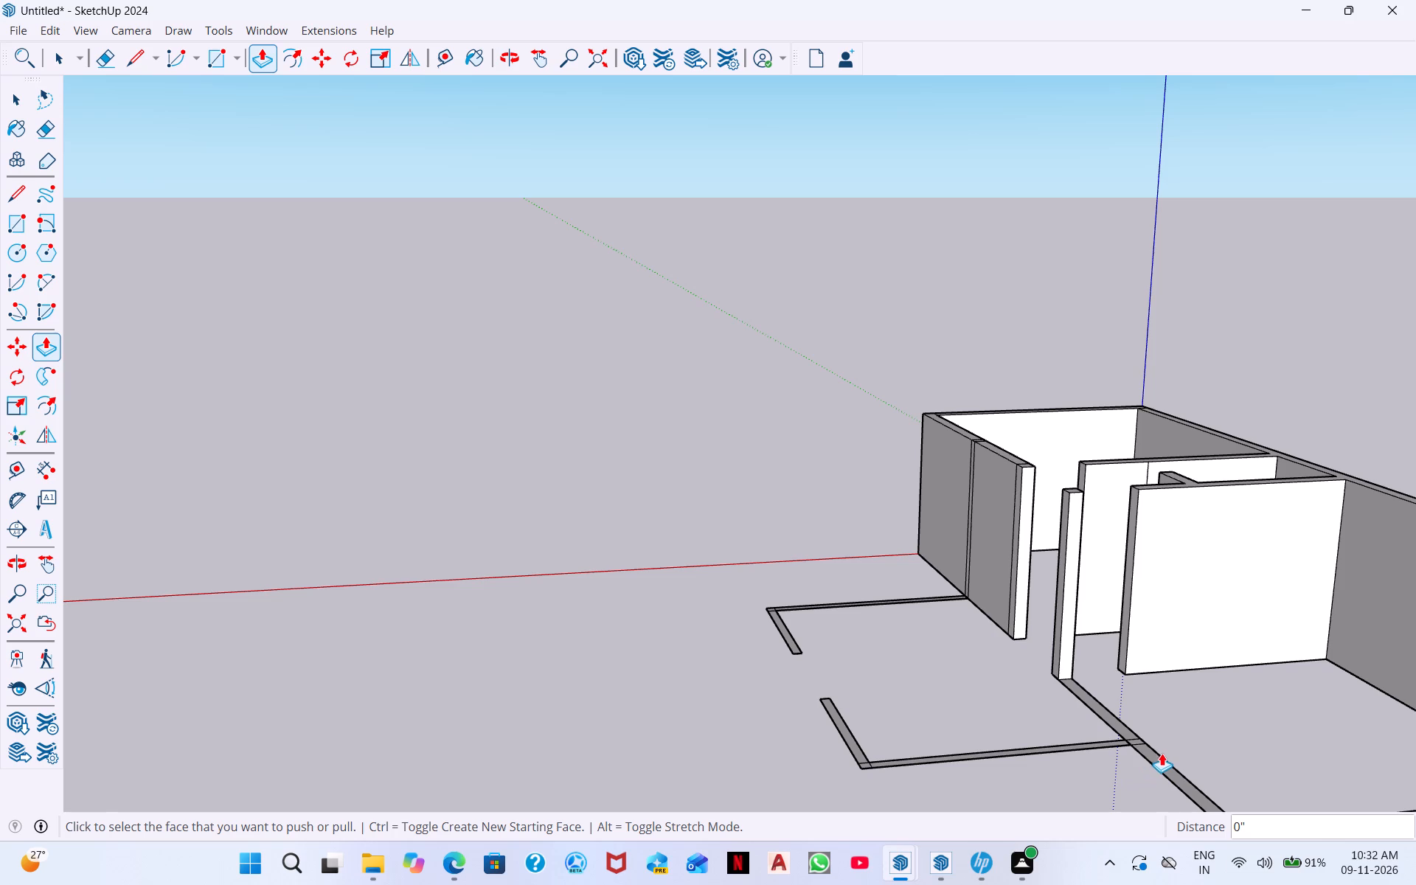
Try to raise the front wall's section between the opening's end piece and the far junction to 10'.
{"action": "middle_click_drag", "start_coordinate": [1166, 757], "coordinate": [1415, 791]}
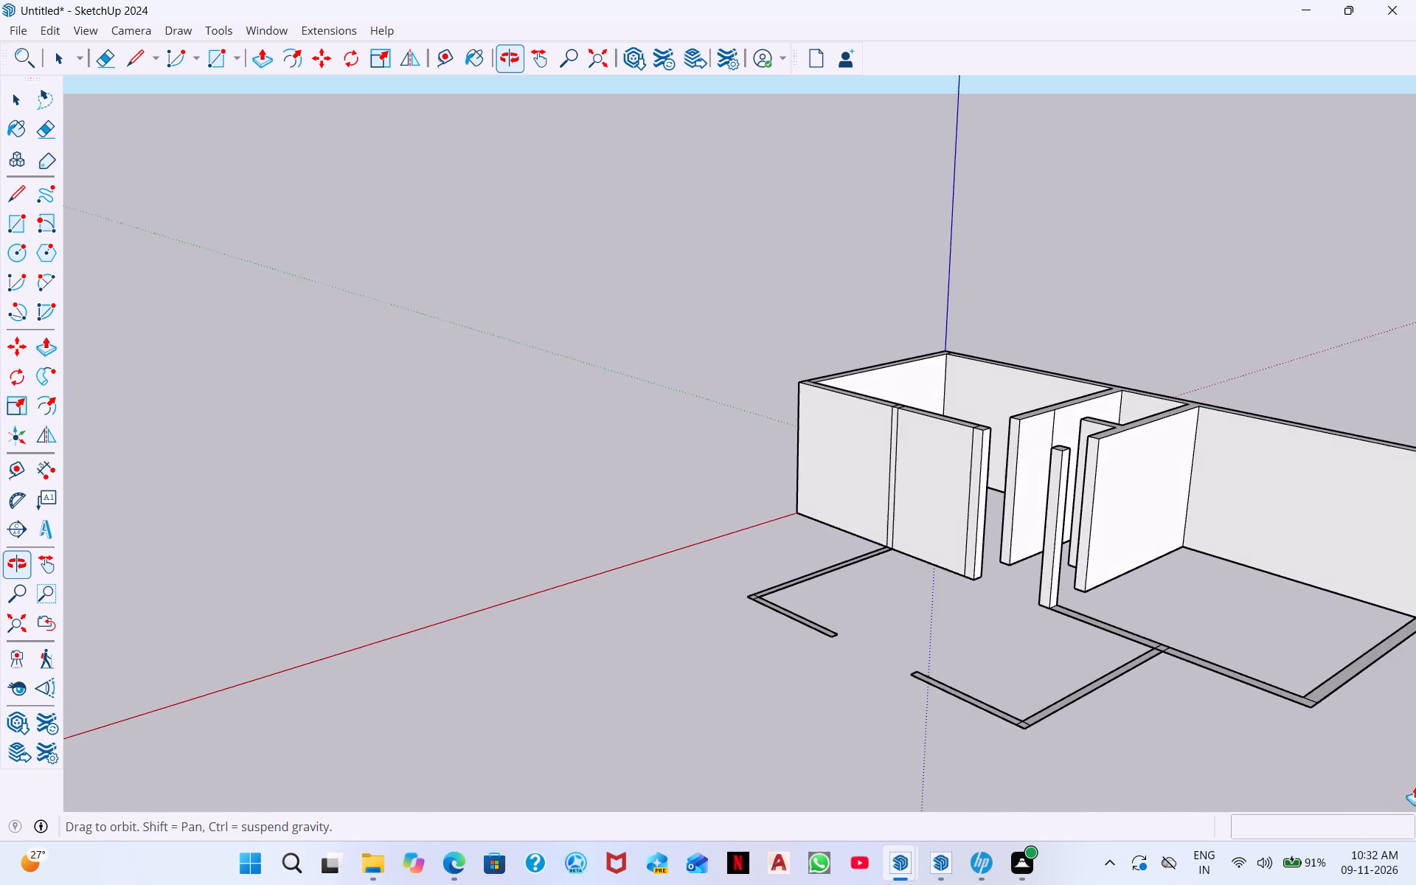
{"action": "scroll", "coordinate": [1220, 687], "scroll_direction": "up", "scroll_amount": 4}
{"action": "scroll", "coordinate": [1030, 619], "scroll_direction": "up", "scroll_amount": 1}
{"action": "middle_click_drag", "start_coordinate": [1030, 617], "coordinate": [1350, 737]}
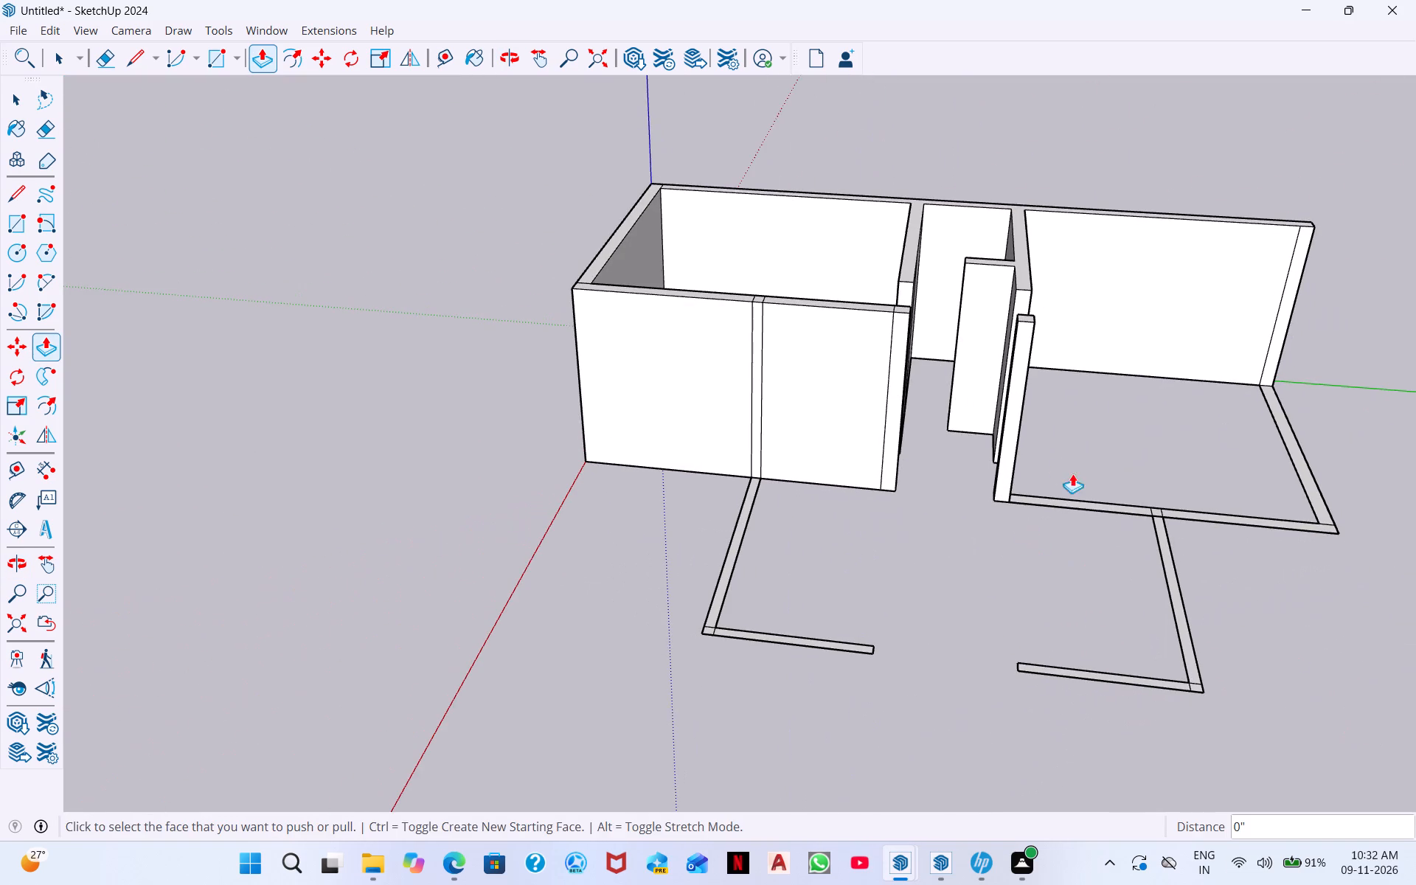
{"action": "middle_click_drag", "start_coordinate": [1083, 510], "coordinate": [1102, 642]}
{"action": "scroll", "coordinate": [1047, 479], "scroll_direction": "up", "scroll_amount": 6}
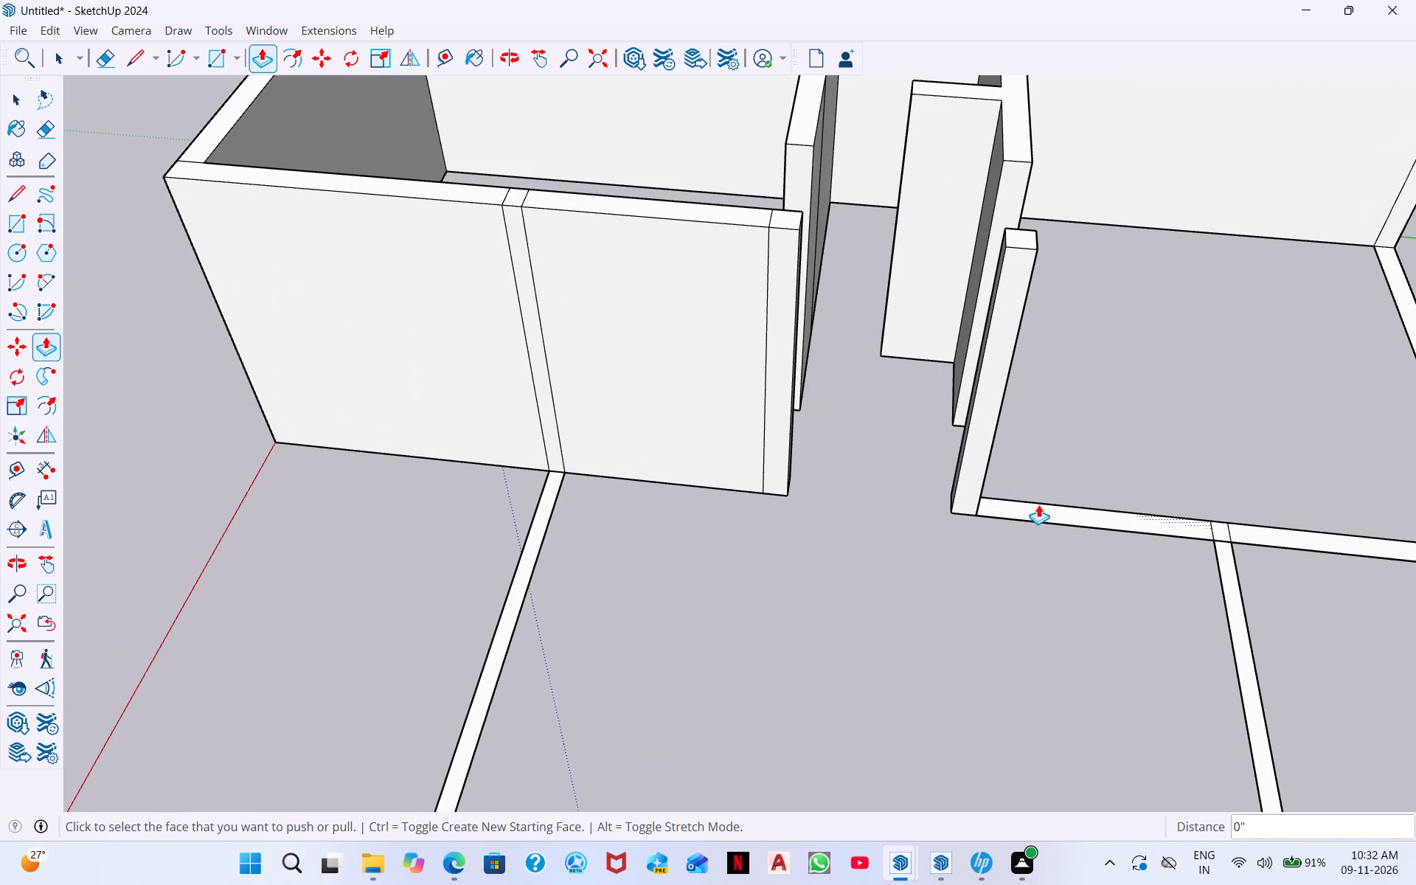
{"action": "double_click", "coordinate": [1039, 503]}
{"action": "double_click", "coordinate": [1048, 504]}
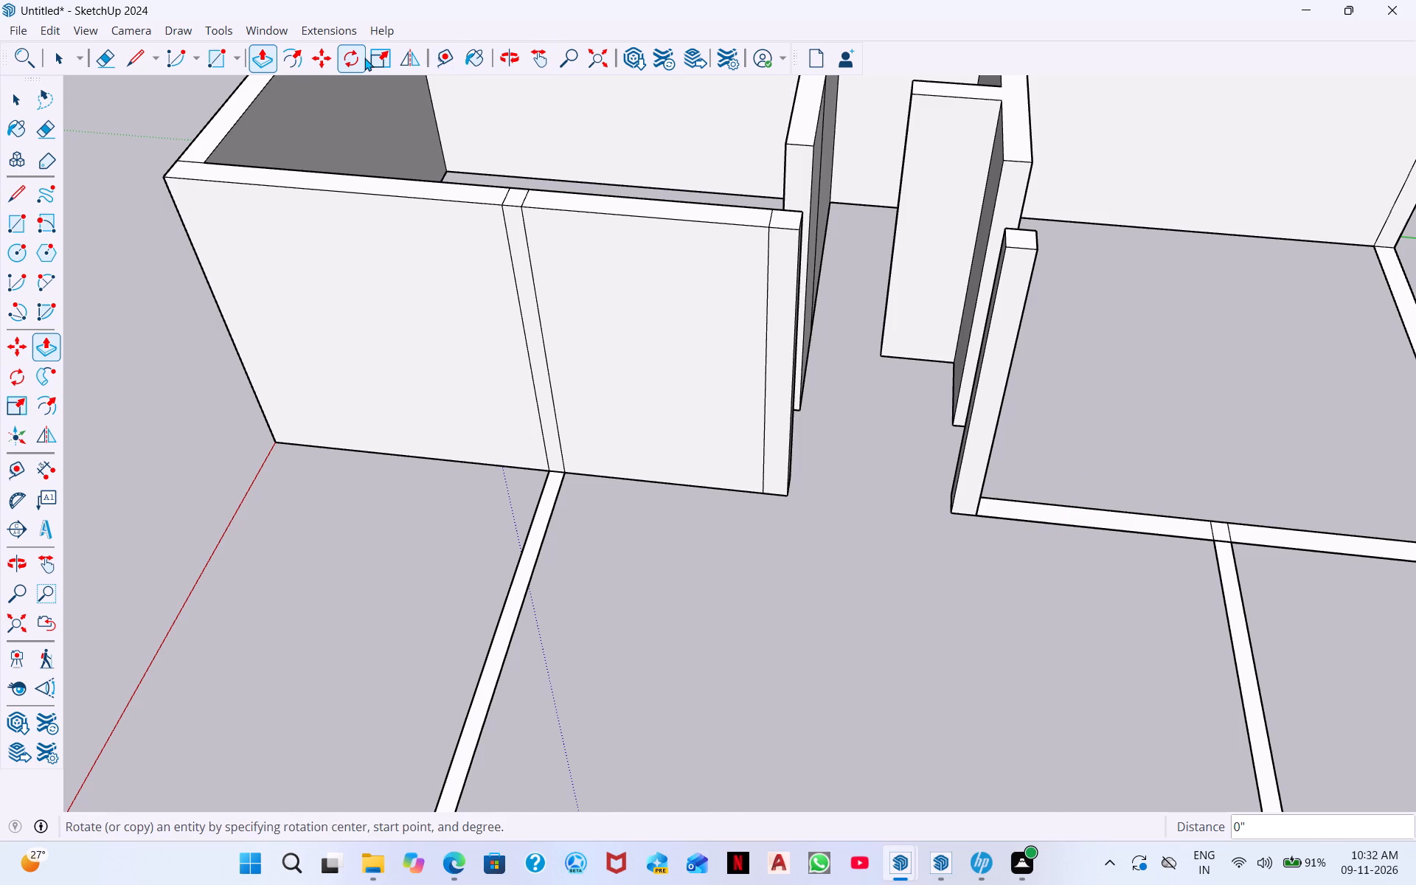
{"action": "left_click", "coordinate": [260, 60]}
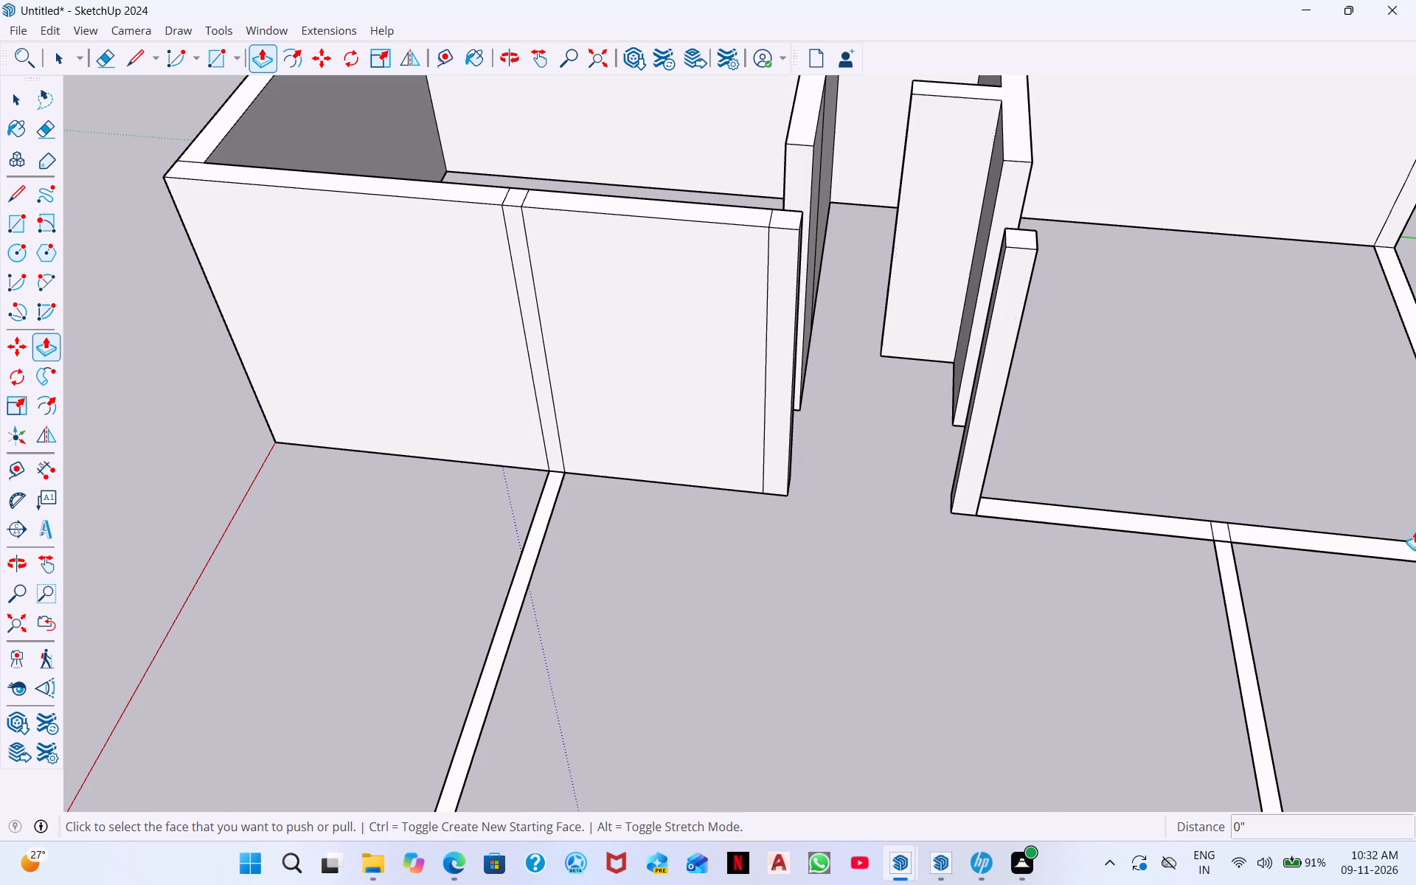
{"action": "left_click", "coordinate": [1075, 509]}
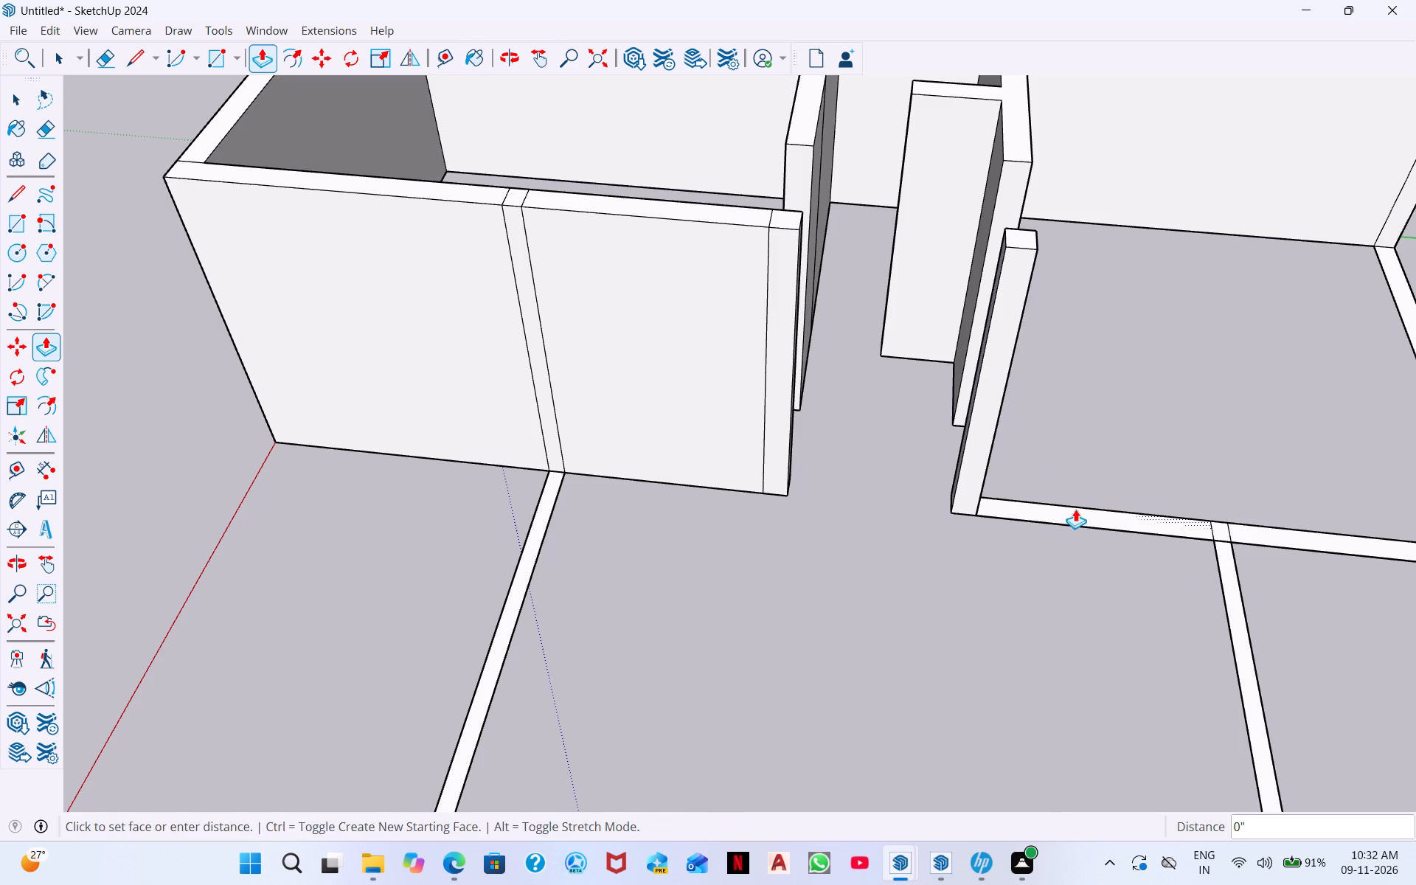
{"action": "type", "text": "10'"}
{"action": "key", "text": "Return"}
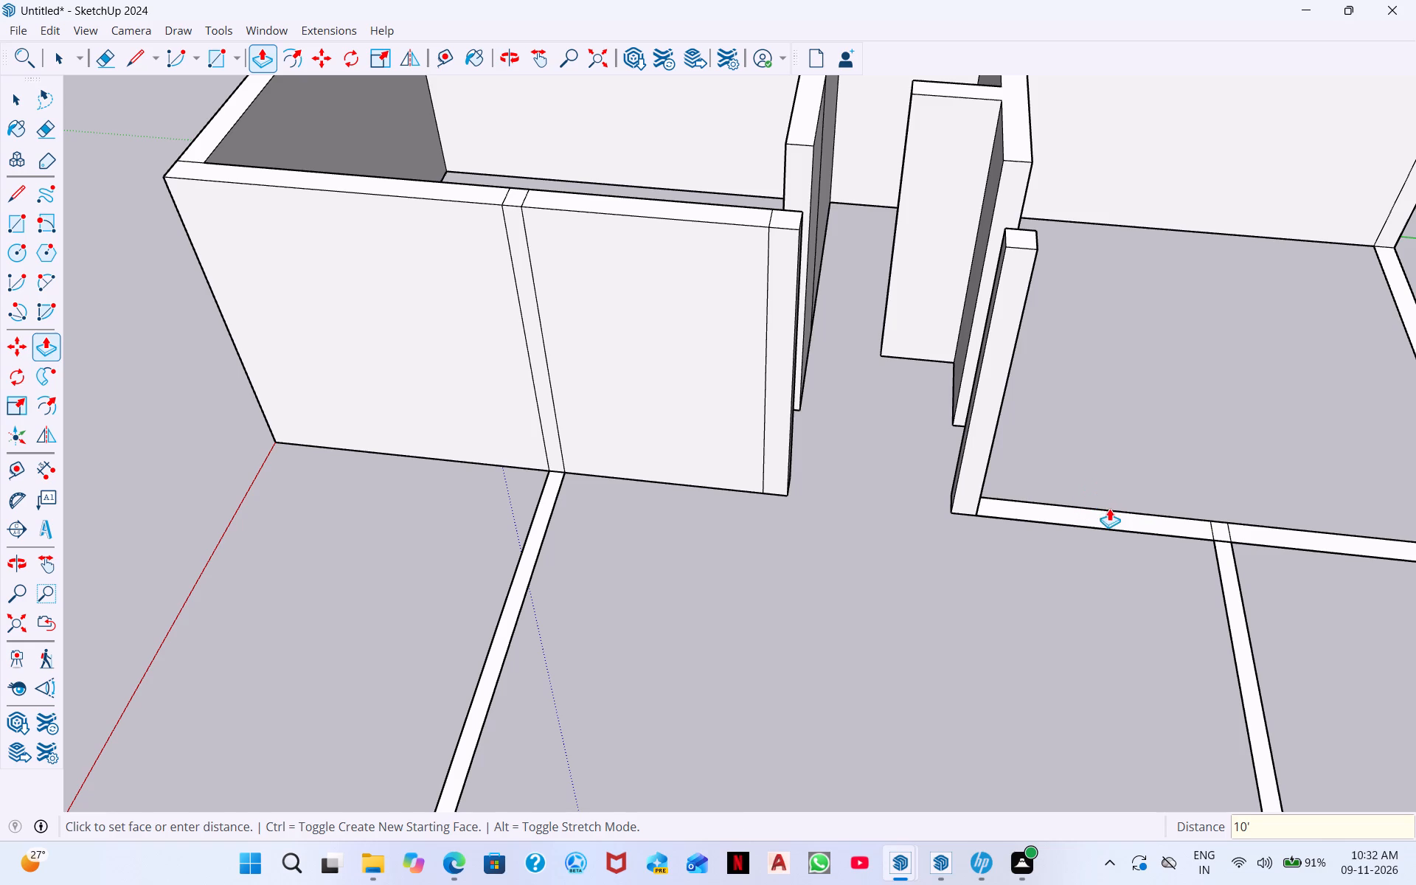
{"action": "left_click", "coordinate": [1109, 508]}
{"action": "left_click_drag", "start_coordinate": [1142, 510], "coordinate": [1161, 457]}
Raise the far room's side wall to 10' with Push/Pull.
{"action": "scroll", "coordinate": [1277, 515], "scroll_direction": "down", "scroll_amount": 1}
{"action": "middle_click_drag", "start_coordinate": [1291, 545], "coordinate": [1305, 581]}
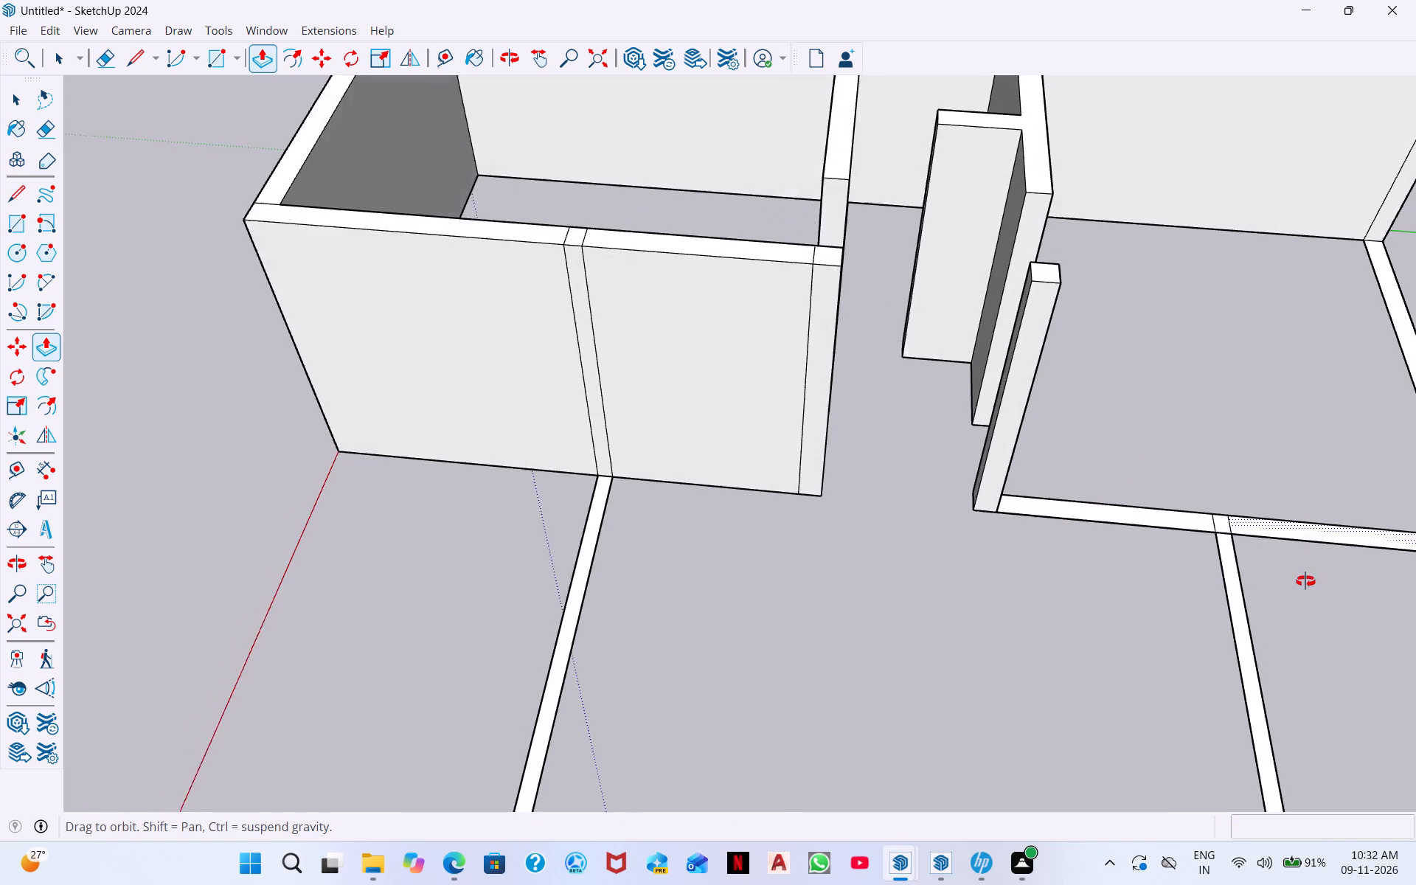
{"action": "middle_click_drag", "start_coordinate": [1305, 581], "coordinate": [1307, 582]}
{"action": "middle_click_drag", "start_coordinate": [1337, 560], "coordinate": [1348, 571]}
{"action": "scroll", "coordinate": [1371, 249], "scroll_direction": "up", "scroll_amount": 1}
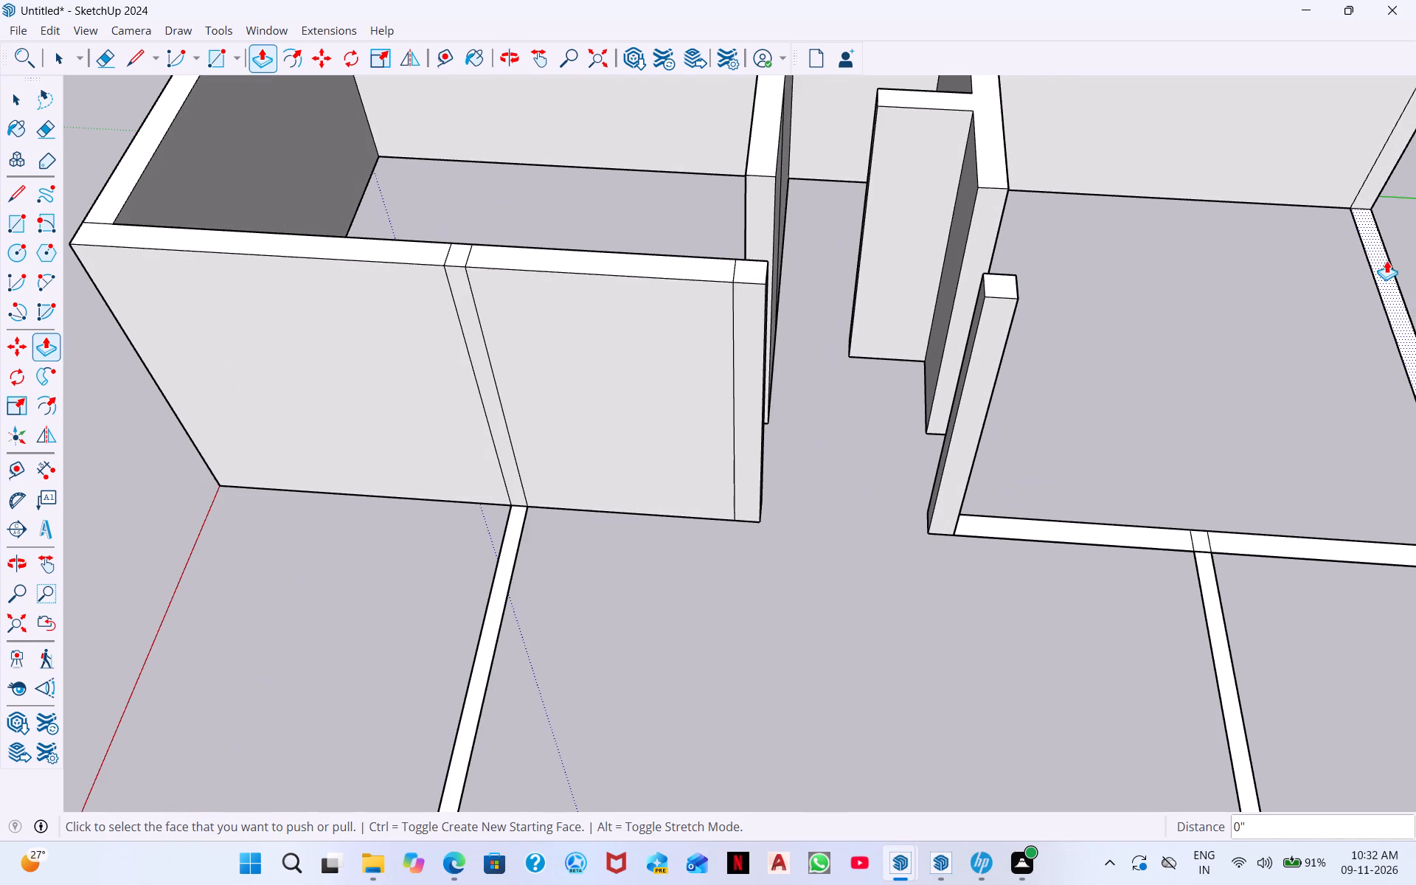
{"action": "left_click", "coordinate": [1386, 260]}
{"action": "type", "text": "10'"}
{"action": "key", "text": "Return"}
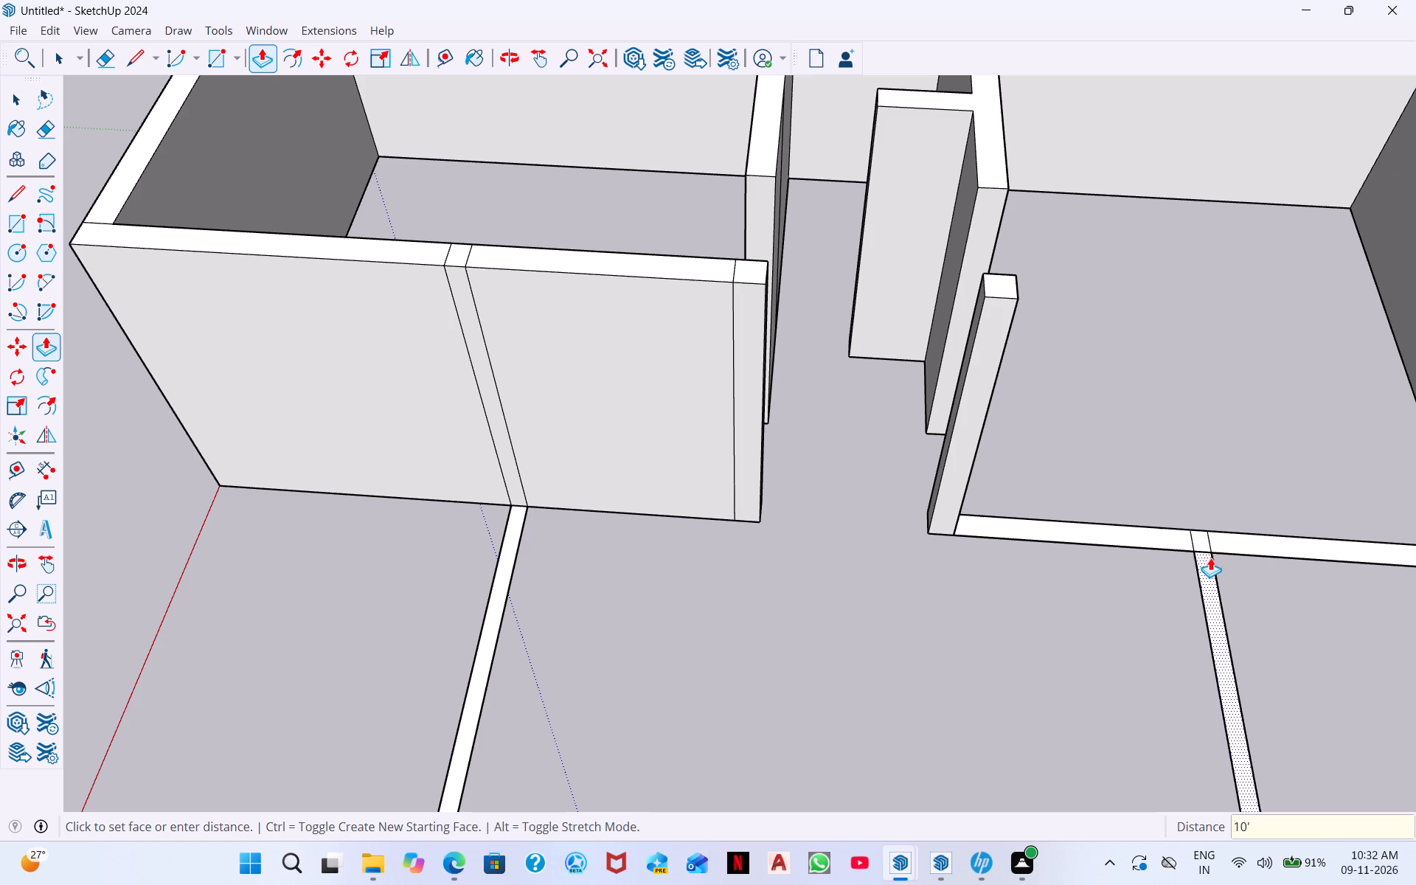
Raise the front wall's far sections on both sides of the junction, plus the junction piece, to the same 10' height.
{"action": "double_click", "coordinate": [1244, 536]}
{"action": "double_click", "coordinate": [1166, 535]}
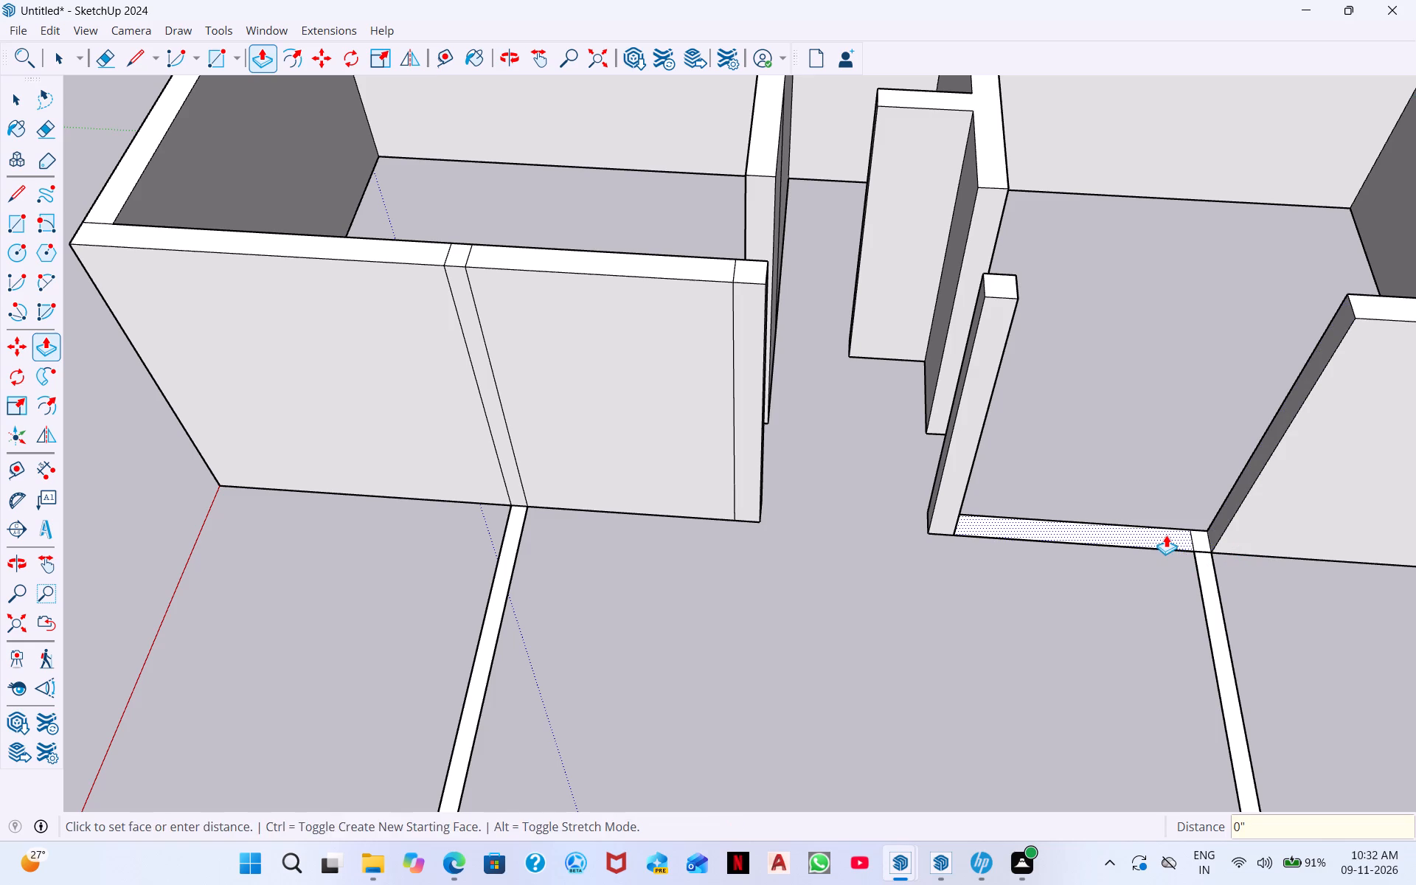
{"action": "scroll", "coordinate": [1204, 538], "scroll_direction": "up", "scroll_amount": 11}
{"action": "double_click", "coordinate": [1204, 545]}
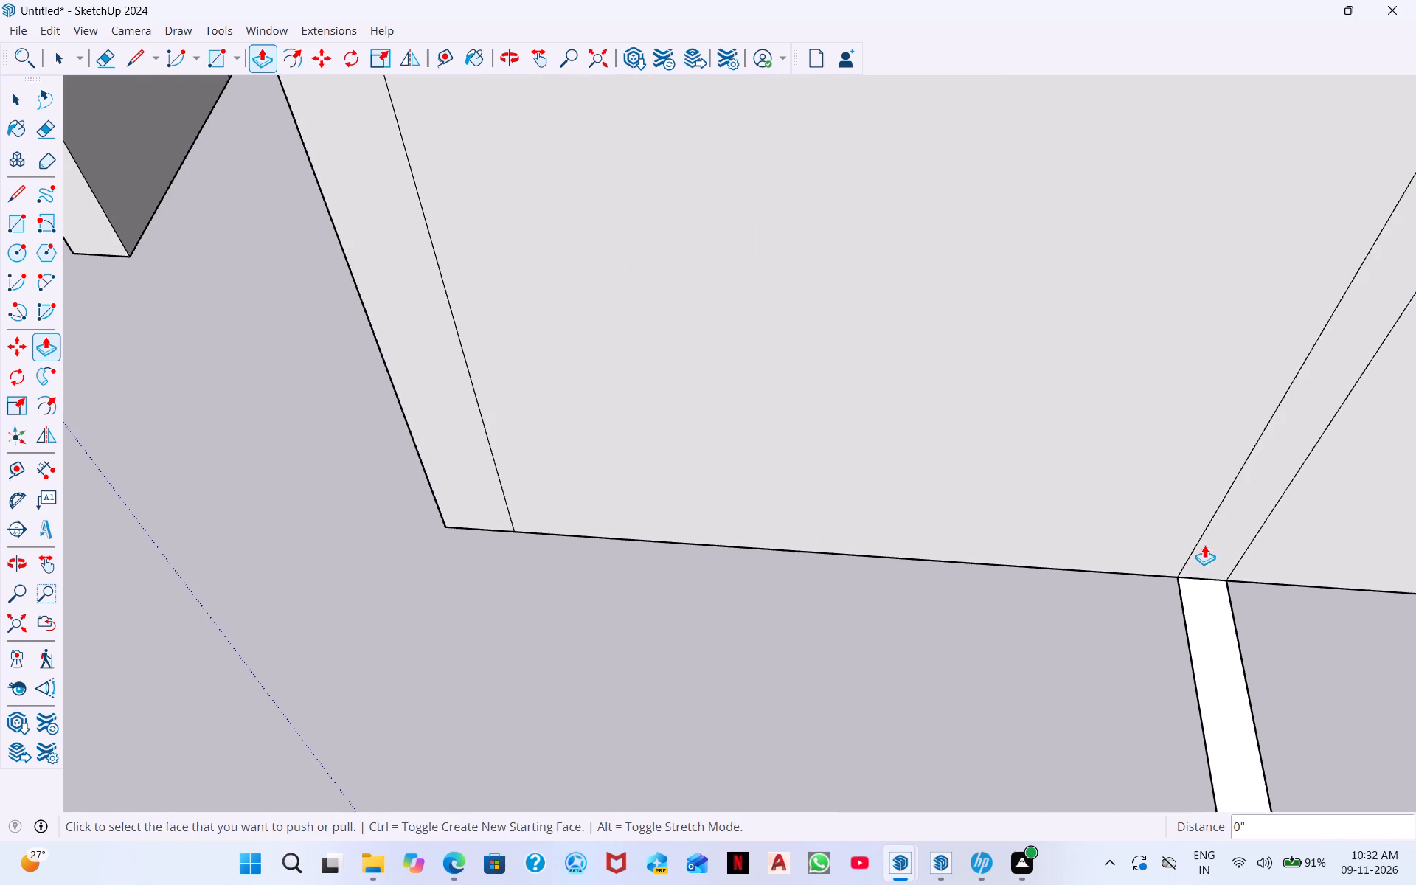
Erase the vertical seam lines at the junctions and opening ends on the outer faces of both front wall sections.
{"action": "scroll", "coordinate": [1201, 550], "scroll_direction": "down", "scroll_amount": 17}
{"action": "scroll", "coordinate": [979, 423], "scroll_direction": "down", "scroll_amount": 1}
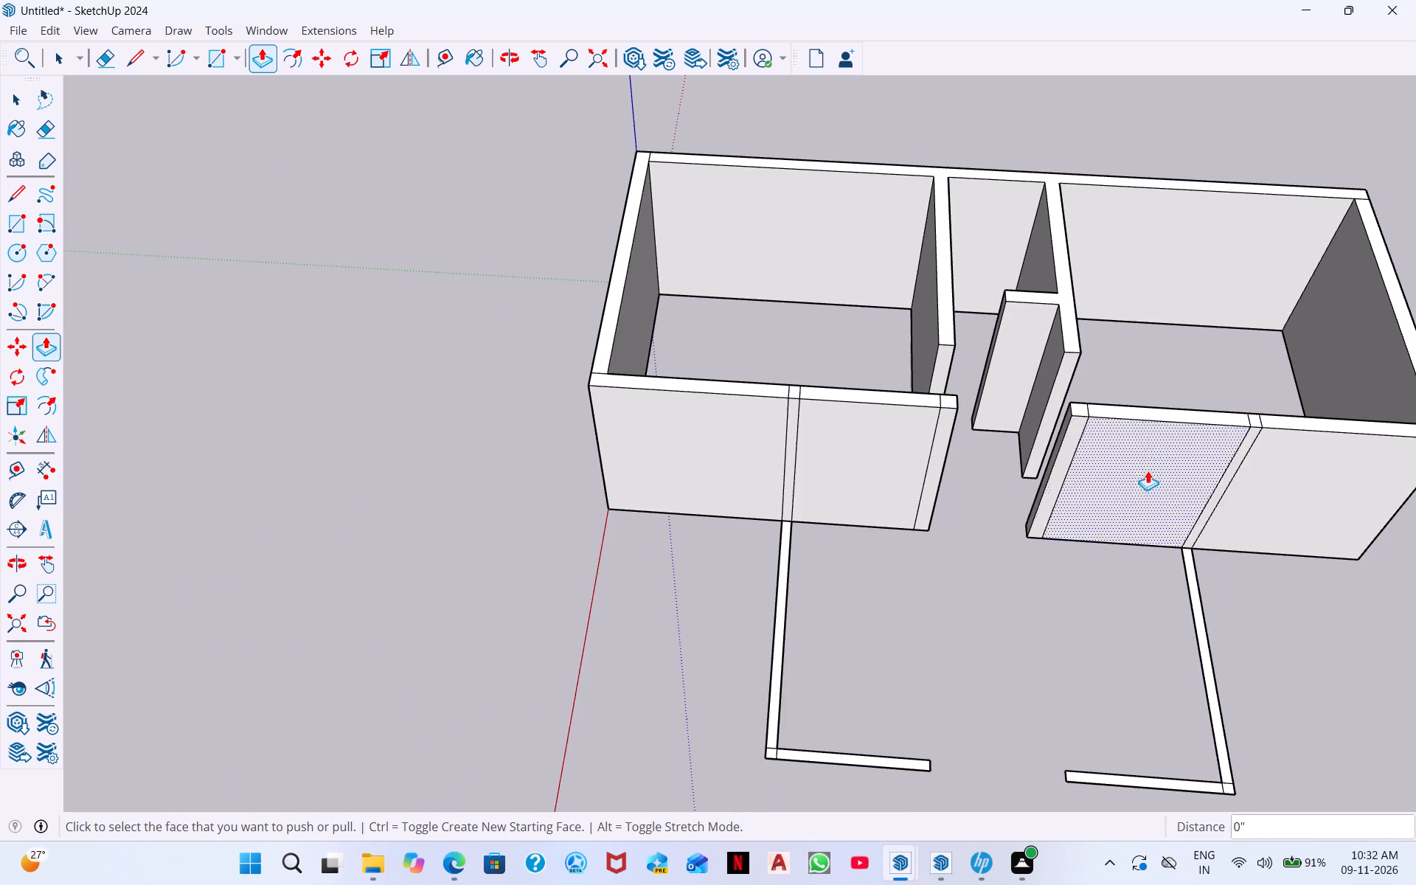
{"action": "middle_click_drag", "start_coordinate": [1148, 471], "coordinate": [1139, 308]}
{"action": "middle_click_drag", "start_coordinate": [1113, 506], "coordinate": [1127, 372]}
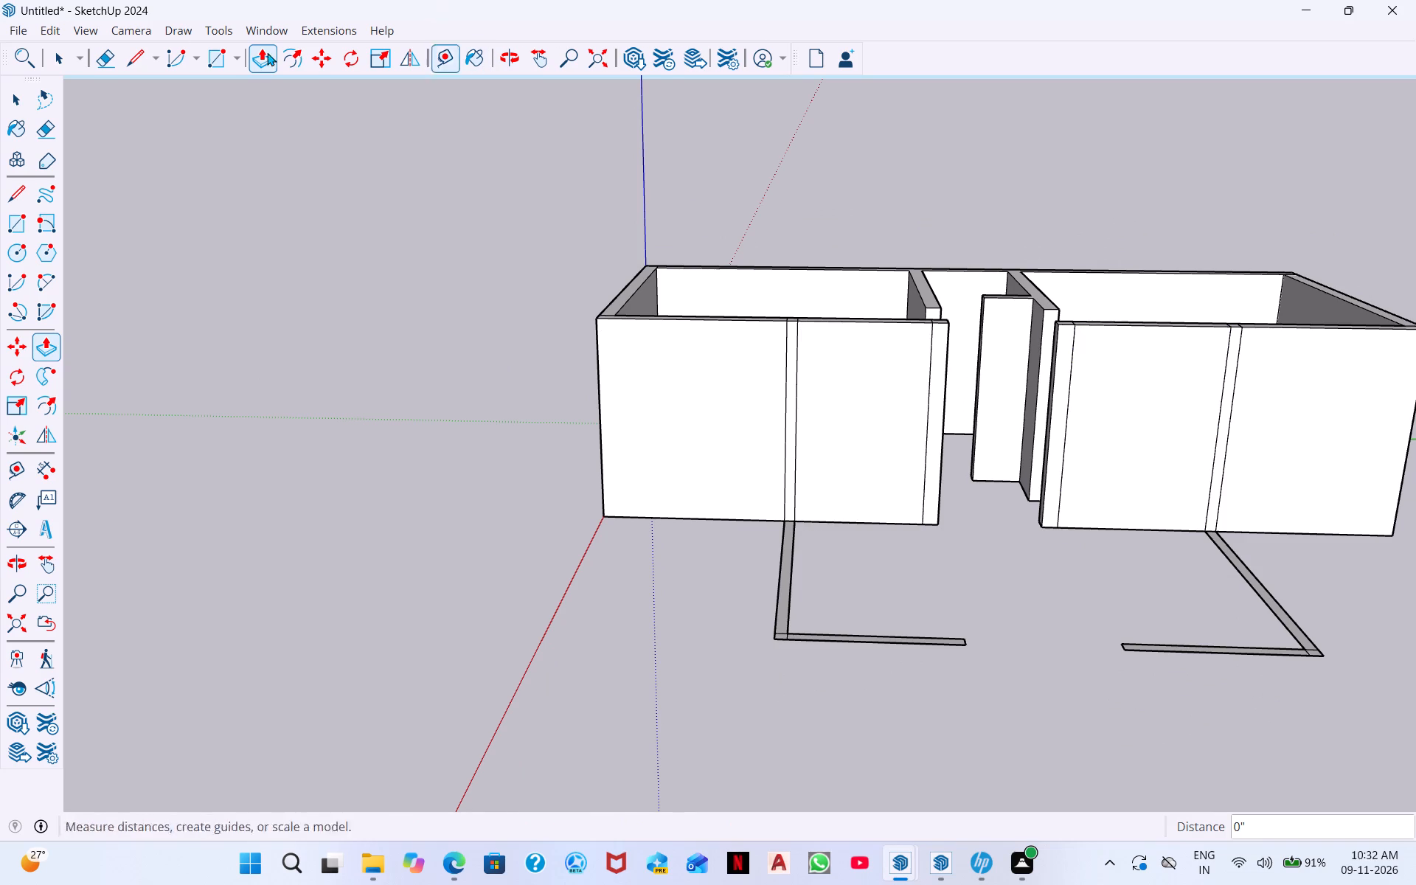
{"action": "left_click", "coordinate": [104, 66]}
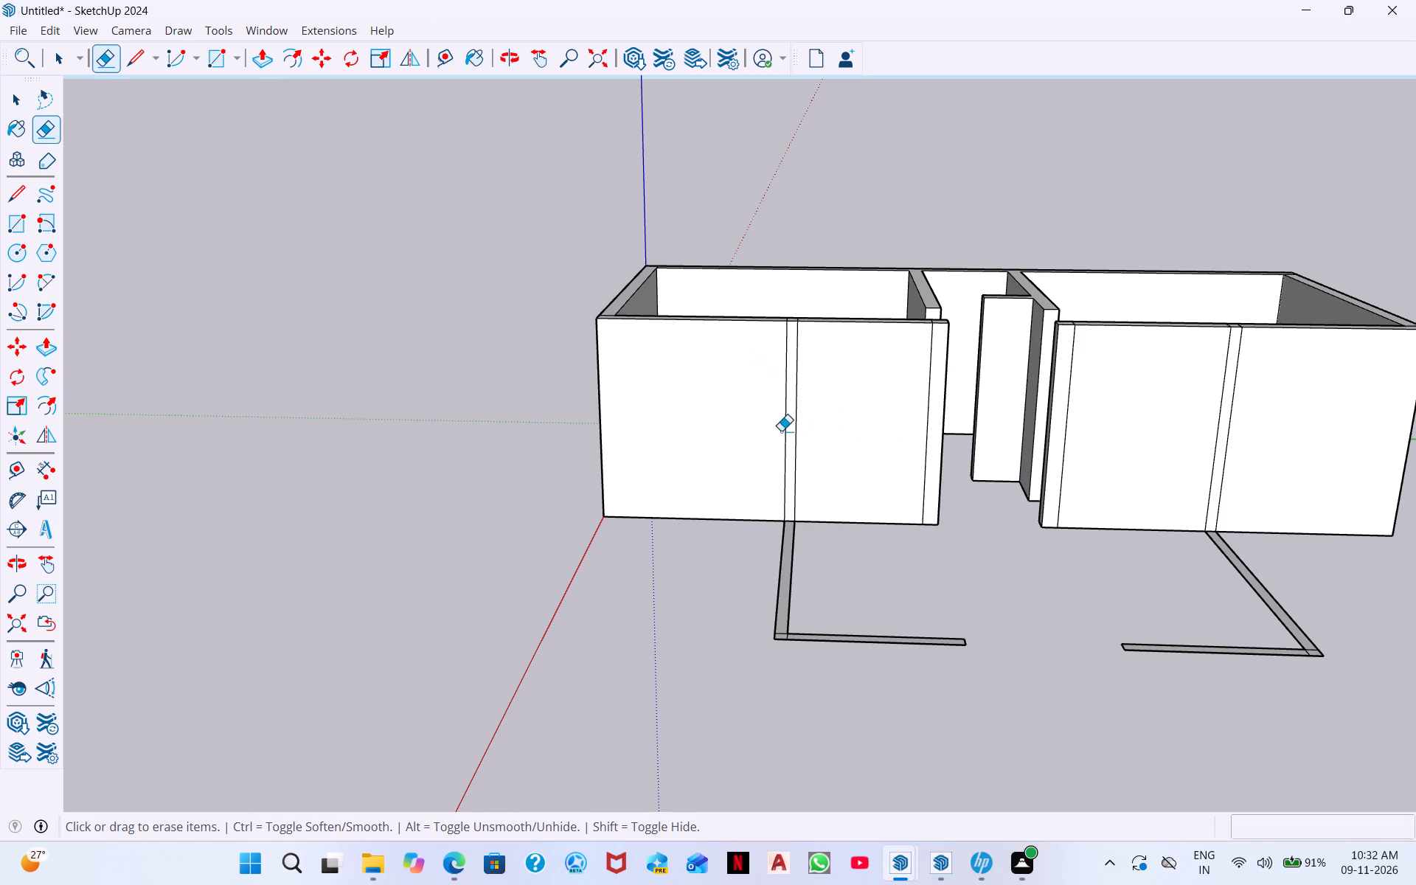
{"action": "left_click_drag", "start_coordinate": [785, 429], "coordinate": [801, 425]}
{"action": "left_click_drag", "start_coordinate": [927, 409], "coordinate": [909, 419]}
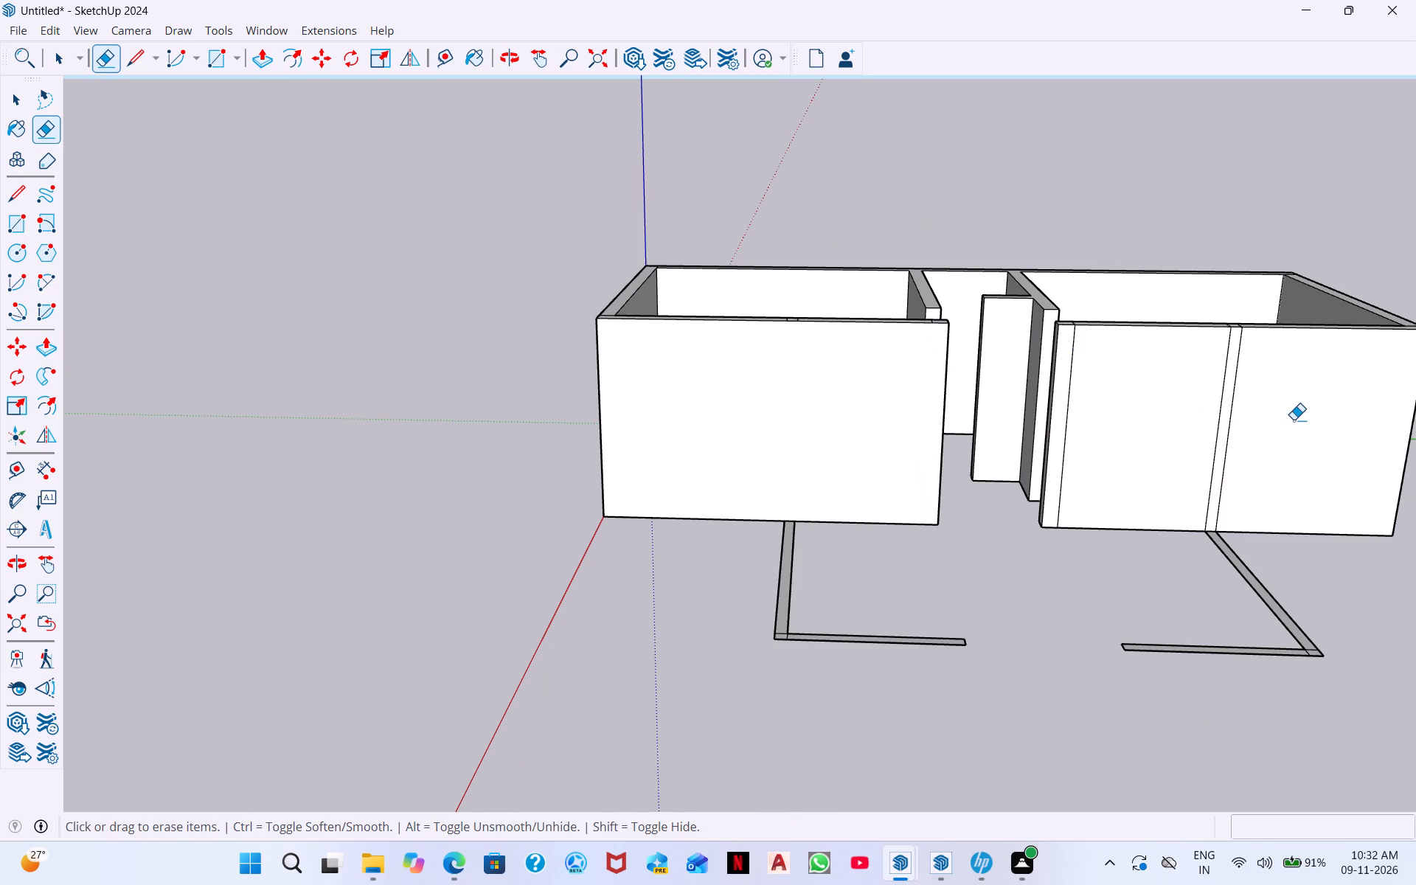
{"action": "left_click_drag", "start_coordinate": [1249, 420], "coordinate": [1181, 448]}
{"action": "middle_click_drag", "start_coordinate": [1268, 426], "coordinate": [1032, 487]}
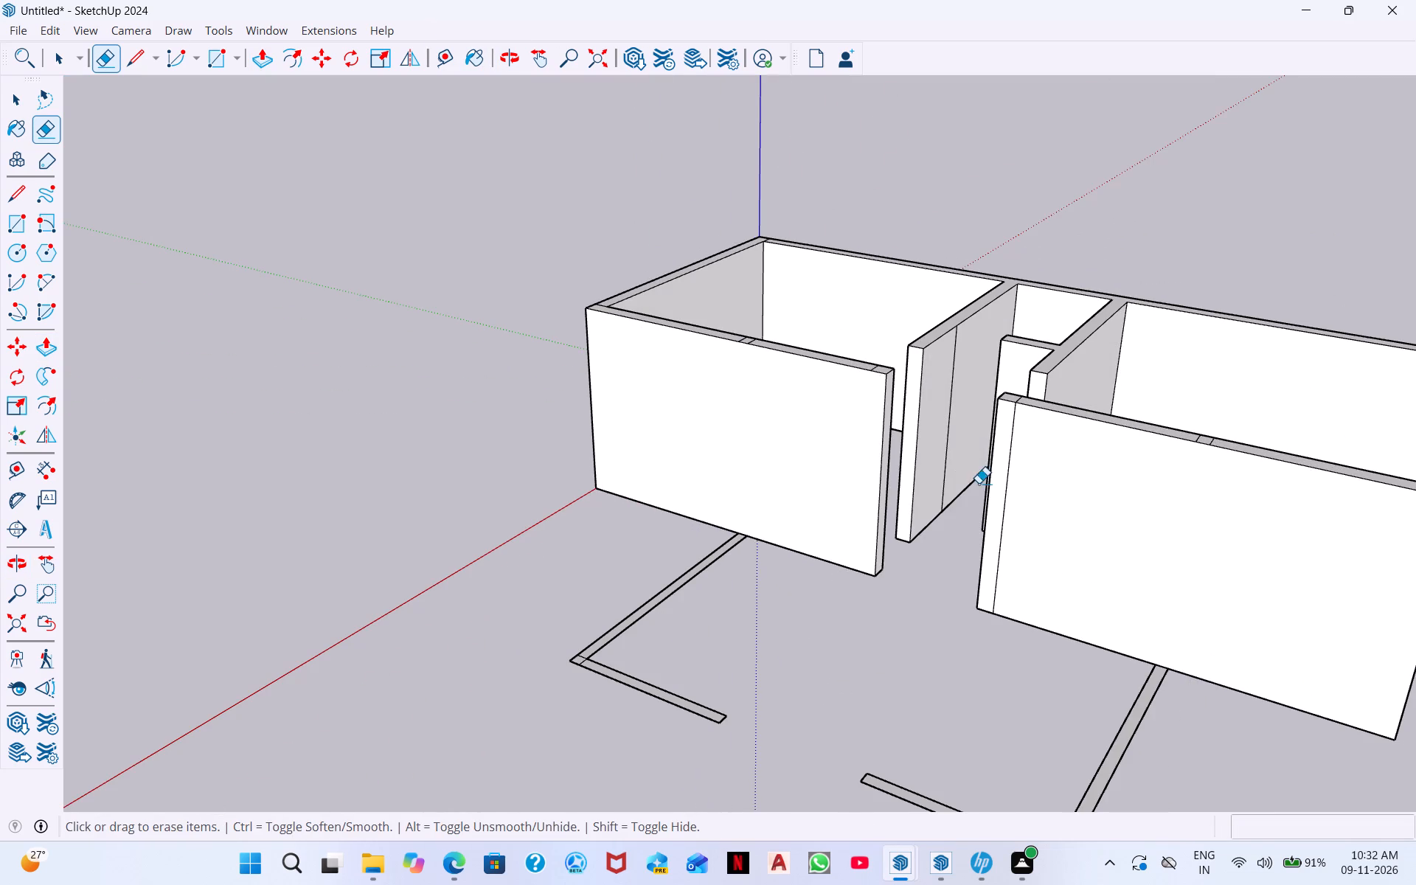
{"action": "left_click", "coordinate": [999, 482]}
{"action": "left_click", "coordinate": [1010, 483]}
Erase the seam lines beside the opening on the top faces of both front wall sections.
{"action": "scroll", "coordinate": [1025, 407], "scroll_direction": "up", "scroll_amount": 3}
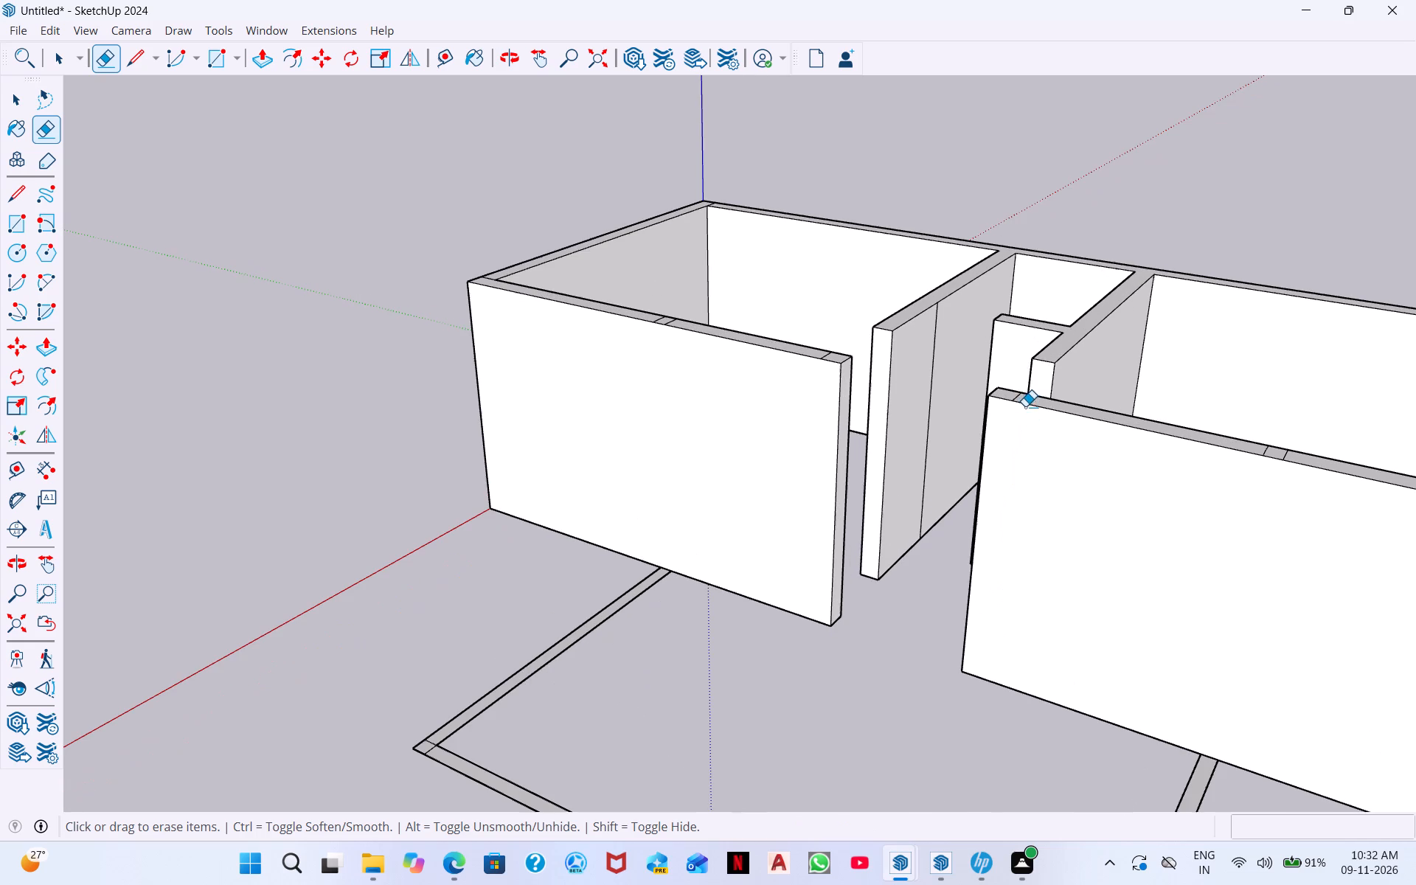
{"action": "left_click", "coordinate": [1015, 398]}
{"action": "scroll", "coordinate": [776, 383], "scroll_direction": "up", "scroll_amount": 6}
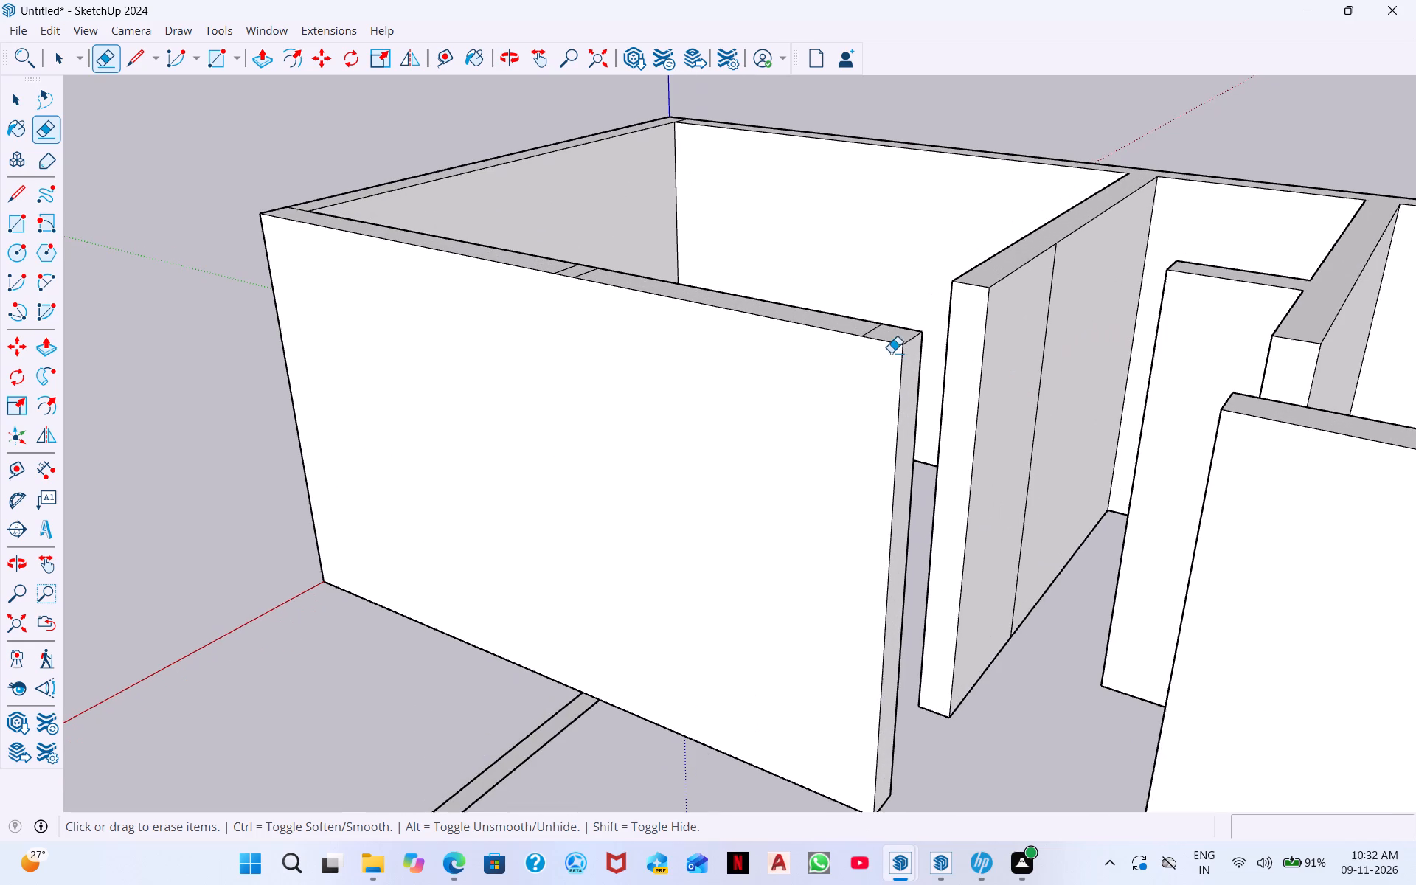
{"action": "left_click", "coordinate": [872, 330]}
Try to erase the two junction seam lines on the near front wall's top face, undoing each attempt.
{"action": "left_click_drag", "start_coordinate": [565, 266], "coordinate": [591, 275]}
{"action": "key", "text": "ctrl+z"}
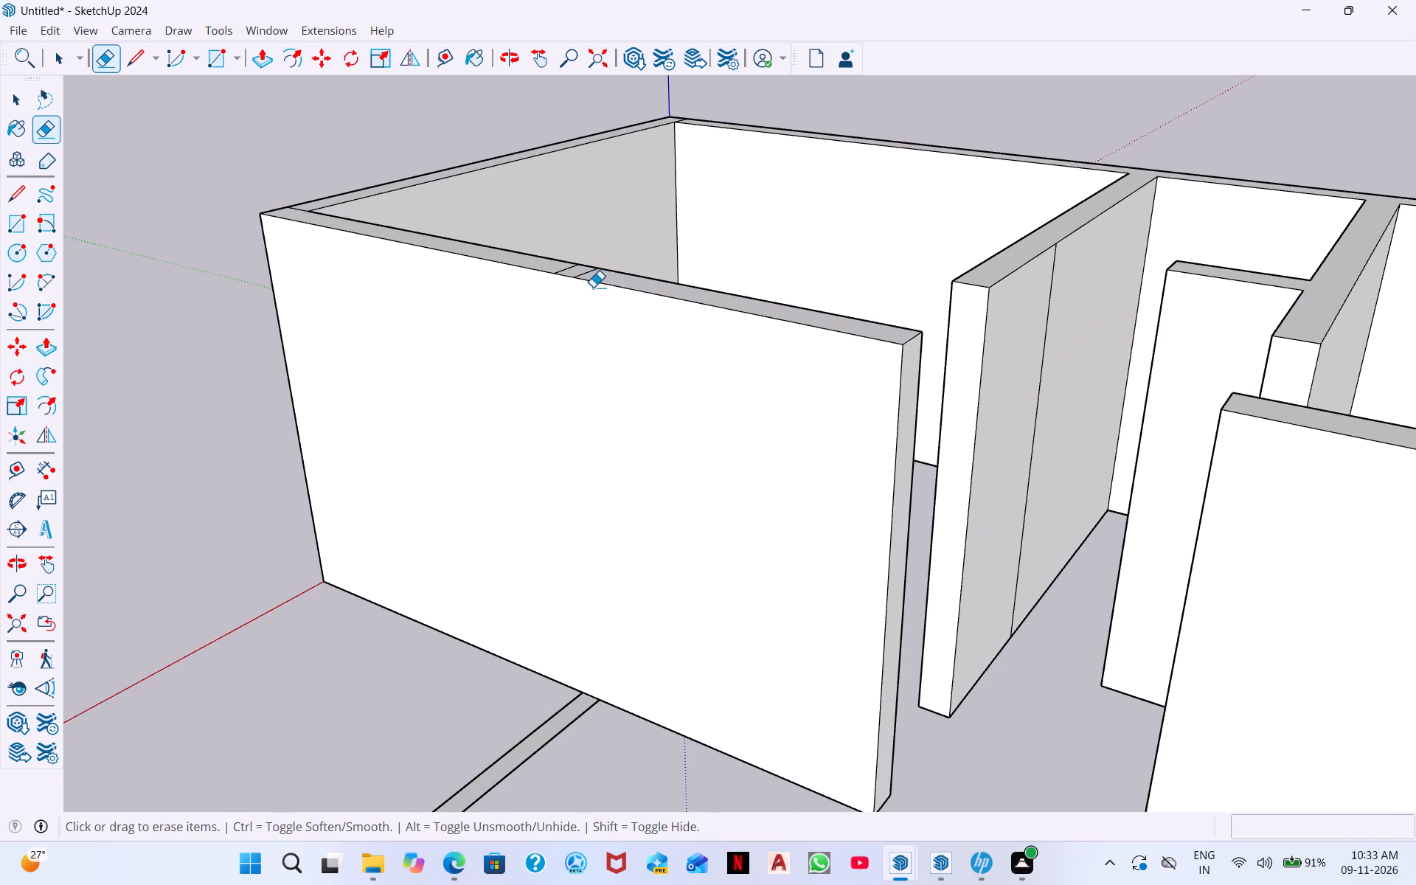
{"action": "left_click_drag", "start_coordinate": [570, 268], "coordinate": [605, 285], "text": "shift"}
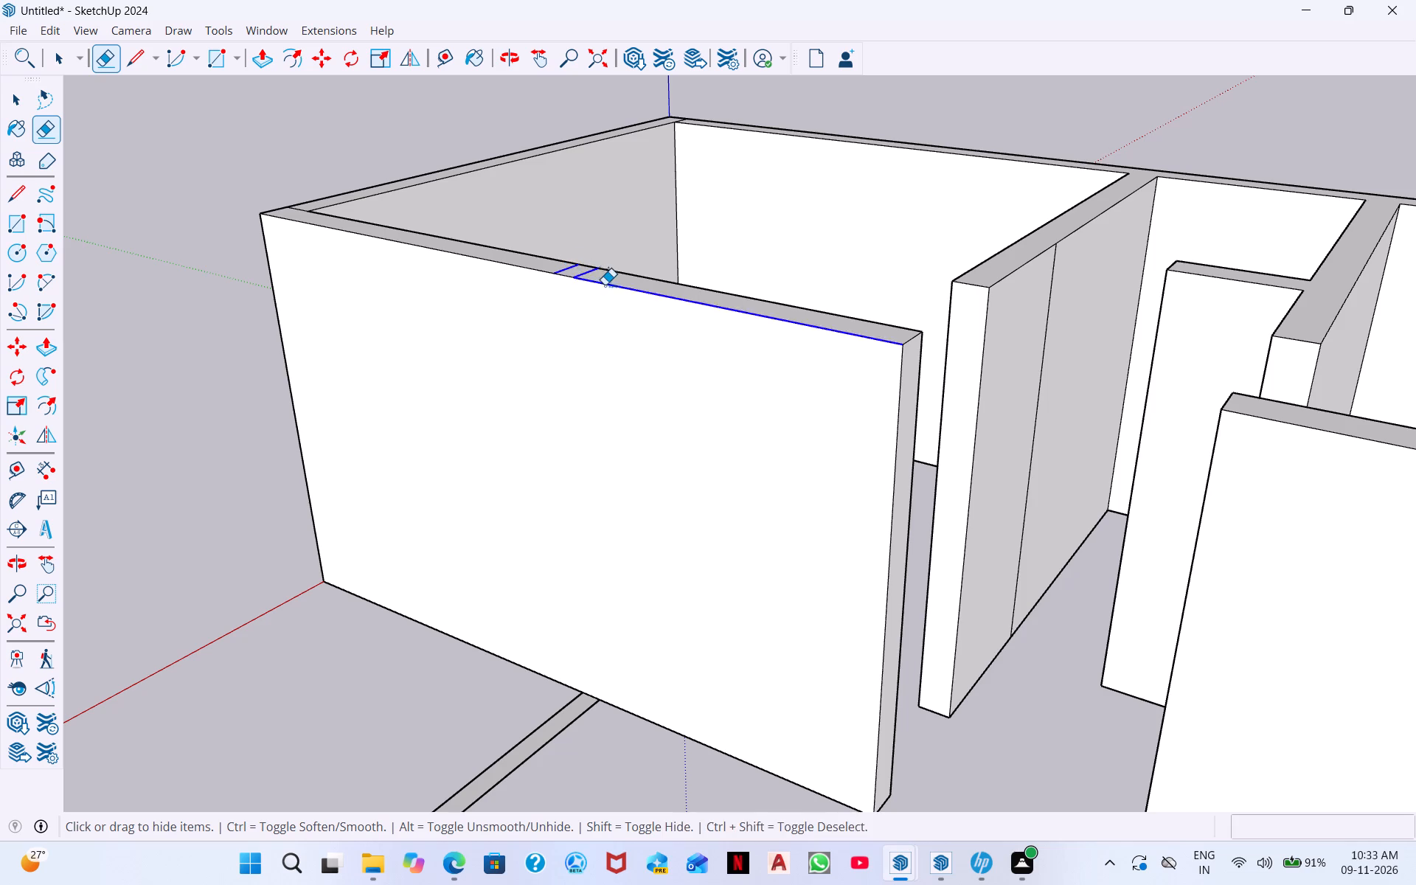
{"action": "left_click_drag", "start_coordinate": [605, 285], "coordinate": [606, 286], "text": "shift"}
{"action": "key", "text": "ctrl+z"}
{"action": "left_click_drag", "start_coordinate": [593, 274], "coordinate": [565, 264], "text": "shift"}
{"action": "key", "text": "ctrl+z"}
Erase the two junction seam lines and the front corner seam on the near room's wall tops.
{"action": "middle_click_drag", "start_coordinate": [665, 319], "coordinate": [674, 343]}
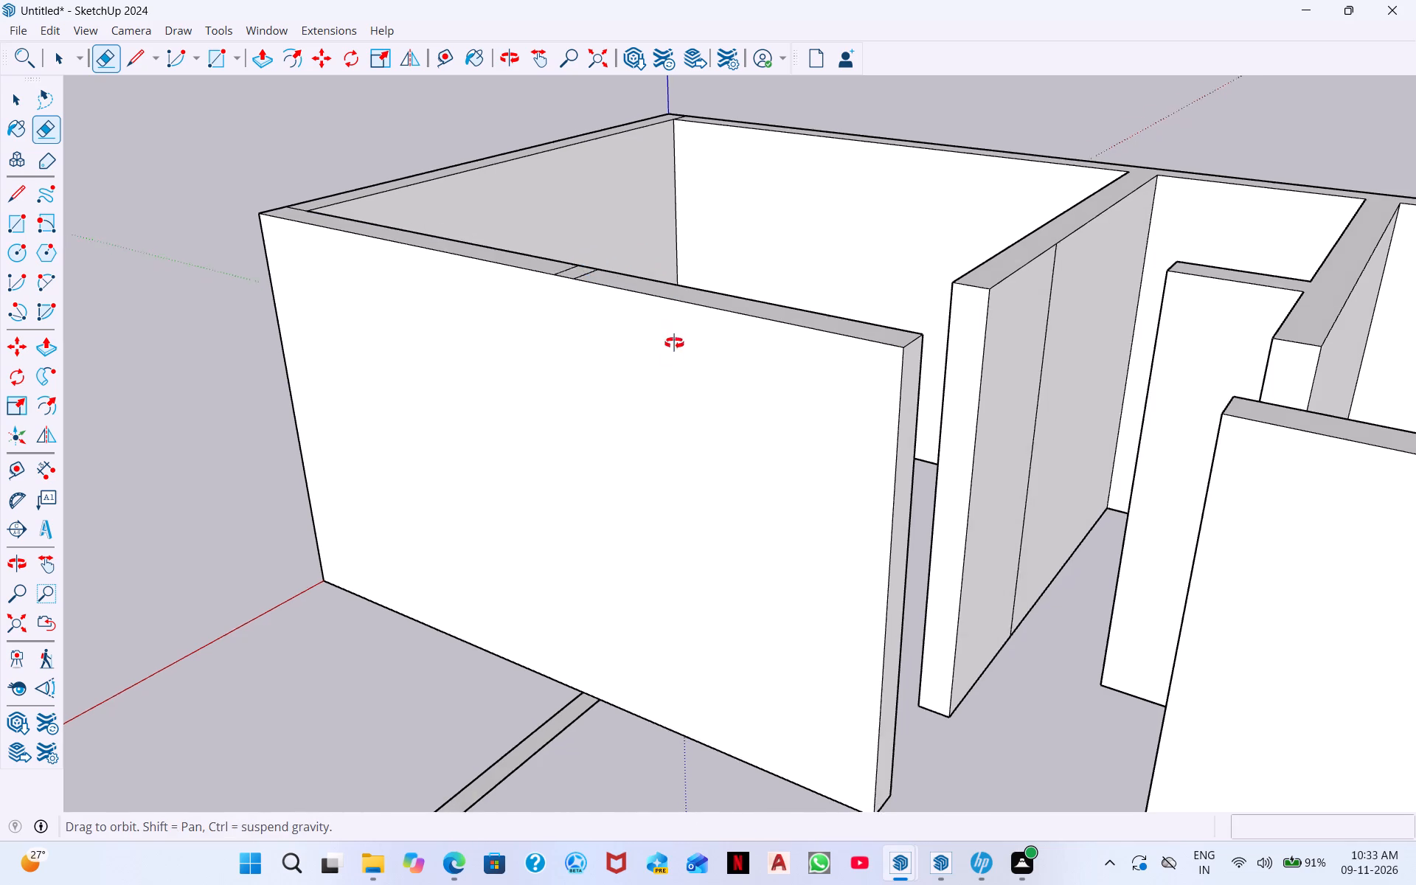
{"action": "middle_click_drag", "start_coordinate": [674, 343], "coordinate": [670, 565]}
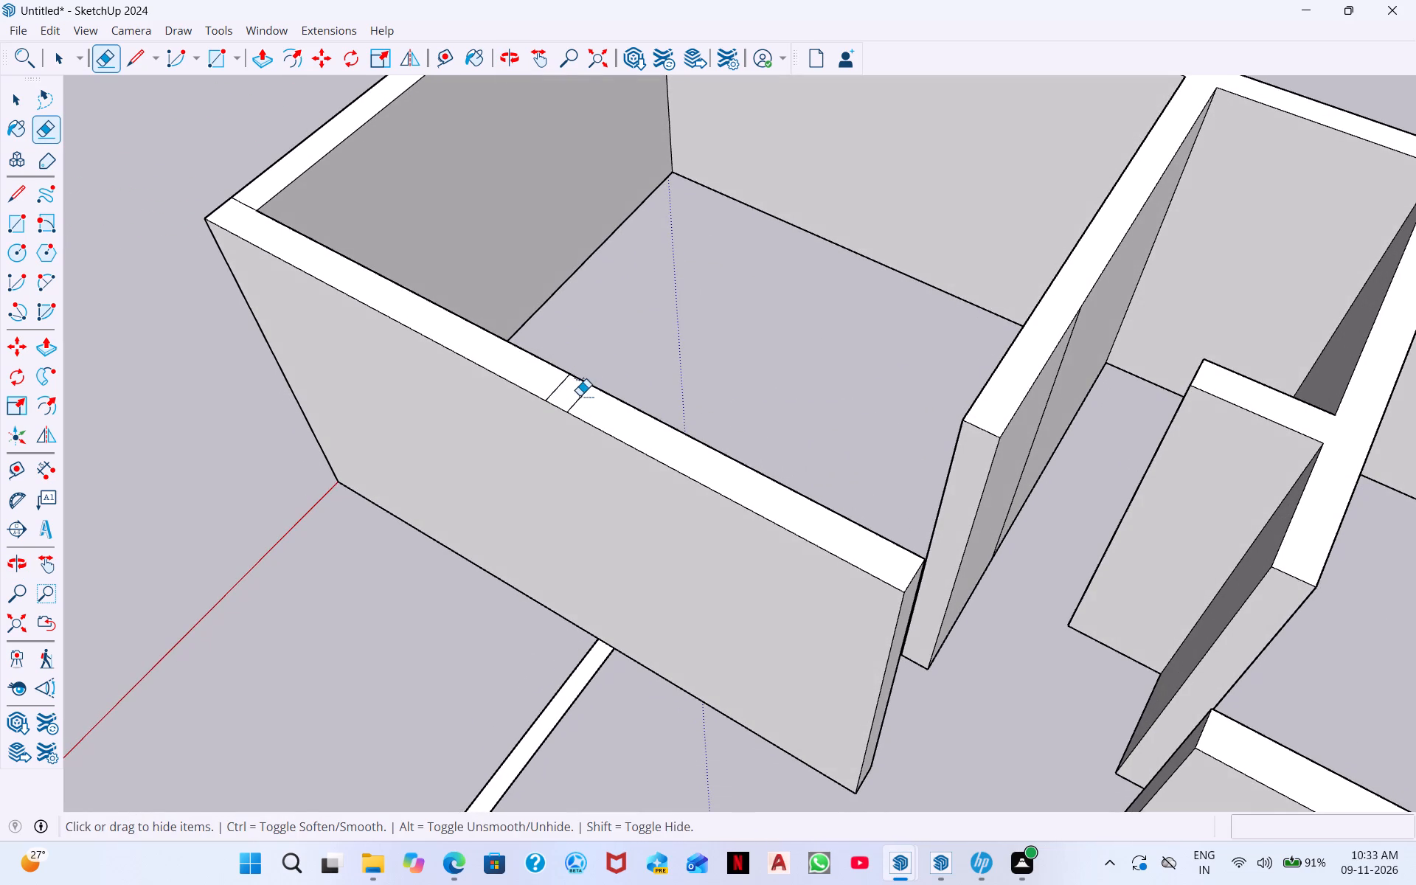
{"action": "left_click", "coordinate": [580, 395], "text": "shift"}
{"action": "left_click", "coordinate": [558, 387], "text": "shift"}
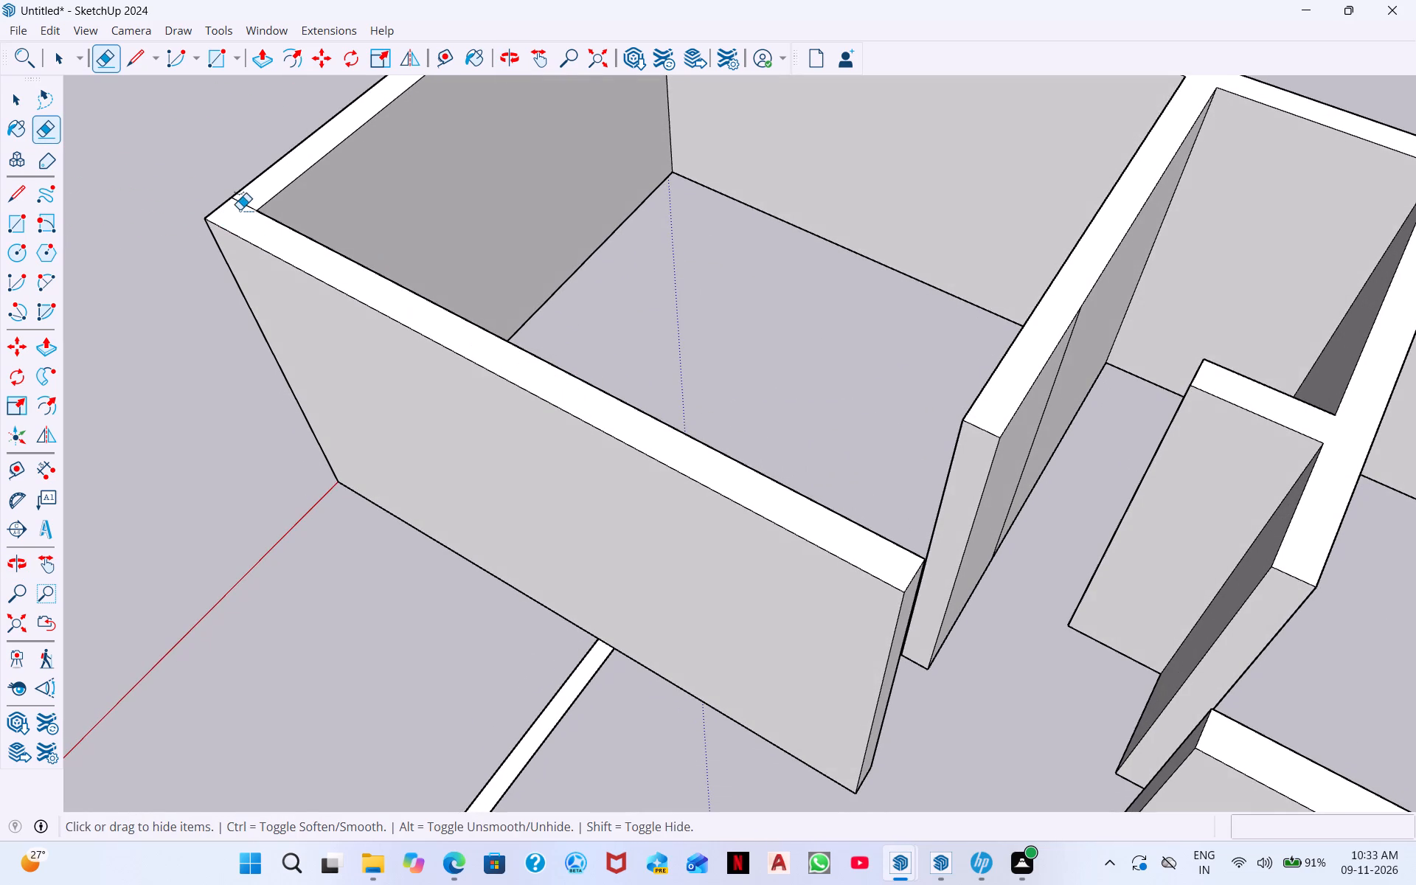
{"action": "left_click", "coordinate": [244, 206], "text": "shift"}
Erase the vertical seam line on the near partition's face toward the passage.
{"action": "middle_click_drag", "start_coordinate": [1034, 618], "coordinate": [1023, 501]}
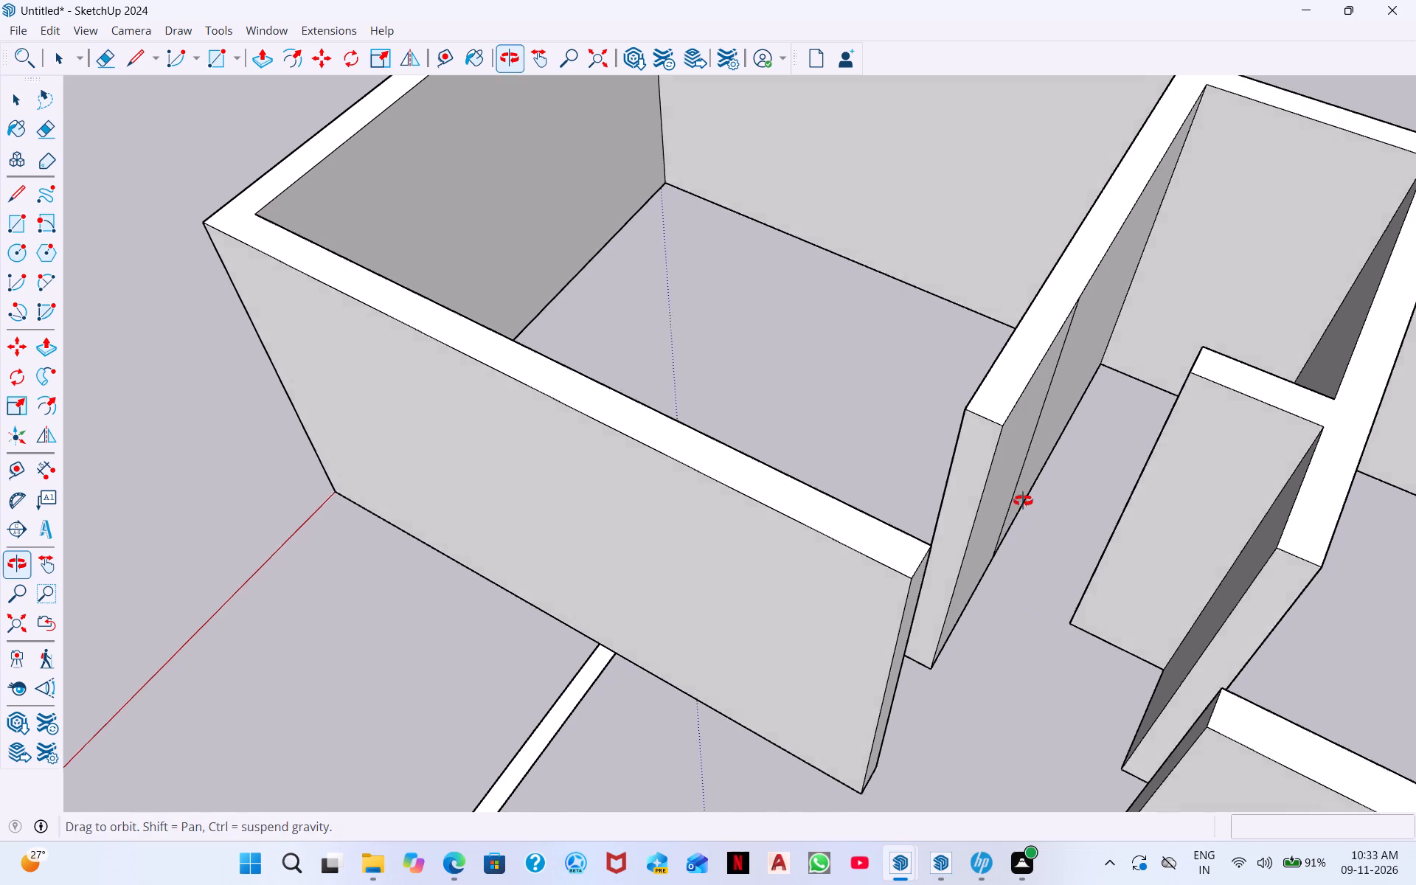
{"action": "middle_click_drag", "start_coordinate": [1023, 501], "coordinate": [986, 378]}
{"action": "left_click", "coordinate": [1044, 391], "text": "shift"}
Clean up the near side wall by erasing leftover seams on its outer face and the top seam at the origin corner.
{"action": "middle_click_drag", "start_coordinate": [886, 395], "coordinate": [1136, 420], "text": "shift"}
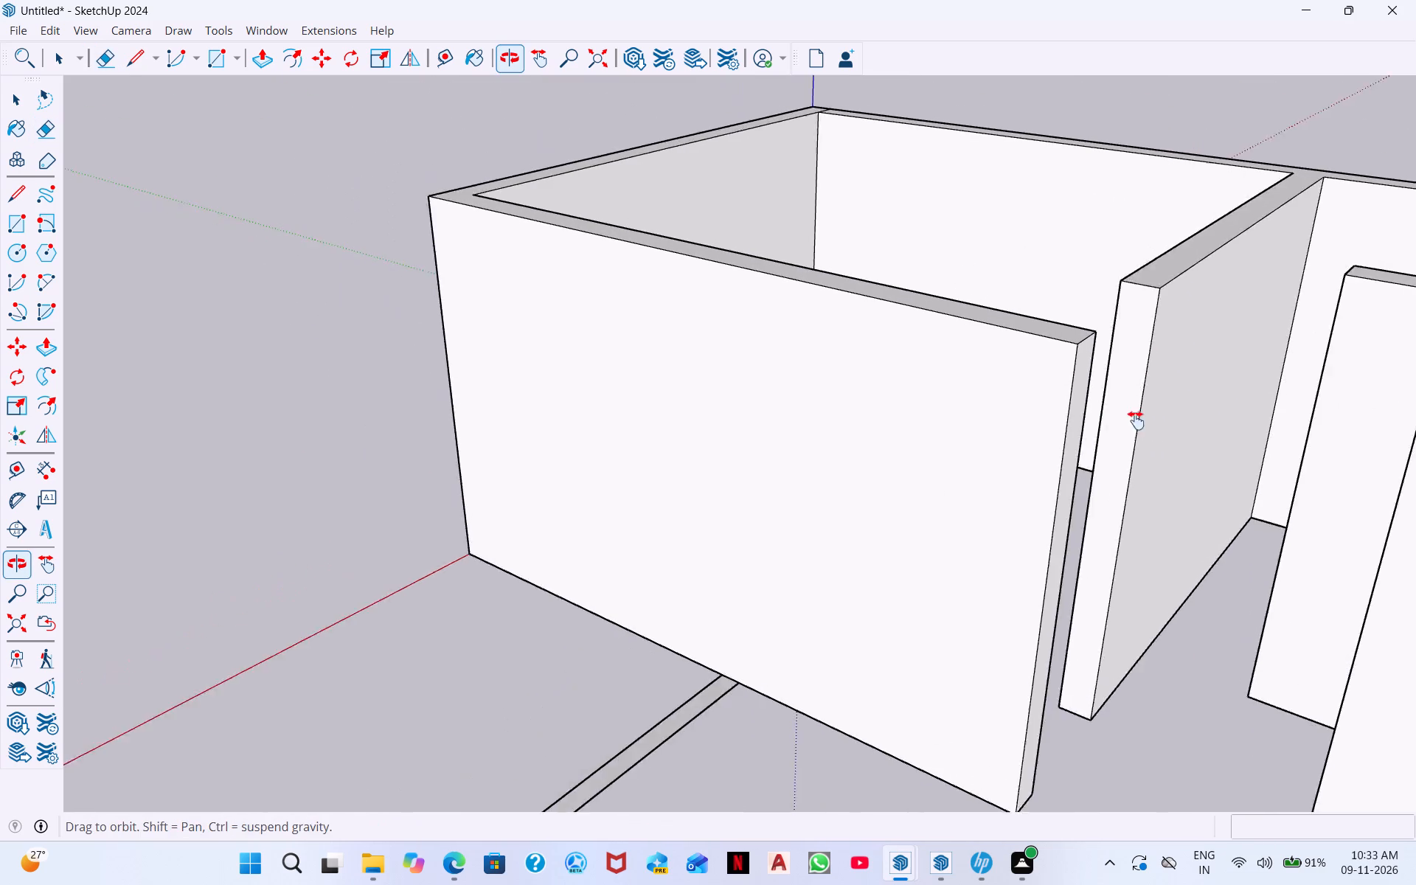
{"action": "middle_click_drag", "start_coordinate": [1136, 420], "coordinate": [1303, 453], "text": "shift"}
{"action": "middle_click_drag", "start_coordinate": [1011, 293], "coordinate": [1415, 471]}
{"action": "middle_click_drag", "start_coordinate": [1088, 310], "coordinate": [1415, 327]}
{"action": "middle_click_drag", "start_coordinate": [763, 452], "coordinate": [822, 357]}
{"action": "left_click", "coordinate": [839, 409], "text": "shift"}
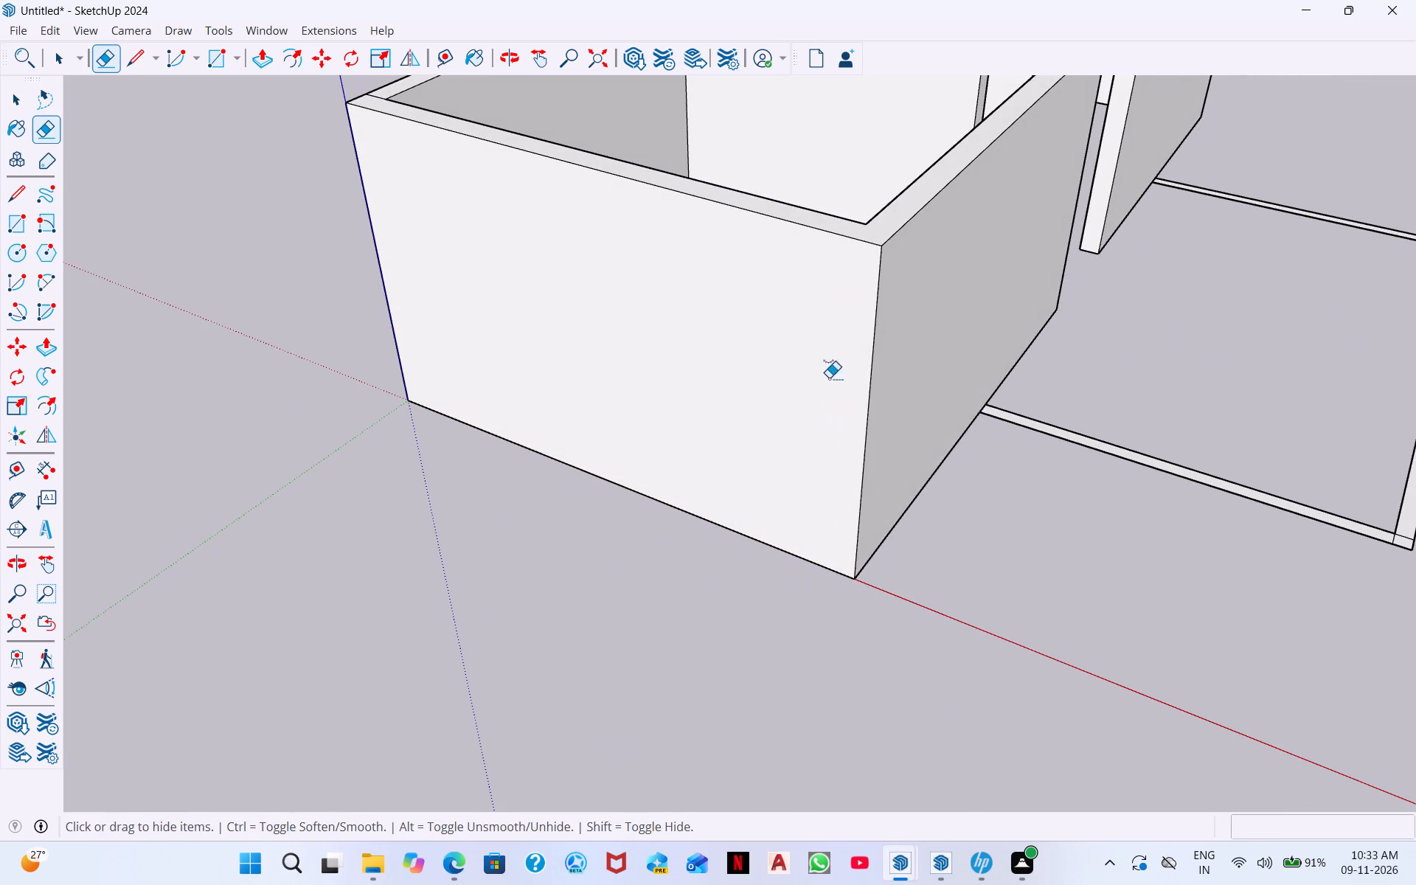
{"action": "middle_click_drag", "start_coordinate": [851, 401], "coordinate": [739, 529], "text": "shift"}
{"action": "scroll", "coordinate": [412, 205], "scroll_direction": "up", "scroll_amount": 5, "text": "shift"}
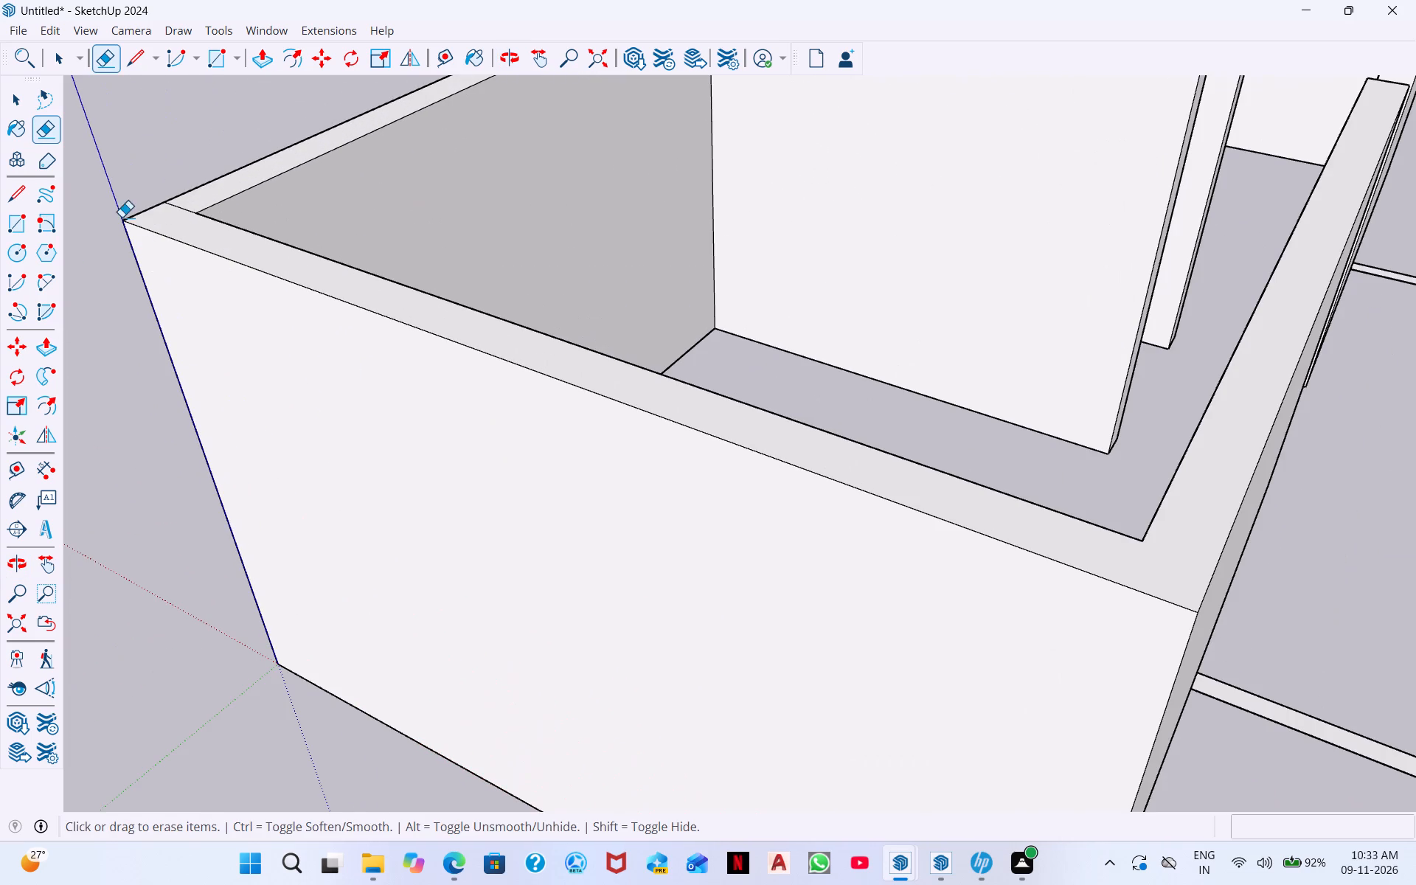
{"action": "left_click", "coordinate": [187, 208], "text": "shift"}
Erase the two junction seam lines on the far front wall's top face.
{"action": "scroll", "coordinate": [251, 215], "scroll_direction": "down", "scroll_amount": 3, "text": "shift"}
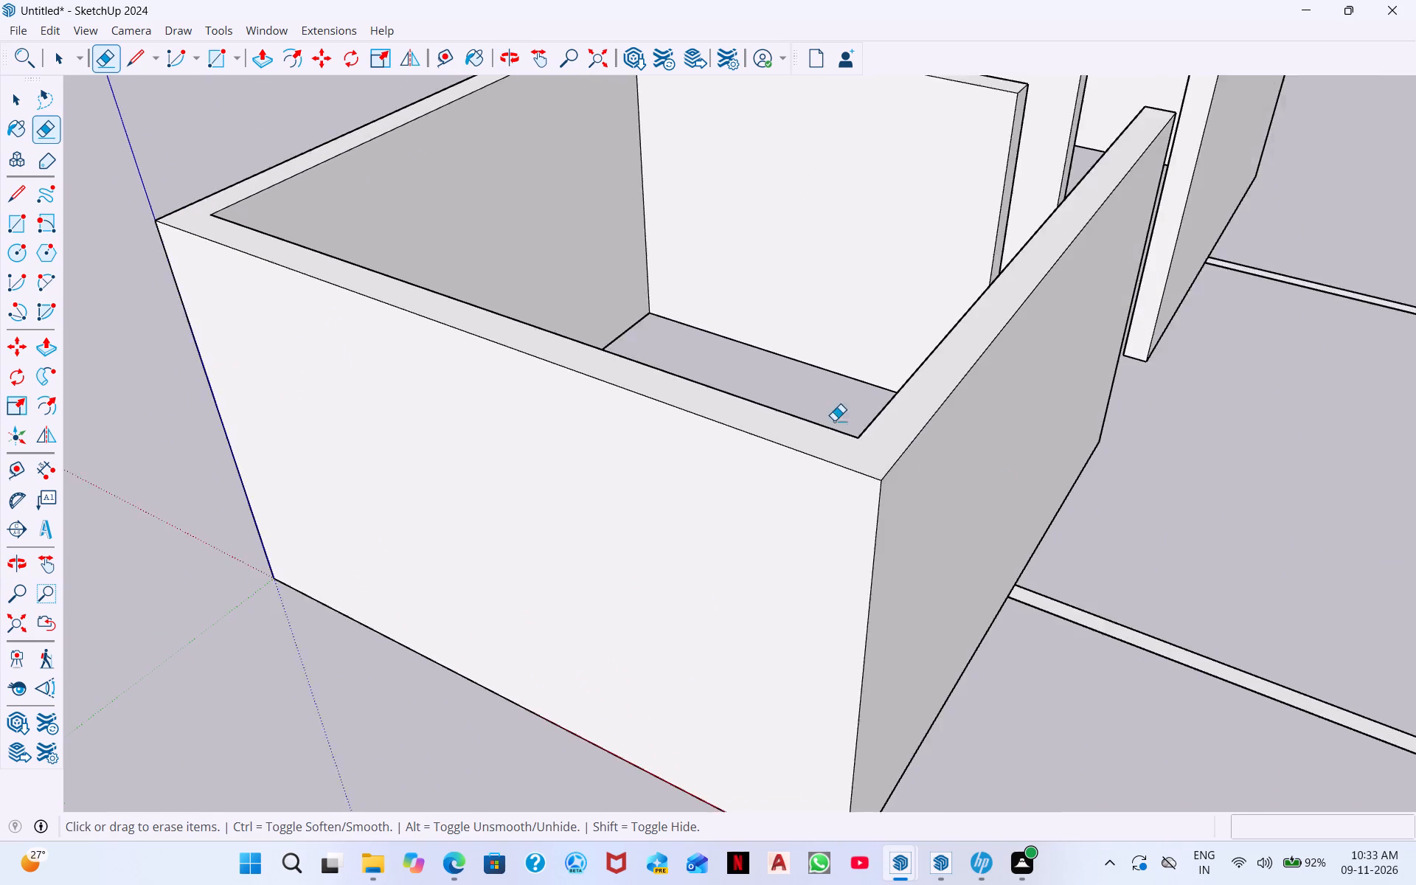
{"action": "scroll", "coordinate": [834, 420], "scroll_direction": "down", "scroll_amount": 7, "text": "shift"}
{"action": "middle_click_drag", "start_coordinate": [1134, 396], "coordinate": [867, 380], "text": "shift"}
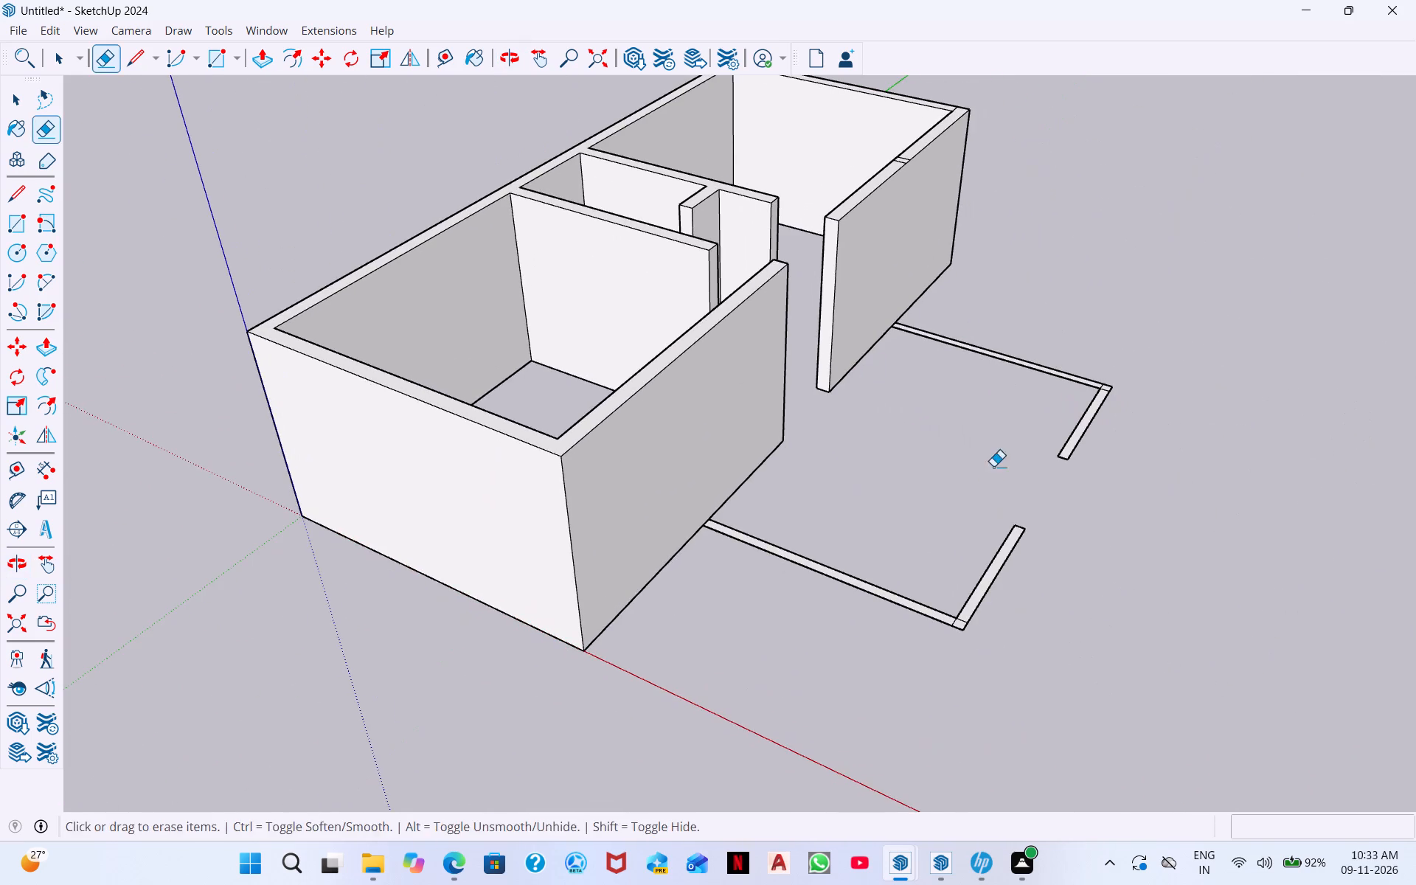
{"action": "middle_click_drag", "start_coordinate": [993, 466], "coordinate": [941, 535]}
{"action": "middle_click_drag", "start_coordinate": [1020, 564], "coordinate": [457, 436]}
{"action": "middle_click_drag", "start_coordinate": [1028, 380], "coordinate": [1014, 577]}
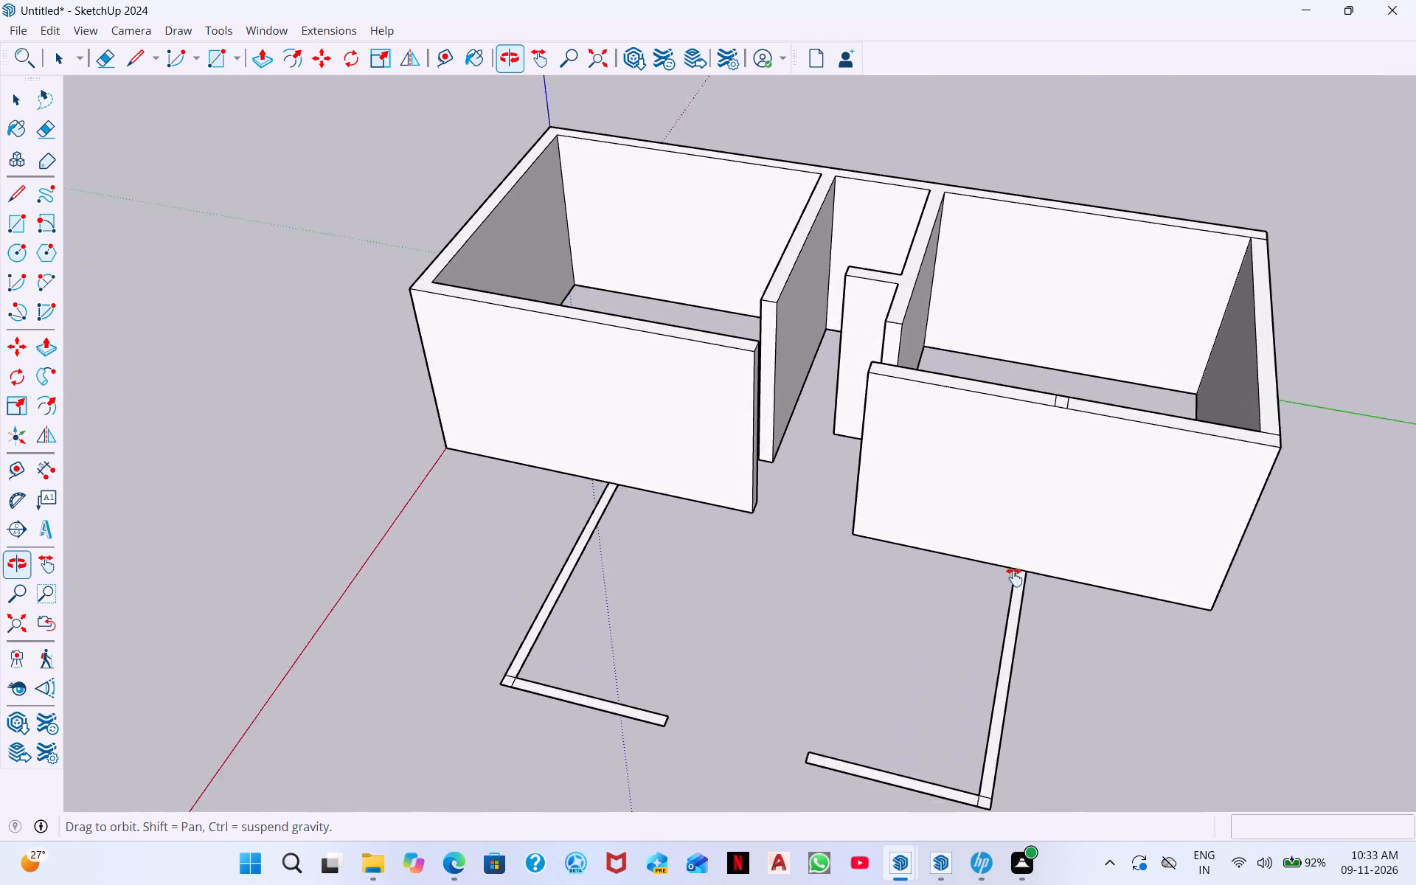
{"action": "middle_click_drag", "start_coordinate": [1014, 577], "coordinate": [965, 369]}
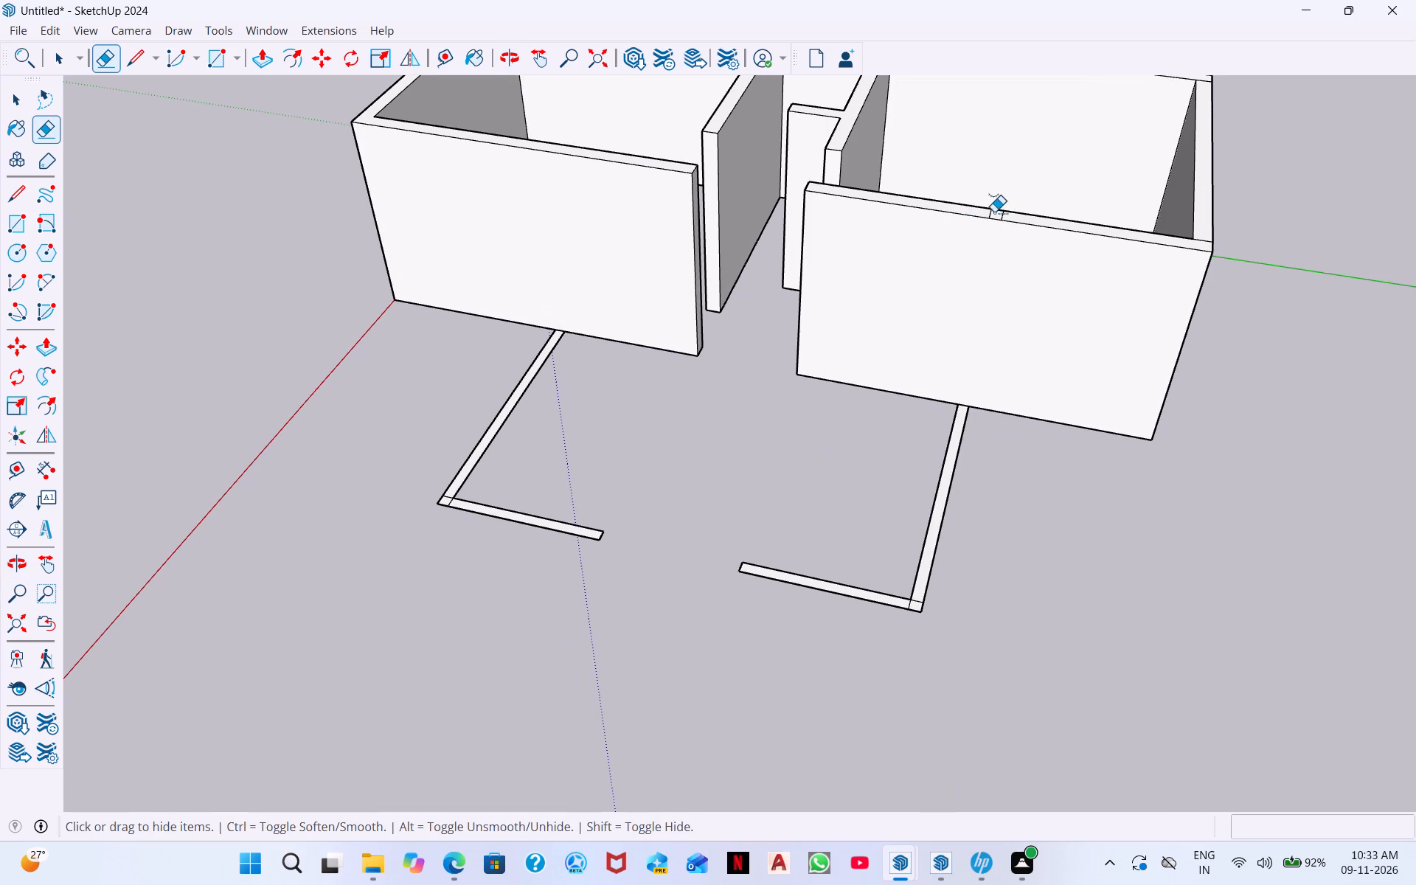
{"action": "scroll", "coordinate": [982, 216], "scroll_direction": "up", "scroll_amount": 5, "text": "shift"}
{"action": "left_click", "coordinate": [995, 213], "text": "shift"}
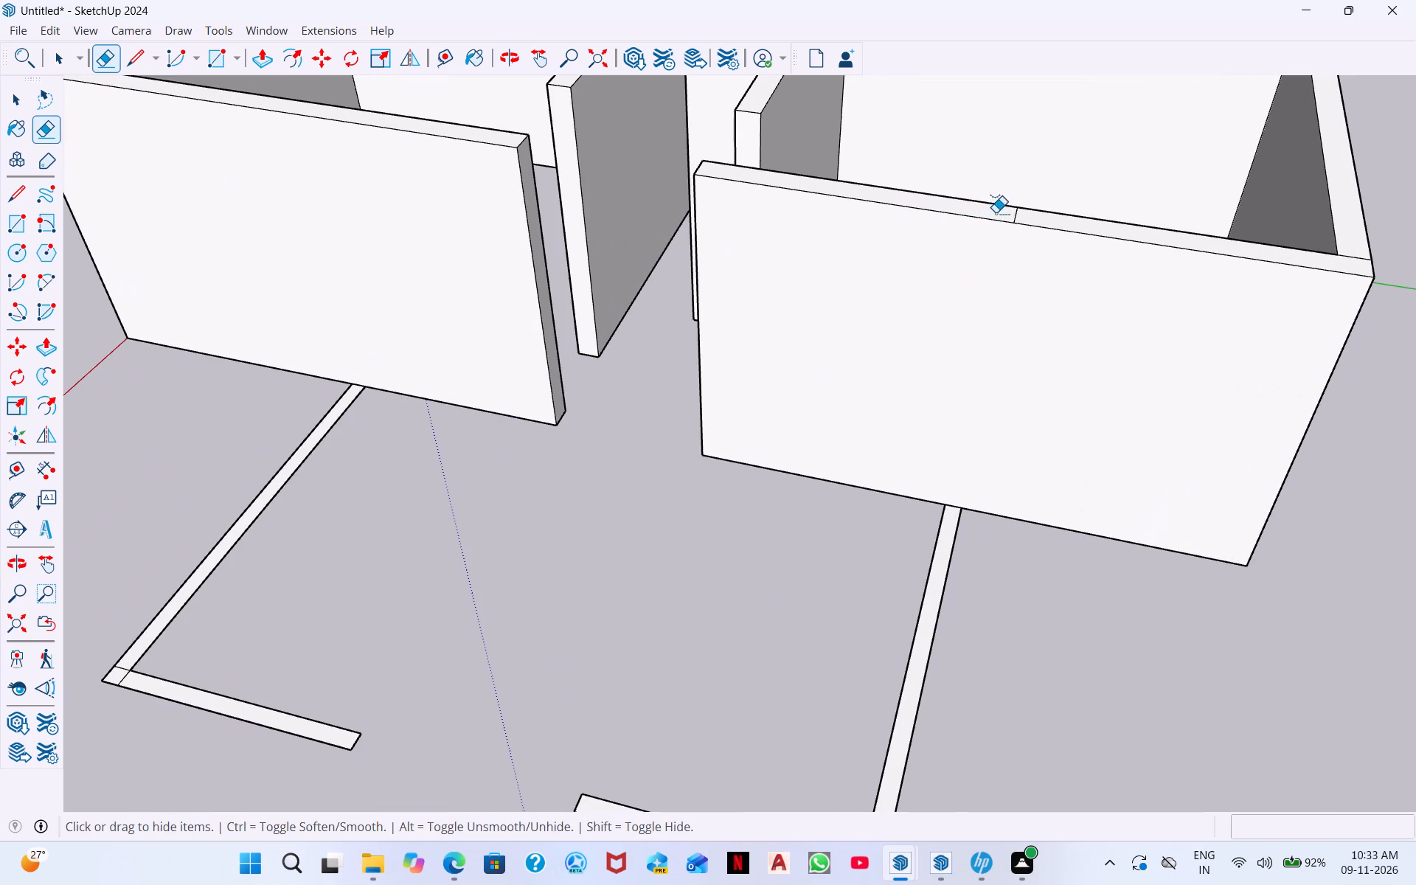
{"action": "left_click", "coordinate": [1018, 216], "text": "shift"}
{"action": "scroll", "coordinate": [1155, 285], "scroll_direction": "down", "scroll_amount": 2, "text": "shift"}
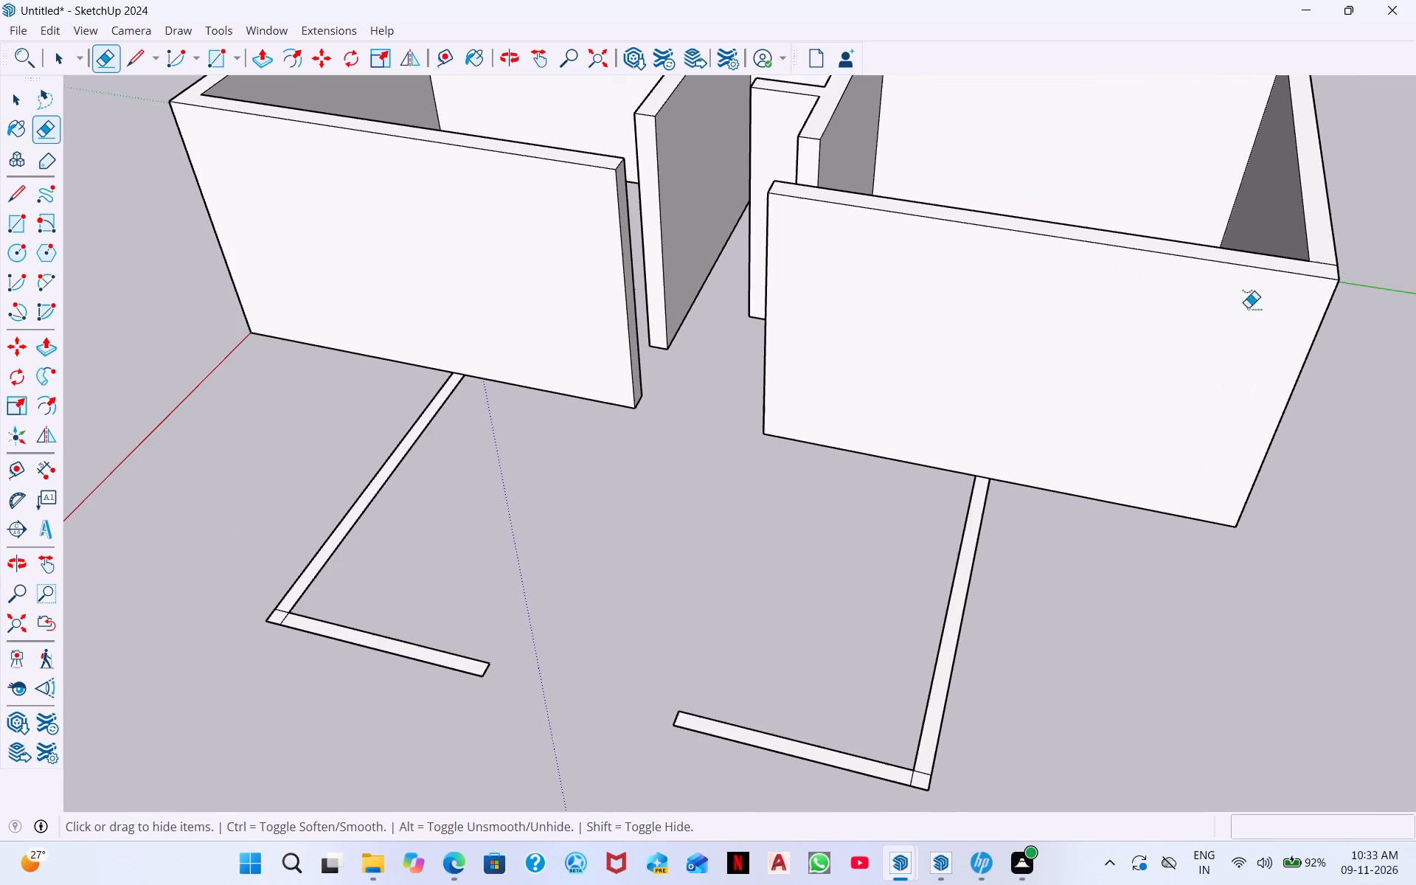
Erase the two vertical seam lines on the outer face of the far side wall.
{"action": "middle_click_drag", "start_coordinate": [1337, 358], "coordinate": [965, 383], "text": "shift"}
{"action": "middle_click_drag", "start_coordinate": [991, 449], "coordinate": [682, 395]}
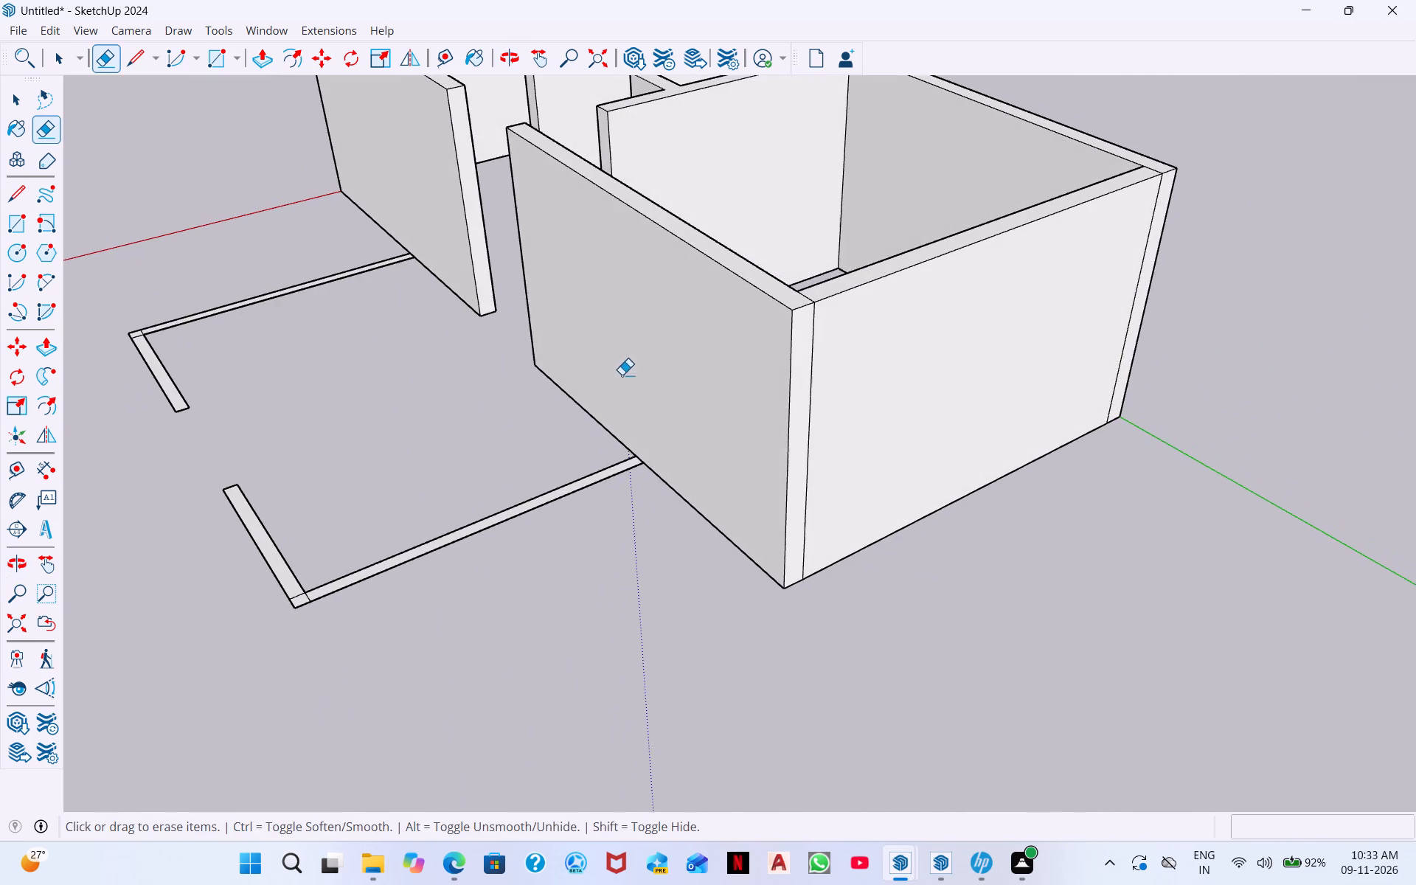
{"action": "middle_click_drag", "start_coordinate": [764, 427], "coordinate": [472, 352]}
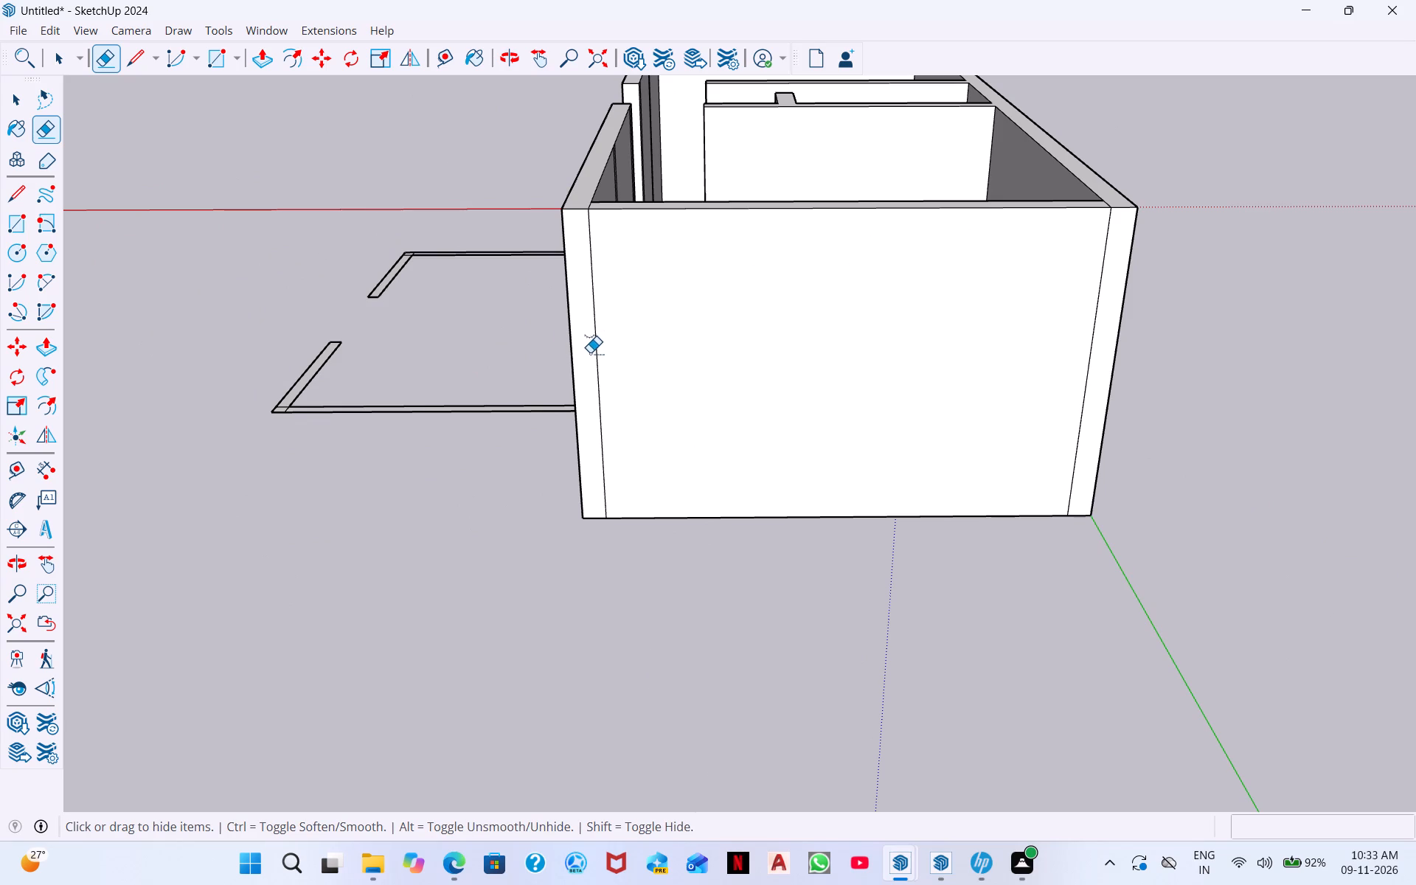
{"action": "left_click", "coordinate": [598, 350], "text": "shift"}
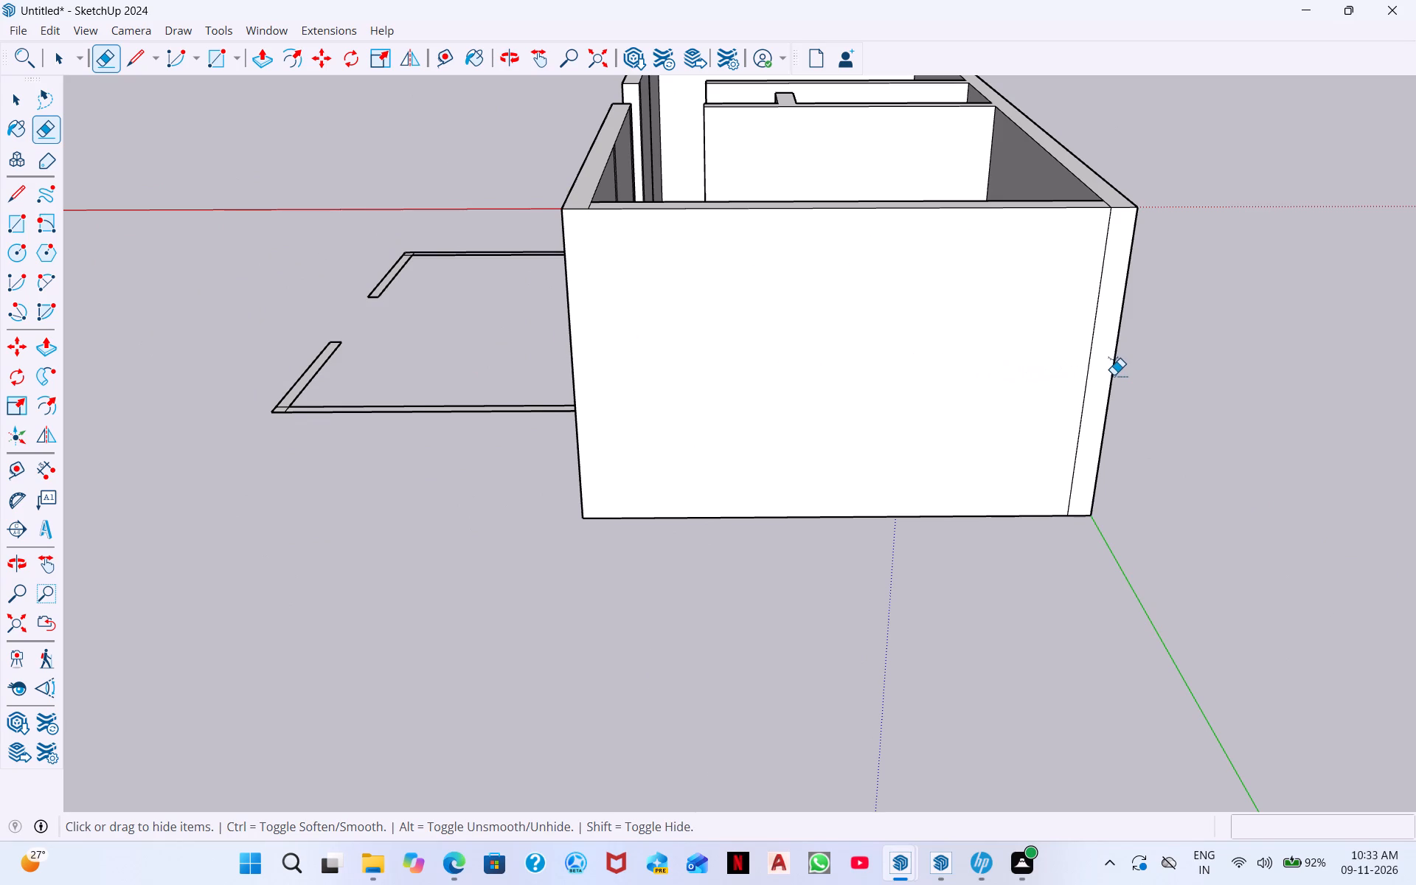
{"action": "left_click", "coordinate": [1086, 380], "text": "shift"}
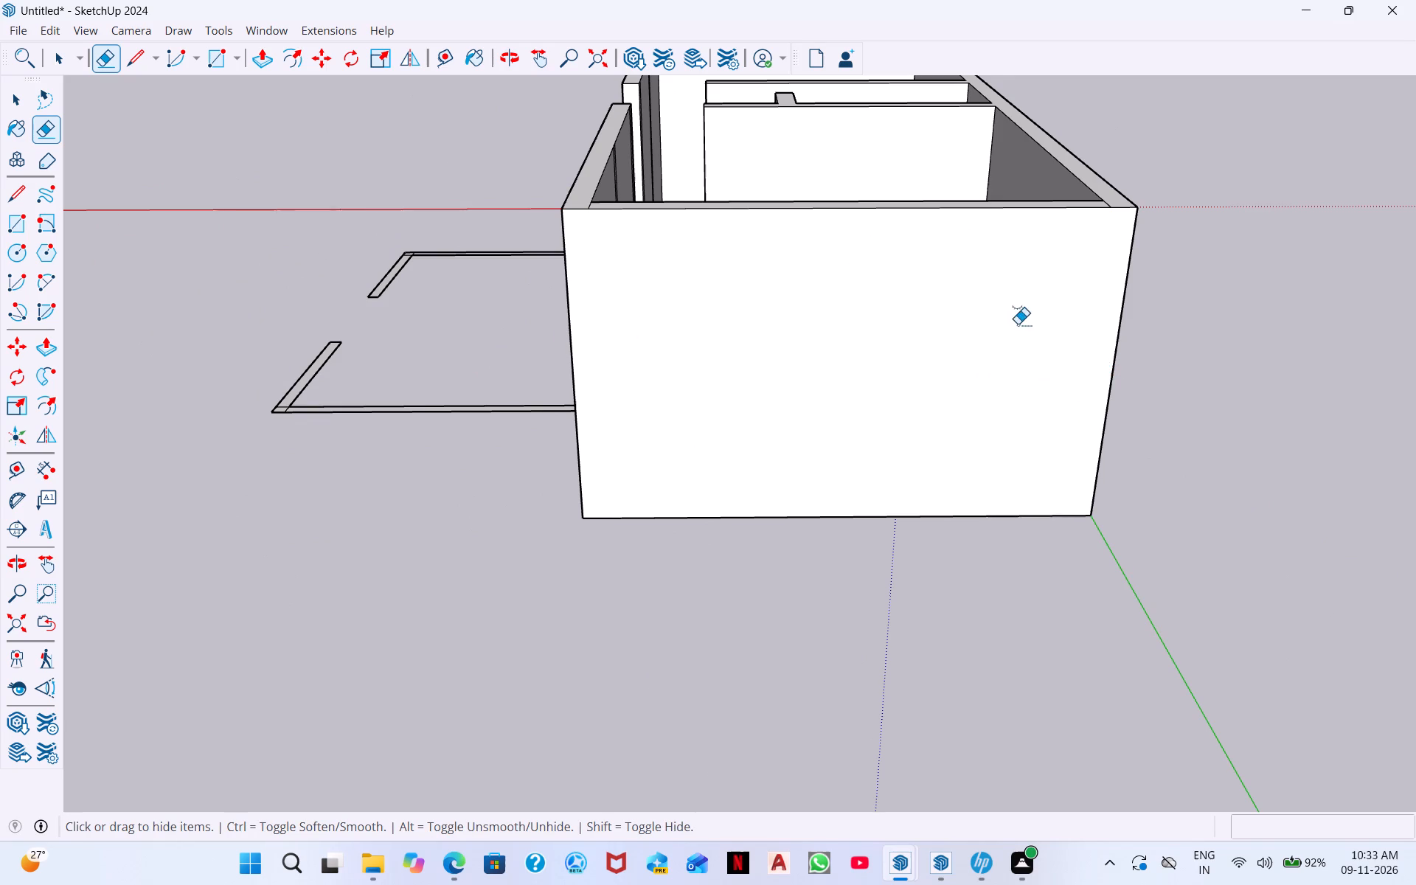
Erase the two corner seam lines on the far side wall's top face.
{"action": "middle_click_drag", "start_coordinate": [1018, 324], "coordinate": [1004, 460], "text": "shift"}
{"action": "middle_click_drag", "start_coordinate": [1040, 388], "coordinate": [1030, 513]}
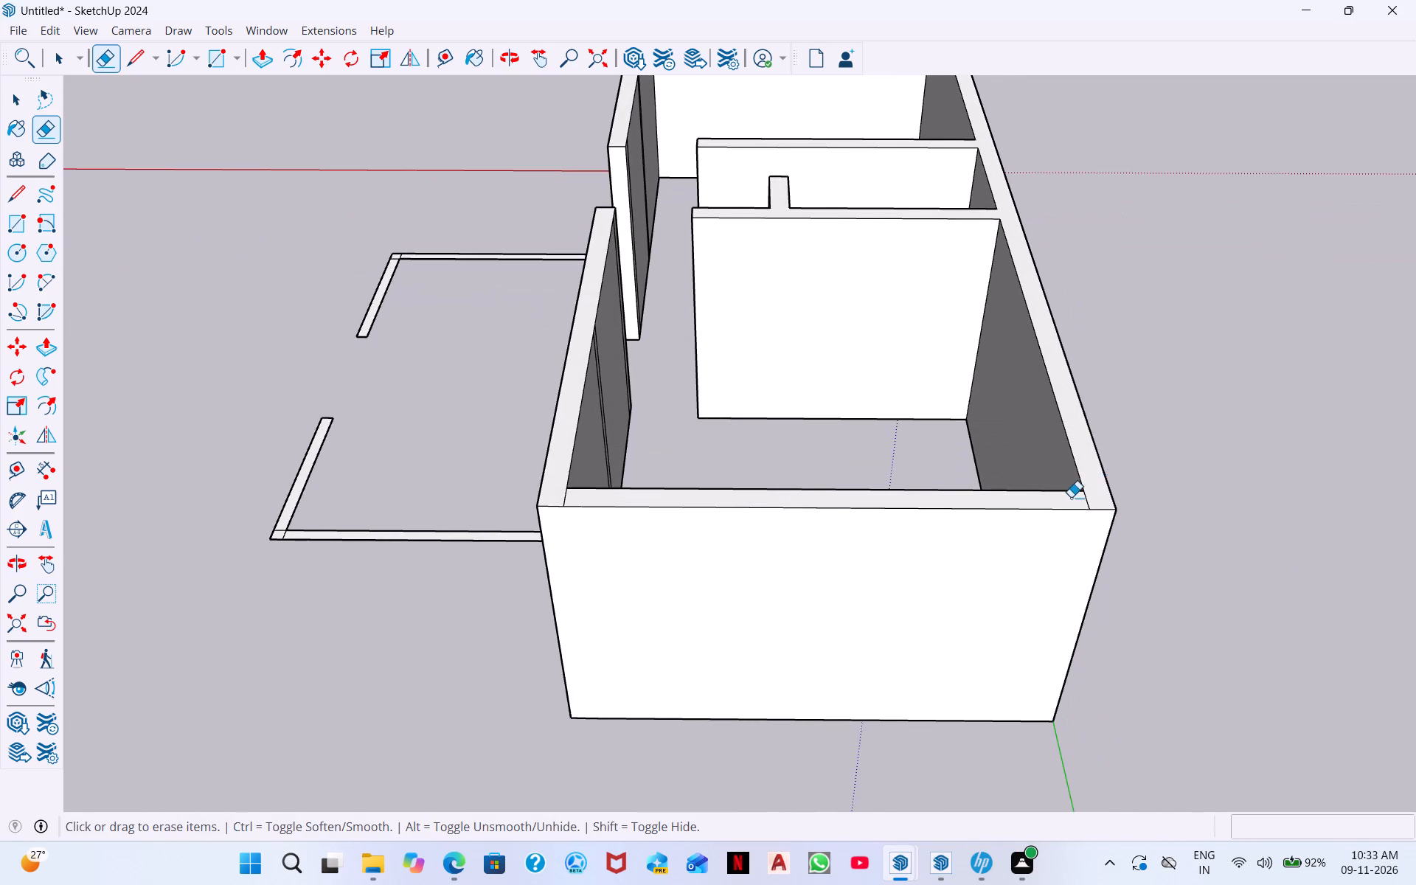
{"action": "scroll", "coordinate": [1071, 498], "scroll_direction": "up", "scroll_amount": 5}
{"action": "left_click", "coordinate": [1096, 499]}
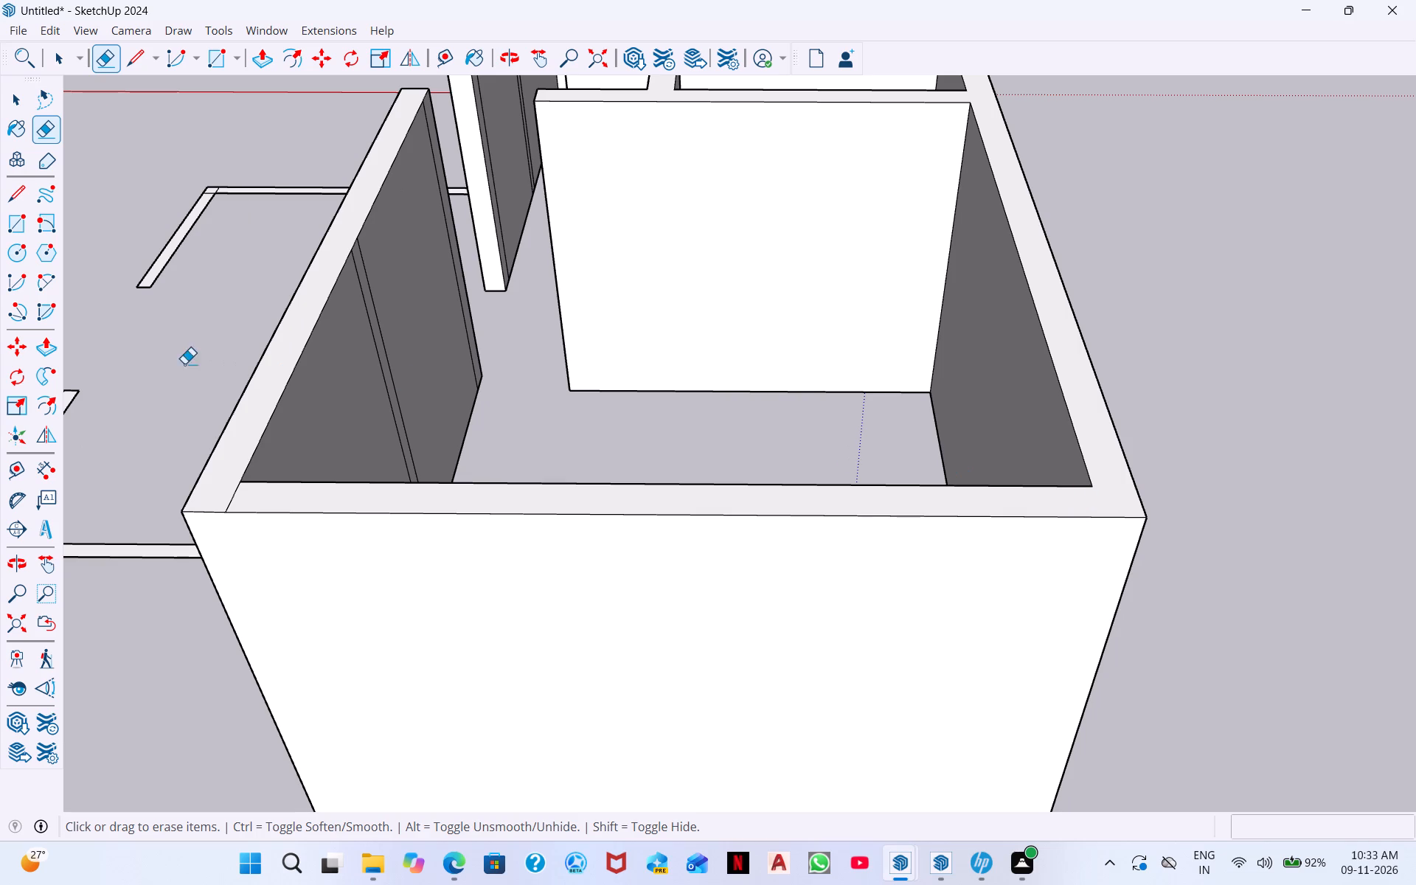
{"action": "left_click", "coordinate": [232, 495]}
Erase all the vertical seam lines on the inner faces of both front walls, at the junctions and beside the central opening.
{"action": "scroll", "coordinate": [780, 559], "scroll_direction": "down", "scroll_amount": 4}
{"action": "middle_click_drag", "start_coordinate": [971, 631], "coordinate": [434, 525]}
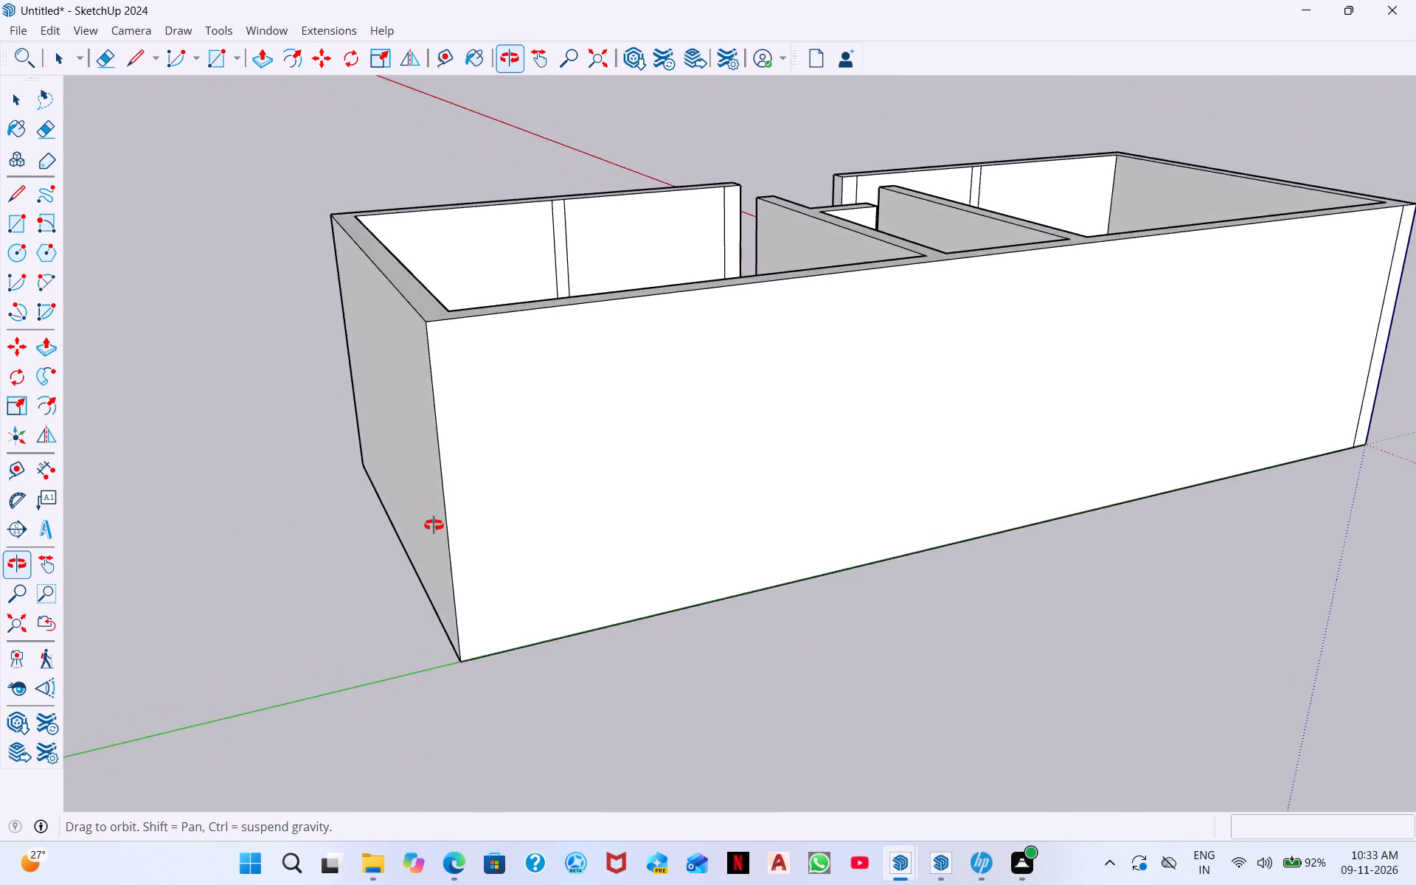
{"action": "middle_click_drag", "start_coordinate": [434, 525], "coordinate": [336, 757]}
{"action": "scroll", "coordinate": [591, 513], "scroll_direction": "down", "scroll_amount": 1}
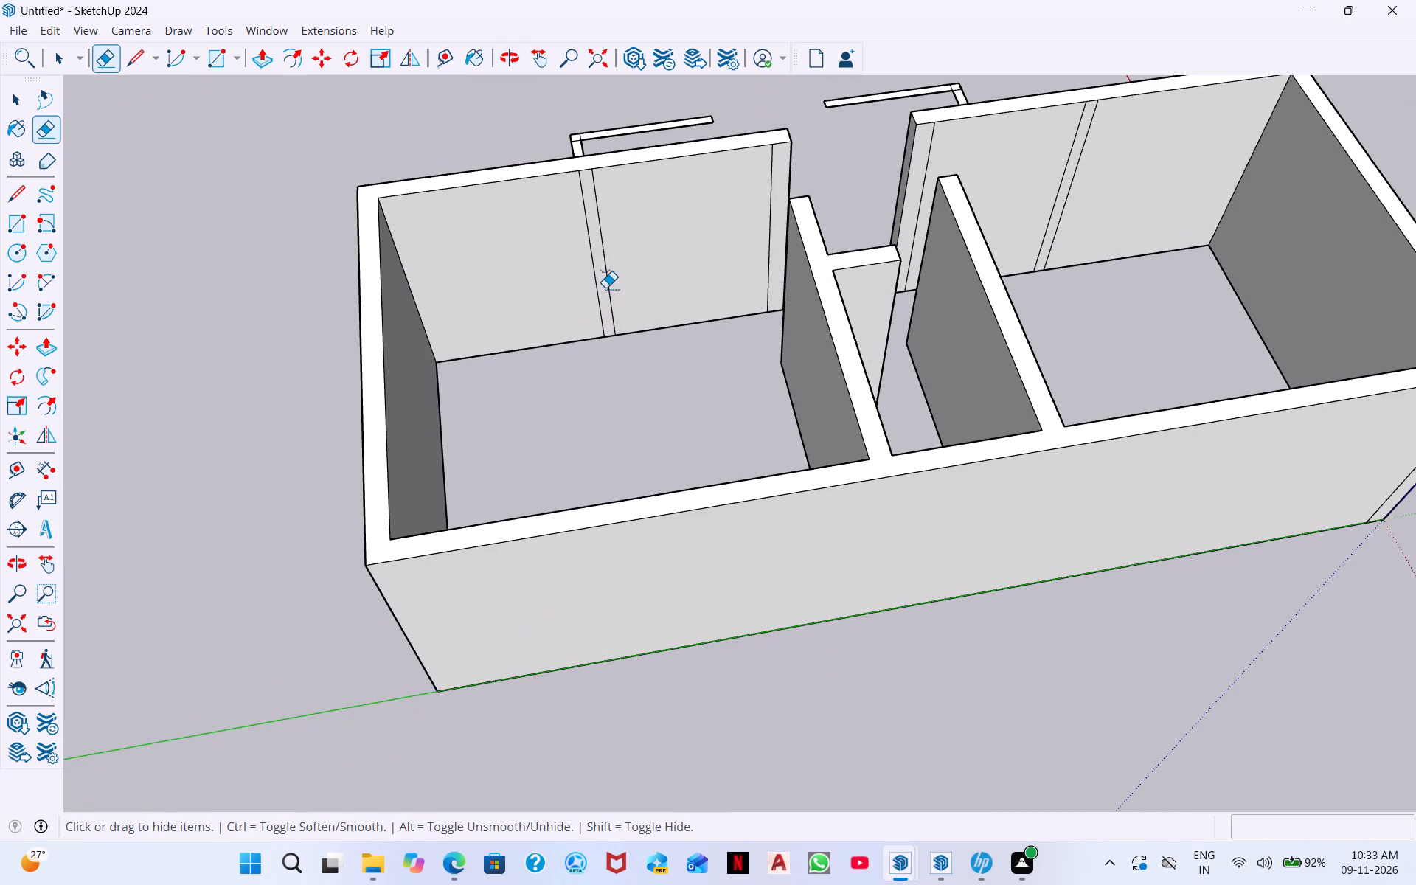
{"action": "left_click", "coordinate": [605, 288], "text": "shift"}
{"action": "left_click_drag", "start_coordinate": [599, 286], "coordinate": [634, 272], "text": "shift"}
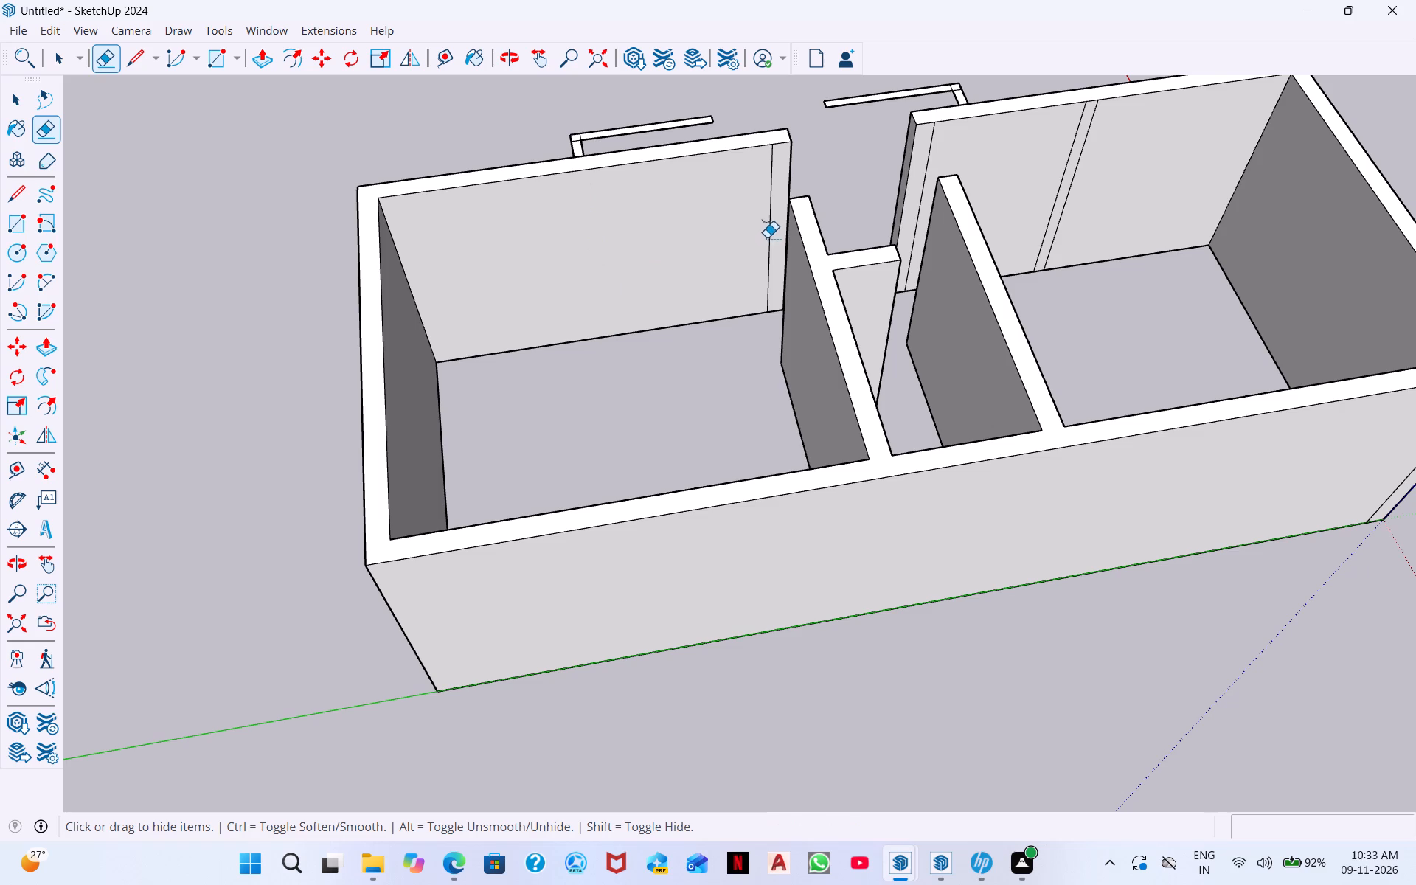
{"action": "left_click", "coordinate": [771, 235], "text": "shift"}
{"action": "left_click", "coordinate": [922, 190], "text": "shift"}
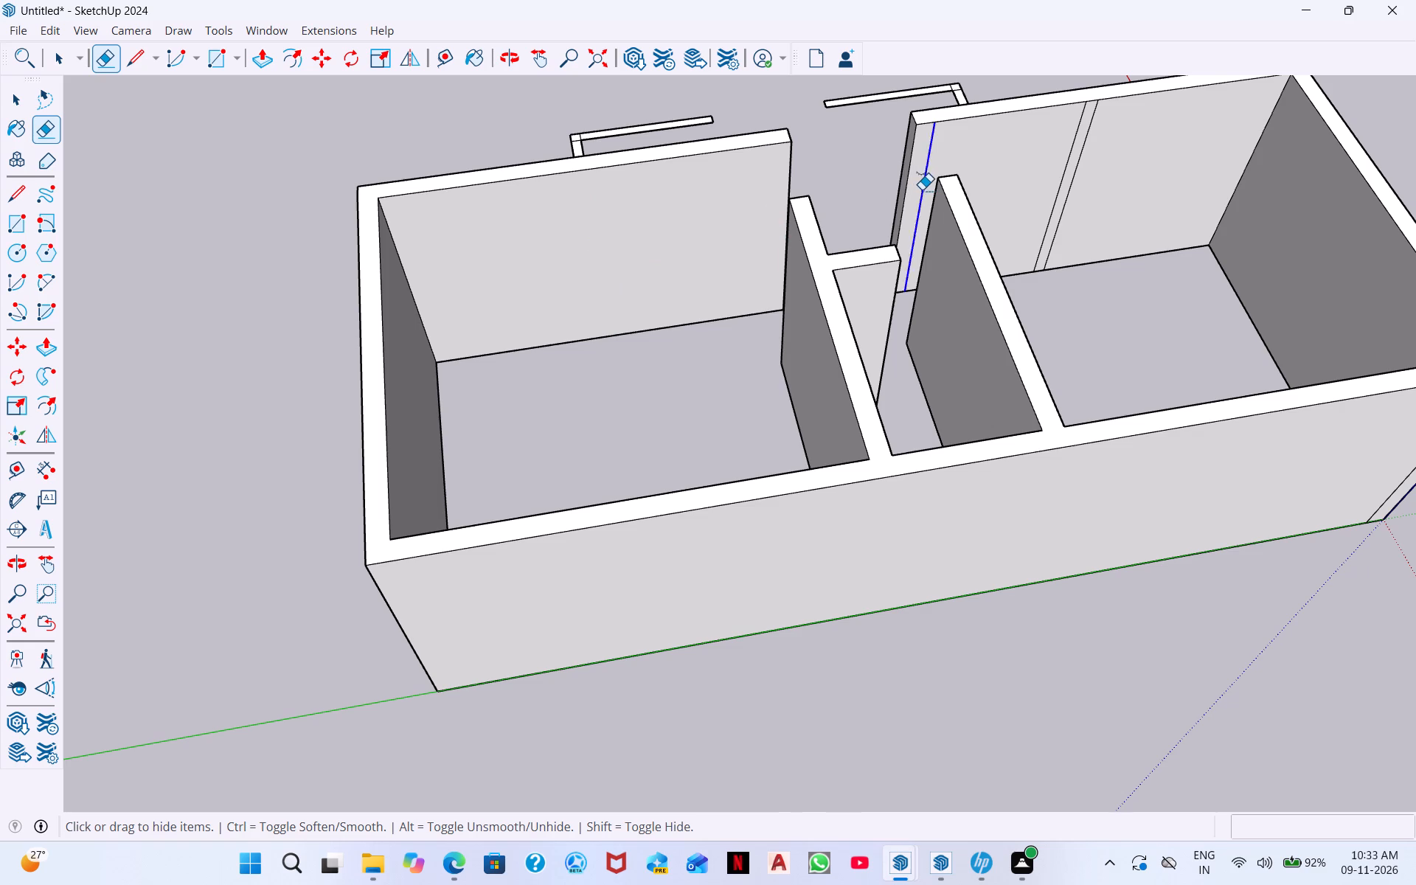
{"action": "left_click_drag", "start_coordinate": [1052, 174], "coordinate": [1091, 163], "text": "shift"}
Erase the vertical seam line on the rear wall's outer face beside the origin corner.
{"action": "scroll", "coordinate": [1166, 195], "scroll_direction": "down", "scroll_amount": 3, "text": "shift"}
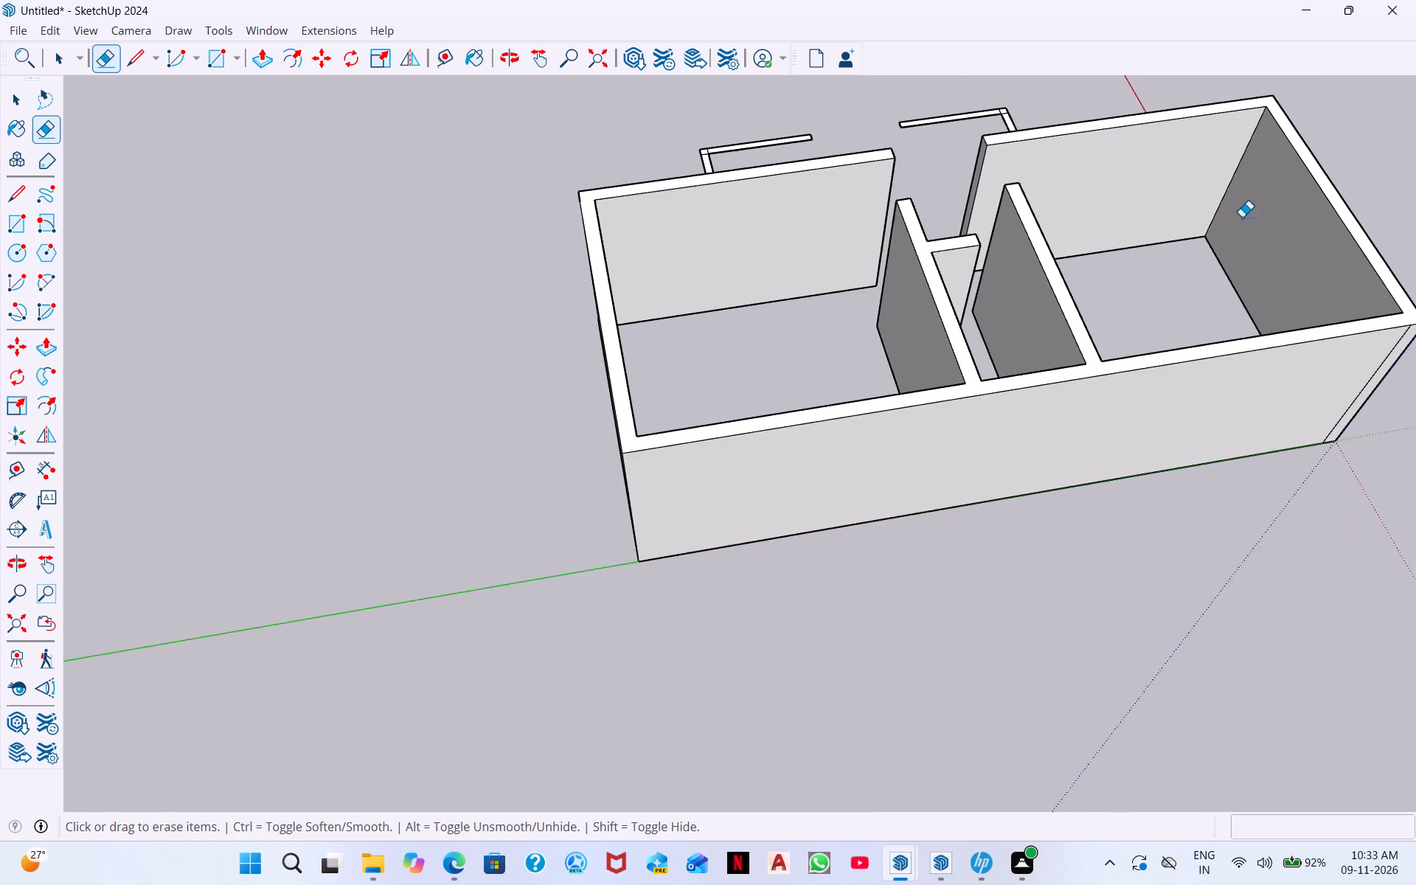
{"action": "middle_click_drag", "start_coordinate": [1243, 232], "coordinate": [1392, 282]}
{"action": "scroll", "coordinate": [1245, 240], "scroll_direction": "down", "scroll_amount": 1}
{"action": "middle_click_drag", "start_coordinate": [1410, 292], "coordinate": [1013, 198]}
{"action": "middle_click_drag", "start_coordinate": [1004, 299], "coordinate": [869, 212]}
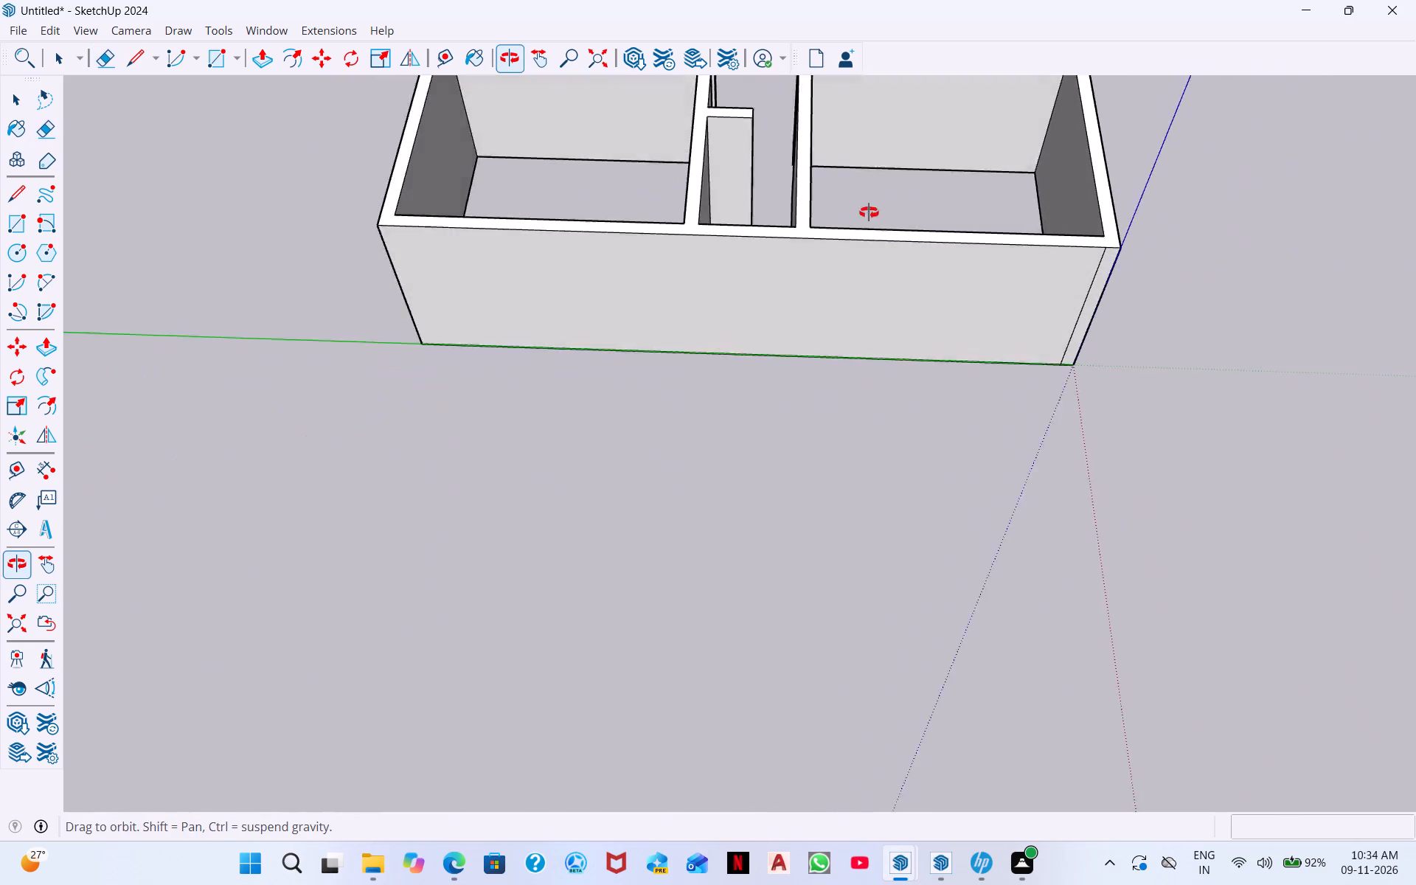
{"action": "middle_click_drag", "start_coordinate": [869, 212], "coordinate": [902, 116]}
{"action": "middle_click_drag", "start_coordinate": [928, 313], "coordinate": [914, 214]}
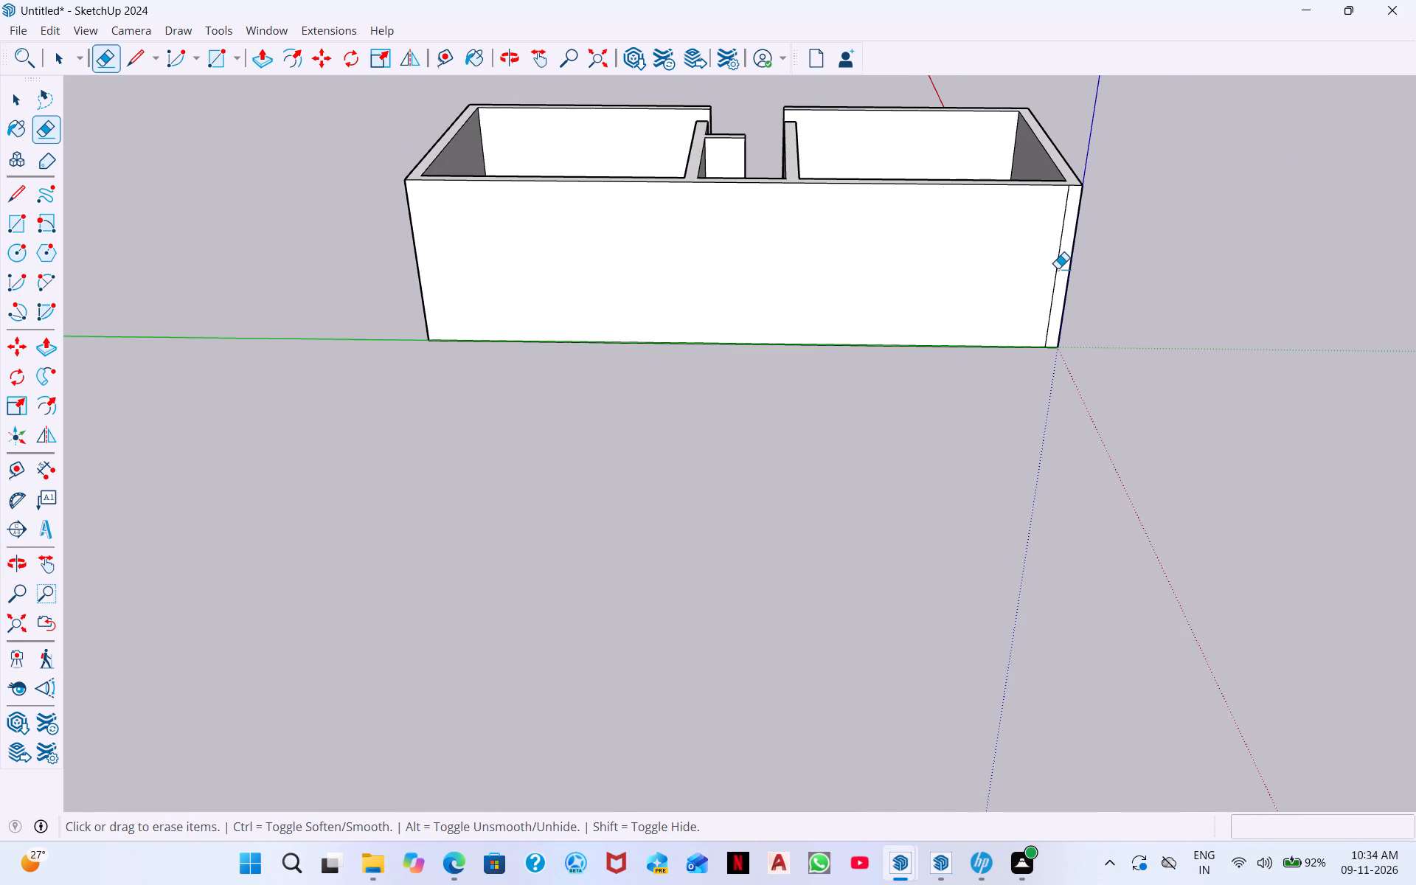
{"action": "left_click", "coordinate": [1058, 268]}
Inspect the near side wall and the front walls from outside for leftover seam lines.
{"action": "middle_click_drag", "start_coordinate": [1099, 291], "coordinate": [454, 269]}
{"action": "middle_click_drag", "start_coordinate": [1055, 440], "coordinate": [1041, 480]}
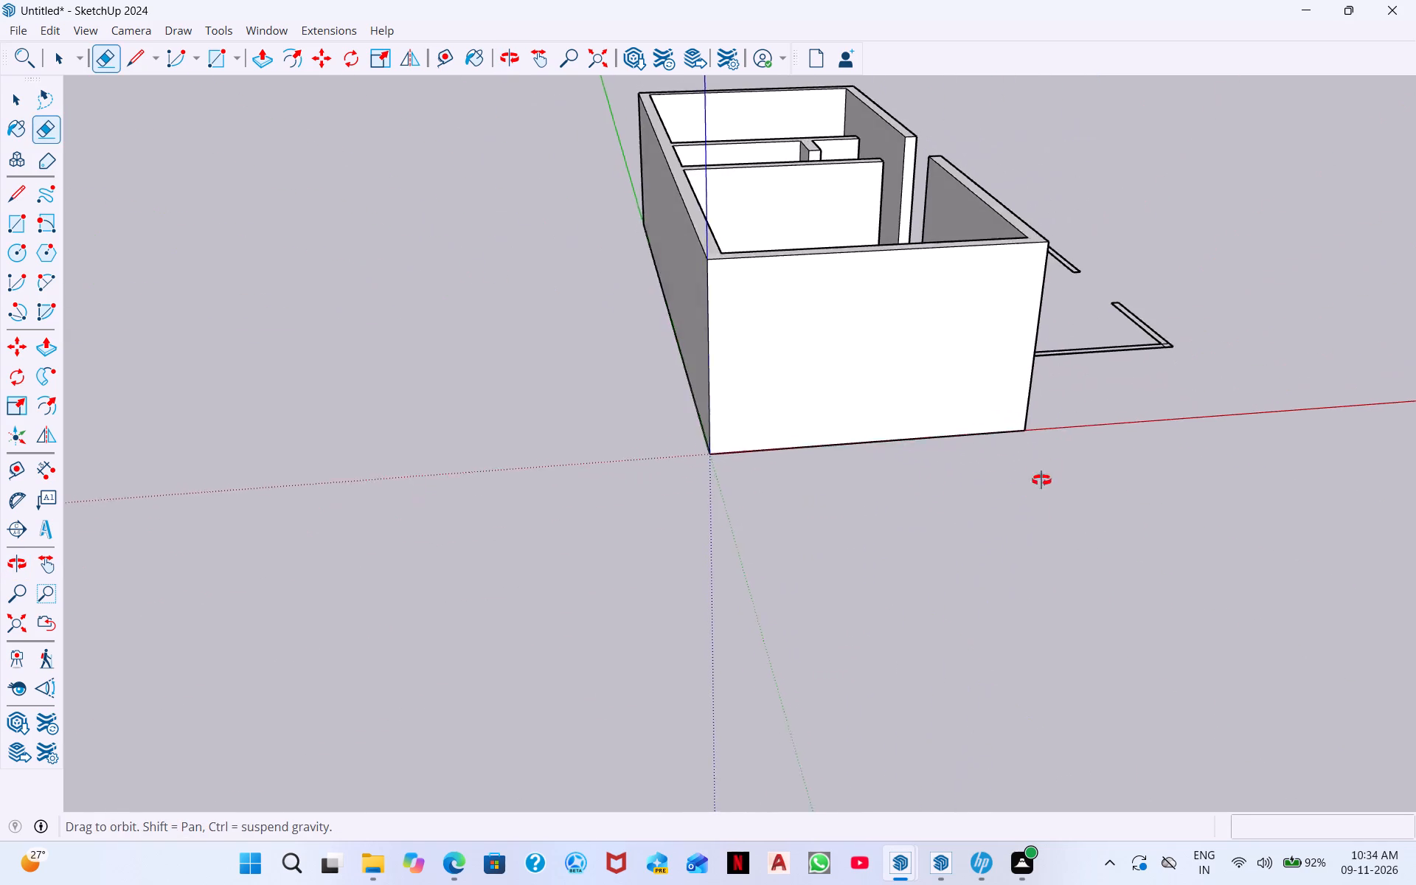
{"action": "middle_click_drag", "start_coordinate": [1041, 480], "coordinate": [969, 634]}
{"action": "middle_click_drag", "start_coordinate": [1094, 539], "coordinate": [741, 333]}
{"action": "middle_click_drag", "start_coordinate": [855, 352], "coordinate": [592, 313]}
{"action": "middle_click_drag", "start_coordinate": [850, 525], "coordinate": [617, 445]}
{"action": "middle_click_drag", "start_coordinate": [792, 493], "coordinate": [614, 456]}
{"action": "middle_click_drag", "start_coordinate": [768, 452], "coordinate": [881, 514]}
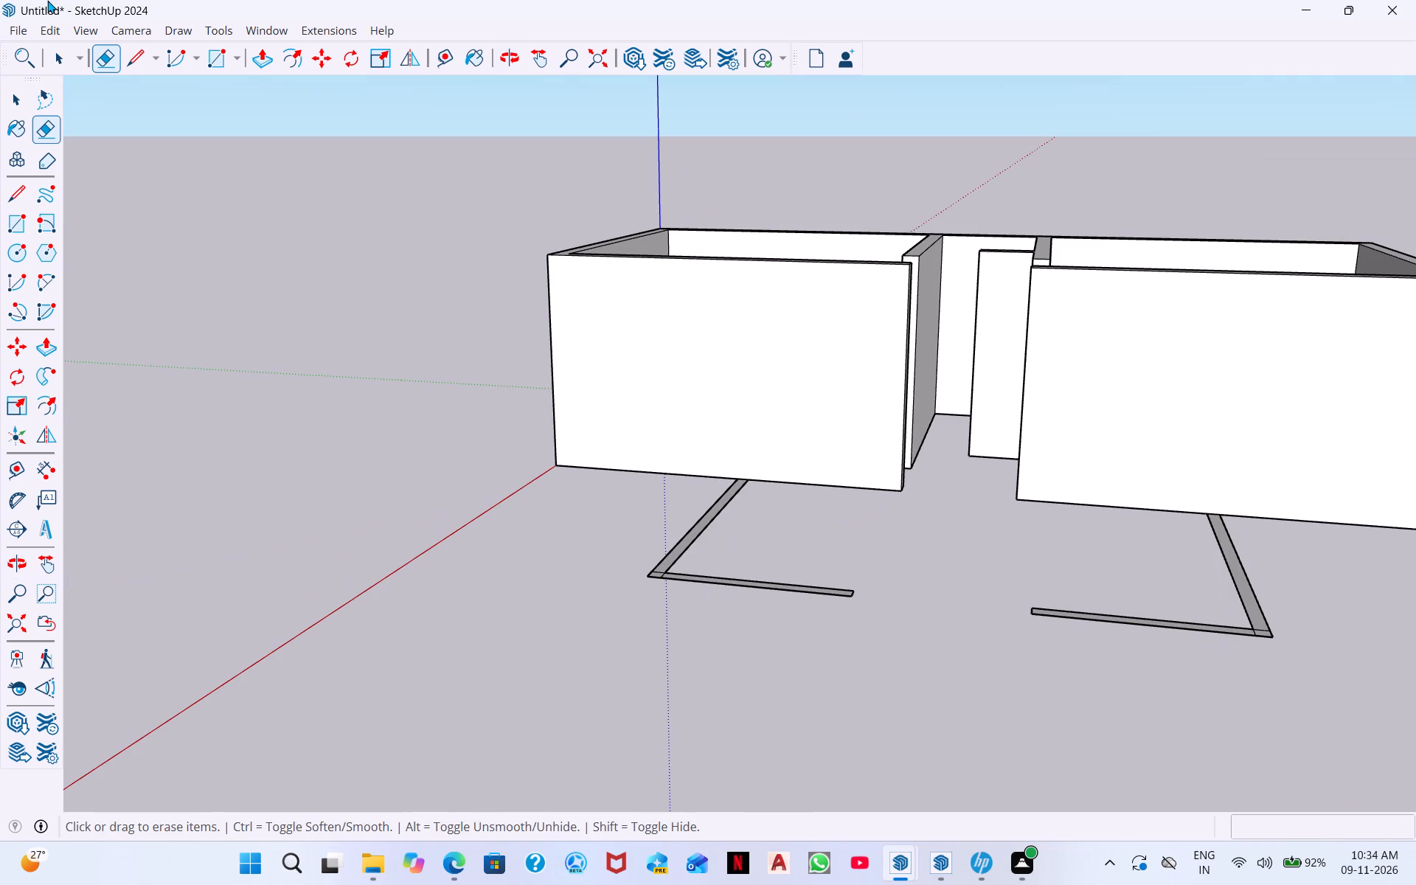
Save the model in the Documents folder as GUEST HOUSE MODEL in SketchUp Models (*.skp) format.
{"action": "left_click", "coordinate": [18, 30]}
{"action": "left_click", "coordinate": [40, 126]}
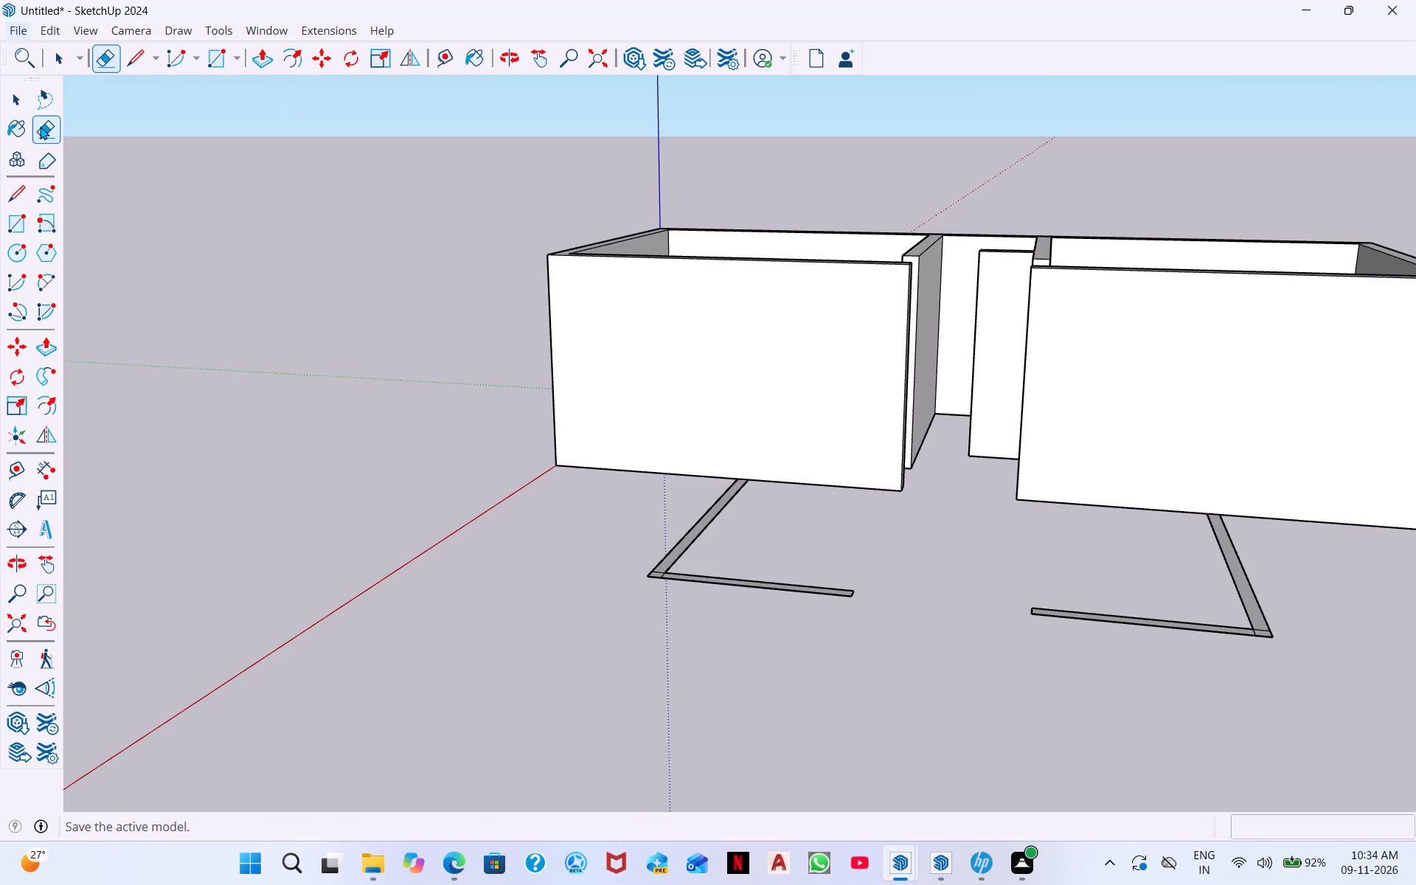
{"action": "key", "text": "BackSpace"}
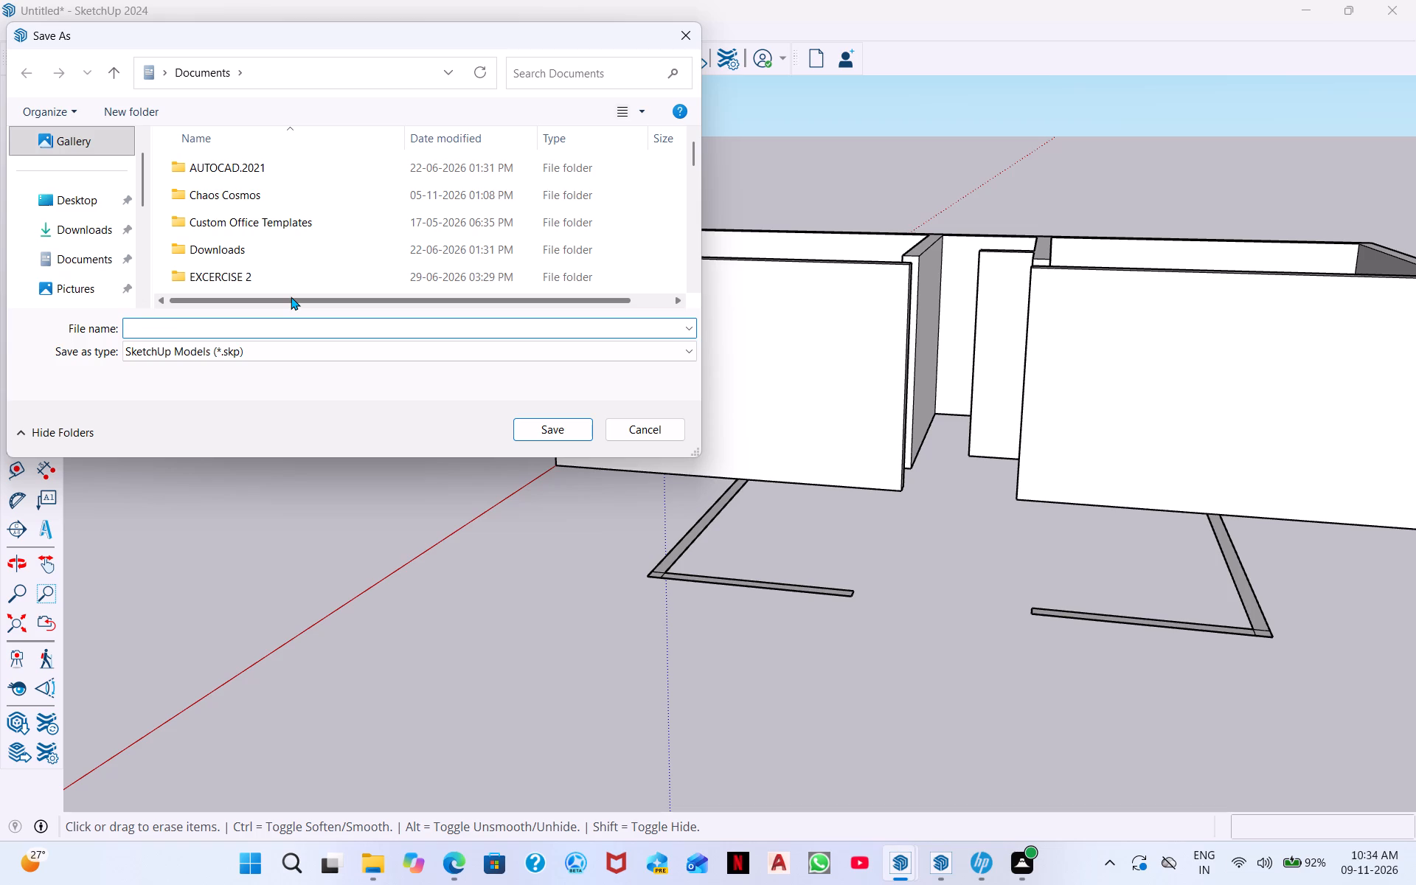
{"action": "left_click", "coordinate": [398, 358]}
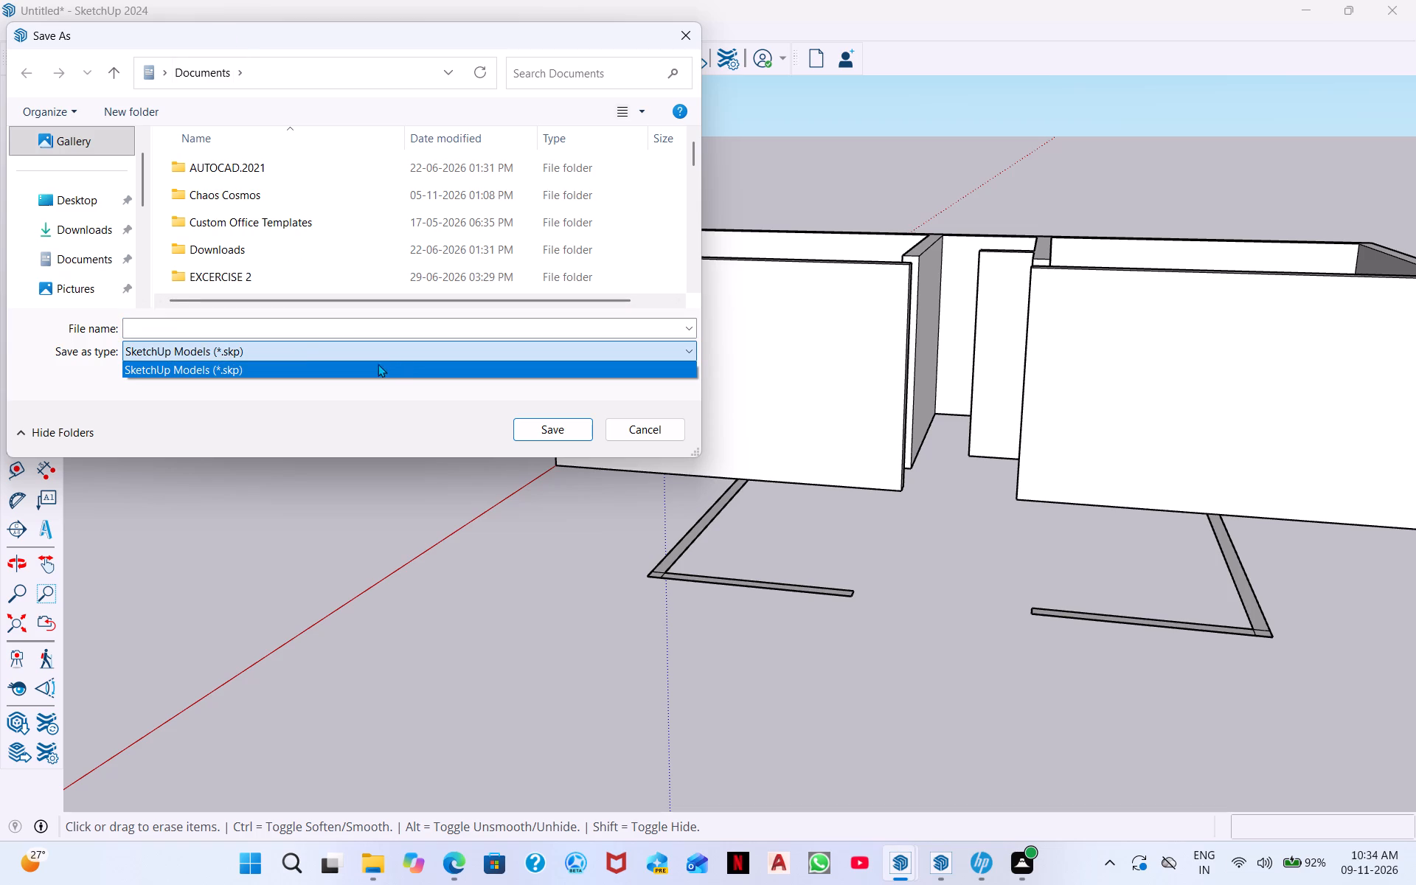
{"action": "left_click", "coordinate": [310, 347]}
{"action": "left_click", "coordinate": [186, 325]}
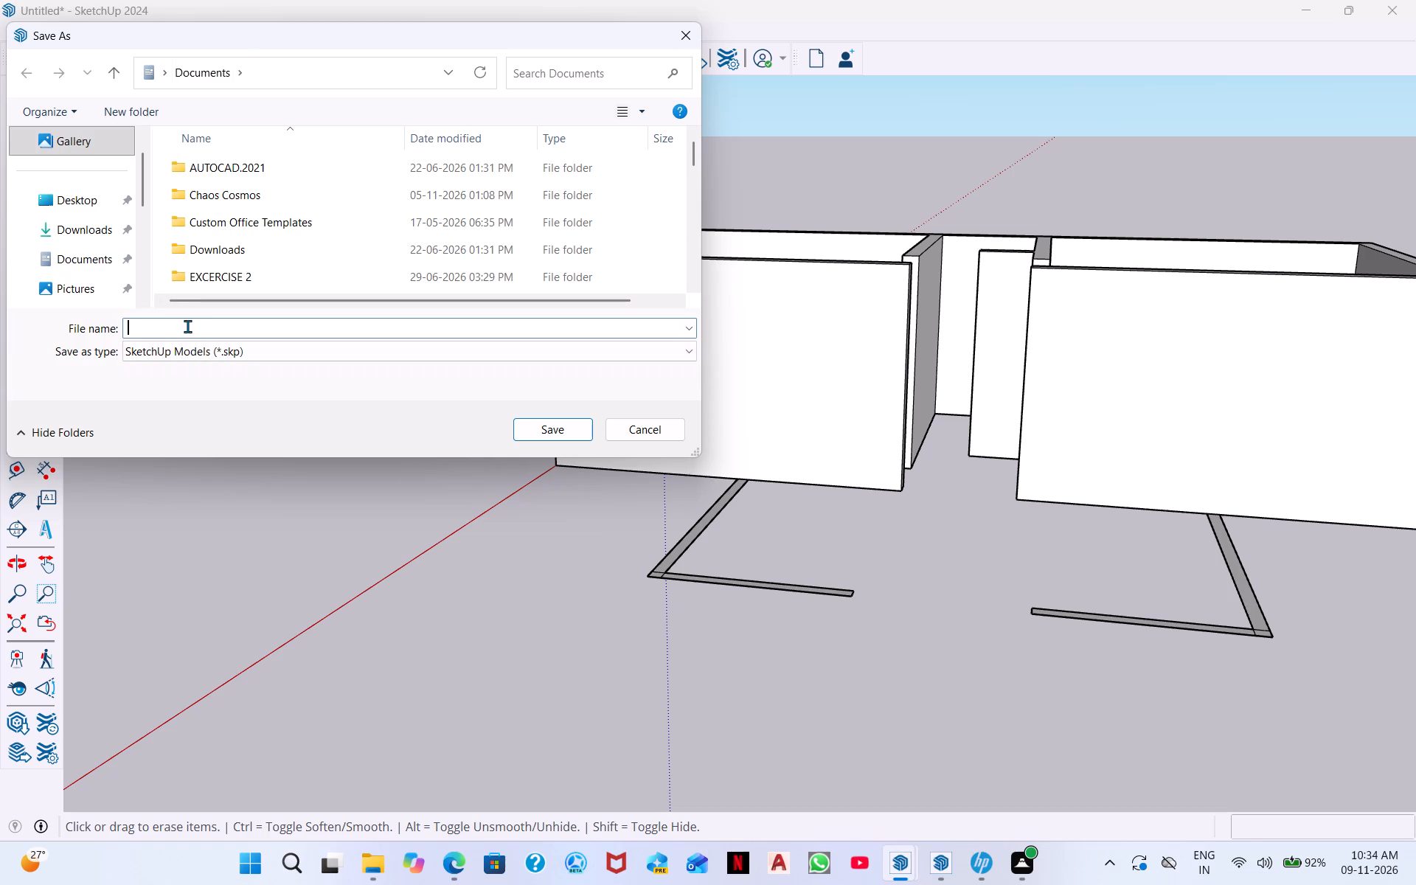
{"action": "type", "text": "GUES"}
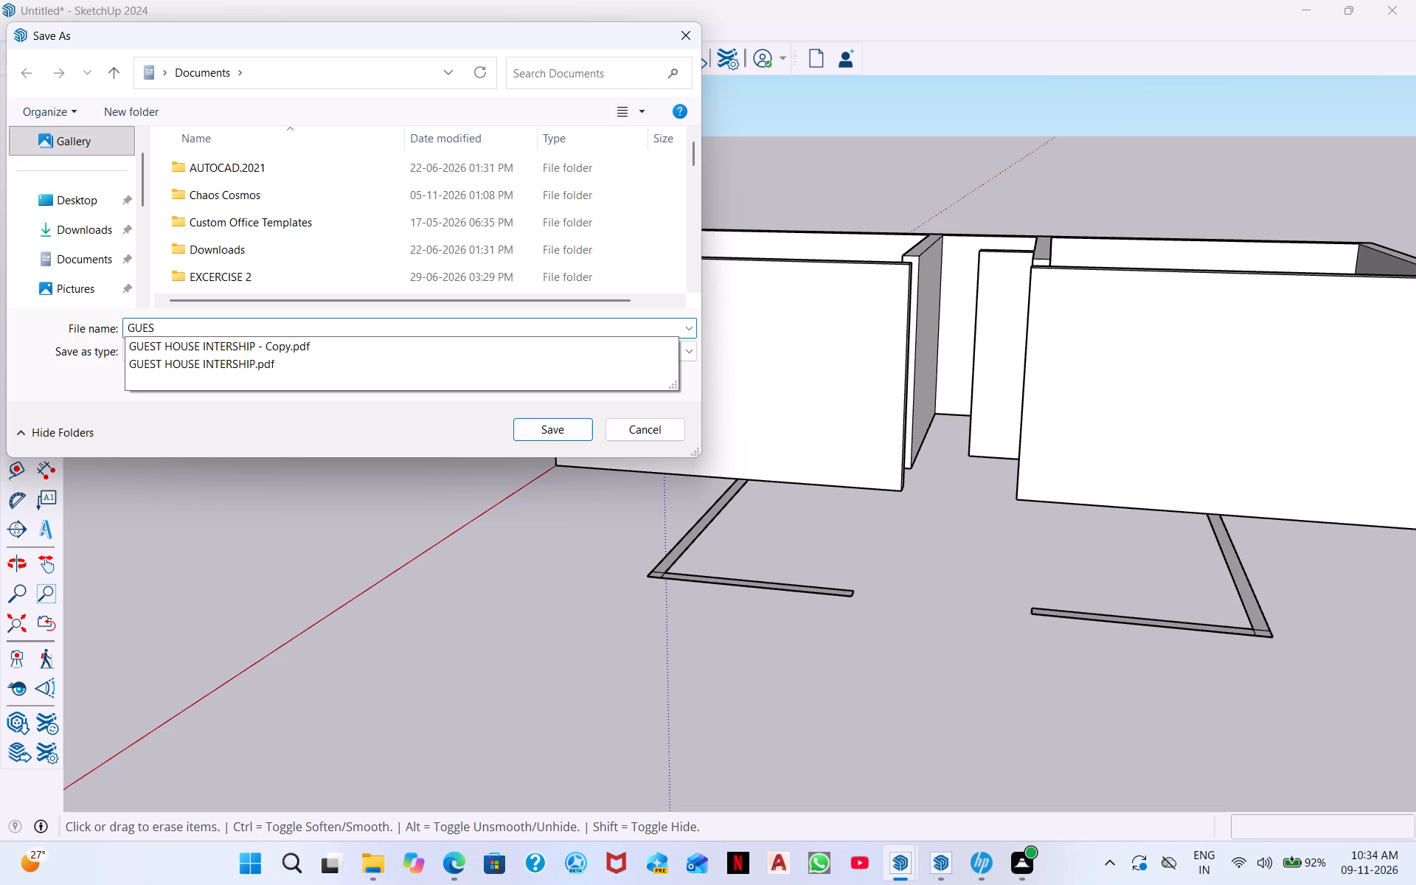
{"action": "type", "text": "T"}
{"action": "key", "text": "space"}
{"action": "type", "text": "HOU"}
{"action": "key", "text": "s"}
{"action": "type", "text": "E"}
{"action": "key", "text": "space"}
{"action": "type", "text": "MODEL"}
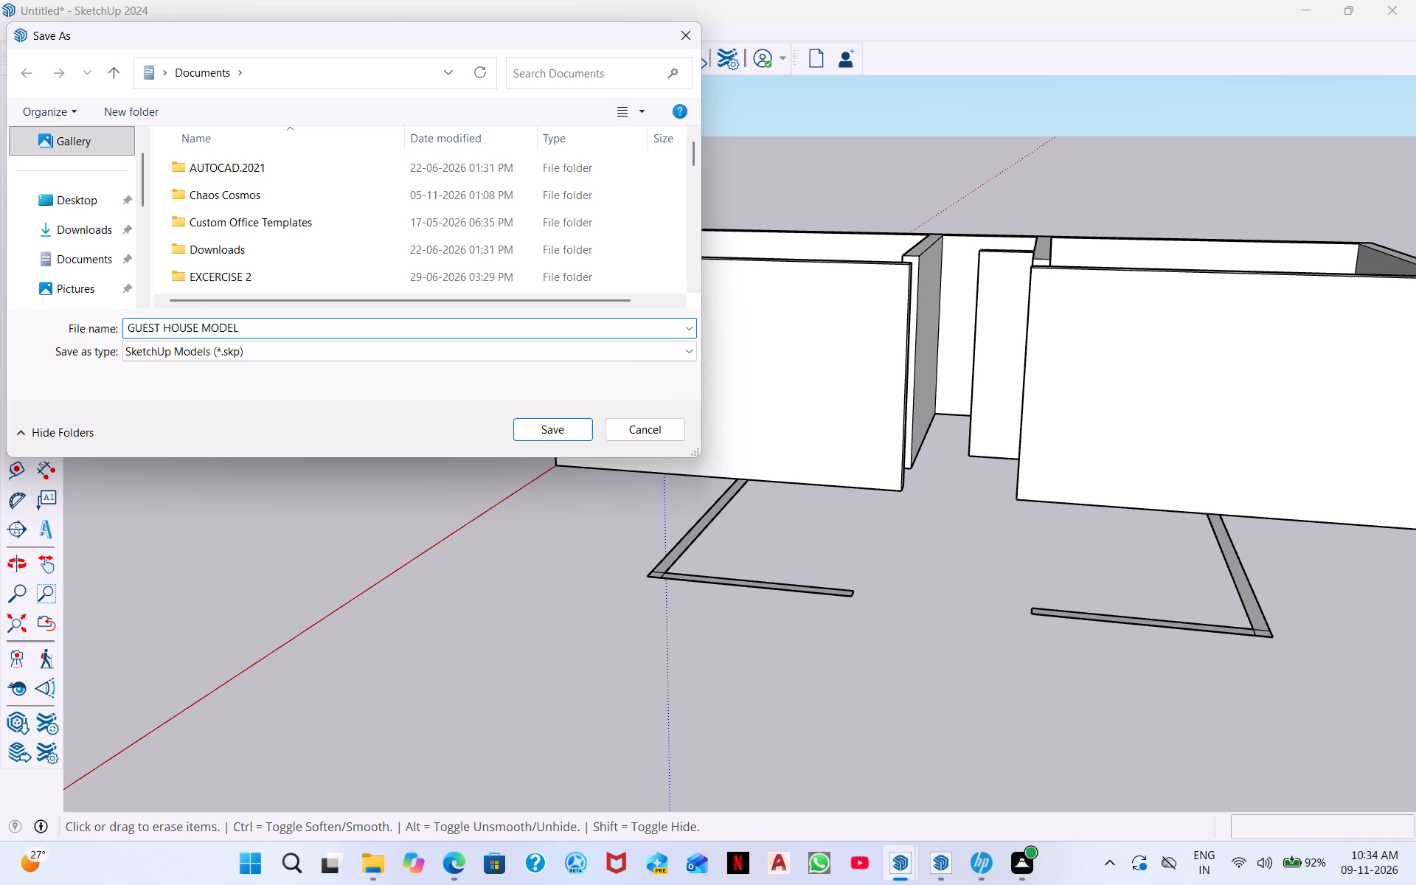
{"action": "key", "text": "Return"}
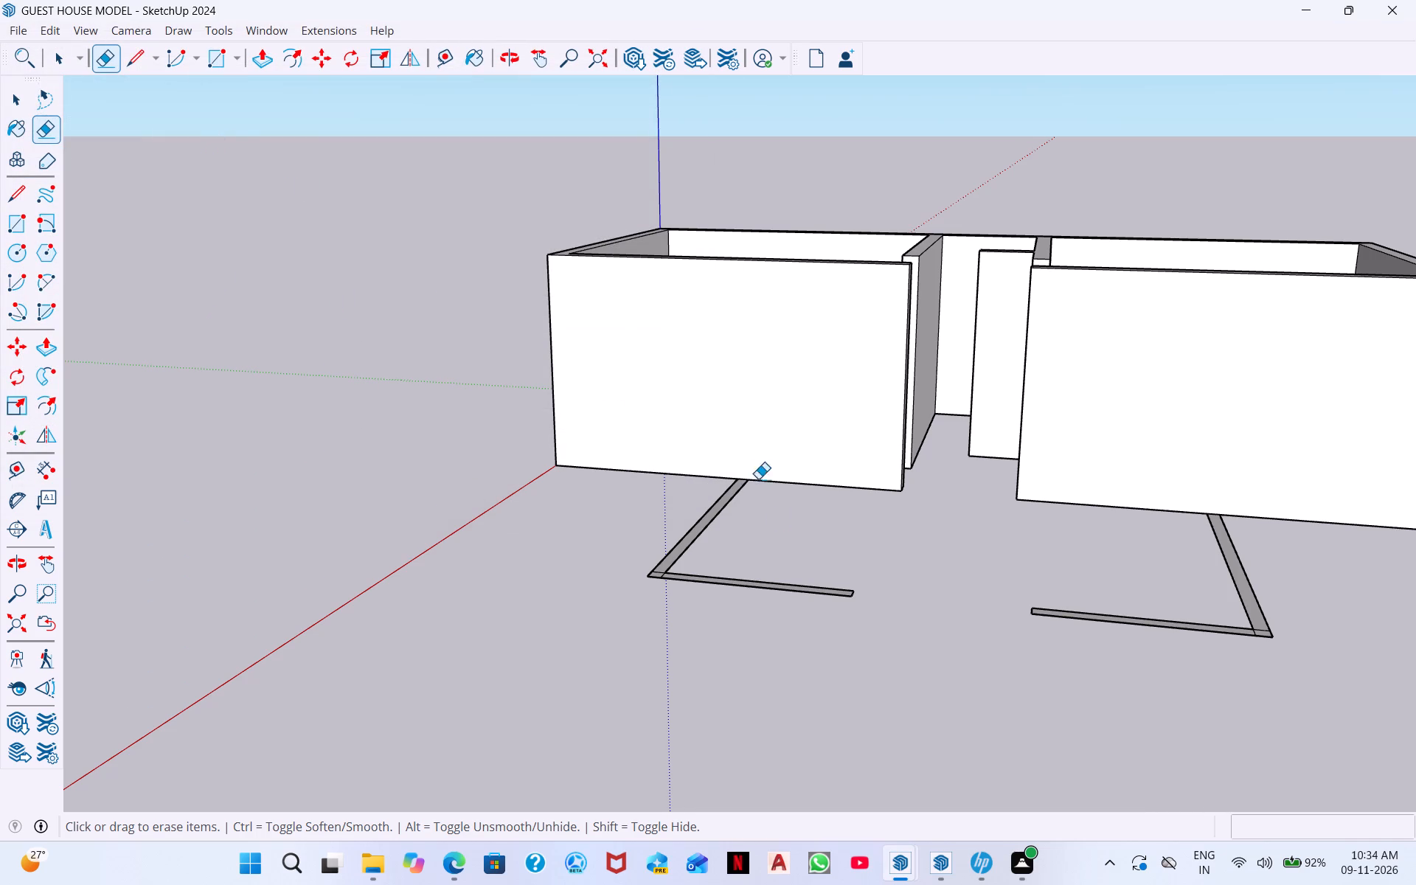
Examine the extruded walls, the central passage and the flat front-room wall outline from above and from the front.
{"action": "middle_click_drag", "start_coordinate": [838, 556], "coordinate": [888, 769]}
{"action": "middle_click_drag", "start_coordinate": [892, 505], "coordinate": [927, 653]}
{"action": "middle_click_drag", "start_coordinate": [914, 433], "coordinate": [949, 605]}
{"action": "scroll", "coordinate": [949, 605], "scroll_direction": "down", "scroll_amount": 1}
{"action": "key", "text": "space"}
{"action": "middle_click_drag", "start_coordinate": [822, 431], "coordinate": [923, 646]}
{"action": "middle_click_drag", "start_coordinate": [760, 423], "coordinate": [880, 527]}
{"action": "middle_click_drag", "start_coordinate": [847, 383], "coordinate": [899, 413]}
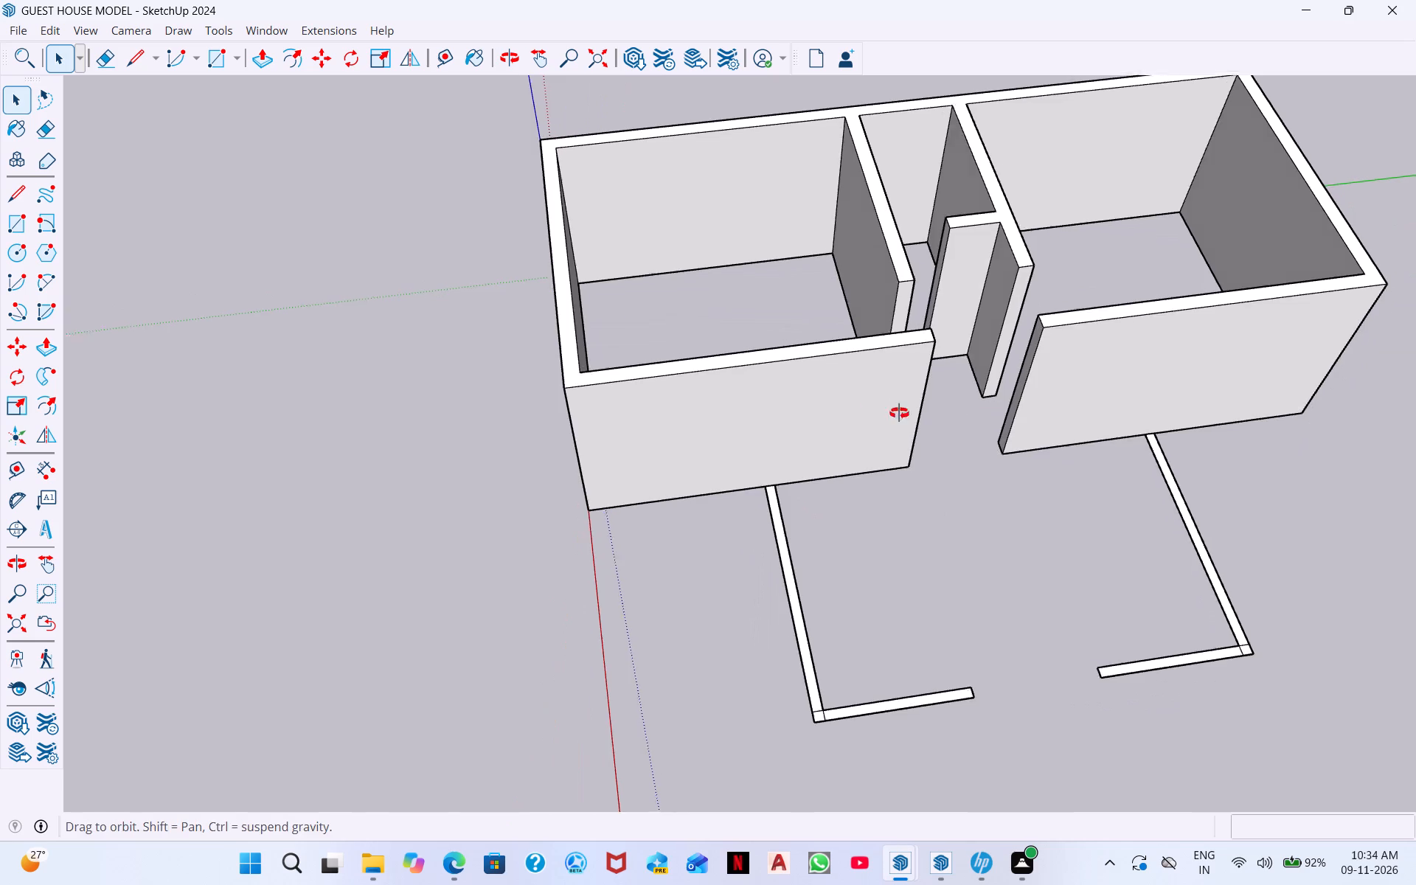
{"action": "middle_click_drag", "start_coordinate": [899, 413], "coordinate": [1018, 383]}
{"action": "middle_click_drag", "start_coordinate": [886, 351], "coordinate": [1031, 276]}
{"action": "middle_click_drag", "start_coordinate": [979, 360], "coordinate": [597, 269]}
{"action": "middle_click_drag", "start_coordinate": [757, 316], "coordinate": [636, 359]}
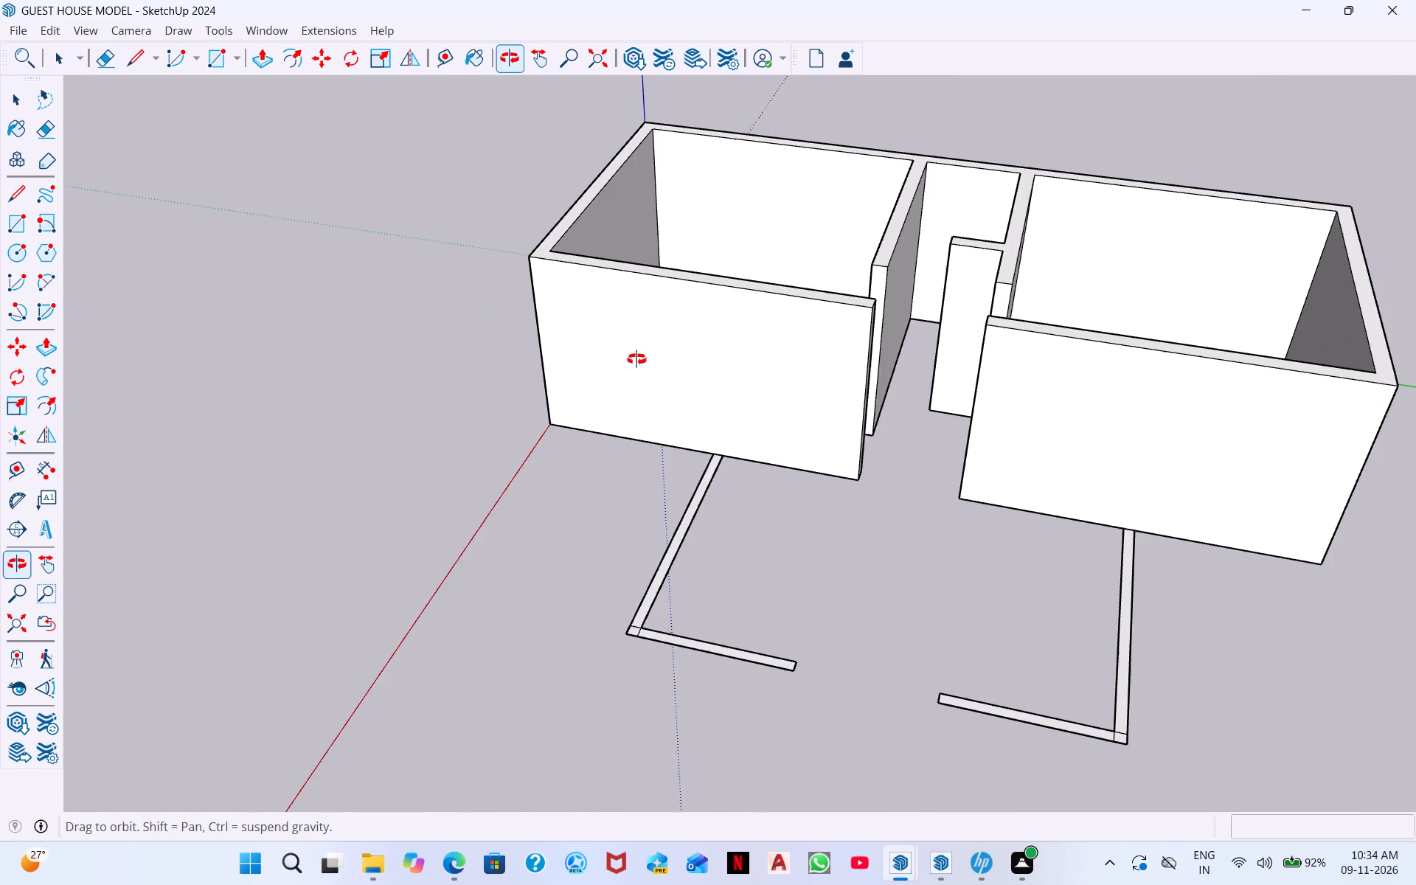
{"action": "middle_click_drag", "start_coordinate": [636, 359], "coordinate": [636, 355]}
{"action": "scroll", "coordinate": [840, 371], "scroll_direction": "up", "scroll_amount": 3}
{"action": "scroll", "coordinate": [827, 338], "scroll_direction": "down", "scroll_amount": 7}
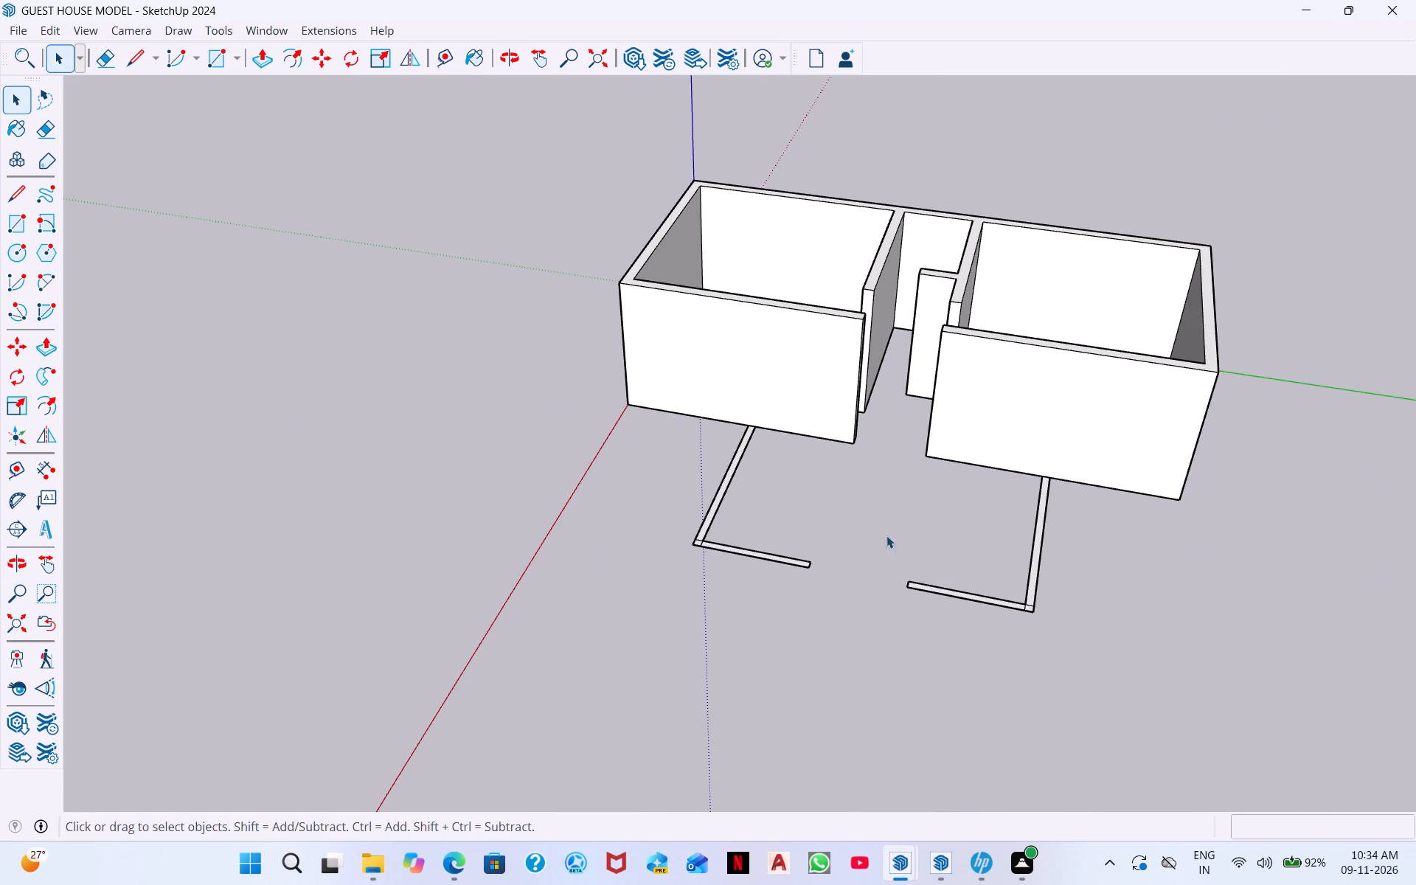
{"action": "middle_click_drag", "start_coordinate": [882, 558], "coordinate": [928, 695]}
{"action": "scroll", "coordinate": [852, 530], "scroll_direction": "down", "scroll_amount": 1}
{"action": "middle_click_drag", "start_coordinate": [839, 507], "coordinate": [982, 568]}
{"action": "middle_click_drag", "start_coordinate": [960, 448], "coordinate": [919, 396]}
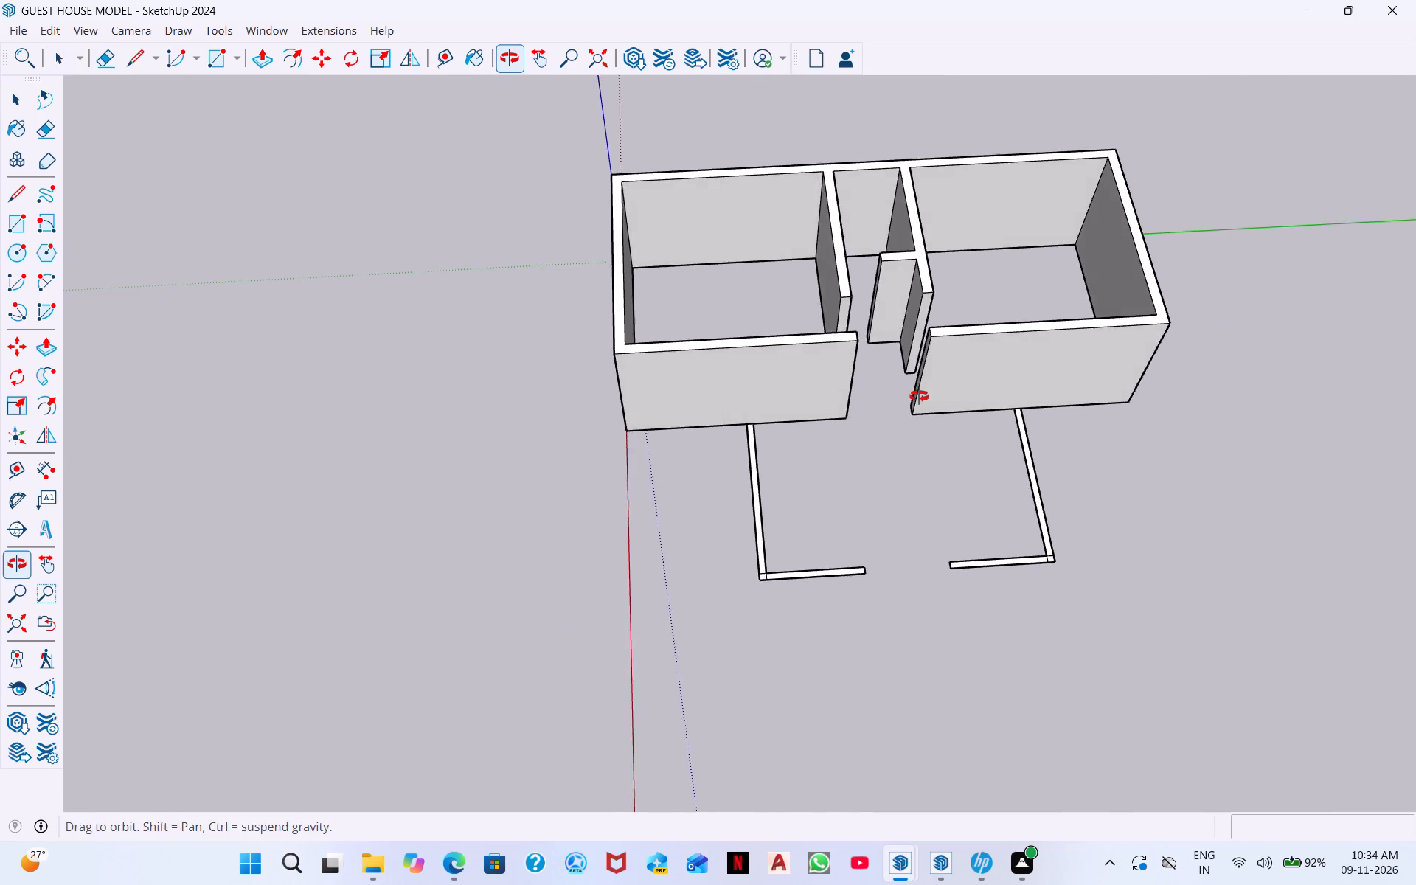
{"action": "middle_click_drag", "start_coordinate": [919, 396], "coordinate": [865, 302]}
{"action": "middle_click_drag", "start_coordinate": [926, 454], "coordinate": [850, 328]}
{"action": "middle_click_drag", "start_coordinate": [855, 422], "coordinate": [852, 413]}
{"action": "scroll", "coordinate": [853, 417], "scroll_direction": "up", "scroll_amount": 3}
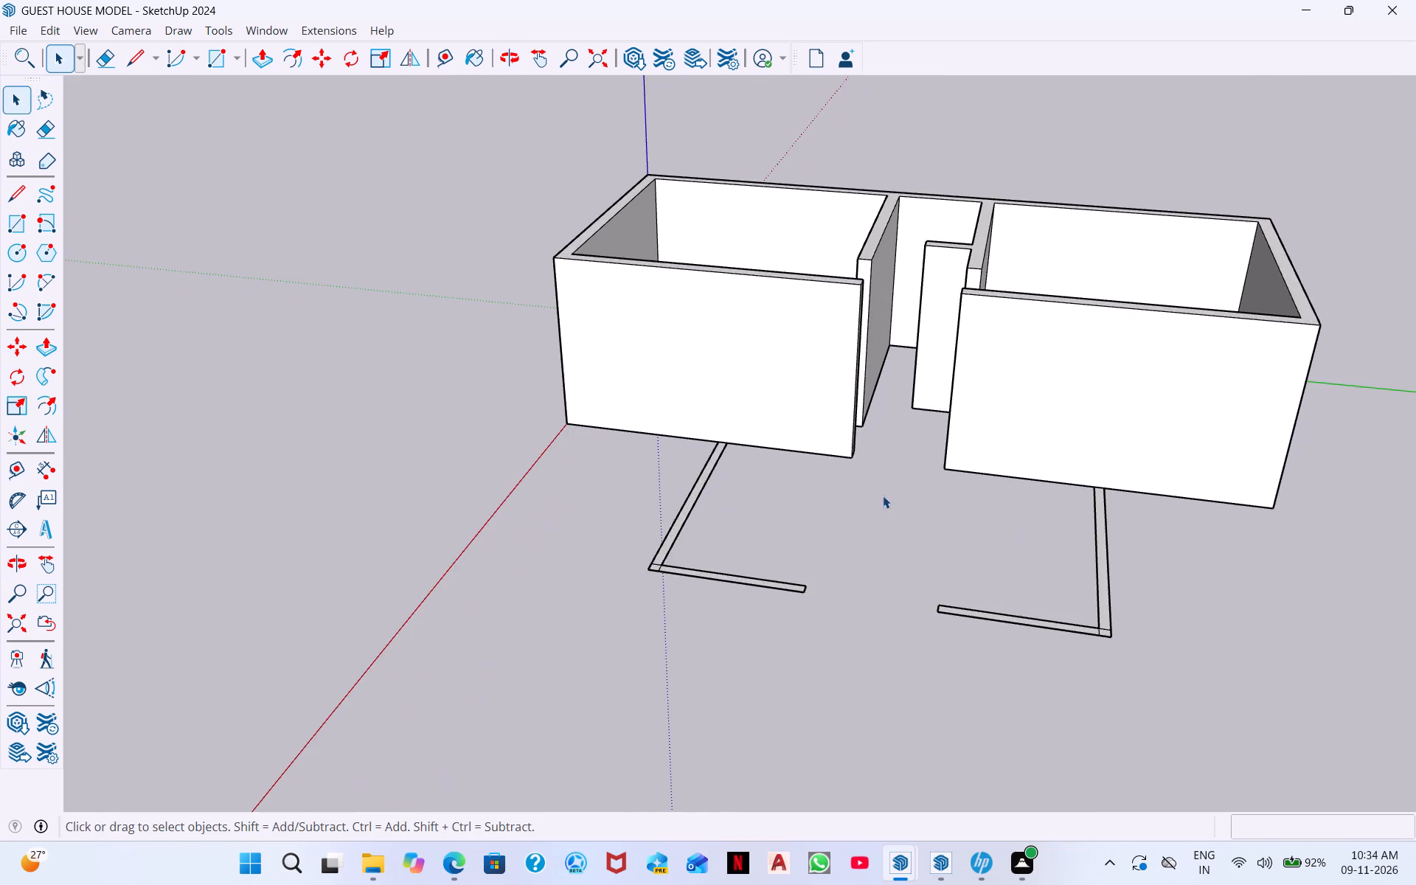
{"action": "scroll", "coordinate": [864, 518], "scroll_direction": "down", "scroll_amount": 3}
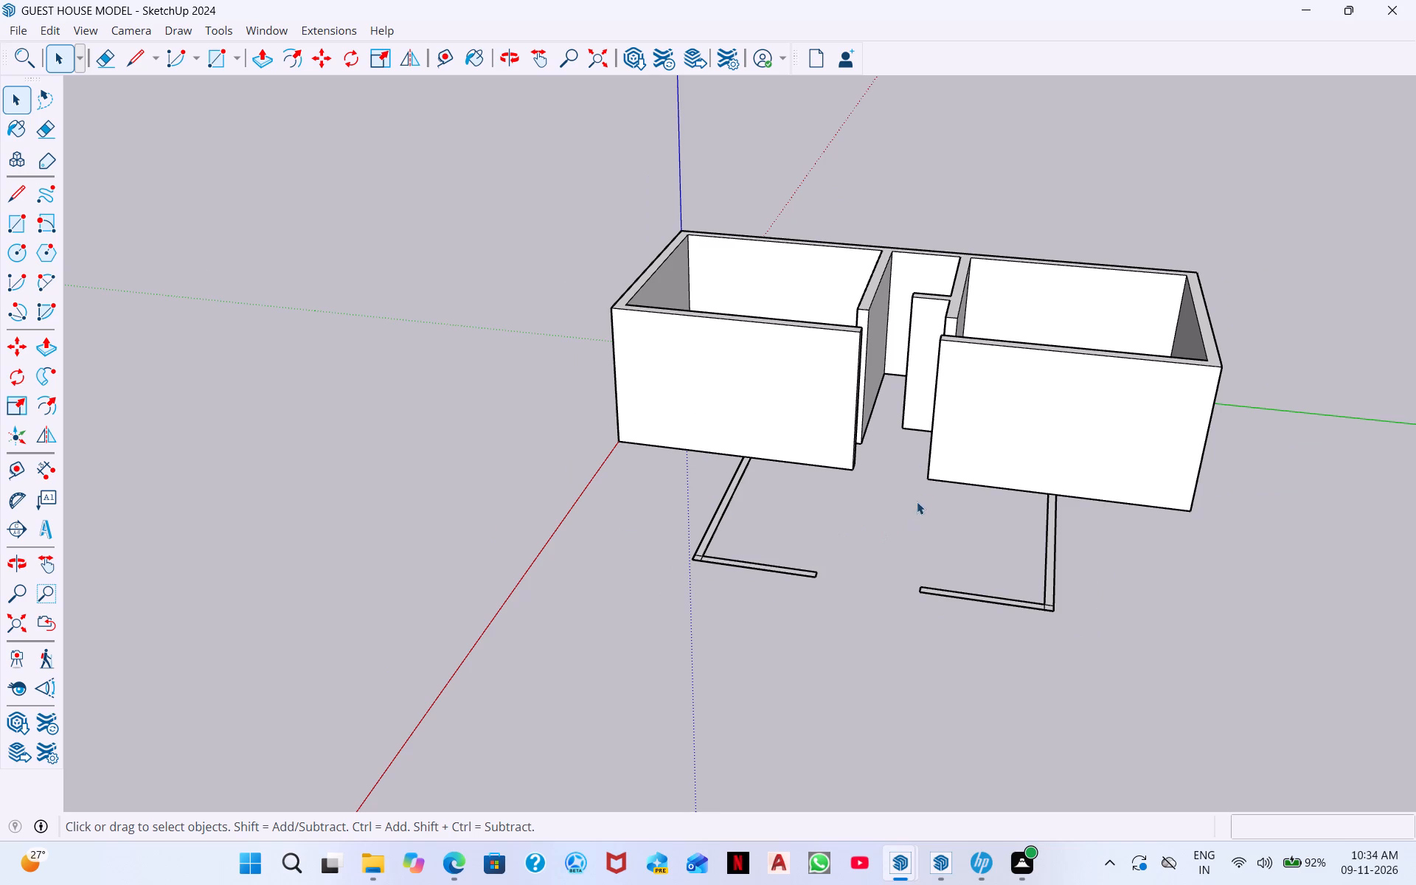
{"action": "middle_click_drag", "start_coordinate": [917, 502], "coordinate": [940, 662]}
{"action": "middle_click_drag", "start_coordinate": [871, 553], "coordinate": [926, 671]}
{"action": "middle_click_drag", "start_coordinate": [821, 372], "coordinate": [831, 419]}
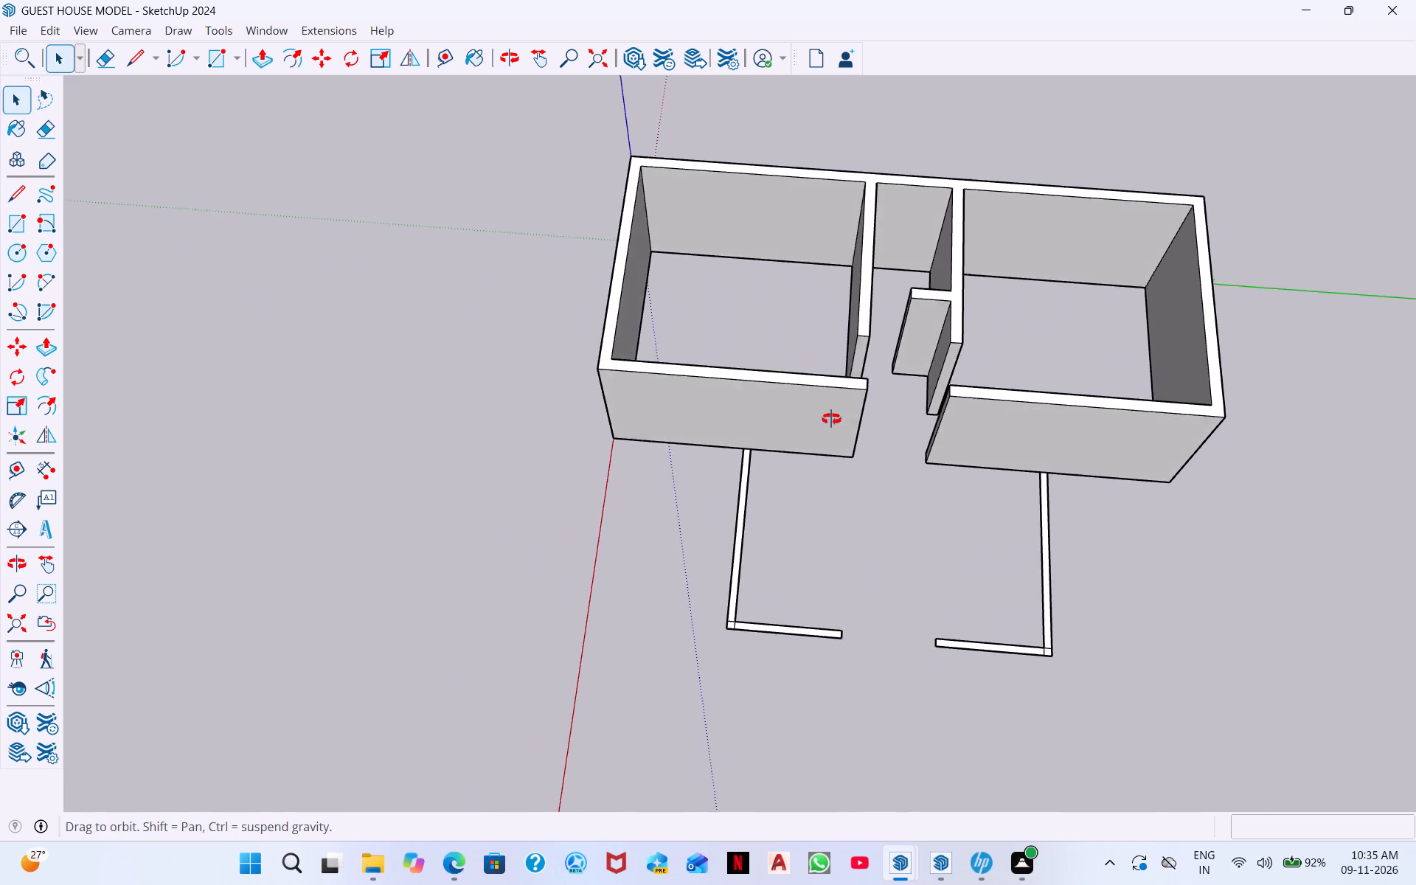
{"action": "middle_click_drag", "start_coordinate": [831, 419], "coordinate": [866, 202]}
{"action": "middle_click_drag", "start_coordinate": [863, 483], "coordinate": [869, 291]}
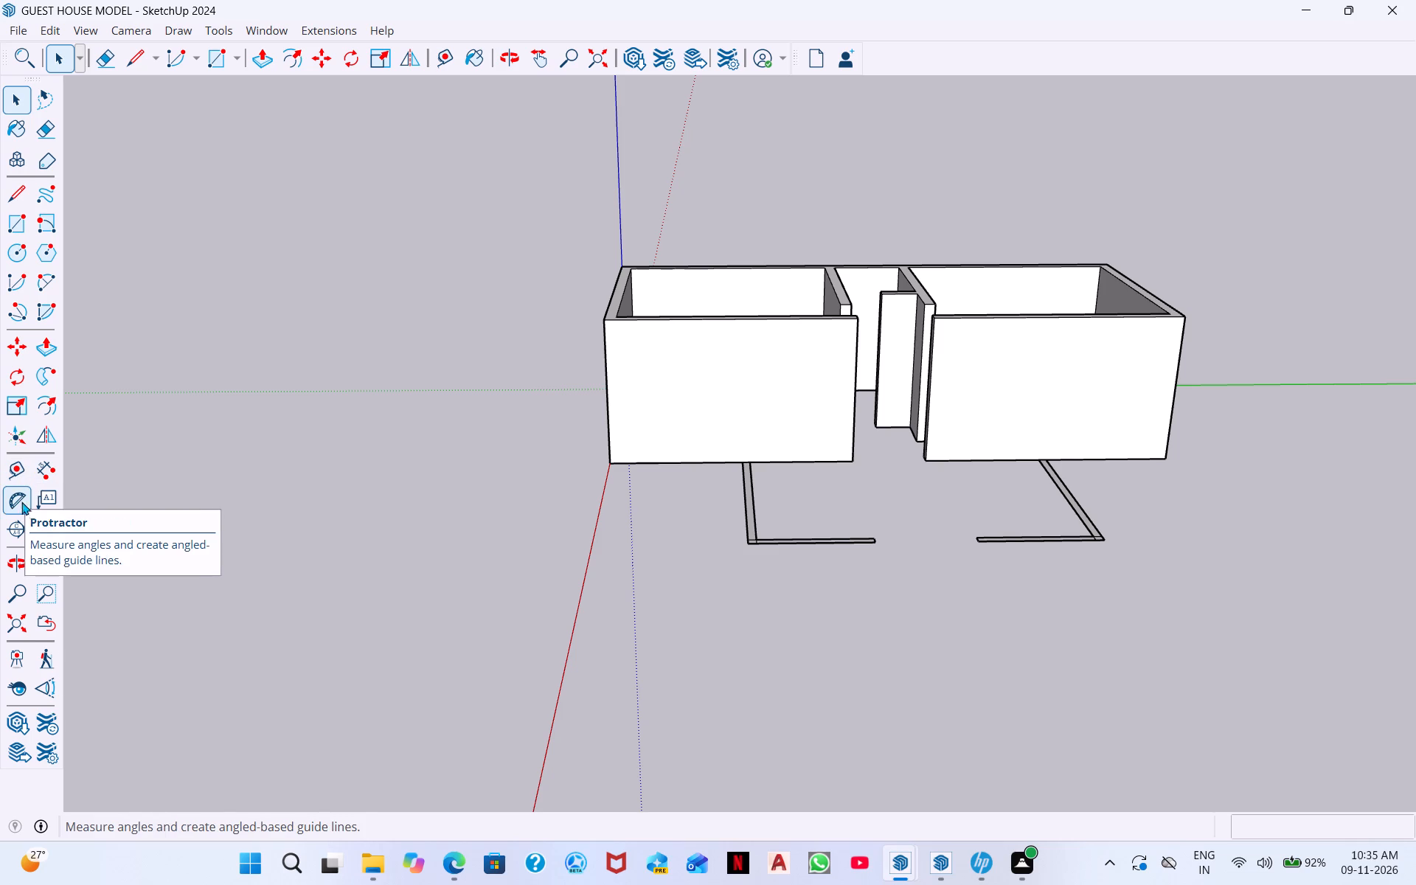
Place a 3' vertical guide on the origin-side front wall, starting where the flat front-room wall outline meets its base.
{"action": "left_click", "coordinate": [13, 473]}
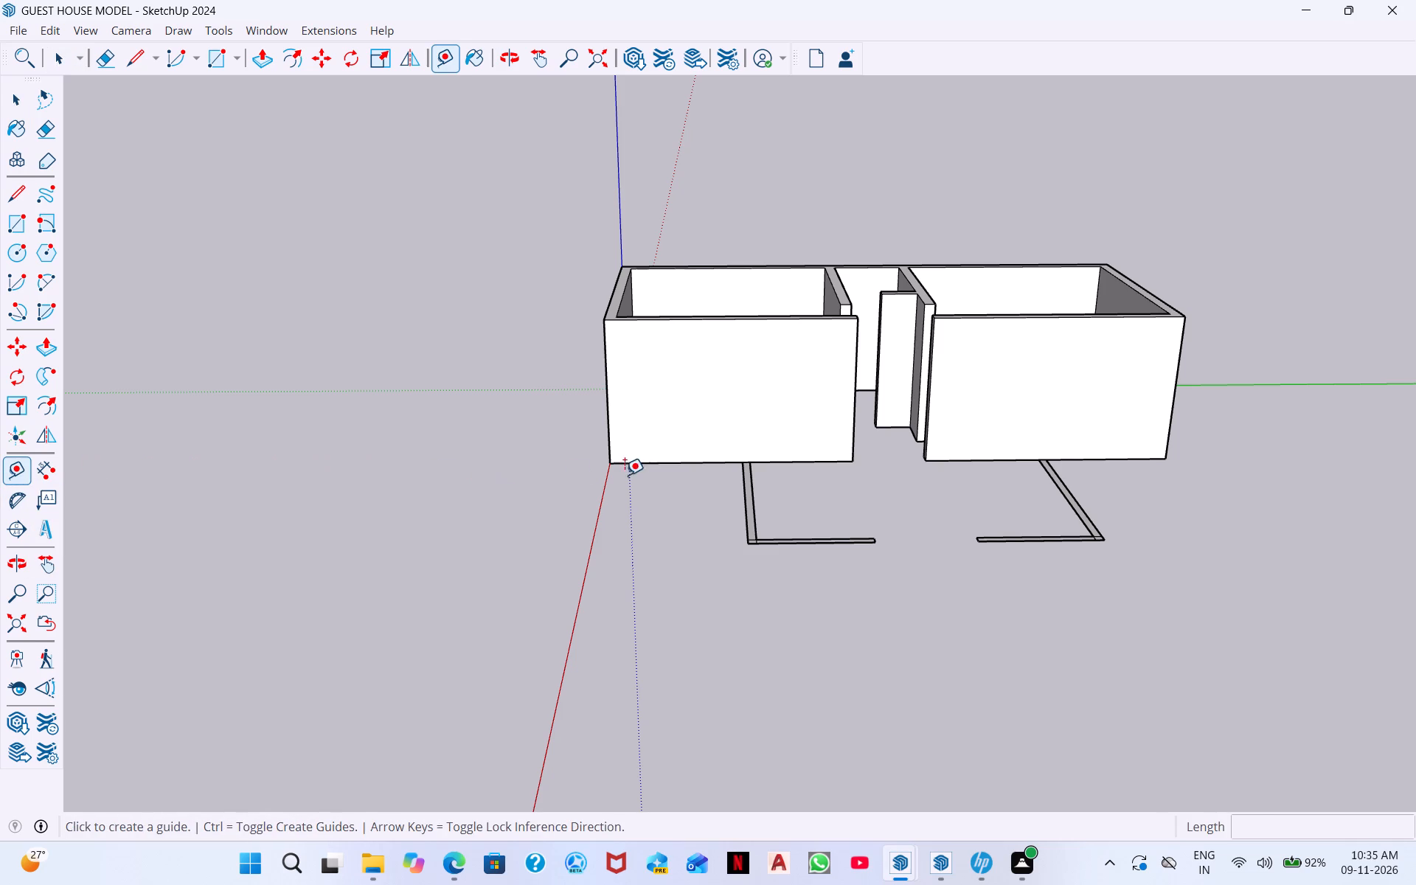
{"action": "left_click", "coordinate": [735, 459]}
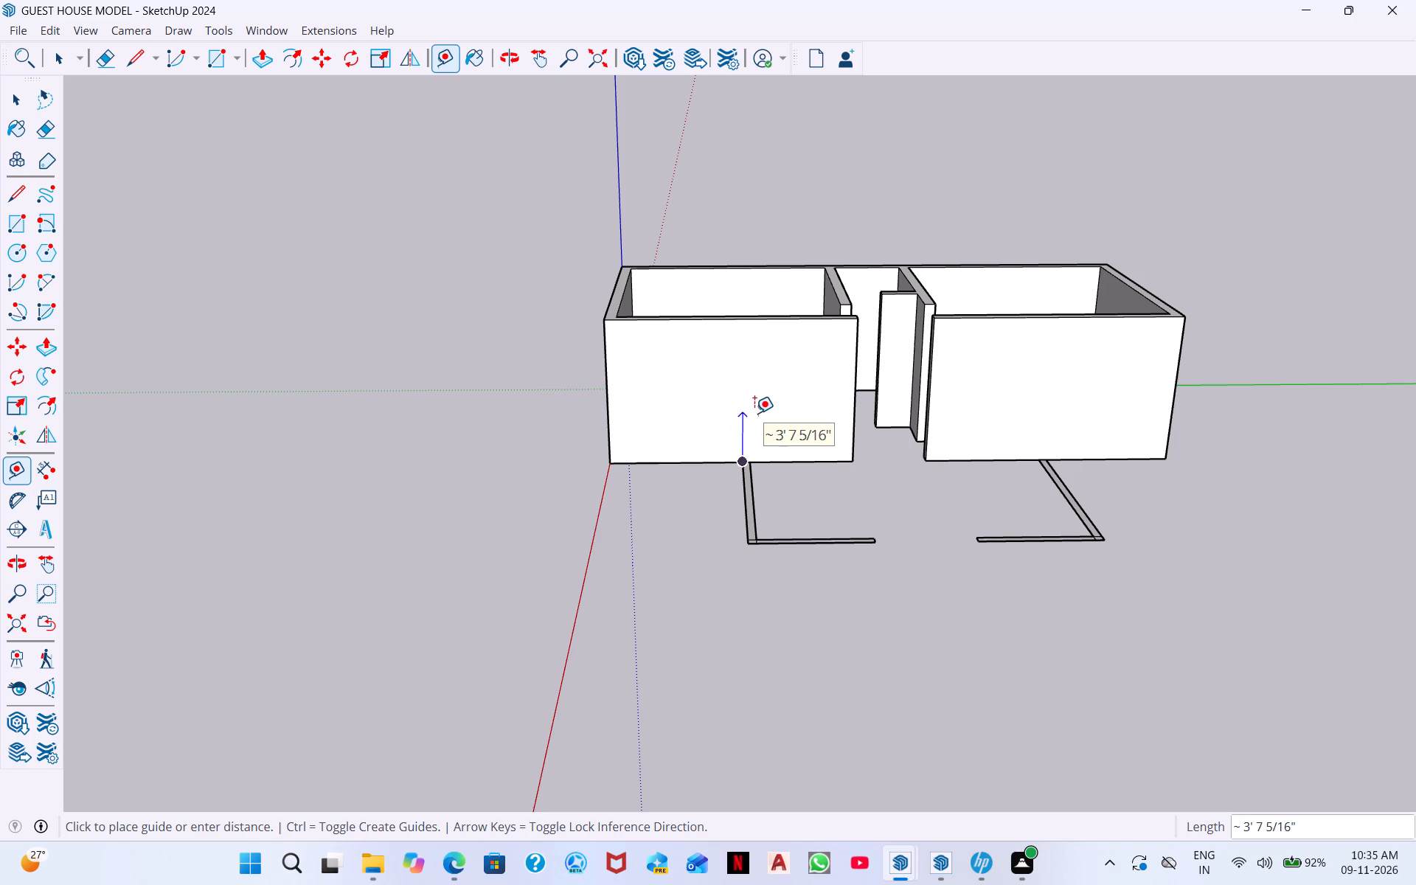
{"action": "type", "text": "3'"}
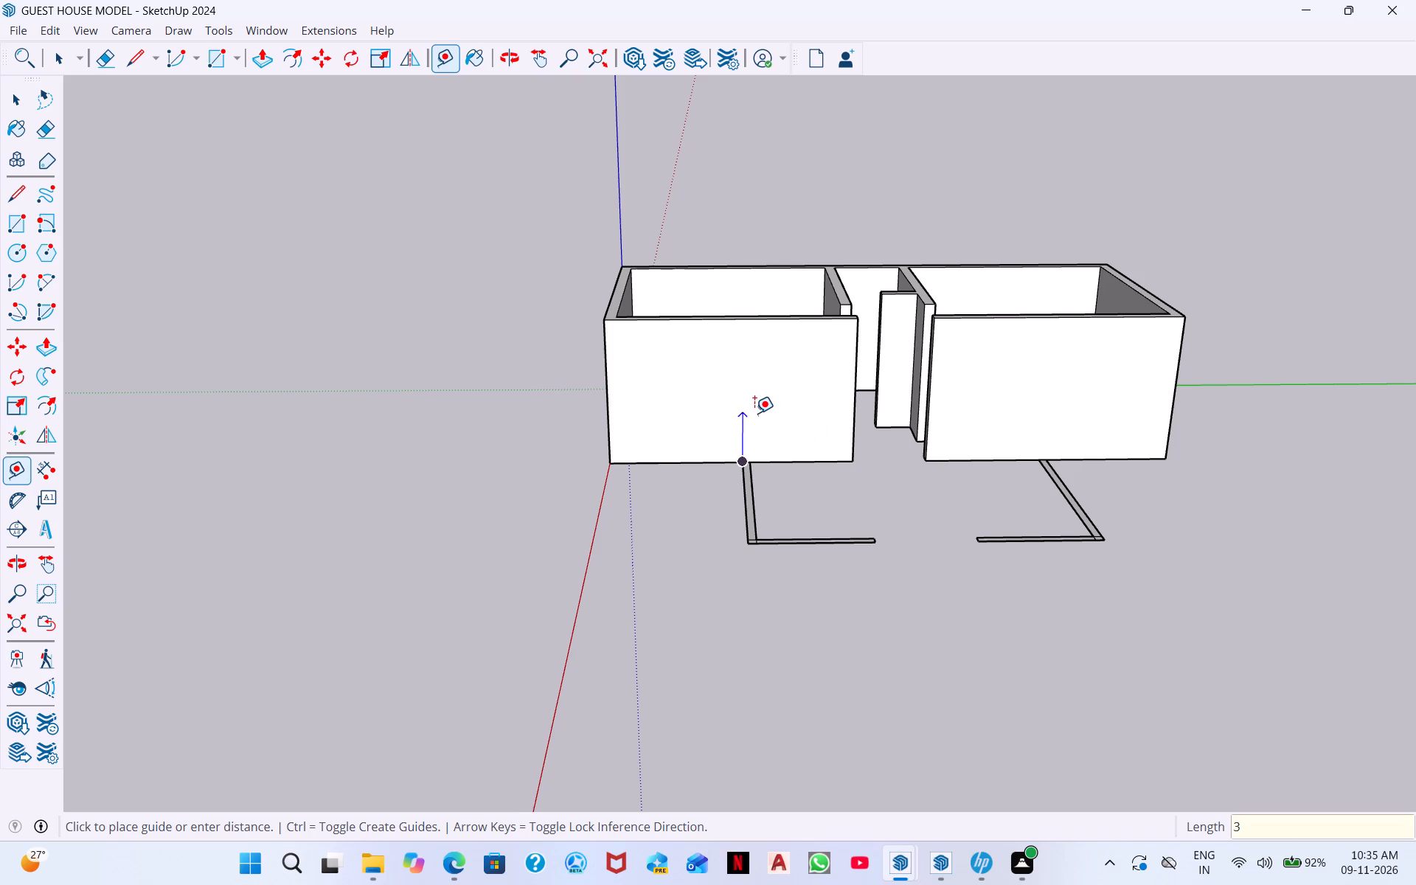
{"action": "key", "text": "Return"}
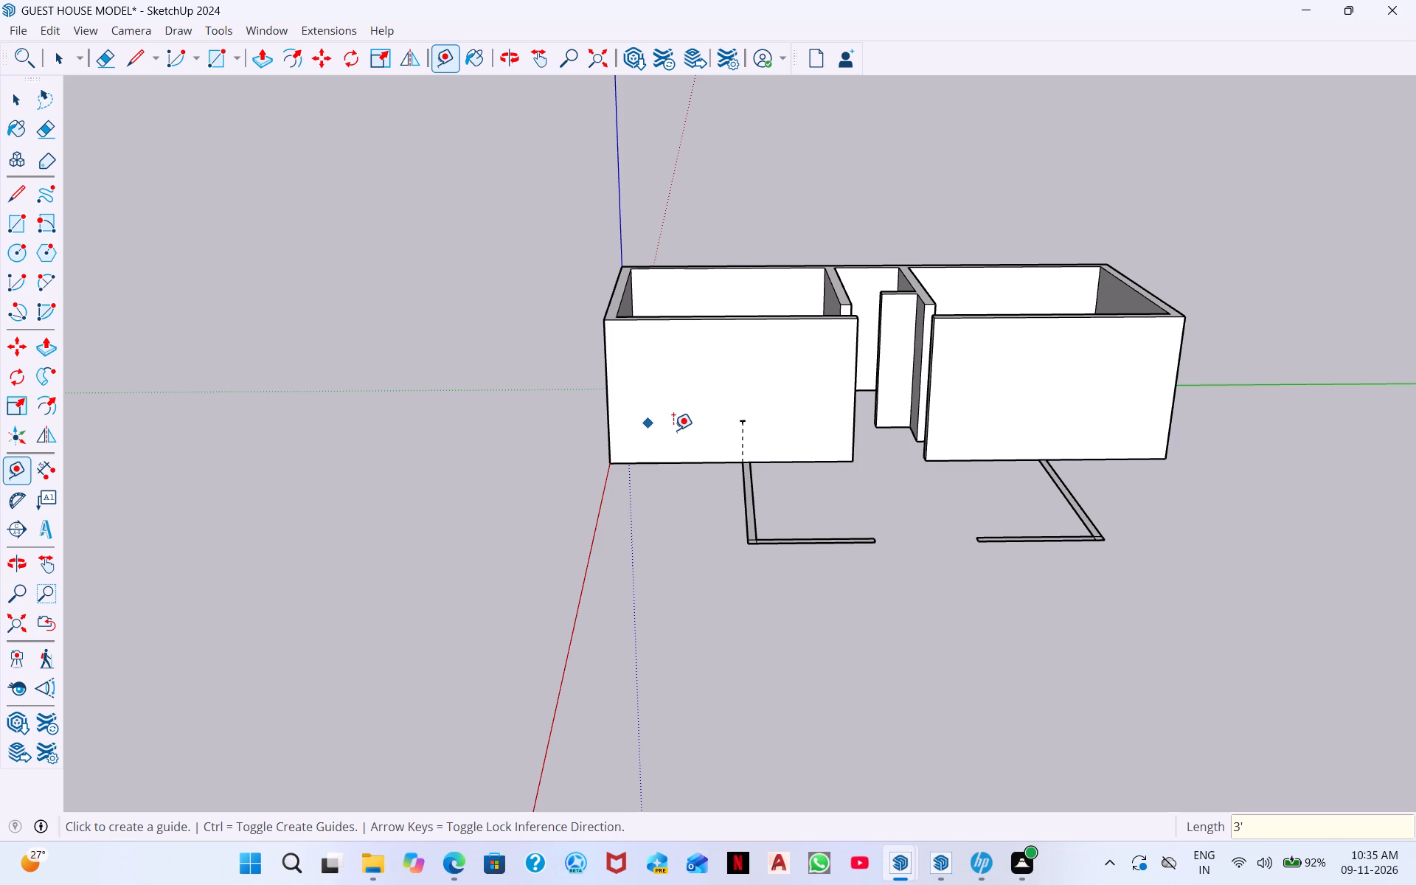
Place a 1' horizontal guide from the top of the 3' guide toward the wall's origin-side corner.
{"action": "scroll", "coordinate": [735, 415], "scroll_direction": "up", "scroll_amount": 12}
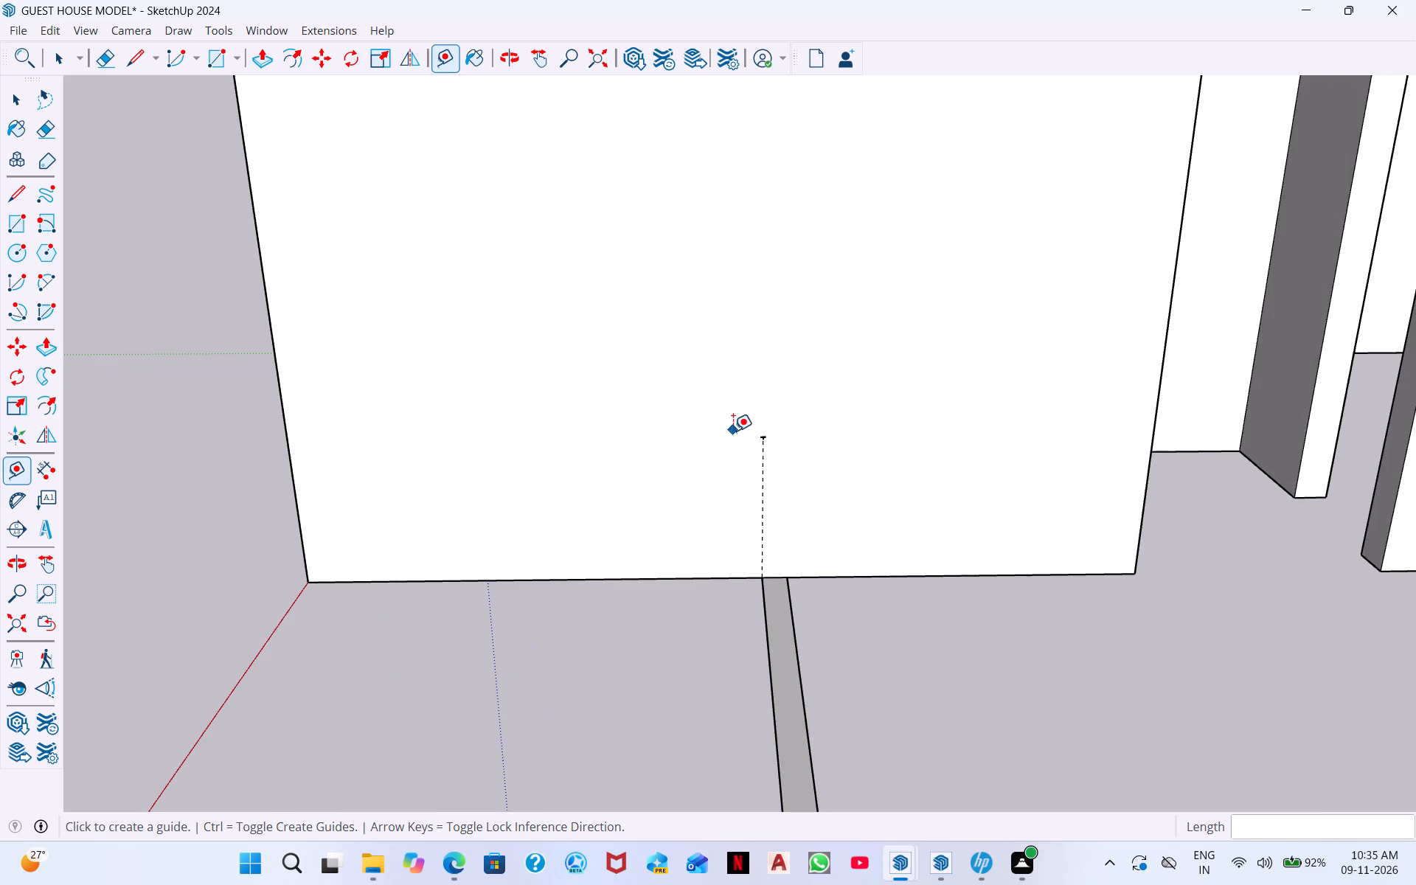
{"action": "left_click", "coordinate": [760, 437]}
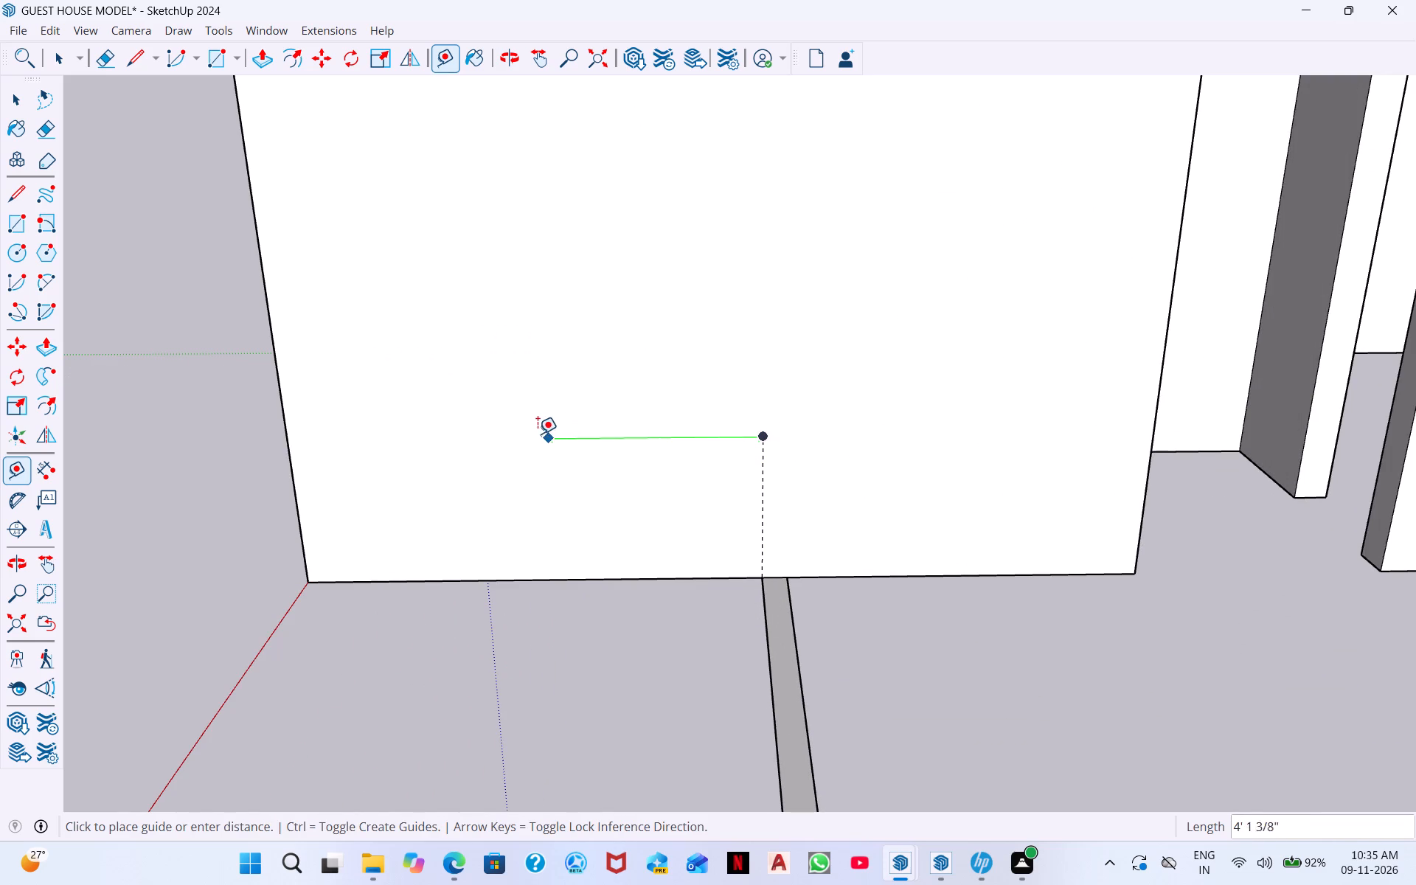
{"action": "key", "text": "3"}
{"action": "key", "text": "BackSpace"}
{"action": "type", "text": "1'"}
{"action": "key", "text": "Return"}
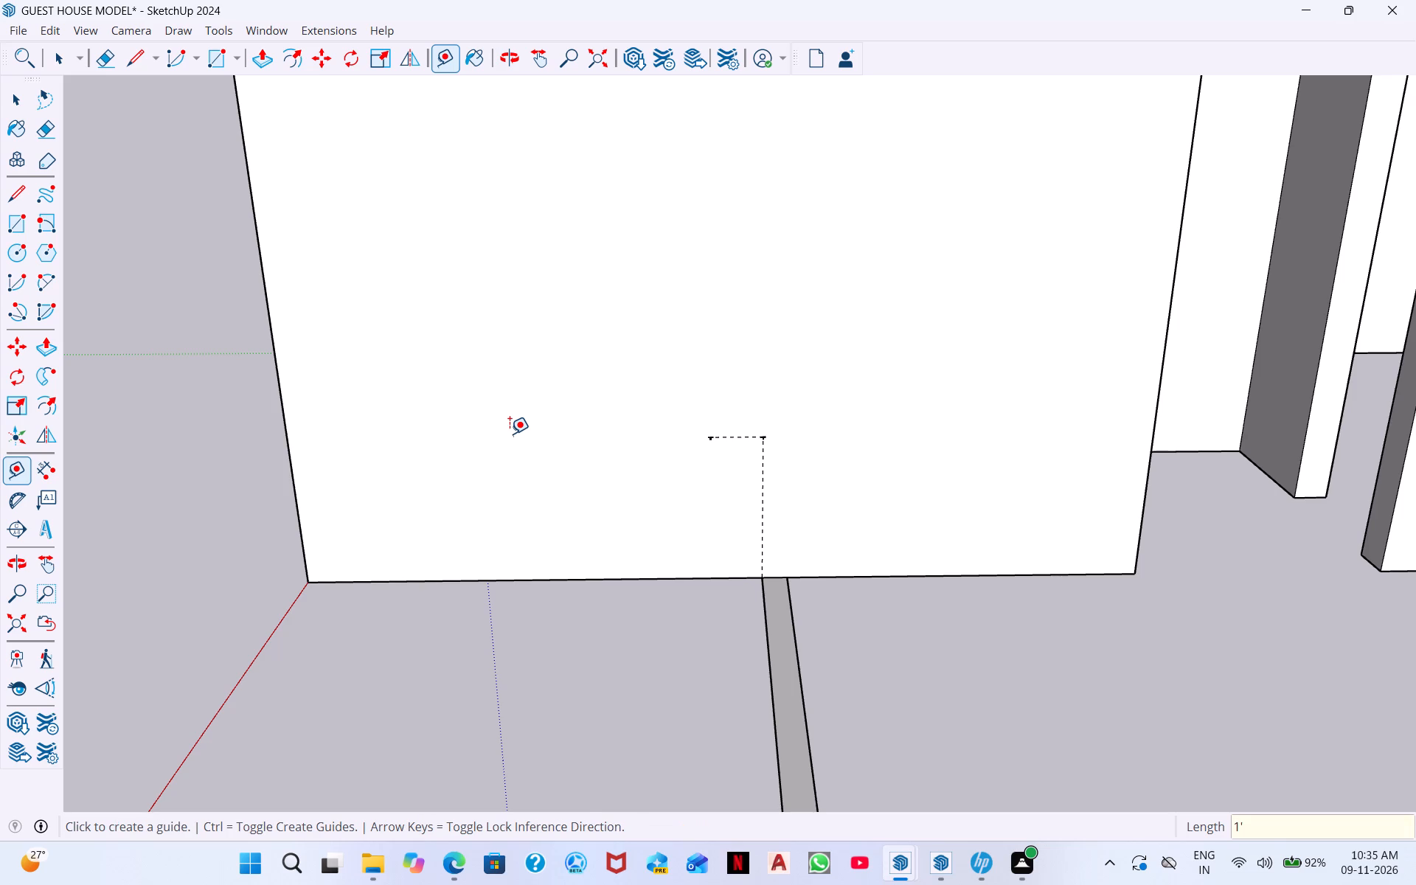
Place a 4.5' vertical guide upward from the free end of the 1' horizontal guide.
{"action": "left_click", "coordinate": [707, 440]}
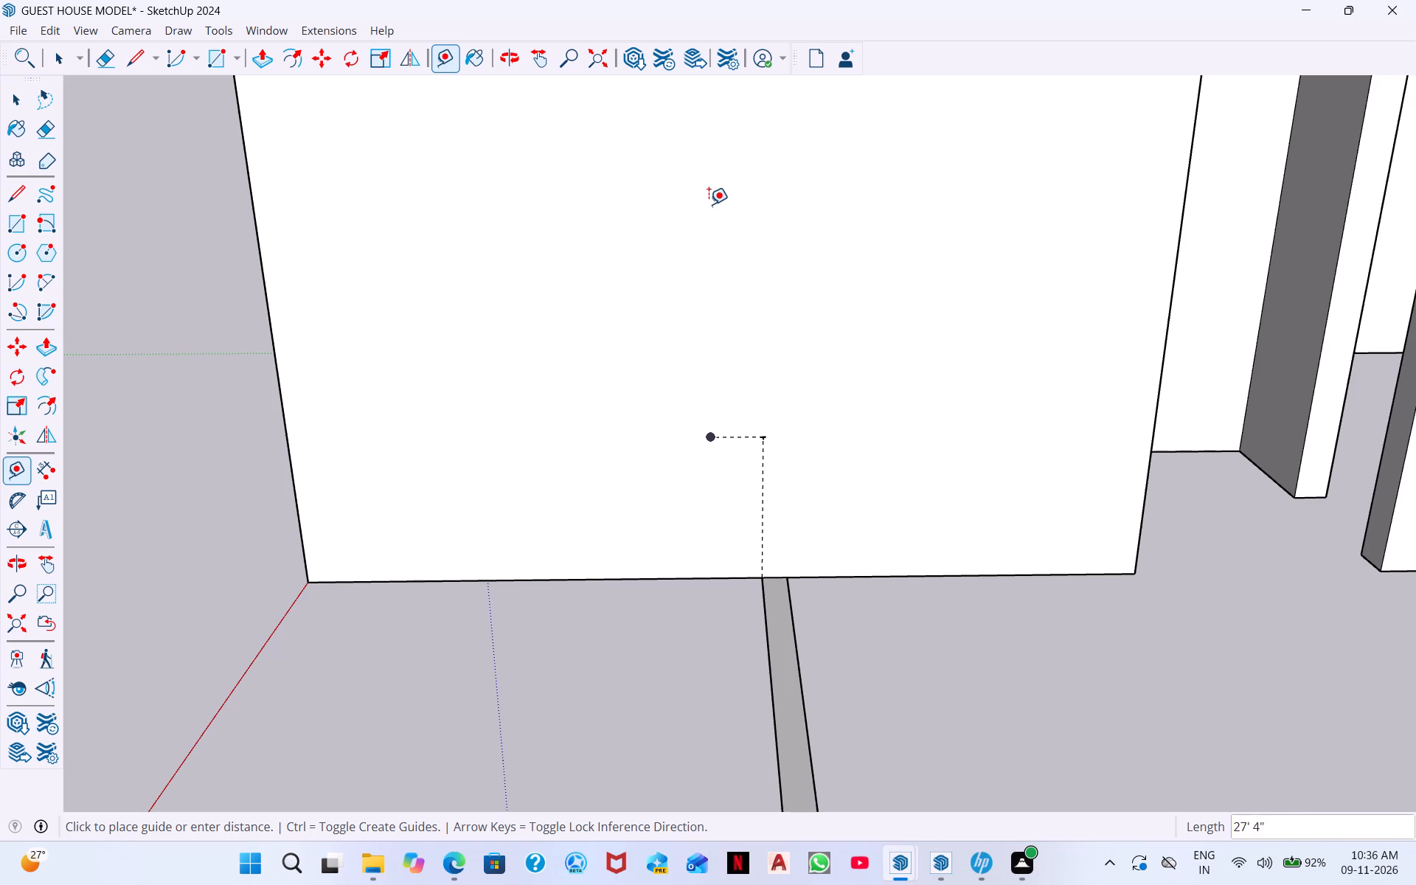
{"action": "scroll", "coordinate": [704, 164], "scroll_direction": "down", "scroll_amount": 3}
{"action": "middle_click_drag", "start_coordinate": [704, 166], "coordinate": [695, 123]}
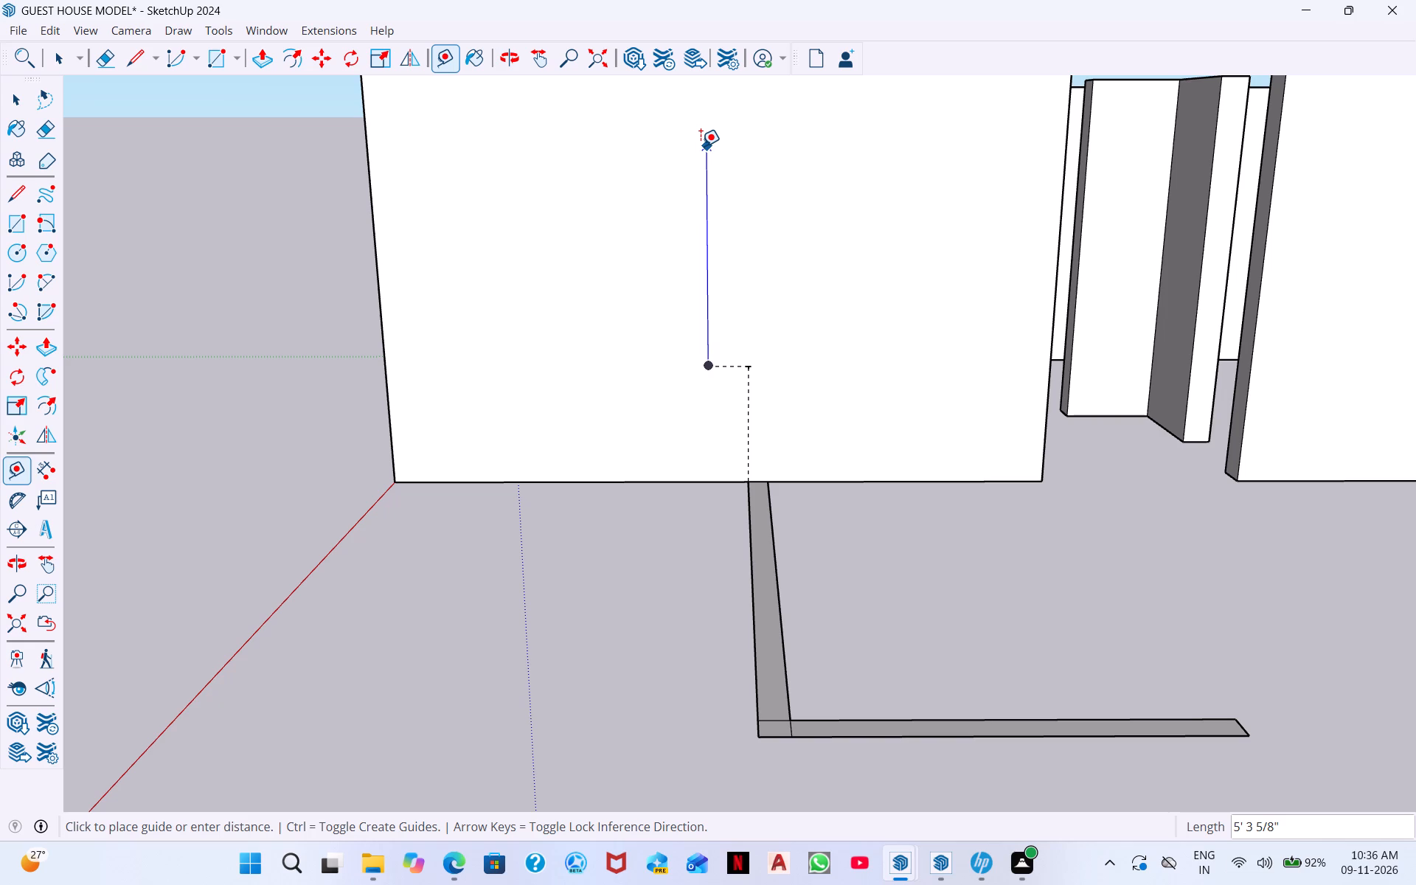
{"action": "key", "text": "2"}
{"action": "key", "text": "BackSpace"}
{"action": "key", "text": "5"}
{"action": "scroll", "coordinate": [701, 146], "scroll_direction": "down", "scroll_amount": 3}
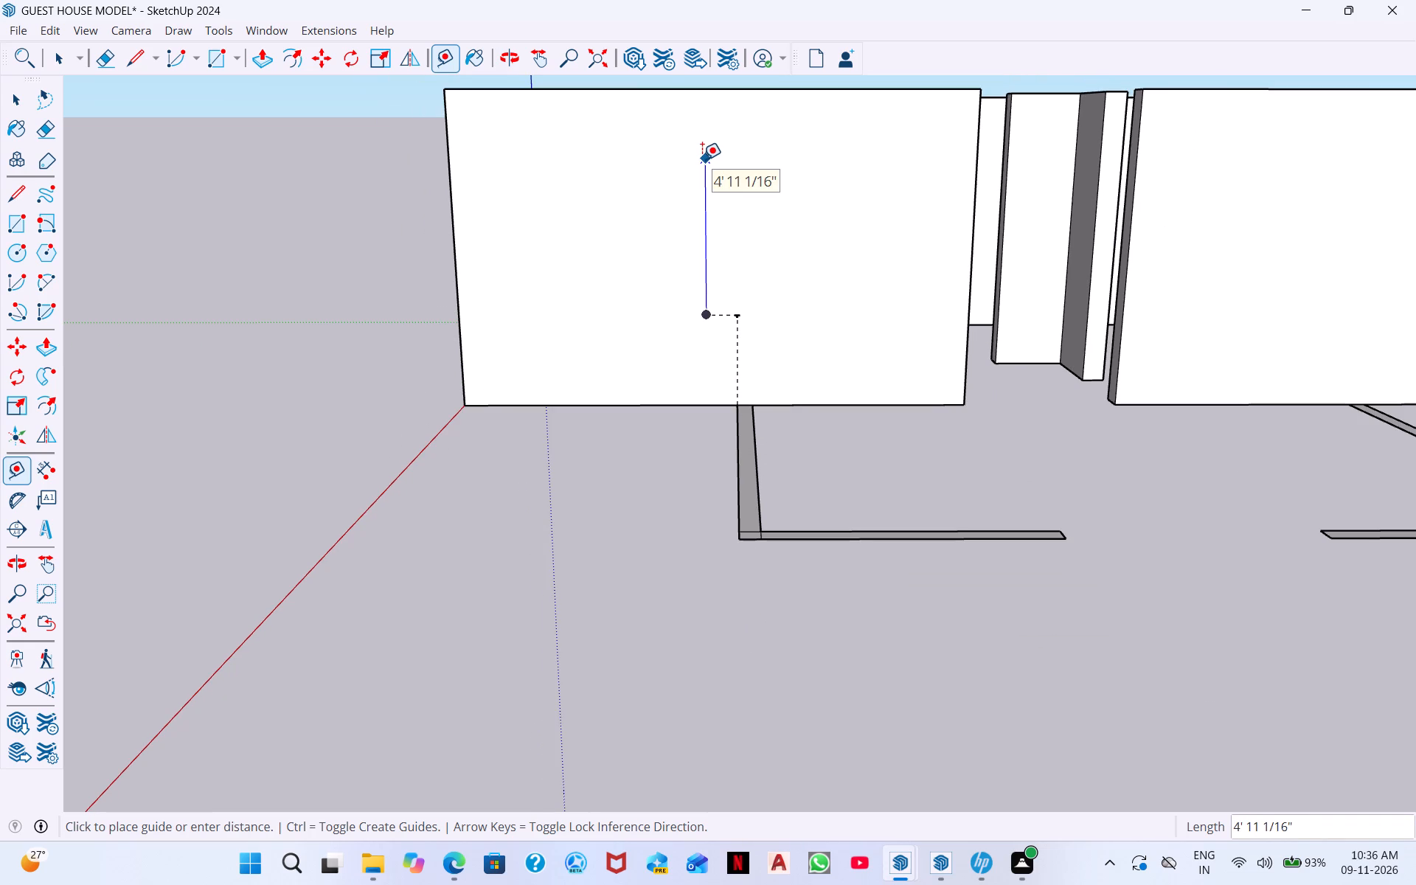
{"action": "key", "text": "BackSpace"}
{"action": "type", "text": "4.5'"}
{"action": "key", "text": "Return"}
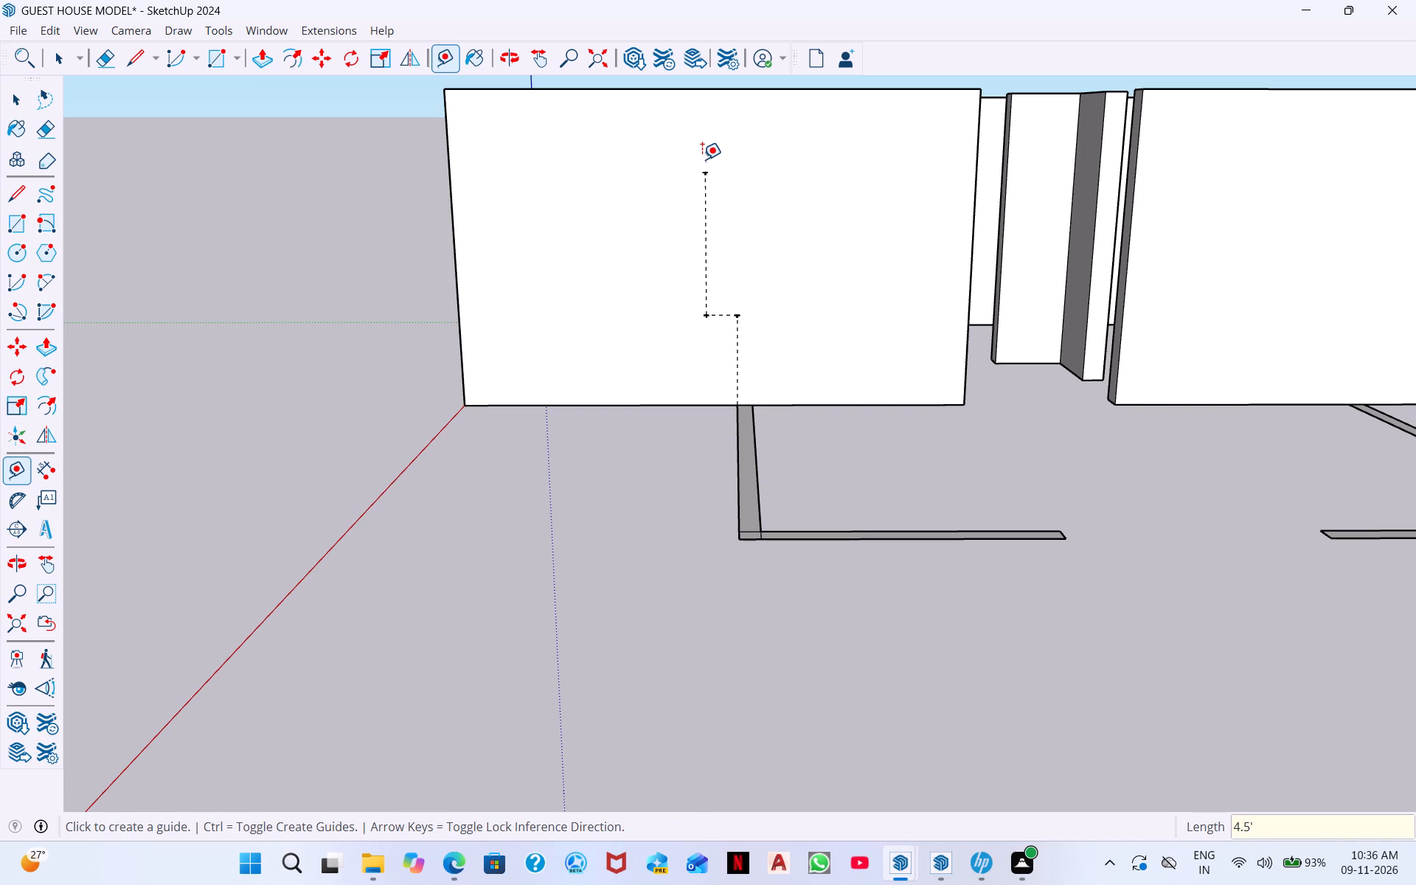
Extend the horizontal guide from the base of the 4.5' guide toward the origin-side corner by 3' plus another 2'.
{"action": "left_click", "coordinate": [704, 315]}
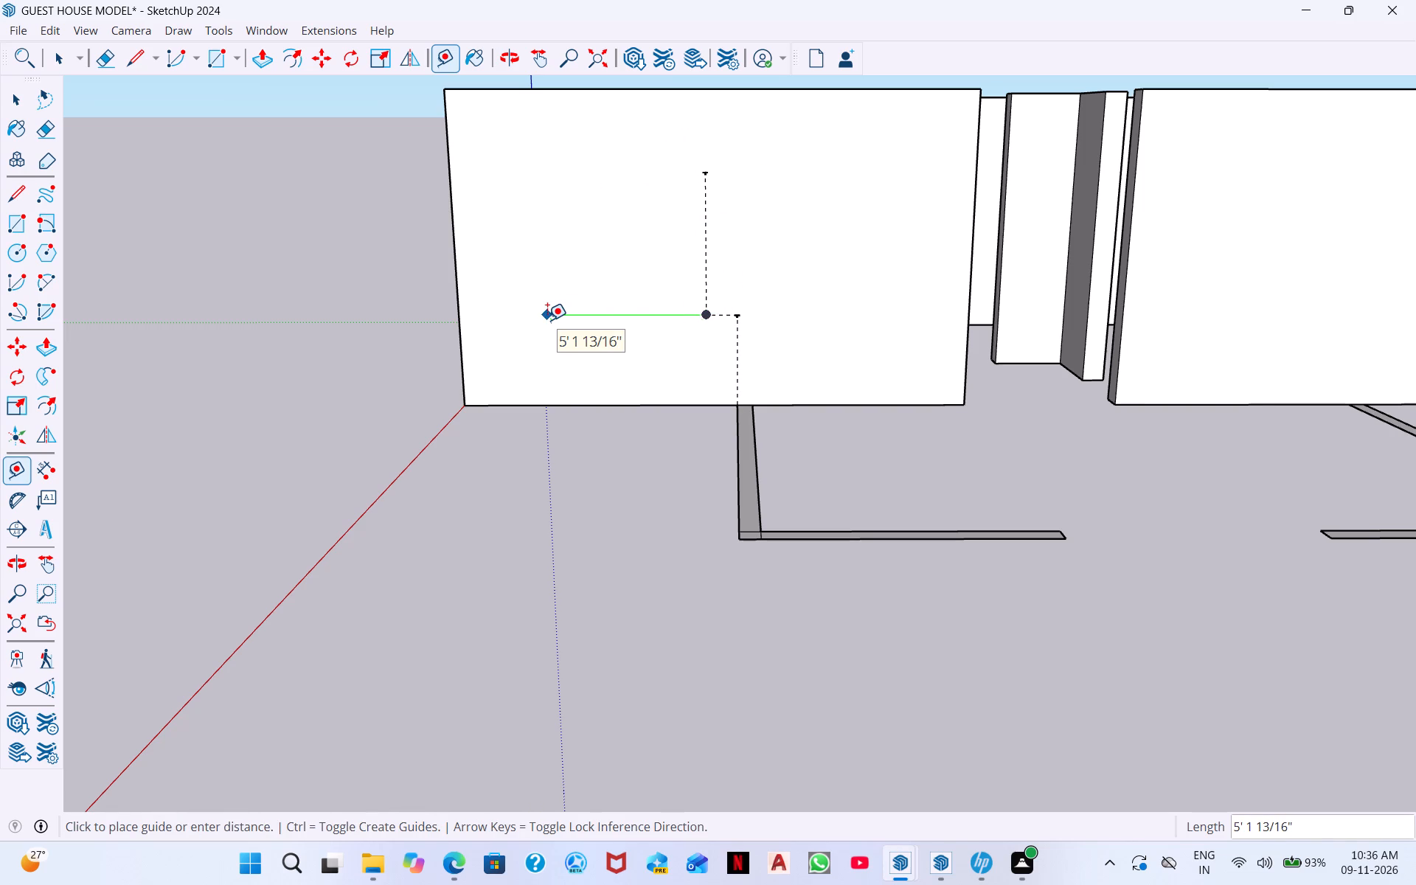
{"action": "key", "text": "3"}
{"action": "key", "text": "apostrophe"}
{"action": "key", "text": "Return"}
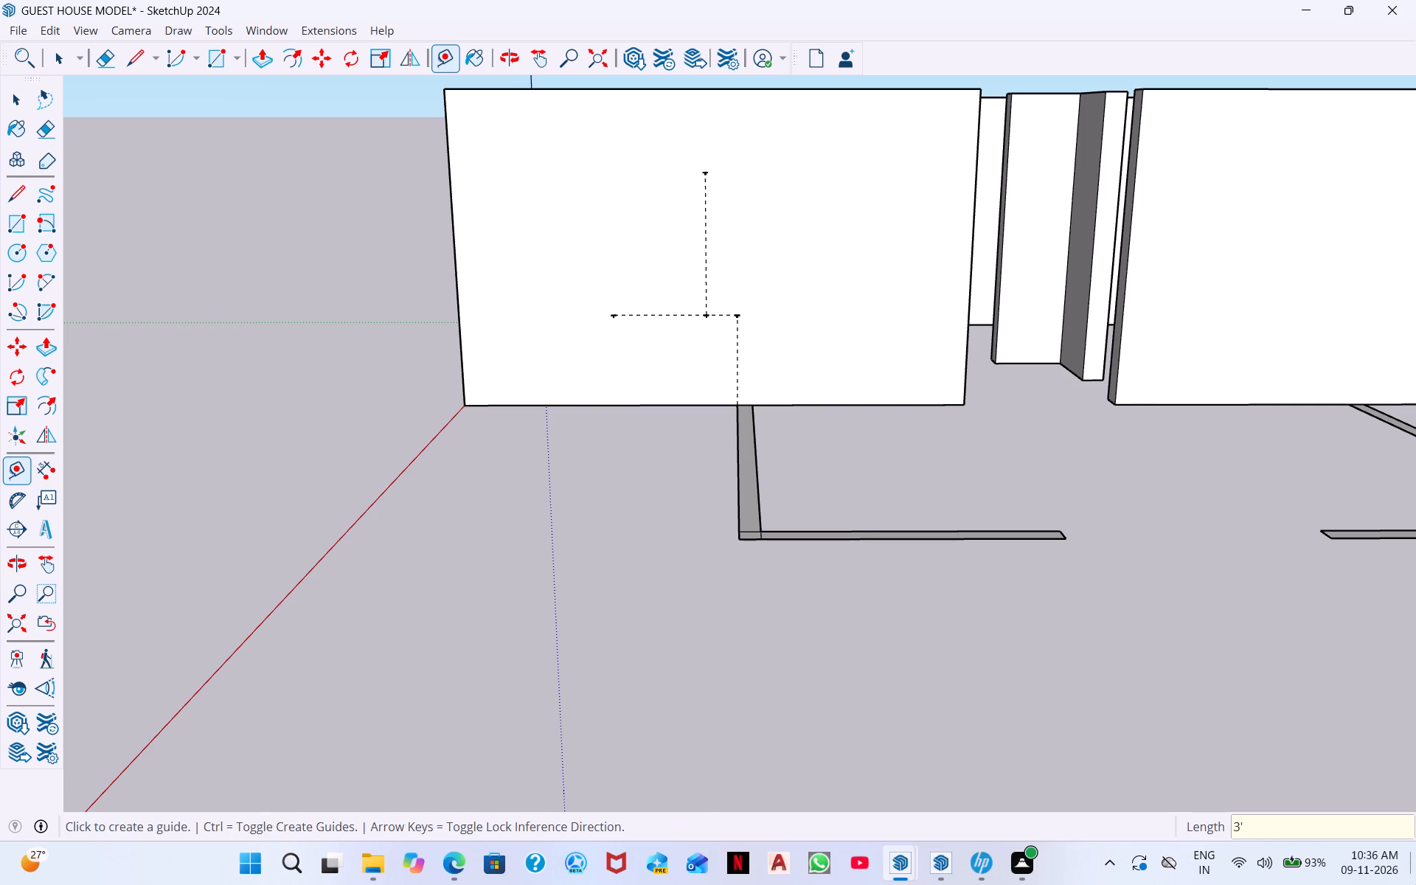
{"action": "left_click", "coordinate": [611, 314]}
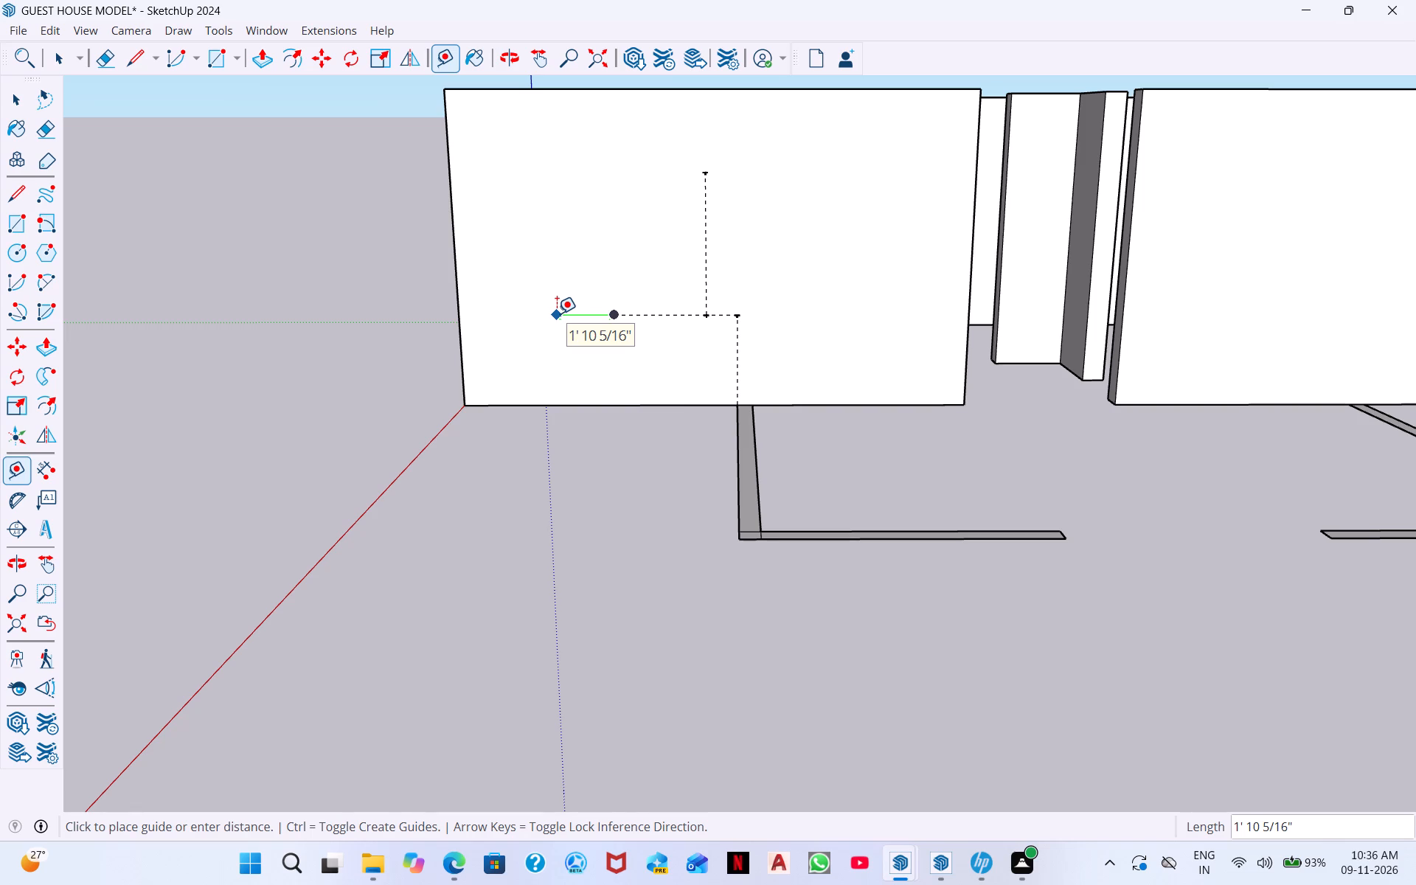
{"action": "key", "text": "1"}
{"action": "key", "text": "BackSpace"}
{"action": "key", "text": "2"}
{"action": "key", "text": "apostrophe"}
{"action": "key", "text": "Return"}
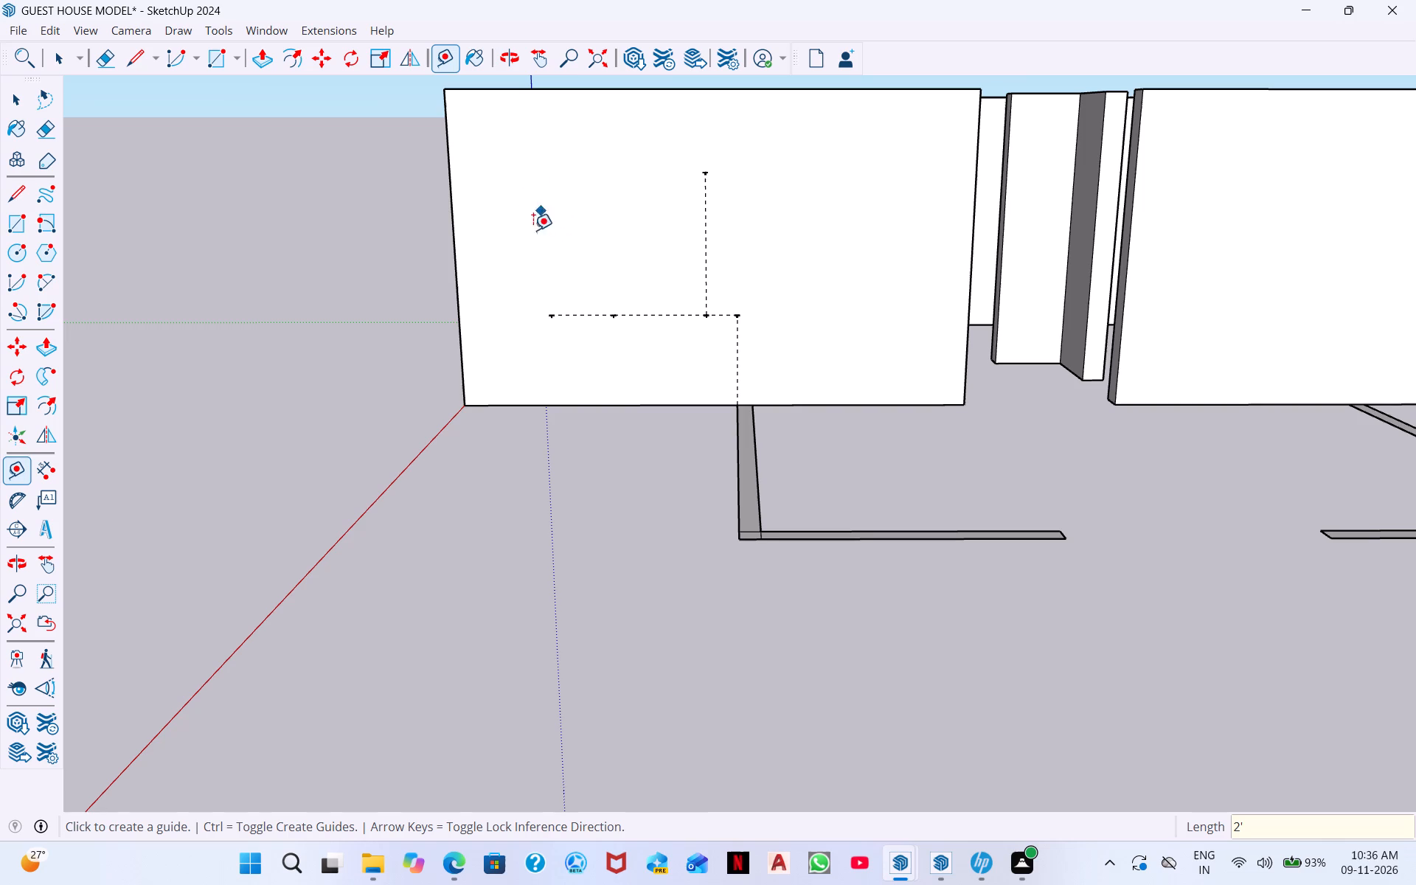
Place a horizontal guide about 5' long from the top of the 4.5' guide toward the wall's origin-side corner.
{"action": "left_click", "coordinate": [550, 317]}
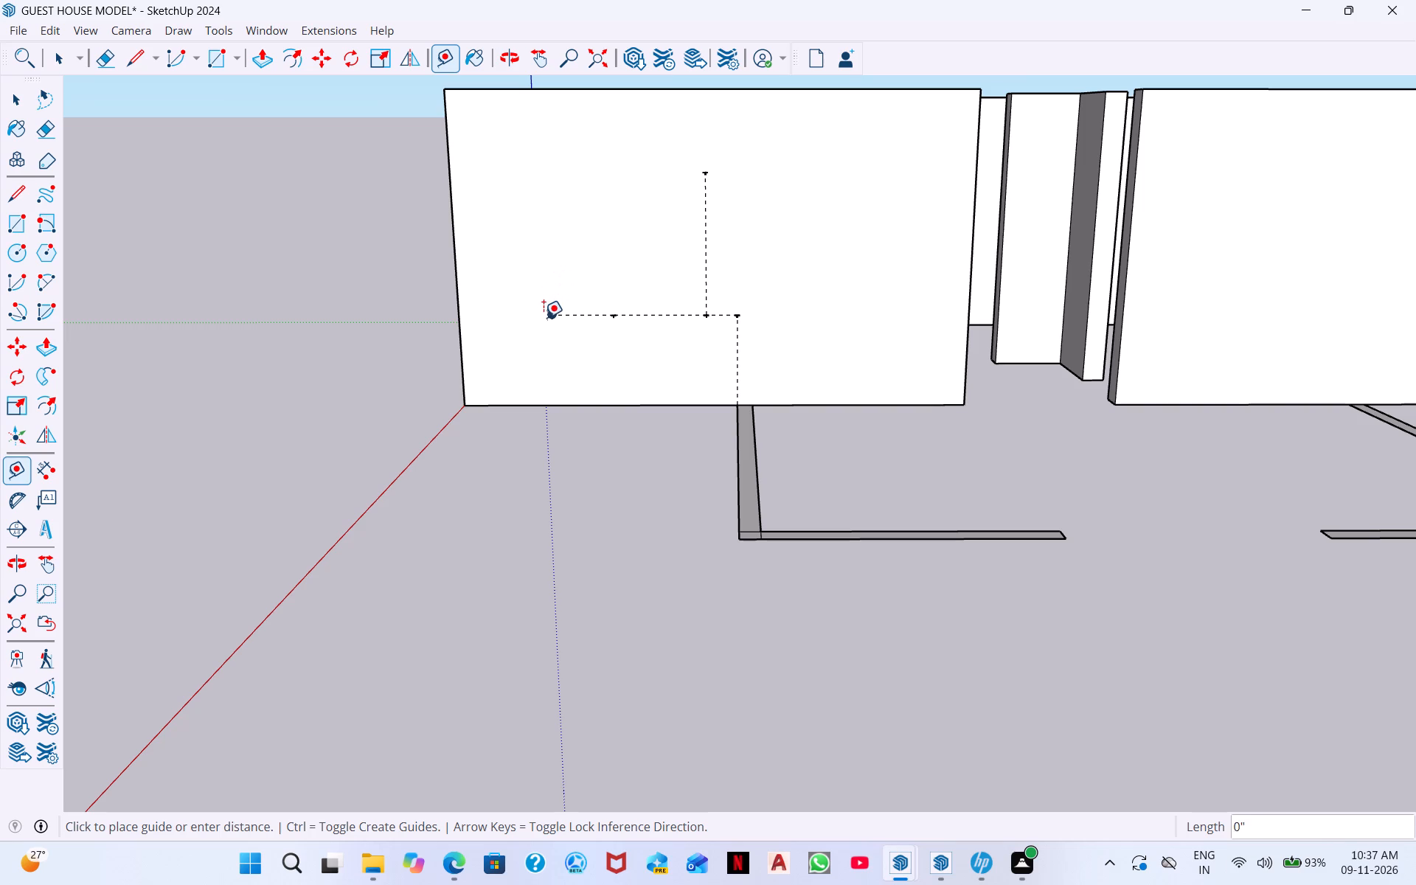
{"action": "key", "text": "space"}
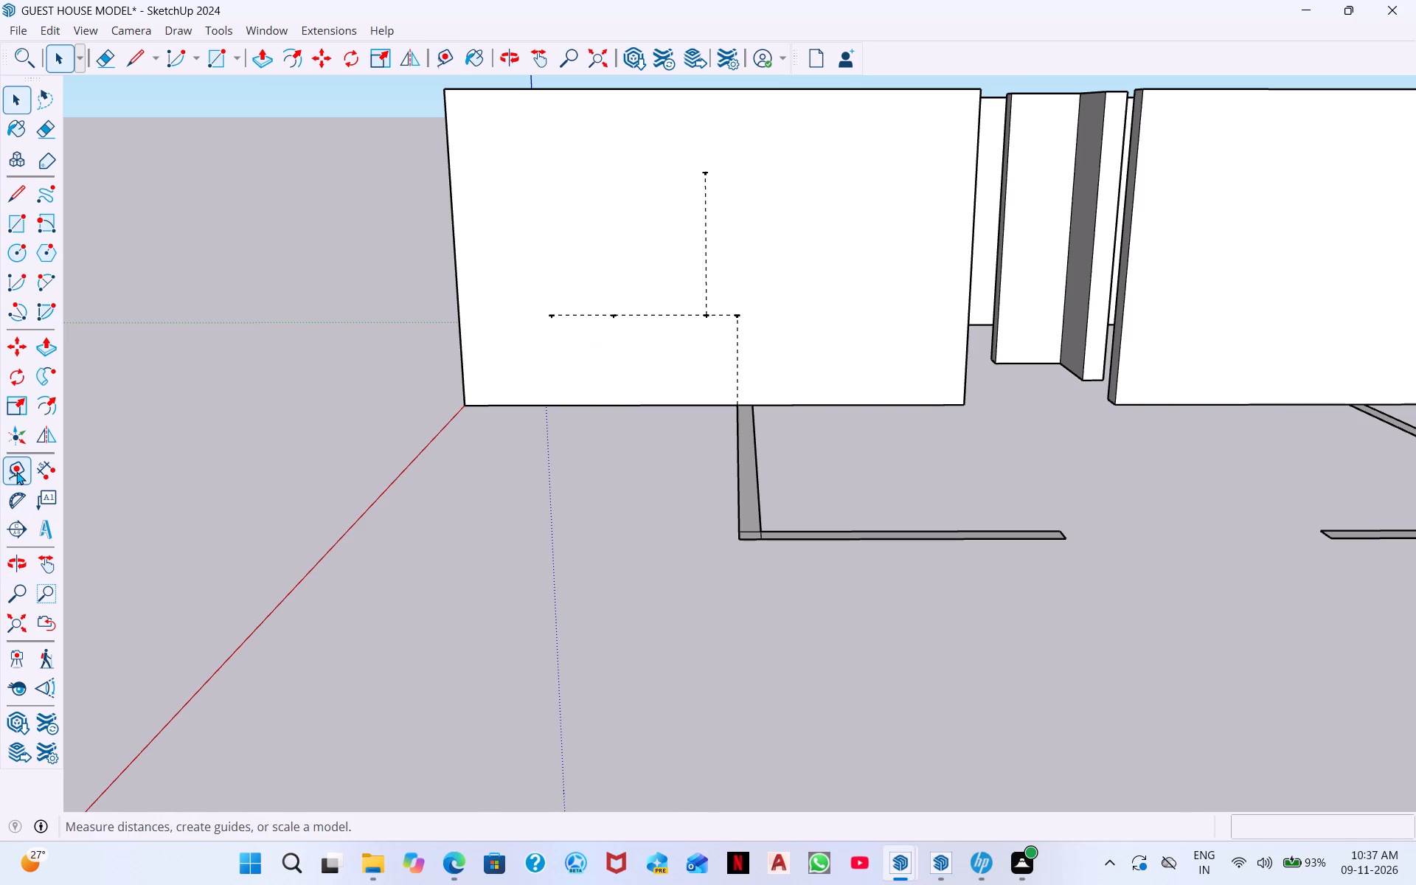
{"action": "left_click", "coordinate": [16, 471]}
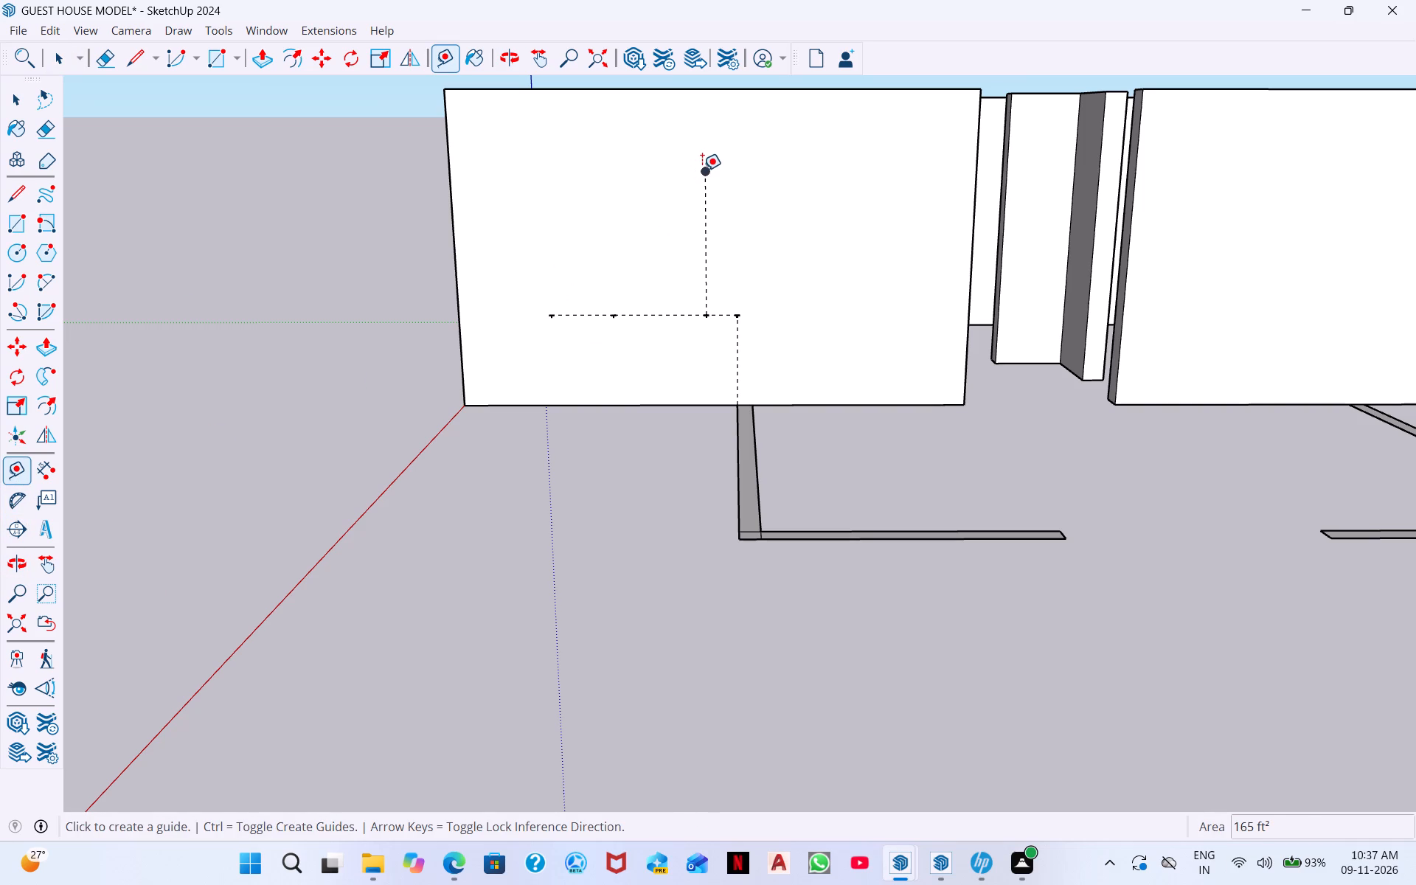
{"action": "left_click", "coordinate": [702, 170]}
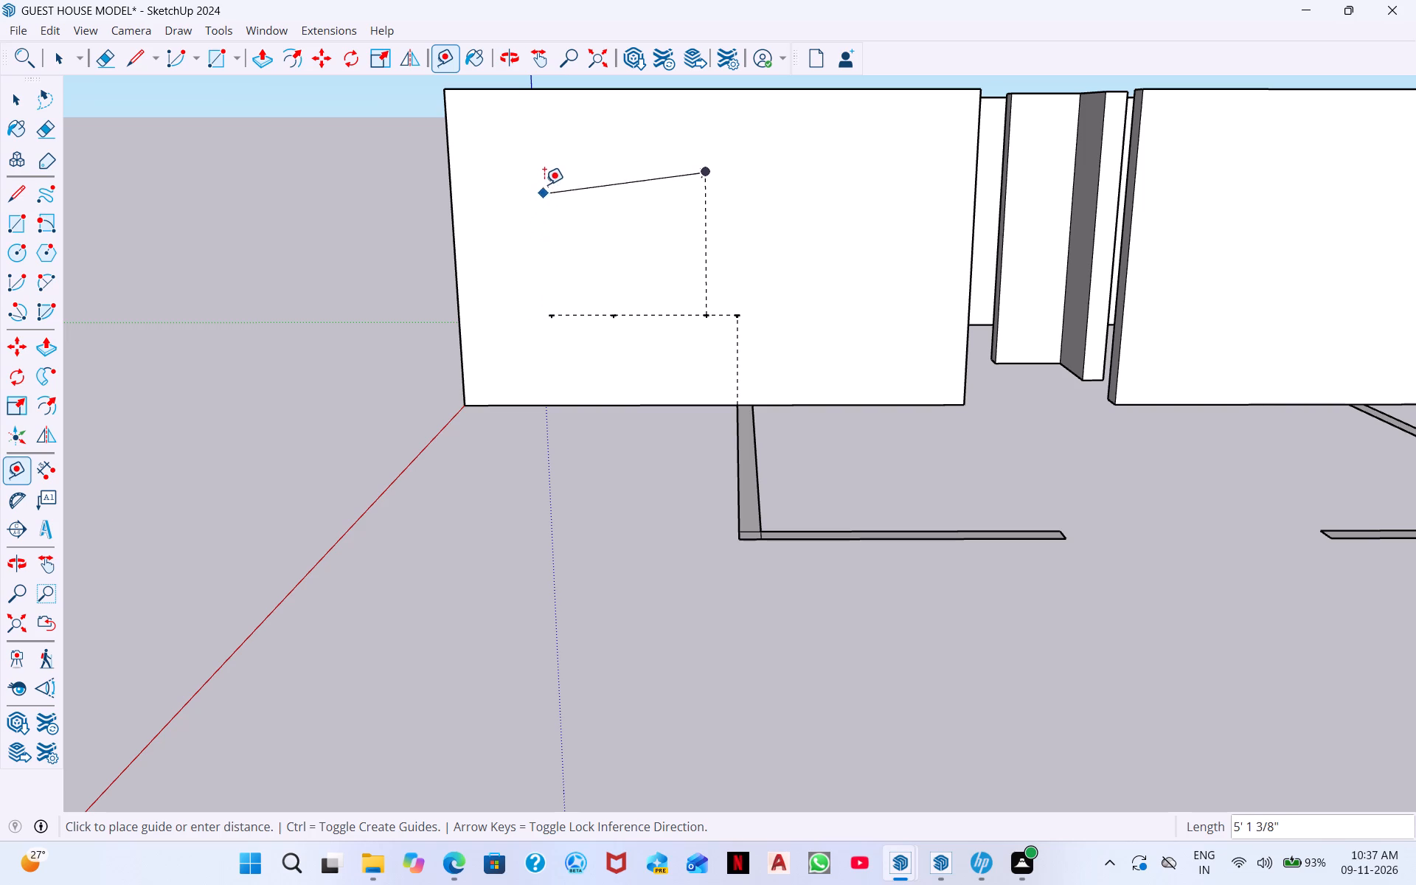
{"action": "left_click", "coordinate": [546, 167]}
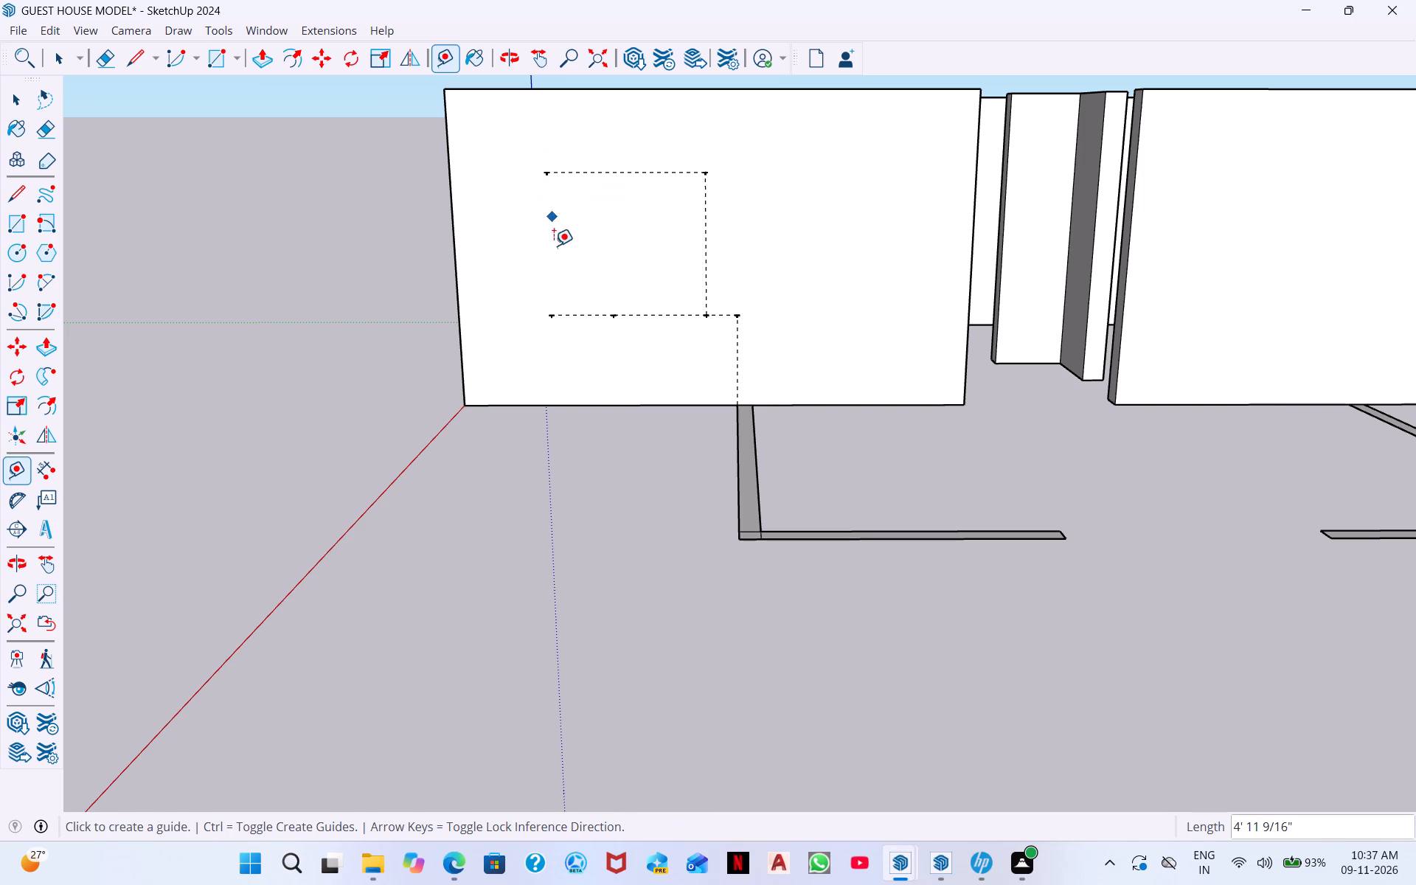
Close the guide outline with a vertical guide joining the free ends of its lower and upper horizontal guides.
{"action": "left_click", "coordinate": [551, 304]}
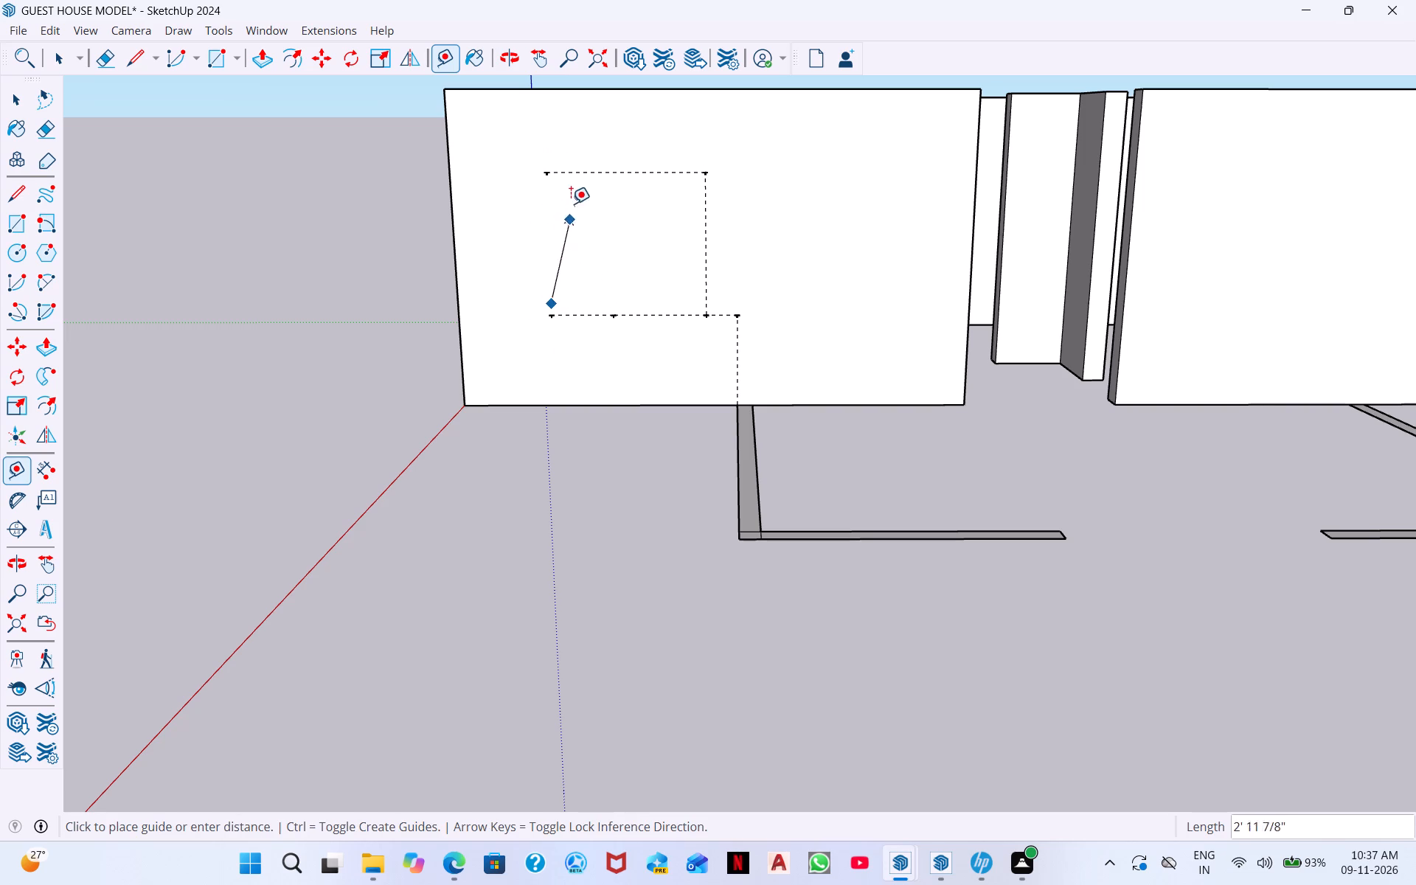
{"action": "key", "text": "ctrl+z"}
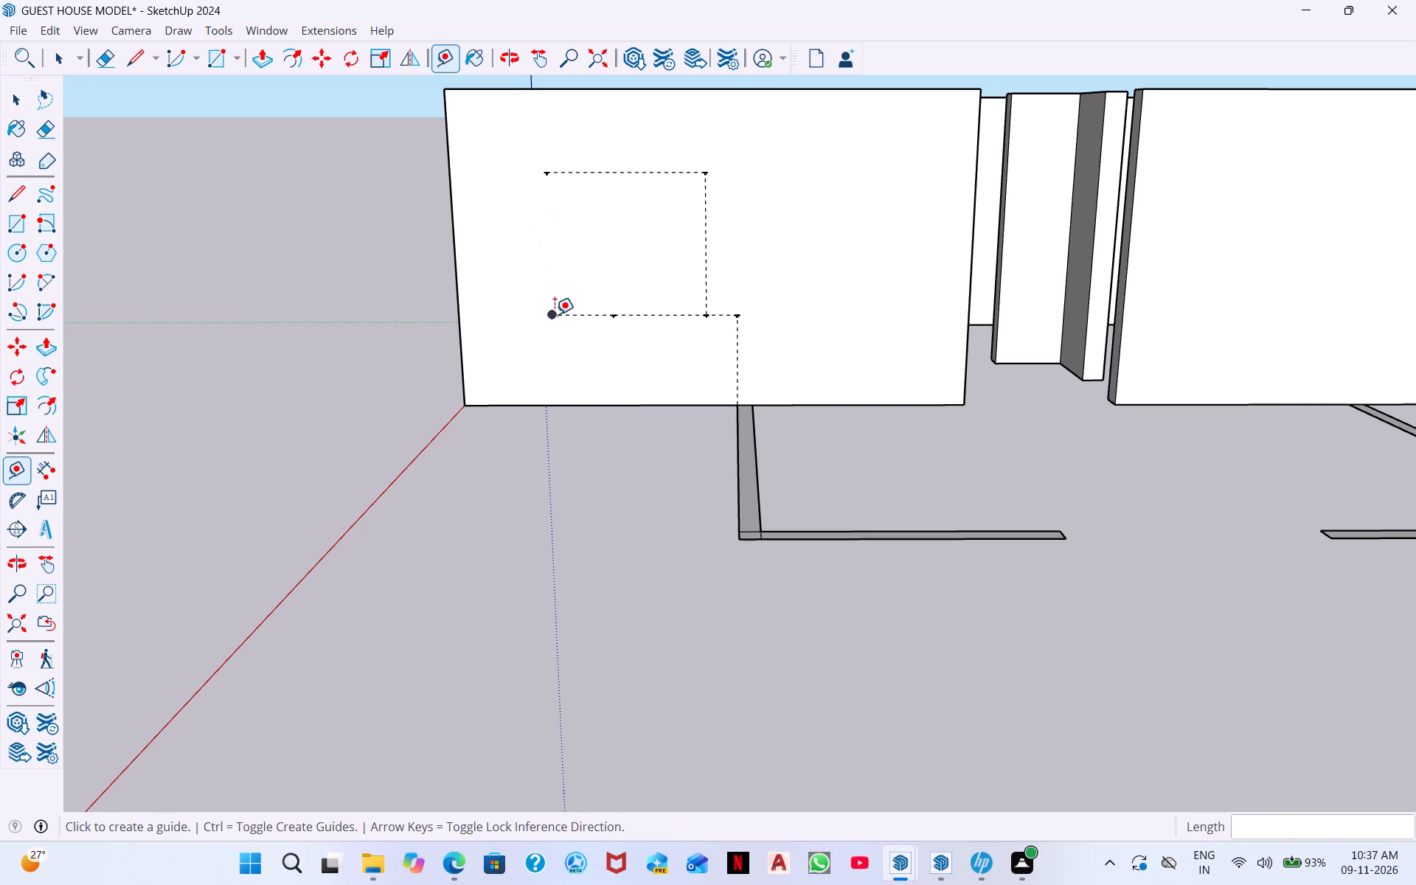
{"action": "left_click", "coordinate": [551, 314]}
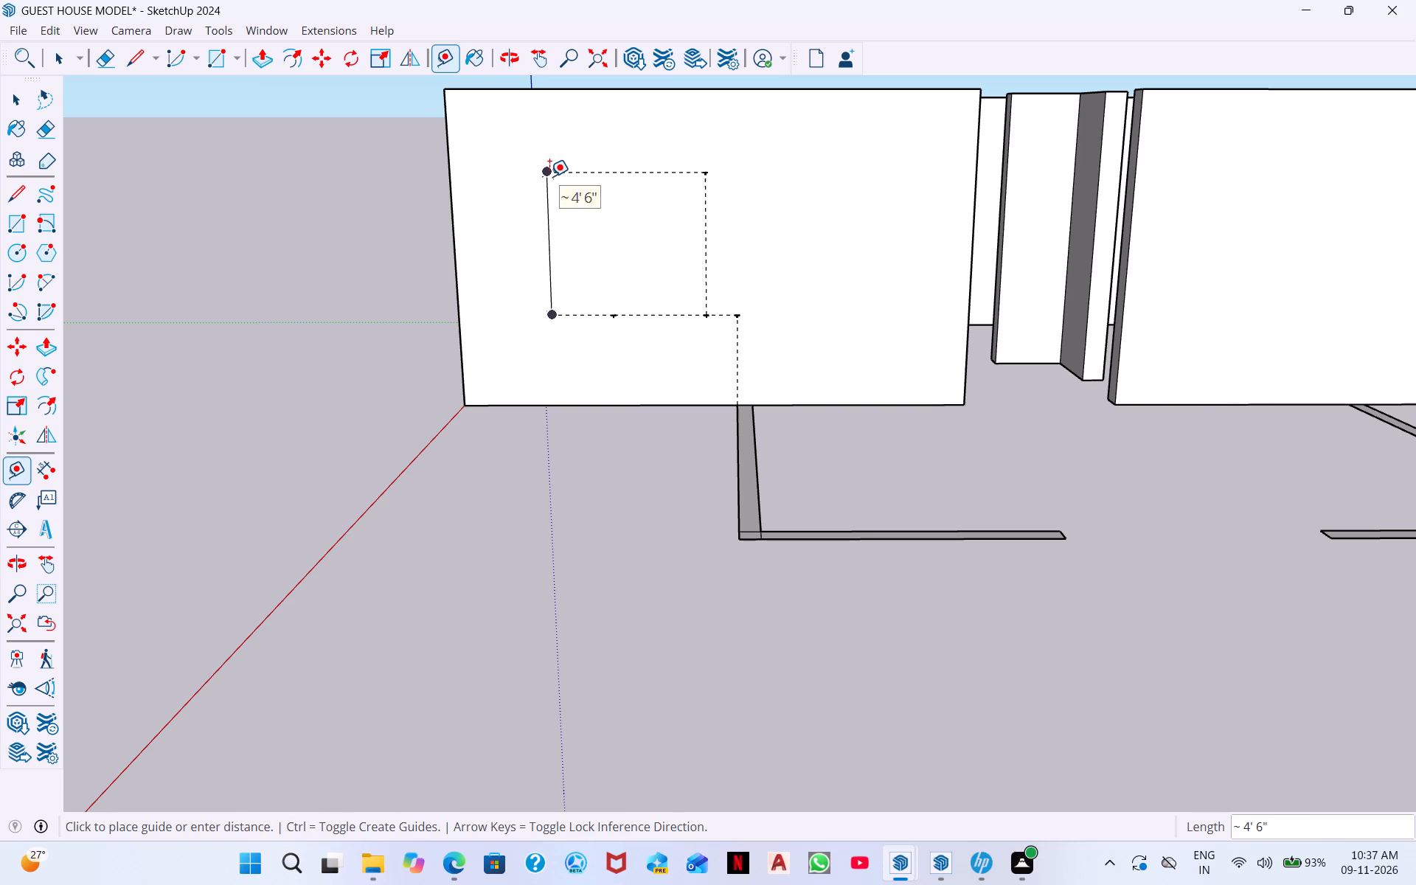
{"action": "left_click", "coordinate": [549, 174]}
Examine the guide outline on the front wall from above, the side and close up near the wall base.
{"action": "middle_click_drag", "start_coordinate": [685, 330], "coordinate": [676, 365]}
{"action": "scroll", "coordinate": [678, 358], "scroll_direction": "down", "scroll_amount": 2}
{"action": "middle_click_drag", "start_coordinate": [679, 399], "coordinate": [636, 474]}
{"action": "scroll", "coordinate": [662, 430], "scroll_direction": "down", "scroll_amount": 1}
{"action": "middle_click_drag", "start_coordinate": [645, 458], "coordinate": [805, 512]}
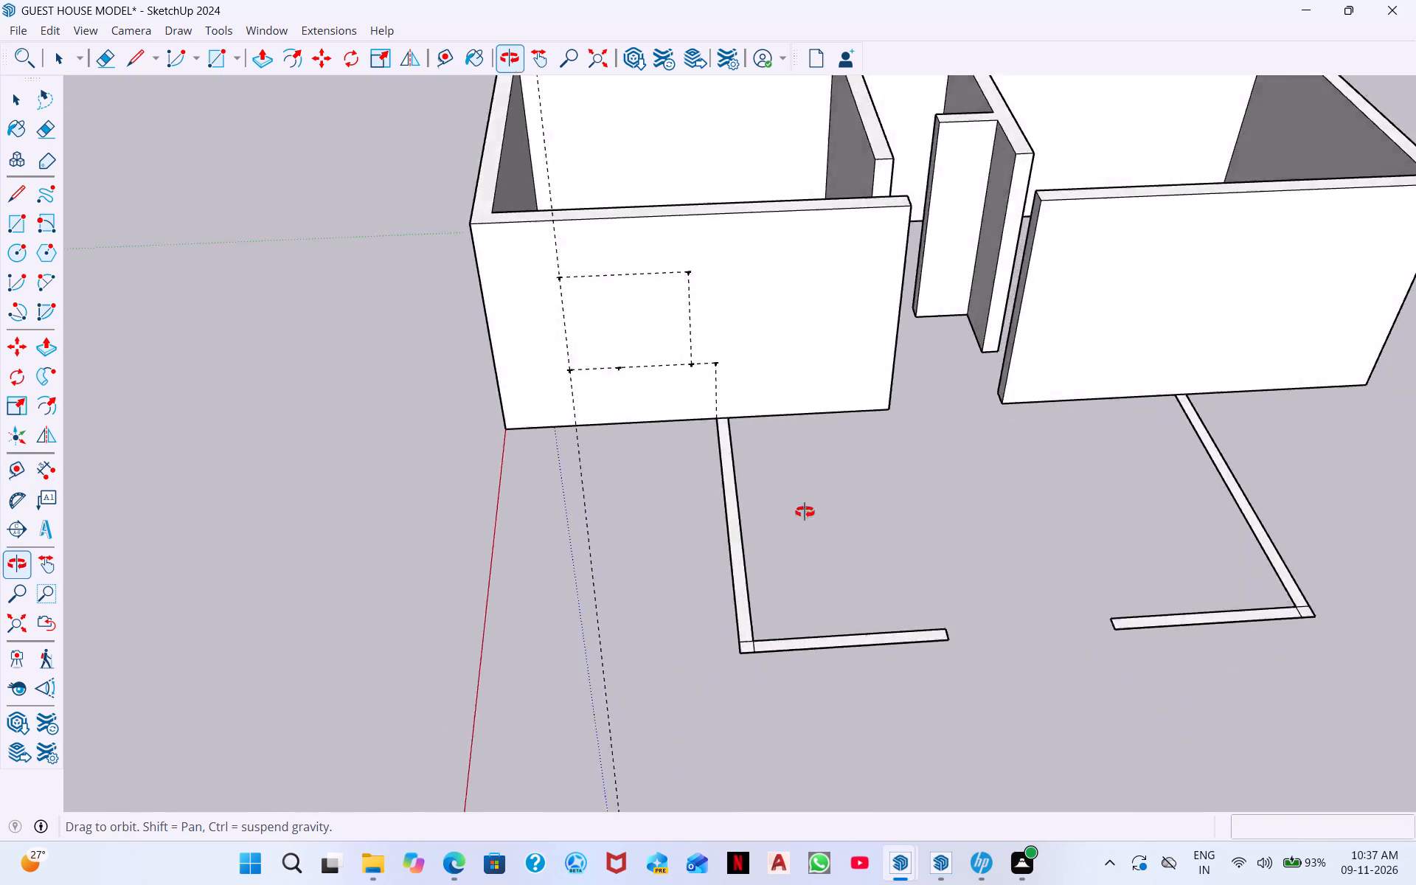
{"action": "middle_click_drag", "start_coordinate": [805, 512], "coordinate": [930, 476]}
{"action": "middle_click_drag", "start_coordinate": [640, 611], "coordinate": [1106, 453]}
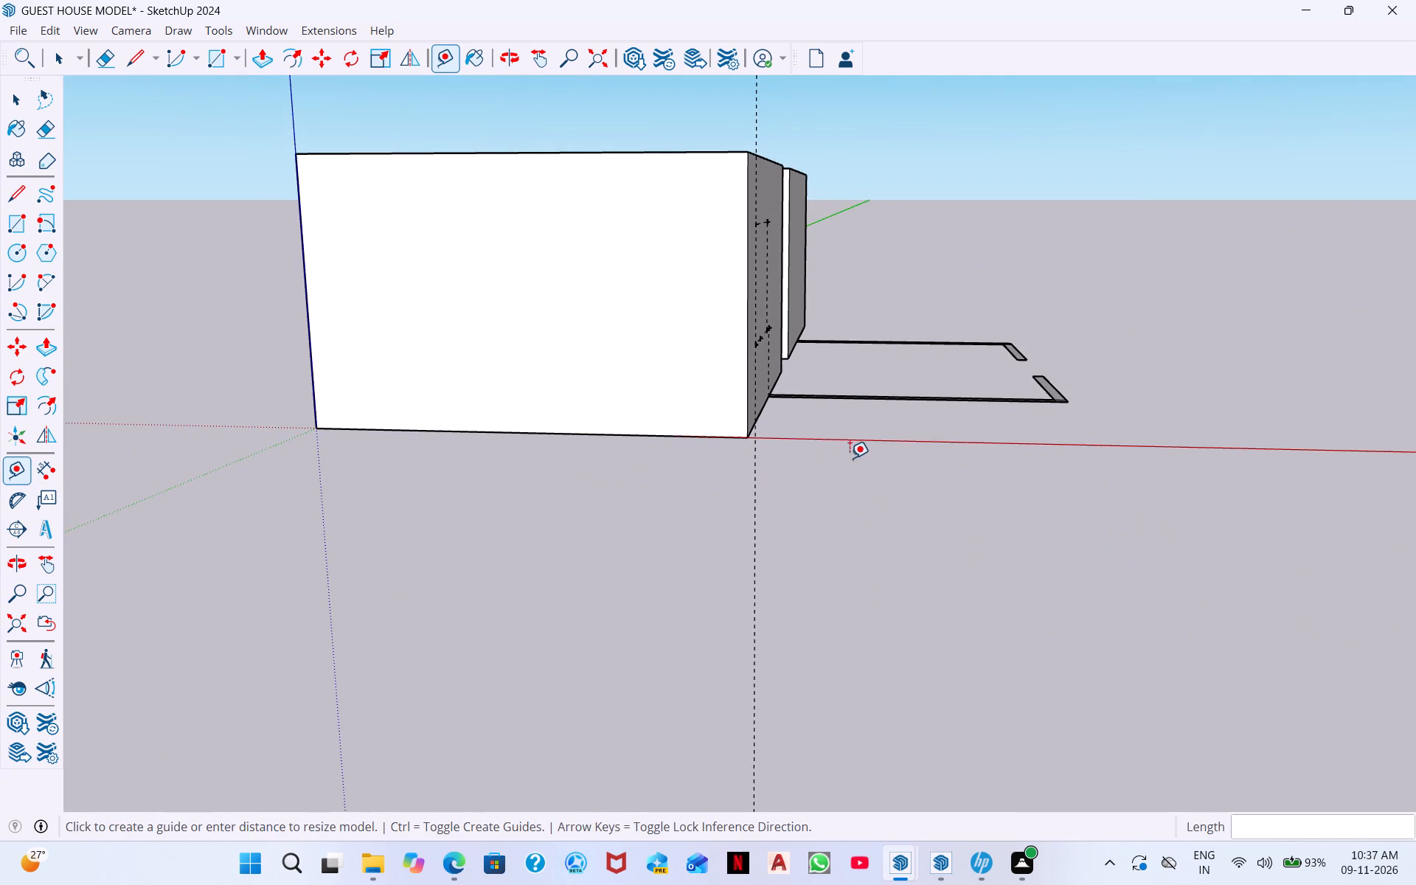
{"action": "middle_click_drag", "start_coordinate": [850, 458], "coordinate": [623, 484]}
{"action": "scroll", "coordinate": [587, 406], "scroll_direction": "up", "scroll_amount": 4}
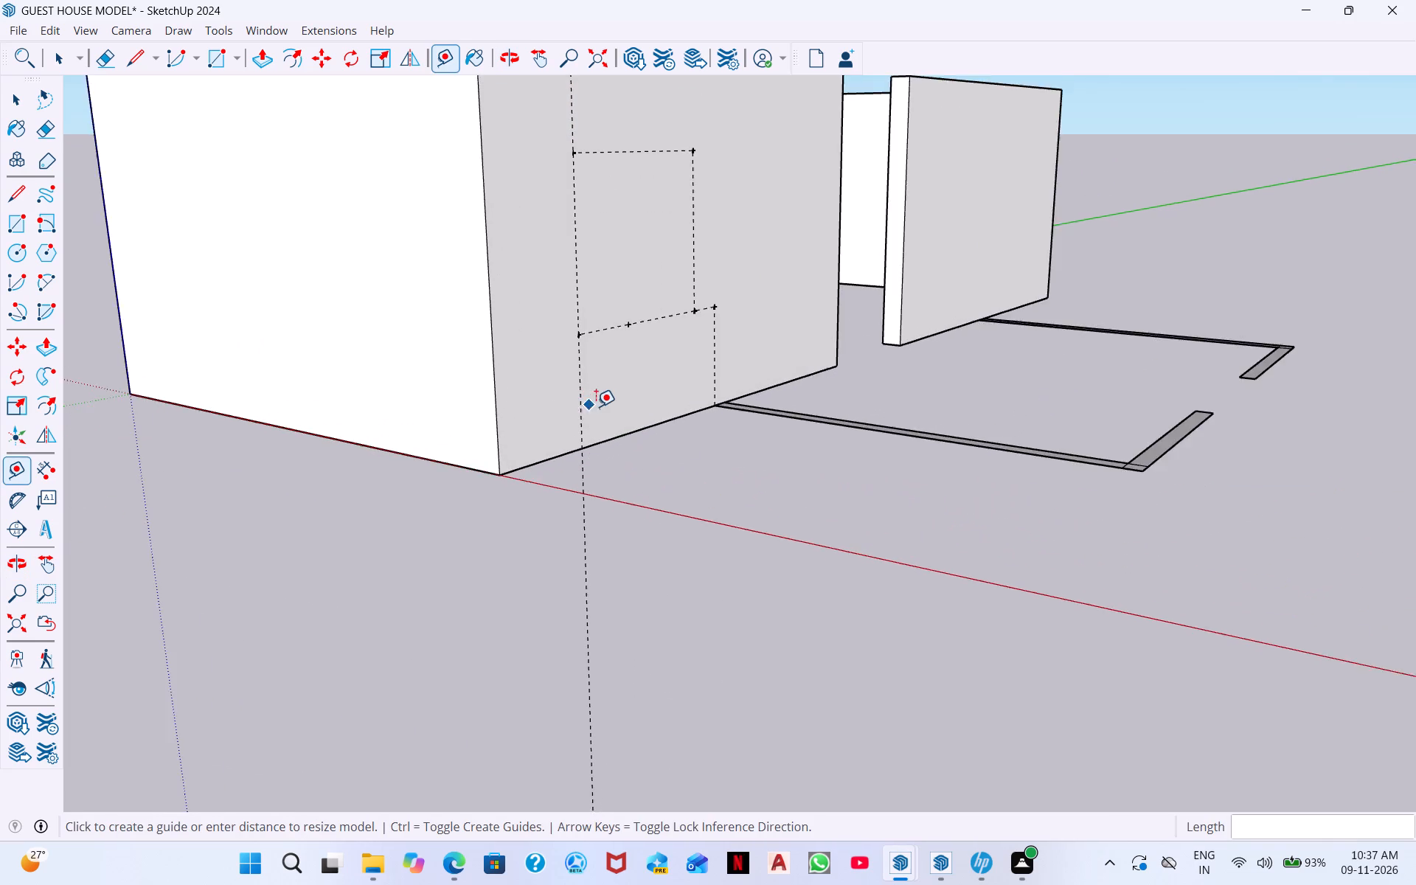
{"action": "scroll", "coordinate": [596, 406], "scroll_direction": "up", "scroll_amount": 5}
{"action": "scroll", "coordinate": [648, 359], "scroll_direction": "up", "scroll_amount": 3}
{"action": "middle_click_drag", "start_coordinate": [648, 358], "coordinate": [827, 301]}
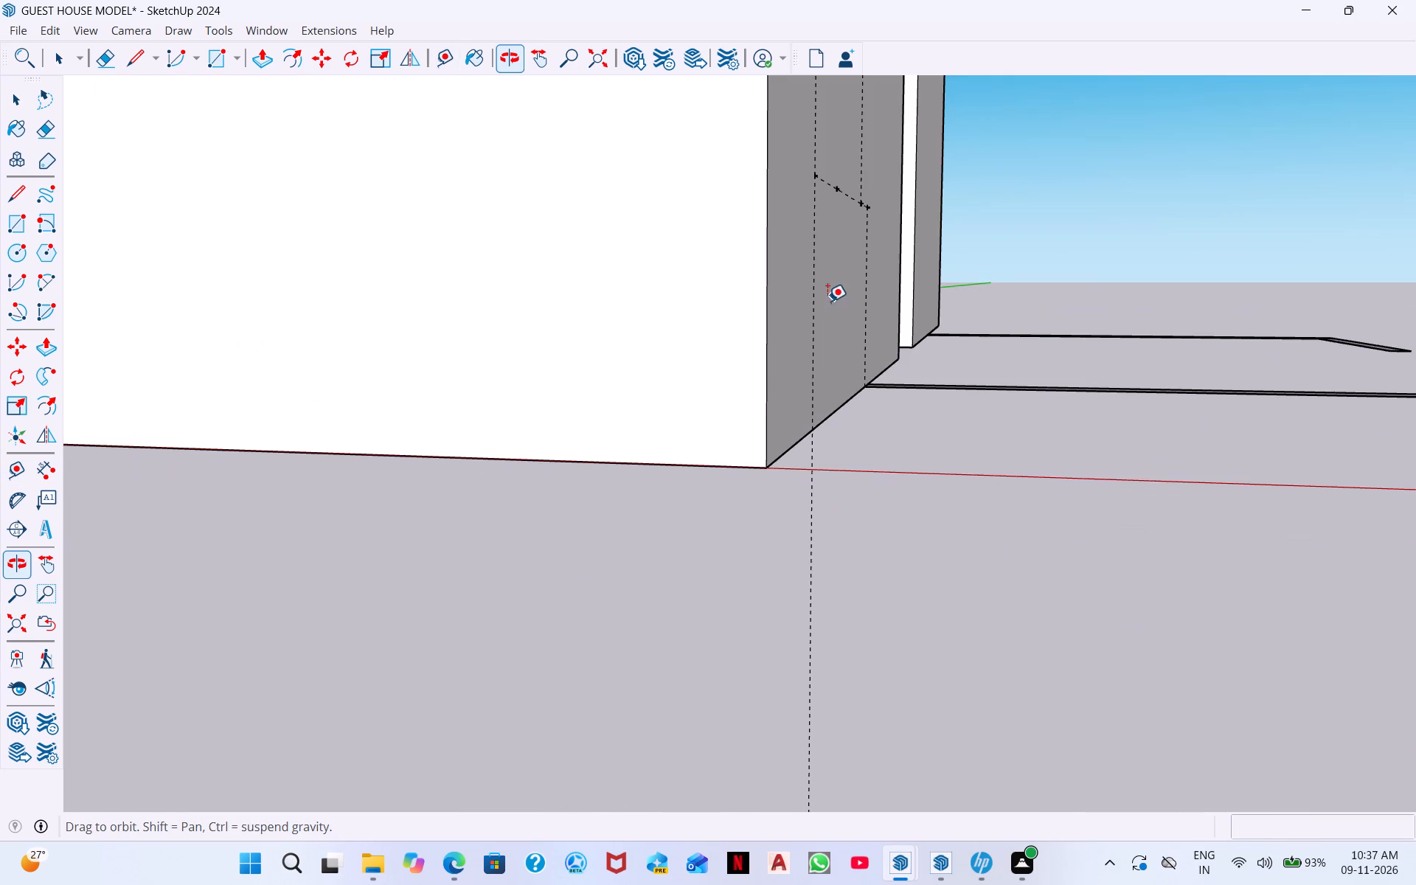
{"action": "scroll", "coordinate": [916, 365], "scroll_direction": "up", "scroll_amount": 1}
{"action": "middle_click_drag", "start_coordinate": [909, 371], "coordinate": [566, 402]}
{"action": "scroll", "coordinate": [575, 402], "scroll_direction": "down", "scroll_amount": 4}
{"action": "middle_click", "coordinate": [764, 358]}
{"action": "scroll", "coordinate": [818, 366], "scroll_direction": "down", "scroll_amount": 2}
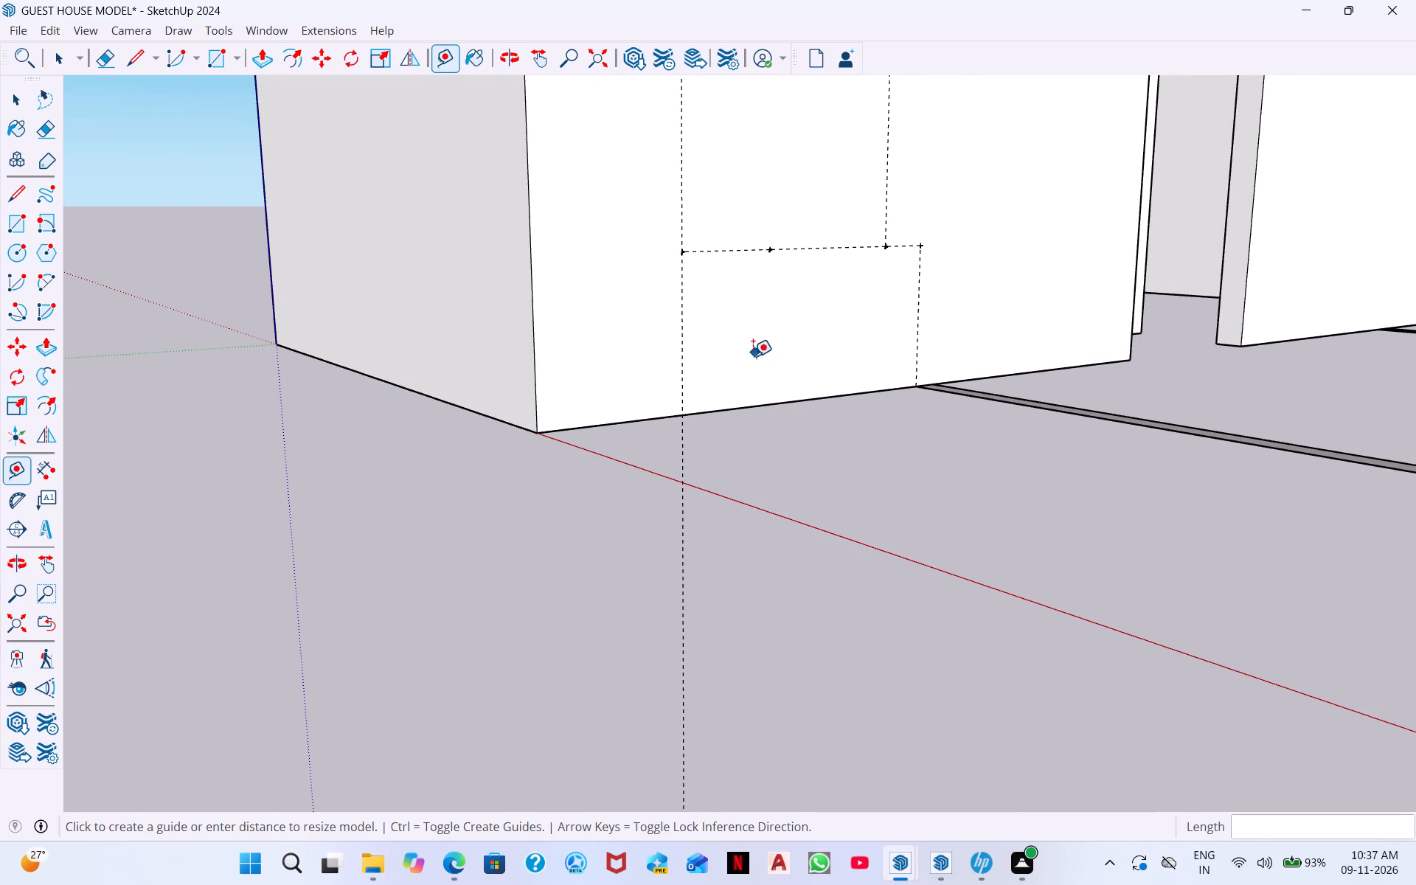
Undo the guides that outline the opening on the front wall until none of them remain.
{"action": "key", "text": "ctrl+z"}
{"action": "key", "text": "ctrl+z"}
{"action": "key", "text": "ctrl+z"}
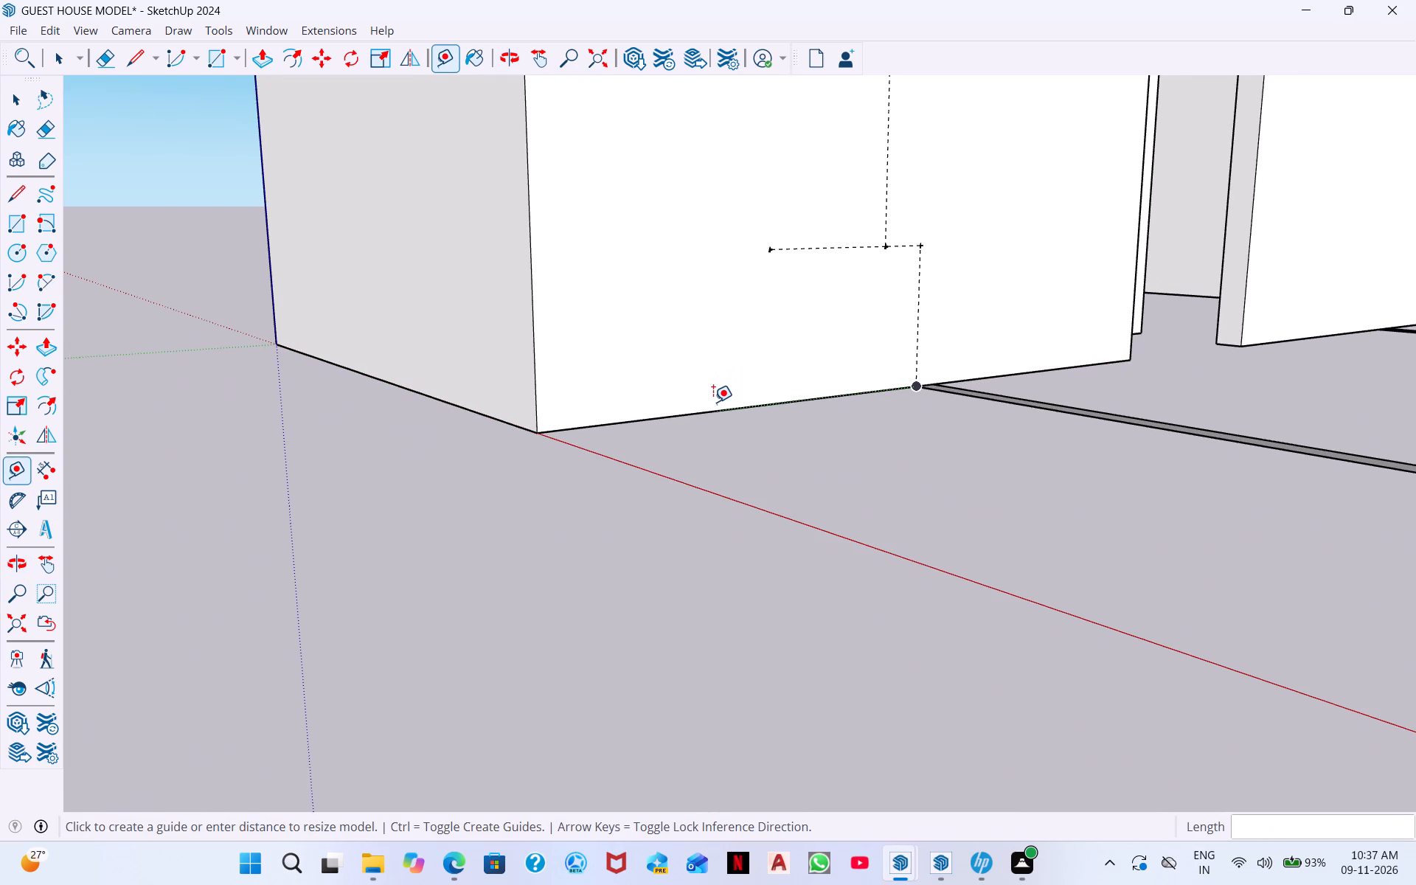
{"action": "key", "text": "ctrl+z"}
{"action": "key", "text": "ctrl+z"}
{"action": "key", "text": "ctrl+z"}
{"action": "key", "text": "ctrl+z"}
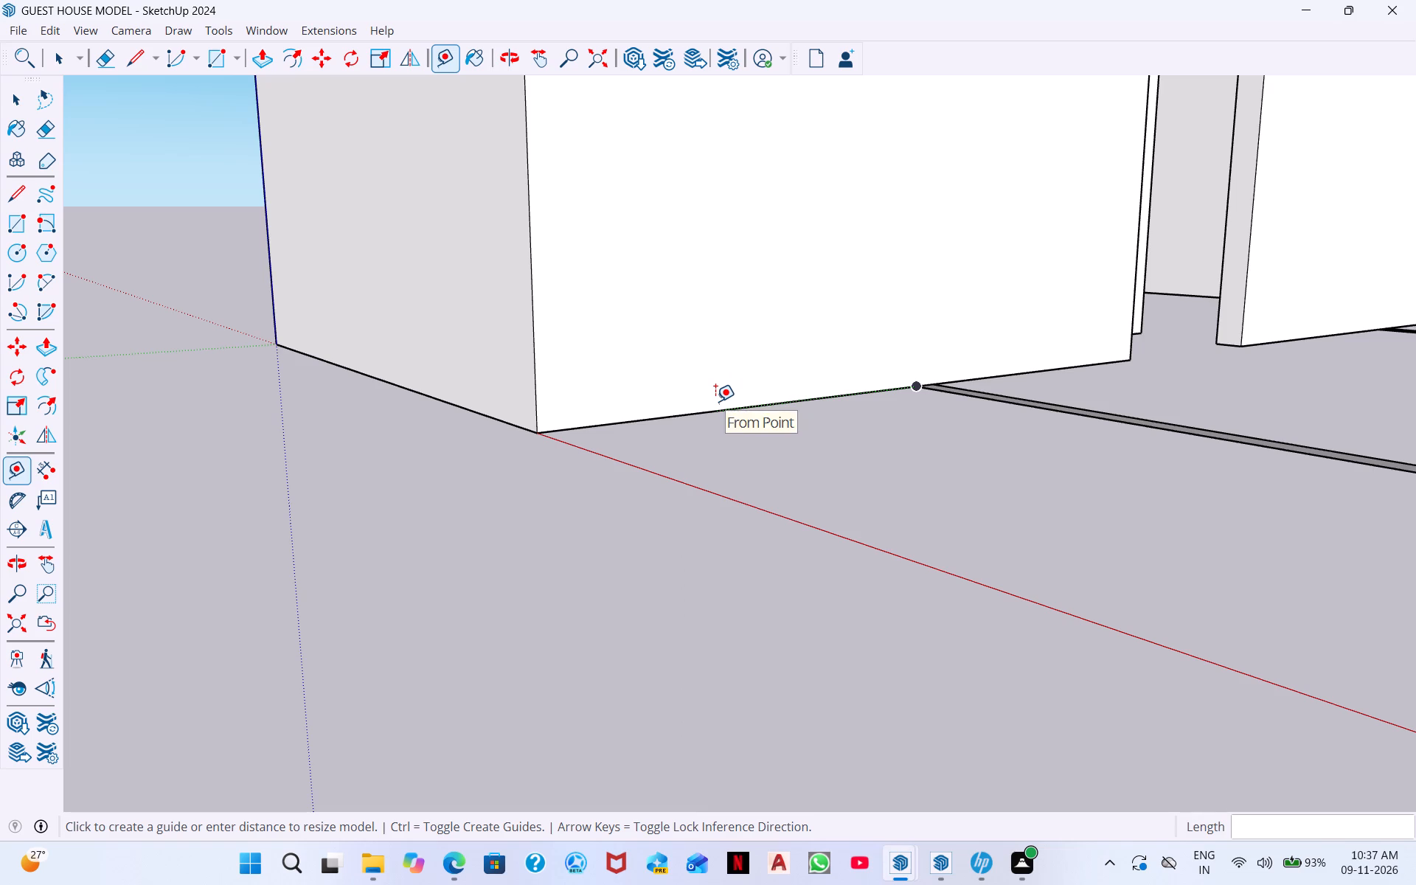
{"action": "key", "text": "ctrl+z"}
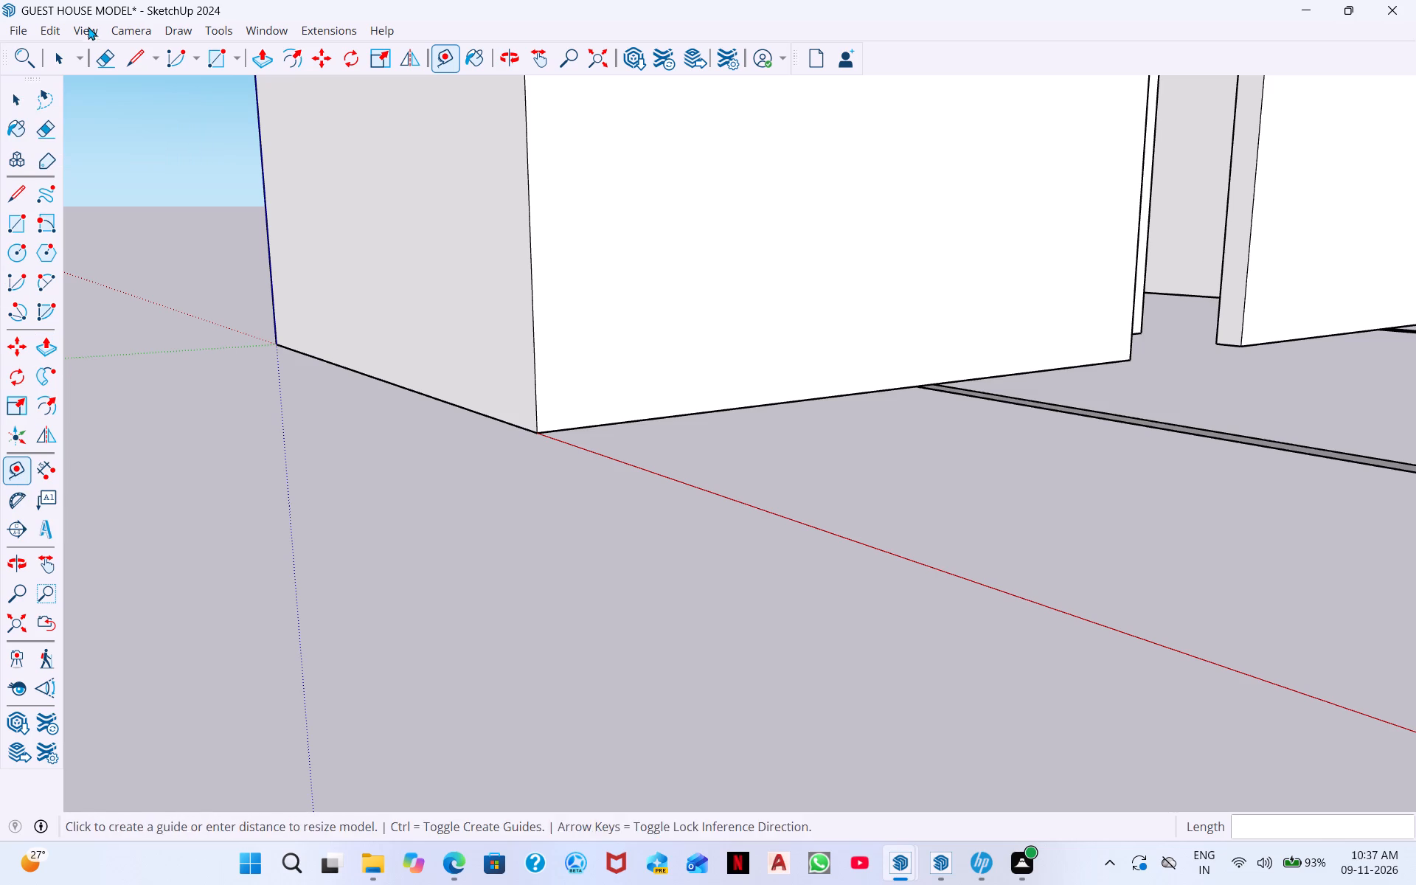
Draw a horizontal line in two 1' segments from the front wall's origin-side edge near its base, ending with a 1' vertical rise.
{"action": "left_click", "coordinate": [137, 55]}
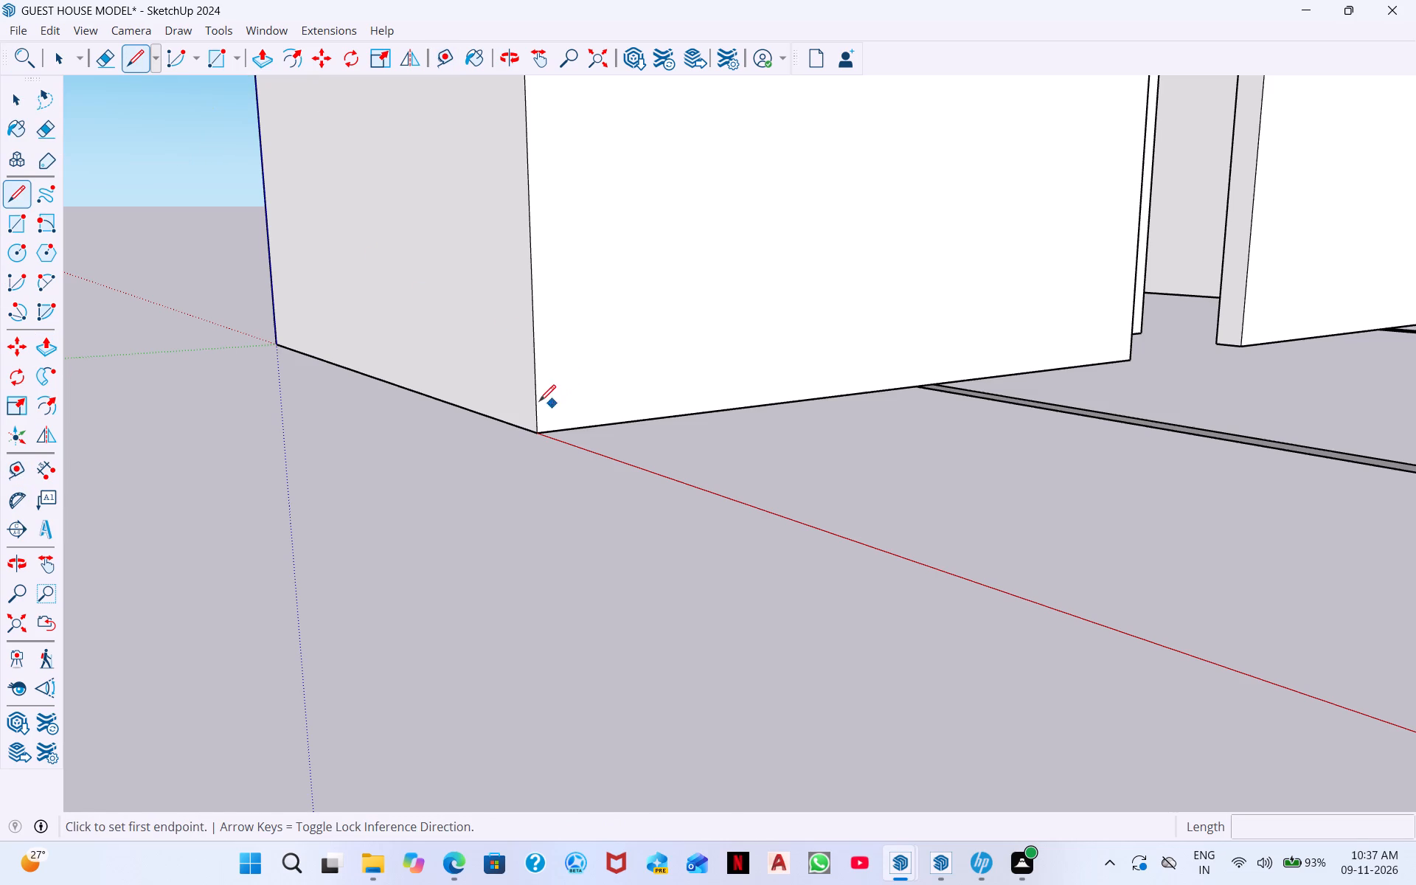
{"action": "left_click", "coordinate": [537, 391]}
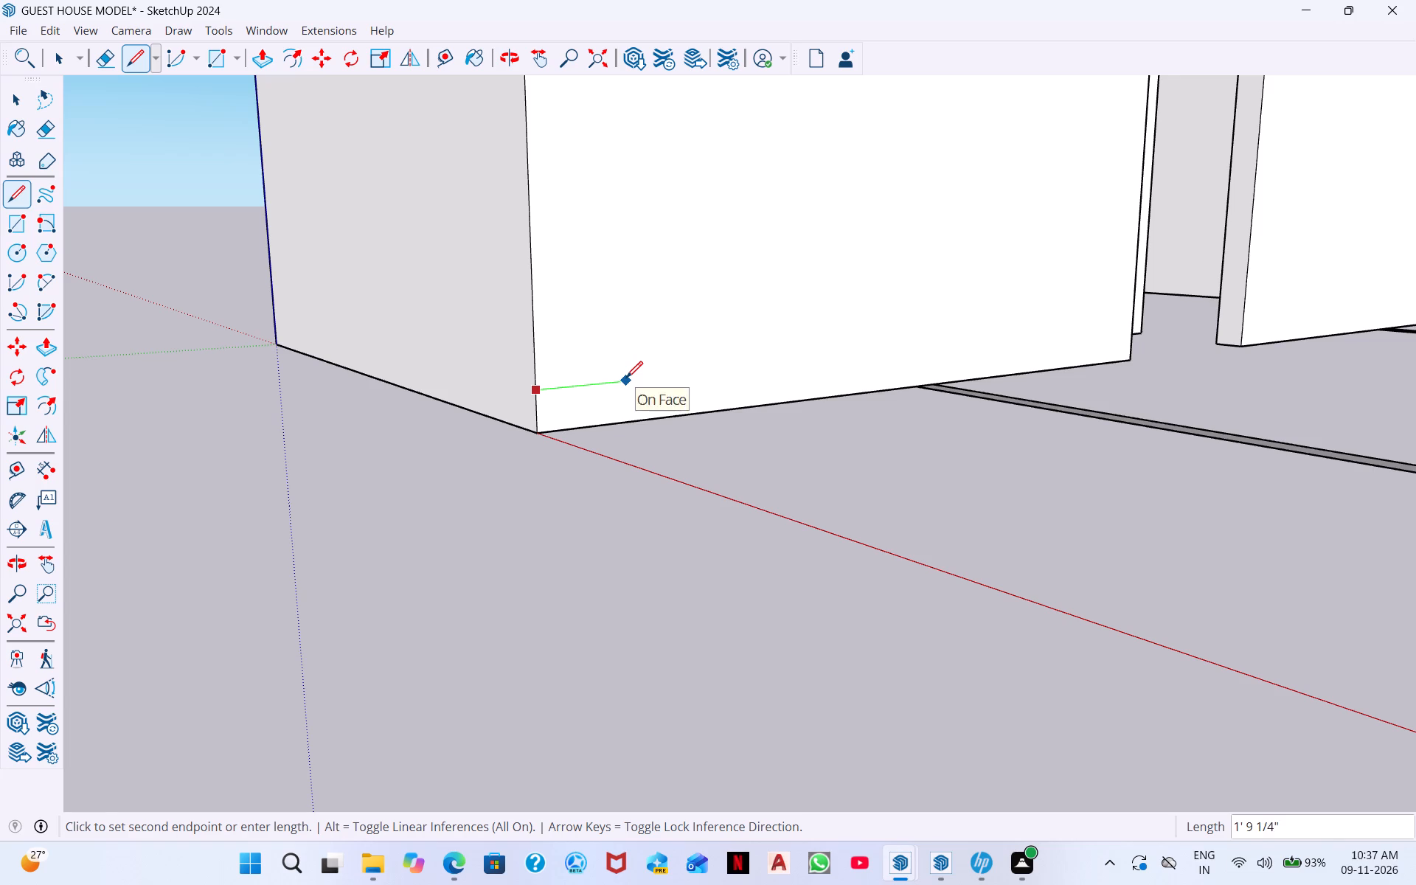
{"action": "middle_click_drag", "start_coordinate": [626, 379], "coordinate": [789, 324]}
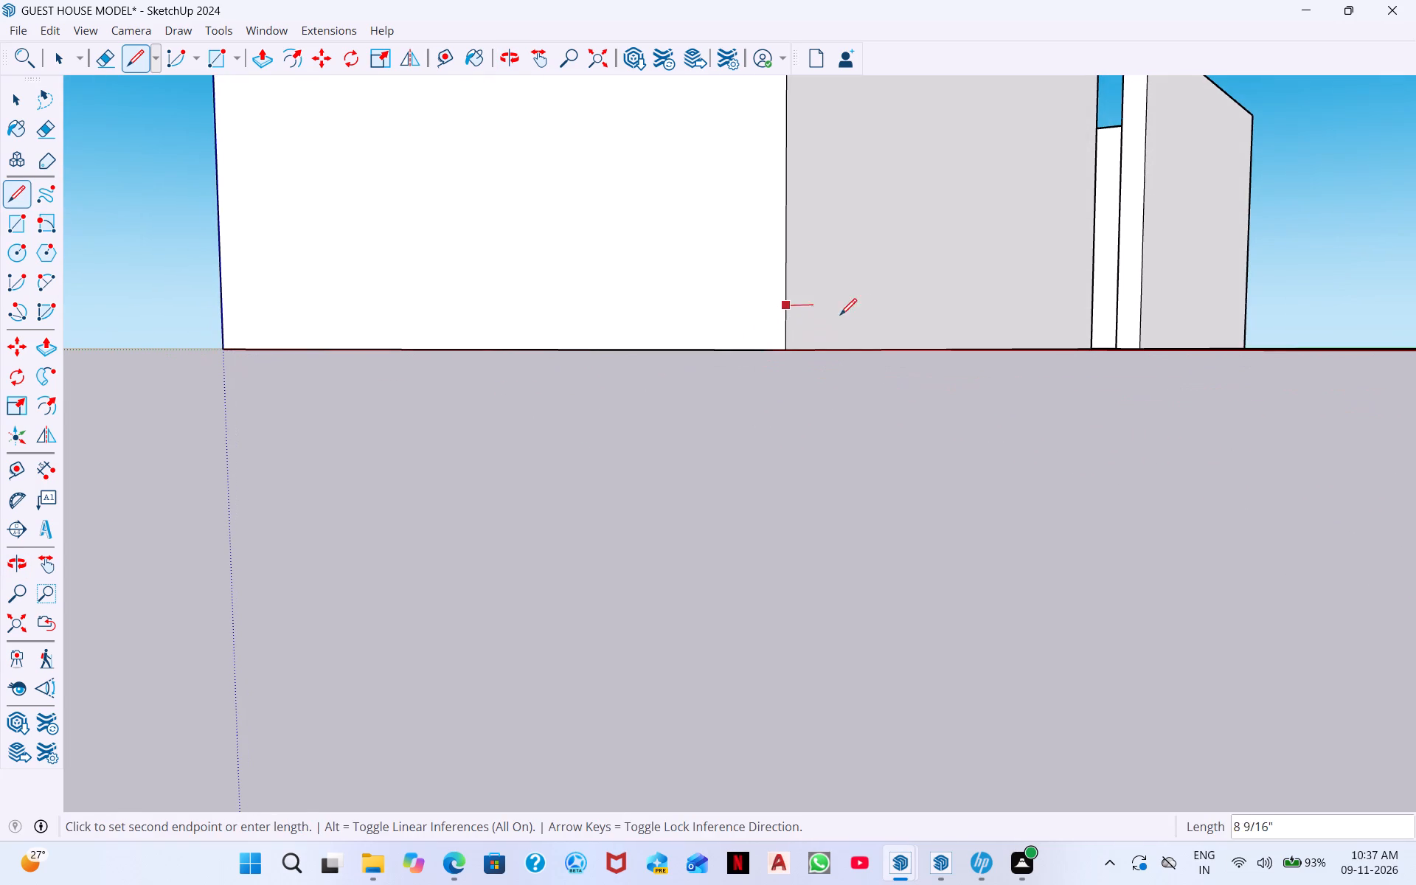
{"action": "scroll", "coordinate": [871, 299], "scroll_direction": "down", "scroll_amount": 1}
{"action": "middle_click_drag", "start_coordinate": [870, 301], "coordinate": [502, 419]}
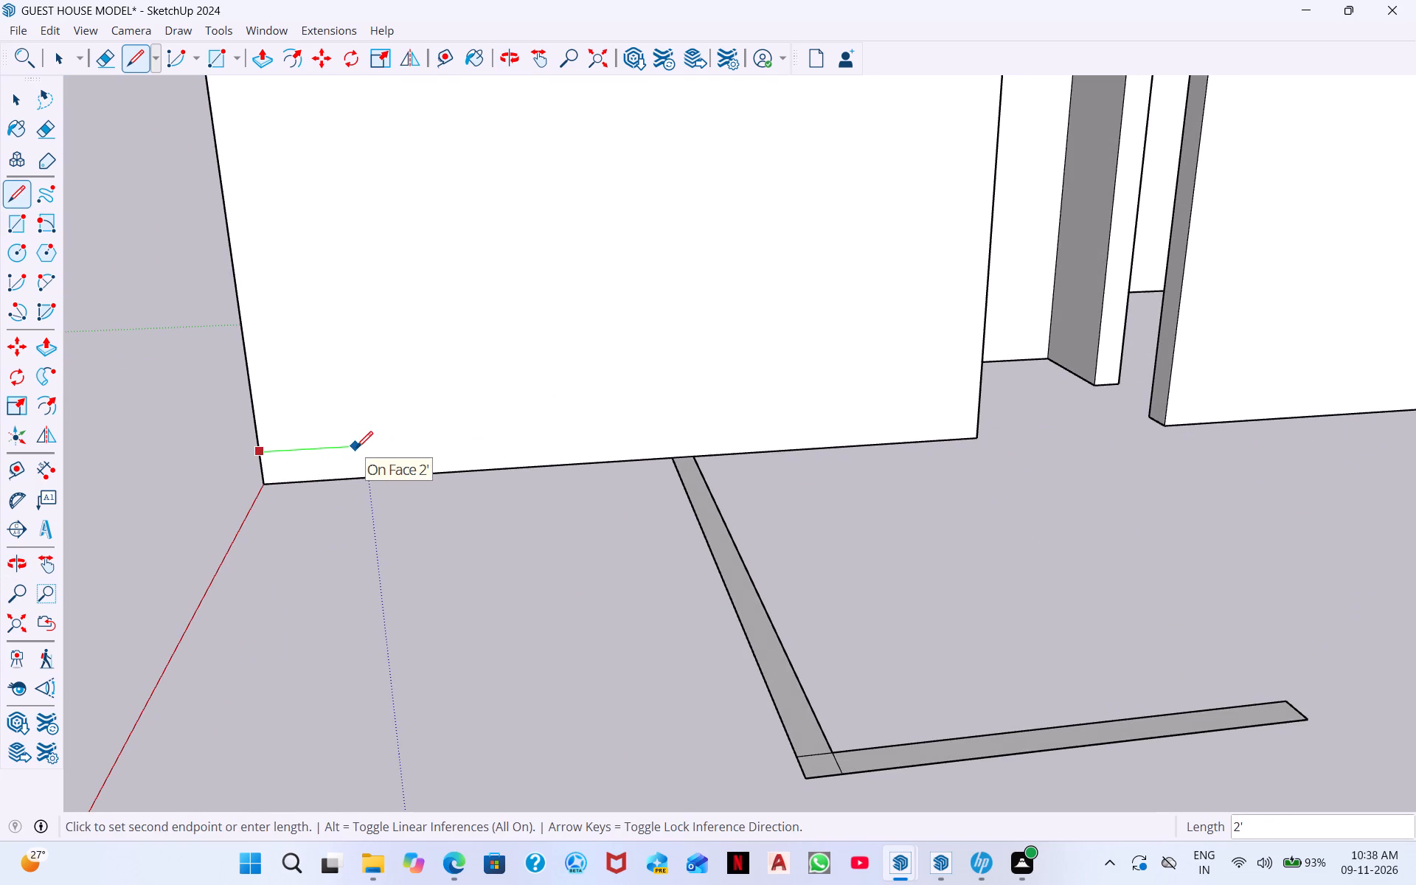
{"action": "type", "text": "1'"}
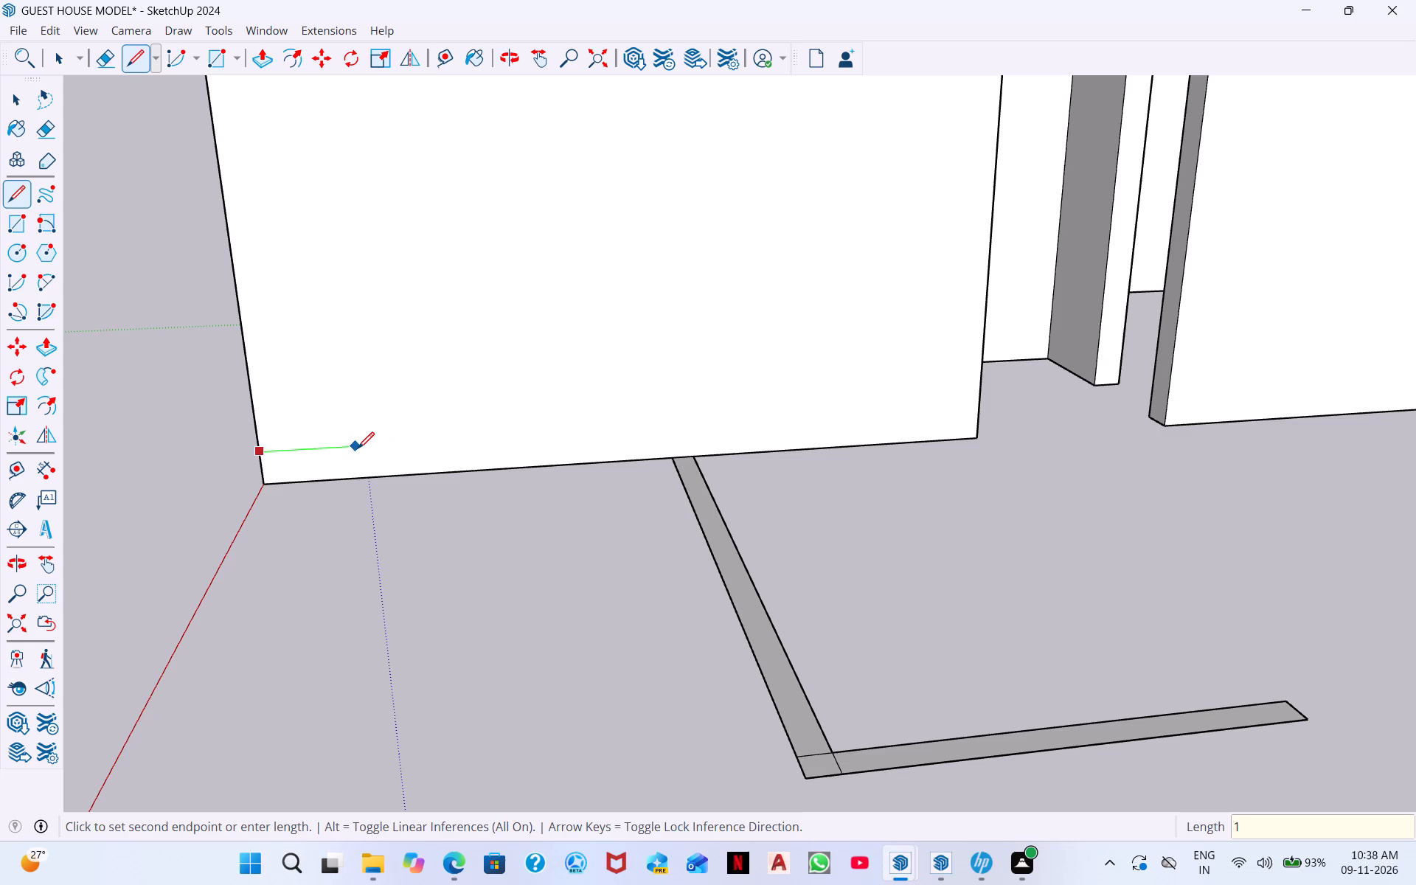
{"action": "key", "text": "Return"}
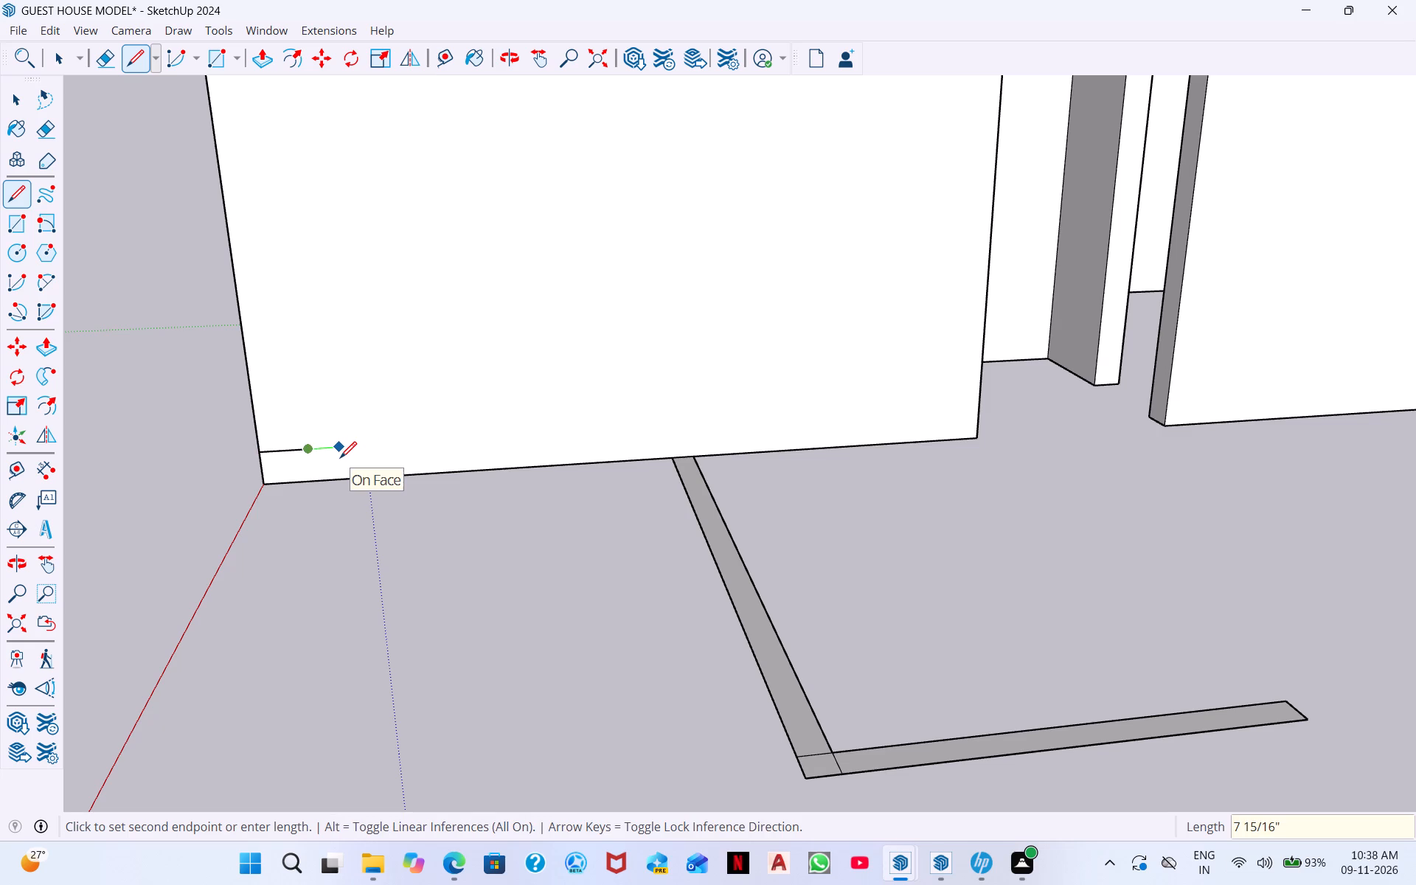
{"action": "type", "text": "1'"}
{"action": "key", "text": "Return"}
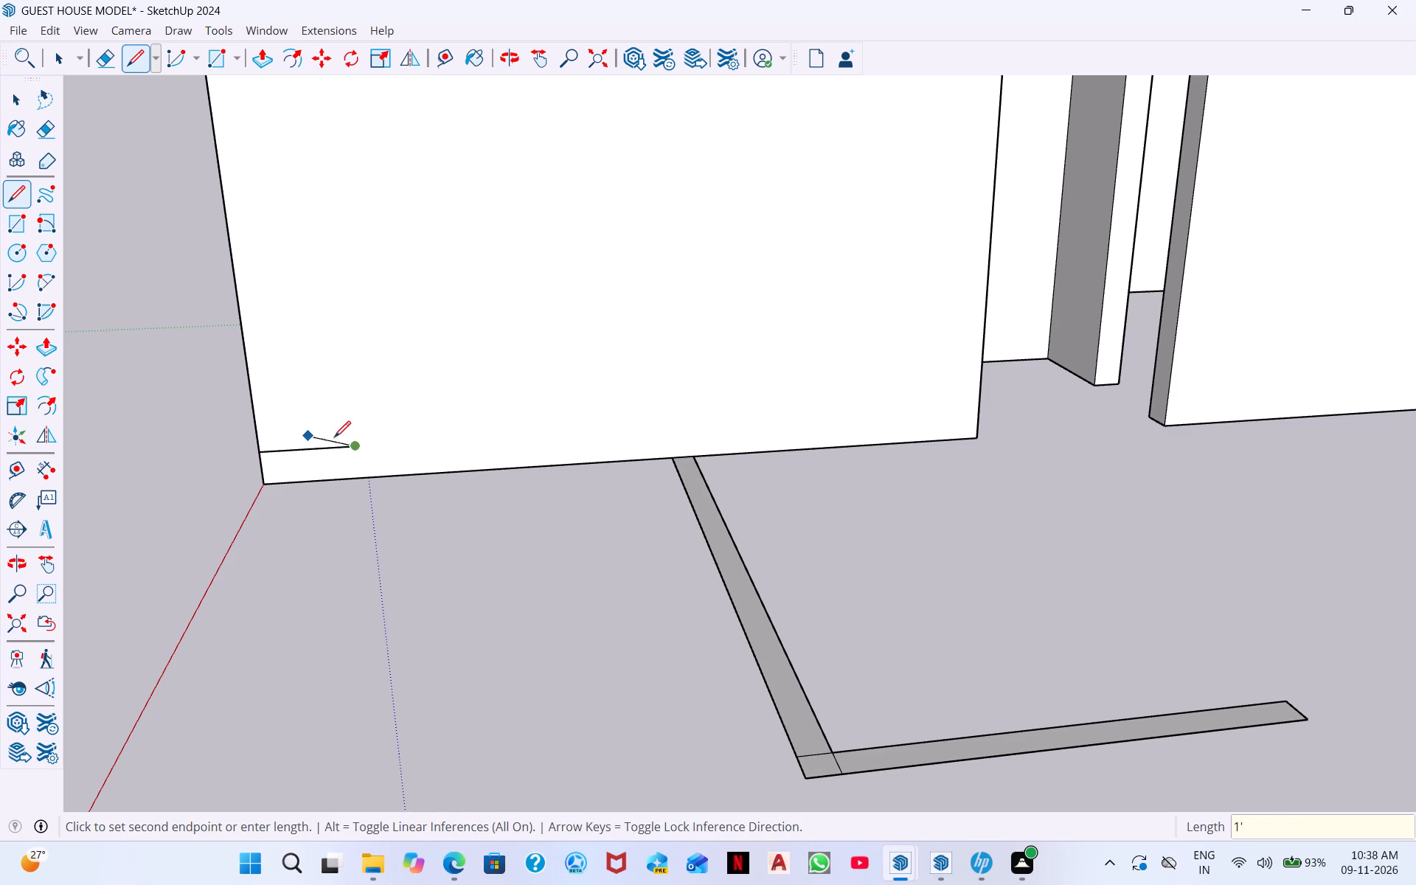
{"action": "left_click", "coordinate": [349, 400]}
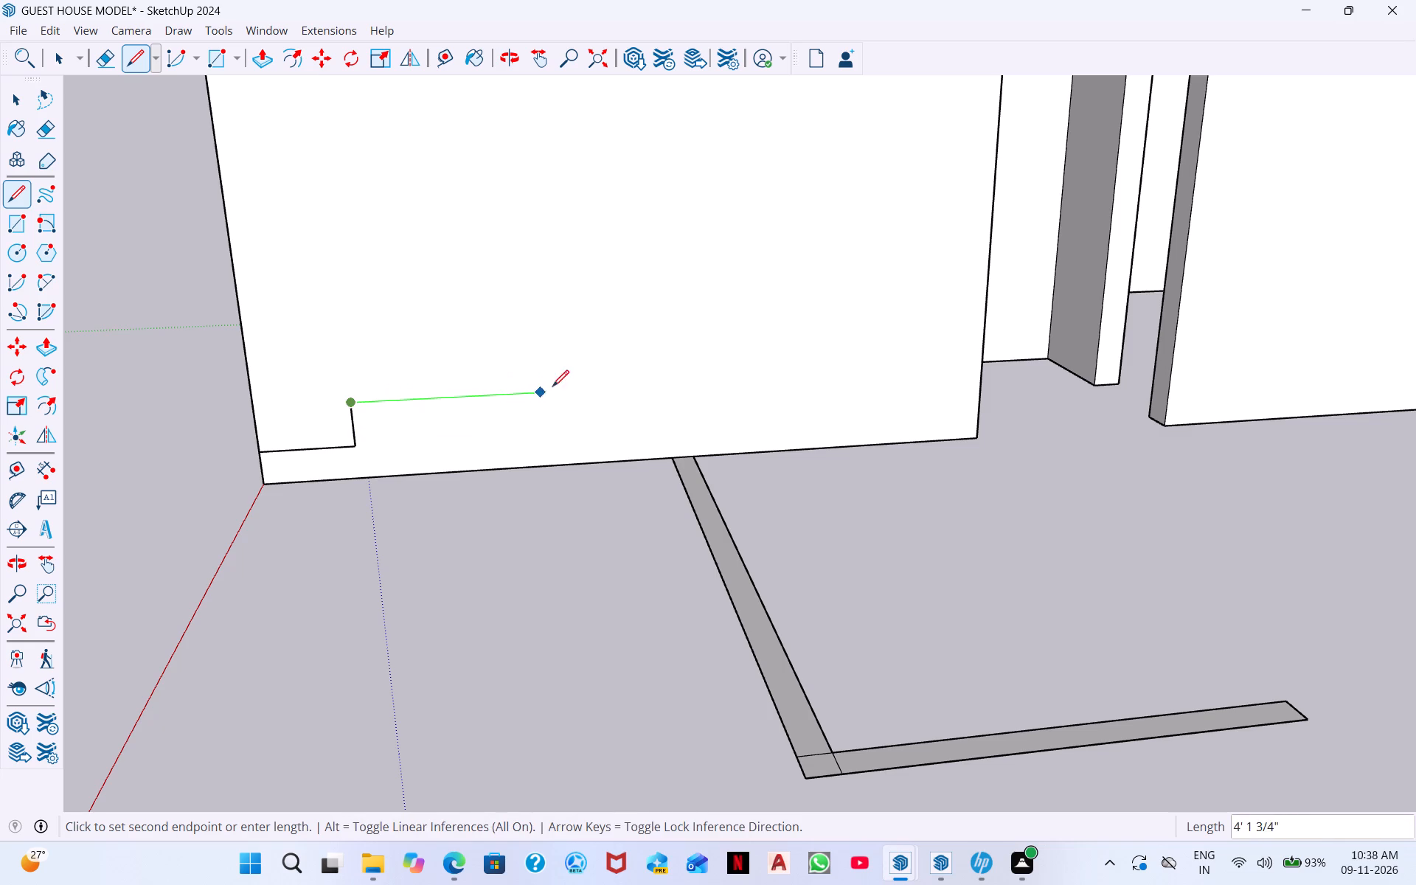
{"action": "key", "text": "Escape"}
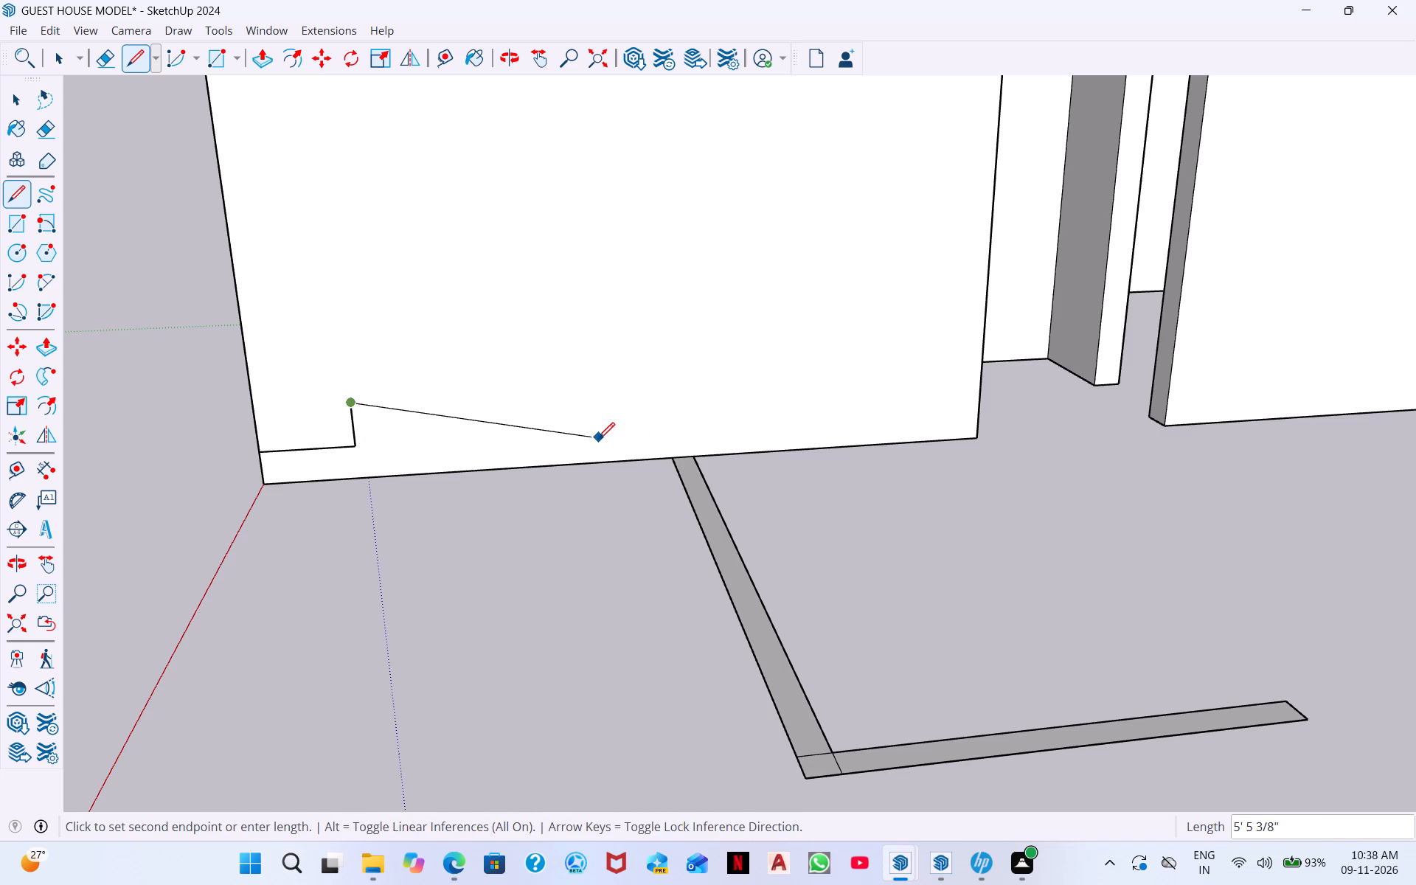
Draw a line about 1' 9" up the front wall from where the floor strip meets it, then 2' horizontally toward the origin-side corner.
{"action": "left_click", "coordinate": [670, 457]}
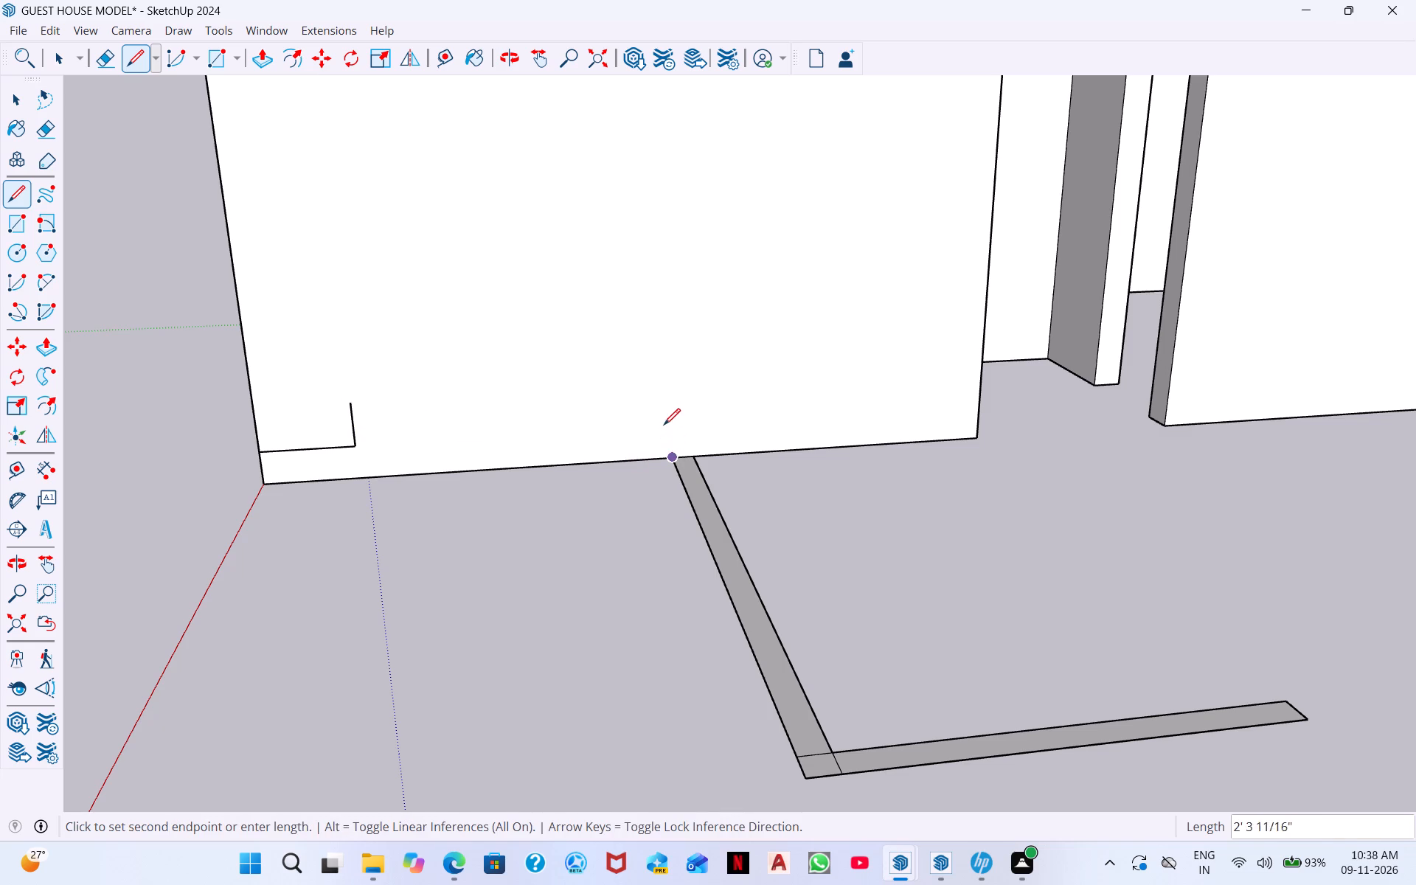
{"action": "left_click", "coordinate": [672, 456]}
{"action": "left_click_drag", "start_coordinate": [666, 454], "coordinate": [669, 446]}
{"action": "left_click_drag", "start_coordinate": [671, 457], "coordinate": [671, 449]}
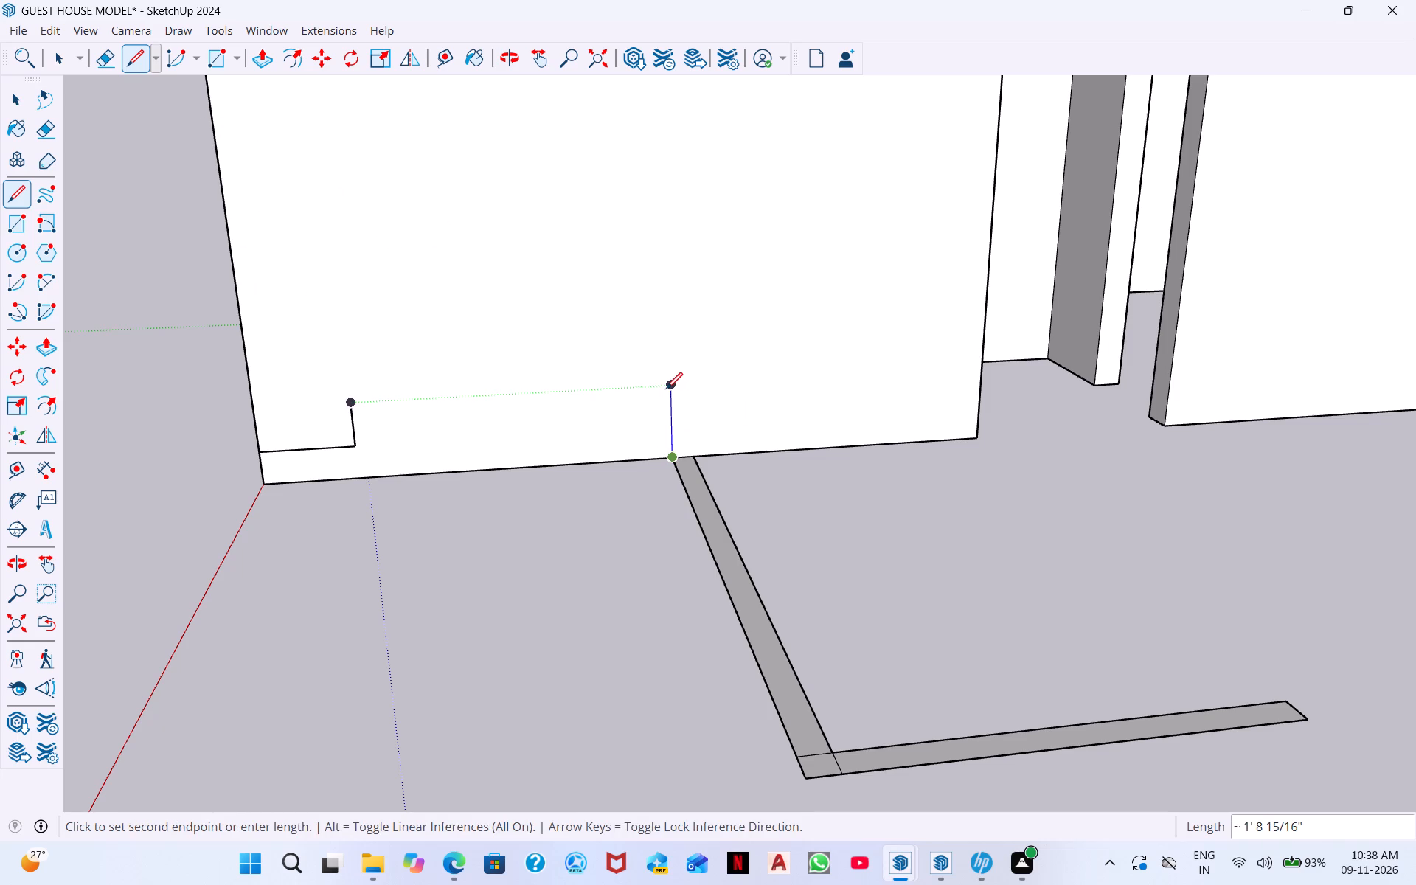
{"action": "double_click", "coordinate": [667, 389]}
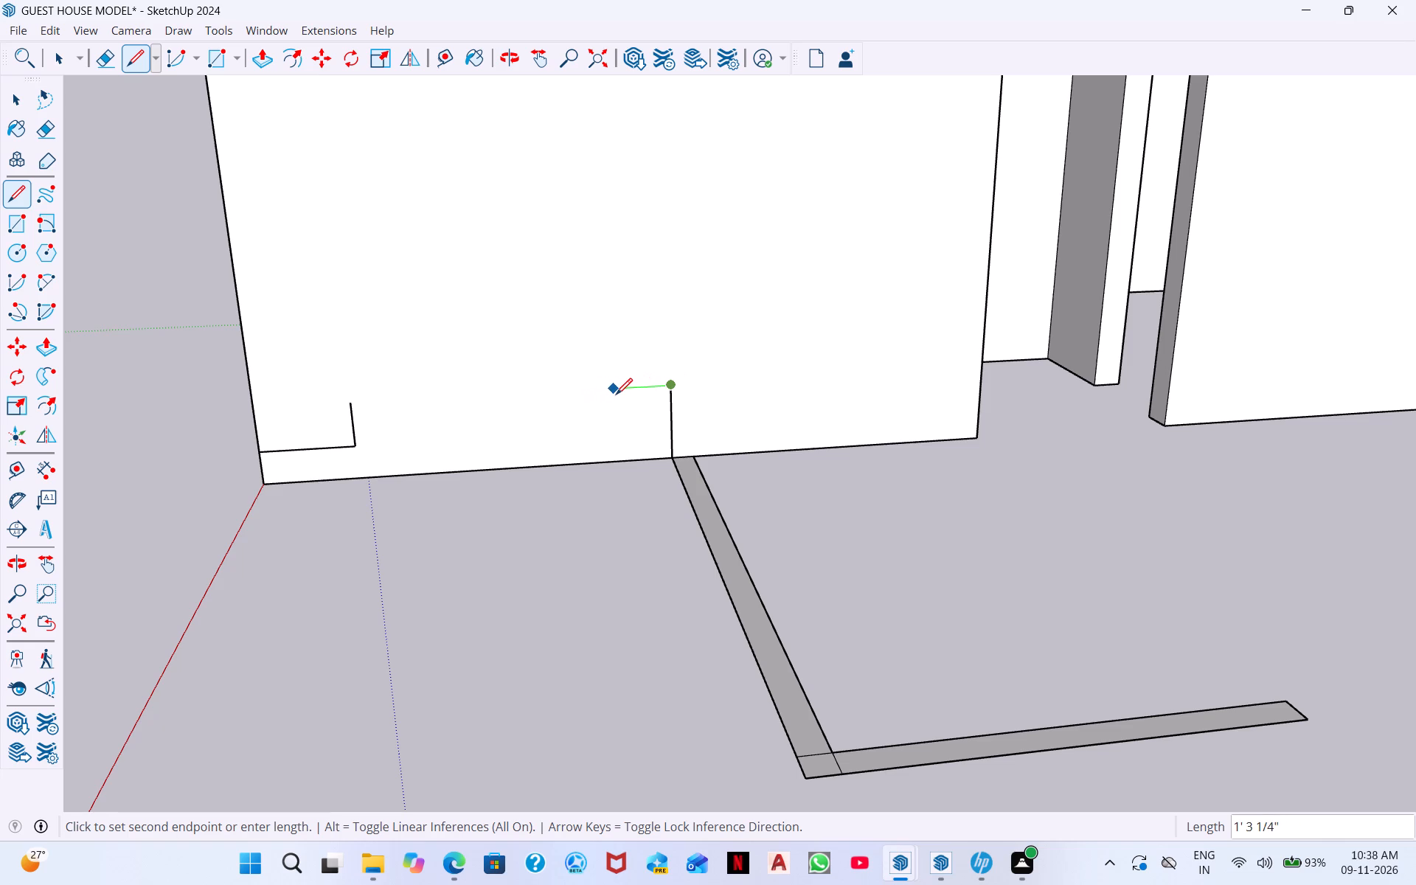
{"action": "type", "text": "2'"}
{"action": "key", "text": "Return"}
{"action": "key", "text": "Escape"}
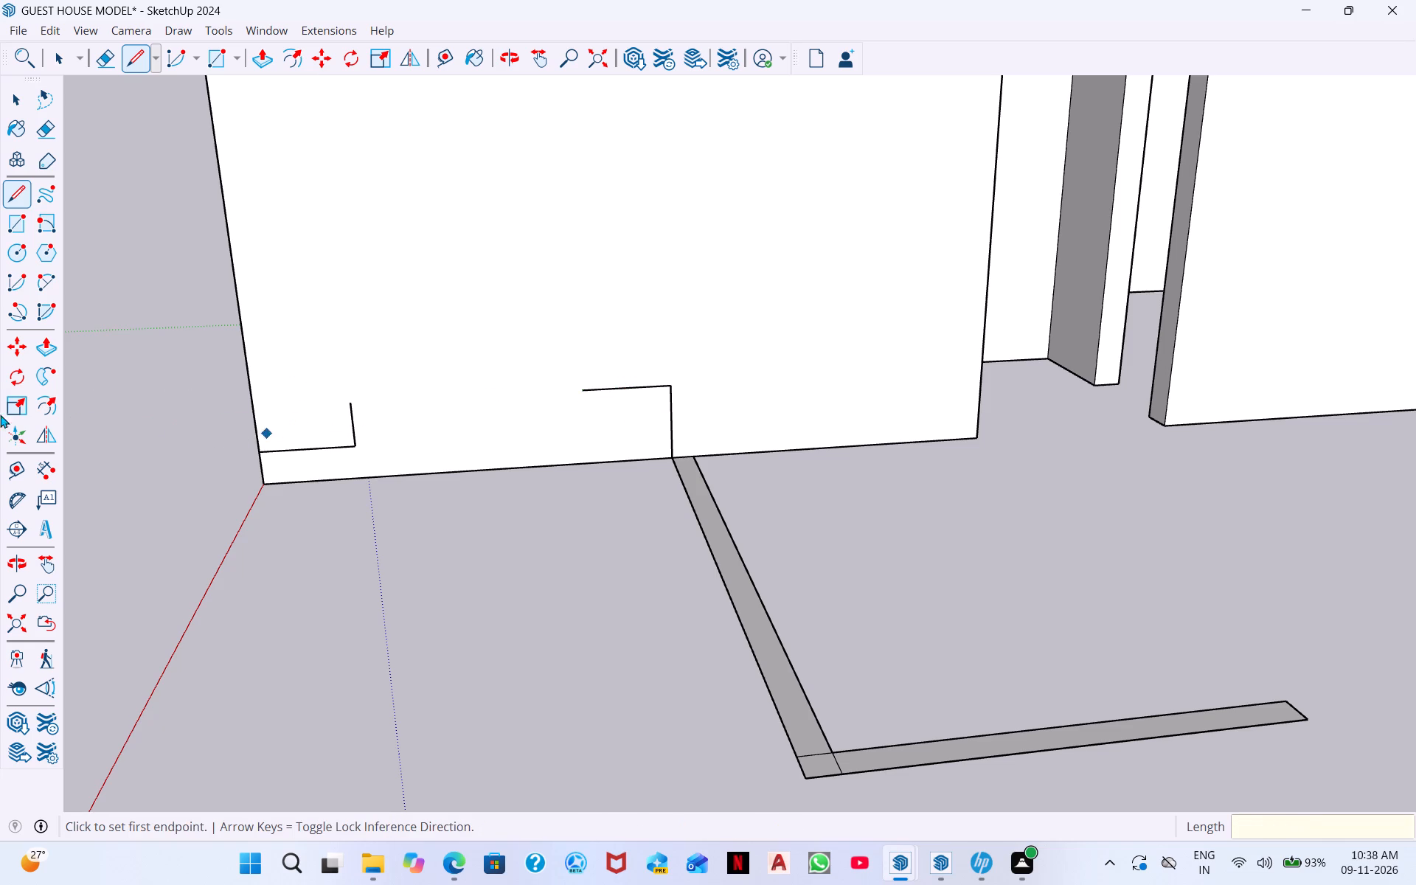
Measure the distance between the free ends of the two stepped lines on the front wall.
{"action": "left_click", "coordinate": [21, 475]}
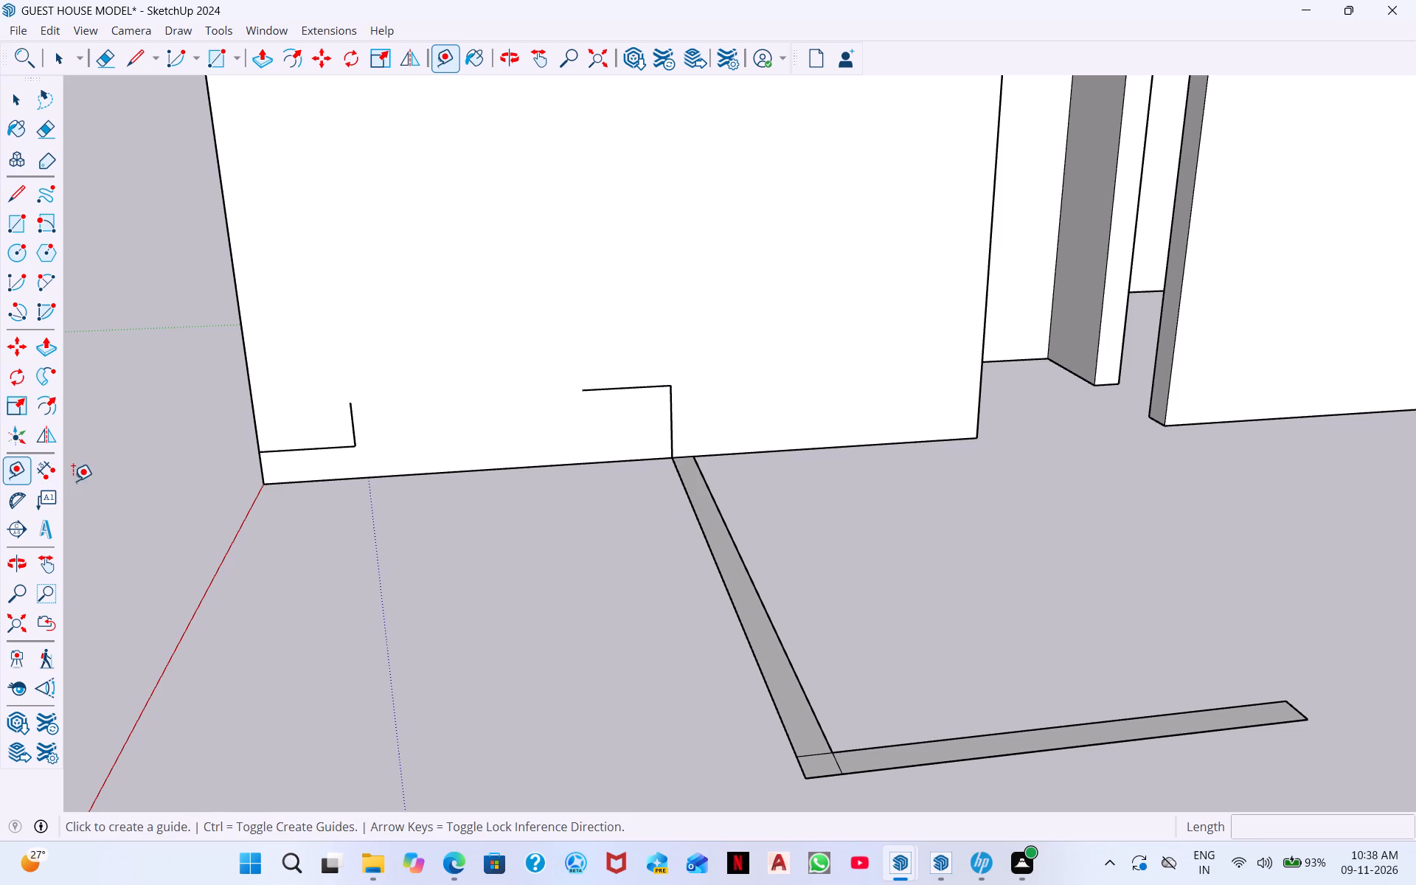
{"action": "left_click", "coordinate": [55, 476]}
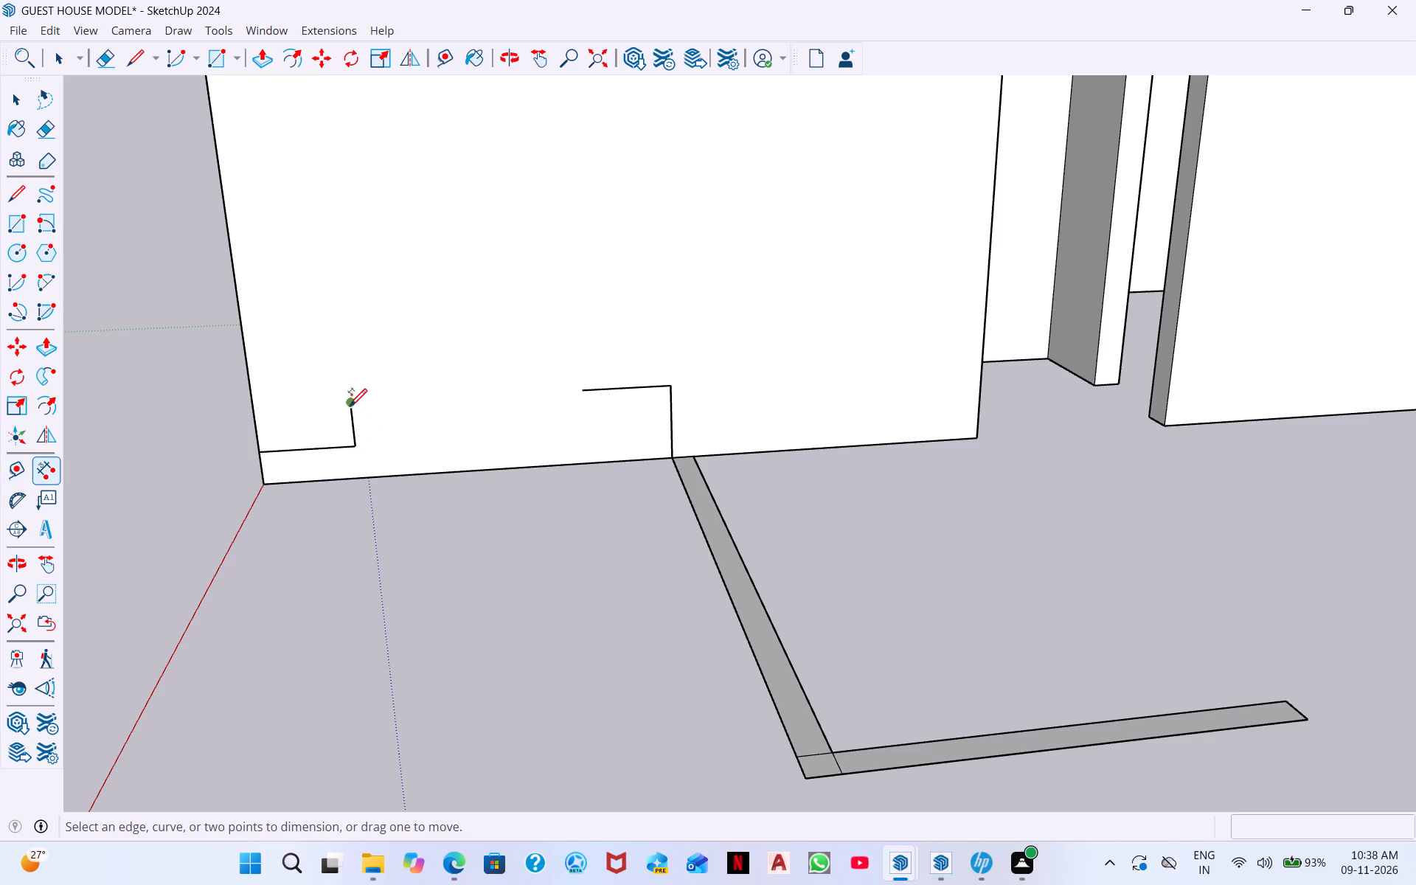
{"action": "left_click", "coordinate": [350, 405]}
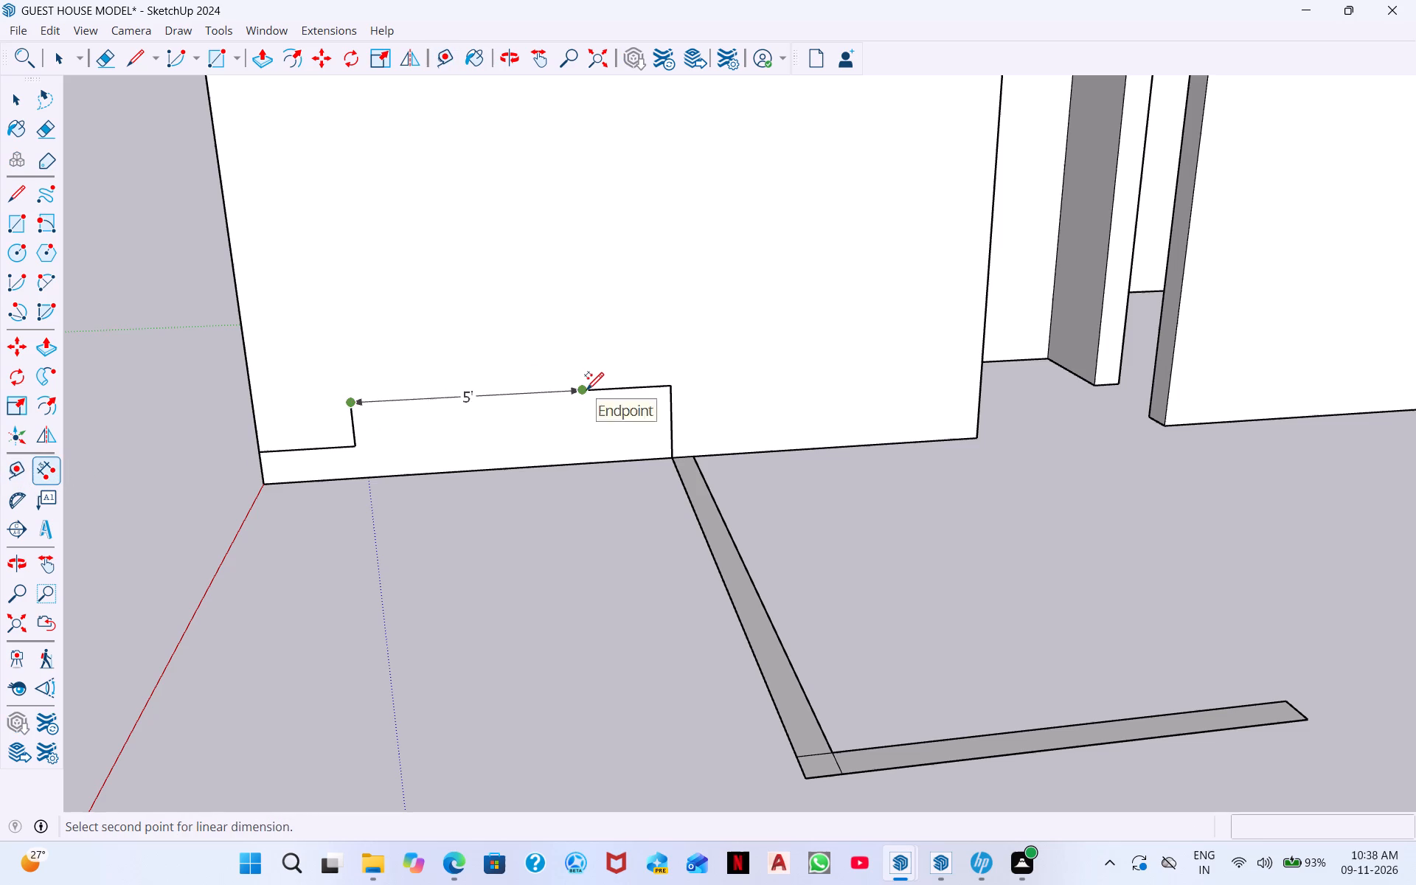
{"action": "left_click", "coordinate": [586, 389]}
{"action": "scroll", "coordinate": [558, 386], "scroll_direction": "up", "scroll_amount": 19}
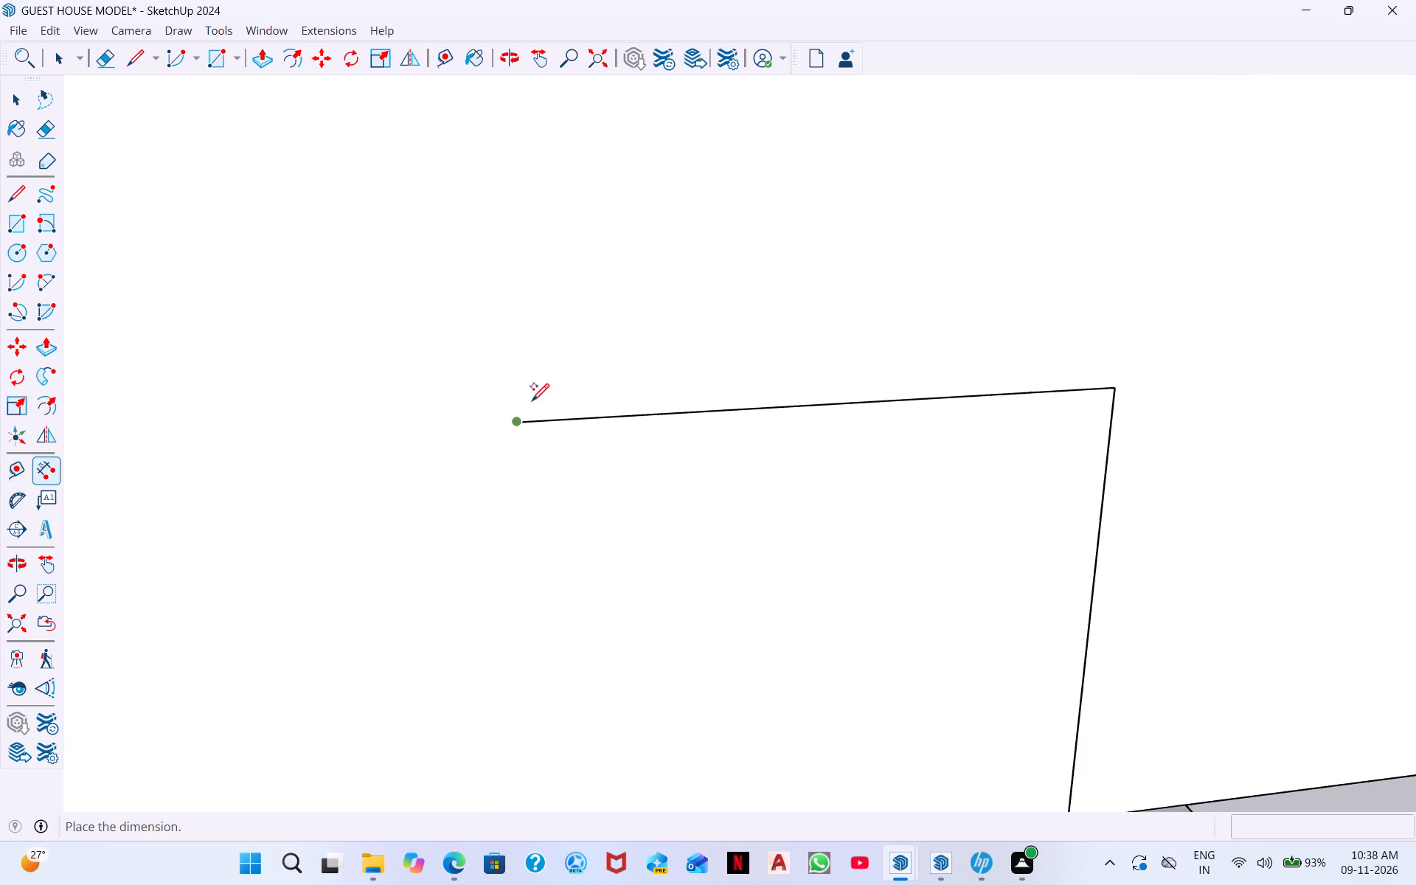
{"action": "scroll", "coordinate": [483, 426], "scroll_direction": "up", "scroll_amount": 4}
{"action": "scroll", "coordinate": [510, 471], "scroll_direction": "down", "scroll_amount": 5}
{"action": "key", "text": "Escape"}
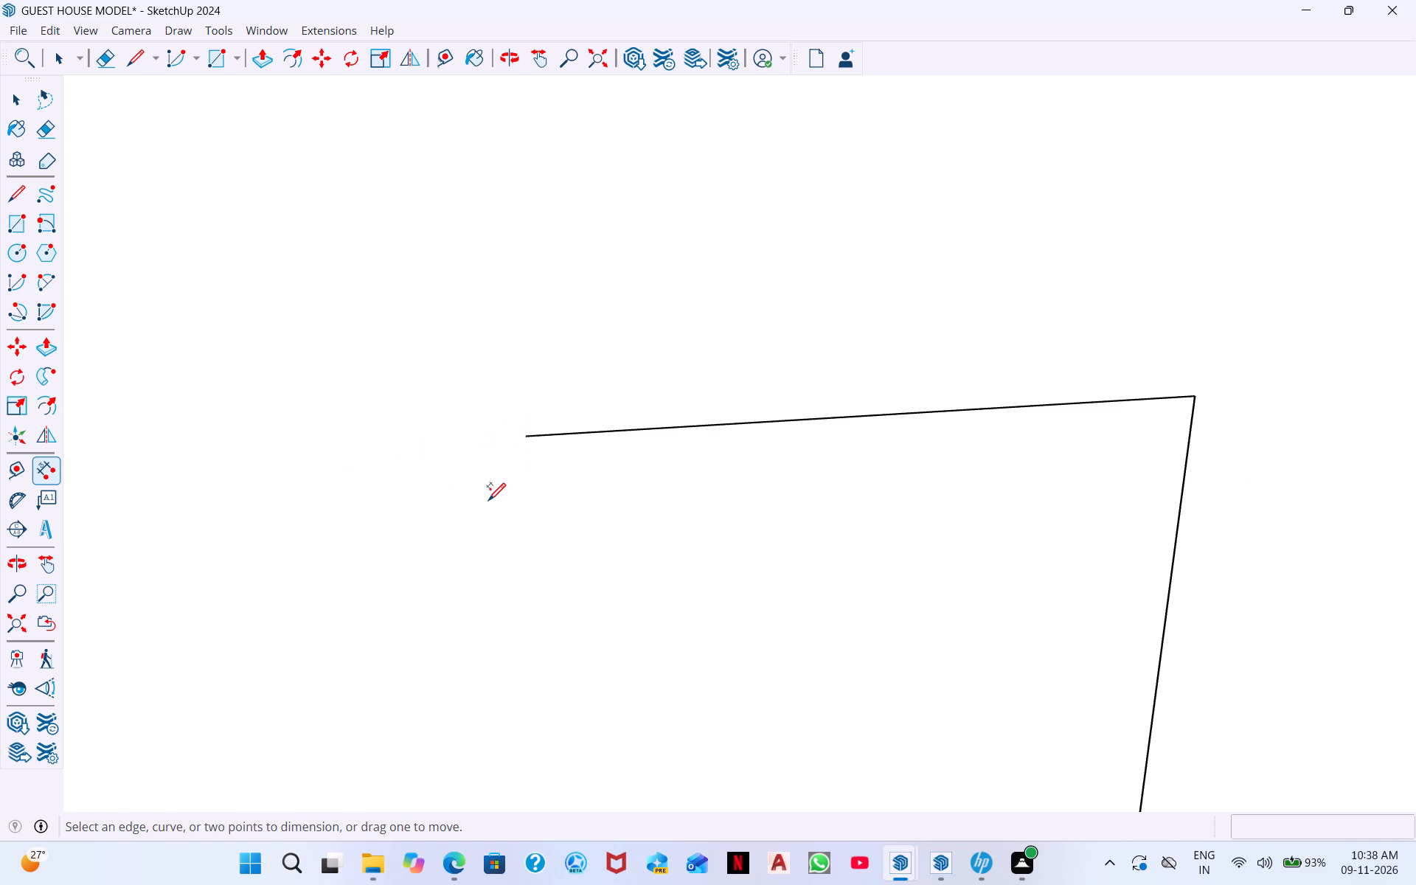
{"action": "scroll", "coordinate": [516, 477], "scroll_direction": "down", "scroll_amount": 15}
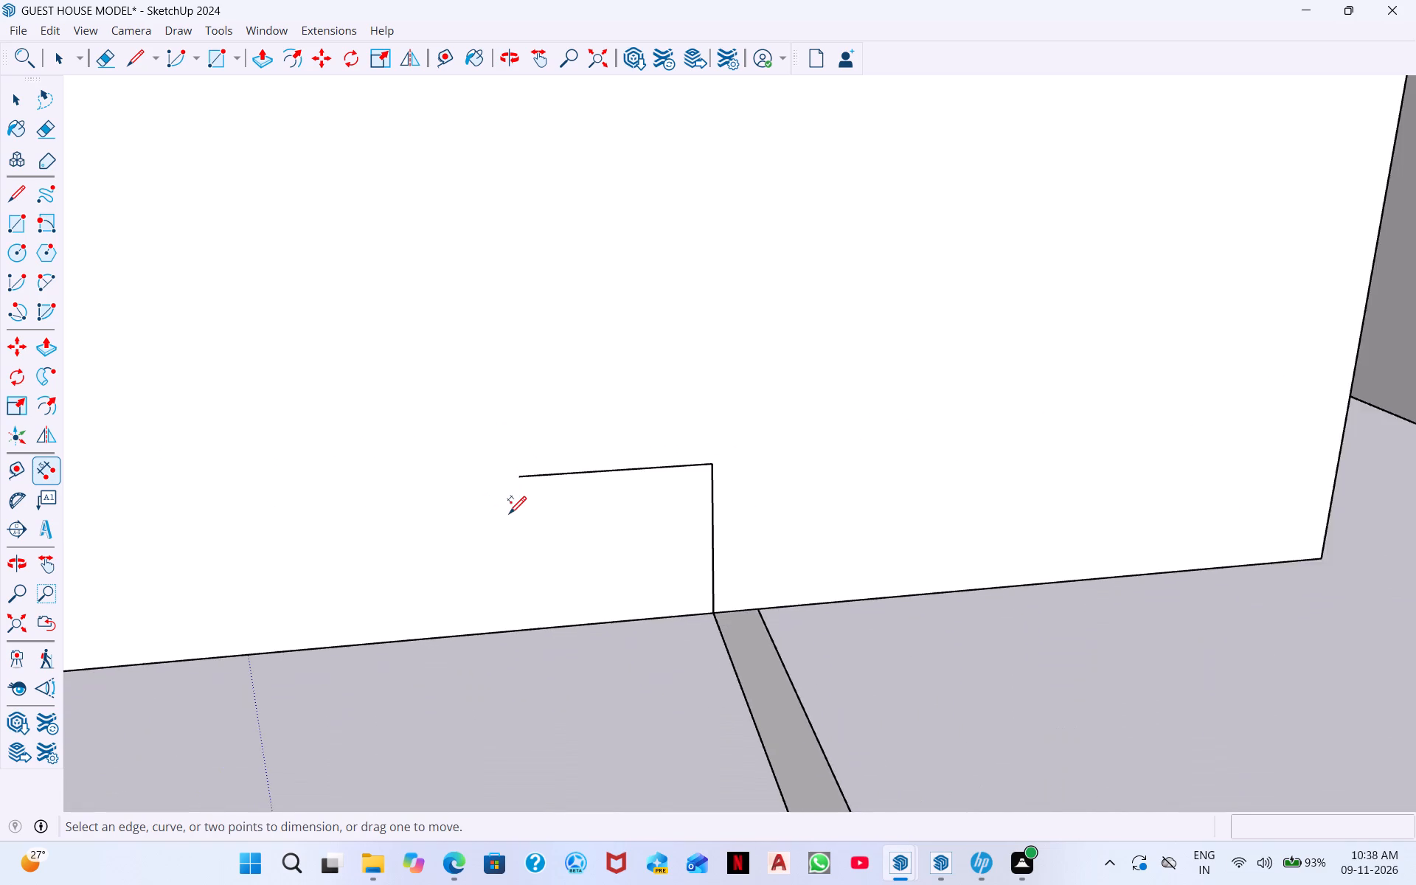
{"action": "scroll", "coordinate": [509, 513], "scroll_direction": "down", "scroll_amount": 7}
{"action": "middle_click", "coordinate": [510, 516]}
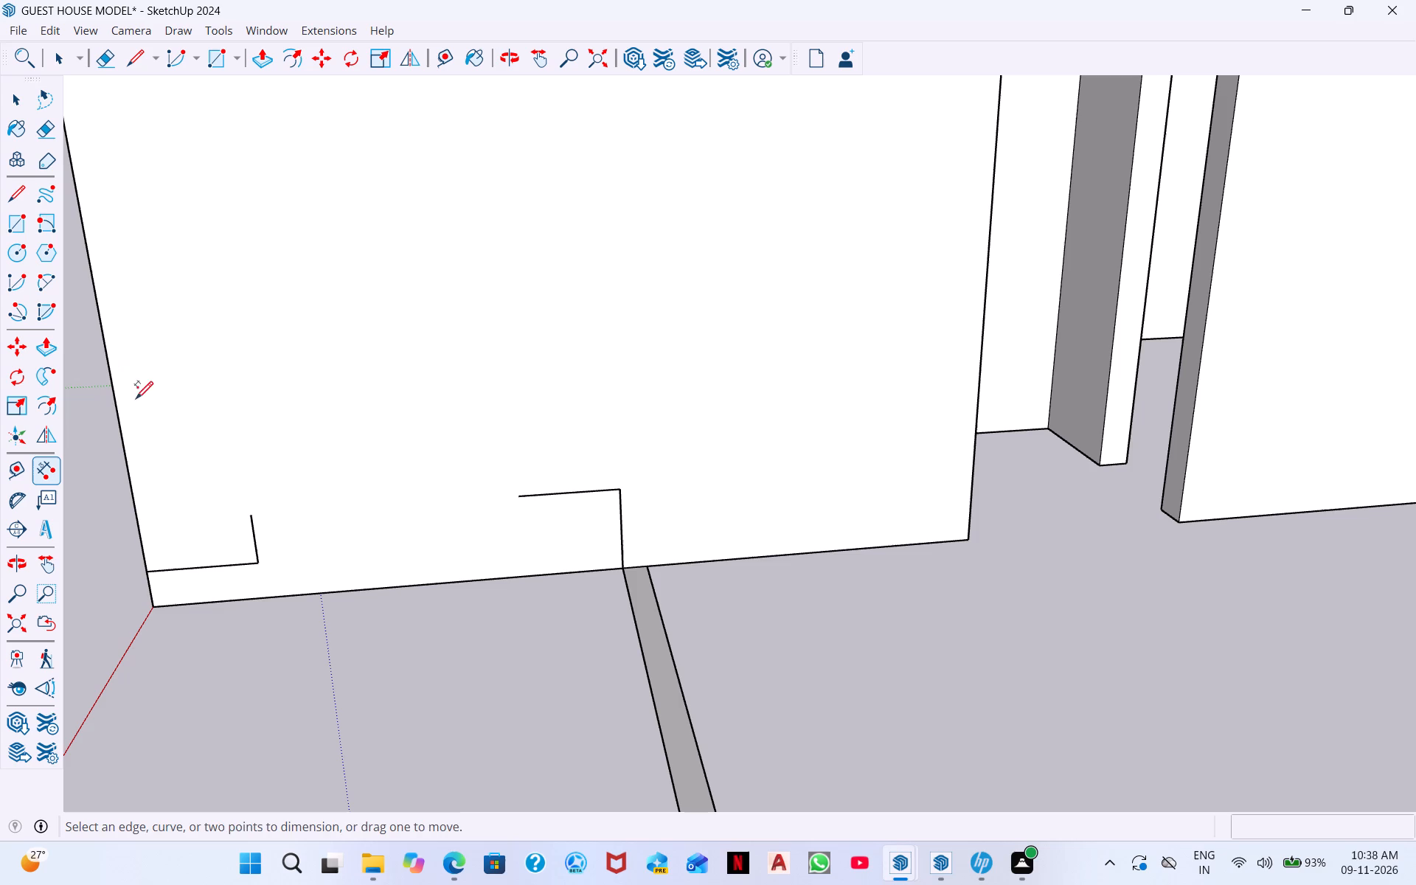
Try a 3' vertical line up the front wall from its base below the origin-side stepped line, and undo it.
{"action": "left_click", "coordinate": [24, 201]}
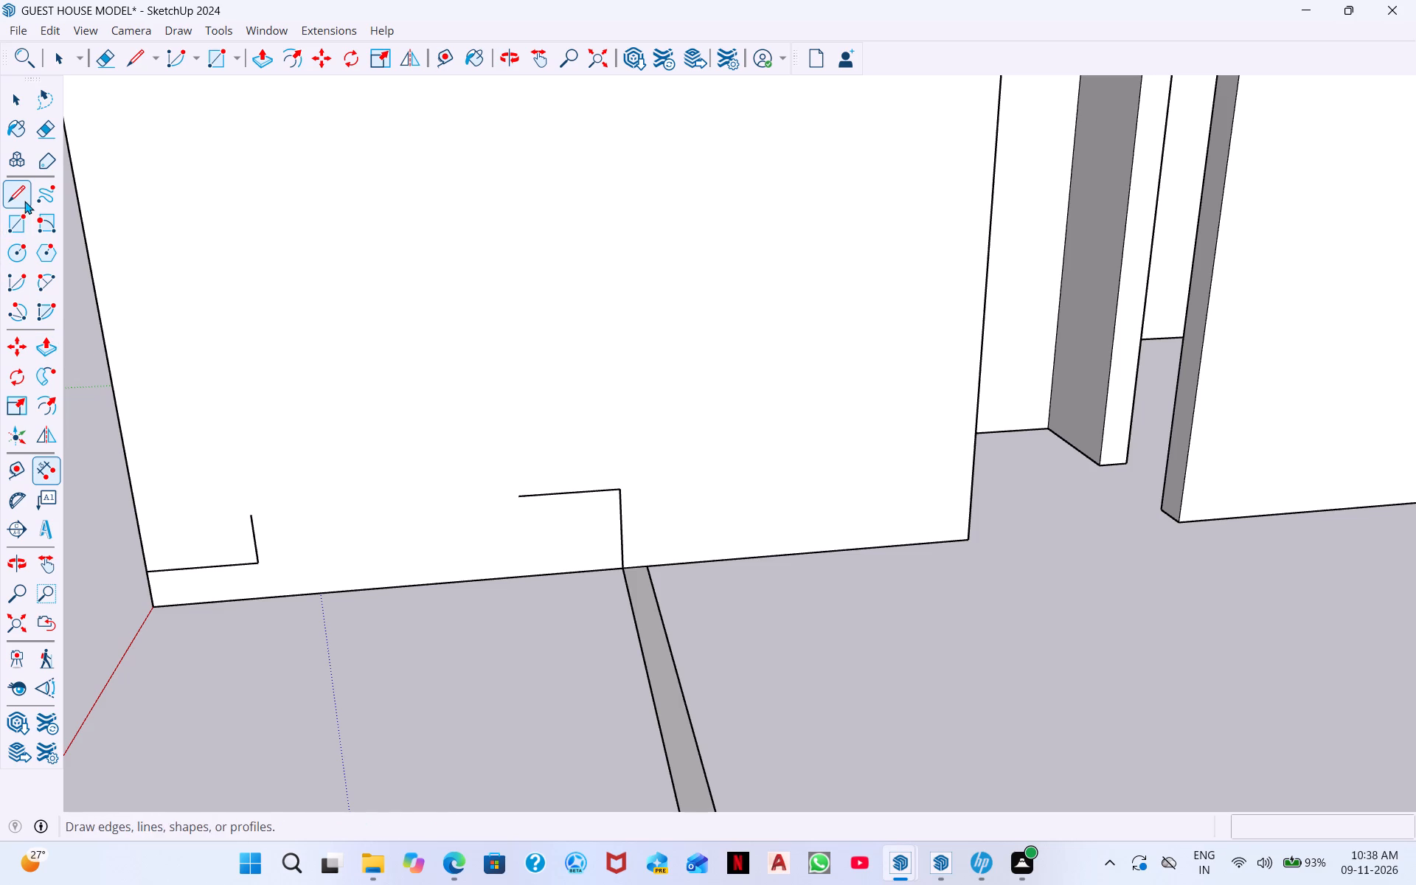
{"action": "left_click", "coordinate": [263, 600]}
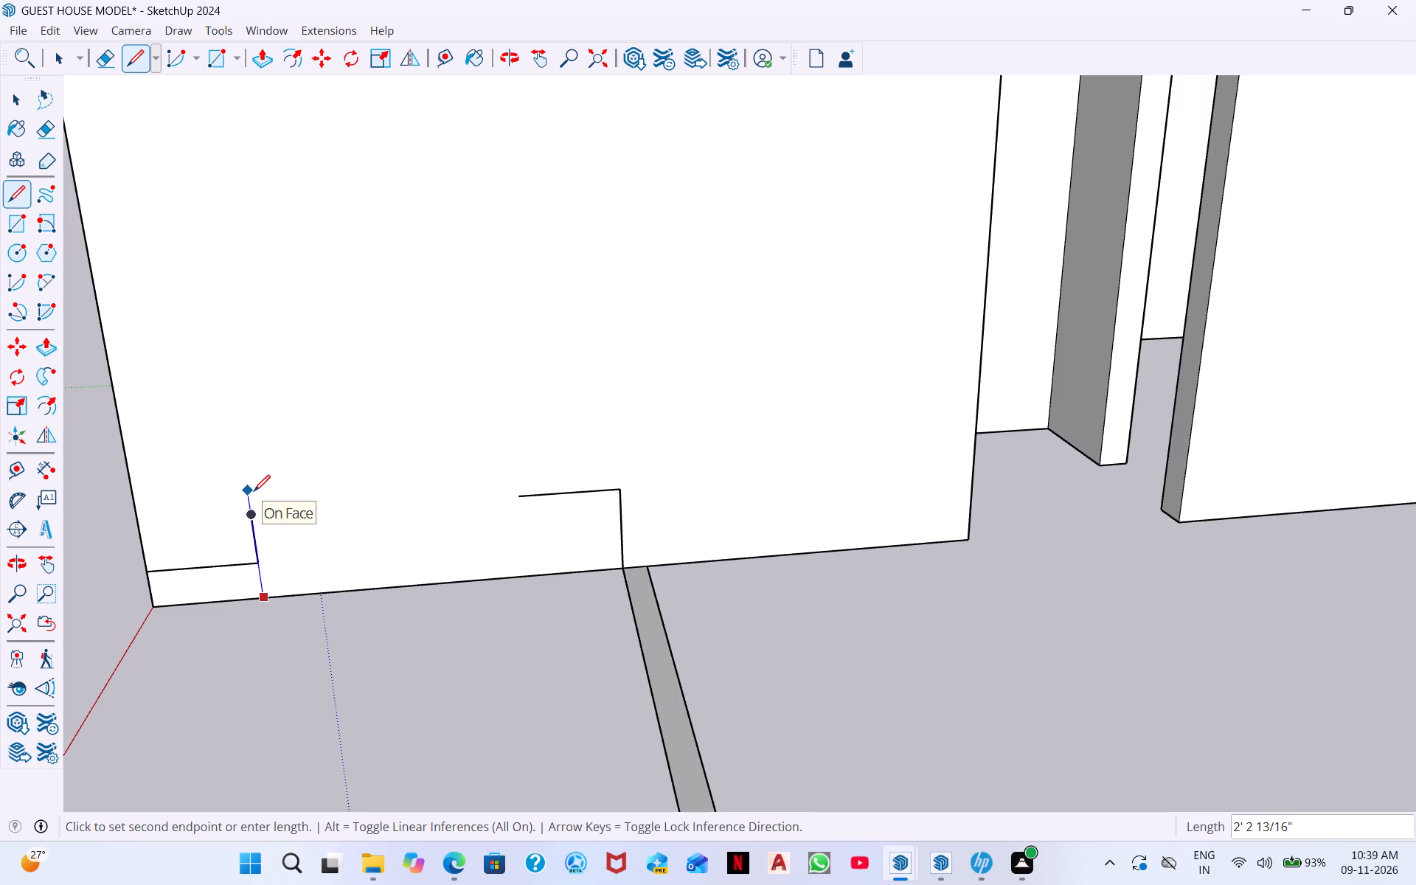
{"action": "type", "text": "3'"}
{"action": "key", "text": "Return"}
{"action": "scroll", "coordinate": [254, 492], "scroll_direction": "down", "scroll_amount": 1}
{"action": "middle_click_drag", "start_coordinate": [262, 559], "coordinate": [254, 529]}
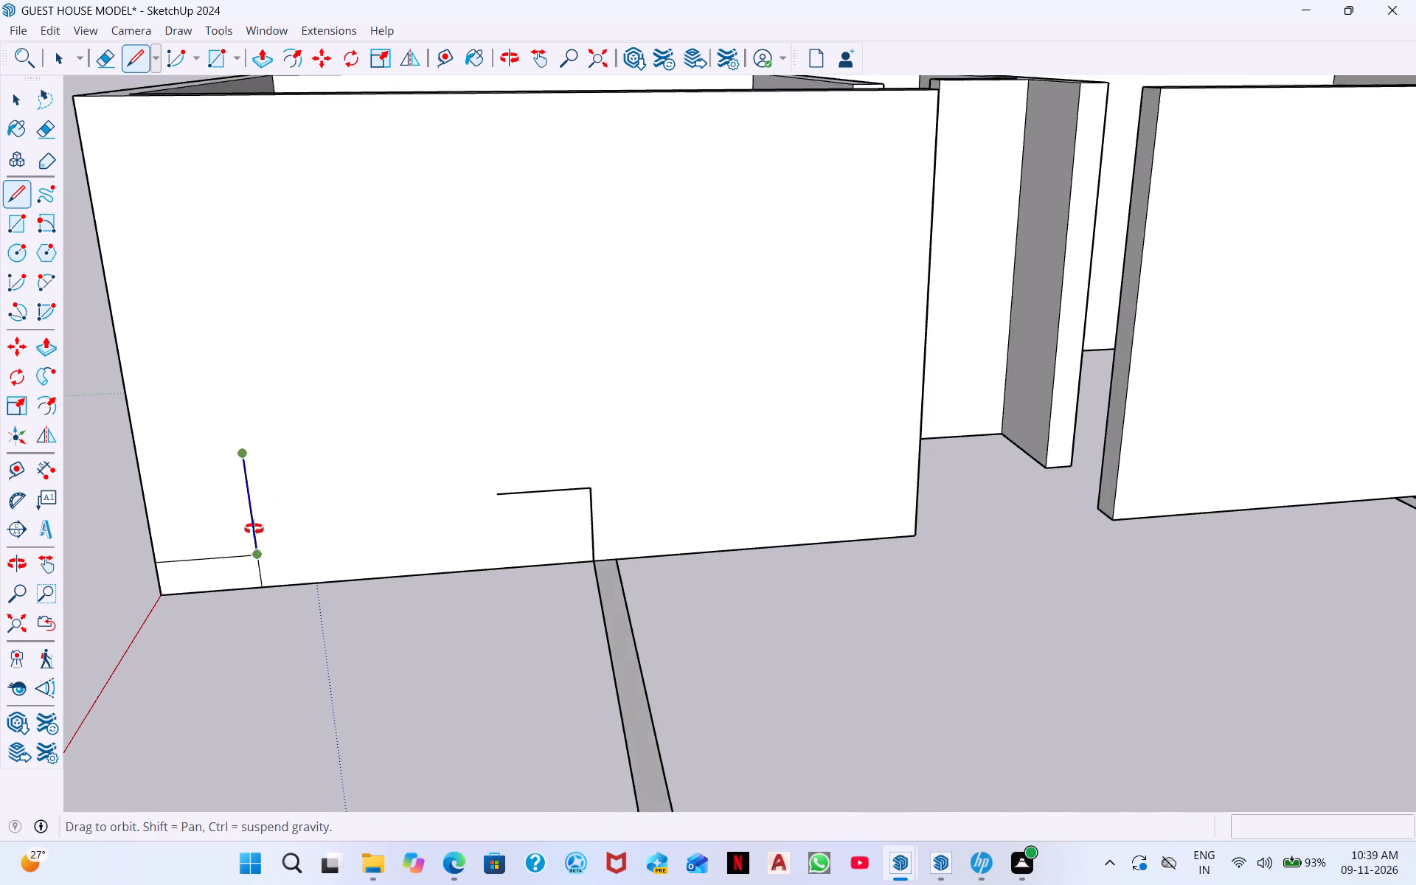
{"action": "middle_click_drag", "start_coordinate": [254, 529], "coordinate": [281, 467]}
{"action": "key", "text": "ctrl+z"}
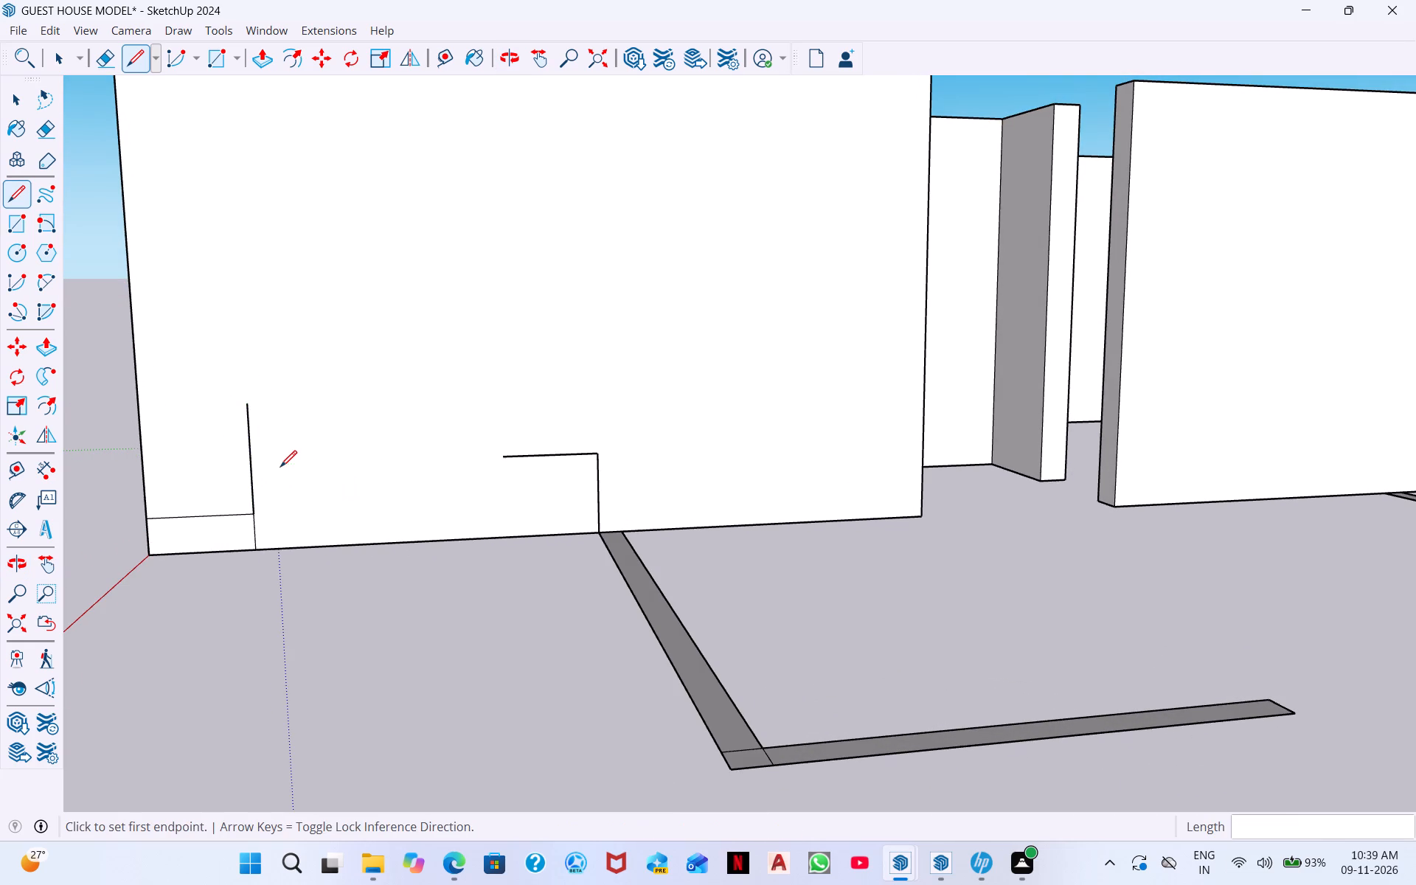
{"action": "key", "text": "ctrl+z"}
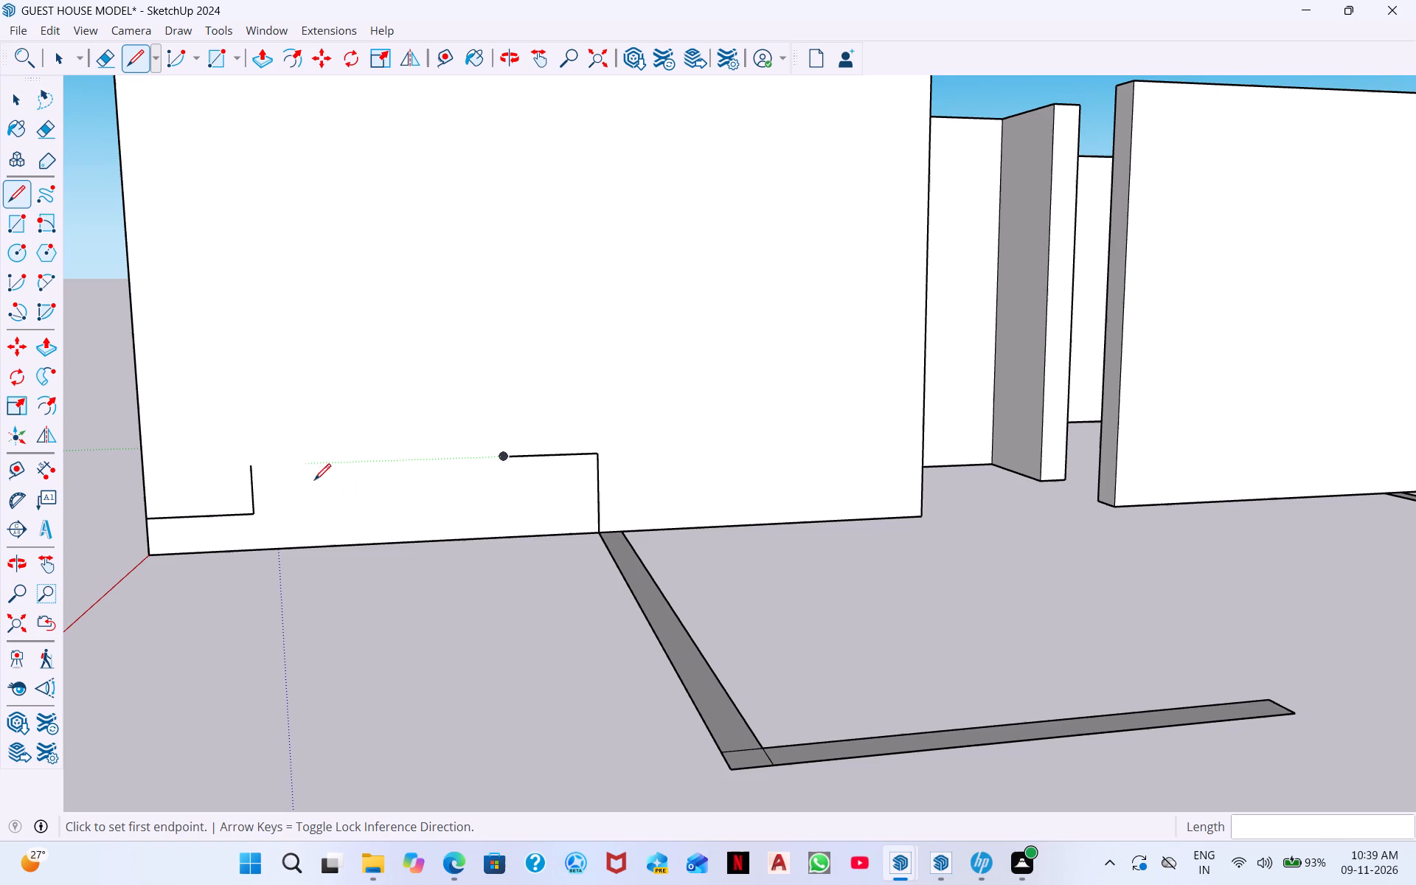
Draw a 2.5' vertical line up the front wall from its base below the origin-side stepped line, then a horizontal line to above the other stepped line's free end.
{"action": "left_click", "coordinate": [257, 552]}
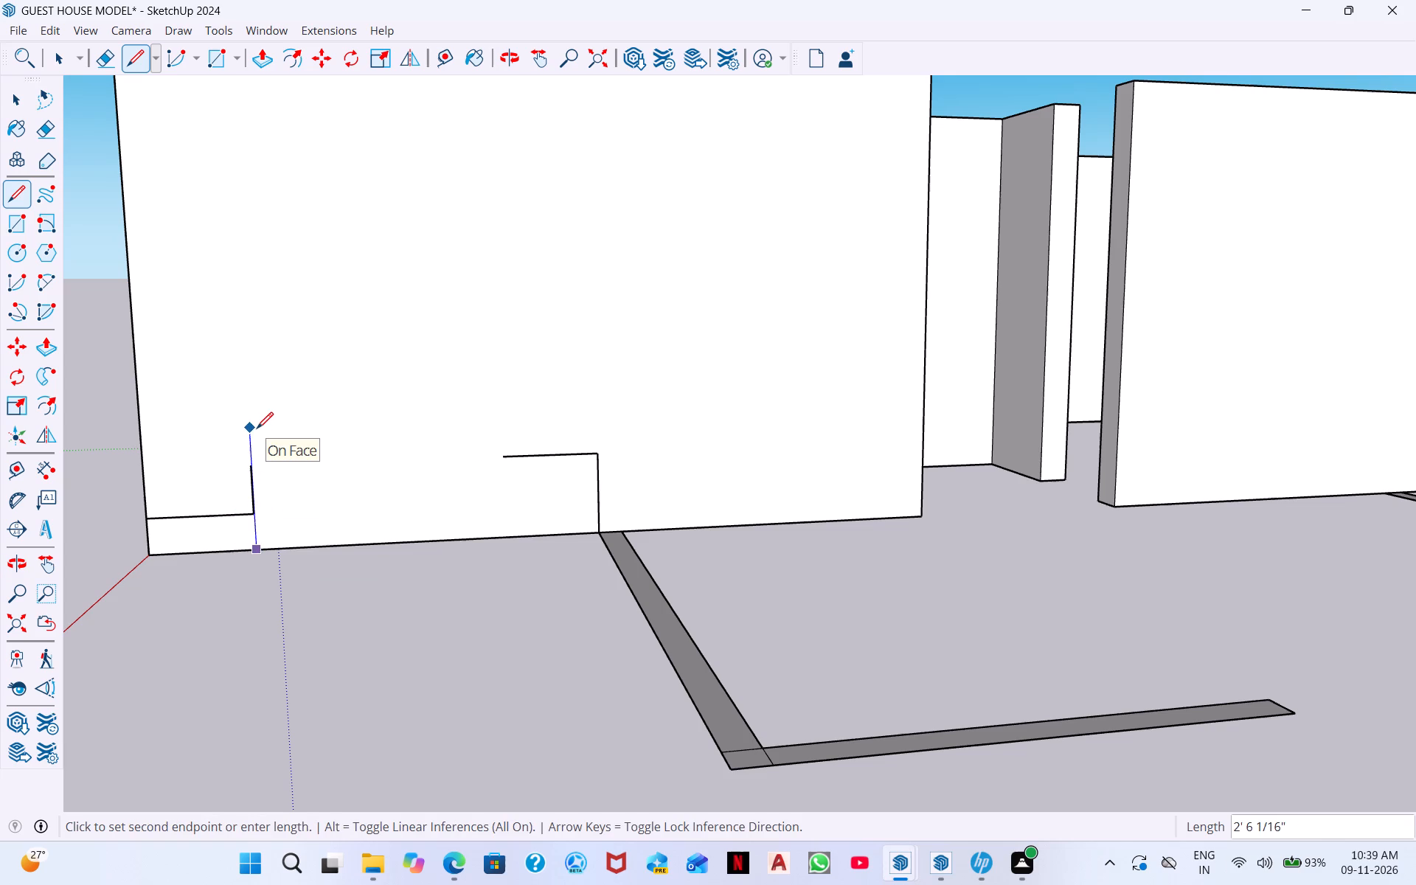
{"action": "key", "text": "2"}
{"action": "key", "text": "period"}
{"action": "type", "text": "5'"}
{"action": "key", "text": "Return"}
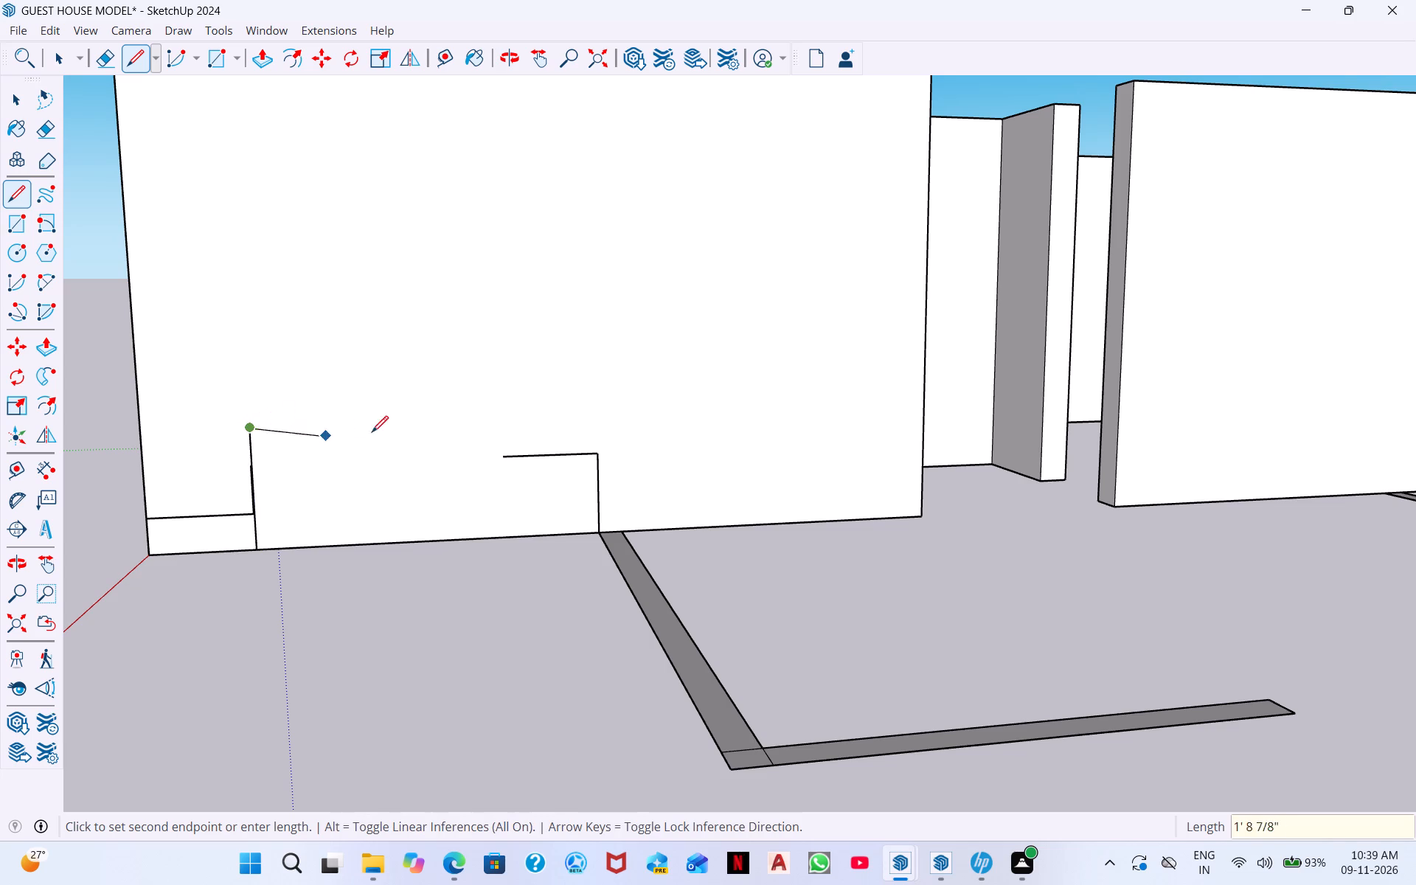
{"action": "left_click", "coordinate": [500, 420]}
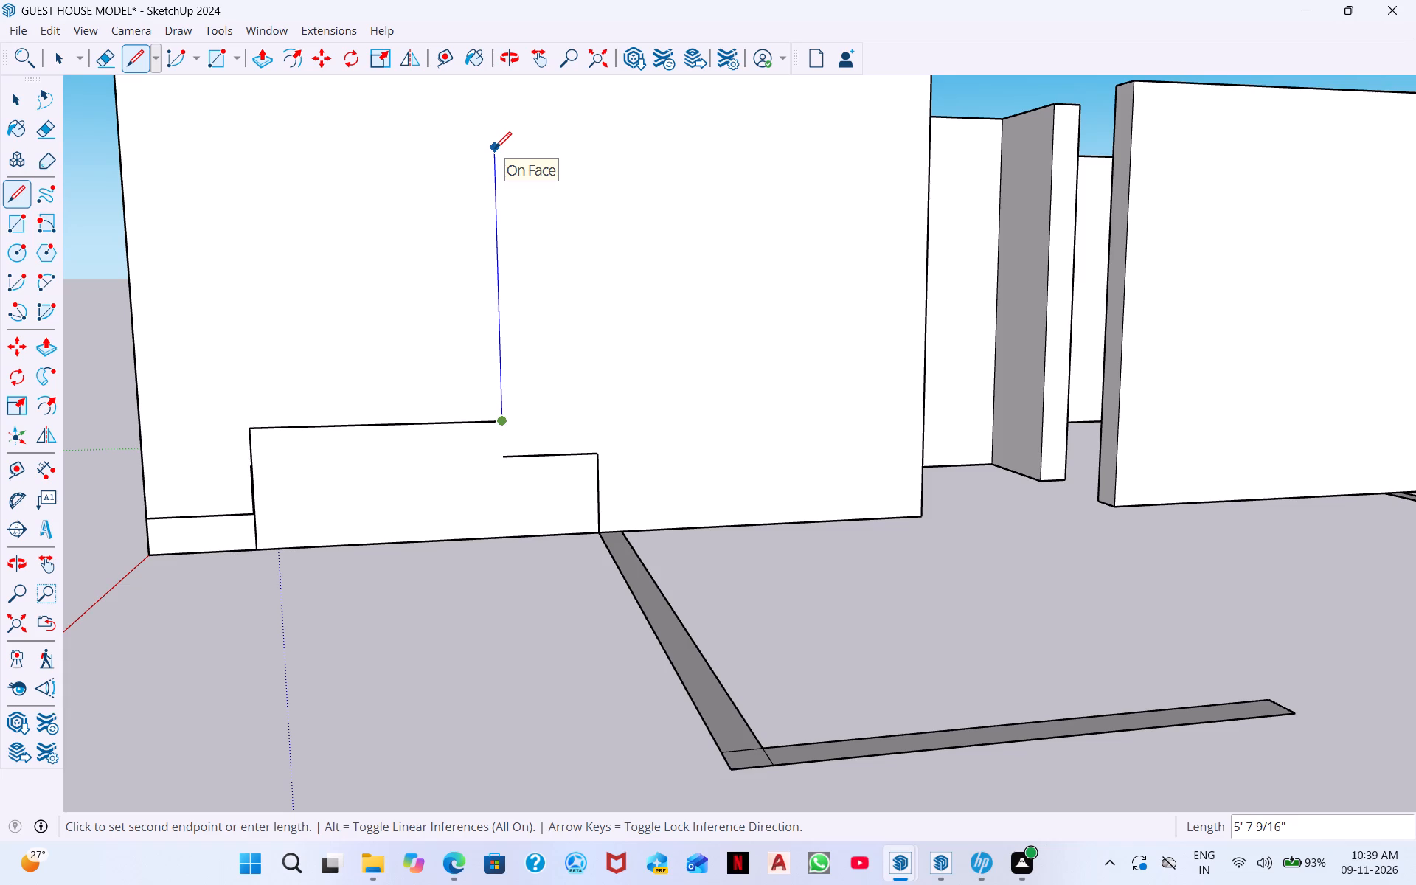
Complete the window outline on the front wall with 5.5' high vertical sides and a horizontal top edge.
{"action": "type", "text": "5.5"}
{"action": "scroll", "coordinate": [502, 159], "scroll_direction": "down", "scroll_amount": 4}
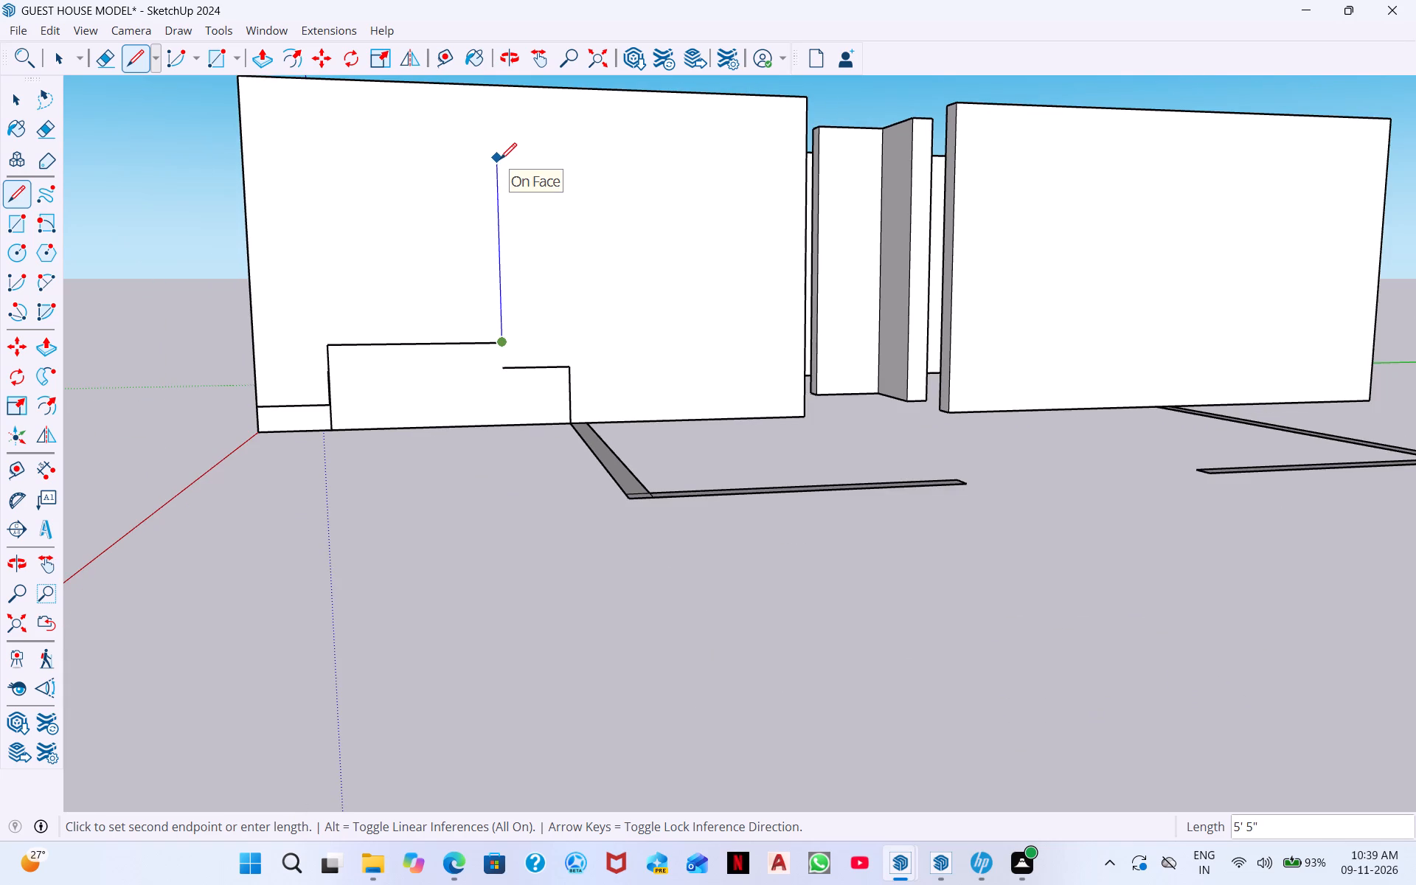
{"action": "key", "text": "BackSpace"}
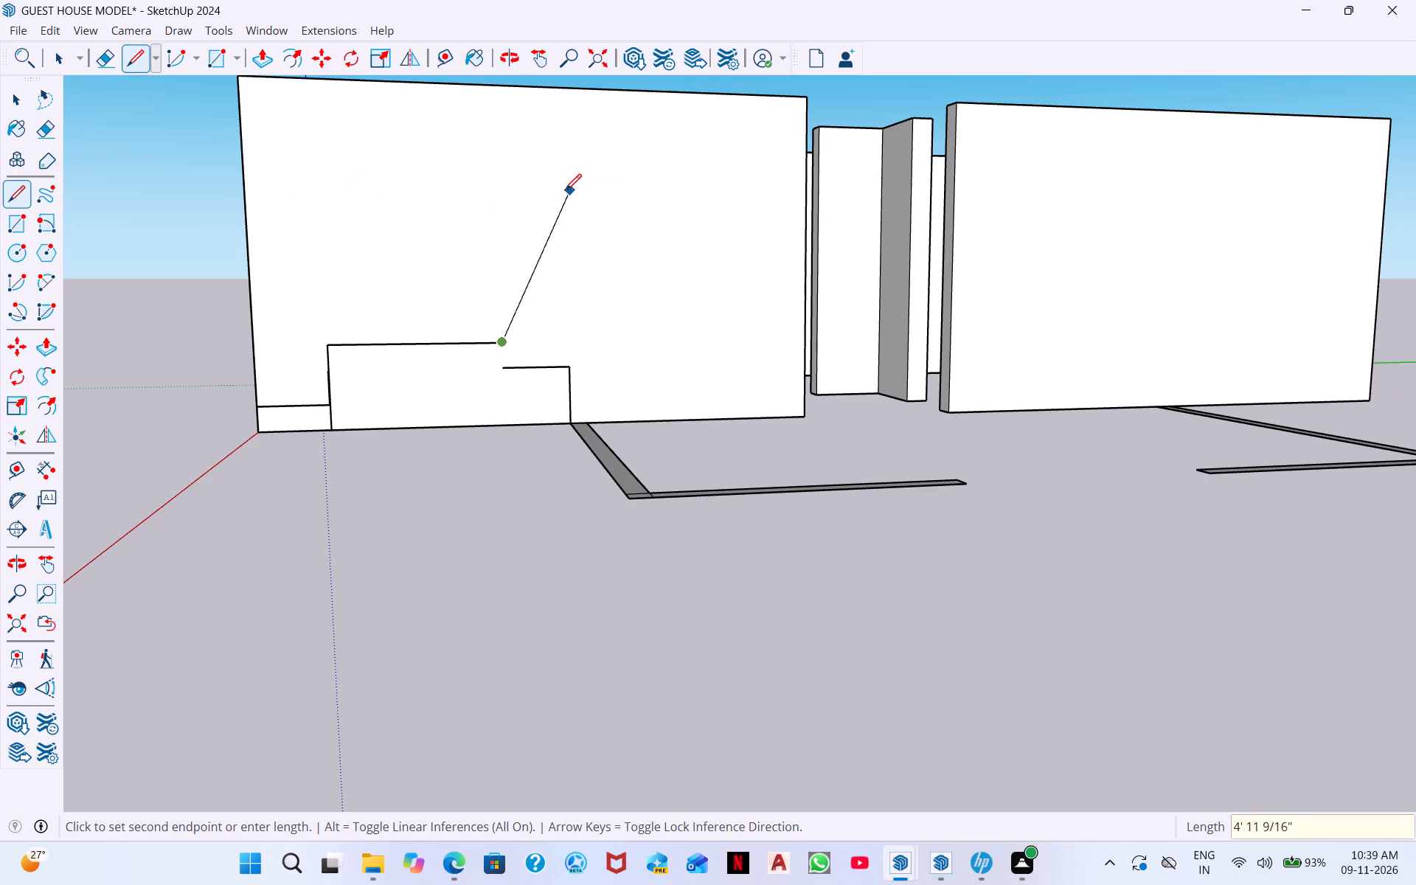
{"action": "type", "text": "5.5"}
{"action": "key", "text": "apostrophe"}
{"action": "key", "text": "Return"}
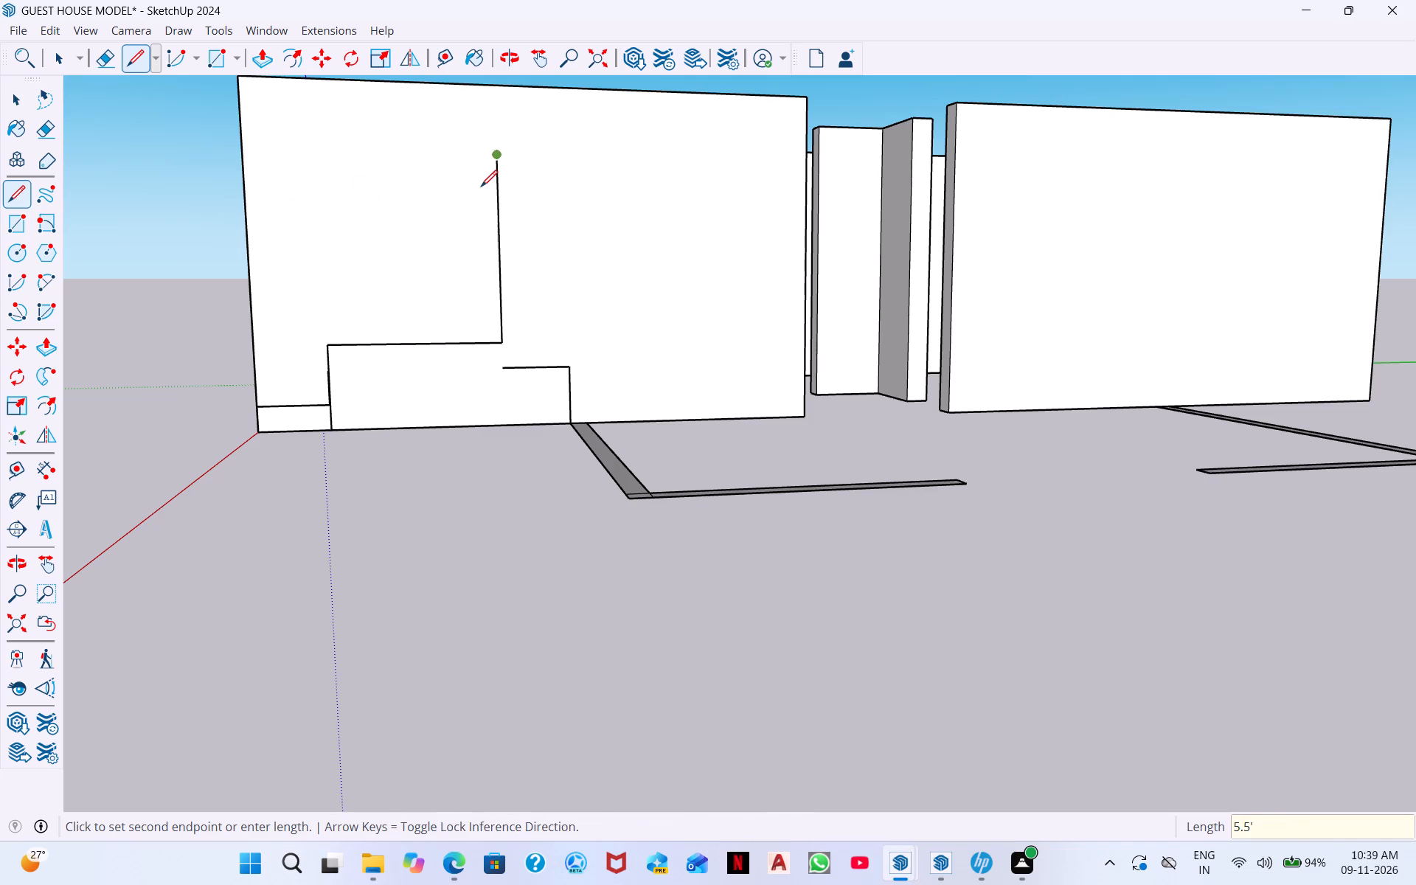
{"action": "left_click", "coordinate": [317, 153]}
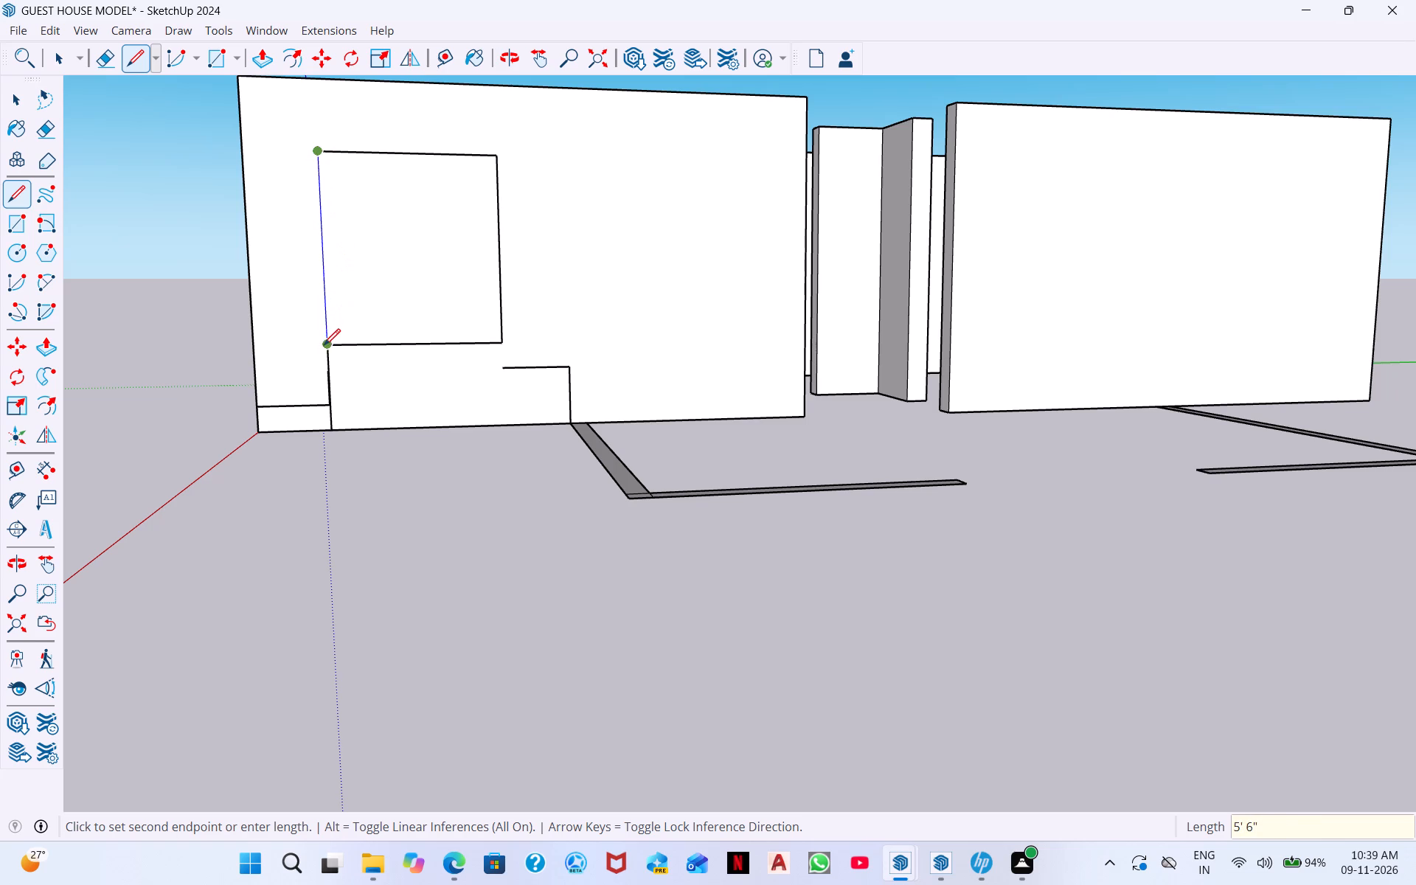
{"action": "left_click", "coordinate": [324, 345]}
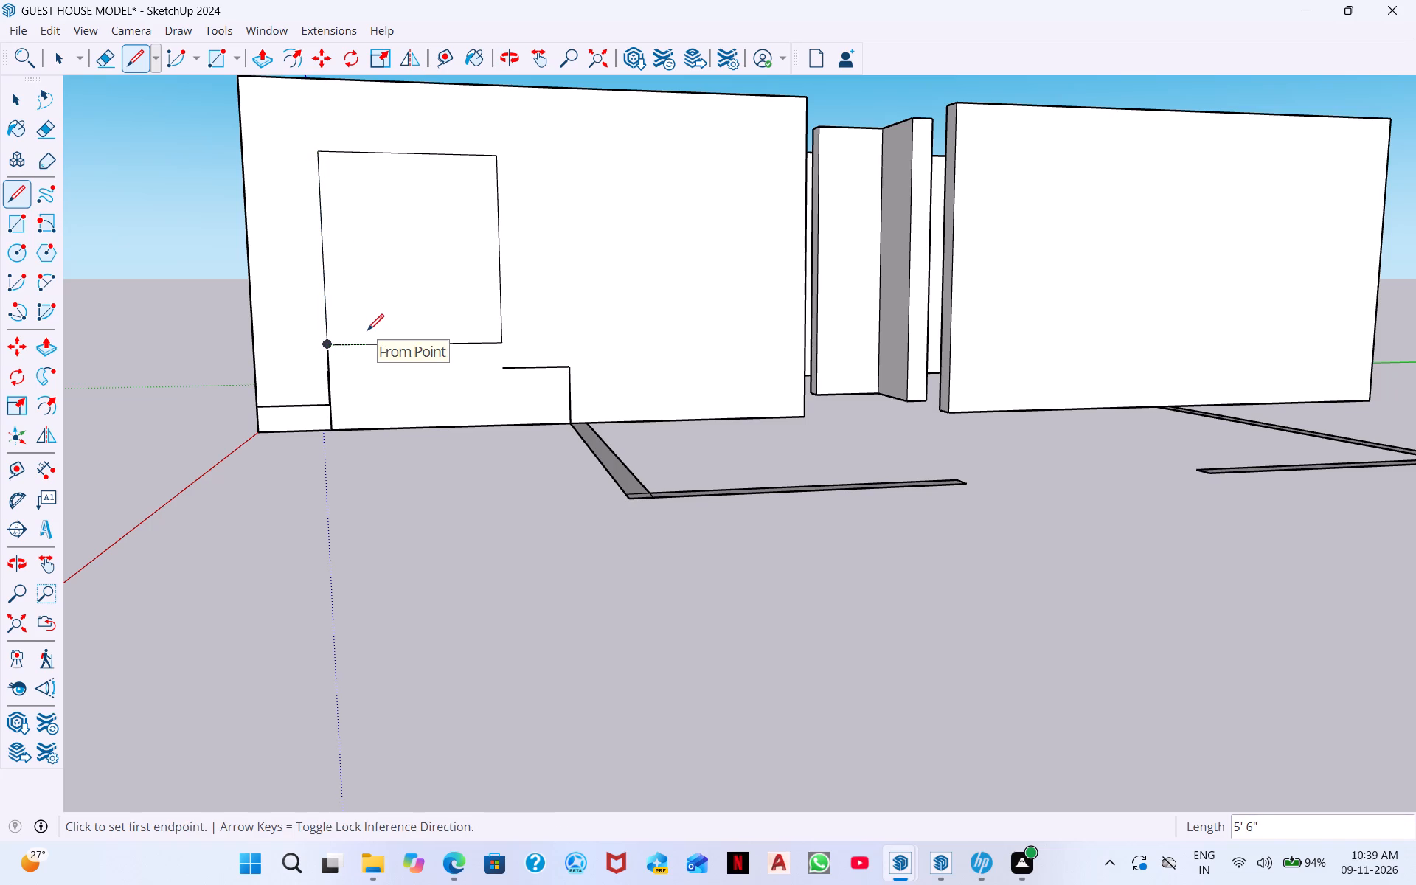
{"action": "key", "text": "space"}
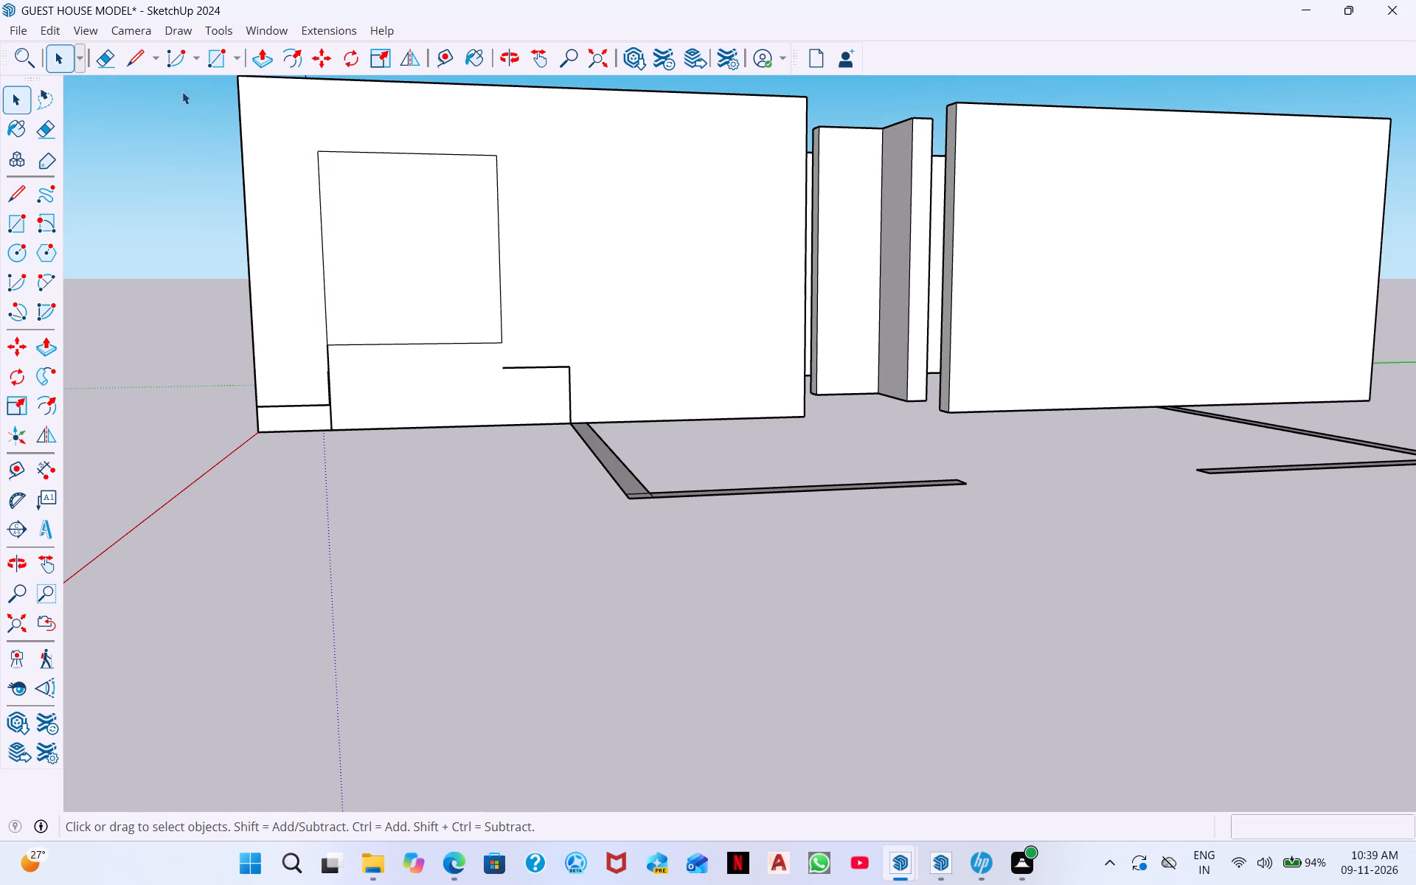
Erase the leftover stepped and vertical guide lines below the window outline on the front wall.
{"action": "left_click", "coordinate": [108, 54]}
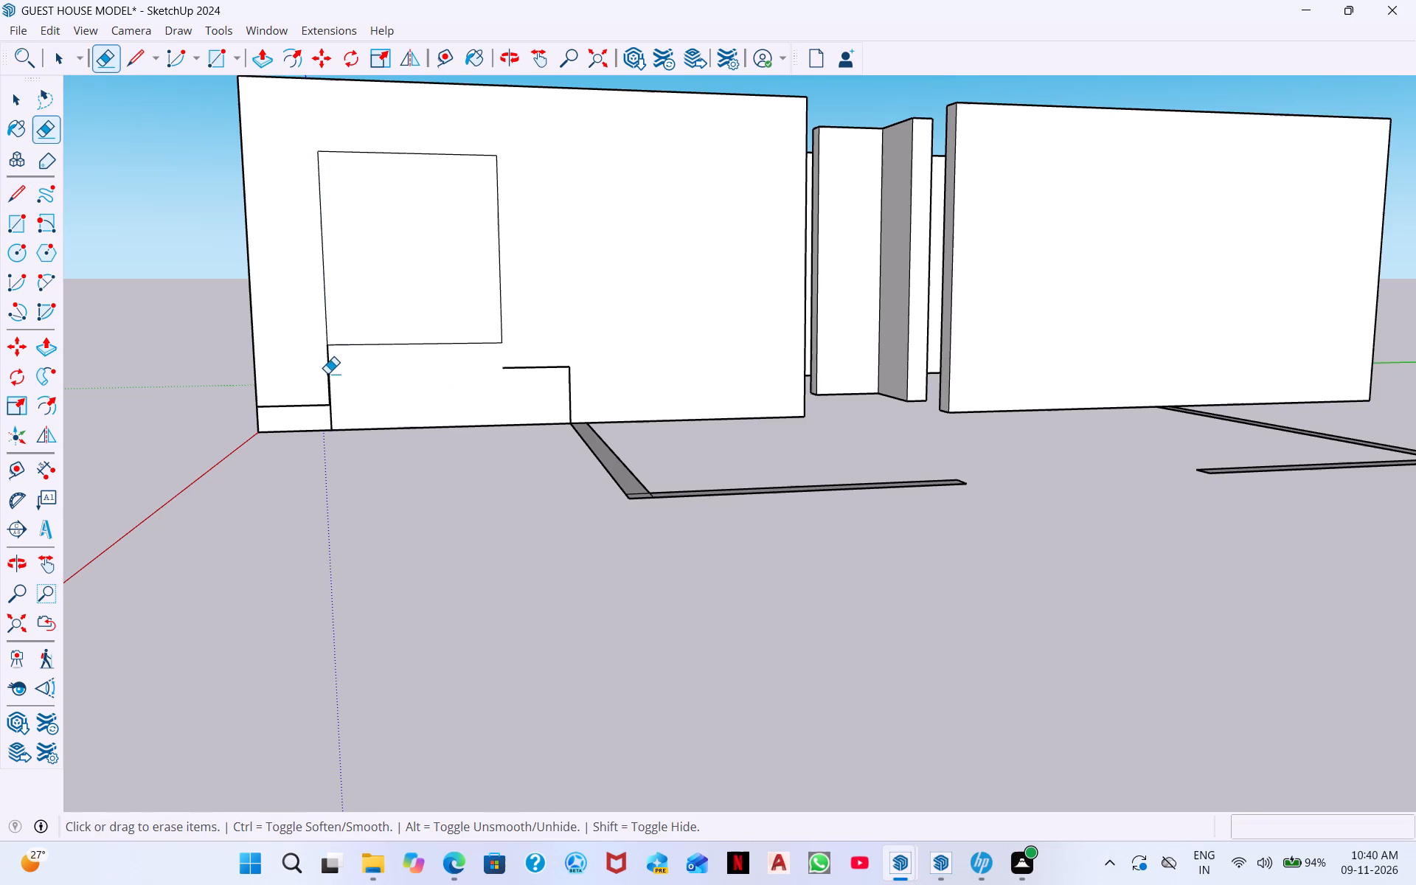
{"action": "left_click", "coordinate": [328, 378]}
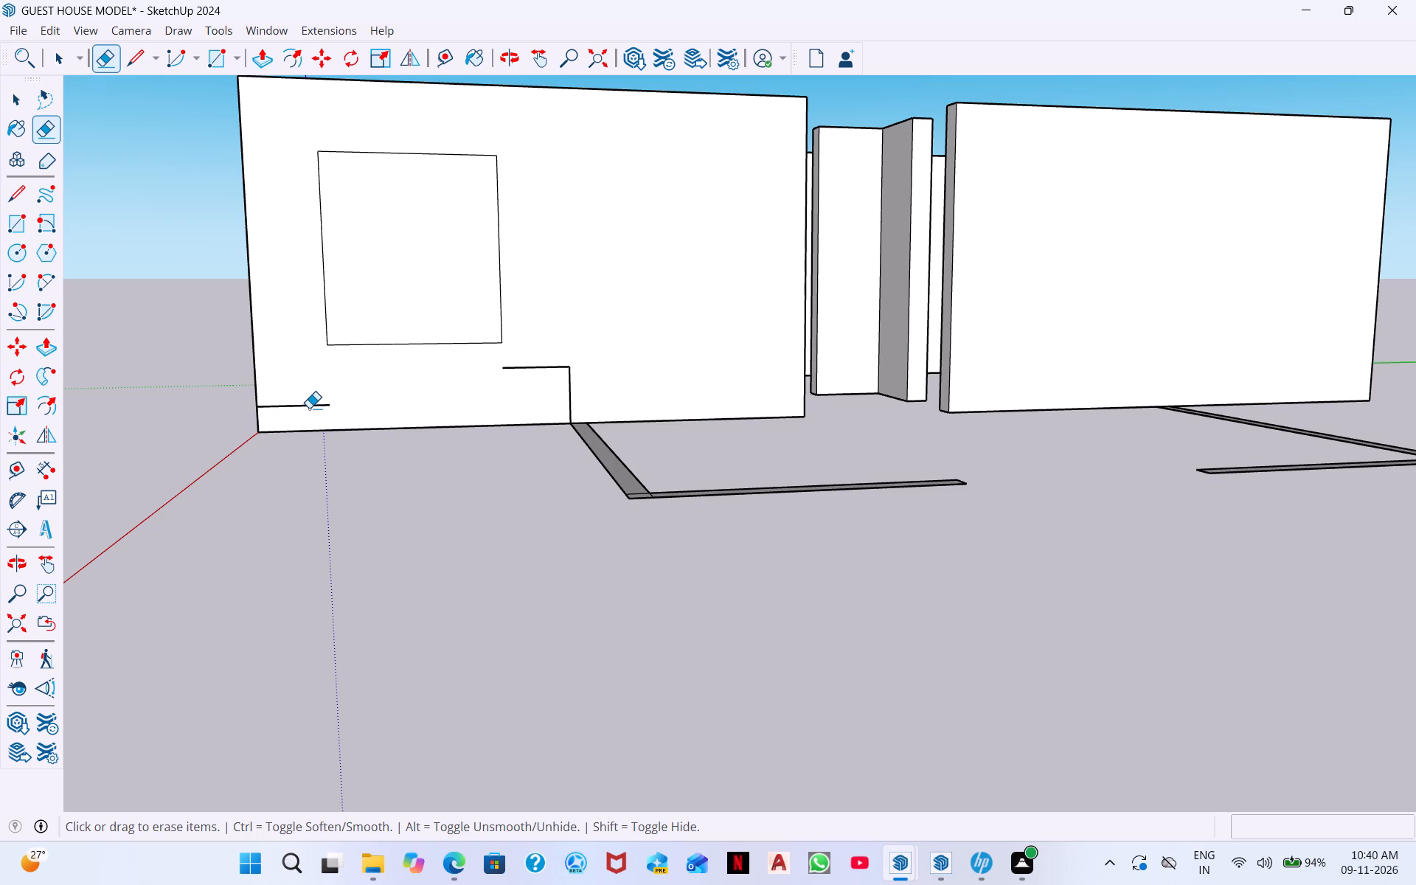
{"action": "left_click", "coordinate": [309, 408]}
{"action": "left_click", "coordinate": [285, 406]}
{"action": "left_click", "coordinate": [524, 365]}
{"action": "left_click", "coordinate": [530, 371]}
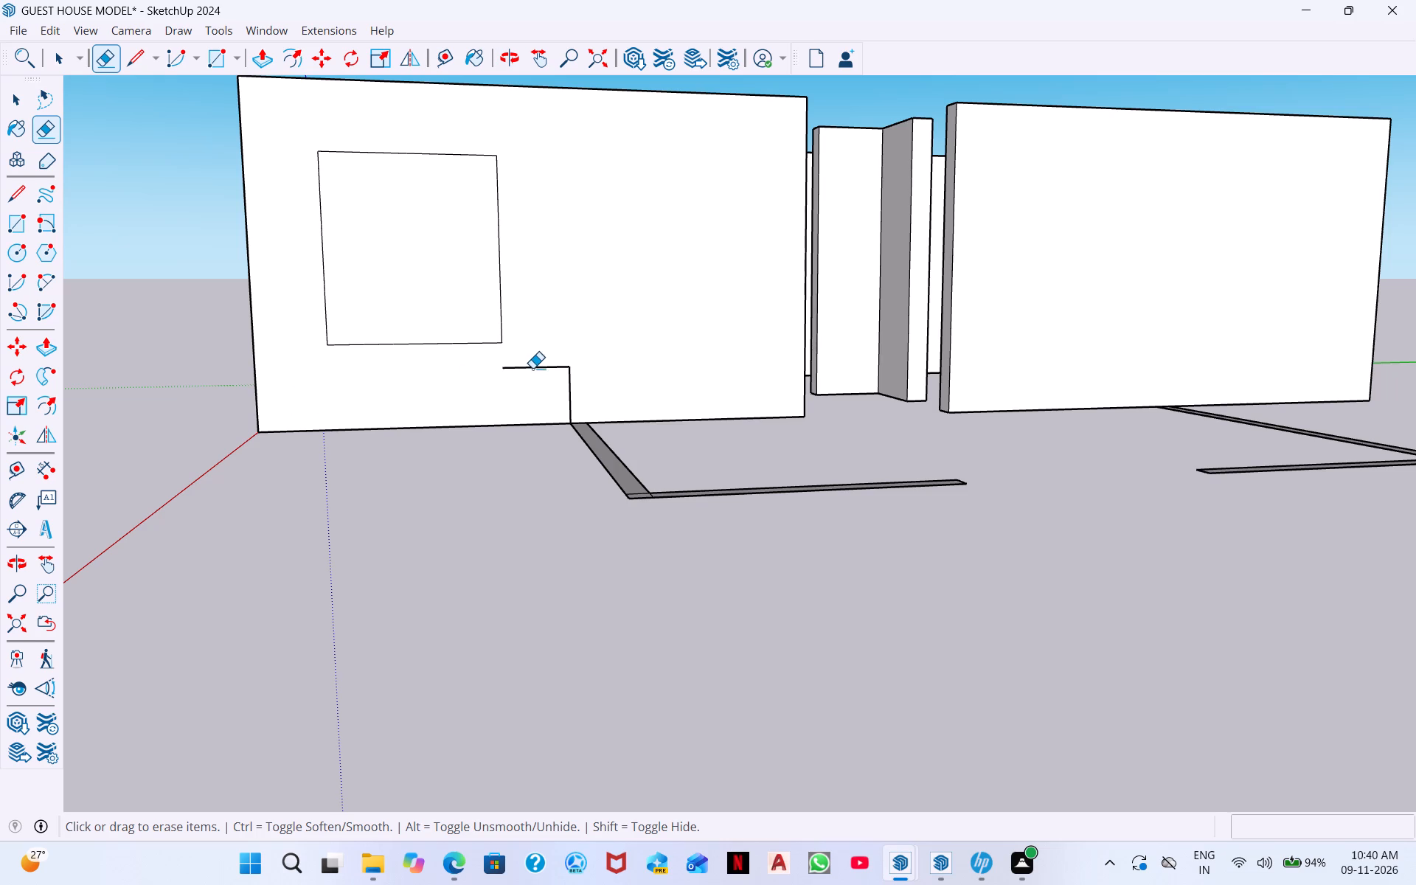
{"action": "left_click", "coordinate": [532, 368]}
{"action": "left_click", "coordinate": [569, 382]}
Draw a 2' horizontal line inward from the second front wall's outer edge, level with the first window outline's bottom.
{"action": "scroll", "coordinate": [561, 388], "scroll_direction": "down", "scroll_amount": 4}
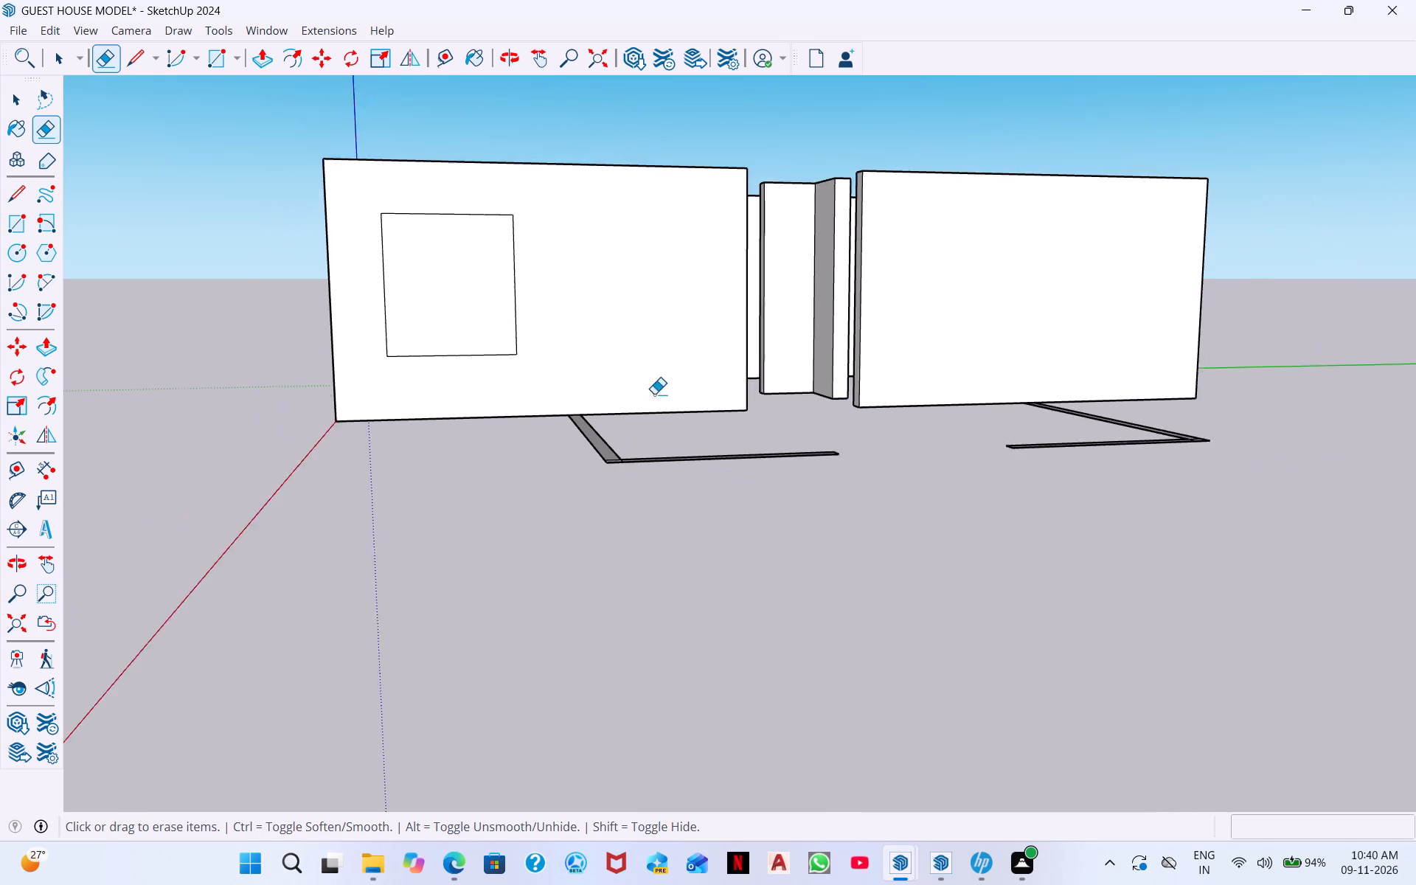
{"action": "scroll", "coordinate": [654, 394], "scroll_direction": "down", "scroll_amount": 2}
{"action": "middle_click_drag", "start_coordinate": [518, 409], "coordinate": [925, 387]}
{"action": "middle_click_drag", "start_coordinate": [736, 433], "coordinate": [870, 400]}
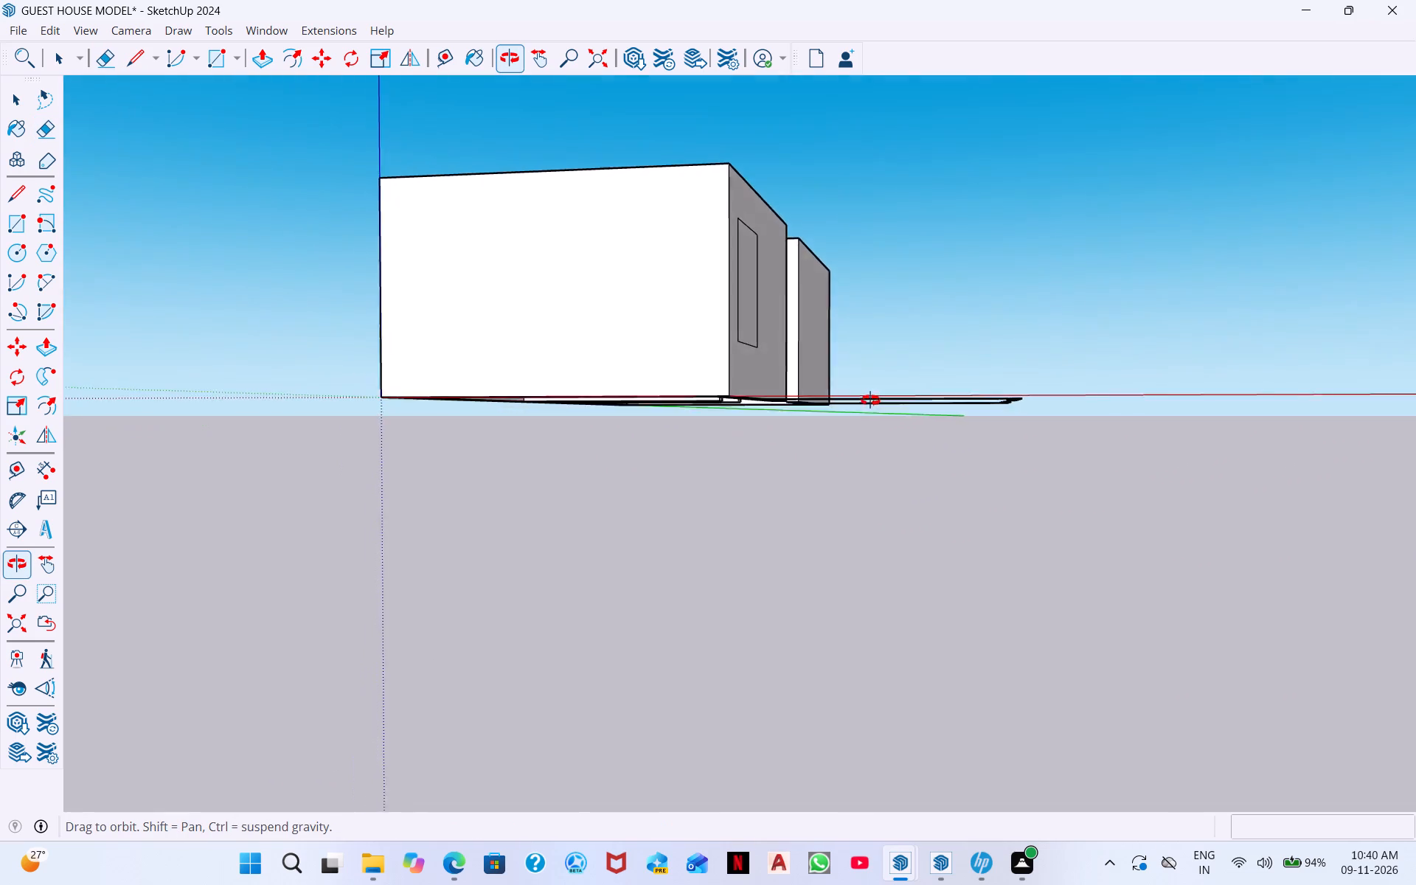
{"action": "middle_click_drag", "start_coordinate": [870, 400], "coordinate": [325, 422]}
{"action": "middle_click_drag", "start_coordinate": [594, 414], "coordinate": [446, 435]}
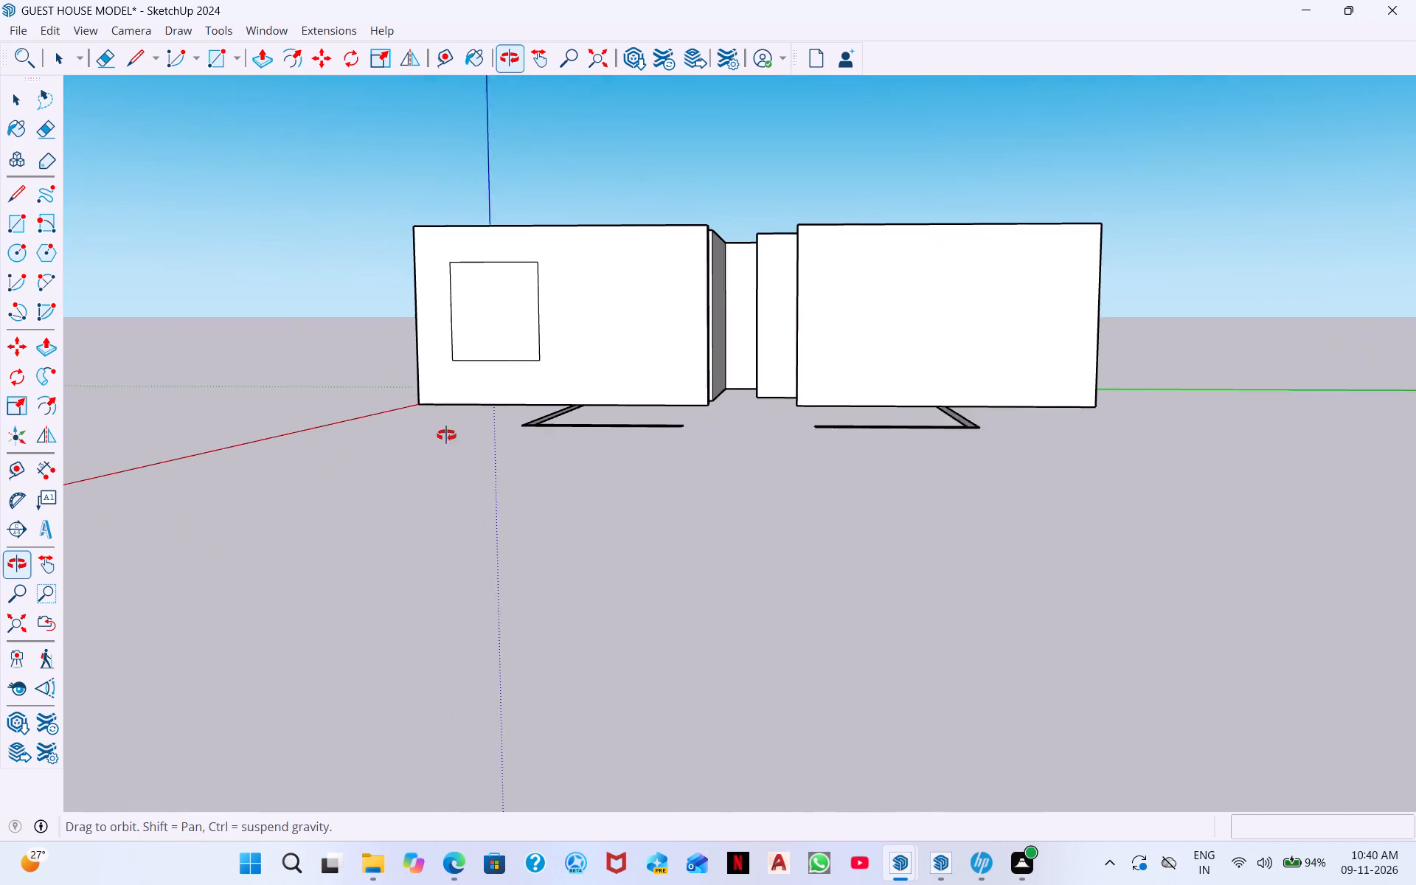
{"action": "middle_click_drag", "start_coordinate": [446, 435], "coordinate": [440, 435]}
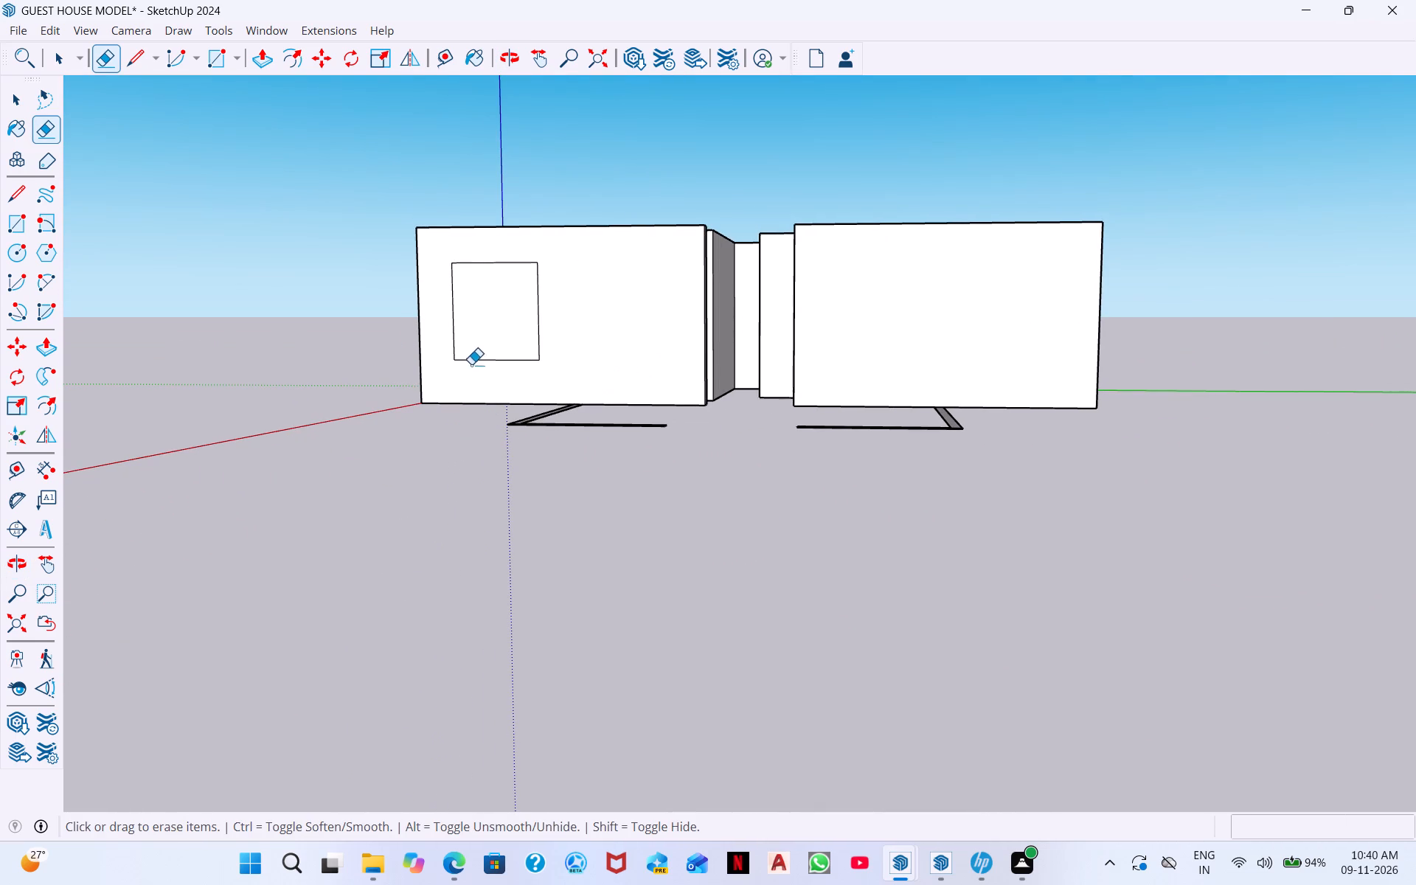
{"action": "scroll", "coordinate": [557, 378], "scroll_direction": "down", "scroll_amount": 1}
{"action": "middle_click_drag", "start_coordinate": [564, 407], "coordinate": [582, 510]}
{"action": "middle_click_drag", "start_coordinate": [503, 420], "coordinate": [569, 440]}
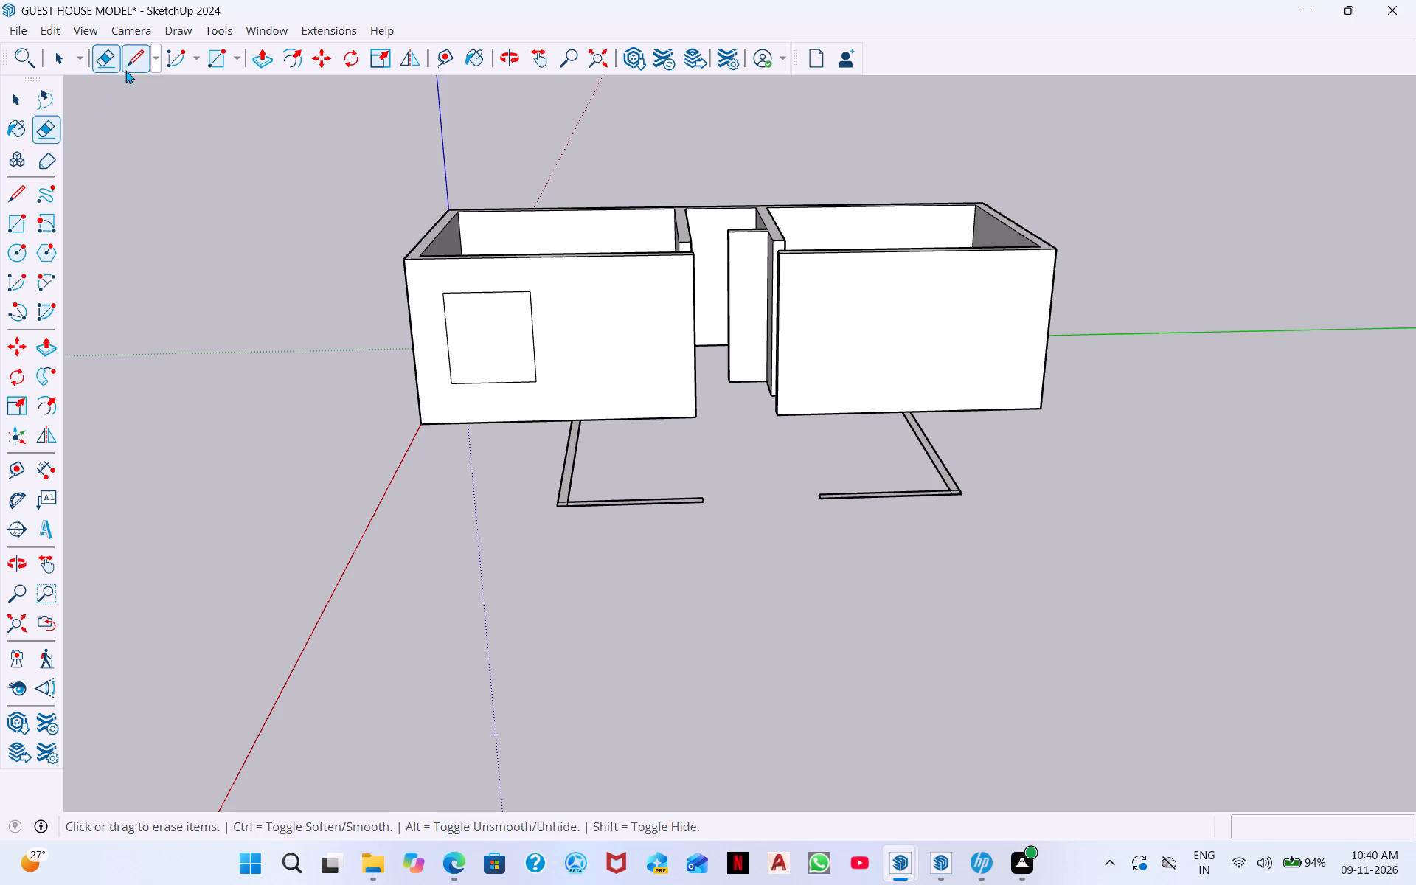
{"action": "left_click", "coordinate": [133, 65]}
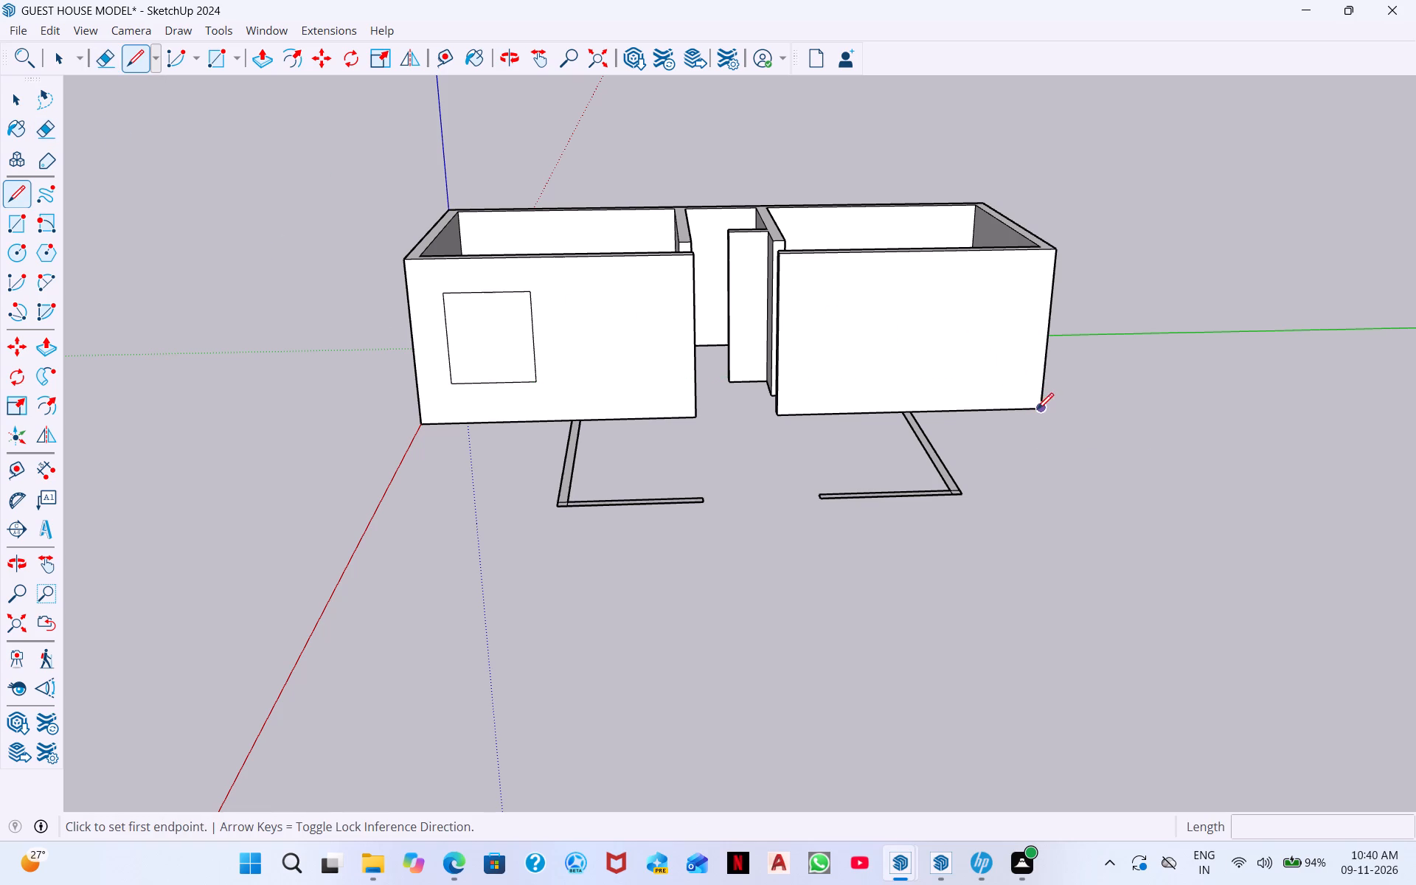
{"action": "left_click", "coordinate": [1045, 369]}
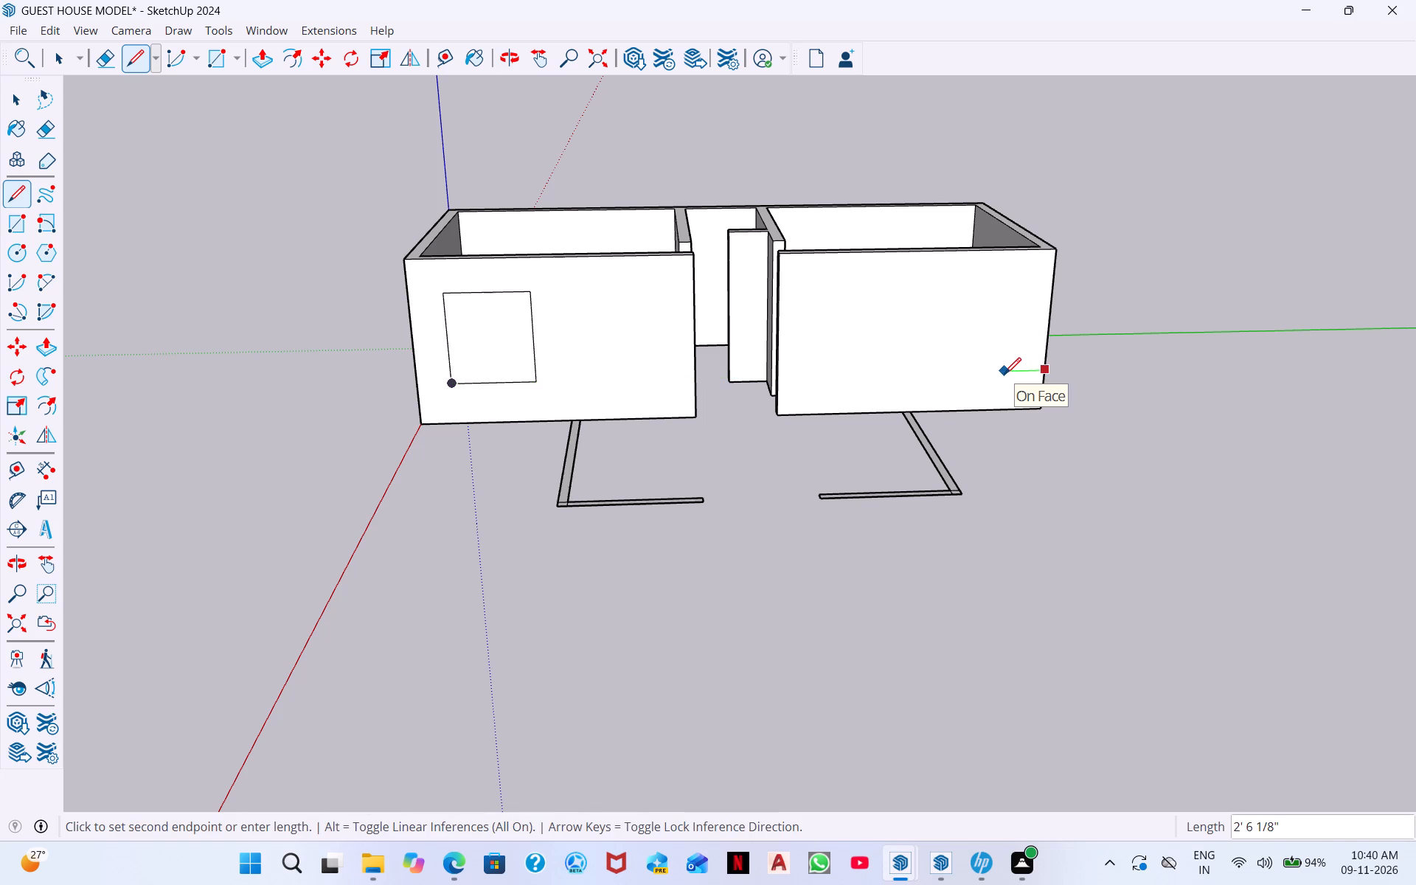
{"action": "type", "text": "2'"}
{"action": "key", "text": "Return"}
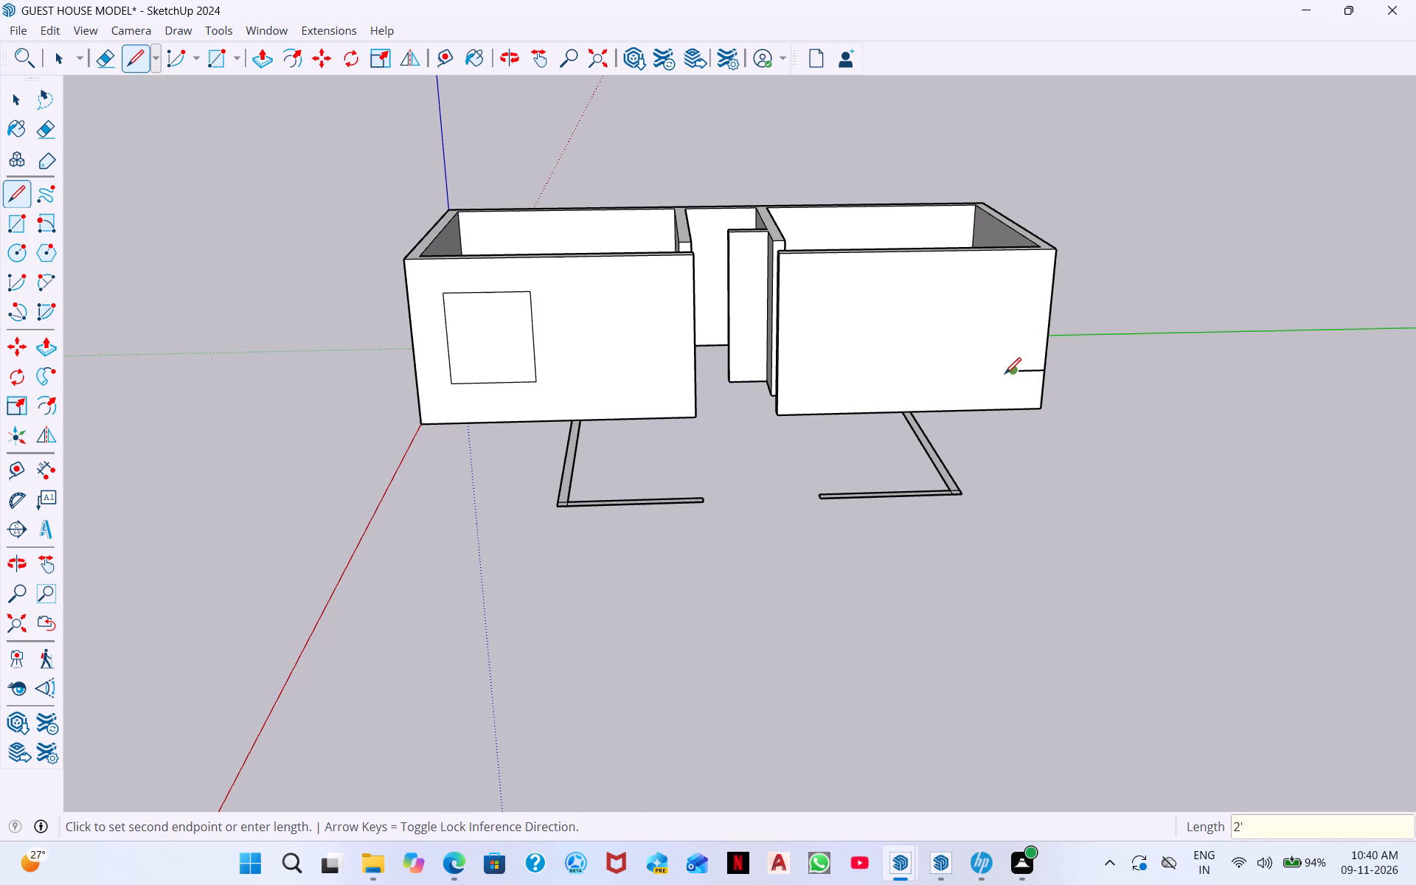
{"action": "key", "text": "space"}
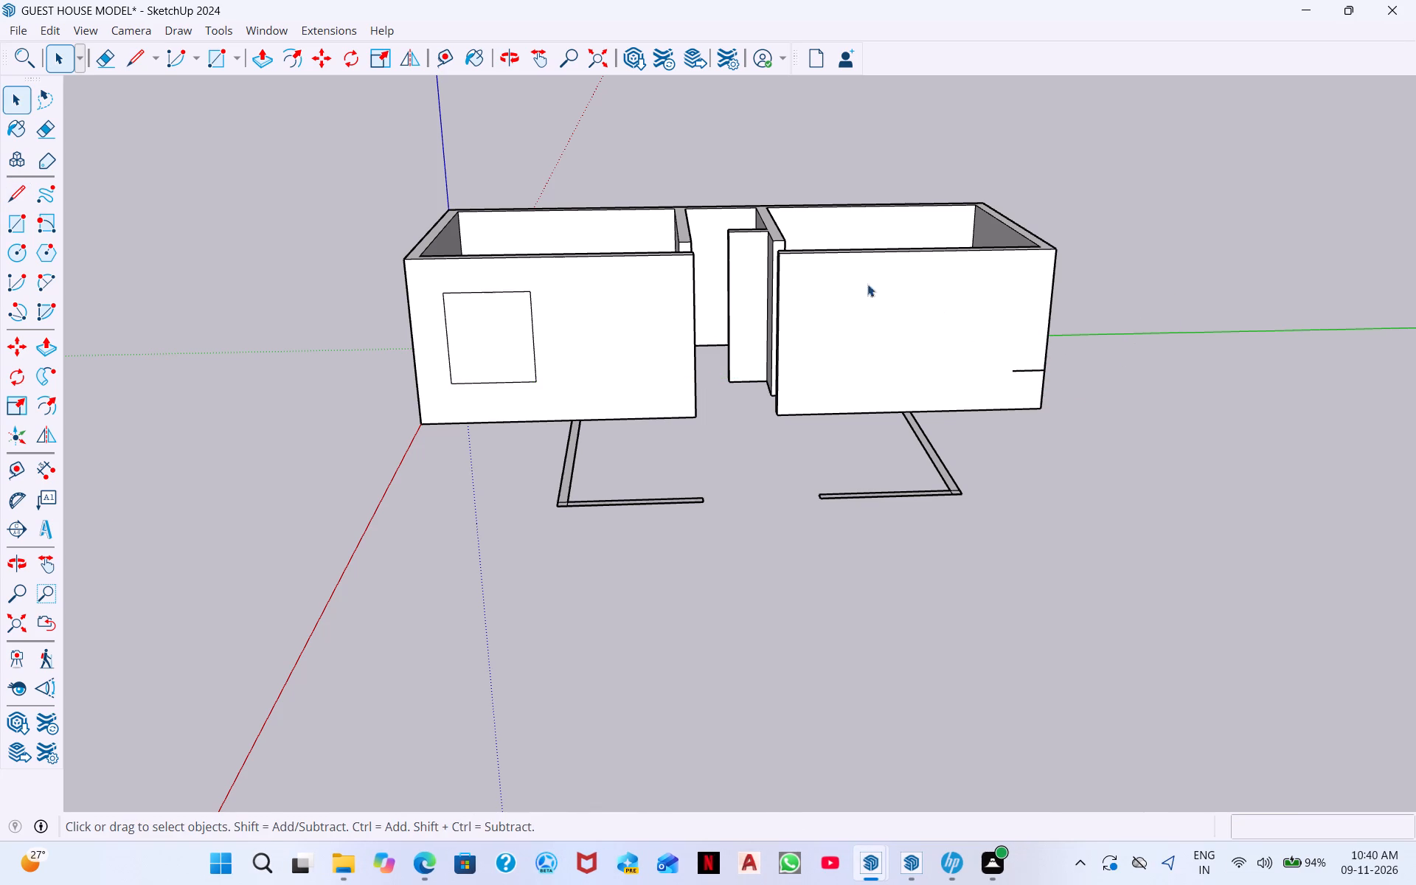
Copy the four window outline edges to the second front wall, placing the lower corner at the inner end of the 2' line.
{"action": "scroll", "coordinate": [474, 350], "scroll_direction": "up", "scroll_amount": 4}
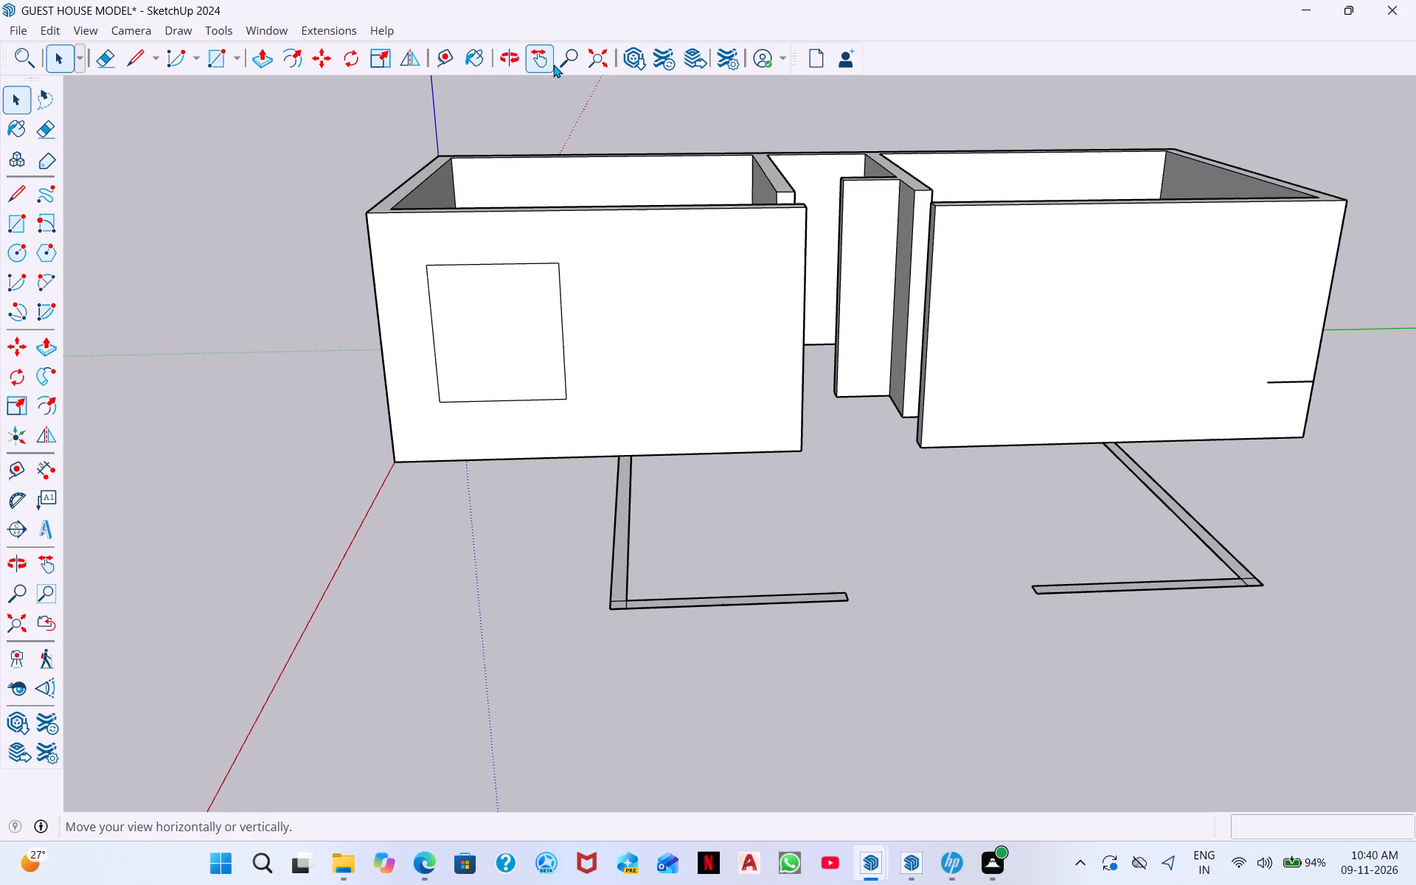
{"action": "left_click", "coordinate": [485, 401]}
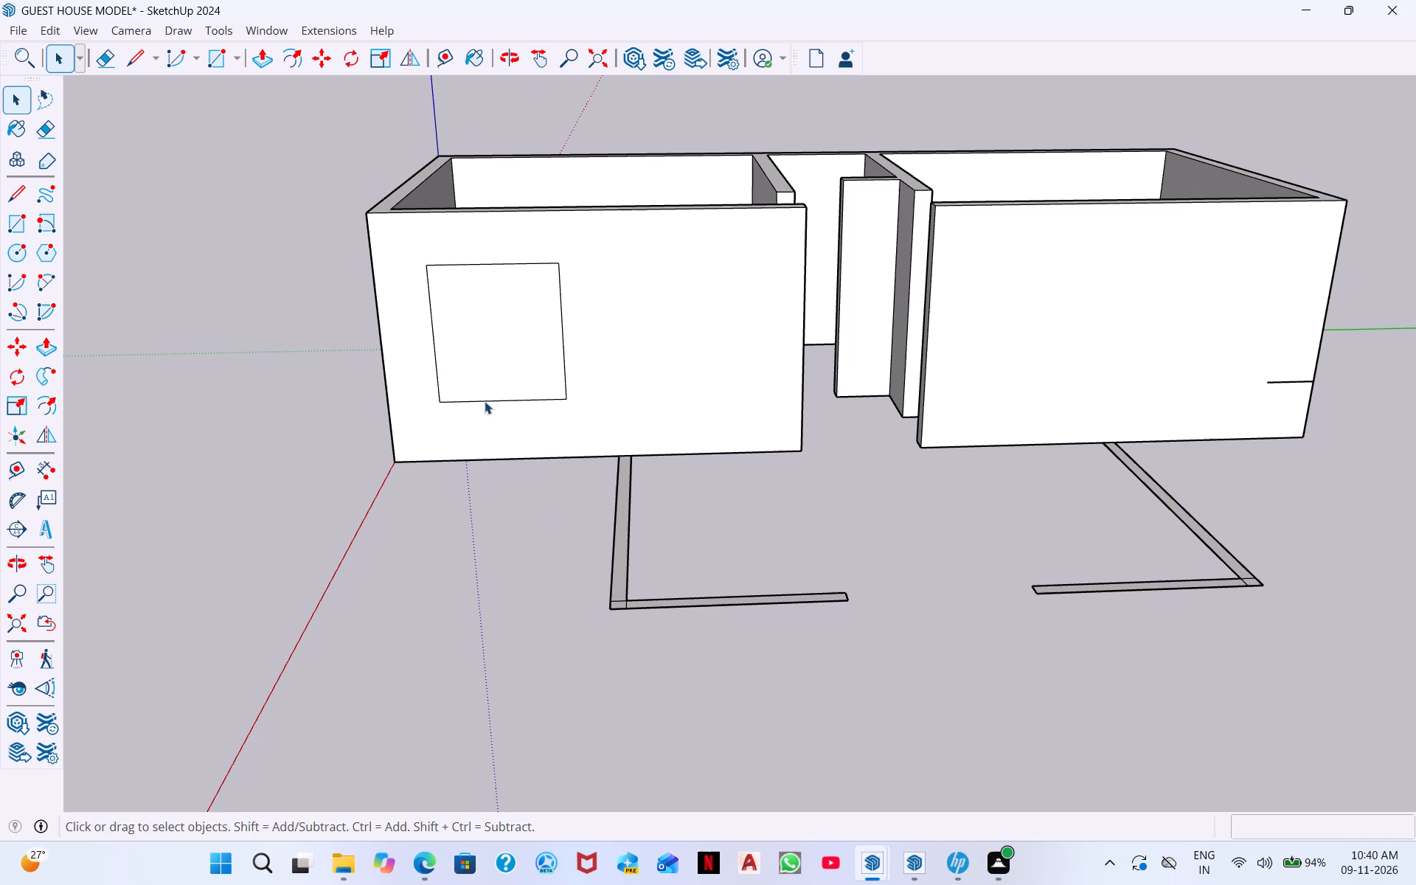
{"action": "left_click", "coordinate": [437, 389], "text": "shift"}
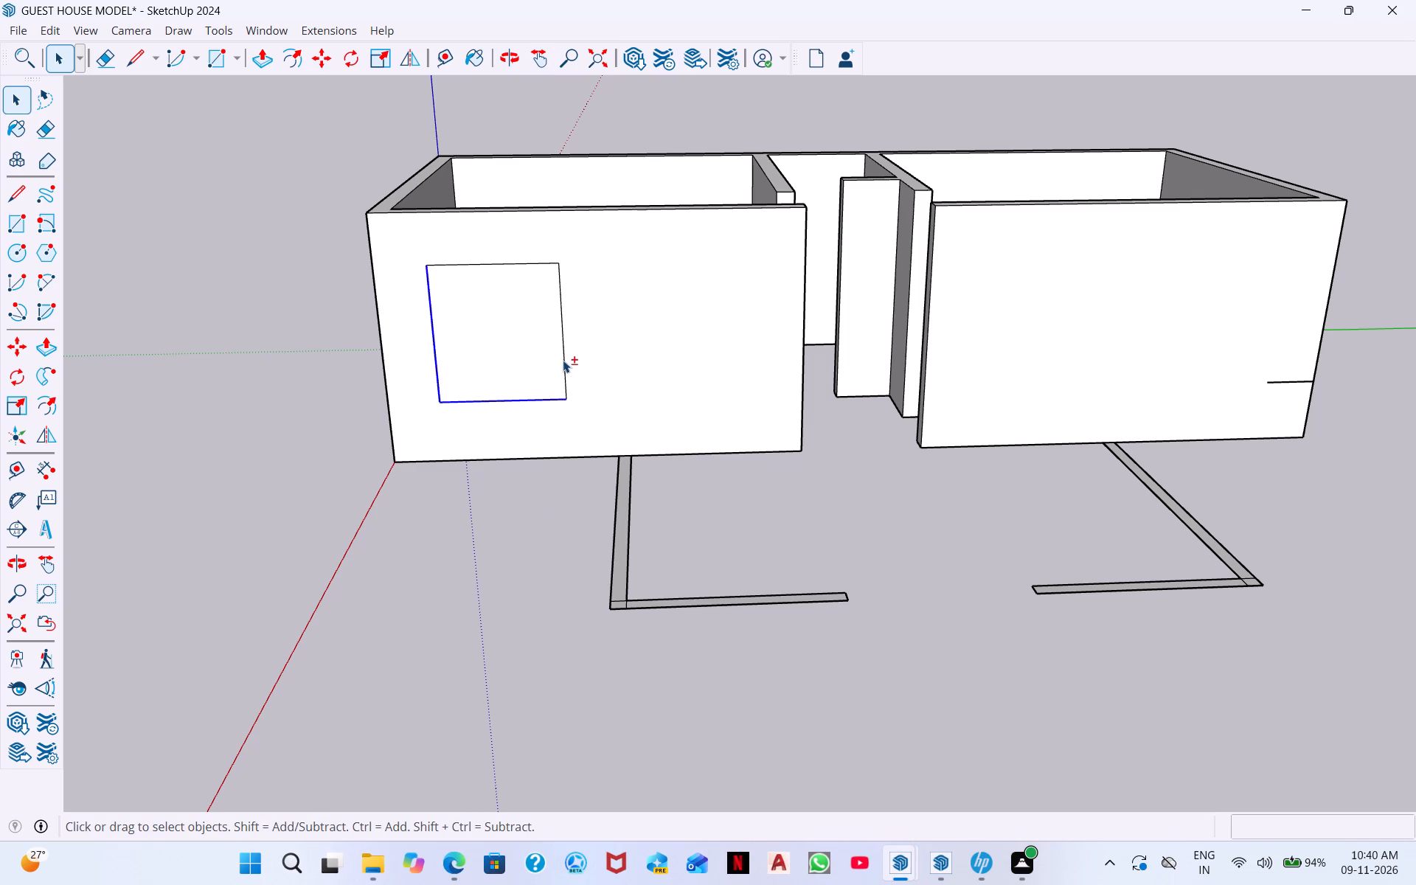
{"action": "left_click", "coordinate": [563, 360], "text": "shift"}
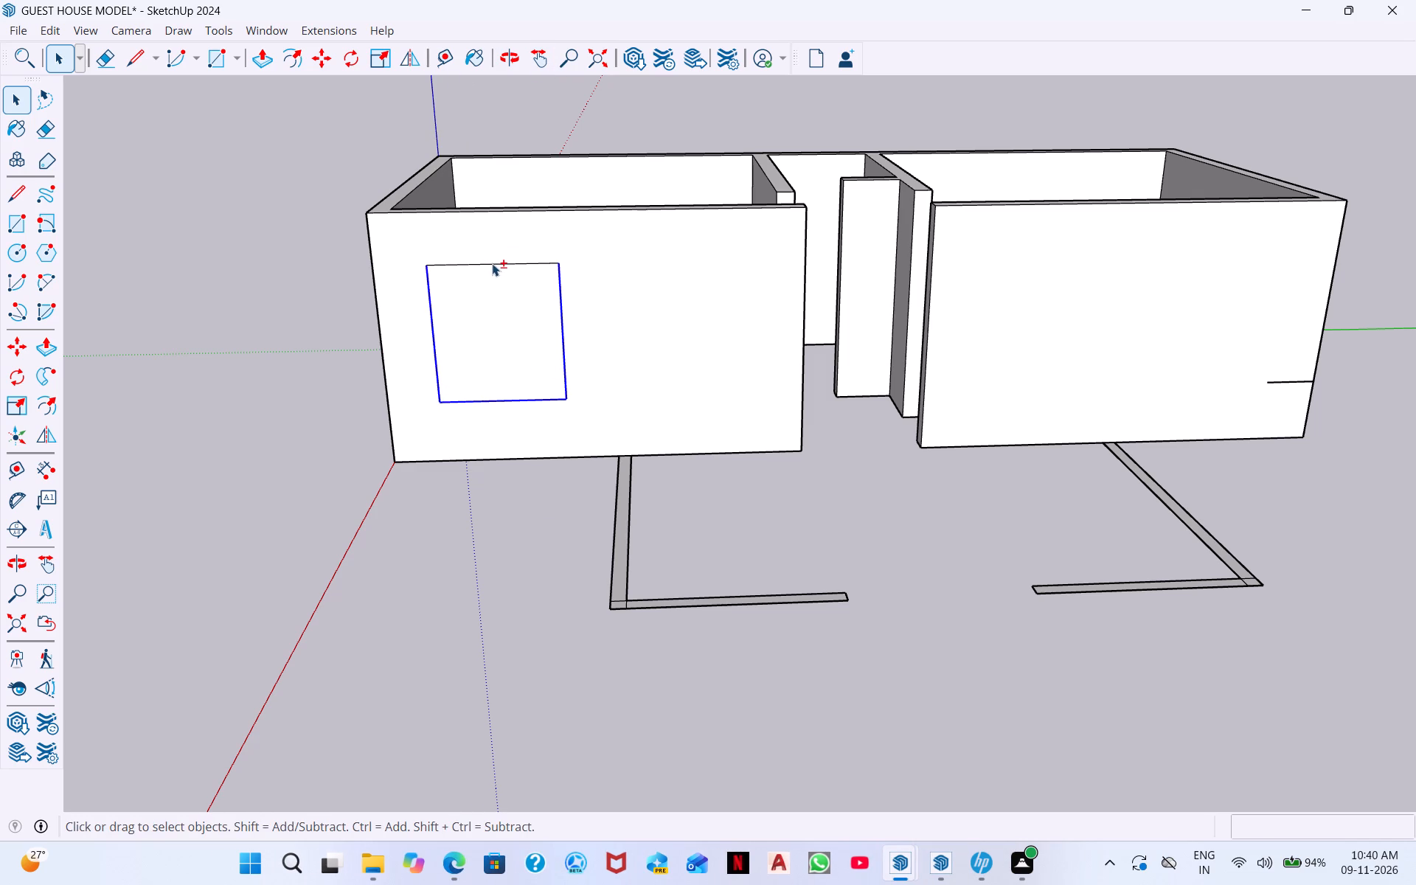
{"action": "left_click", "coordinate": [492, 263], "text": "shift"}
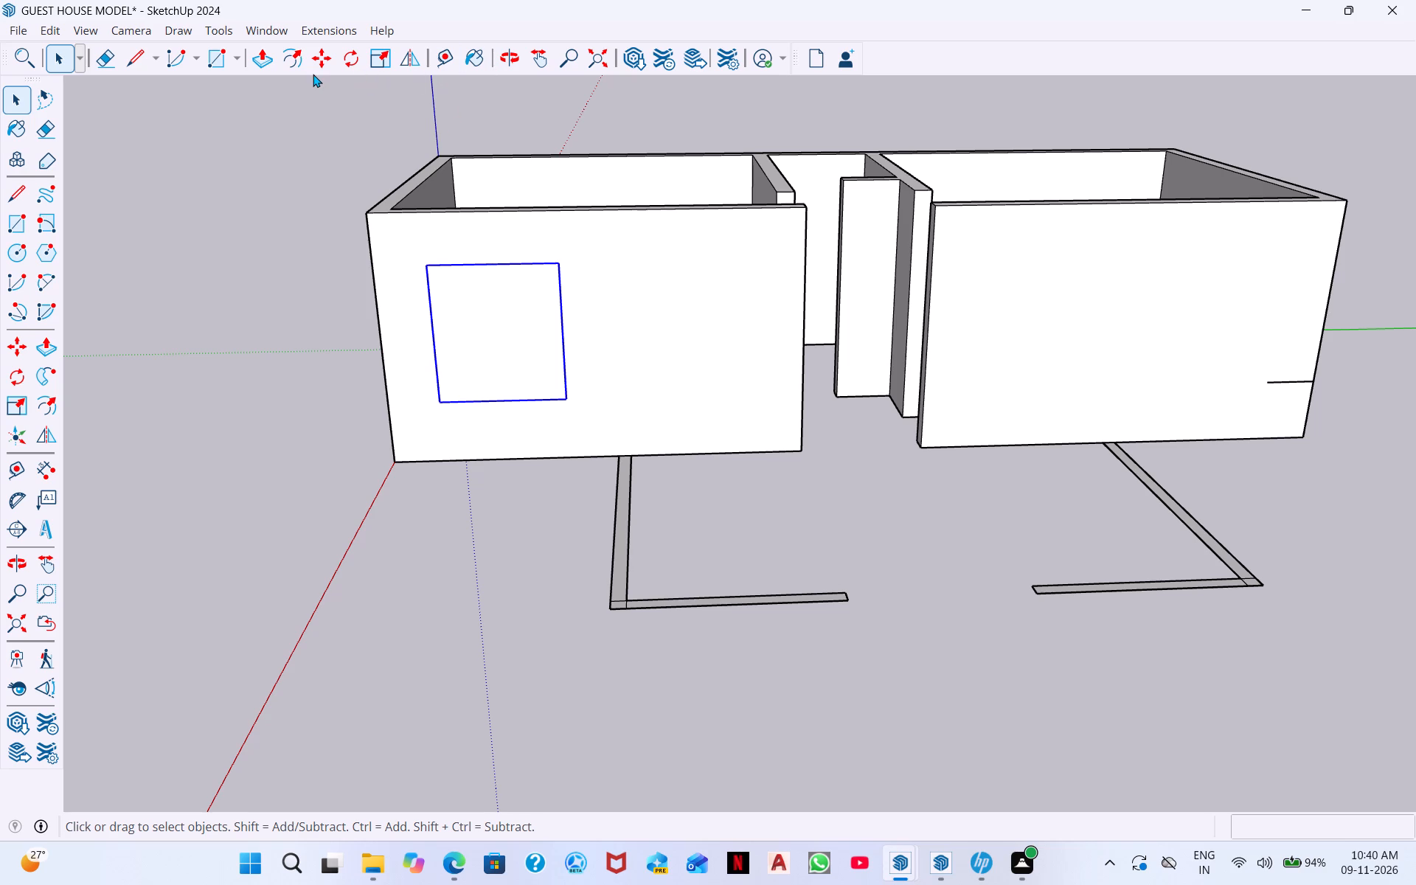
{"action": "left_click", "coordinate": [318, 68], "text": "shift"}
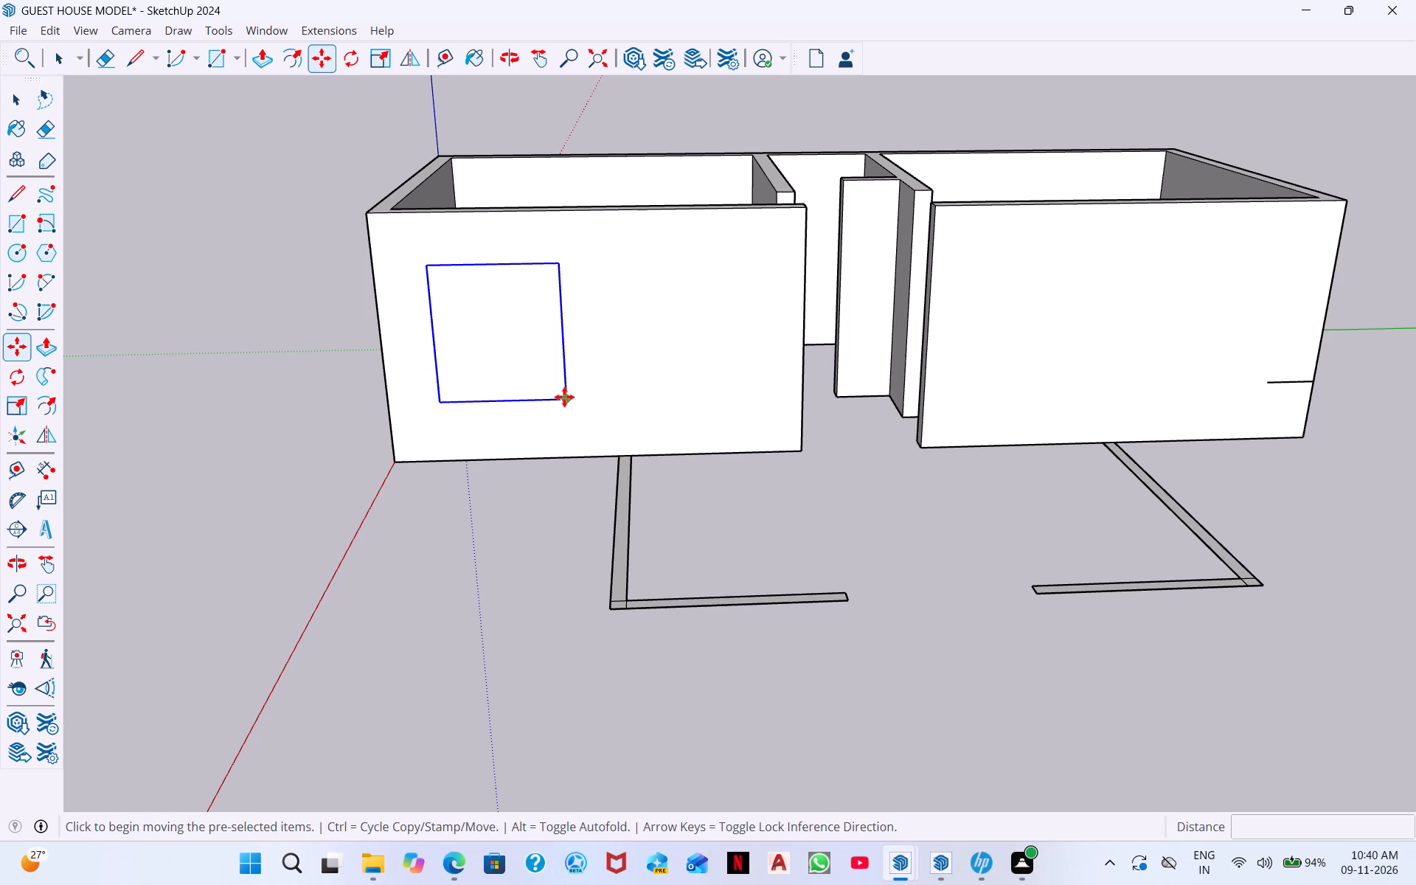
{"action": "left_click", "coordinate": [566, 400]}
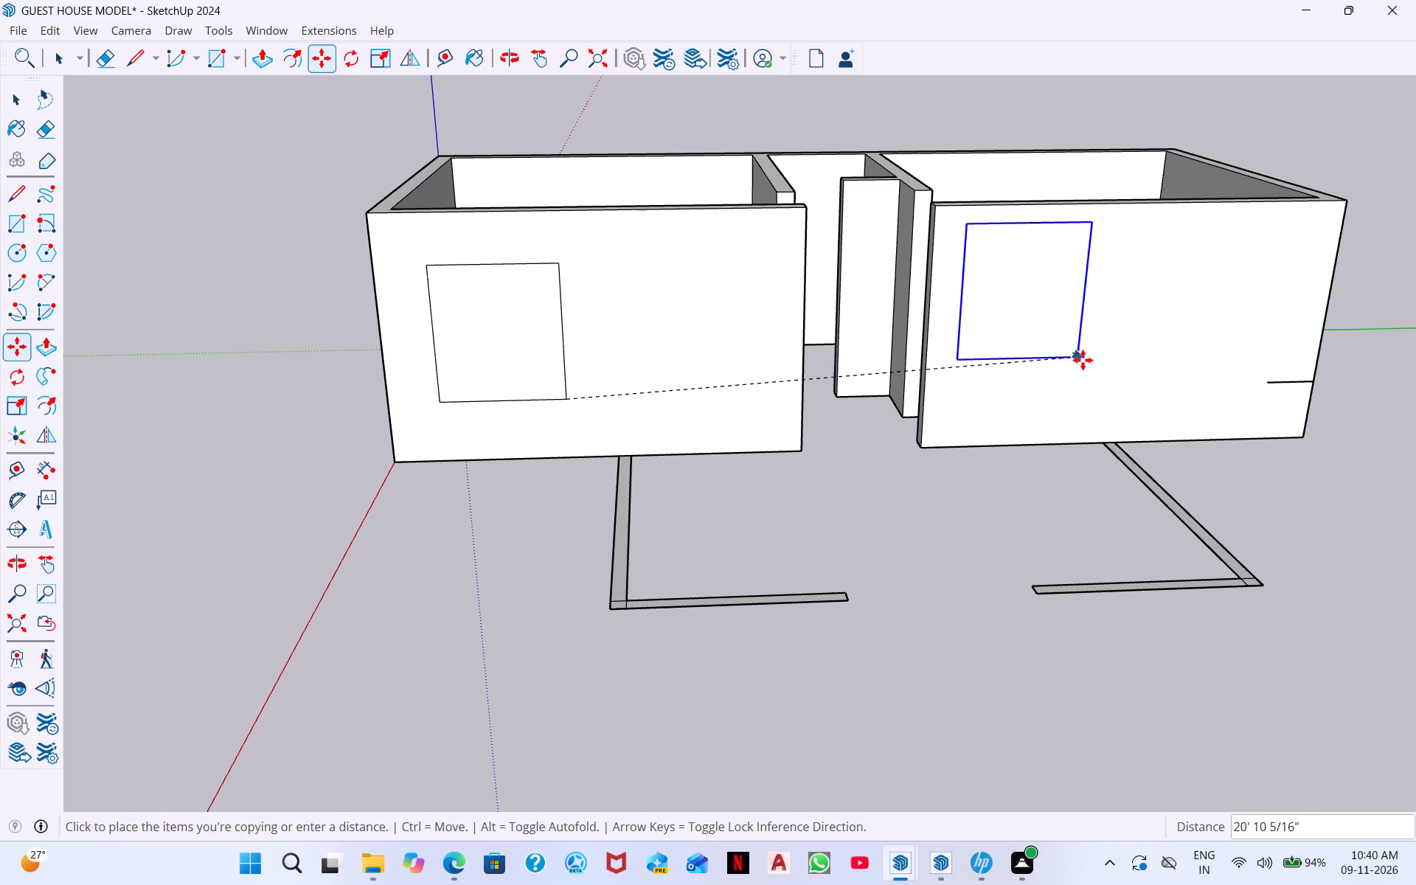
{"action": "left_click", "coordinate": [1274, 384]}
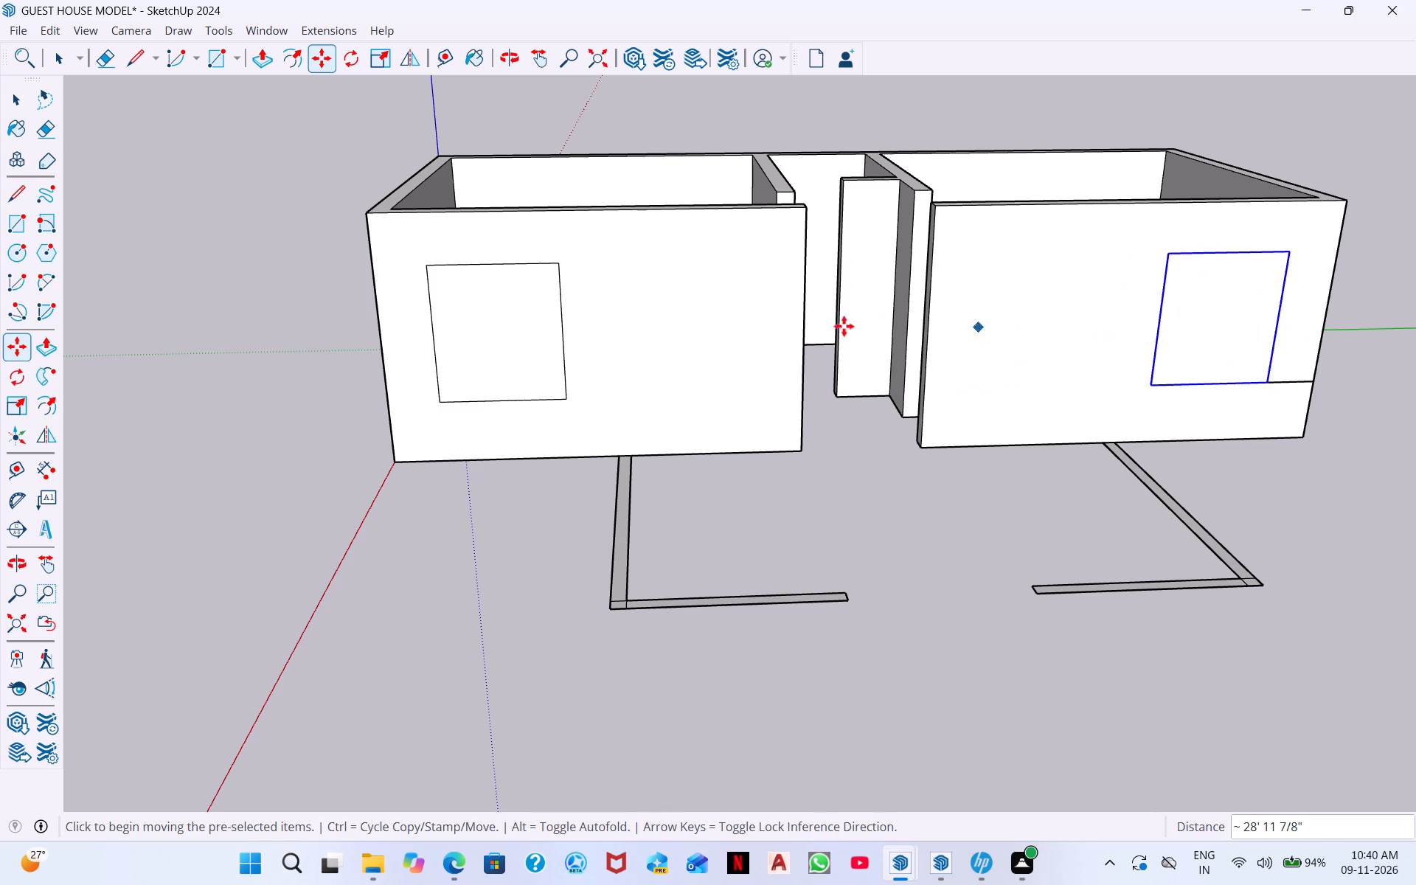
{"action": "key", "text": "space"}
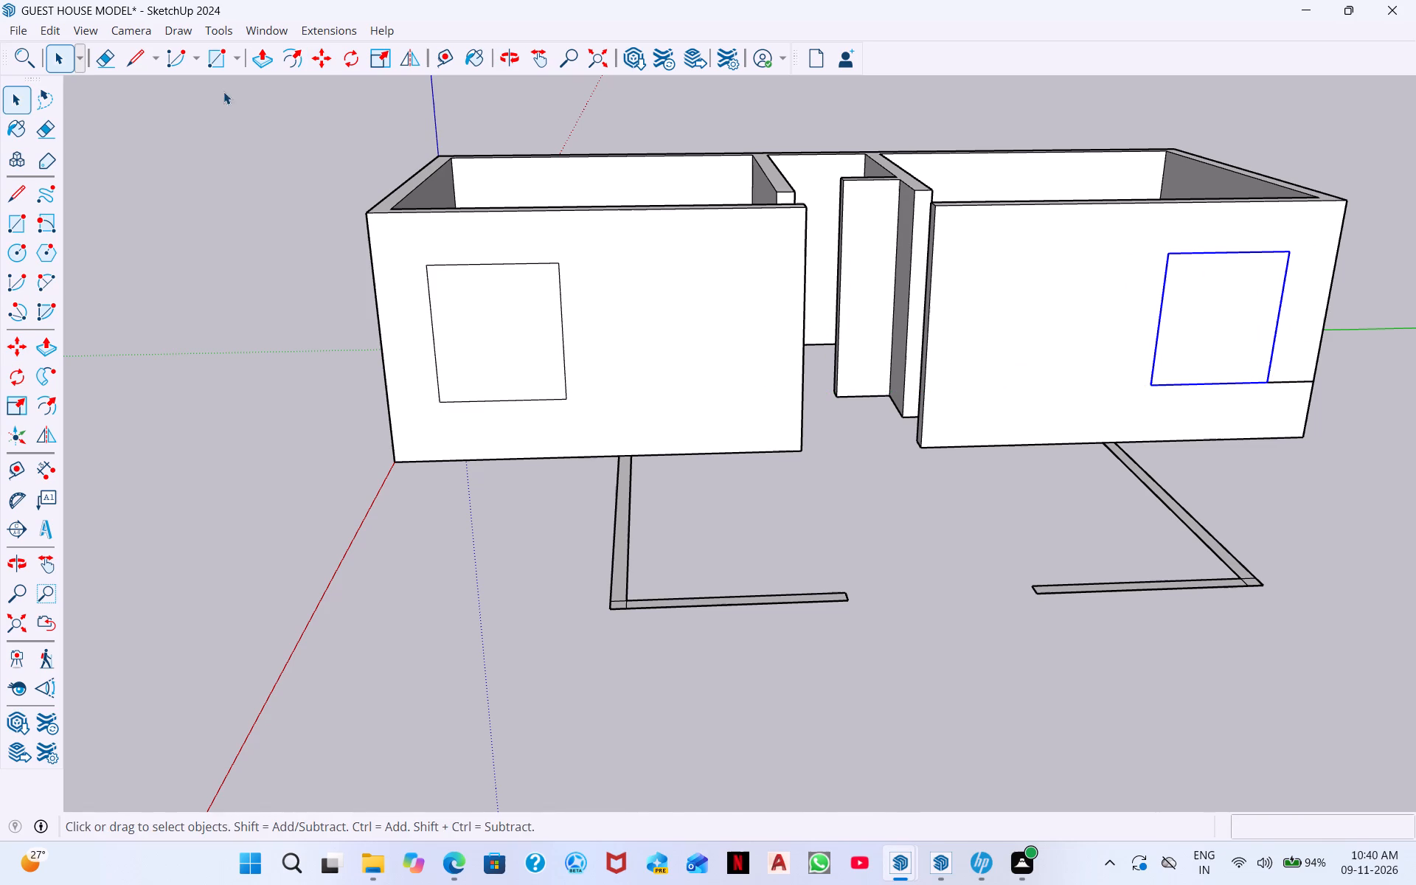
Erase the 2' guide line between the second window outline and the second front wall's outer edge.
{"action": "left_click", "coordinate": [131, 59]}
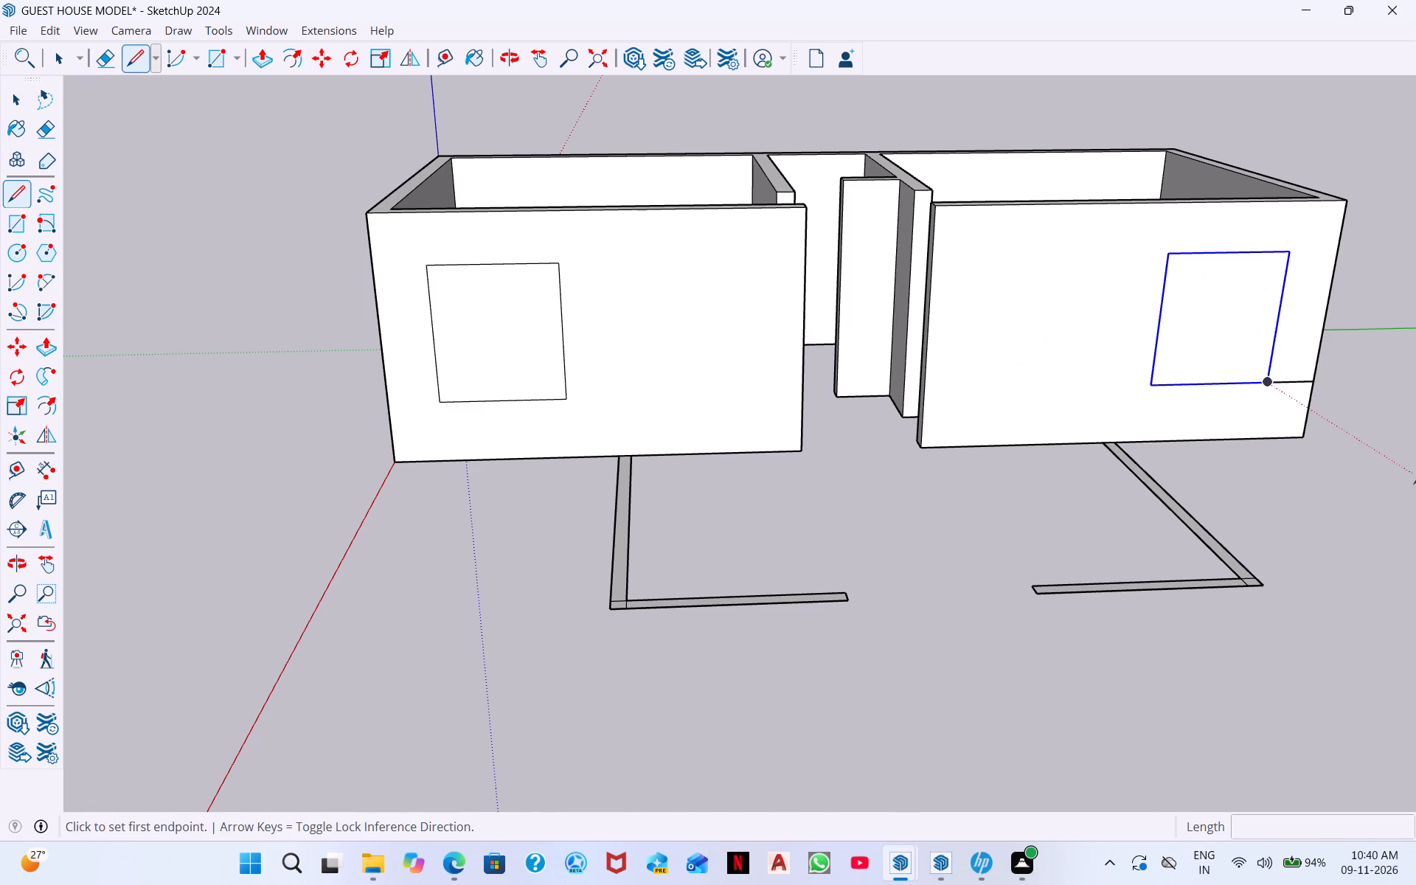
{"action": "left_click", "coordinate": [55, 127]}
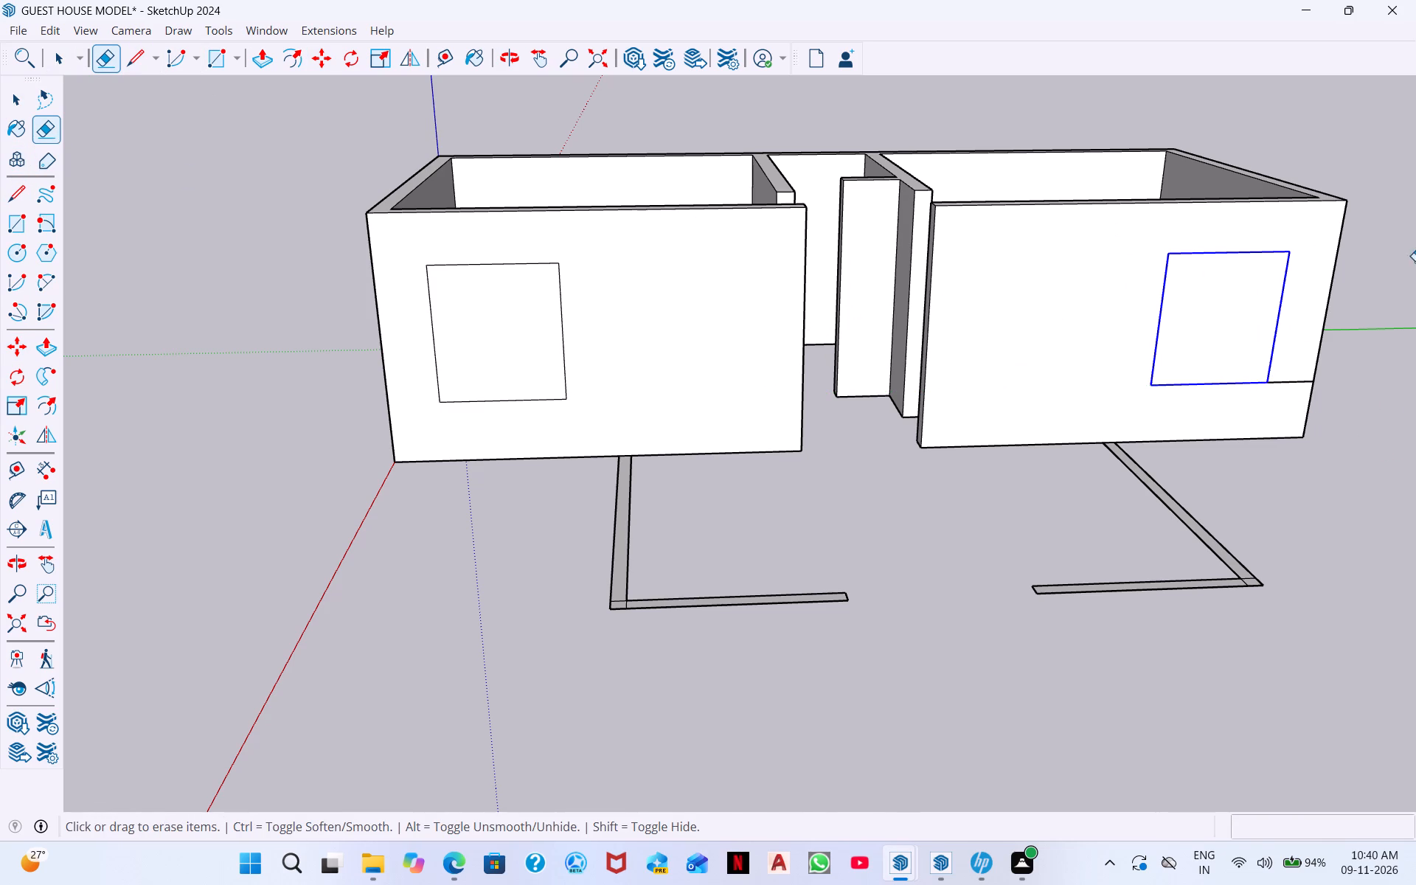
{"action": "left_click", "coordinate": [1295, 378]}
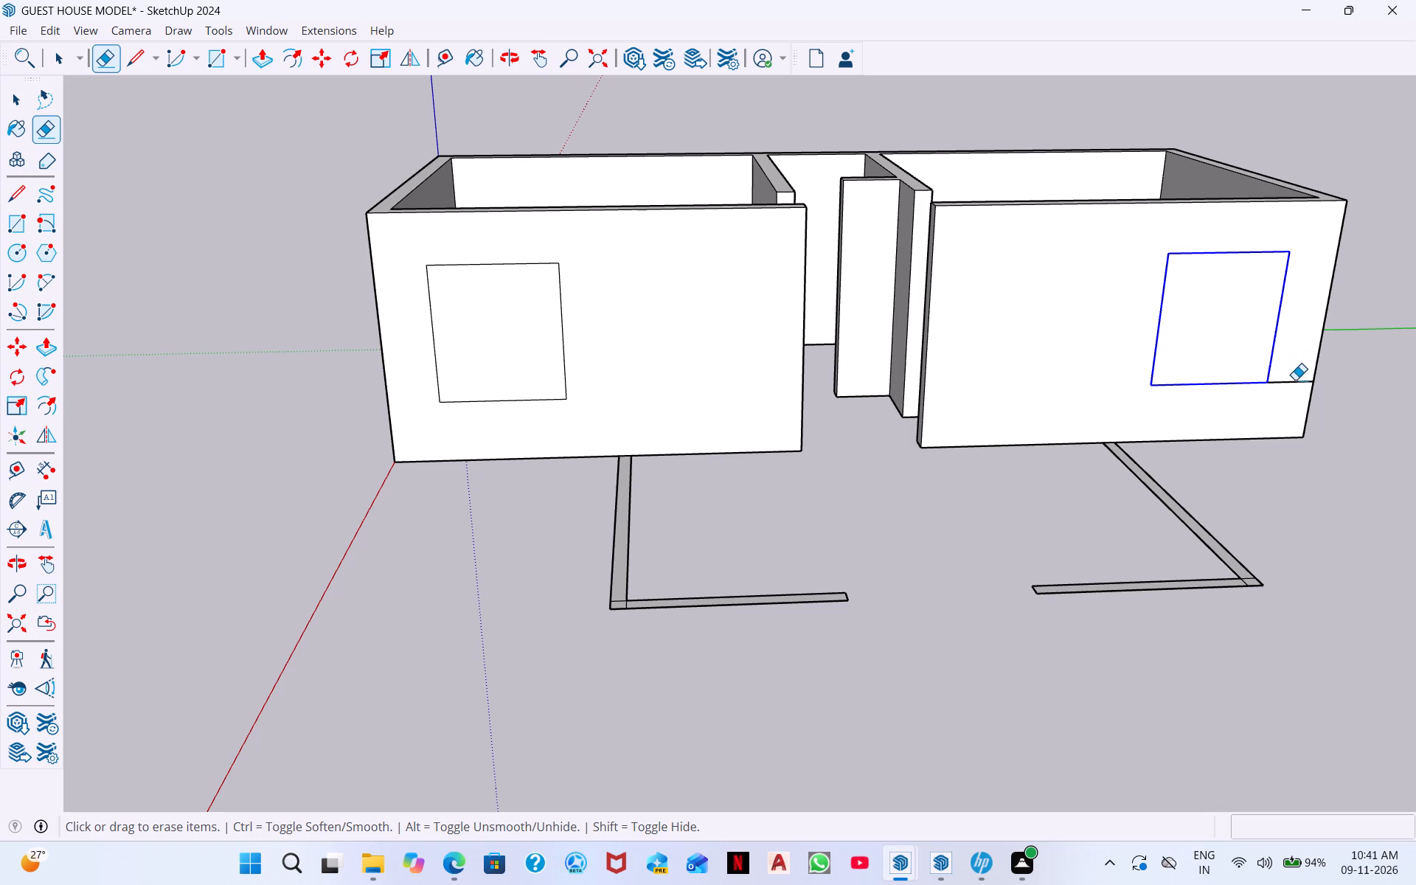
{"action": "left_click", "coordinate": [1292, 385]}
{"action": "left_click", "coordinate": [1291, 381]}
Select all the house geometry, including the walls and the flat porch outline strips, and make it one group.
{"action": "scroll", "coordinate": [1235, 380], "scroll_direction": "down", "scroll_amount": 2}
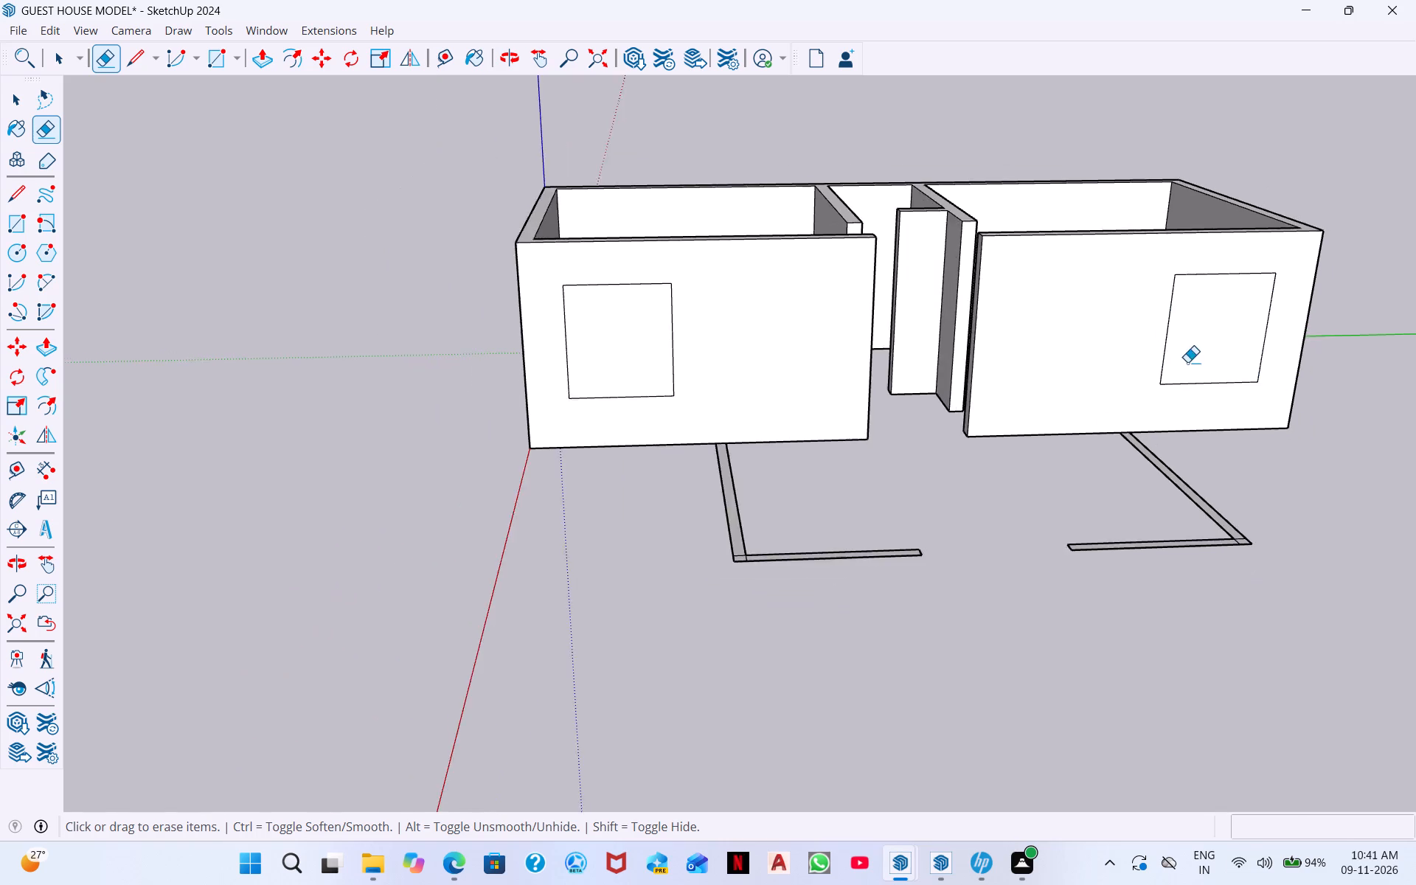
{"action": "middle_click_drag", "start_coordinate": [1181, 372], "coordinate": [1020, 610]}
{"action": "middle_click_drag", "start_coordinate": [978, 510], "coordinate": [1024, 776]}
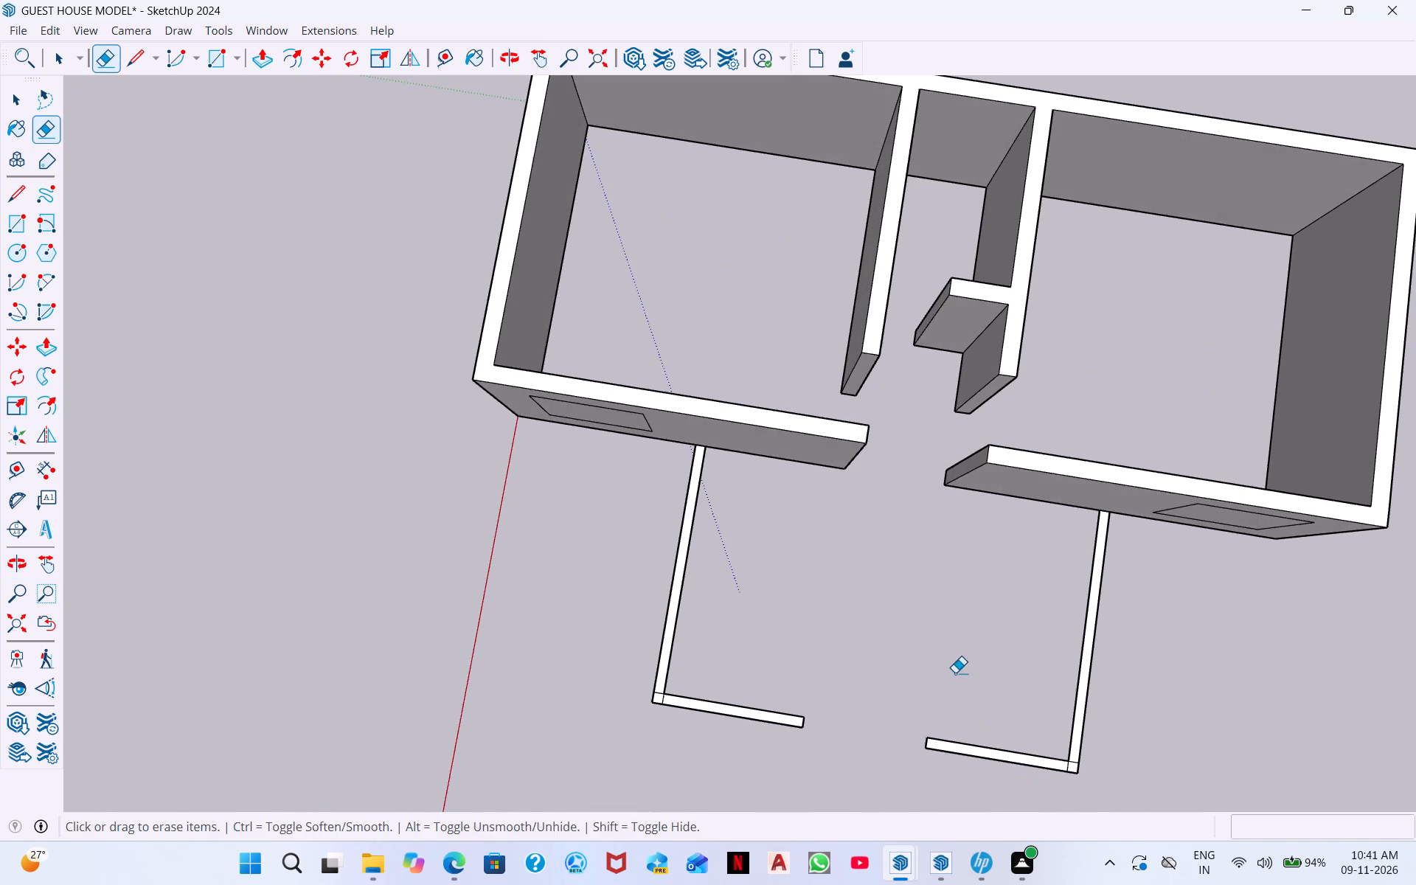
{"action": "middle_click_drag", "start_coordinate": [951, 662], "coordinate": [844, 314]}
{"action": "middle_click_drag", "start_coordinate": [858, 499], "coordinate": [923, 392]}
{"action": "middle_click_drag", "start_coordinate": [973, 485], "coordinate": [1012, 401]}
{"action": "scroll", "coordinate": [631, 392], "scroll_direction": "up", "scroll_amount": 3}
{"action": "scroll", "coordinate": [631, 392], "scroll_direction": "down", "scroll_amount": 5}
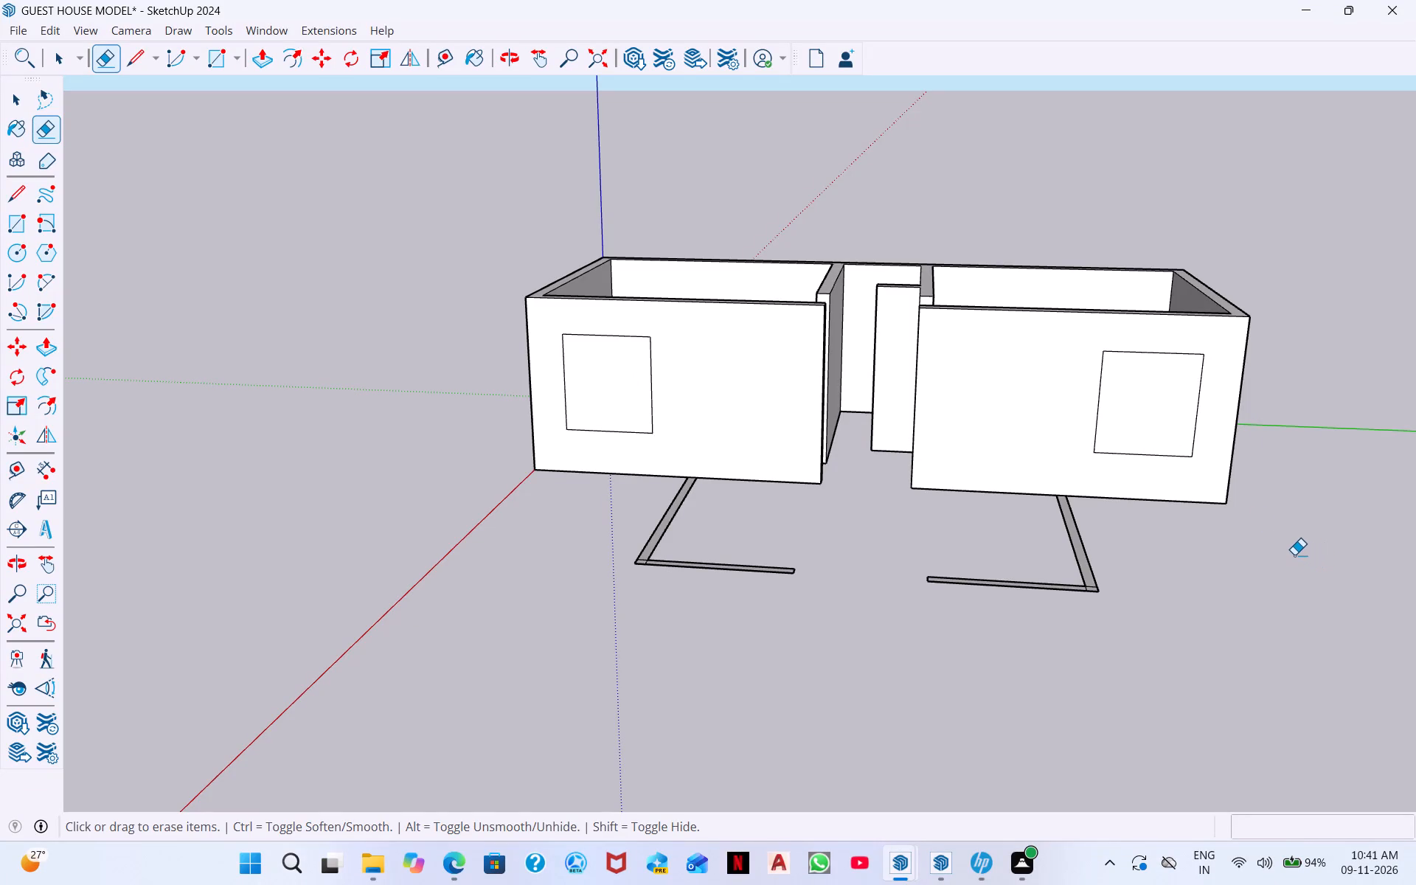
{"action": "key", "text": "space"}
{"action": "left_click_drag", "start_coordinate": [1318, 628], "coordinate": [839, 376]}
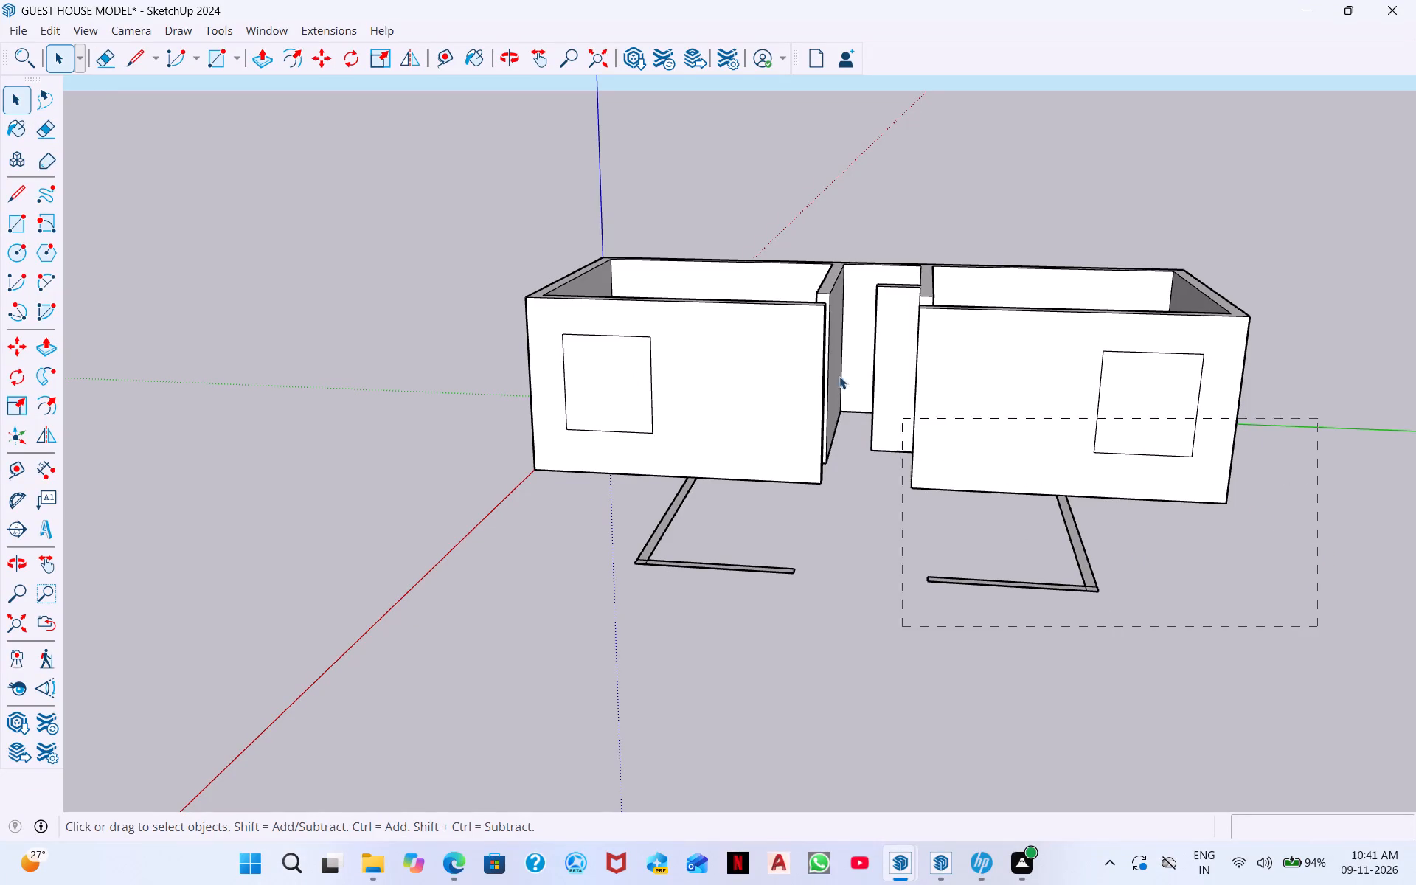
{"action": "left_click_drag", "start_coordinate": [839, 376], "coordinate": [299, 182]}
{"action": "right_click", "coordinate": [743, 442]}
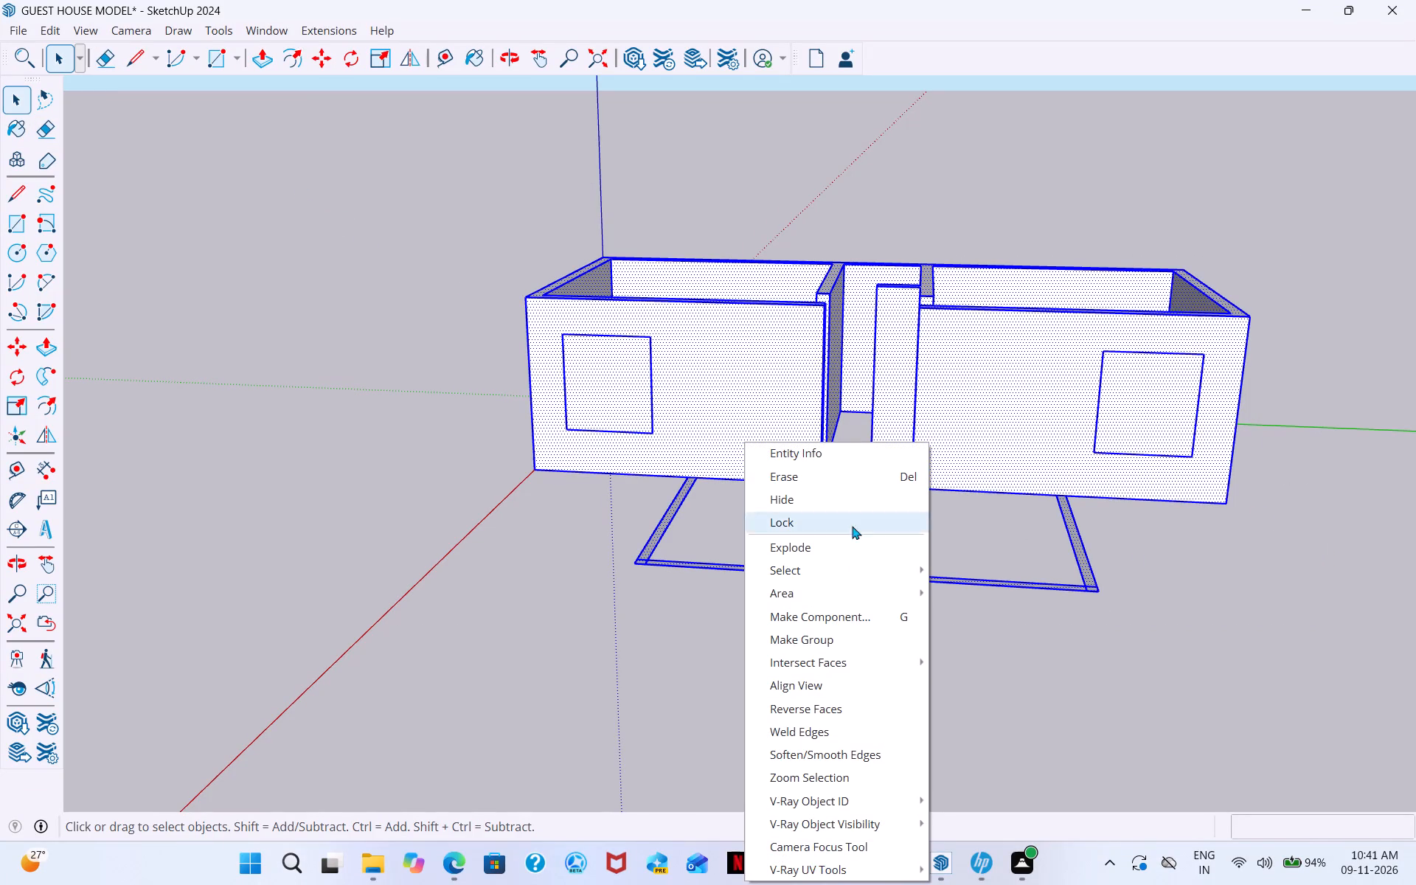
{"action": "left_click", "coordinate": [842, 641]}
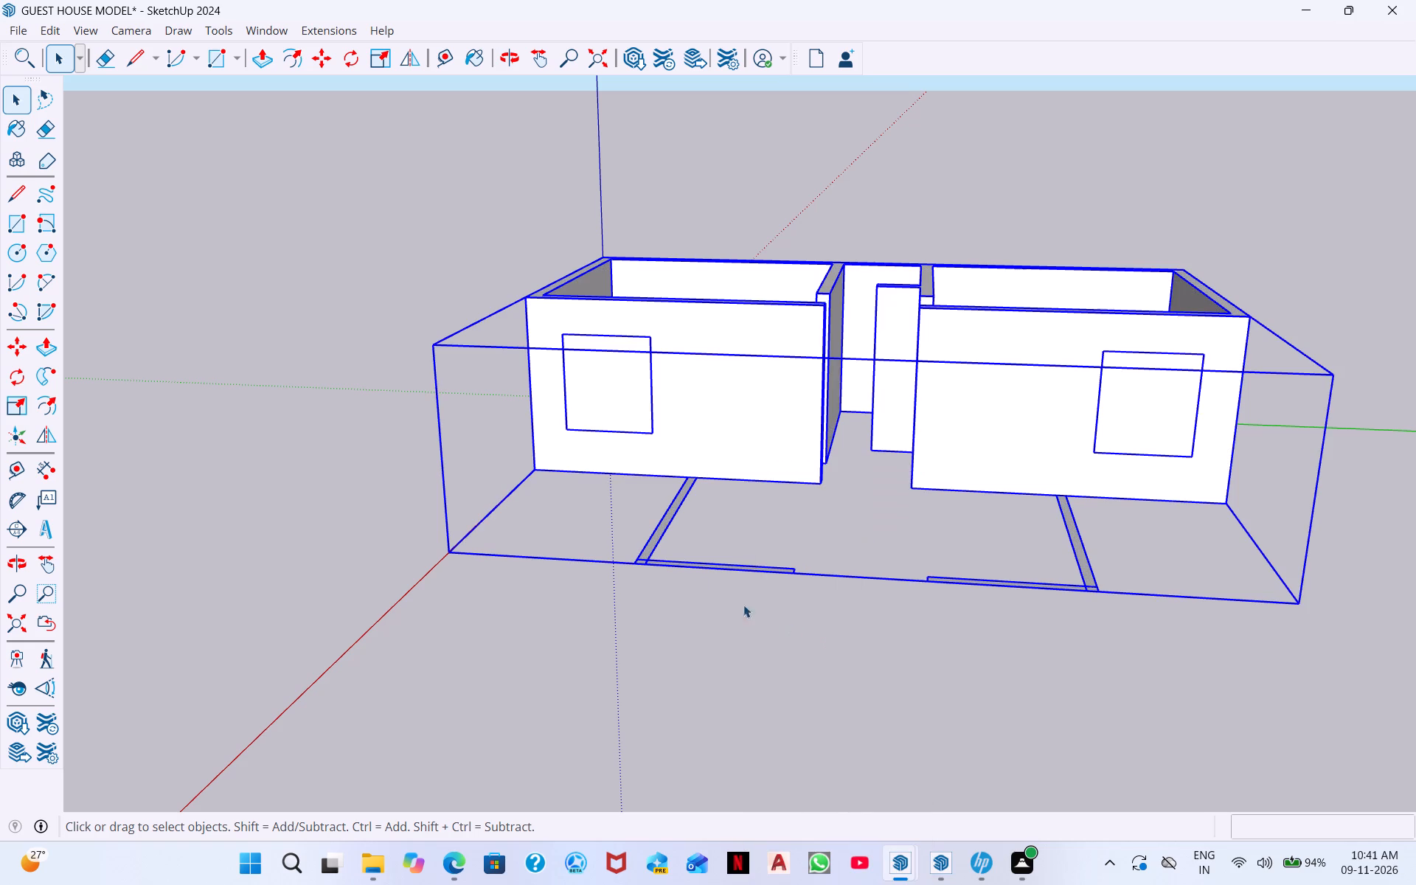
Inside the group, push the first front wall's window face 5 15/16" and a further 3 1/16" to cut the opening through the wall.
{"action": "left_click", "coordinate": [605, 406]}
{"action": "middle_click_drag", "start_coordinate": [652, 448], "coordinate": [682, 336]}
{"action": "middle_click_drag", "start_coordinate": [577, 366], "coordinate": [593, 437]}
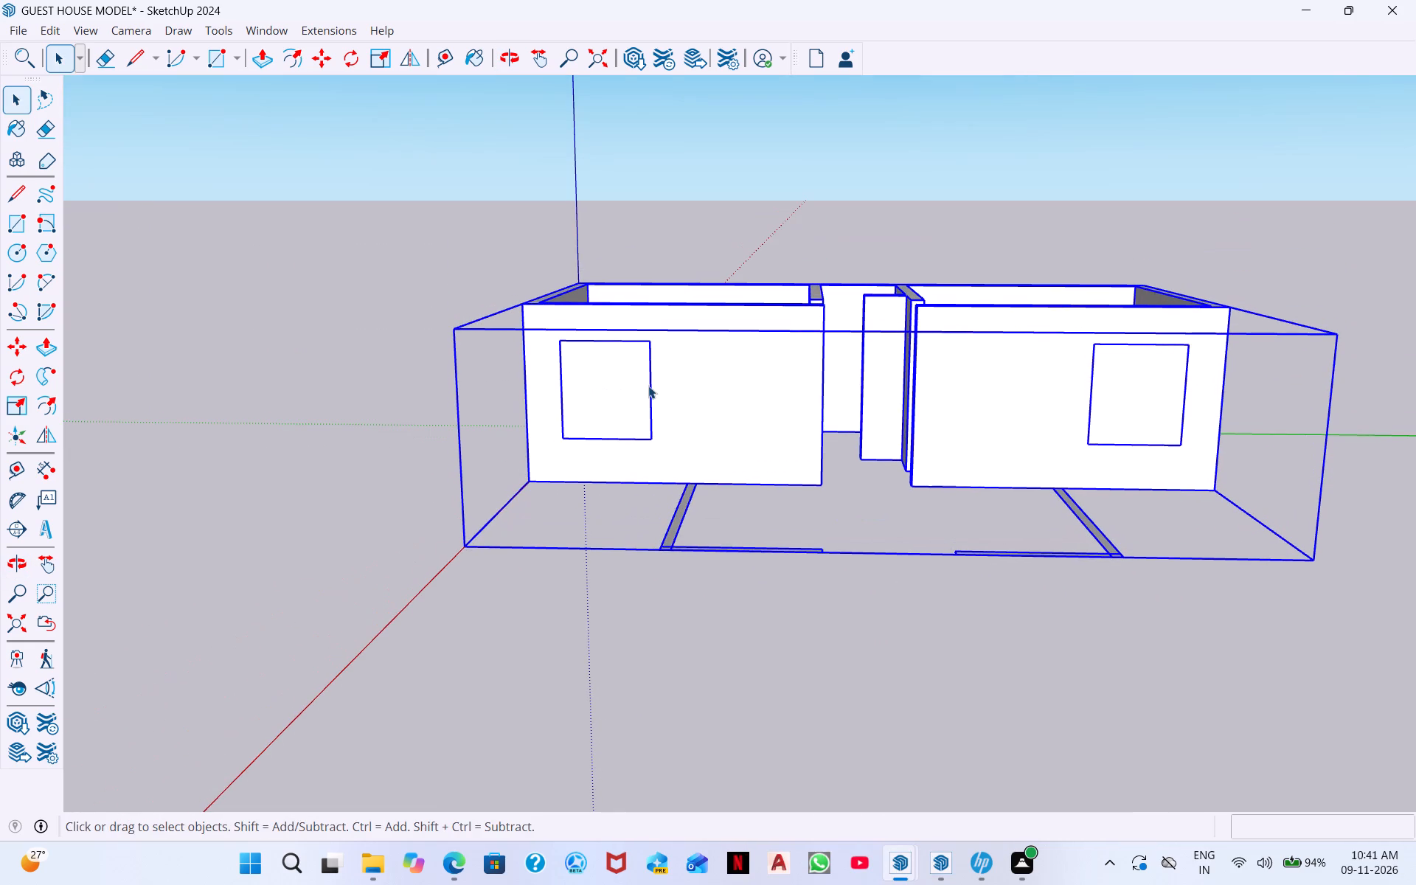
{"action": "double_click", "coordinate": [650, 386]}
{"action": "left_click", "coordinate": [610, 394]}
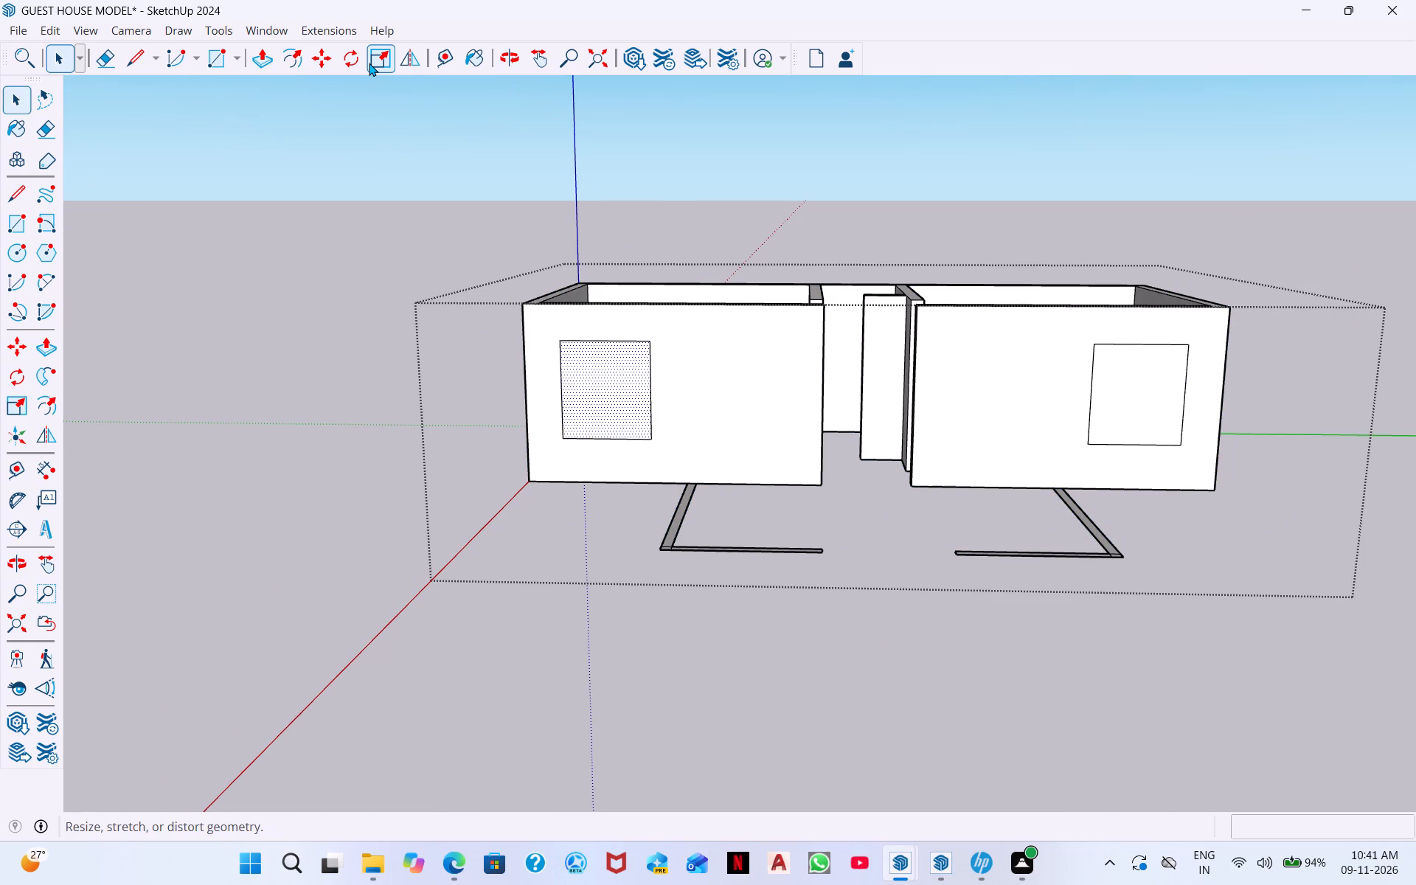
{"action": "left_click", "coordinate": [258, 66]}
{"action": "left_click", "coordinate": [586, 395]}
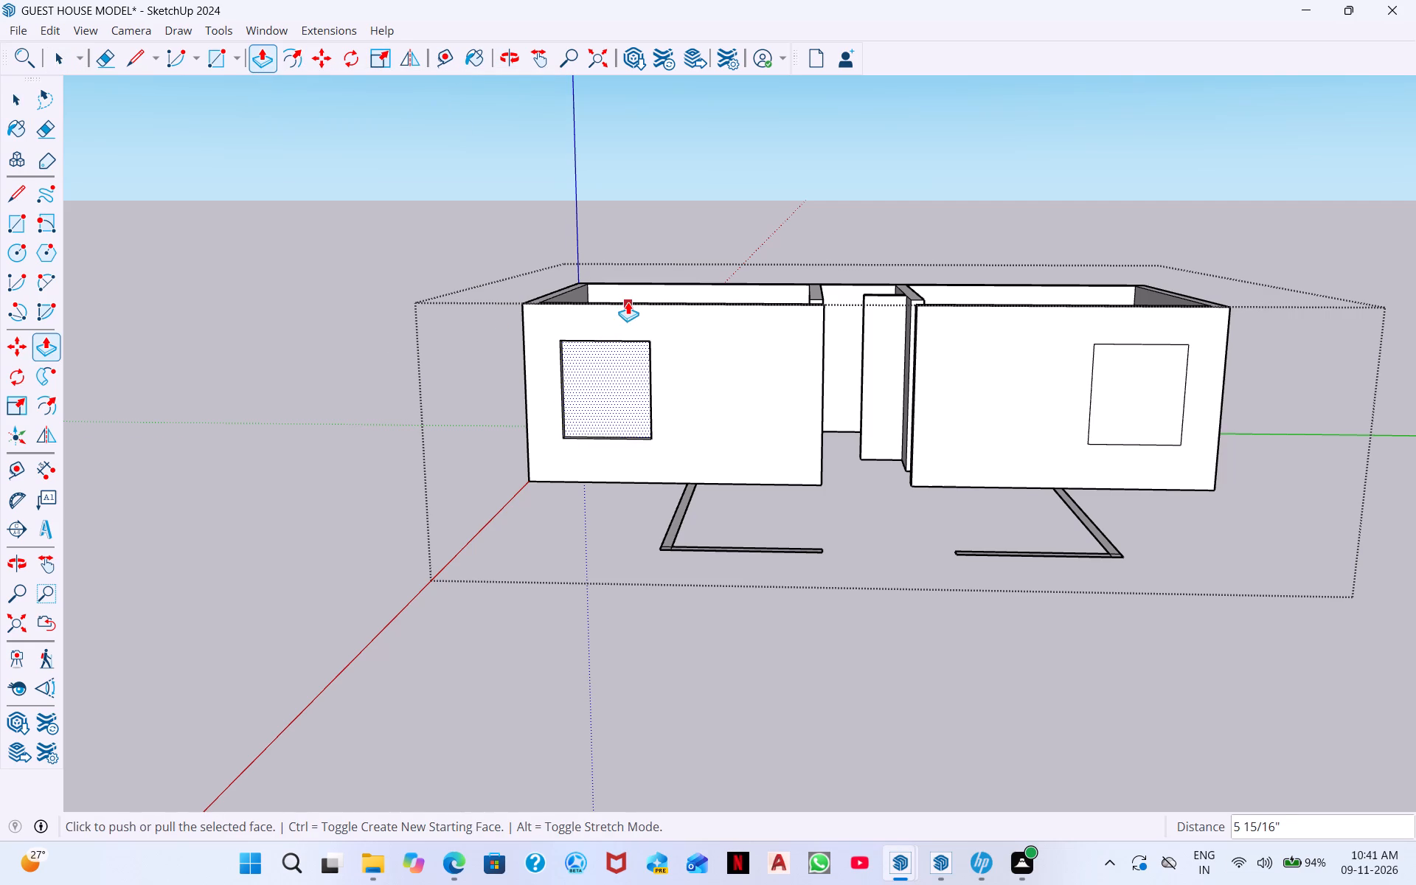
{"action": "scroll", "coordinate": [628, 301], "scroll_direction": "up", "scroll_amount": 11}
{"action": "middle_click_drag", "start_coordinate": [623, 302], "coordinate": [611, 361]}
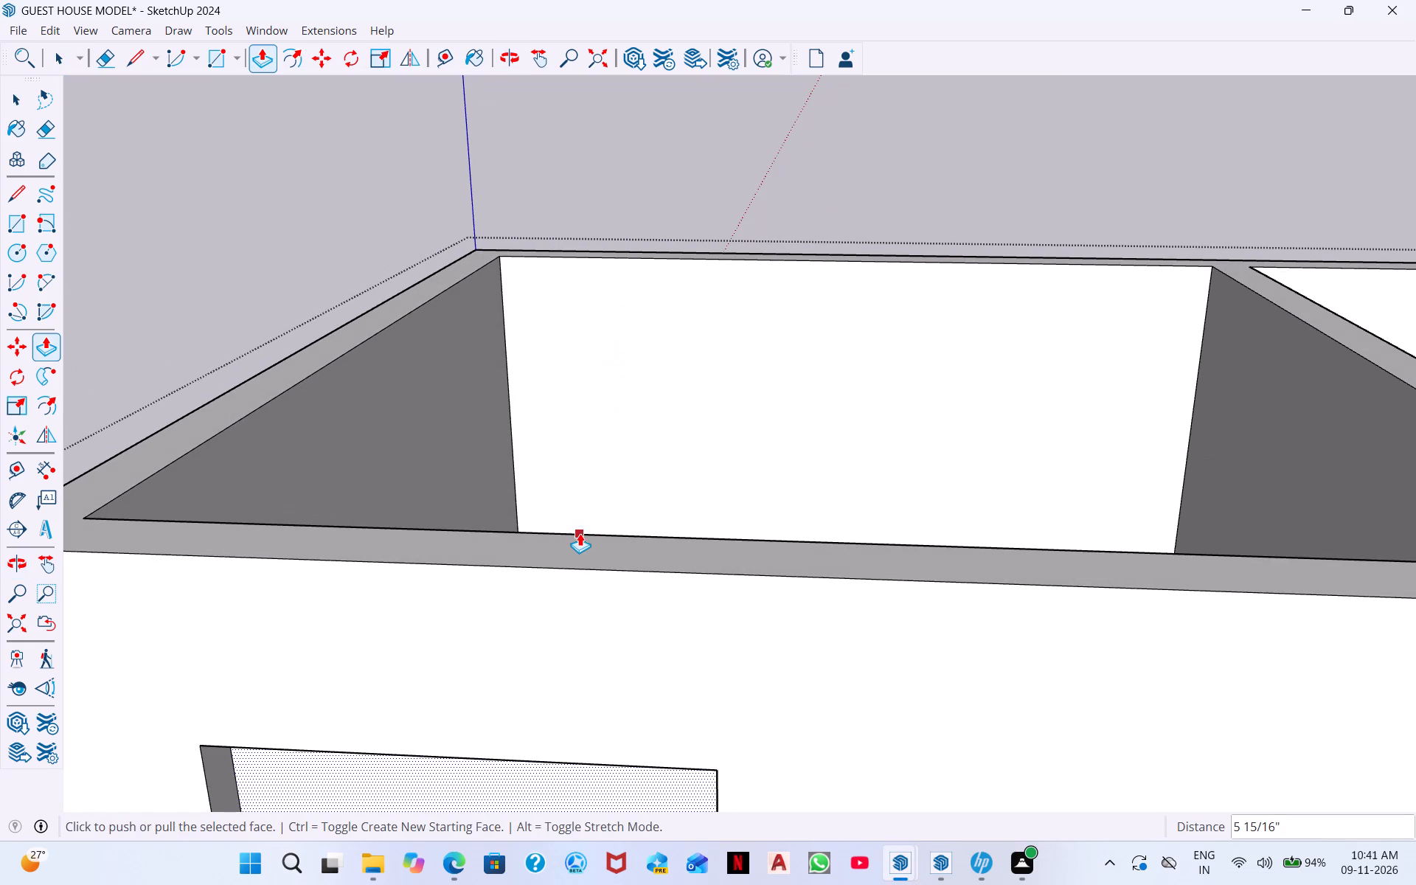
{"action": "left_click", "coordinate": [583, 535]}
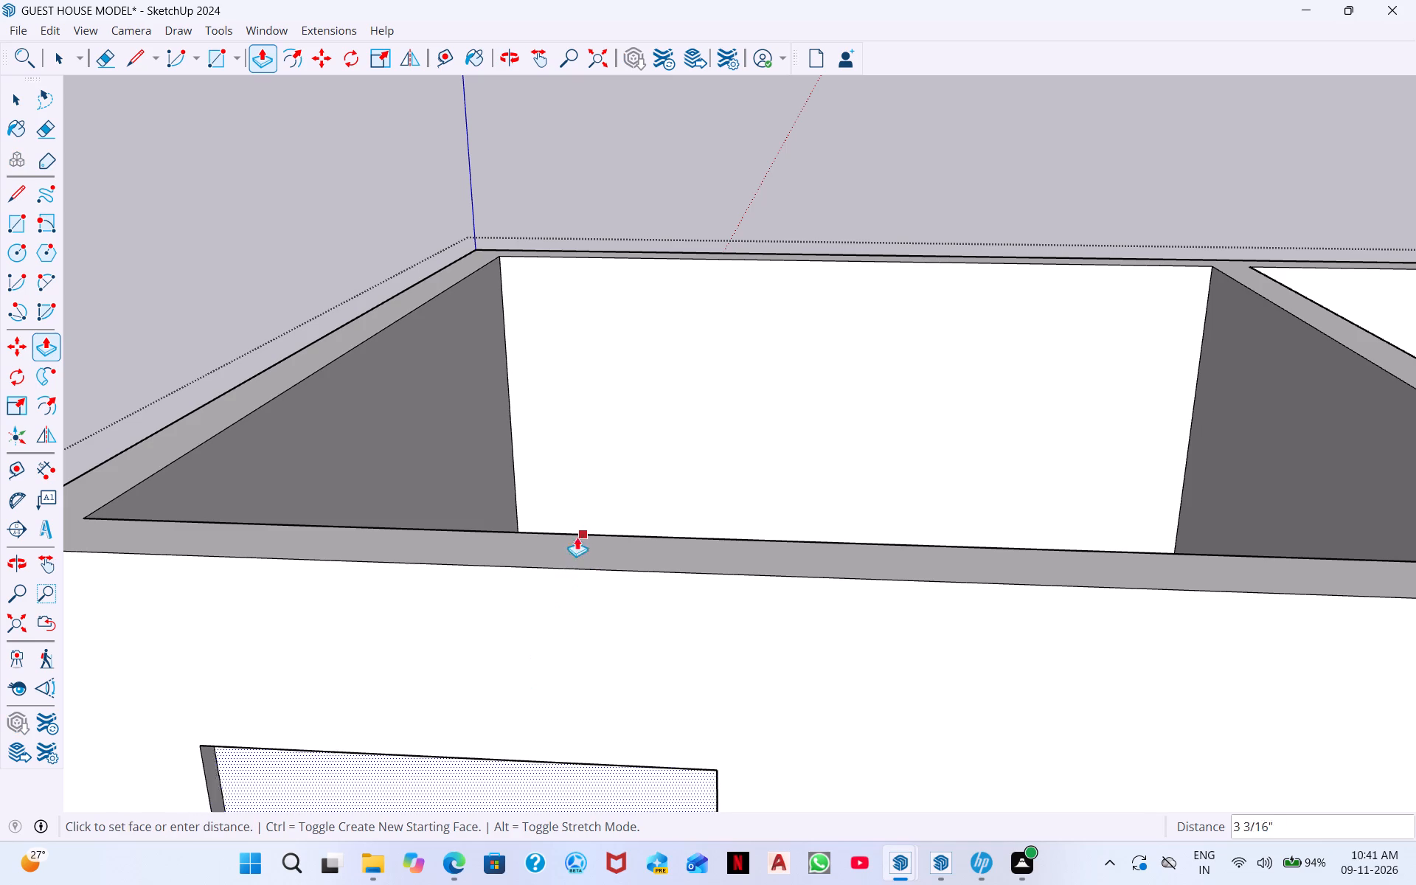
{"action": "left_click", "coordinate": [585, 530]}
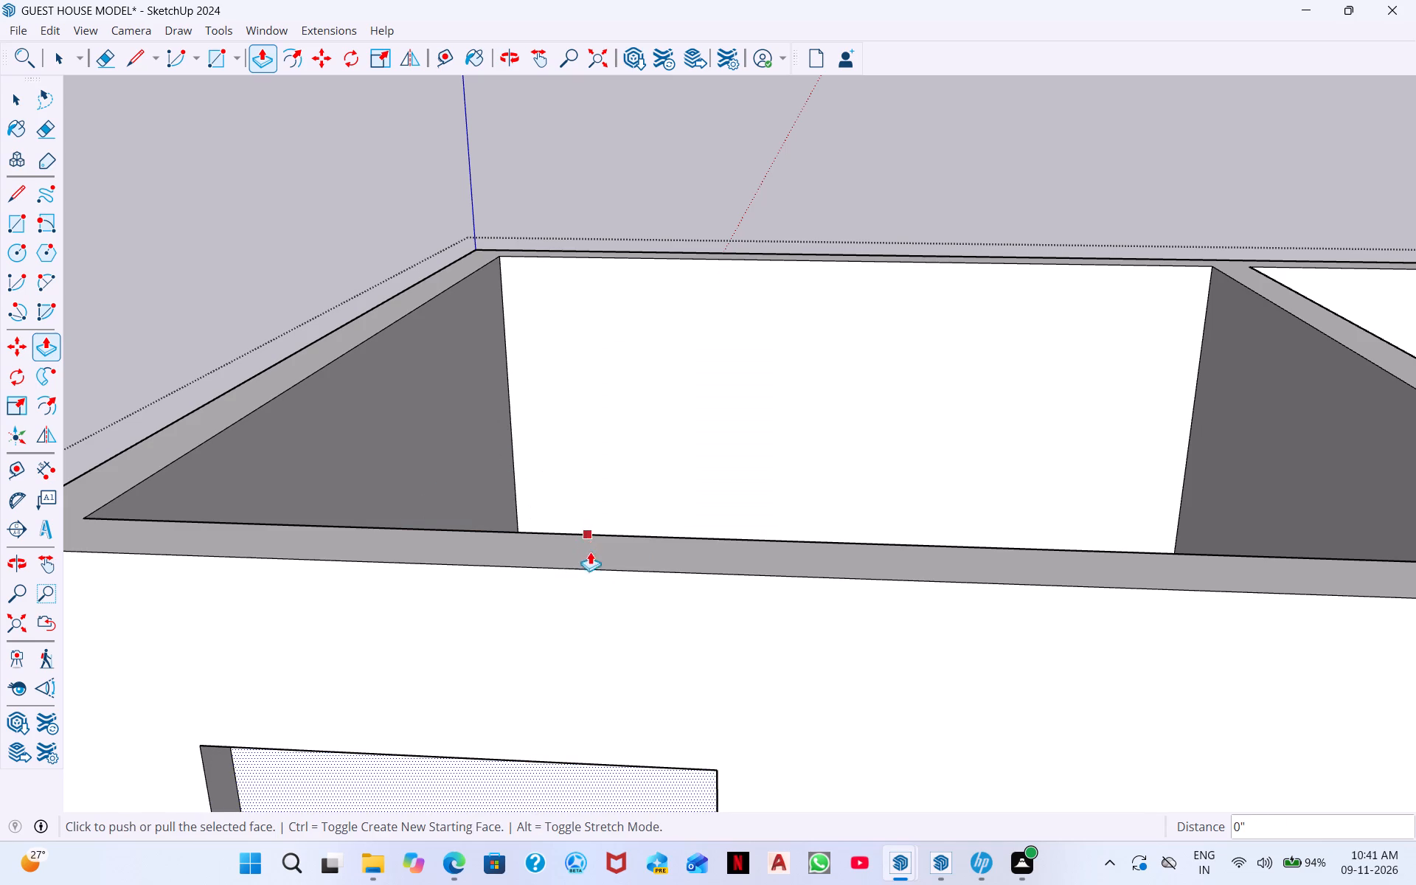
{"action": "middle_click_drag", "start_coordinate": [730, 603], "coordinate": [645, 641]}
{"action": "scroll", "coordinate": [727, 609], "scroll_direction": "down", "scroll_amount": 4}
{"action": "left_click", "coordinate": [482, 755]}
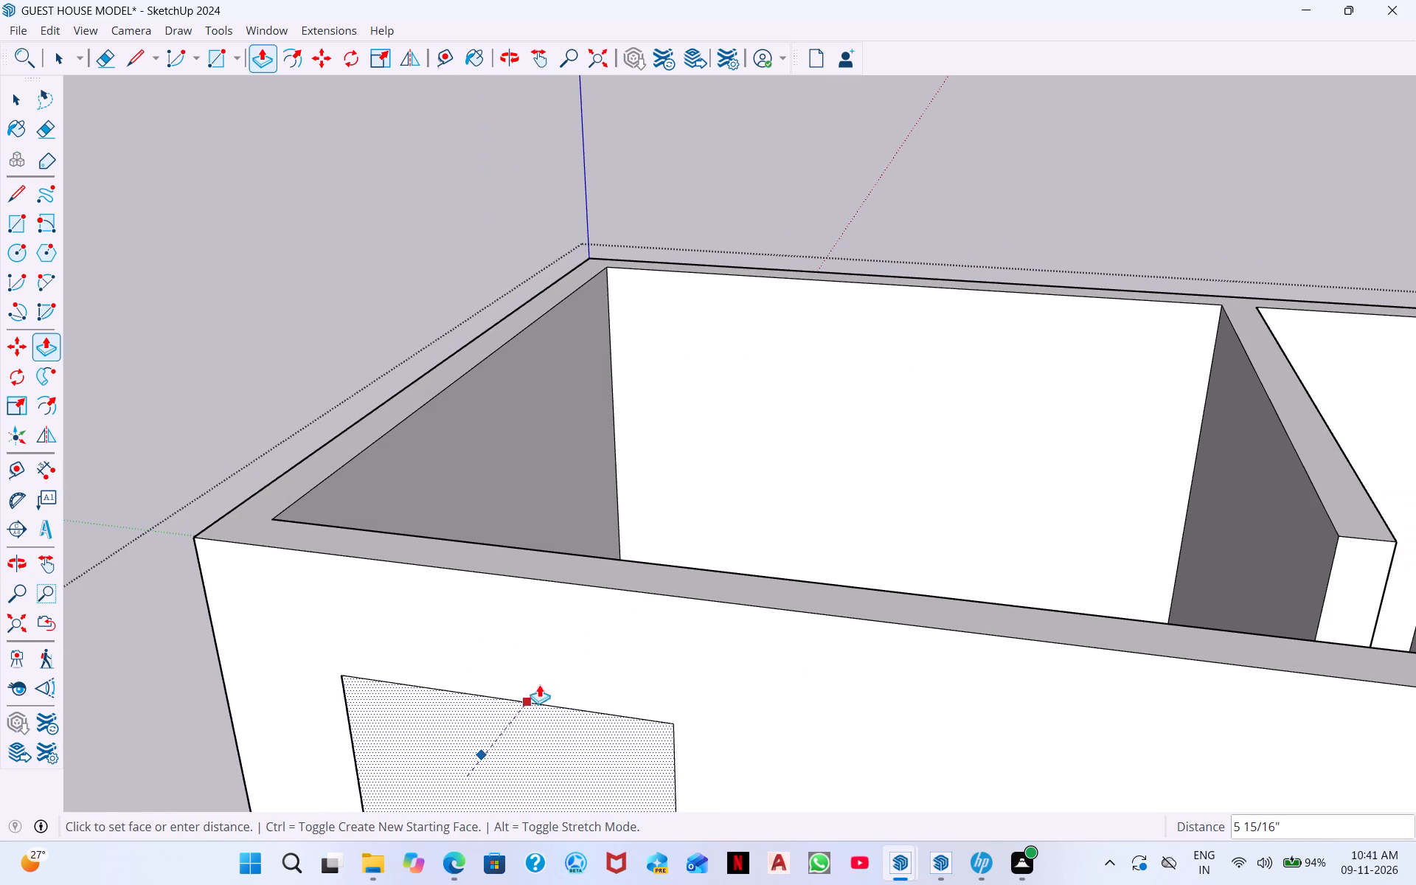
{"action": "left_click", "coordinate": [504, 732]}
Push the second front wall's window face 3 1/16" and a further 5 15/16" to cut its opening through the wall.
{"action": "scroll", "coordinate": [530, 721], "scroll_direction": "down", "scroll_amount": 6}
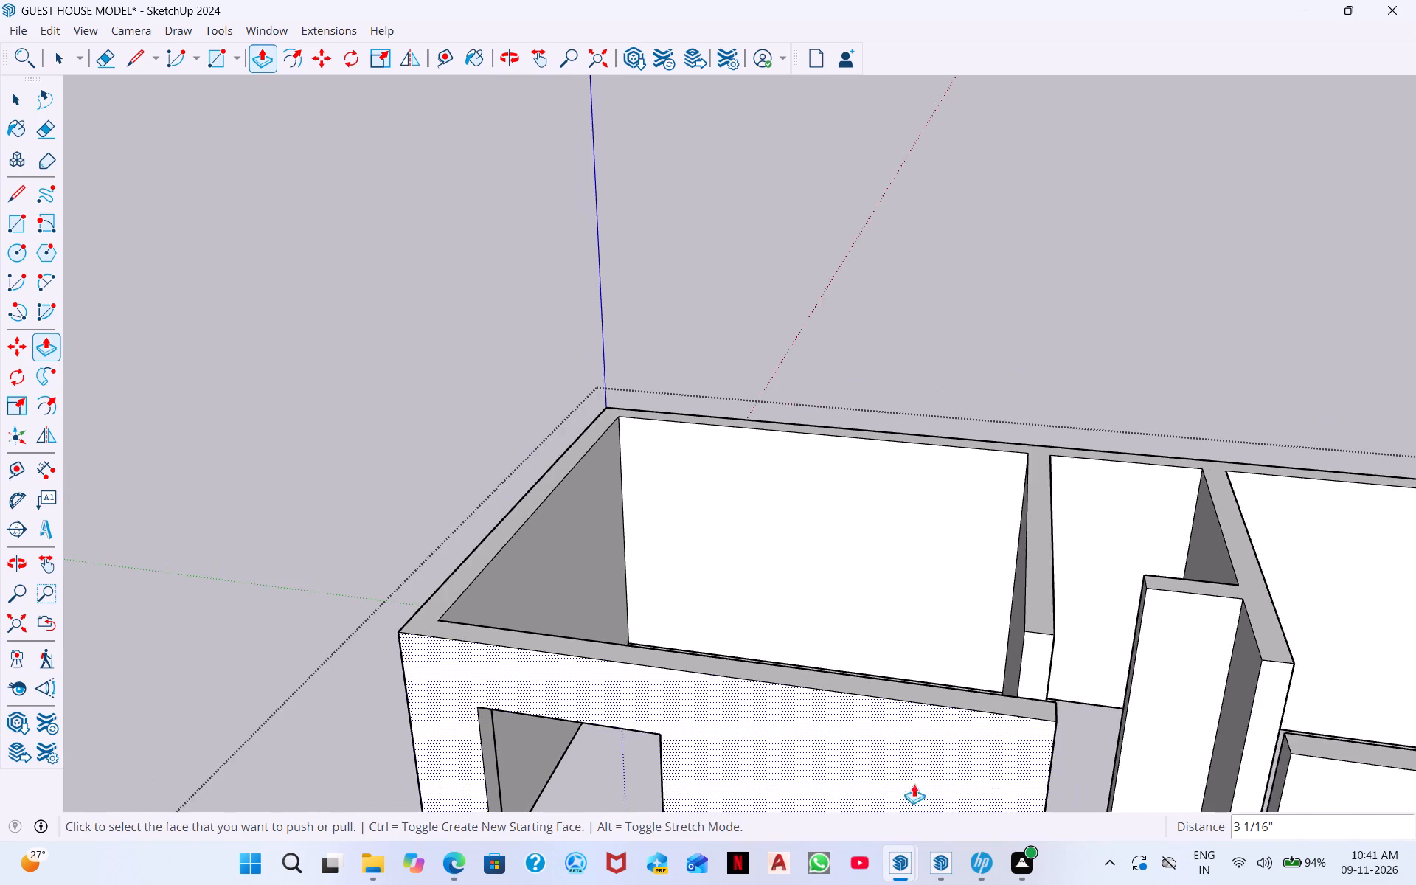
{"action": "middle_click_drag", "start_coordinate": [931, 773], "coordinate": [845, 577]}
{"action": "middle_click", "coordinate": [988, 658]}
{"action": "scroll", "coordinate": [988, 658], "scroll_direction": "down", "scroll_amount": 7}
{"action": "middle_click_drag", "start_coordinate": [1196, 665], "coordinate": [1336, 659]}
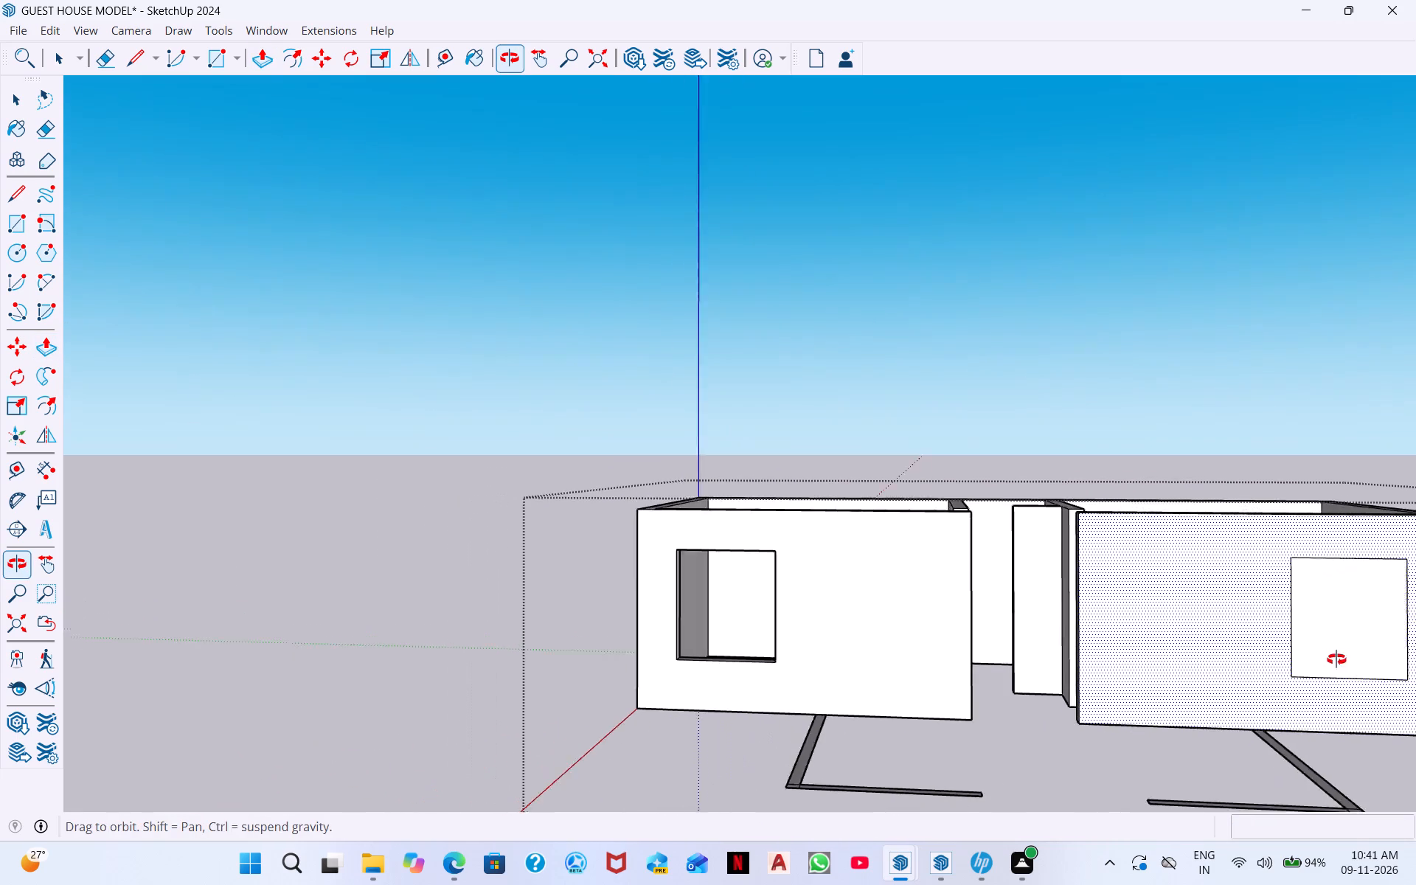
{"action": "middle_click_drag", "start_coordinate": [1336, 659], "coordinate": [1336, 658]}
{"action": "double_click", "coordinate": [1319, 625]}
{"action": "middle_click_drag", "start_coordinate": [1319, 611], "coordinate": [1306, 621]}
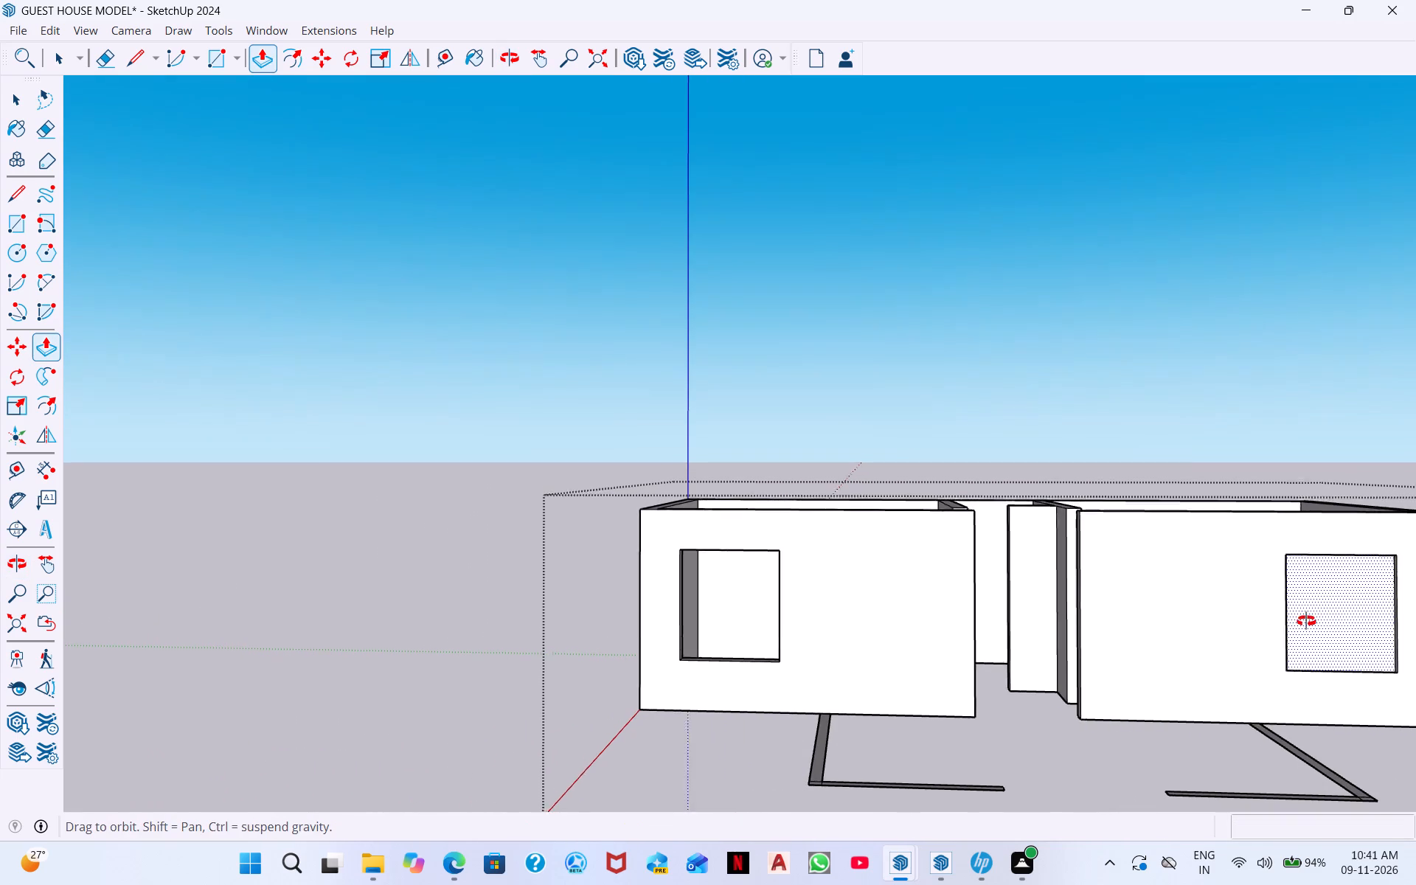
{"action": "middle_click_drag", "start_coordinate": [1306, 621], "coordinate": [868, 667]}
{"action": "left_click", "coordinate": [1066, 764]}
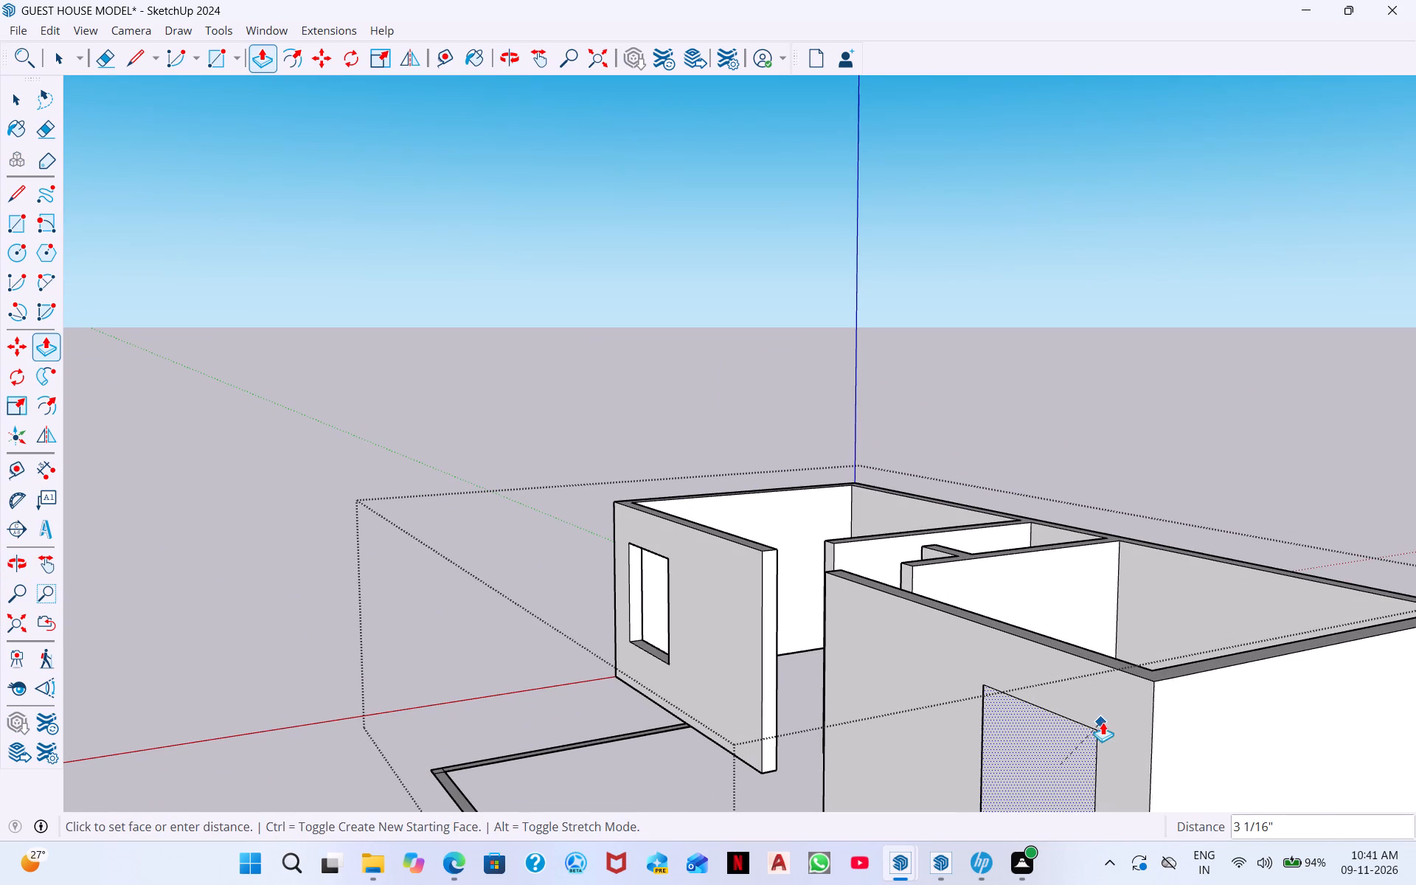
{"action": "left_click", "coordinate": [1061, 740]}
{"action": "scroll", "coordinate": [1046, 751], "scroll_direction": "down", "scroll_amount": 8}
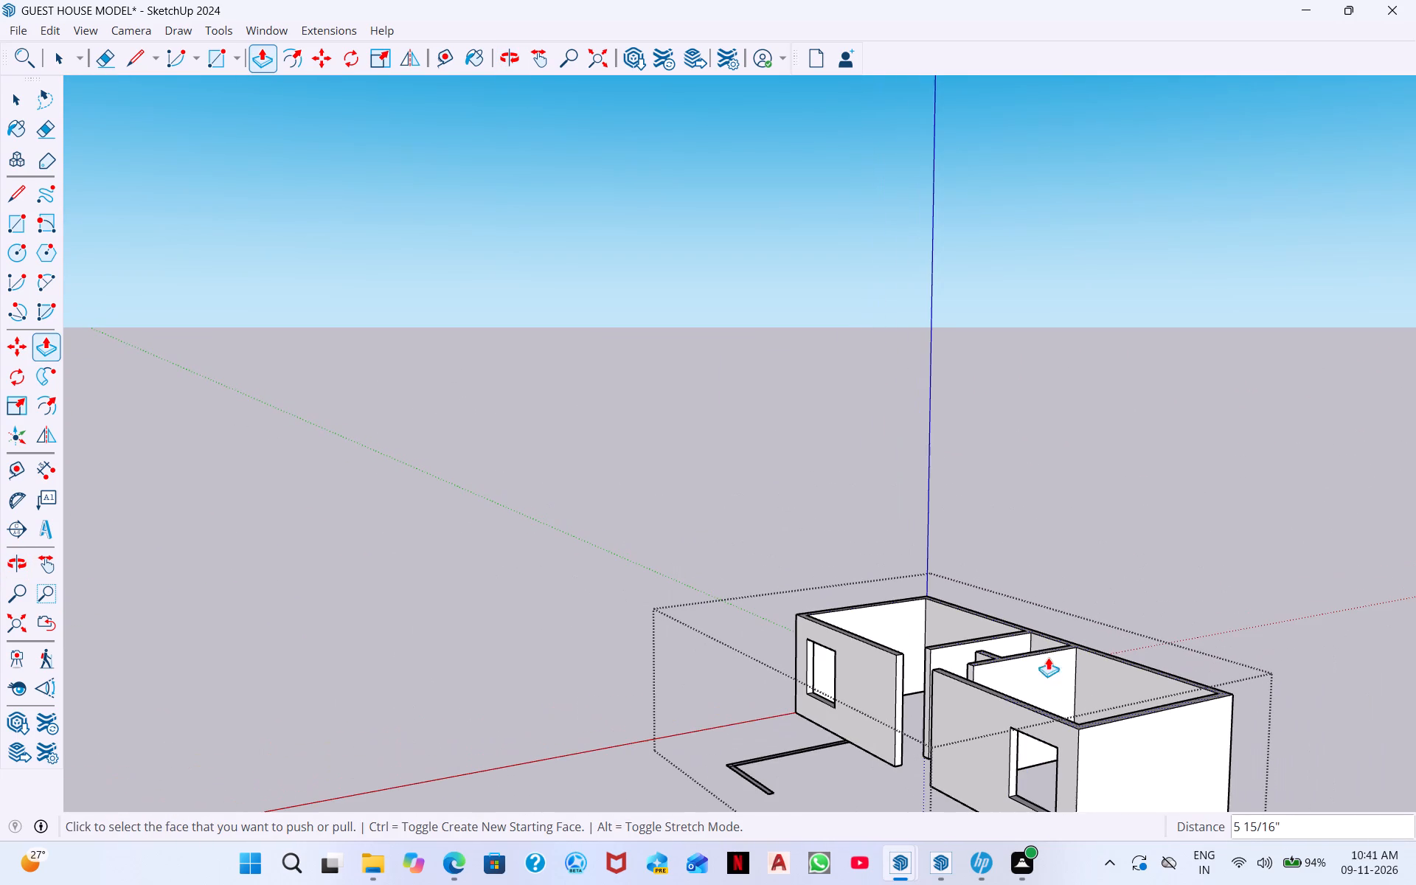
{"action": "key", "text": "space"}
Exit editing of the house group.
{"action": "scroll", "coordinate": [970, 551], "scroll_direction": "down", "scroll_amount": 4}
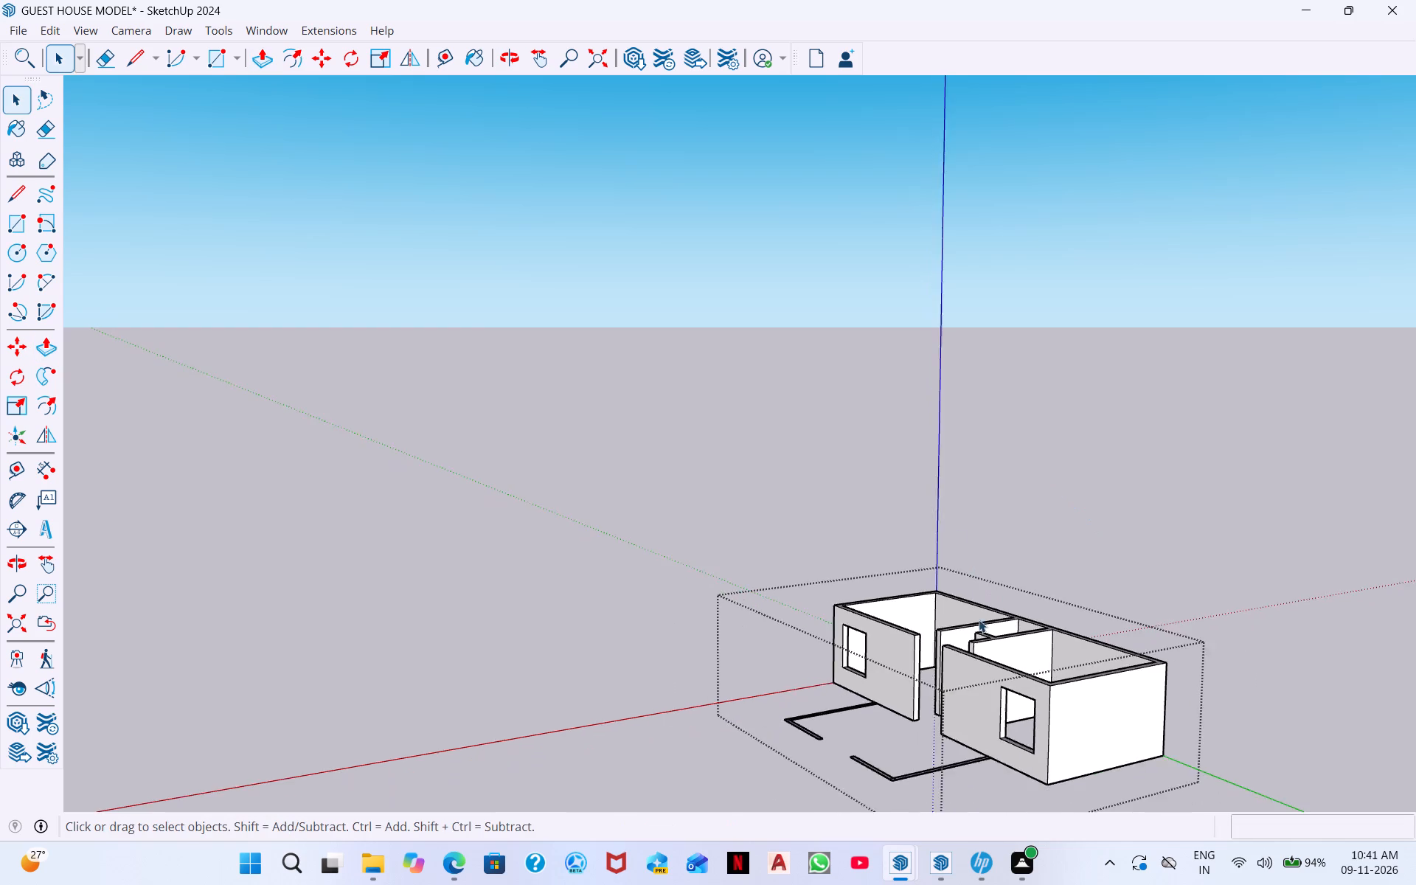
{"action": "scroll", "coordinate": [979, 619], "scroll_direction": "down", "scroll_amount": 3}
{"action": "scroll", "coordinate": [944, 716], "scroll_direction": "up", "scroll_amount": 1}
{"action": "middle_click_drag", "start_coordinate": [947, 716], "coordinate": [1141, 638]}
{"action": "middle_click_drag", "start_coordinate": [872, 715], "coordinate": [1090, 669]}
{"action": "middle_click_drag", "start_coordinate": [1024, 701], "coordinate": [938, 868]}
{"action": "middle_click_drag", "start_coordinate": [957, 811], "coordinate": [790, 872]}
{"action": "middle_click_drag", "start_coordinate": [912, 757], "coordinate": [638, 844]}
{"action": "scroll", "coordinate": [604, 813], "scroll_direction": "down", "scroll_amount": 1}
{"action": "middle_click_drag", "start_coordinate": [603, 783], "coordinate": [261, 760]}
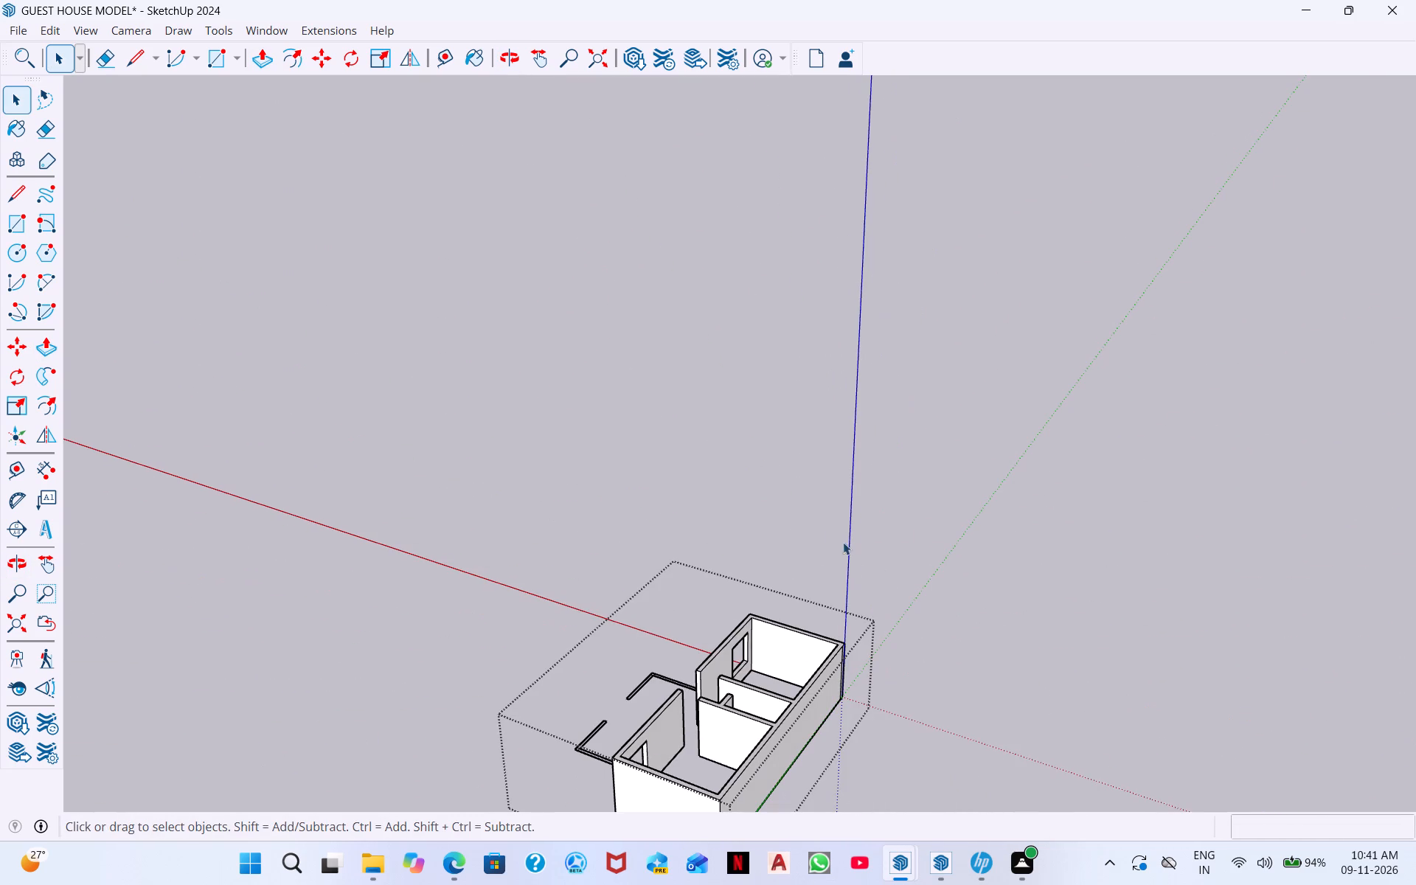
{"action": "key", "text": "space"}
{"action": "left_click", "coordinate": [216, 509]}
Examine the house from the front, above, inside and below, checking the window openings, partition walls and porch outline.
{"action": "scroll", "coordinate": [243, 583], "scroll_direction": "down", "scroll_amount": 4}
{"action": "middle_click_drag", "start_coordinate": [475, 660], "coordinate": [735, 641]}
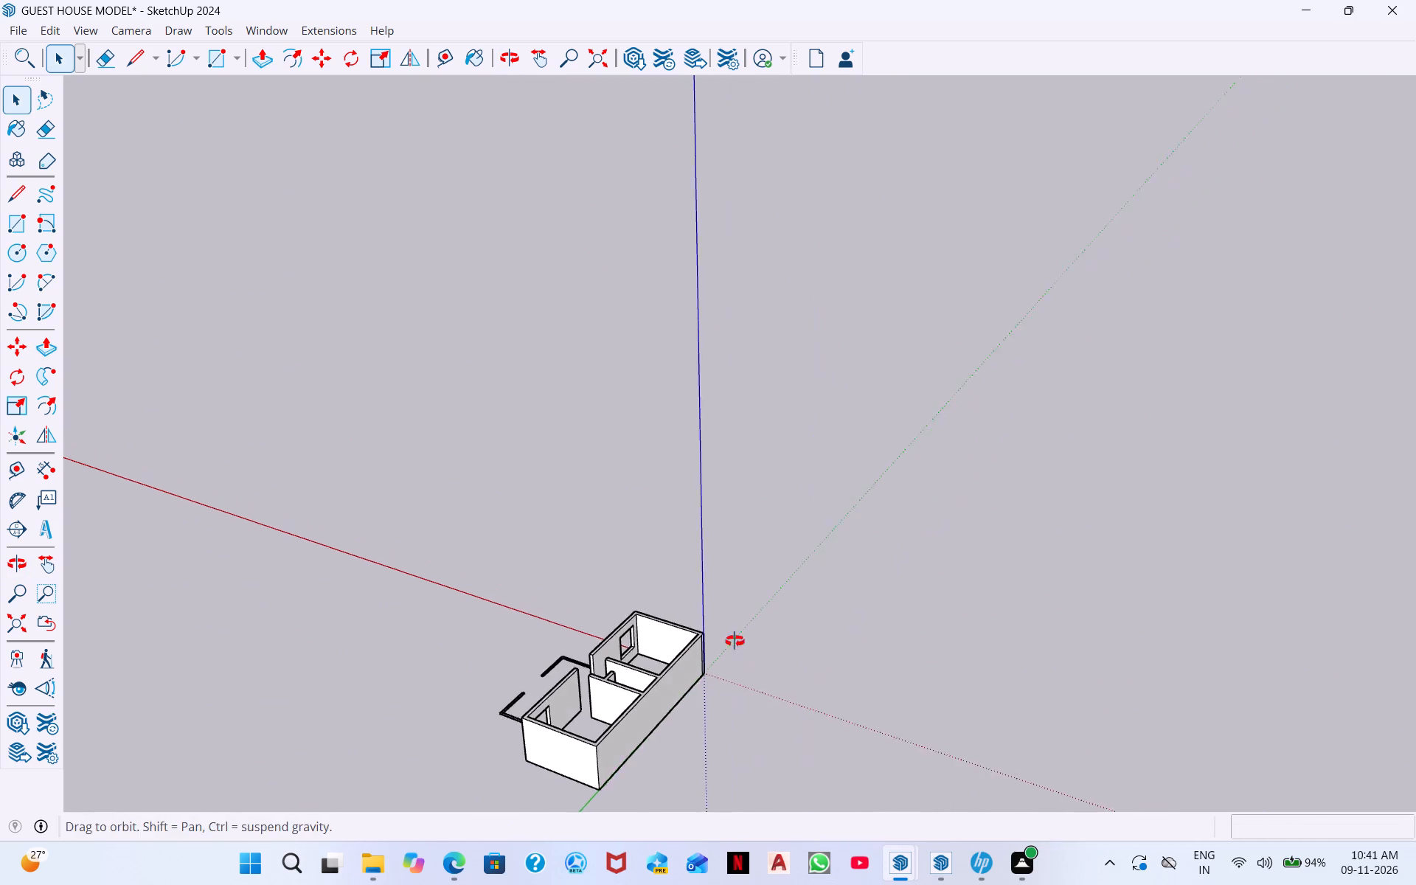
{"action": "middle_click_drag", "start_coordinate": [735, 641], "coordinate": [1146, 541]}
{"action": "middle_click_drag", "start_coordinate": [482, 716], "coordinate": [840, 712]}
{"action": "scroll", "coordinate": [861, 664], "scroll_direction": "down", "scroll_amount": 1}
{"action": "middle_click_drag", "start_coordinate": [751, 695], "coordinate": [681, 520]}
{"action": "middle_click_drag", "start_coordinate": [837, 697], "coordinate": [853, 807]}
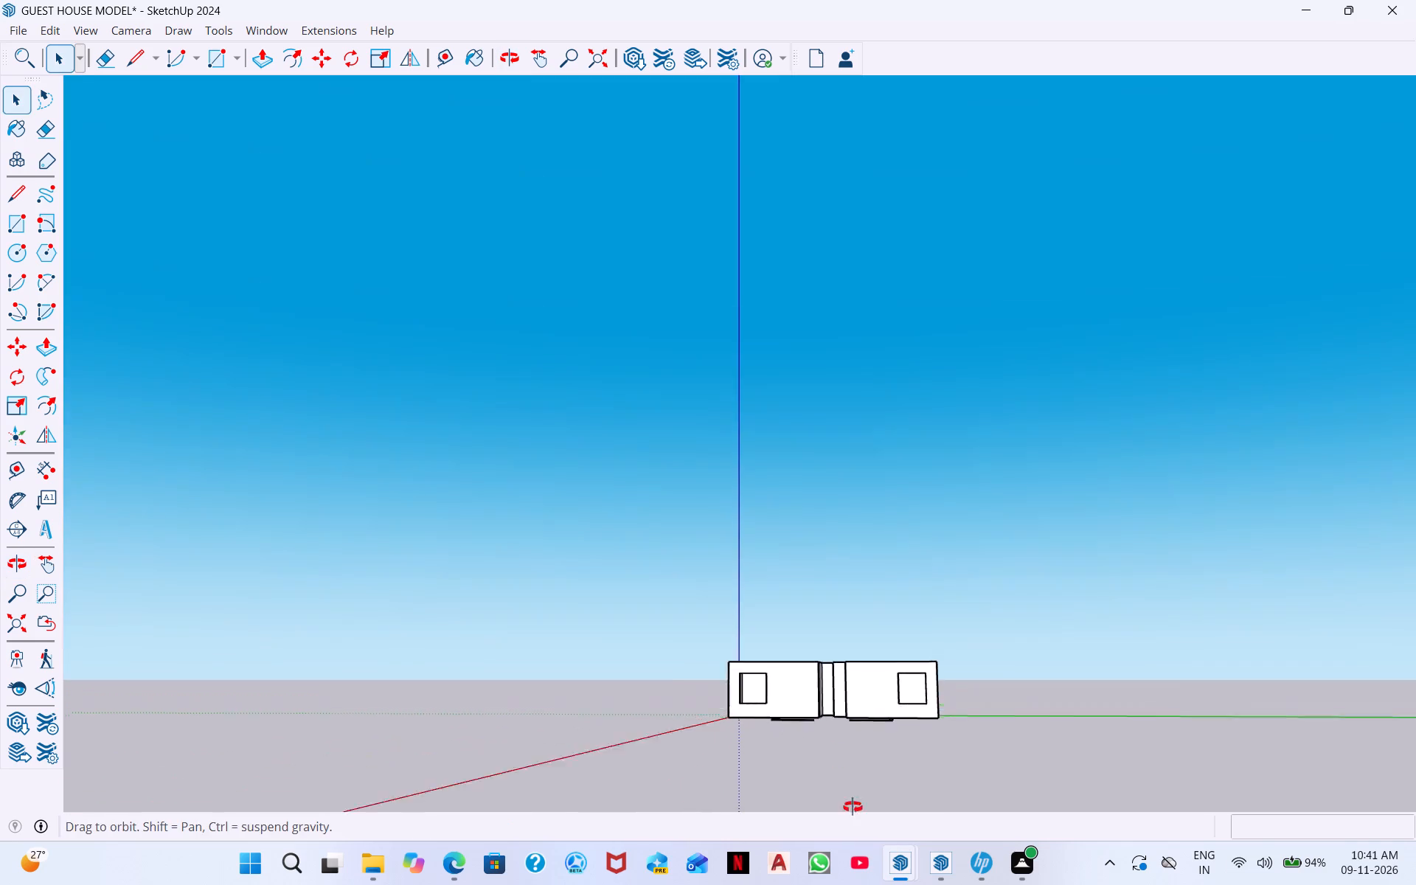
{"action": "middle_click_drag", "start_coordinate": [853, 807], "coordinate": [908, 884]}
{"action": "scroll", "coordinate": [881, 731], "scroll_direction": "up", "scroll_amount": 6}
{"action": "scroll", "coordinate": [680, 646], "scroll_direction": "up", "scroll_amount": 6}
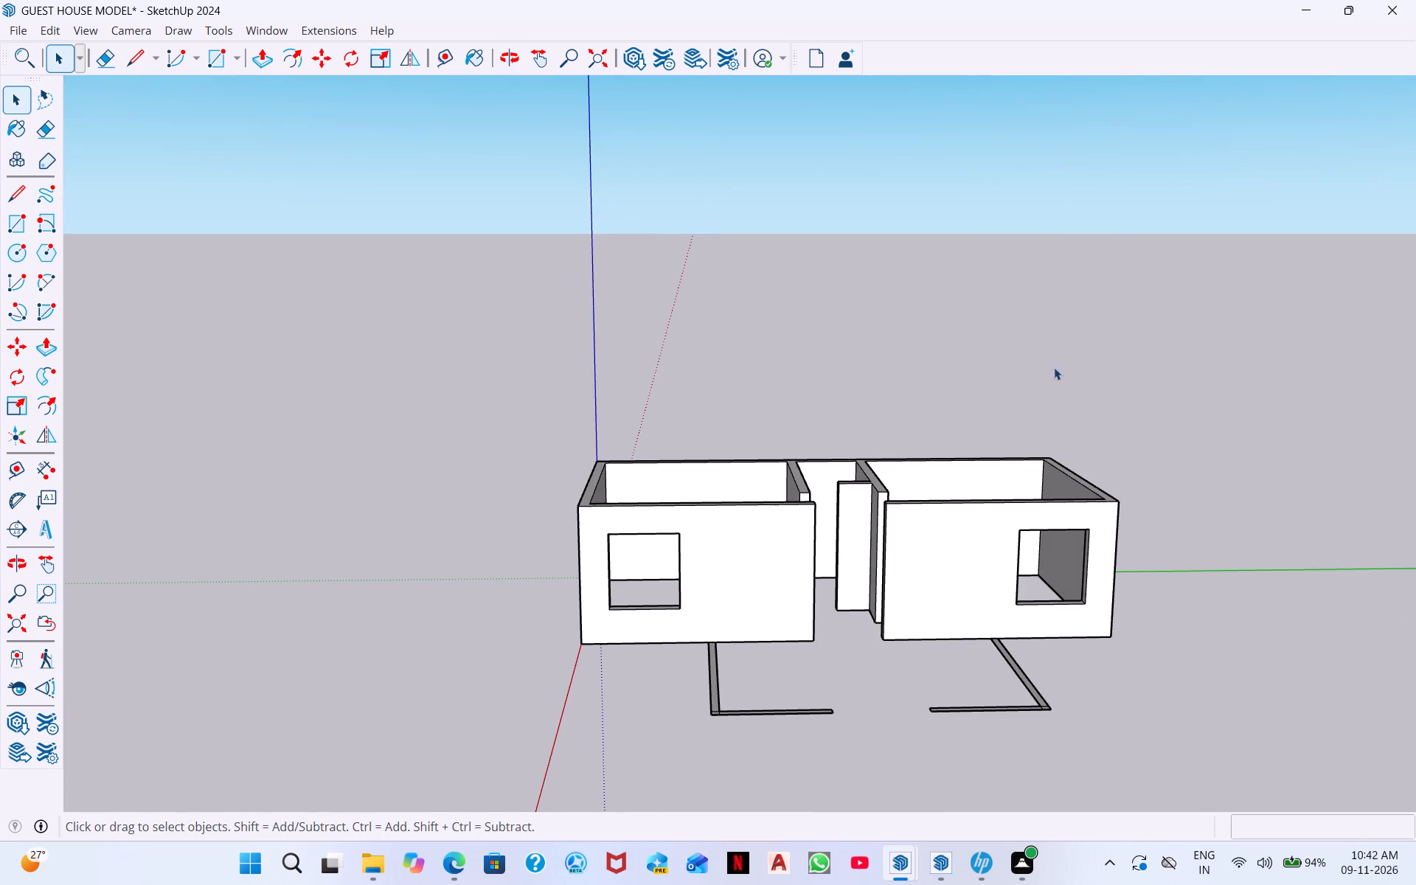
{"action": "middle_click_drag", "start_coordinate": [1038, 827], "coordinate": [896, 610]}
{"action": "middle_click_drag", "start_coordinate": [835, 687], "coordinate": [838, 560]}
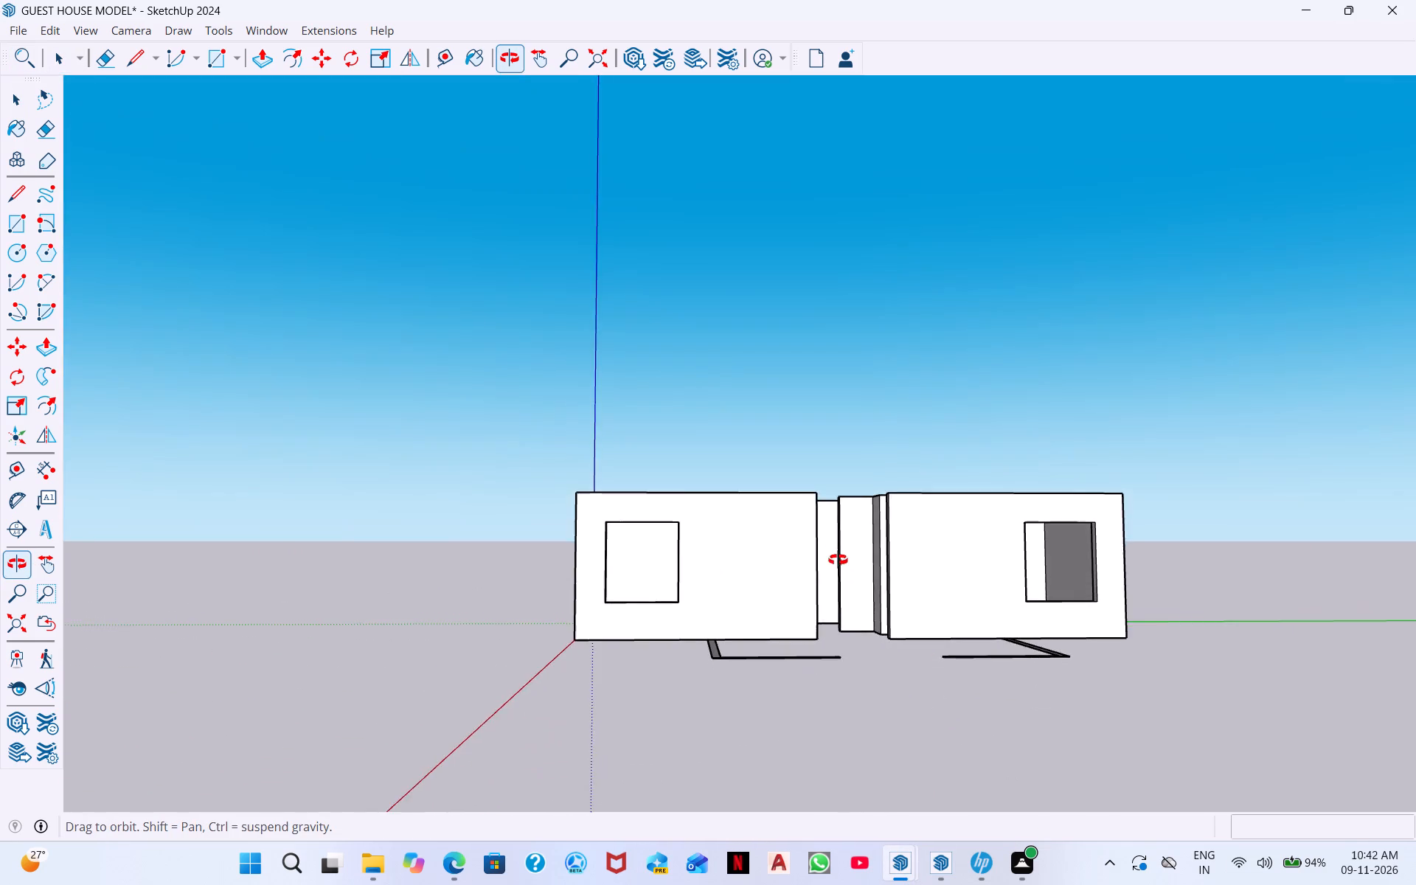
{"action": "middle_click_drag", "start_coordinate": [838, 560], "coordinate": [871, 834]}
{"action": "scroll", "coordinate": [900, 502], "scroll_direction": "up", "scroll_amount": 12}
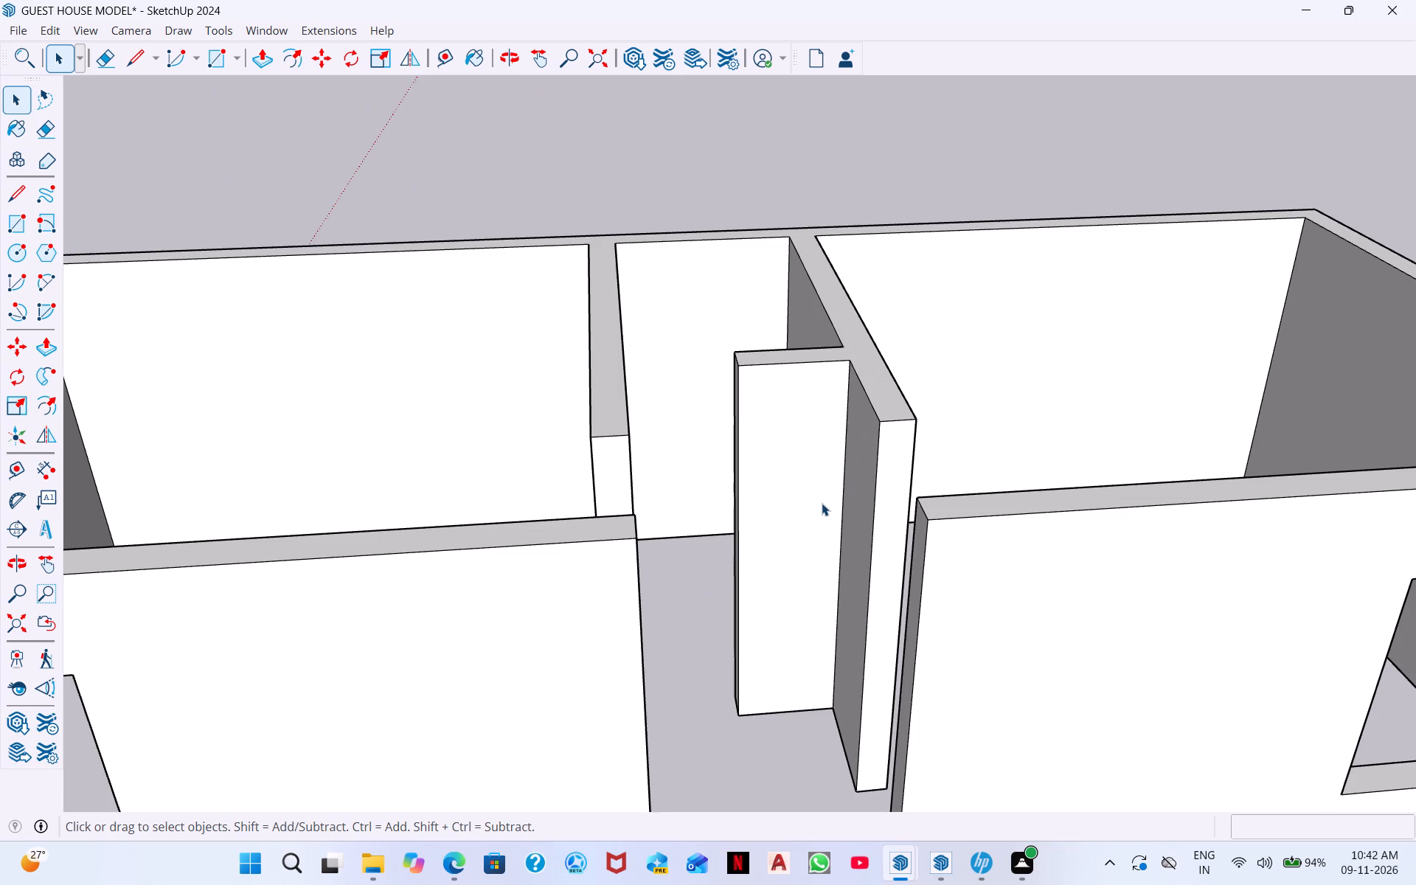
{"action": "scroll", "coordinate": [819, 517], "scroll_direction": "down", "scroll_amount": 7}
{"action": "middle_click_drag", "start_coordinate": [844, 567], "coordinate": [380, 667]}
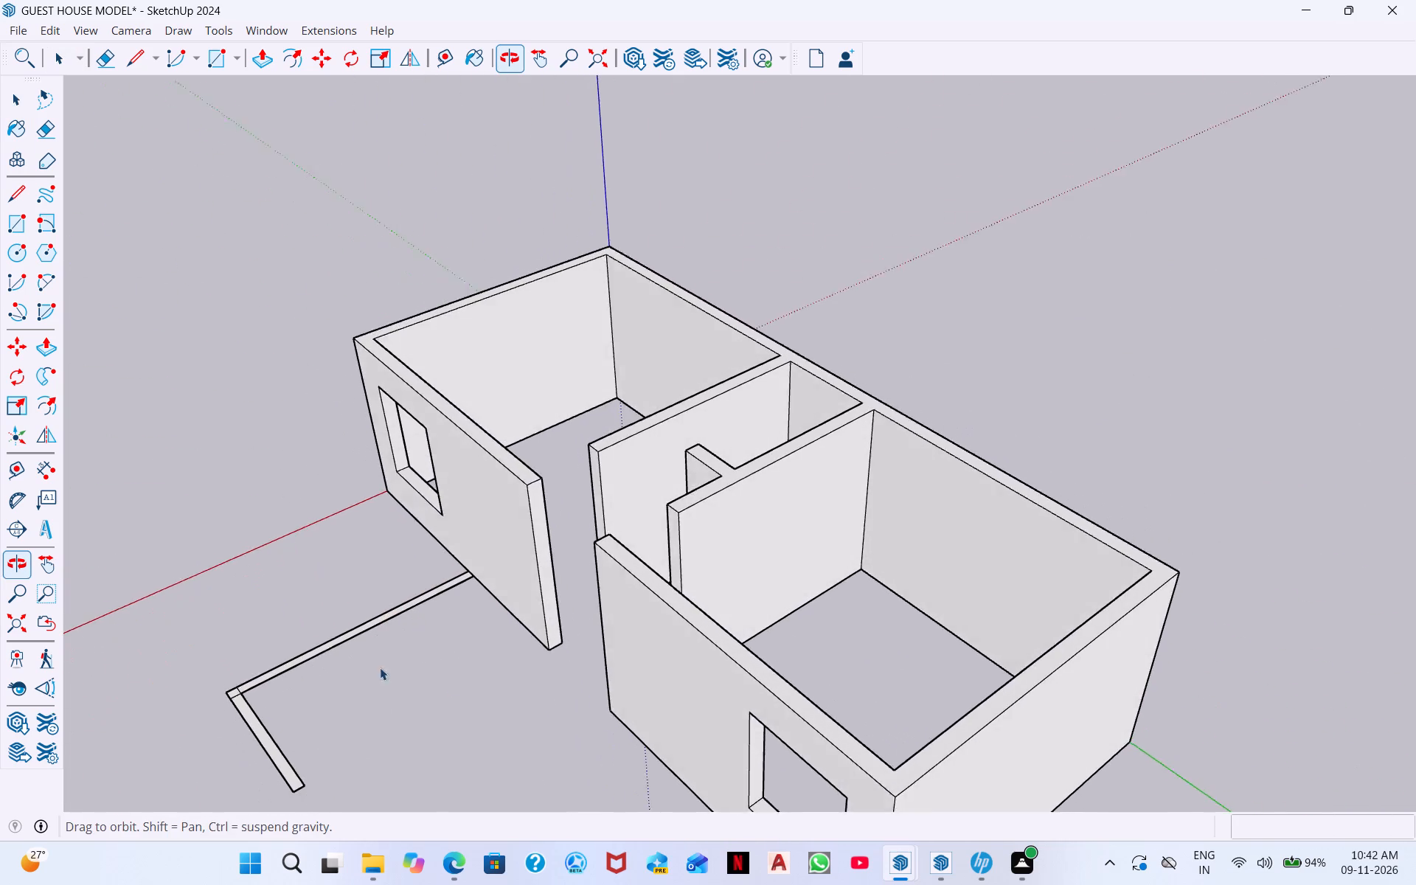
{"action": "middle_click_drag", "start_coordinate": [380, 667], "coordinate": [380, 661]}
{"action": "middle_click_drag", "start_coordinate": [951, 633], "coordinate": [628, 708]}
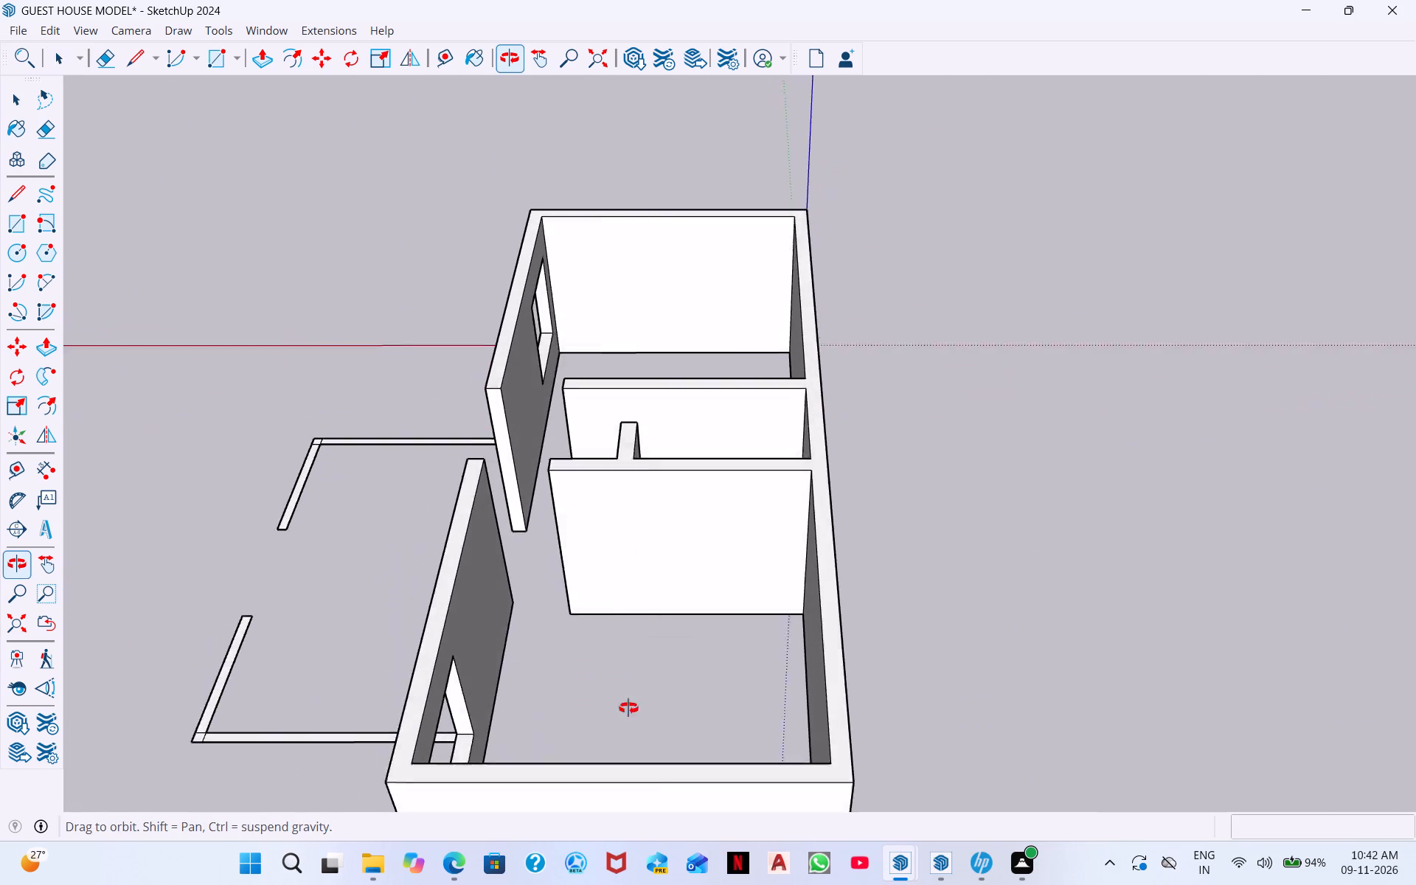
{"action": "middle_click_drag", "start_coordinate": [628, 708], "coordinate": [628, 778]}
{"action": "scroll", "coordinate": [658, 543], "scroll_direction": "up", "scroll_amount": 3}
{"action": "scroll", "coordinate": [658, 479], "scroll_direction": "up", "scroll_amount": 5}
{"action": "scroll", "coordinate": [629, 414], "scroll_direction": "down", "scroll_amount": 3}
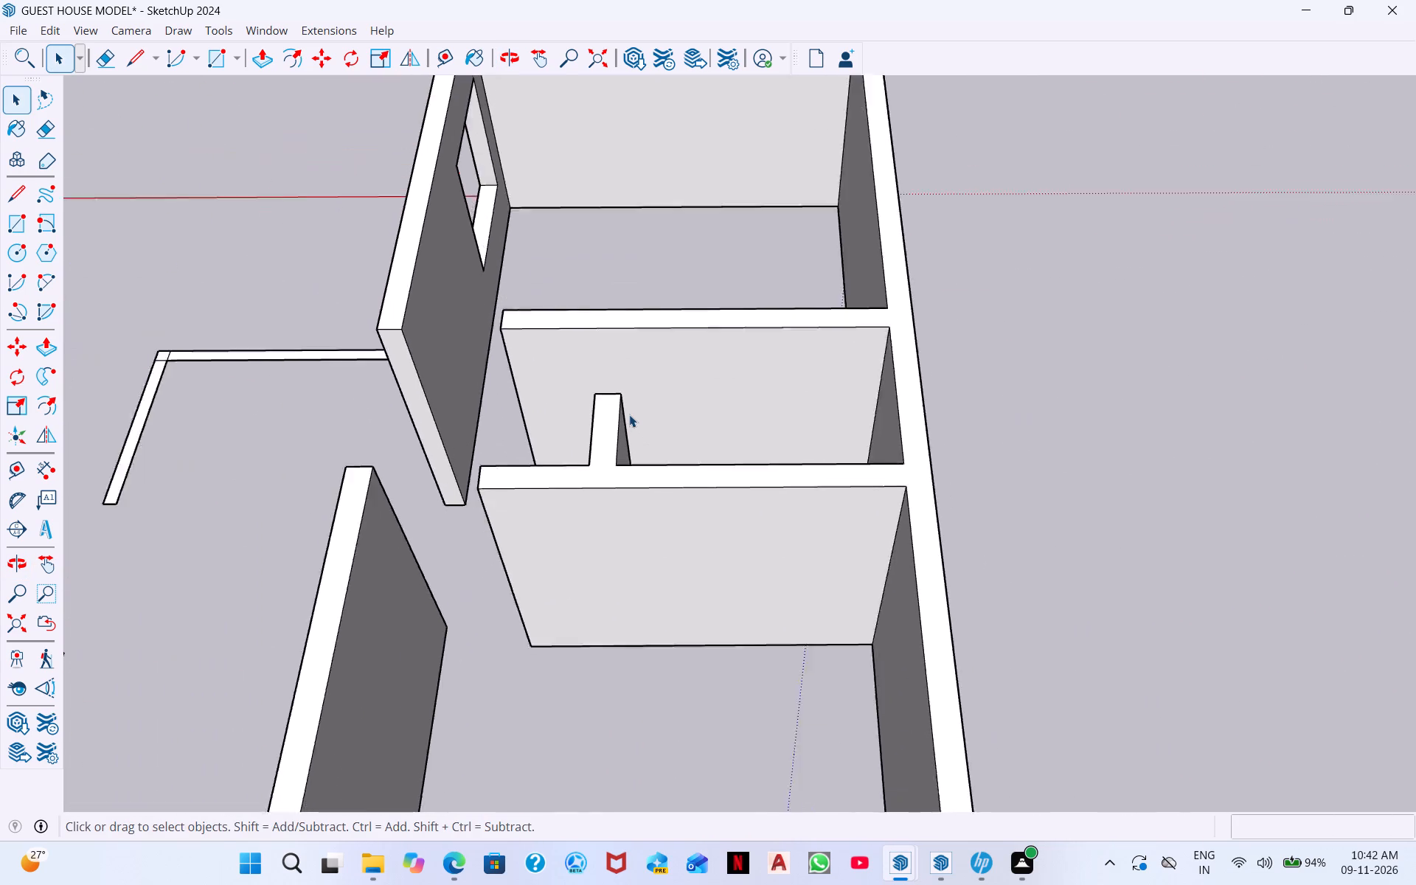
{"action": "scroll", "coordinate": [629, 414], "scroll_direction": "down", "scroll_amount": 7}
{"action": "middle_click_drag", "start_coordinate": [628, 464], "coordinate": [1011, 737]}
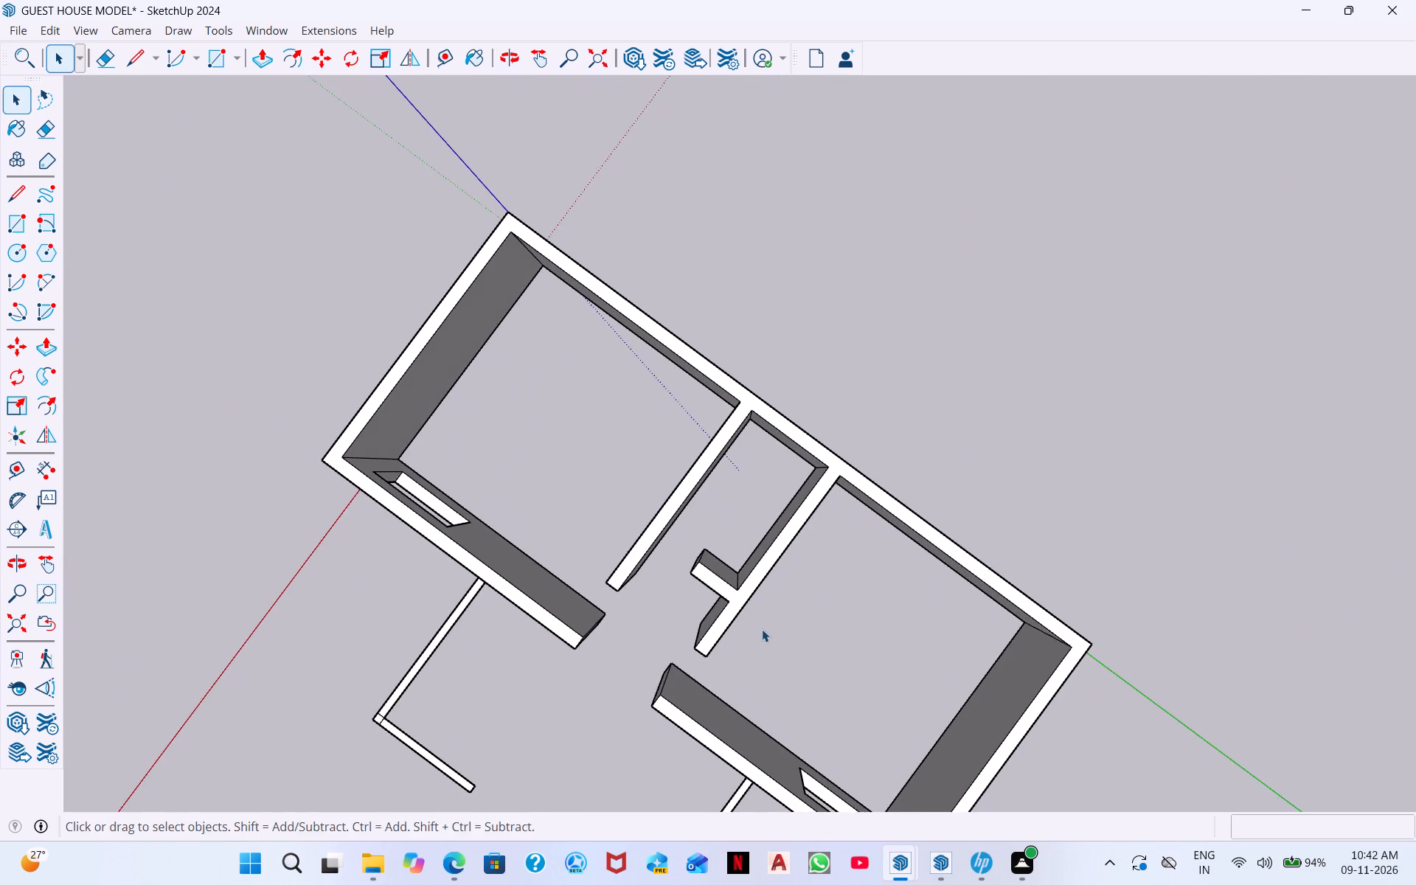
{"action": "middle_click_drag", "start_coordinate": [762, 629], "coordinate": [861, 503]}
{"action": "middle_click_drag", "start_coordinate": [822, 697], "coordinate": [830, 516]}
{"action": "middle_click_drag", "start_coordinate": [700, 864], "coordinate": [760, 555]}
{"action": "scroll", "coordinate": [706, 840], "scroll_direction": "up", "scroll_amount": 1}
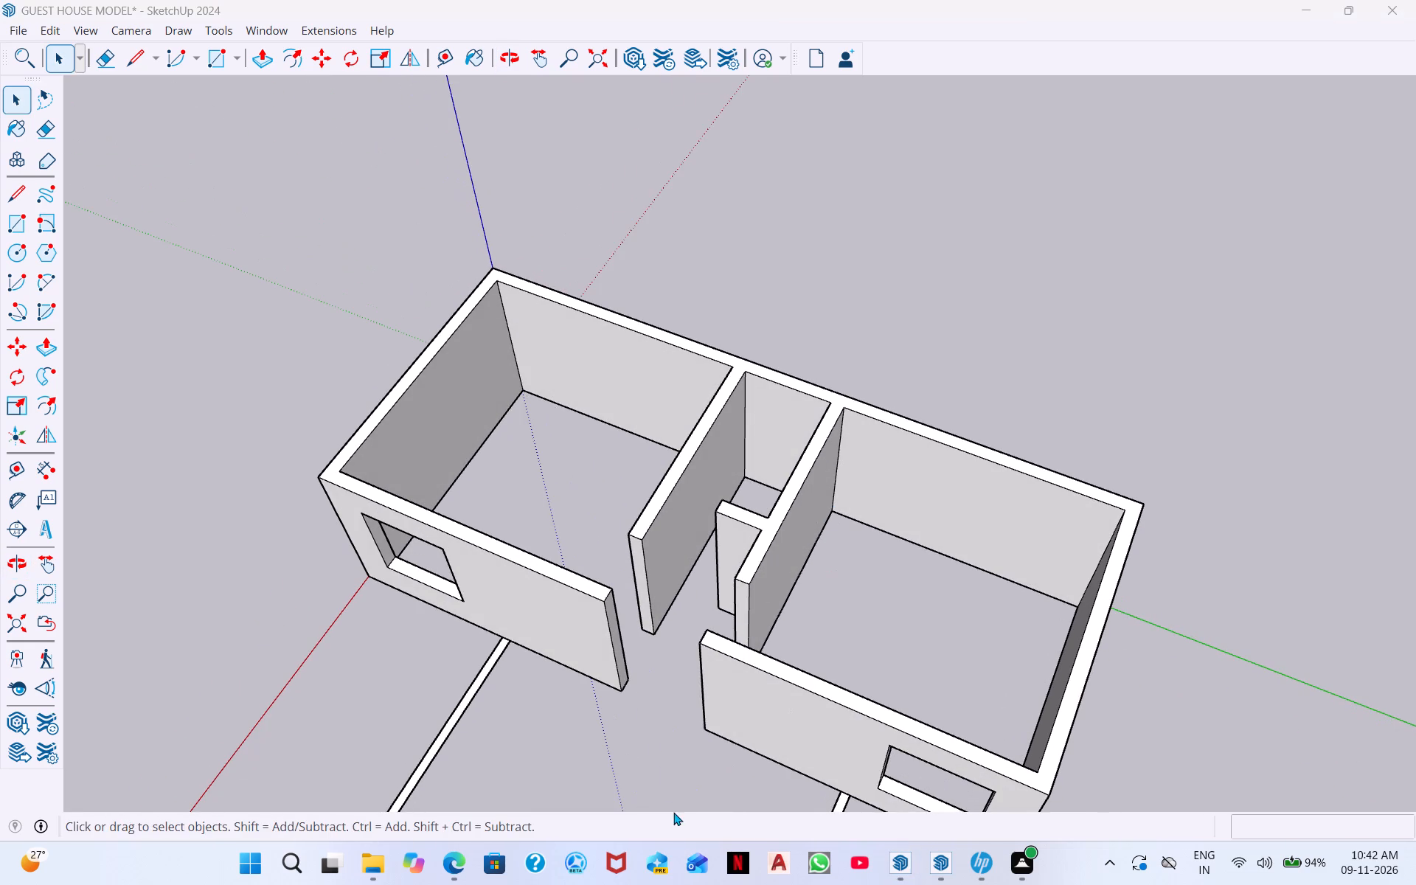
{"action": "middle_click_drag", "start_coordinate": [684, 786], "coordinate": [694, 575]}
{"action": "middle_click_drag", "start_coordinate": [681, 732], "coordinate": [662, 493]}
{"action": "middle_click_drag", "start_coordinate": [650, 653], "coordinate": [681, 535]}
{"action": "middle_click_drag", "start_coordinate": [609, 713], "coordinate": [641, 596]}
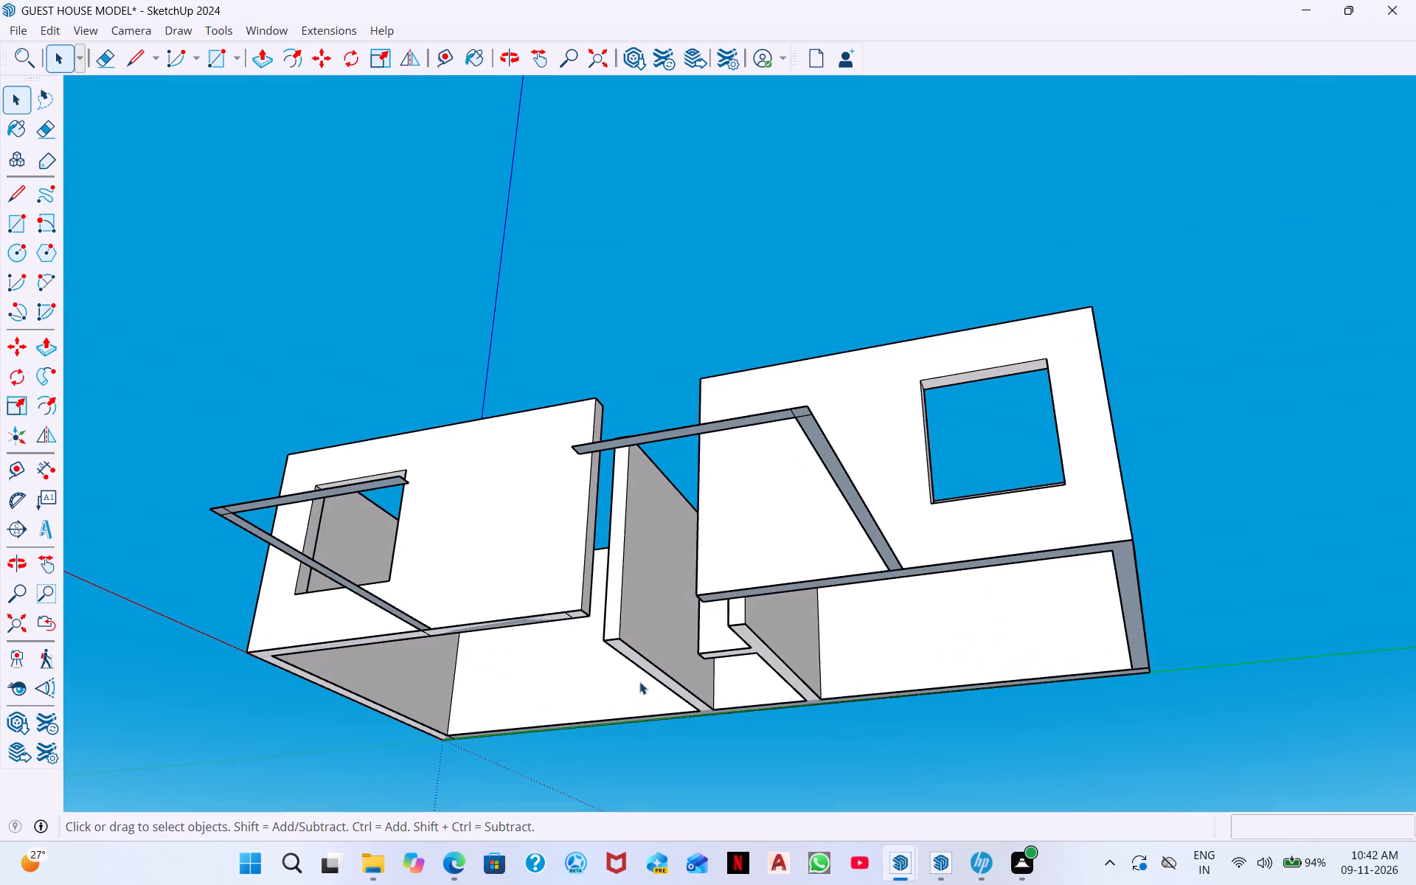
Create a new empty group for the floor, separate from the house walls.
{"action": "scroll", "coordinate": [883, 659], "scroll_direction": "down", "scroll_amount": 8}
{"action": "left_click_drag", "start_coordinate": [1094, 715], "coordinate": [1093, 715]}
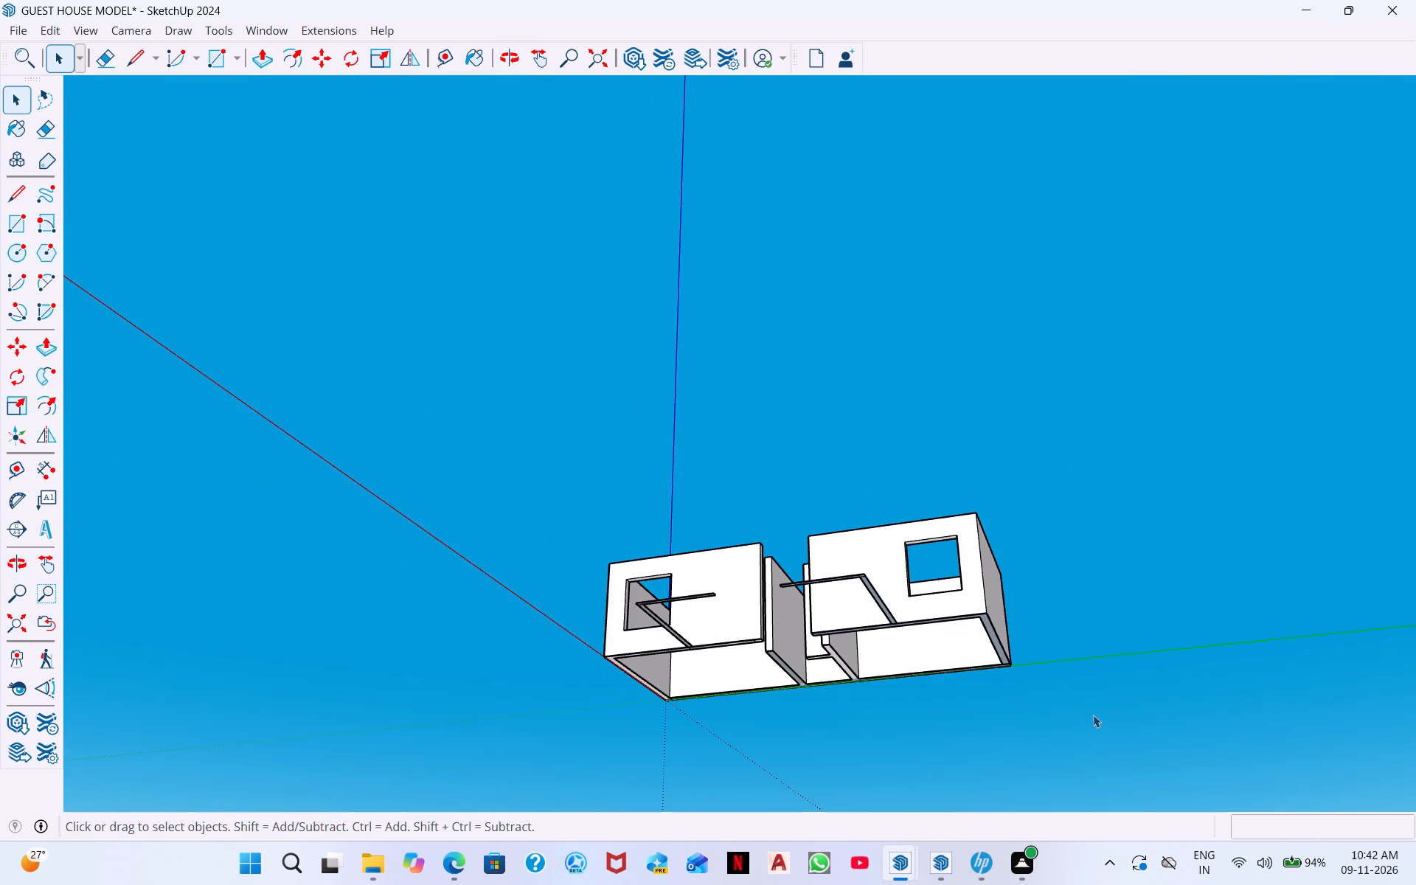
{"action": "left_click_drag", "start_coordinate": [1093, 715], "coordinate": [458, 525]}
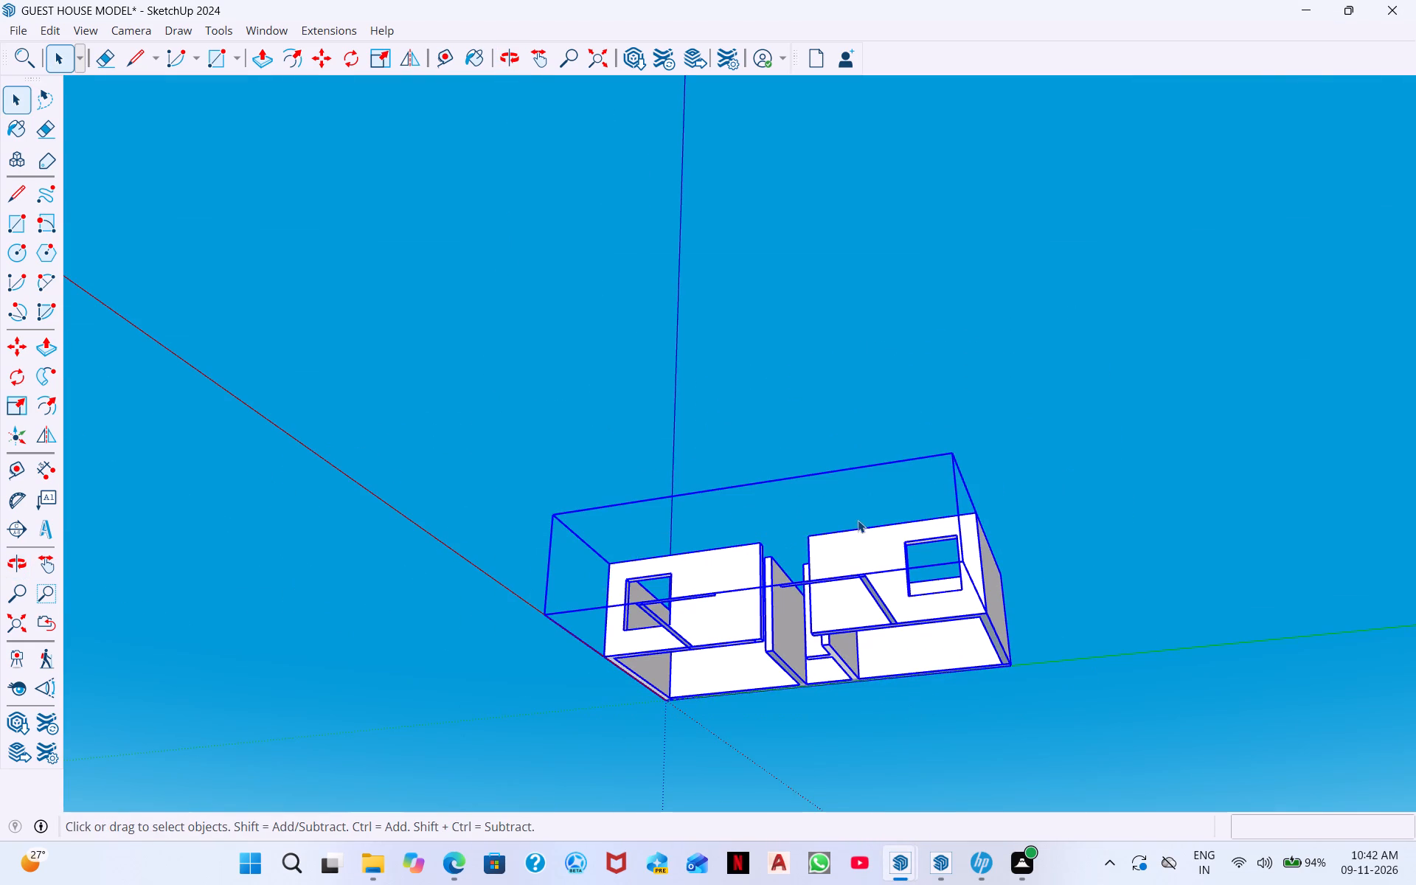
{"action": "right_click", "coordinate": [479, 266]}
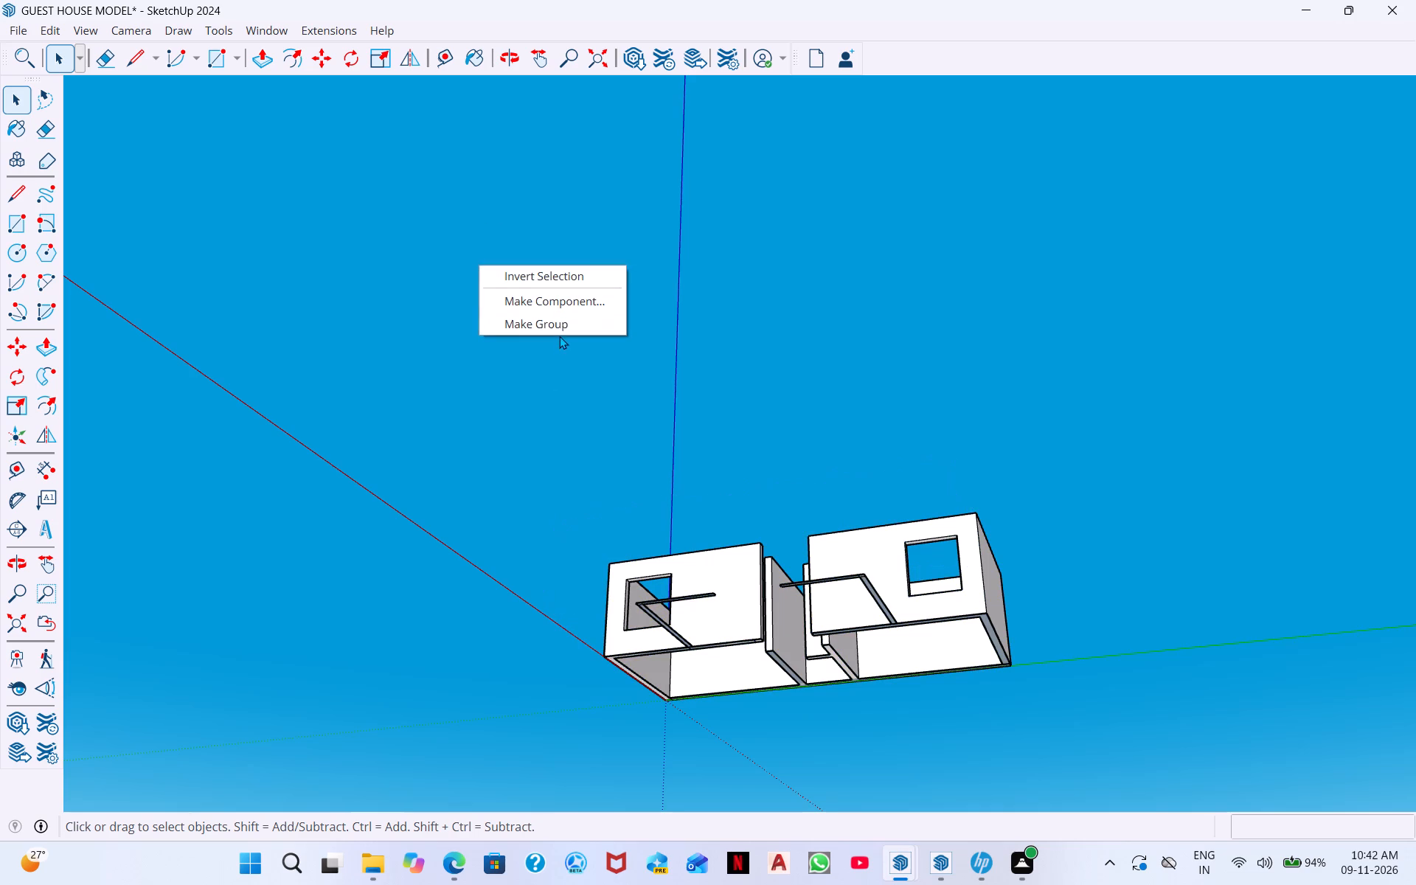
{"action": "left_click", "coordinate": [563, 317]}
Draw a 38' by 16' 3" floor rectangle between opposite outer corners of the house's wall base.
{"action": "middle_click_drag", "start_coordinate": [940, 747], "coordinate": [833, 395]}
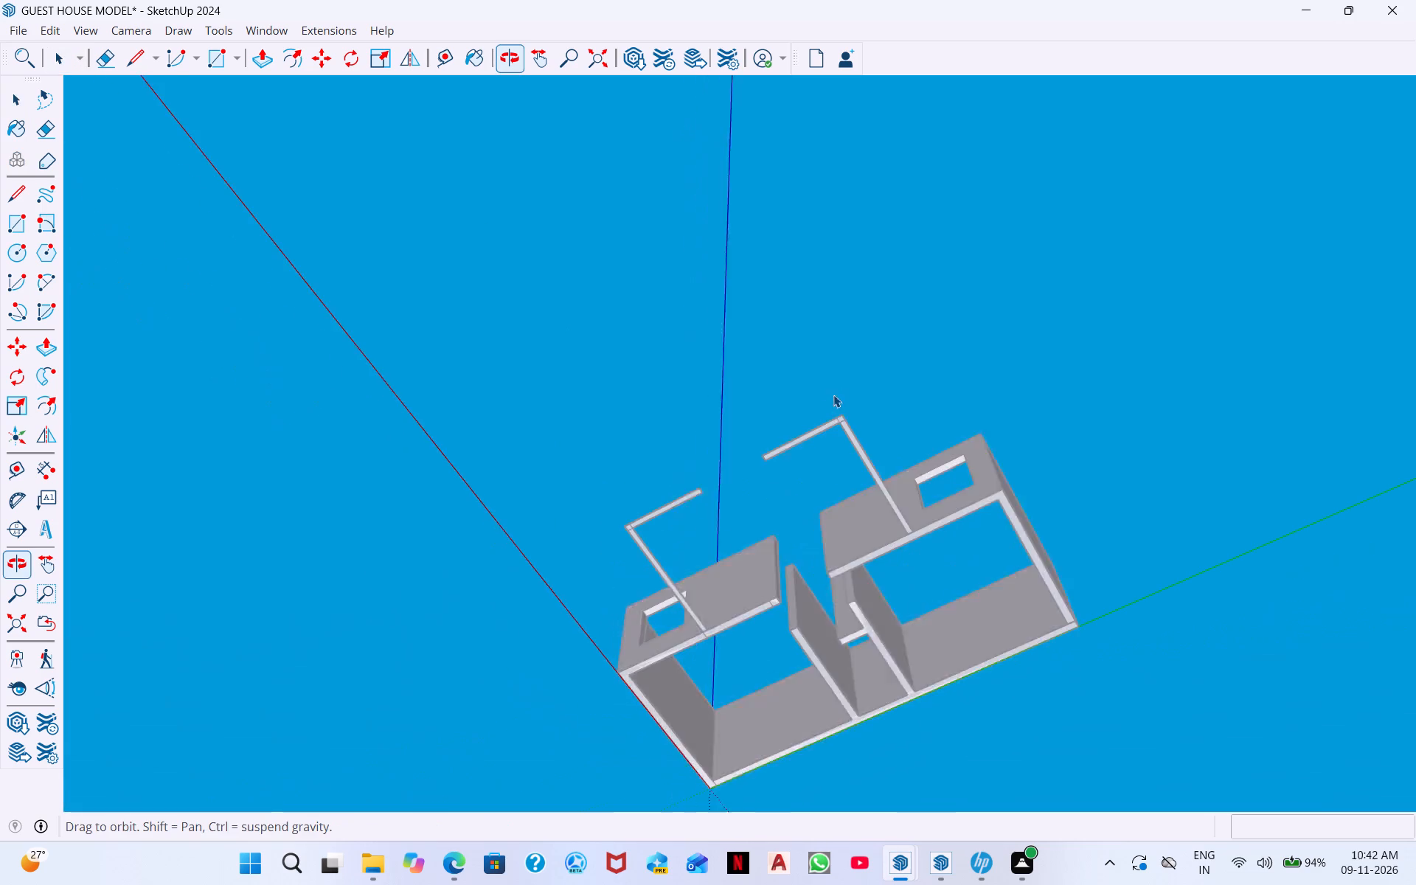
{"action": "middle_click_drag", "start_coordinate": [863, 605], "coordinate": [813, 409]}
{"action": "middle_click_drag", "start_coordinate": [879, 555], "coordinate": [851, 457]}
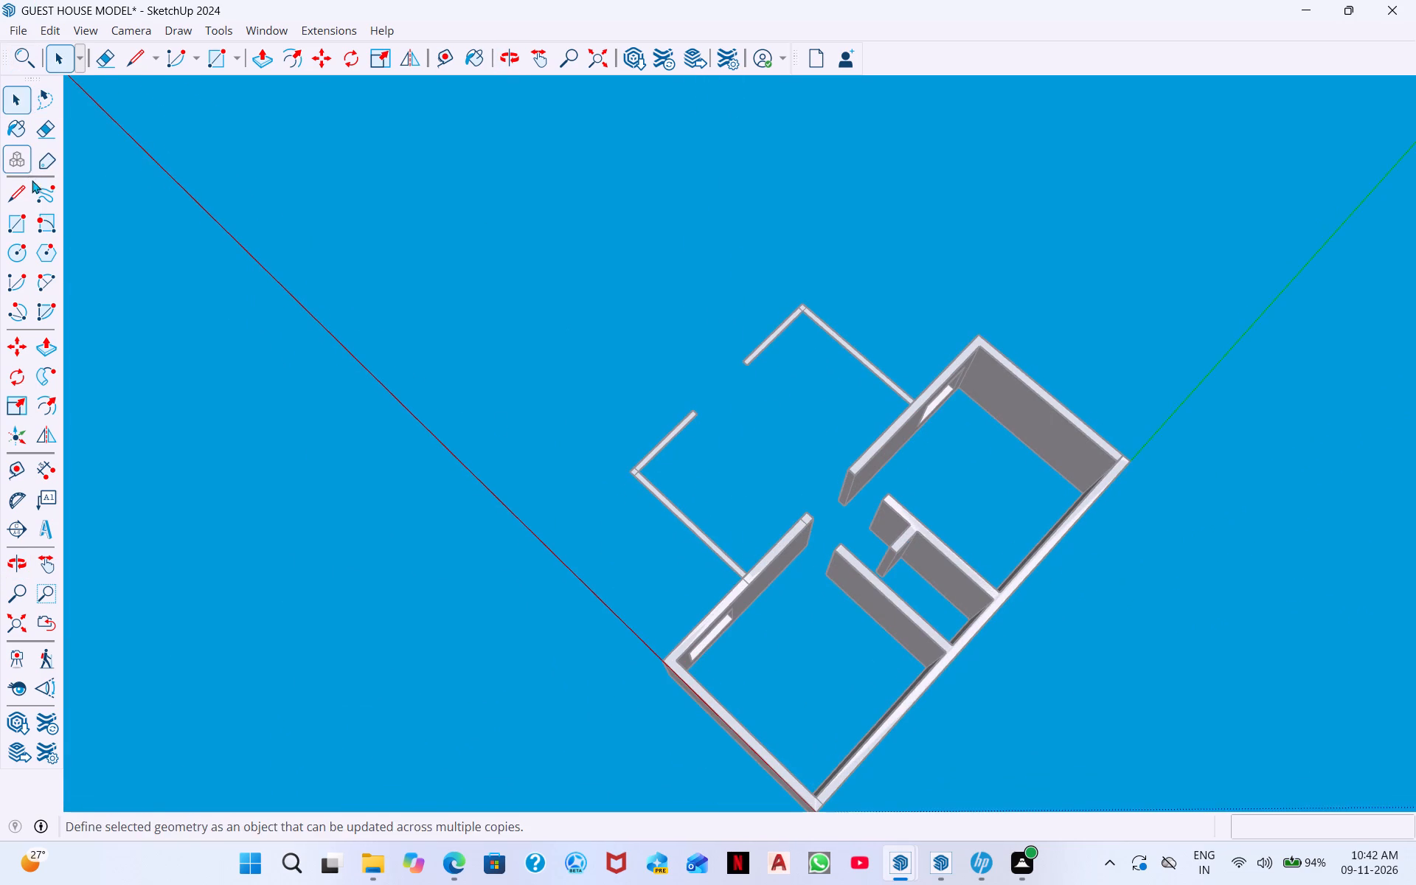
{"action": "left_click", "coordinate": [18, 223]}
{"action": "scroll", "coordinate": [754, 673], "scroll_direction": "up", "scroll_amount": 3}
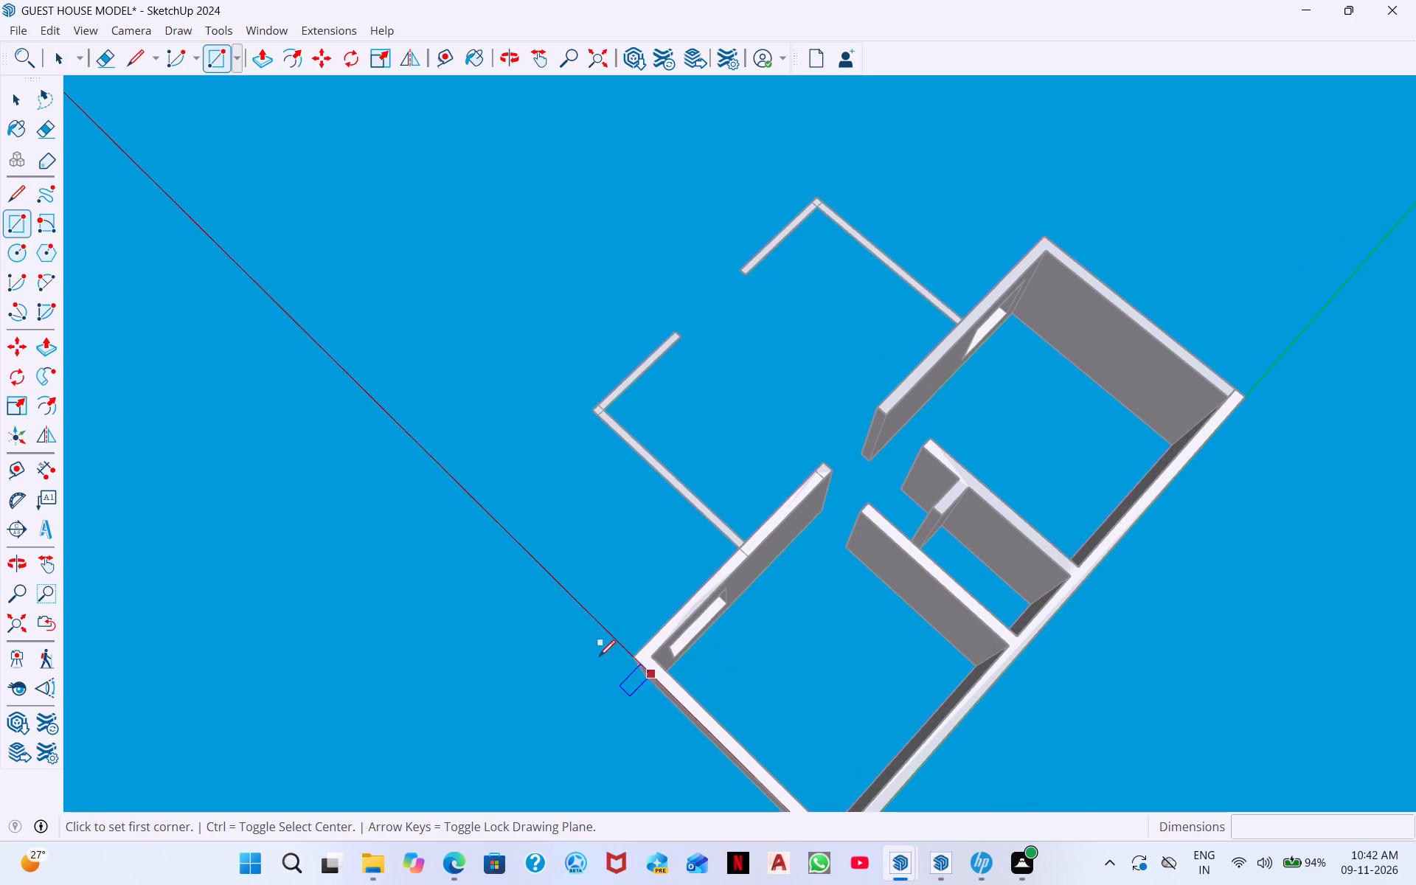
{"action": "left_click", "coordinate": [635, 657]}
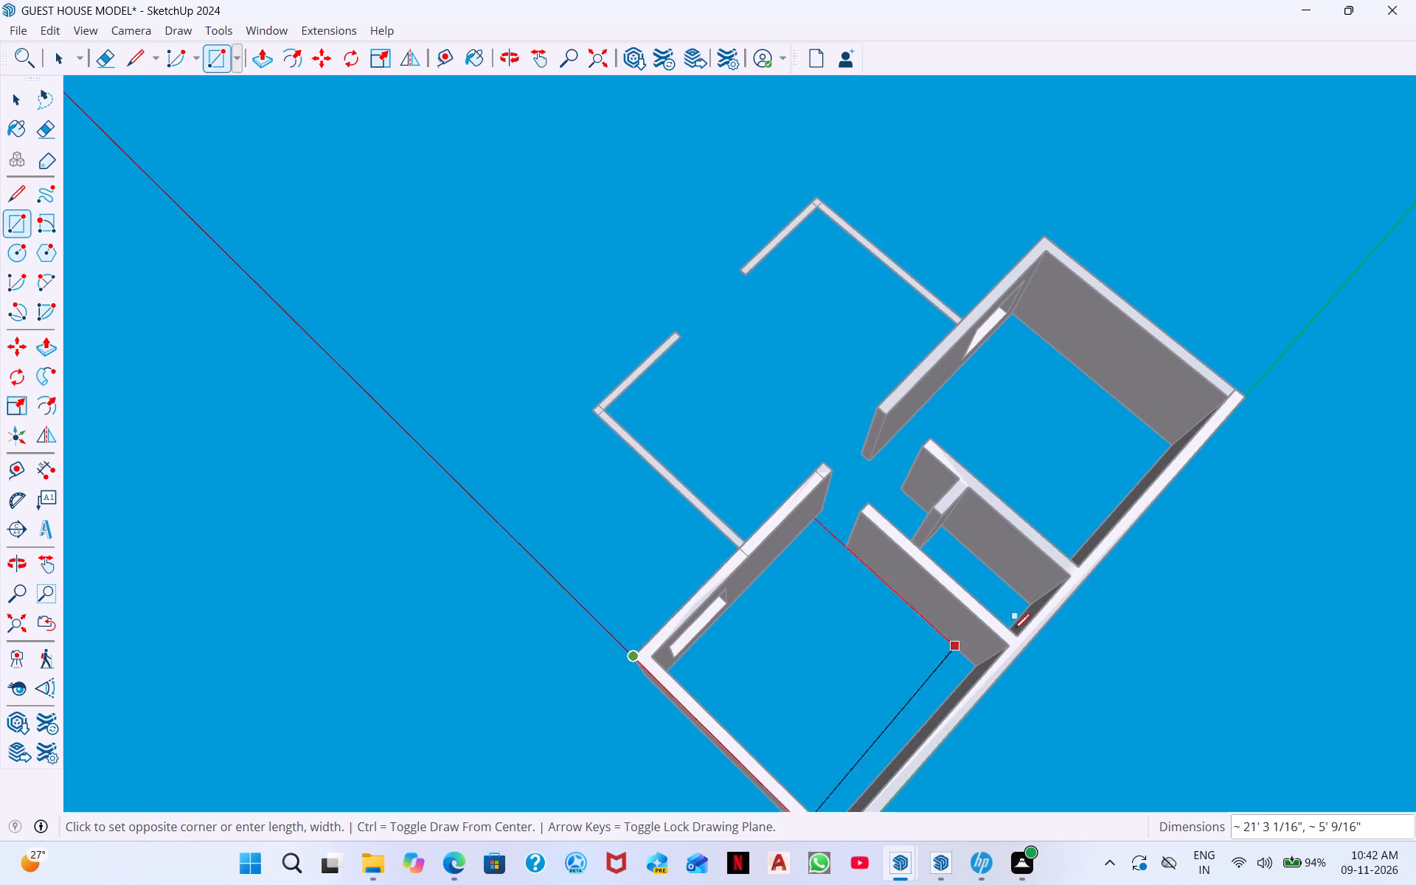
{"action": "left_click", "coordinate": [1240, 400]}
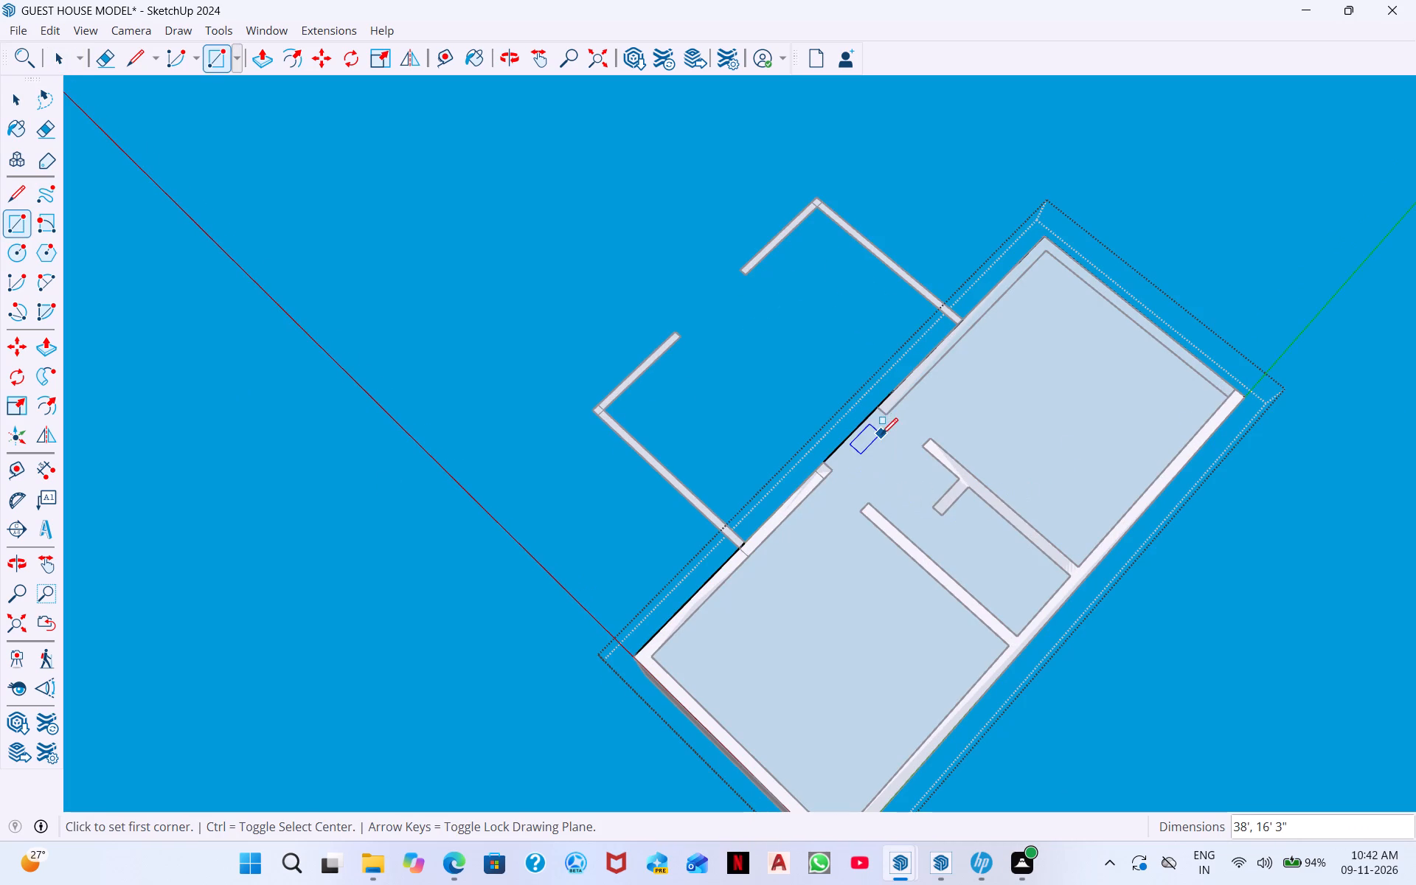
Push/Pull the floor rectangle 2" downward below the walls to form the floor slab.
{"action": "key", "text": "space"}
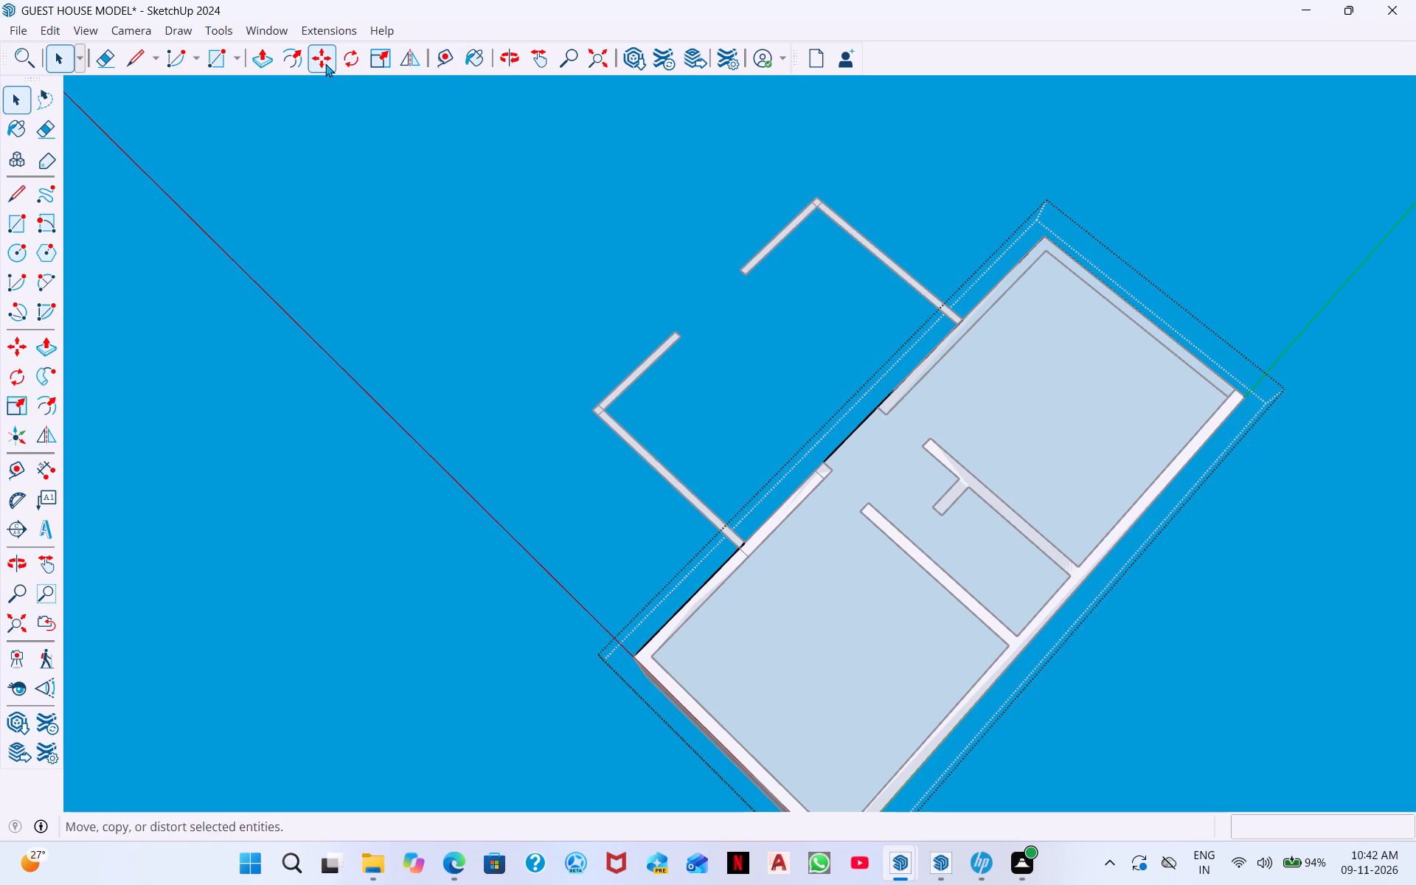
{"action": "left_click", "coordinate": [274, 65]}
{"action": "left_click", "coordinate": [926, 505]}
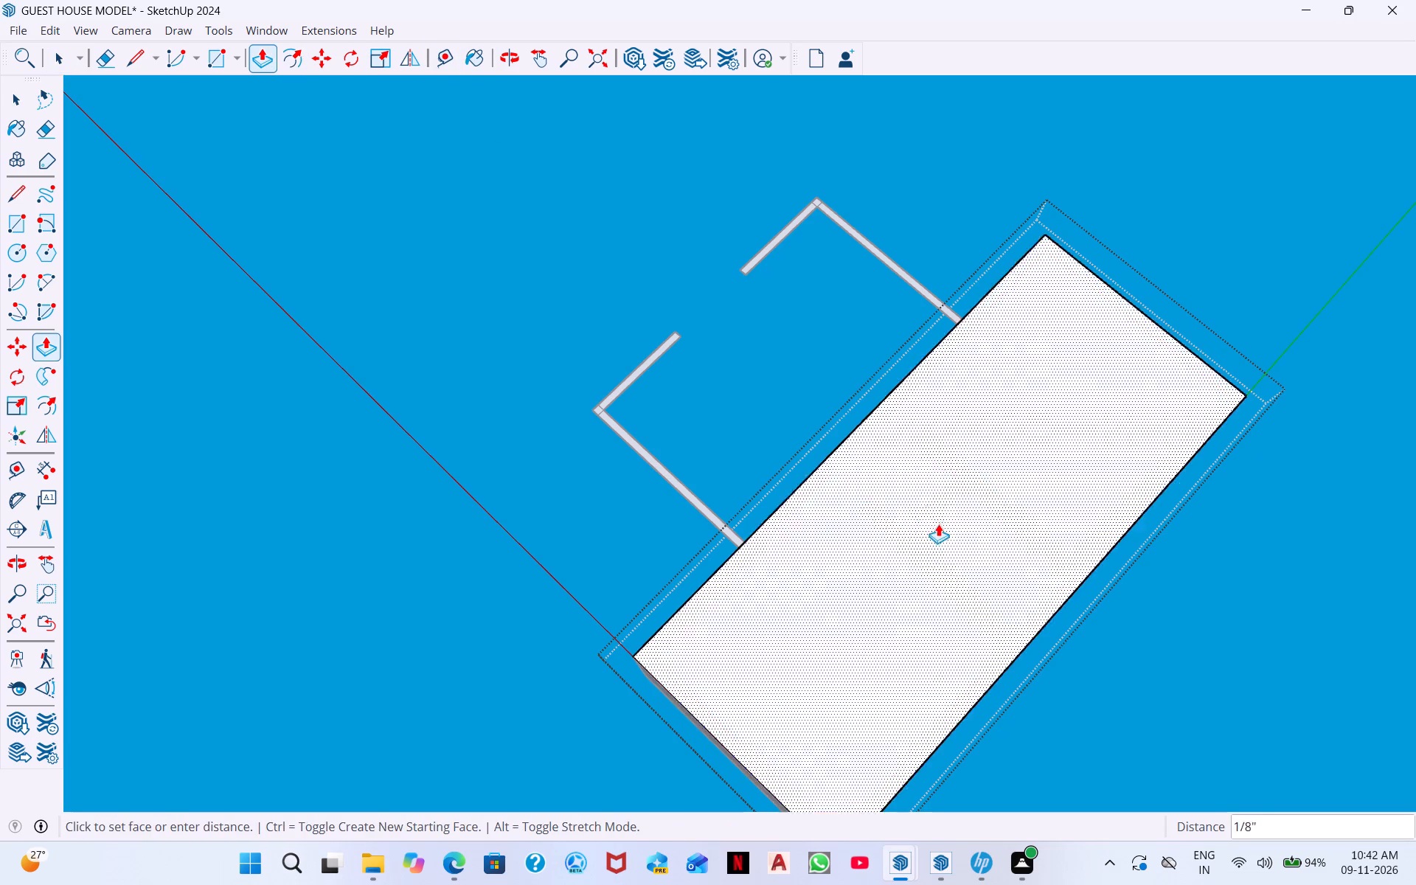
{"action": "middle_click_drag", "start_coordinate": [938, 575], "coordinate": [988, 754]}
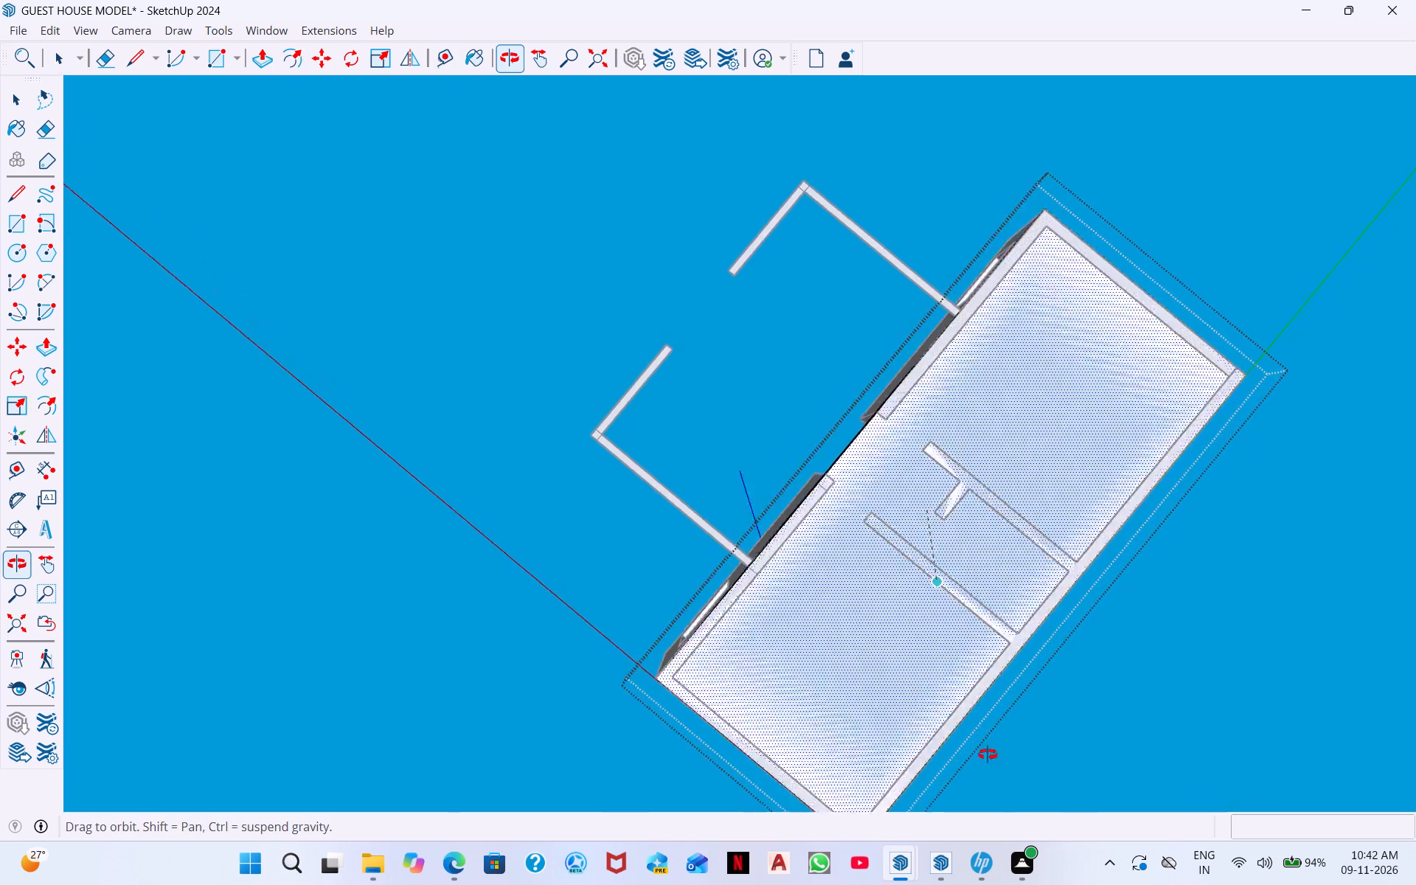
{"action": "middle_click_drag", "start_coordinate": [988, 754], "coordinate": [1040, 836]}
{"action": "middle_click_drag", "start_coordinate": [816, 509], "coordinate": [915, 766]}
{"action": "middle_click_drag", "start_coordinate": [884, 540], "coordinate": [890, 622]}
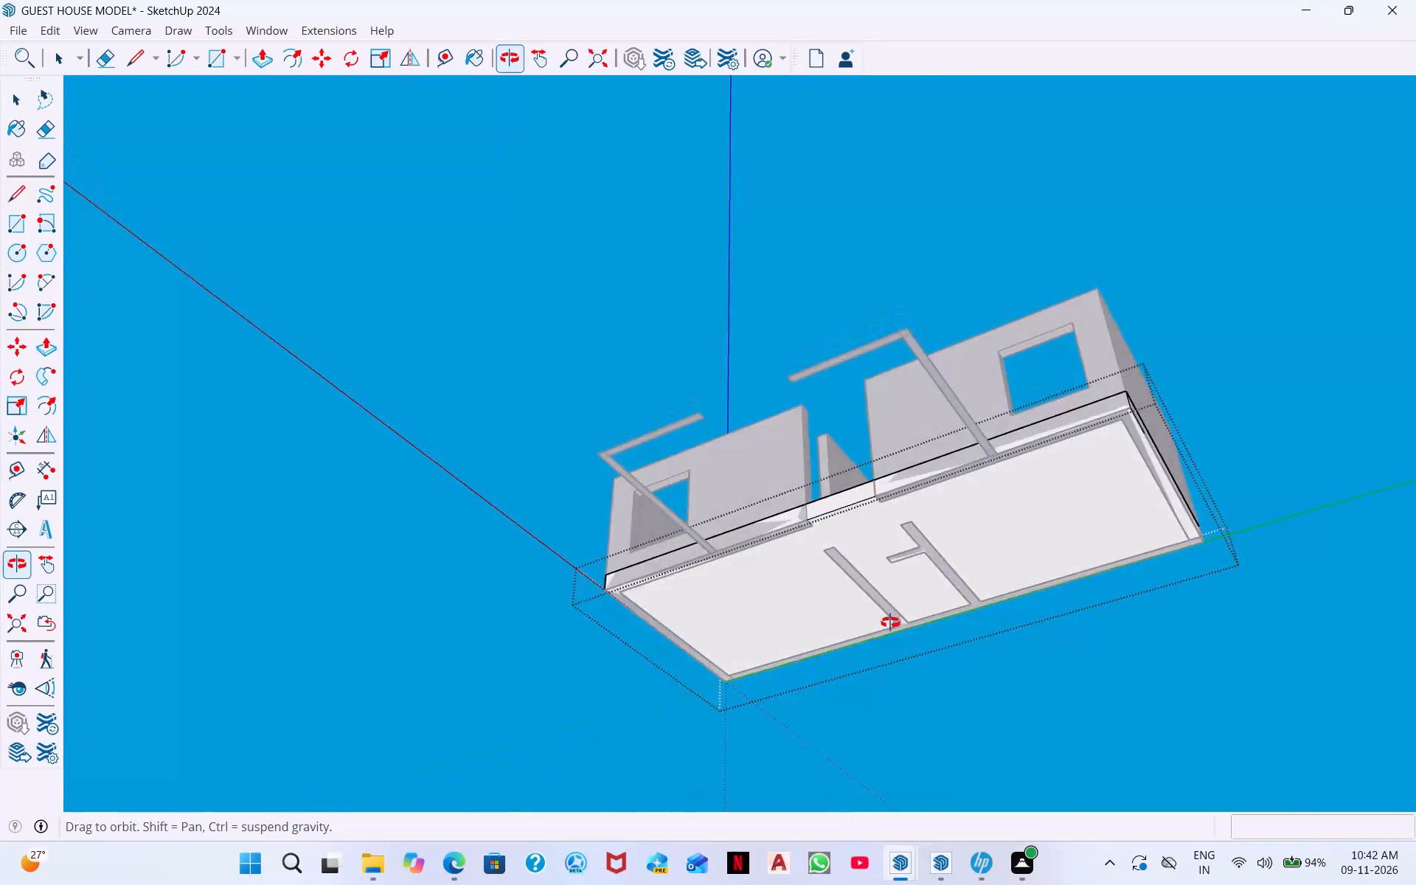
{"action": "middle_click_drag", "start_coordinate": [890, 622], "coordinate": [917, 838]}
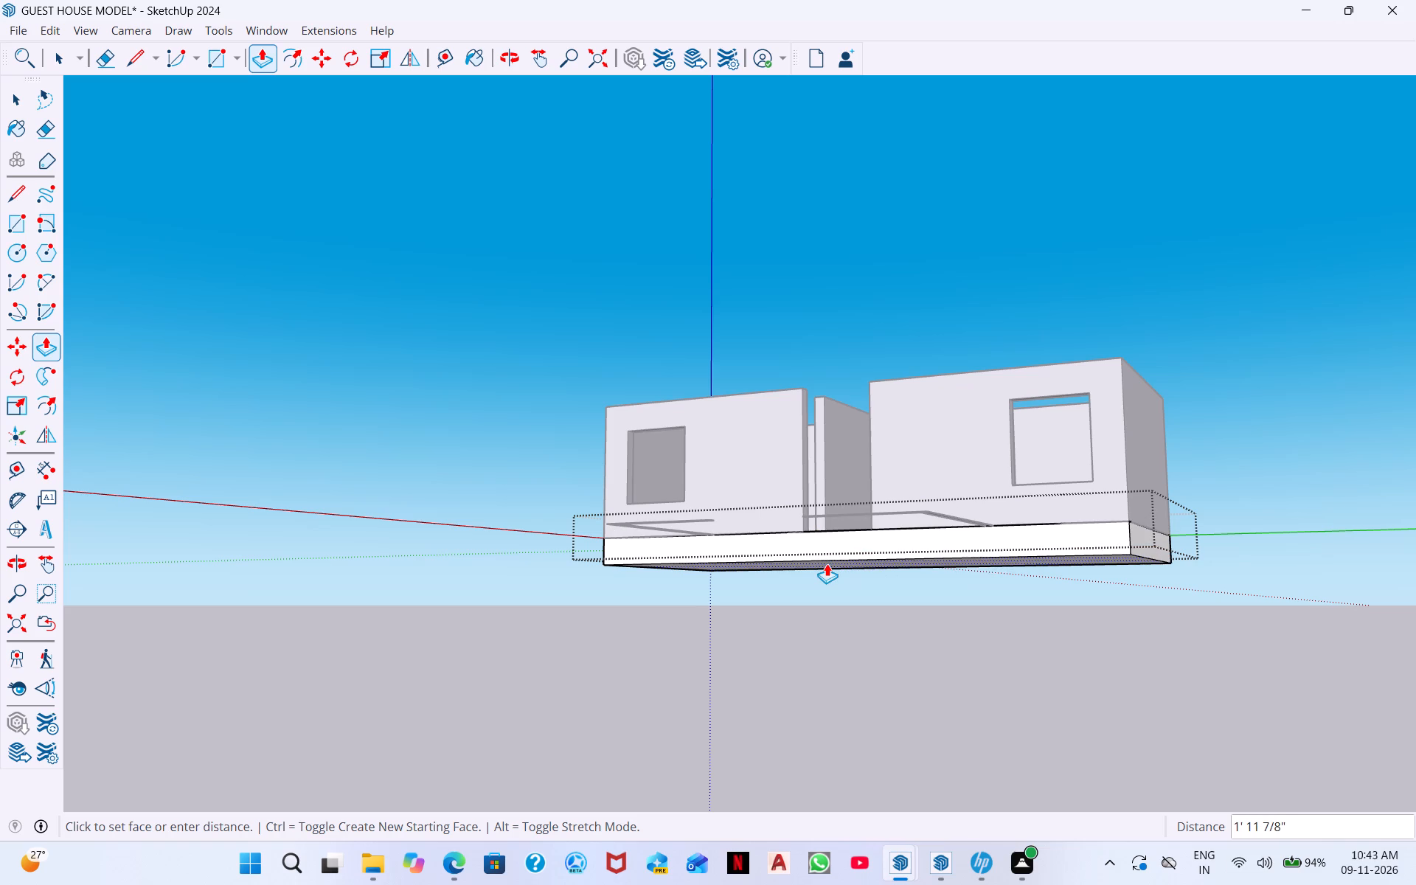
{"action": "key", "text": "2"}
{"action": "key", "text": "shift+quotedbl"}
{"action": "key", "text": "Return"}
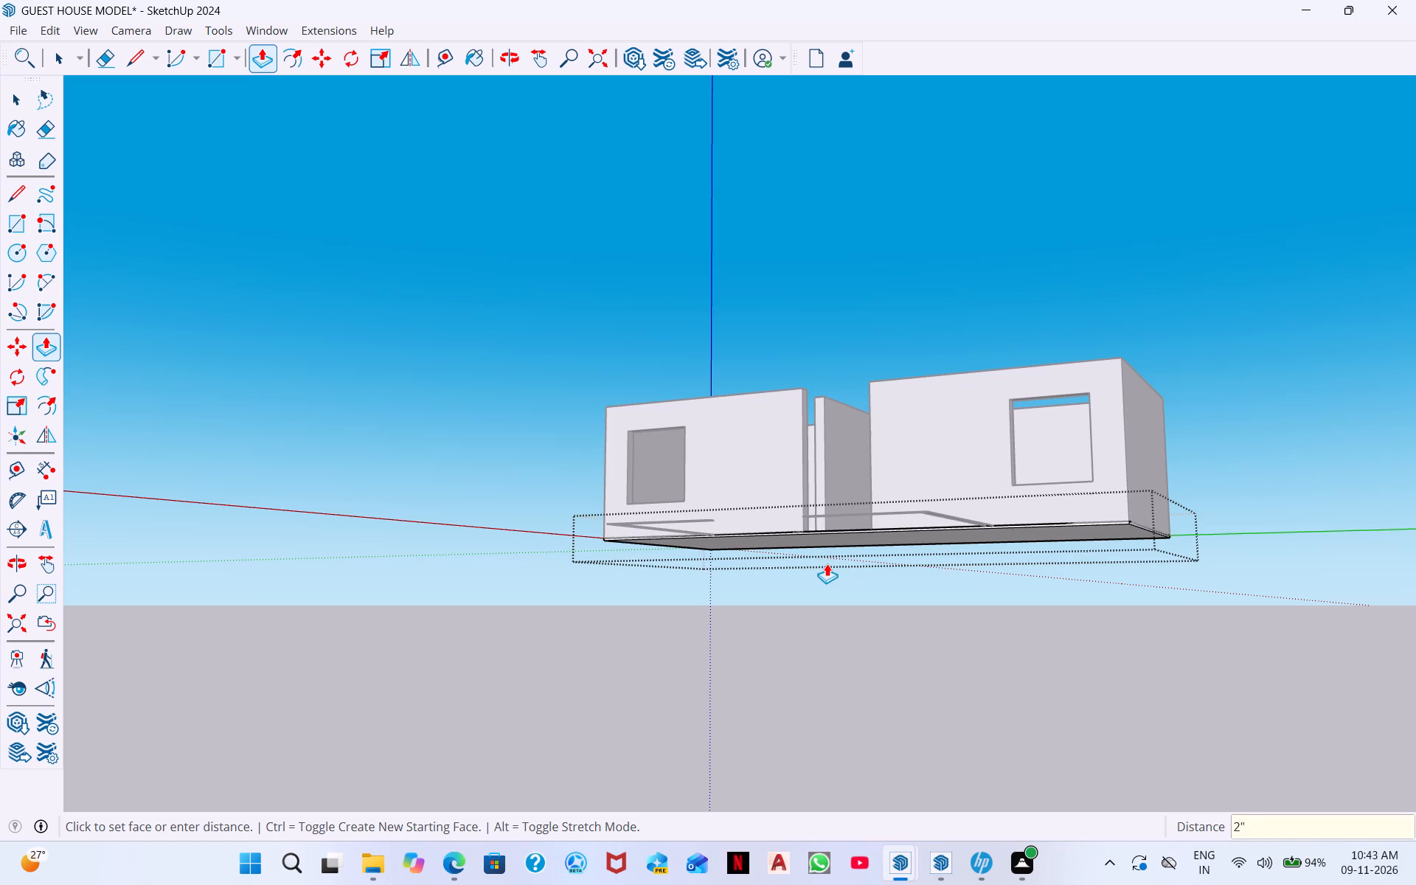
Check the slab edge at the entrance between the front walls and exit editing of the floor group.
{"action": "middle_click_drag", "start_coordinate": [832, 512], "coordinate": [850, 583]}
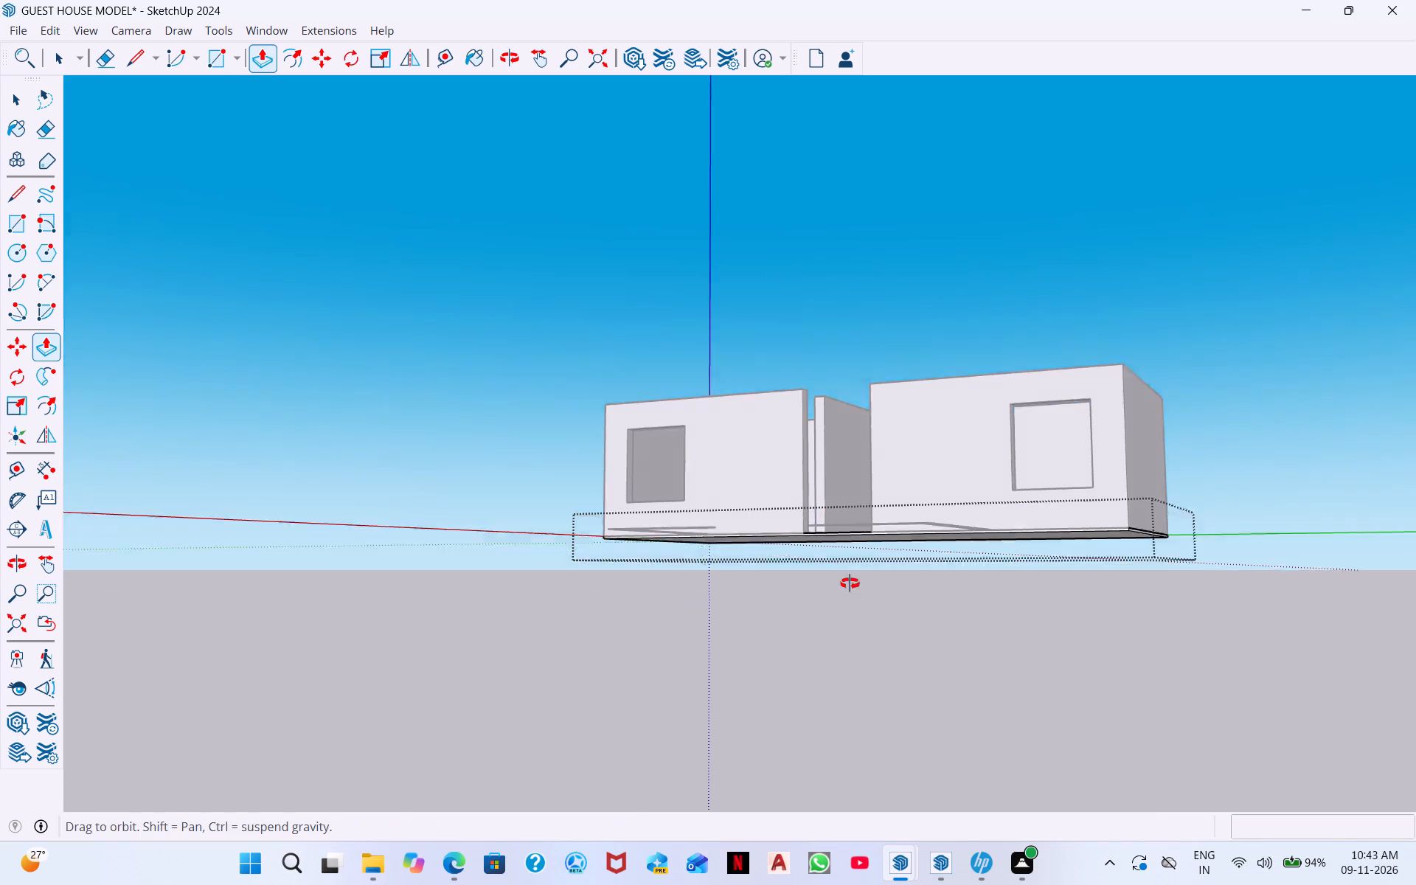
{"action": "middle_click_drag", "start_coordinate": [850, 583], "coordinate": [979, 667]}
{"action": "scroll", "coordinate": [799, 510], "scroll_direction": "up", "scroll_amount": 18}
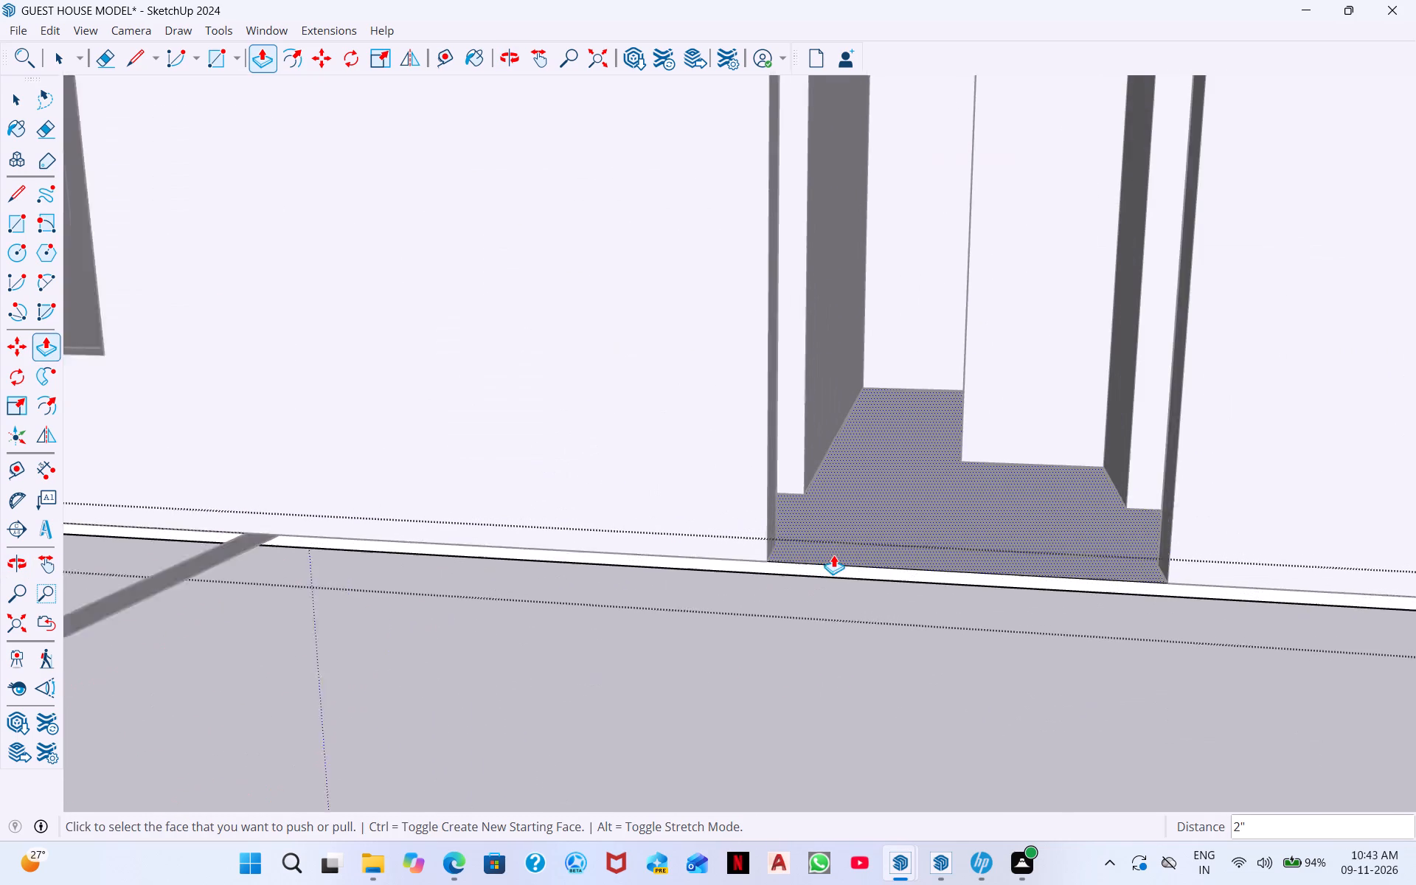
{"action": "scroll", "coordinate": [833, 555], "scroll_direction": "up", "scroll_amount": 1}
{"action": "scroll", "coordinate": [821, 582], "scroll_direction": "down", "scroll_amount": 10}
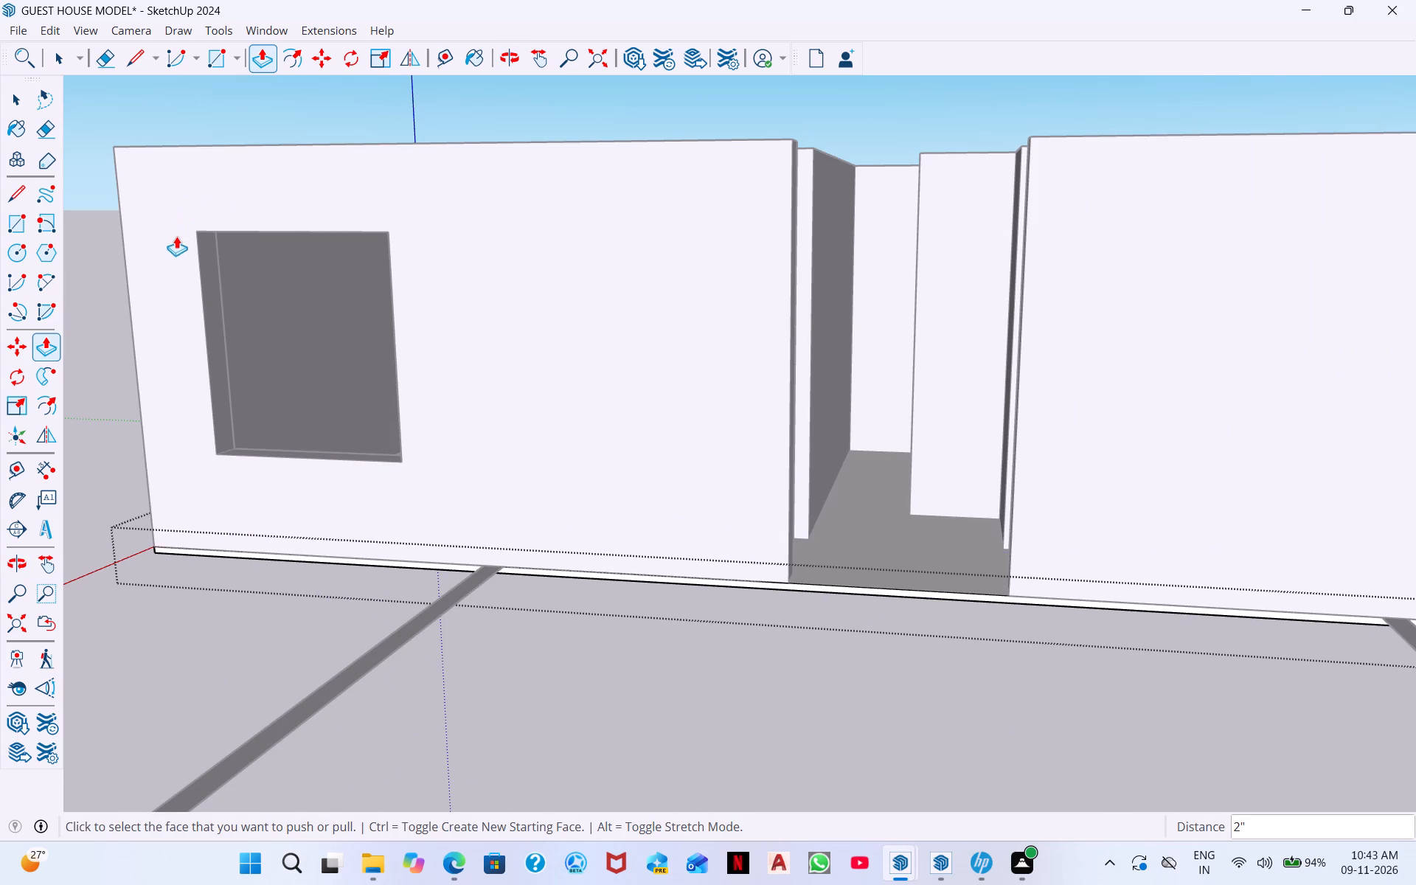
{"action": "key", "text": "Escape"}
{"action": "scroll", "coordinate": [72, 315], "scroll_direction": "down", "scroll_amount": 8}
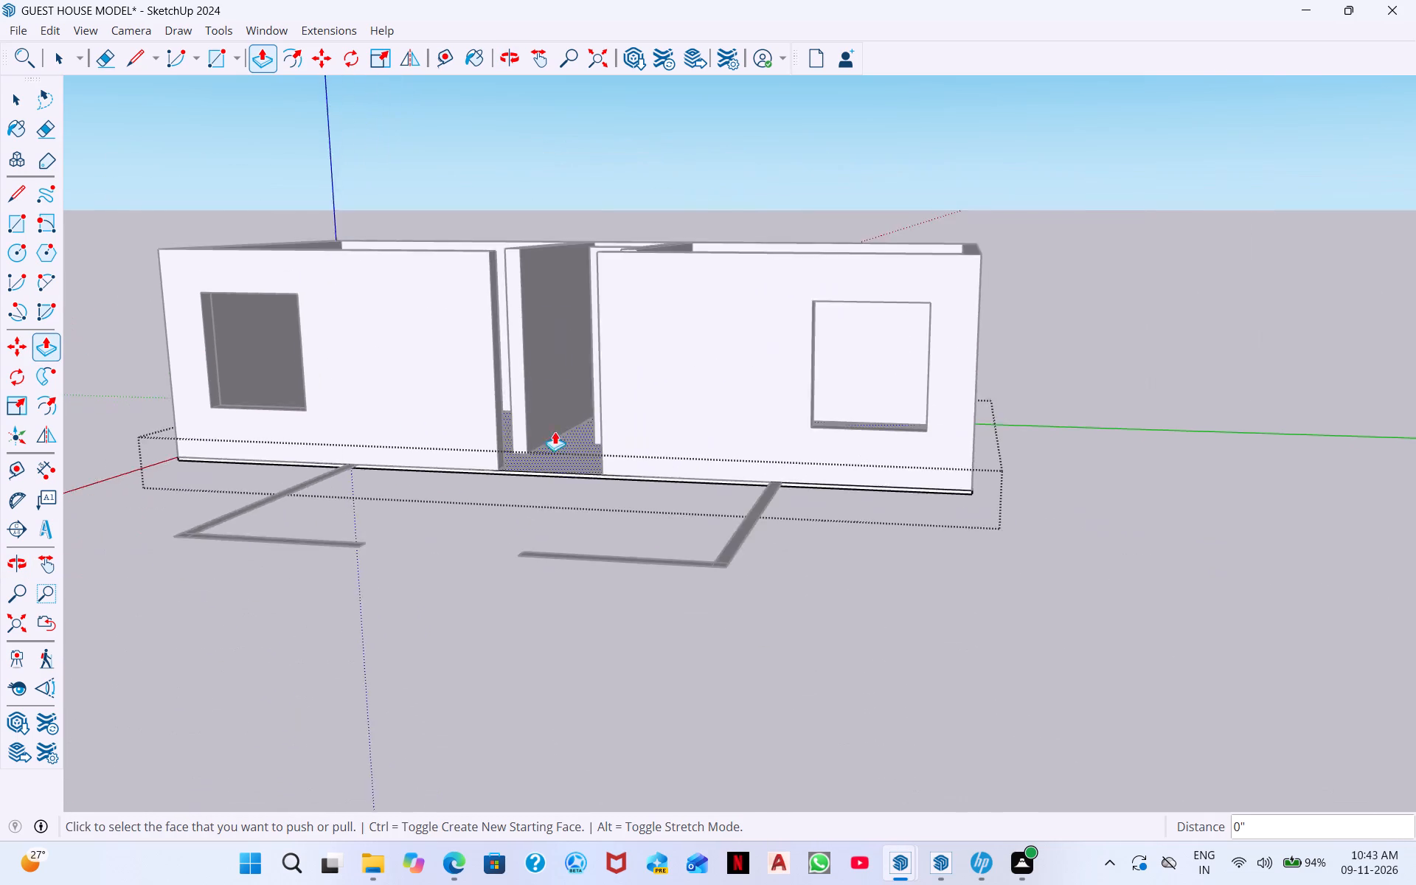
{"action": "scroll", "coordinate": [555, 431], "scroll_direction": "down", "scroll_amount": 4}
{"action": "key", "text": "space"}
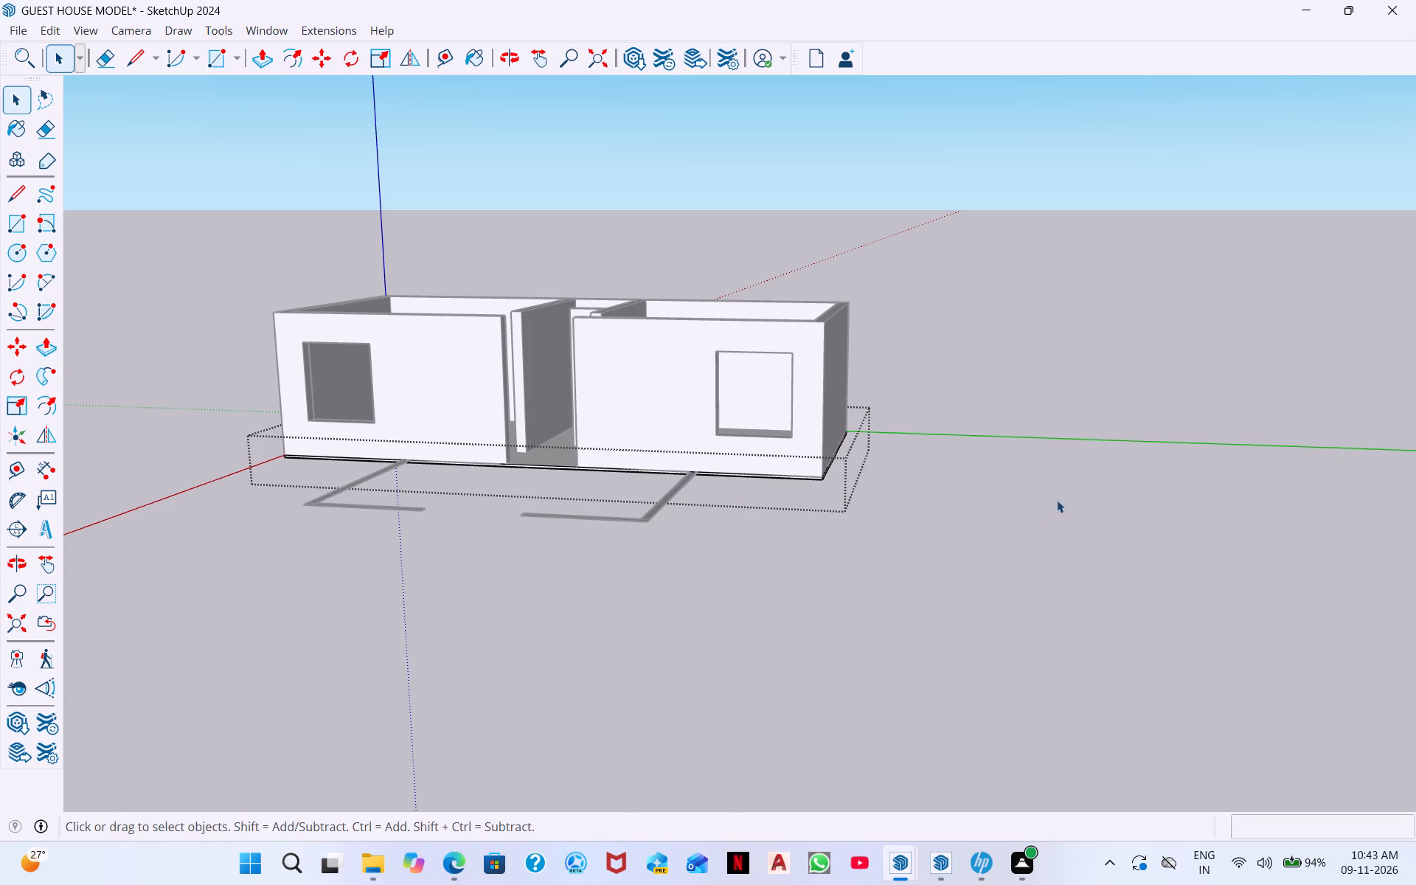
{"action": "left_click", "coordinate": [1017, 443]}
Show the Default Tray and place it beside the model, narrowed so the whole house remains in view.
{"action": "middle_click_drag", "start_coordinate": [797, 537], "coordinate": [1026, 603]}
{"action": "middle_click_drag", "start_coordinate": [546, 421], "coordinate": [772, 568]}
{"action": "middle_click_drag", "start_coordinate": [723, 555], "coordinate": [707, 606]}
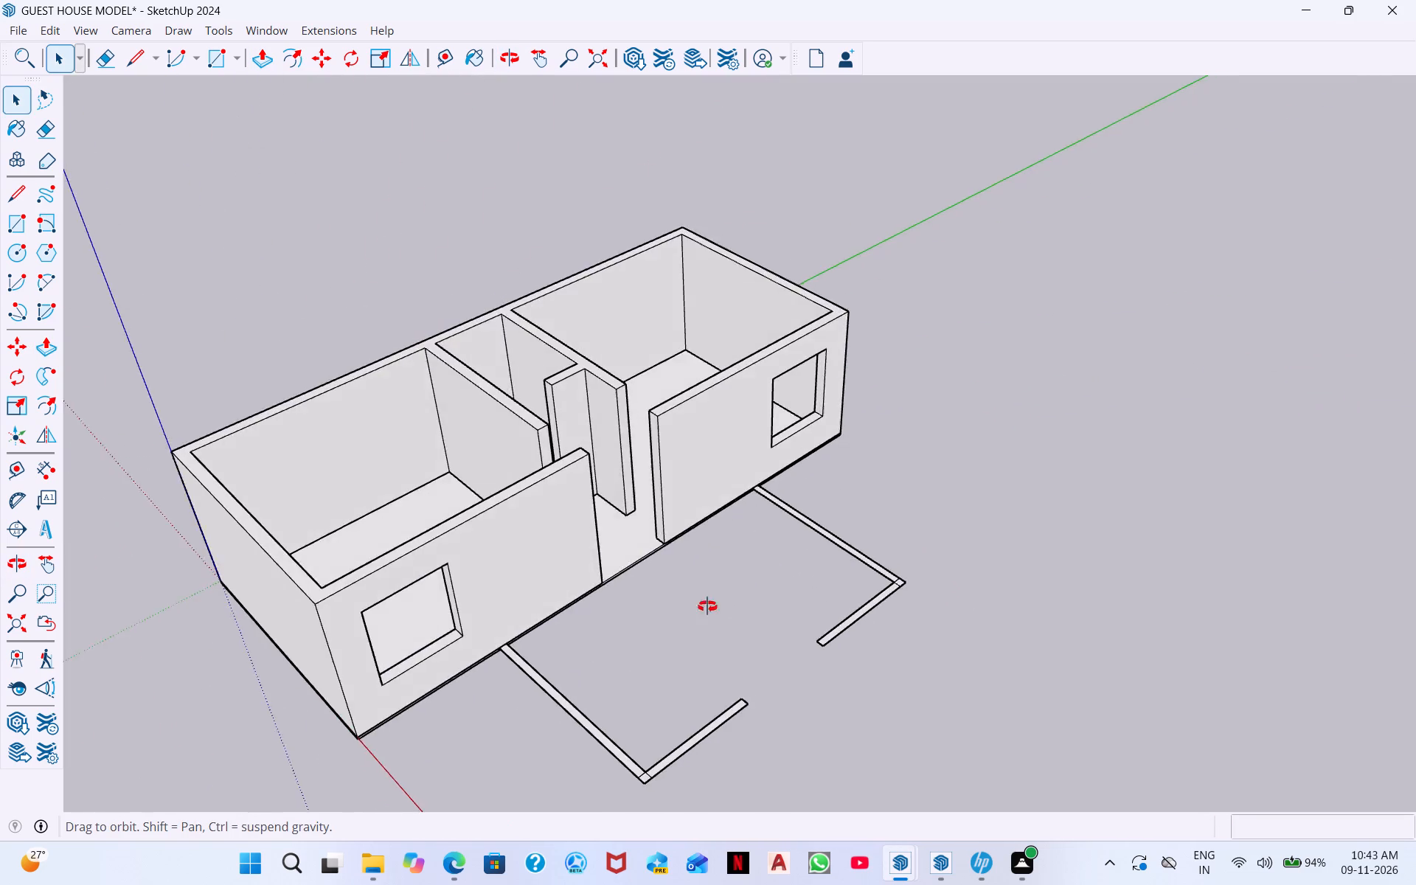
{"action": "middle_click_drag", "start_coordinate": [707, 606], "coordinate": [454, 500]}
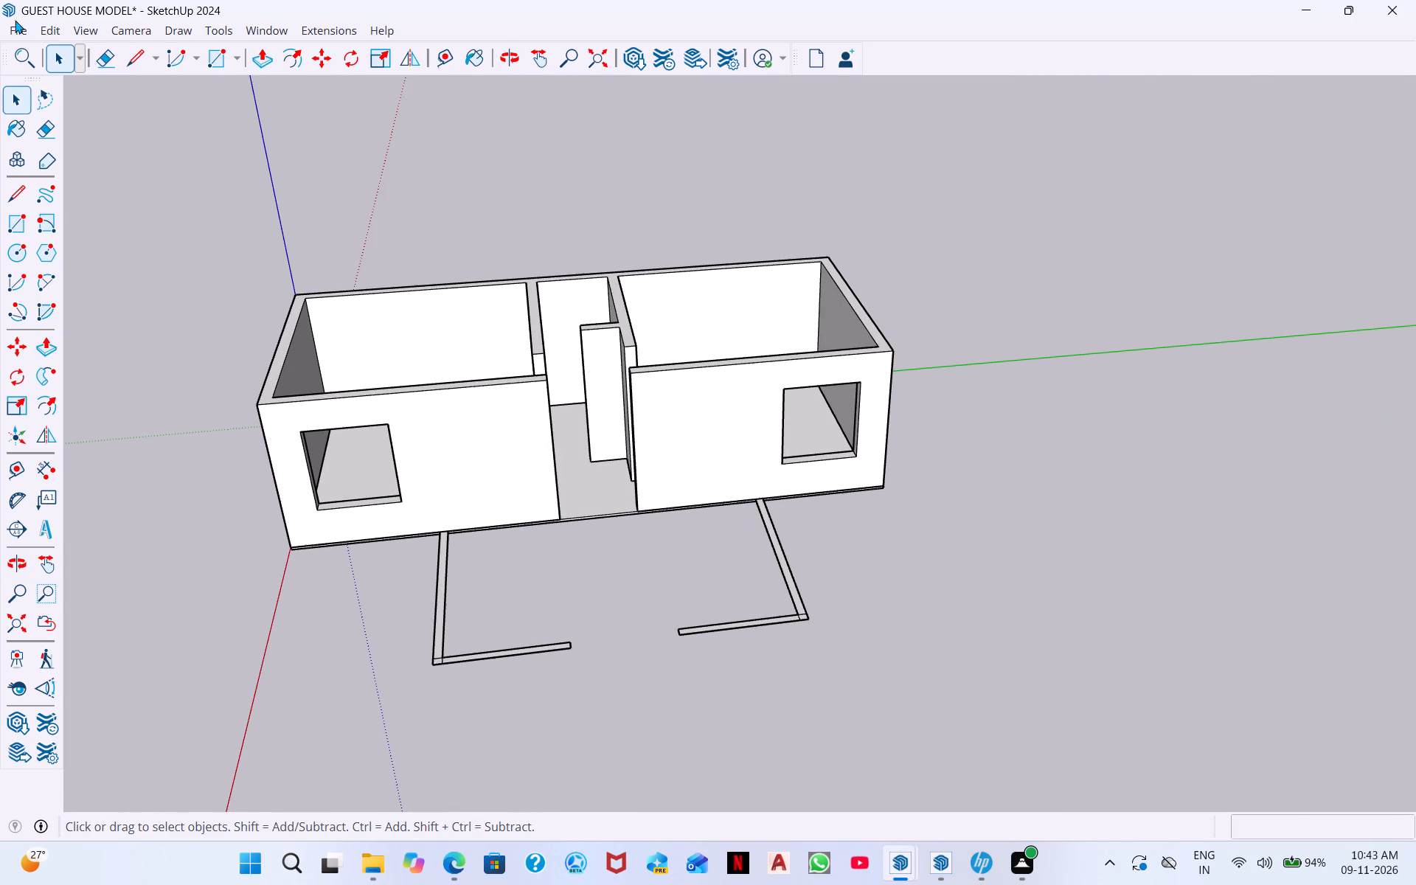
{"action": "left_click", "coordinate": [321, 34]}
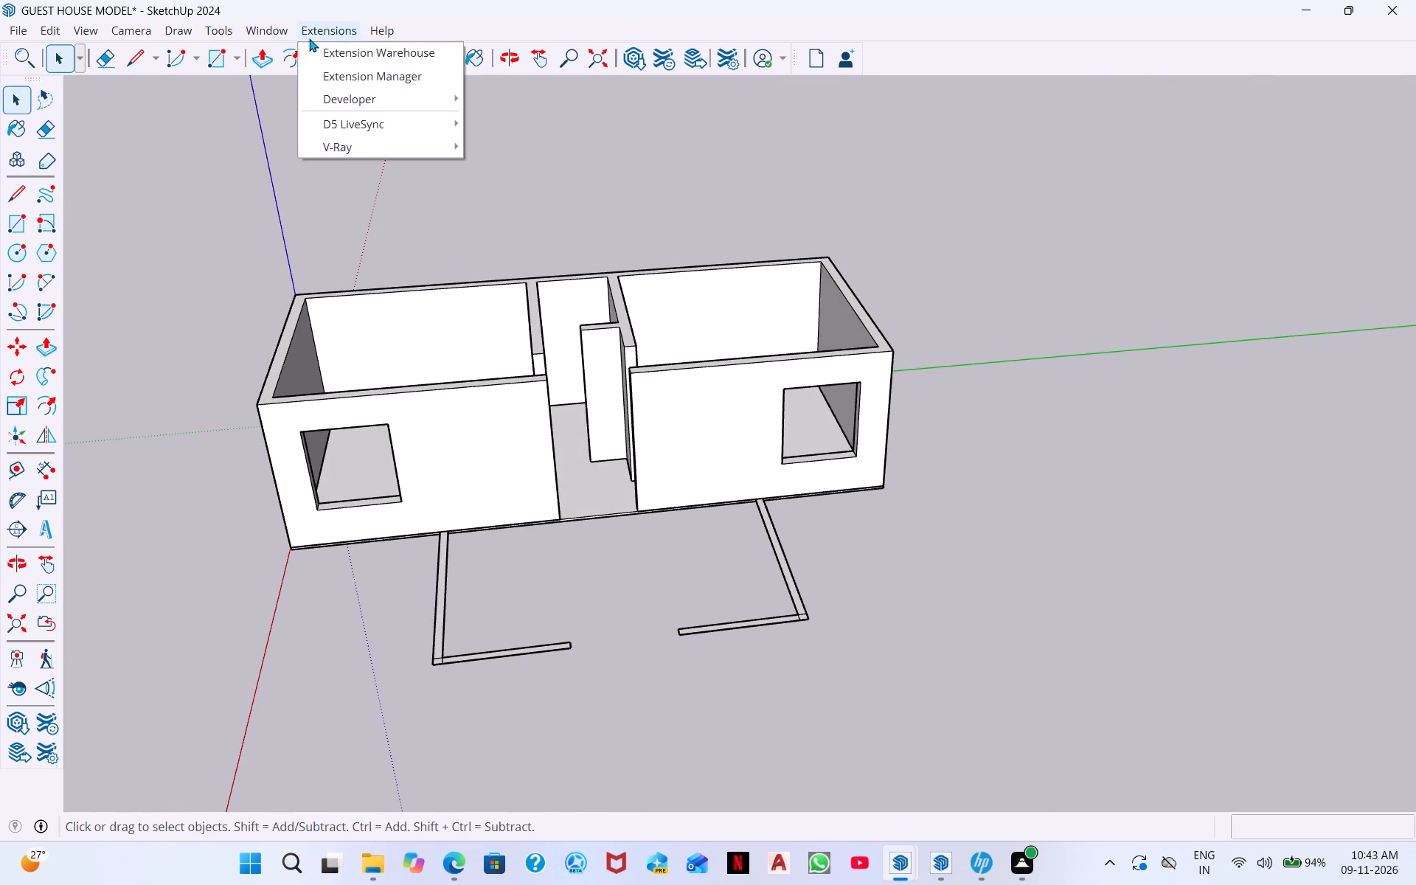
{"action": "left_click", "coordinate": [285, 52]}
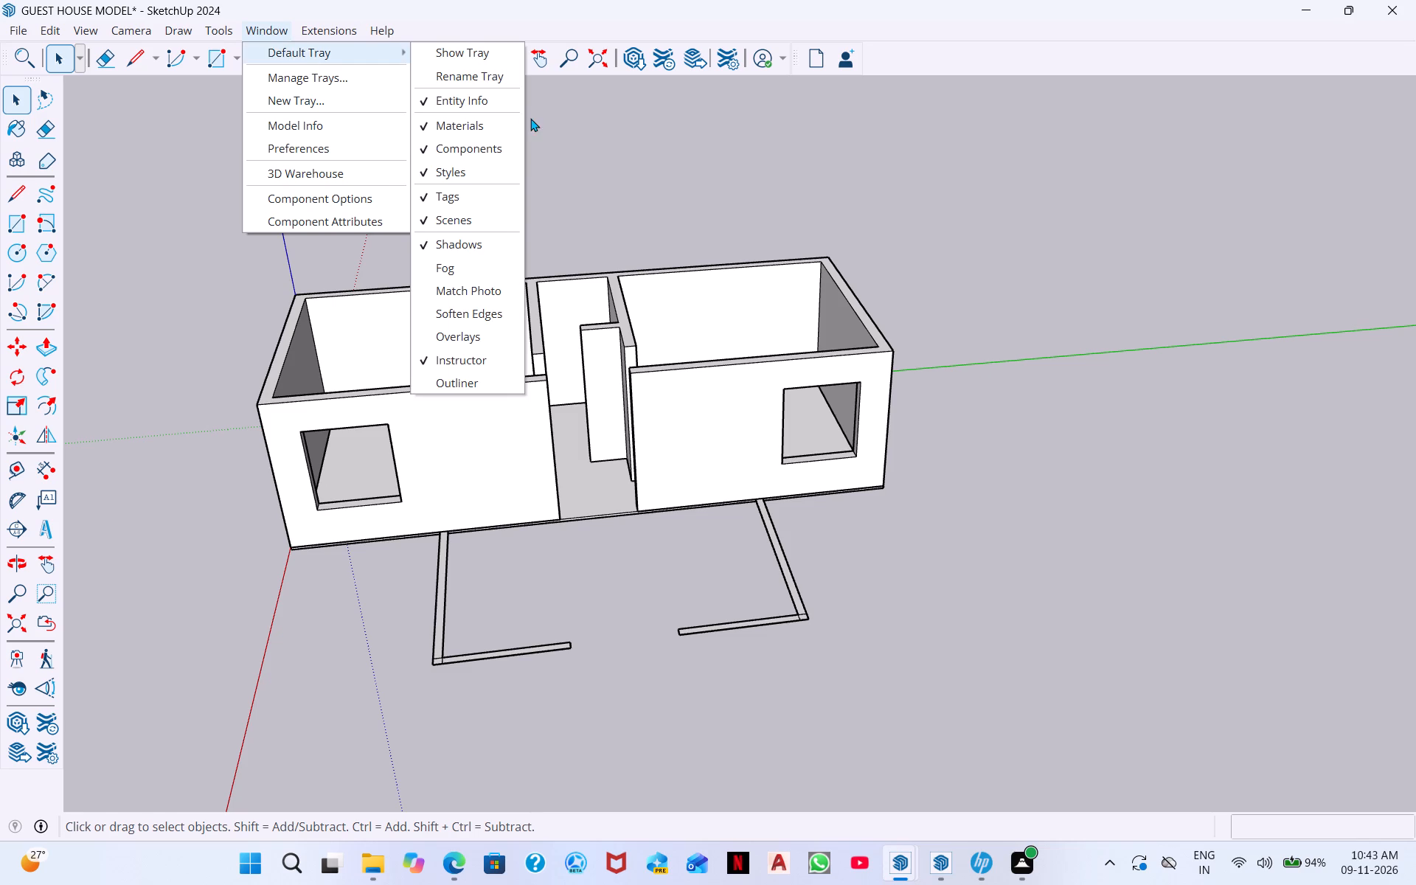
{"action": "left_click", "coordinate": [482, 61]}
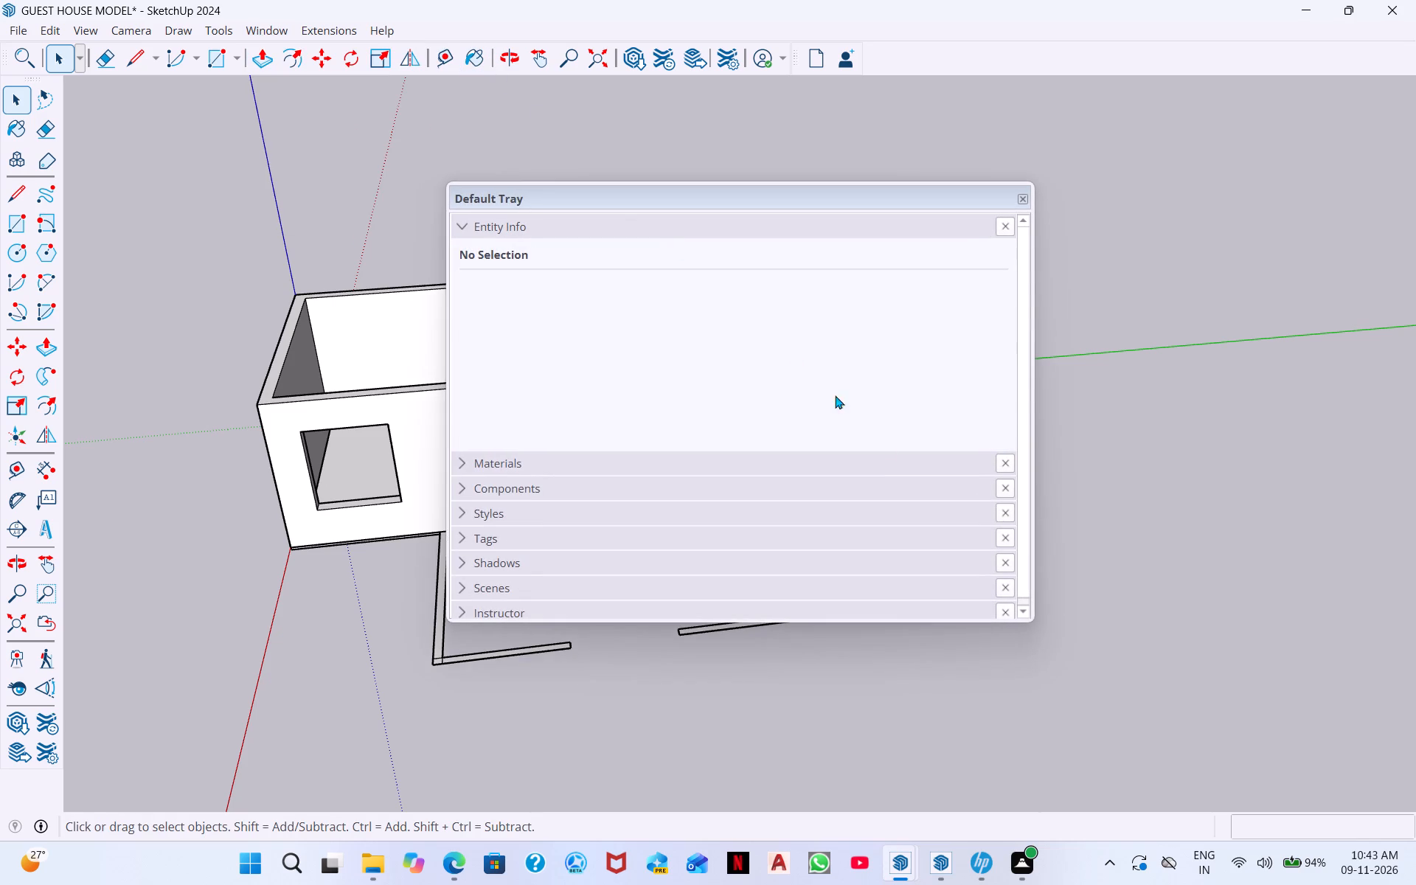
{"action": "left_click_drag", "start_coordinate": [884, 198], "coordinate": [1226, 125]}
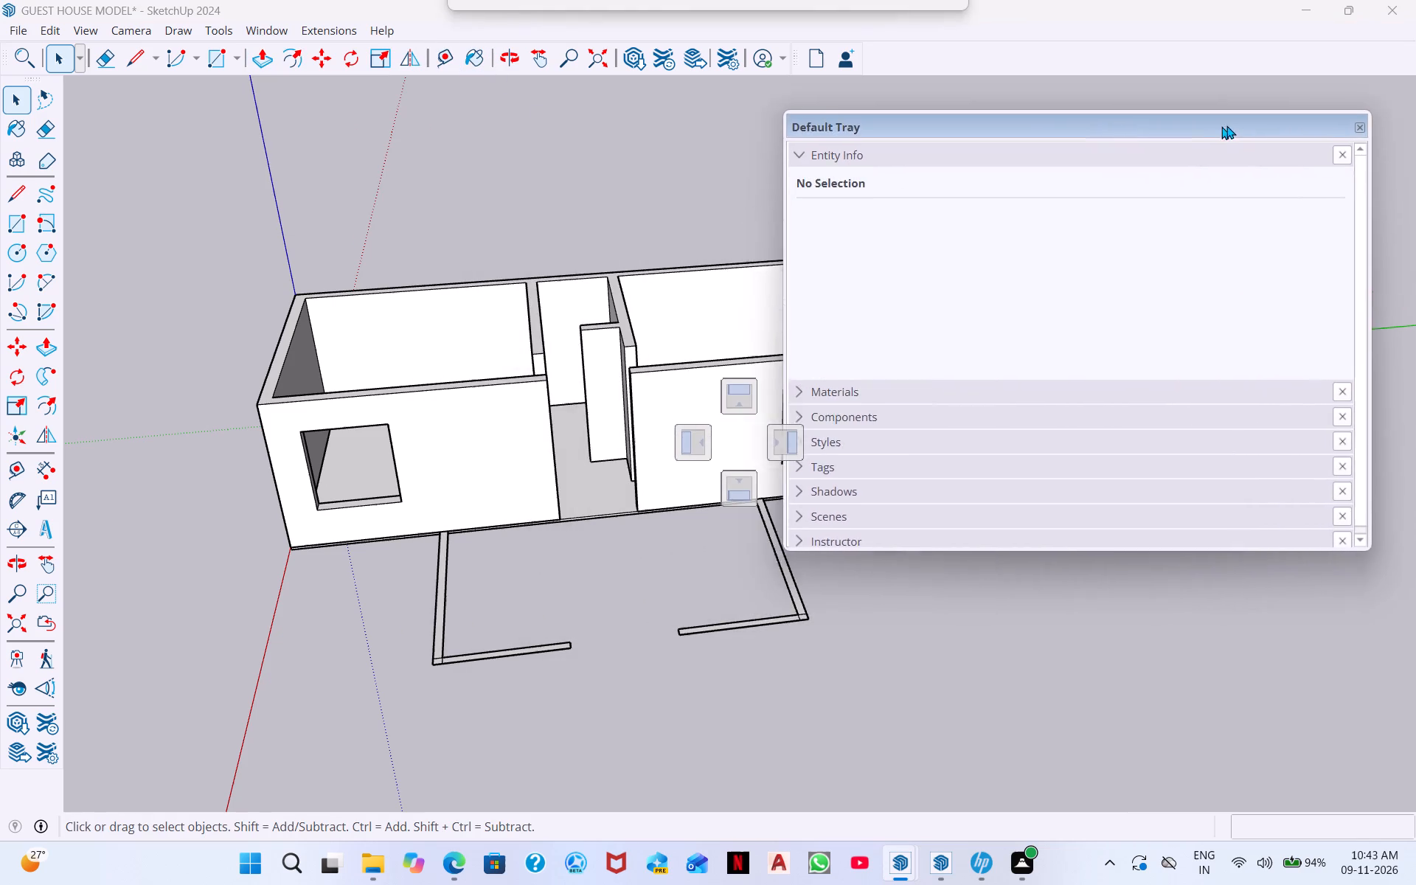
{"action": "left_click_drag", "start_coordinate": [1226, 125], "coordinate": [1415, 107]}
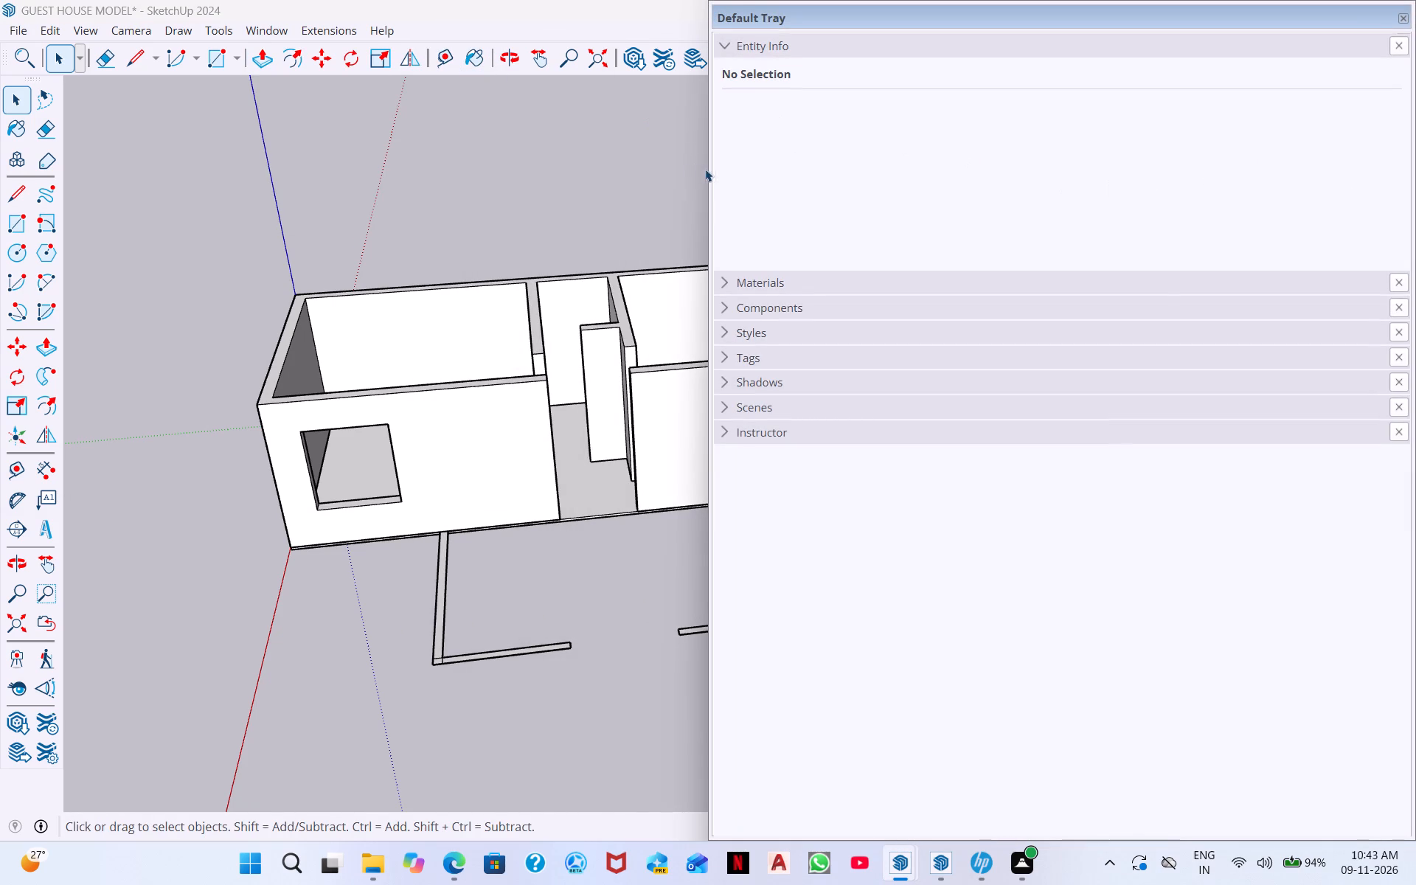
{"action": "left_click", "coordinate": [706, 170]}
{"action": "left_click_drag", "start_coordinate": [710, 159], "coordinate": [890, 178]}
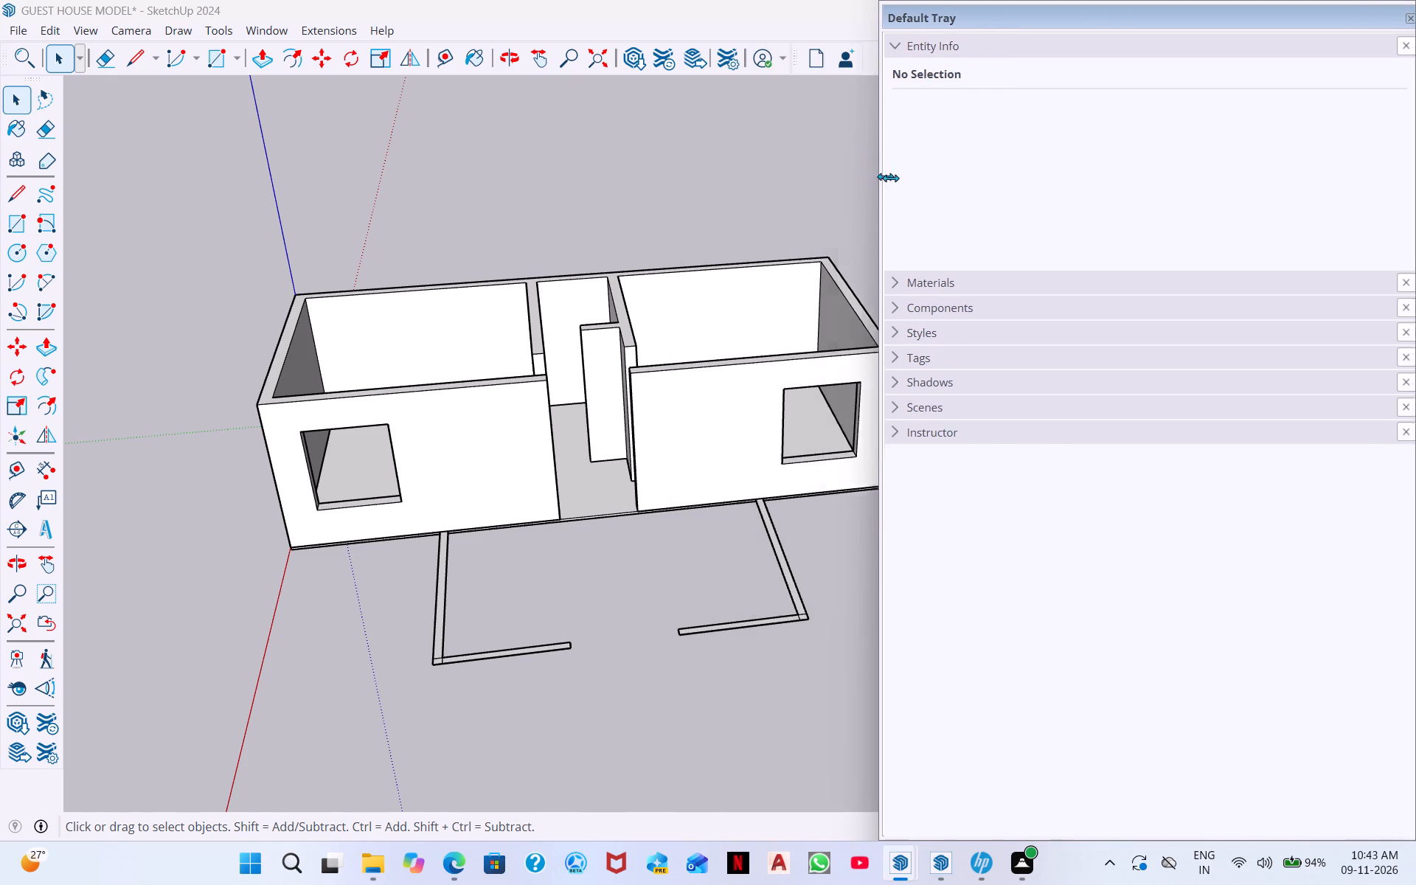
{"action": "left_click_drag", "start_coordinate": [890, 178], "coordinate": [1048, 195]}
Paint the floor slab with Carpet Diamond Olive from the Carpet, Fabrics, Leathers, Textiles and Wallpaper materials.
{"action": "left_click", "coordinate": [1154, 282]}
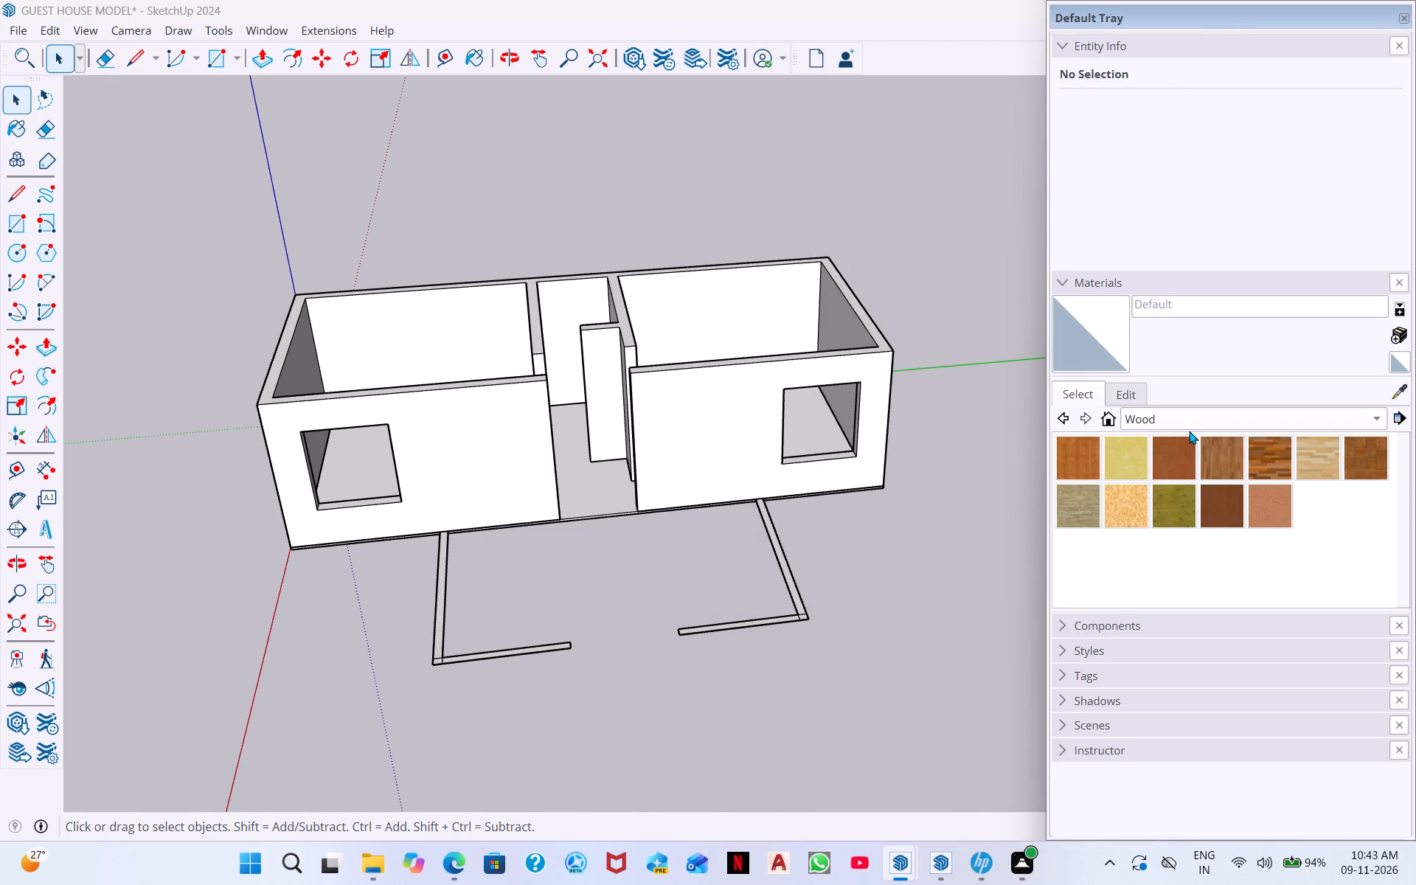
{"action": "left_click", "coordinate": [1190, 426]}
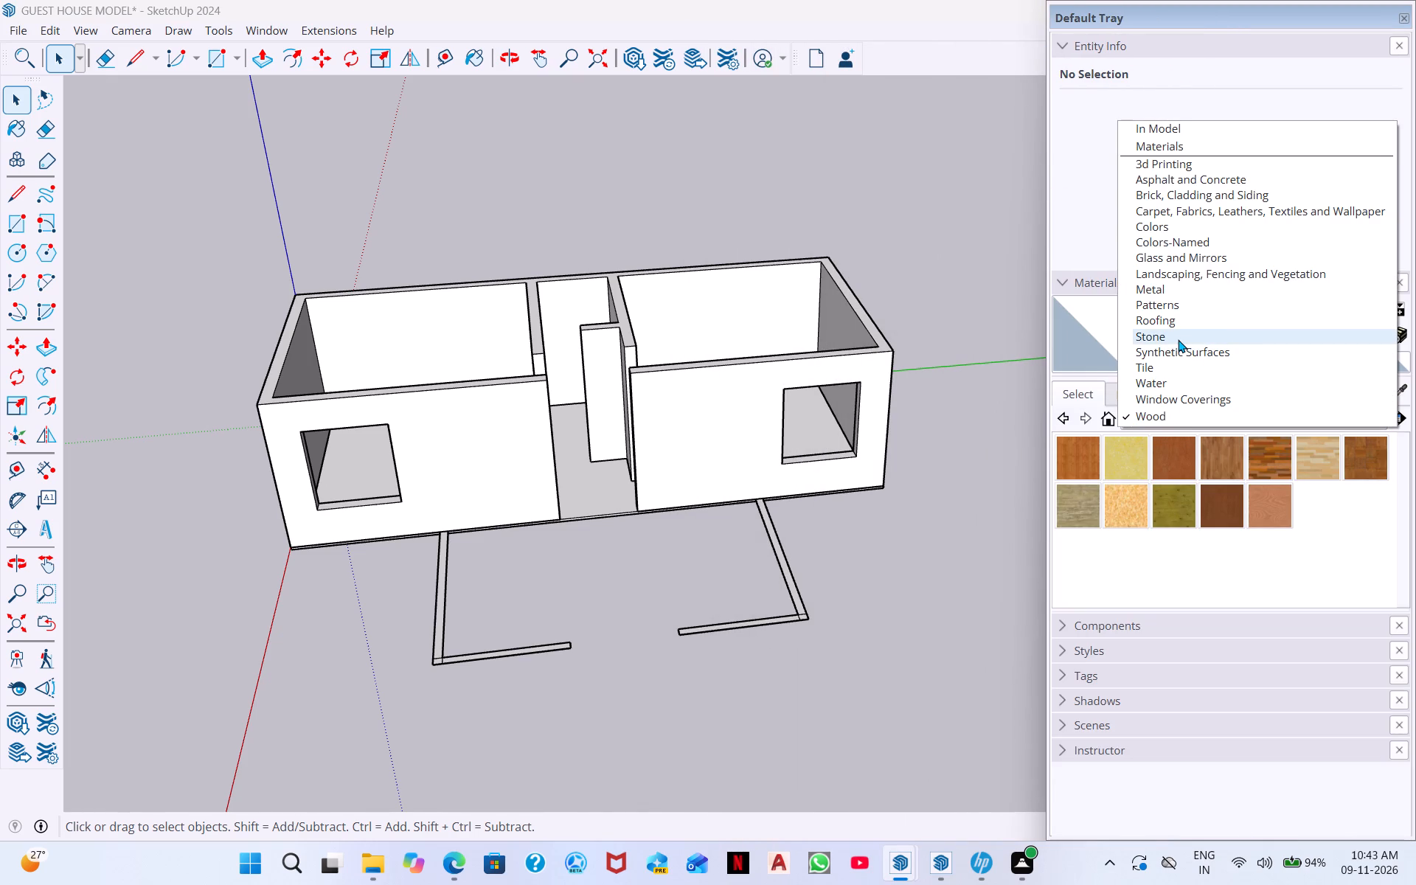
{"action": "double_click", "coordinate": [1176, 326]}
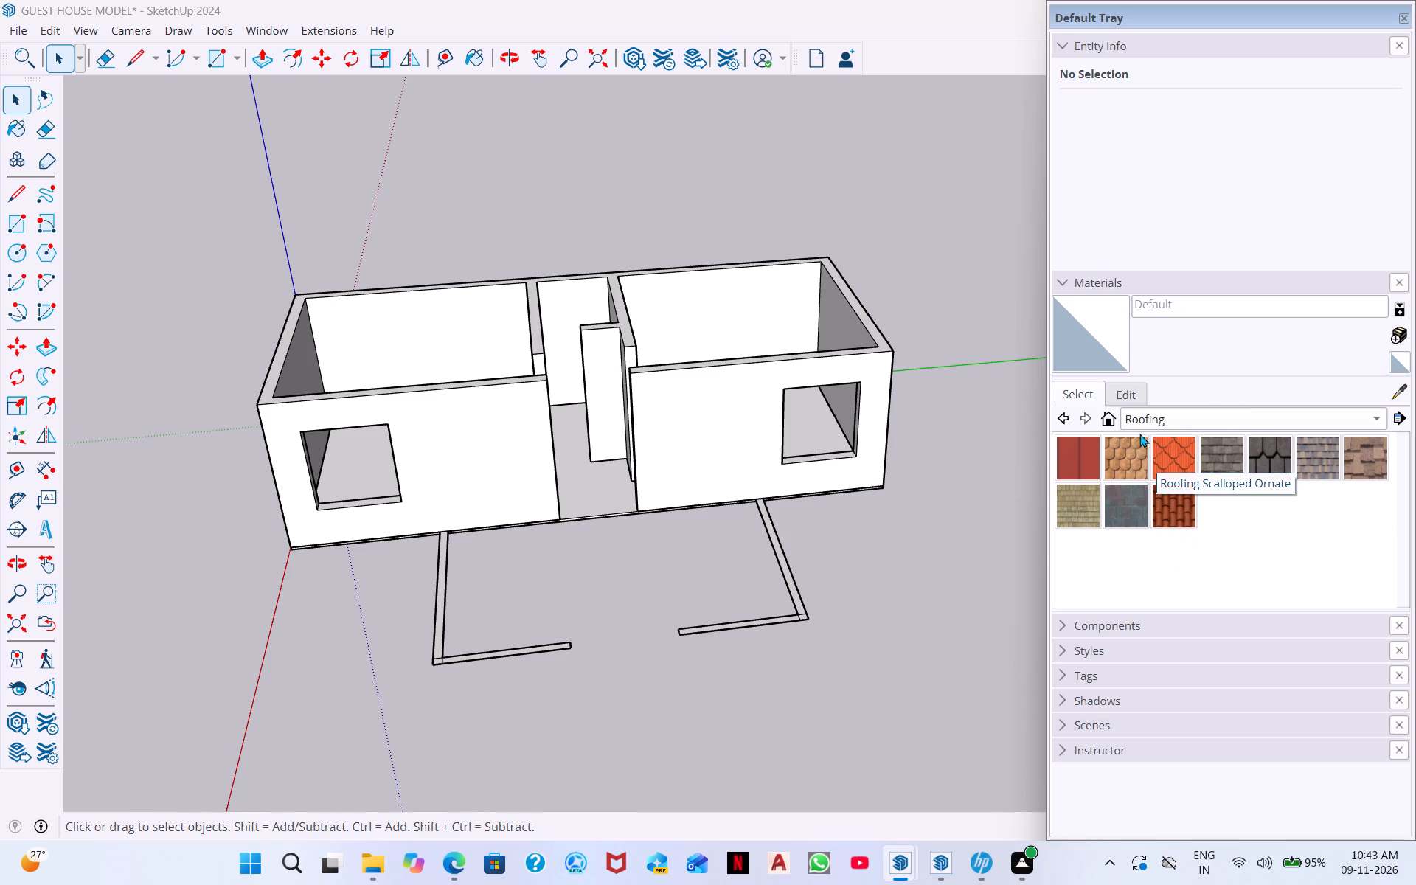
{"action": "left_click", "coordinate": [1140, 414]}
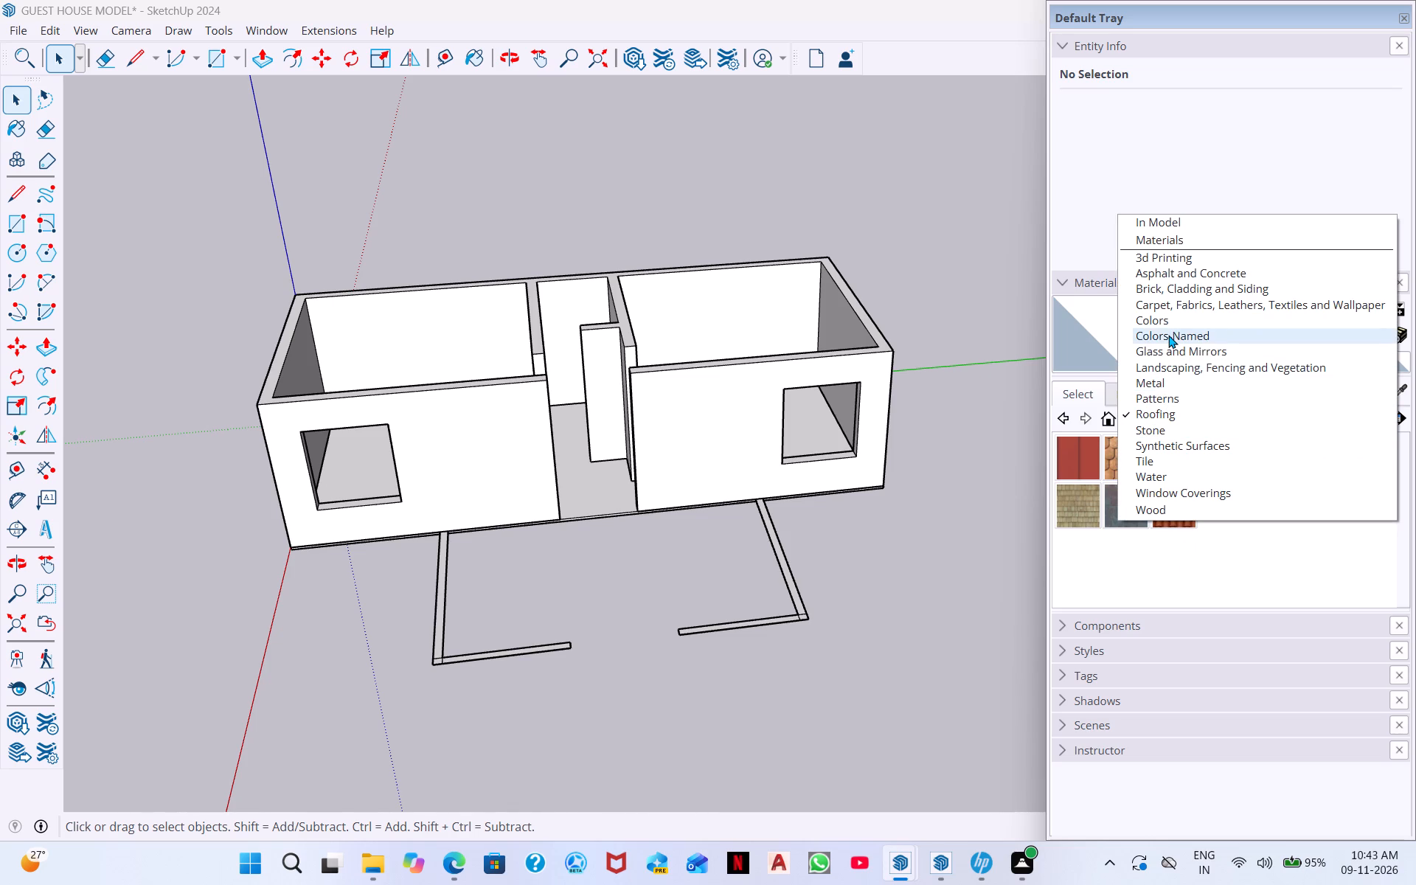
{"action": "left_click", "coordinate": [1215, 305]}
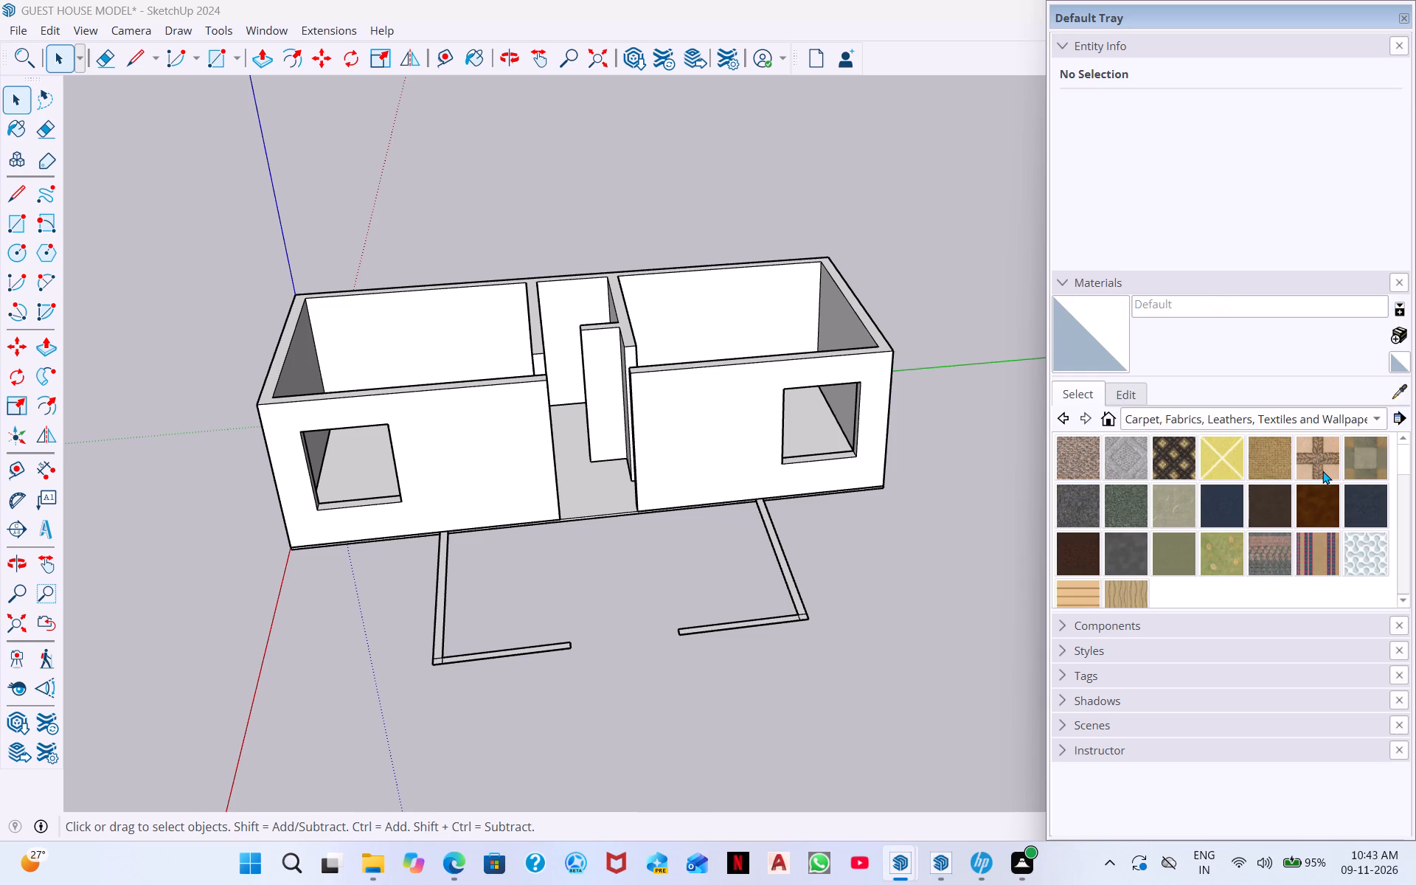
{"action": "left_click", "coordinate": [1178, 464]}
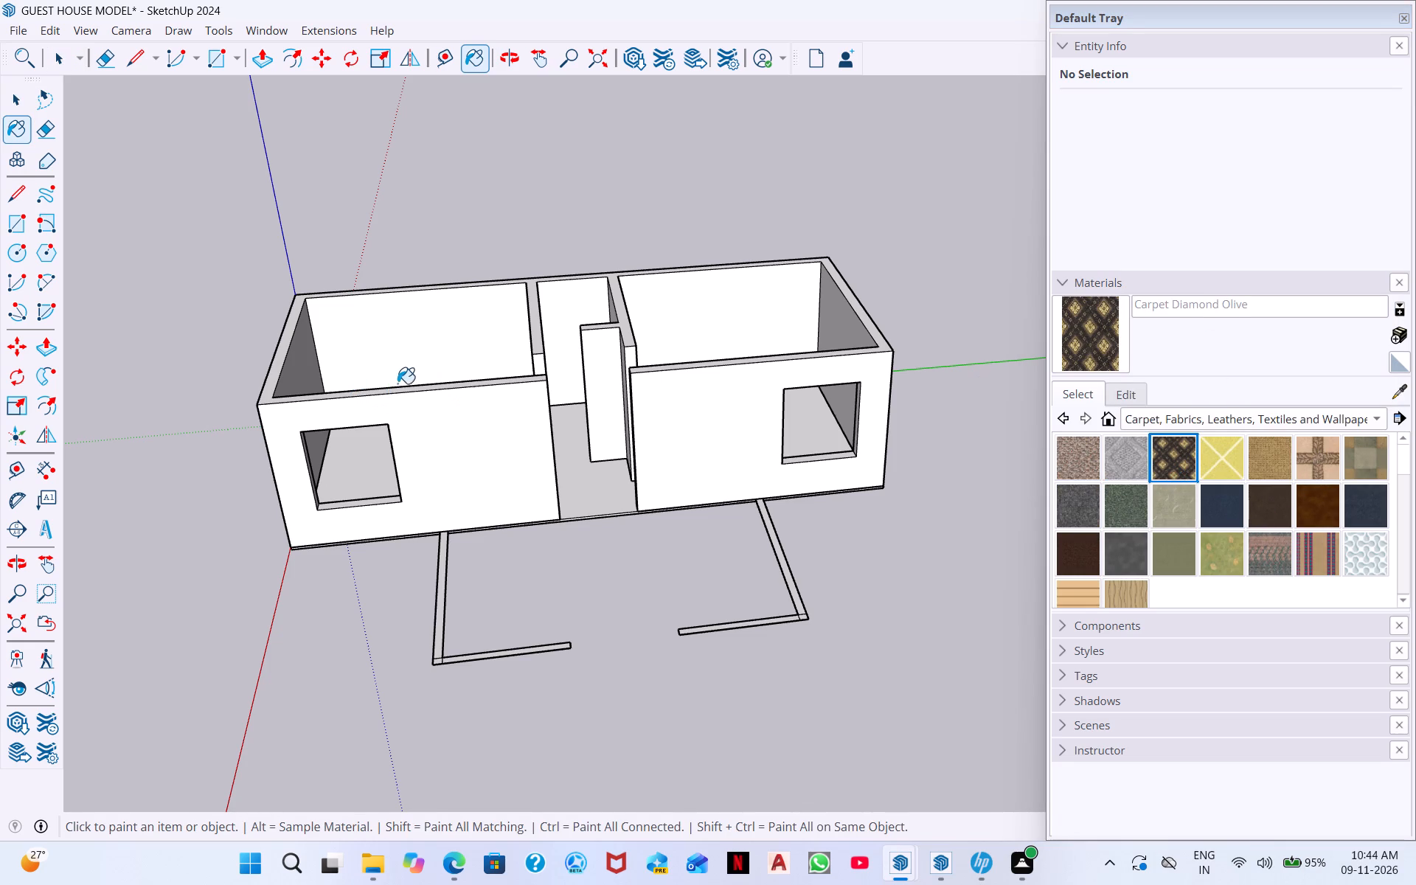
{"action": "left_click", "coordinate": [361, 478]}
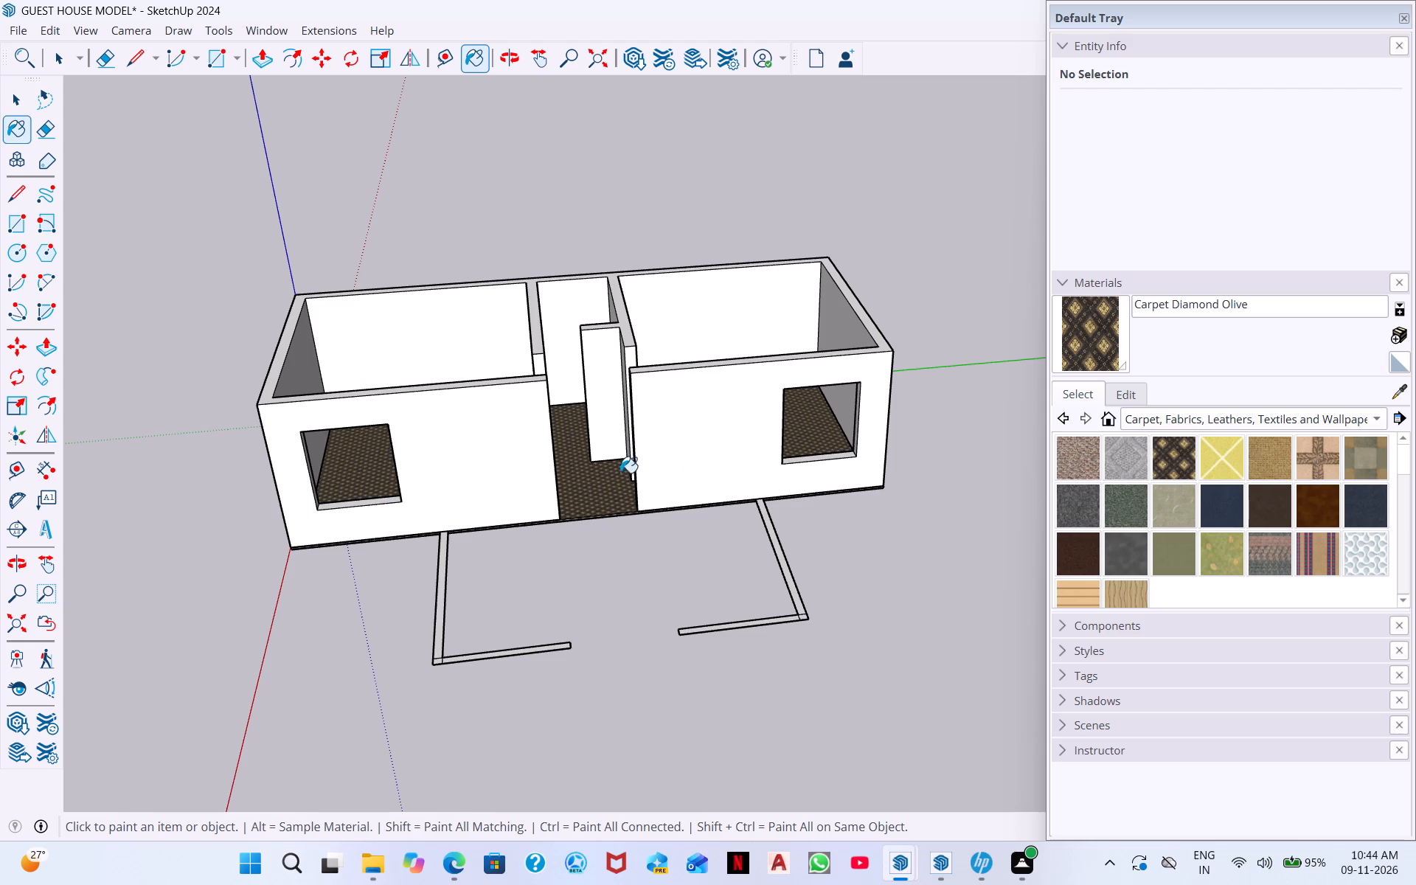
Examine the carpeted floor slab from above, looking down into the open rooms, and from the front.
{"action": "scroll", "coordinate": [709, 486], "scroll_direction": "down", "scroll_amount": 1}
{"action": "middle_click_drag", "start_coordinate": [715, 511], "coordinate": [726, 711]}
{"action": "middle_click_drag", "start_coordinate": [579, 459], "coordinate": [638, 680]}
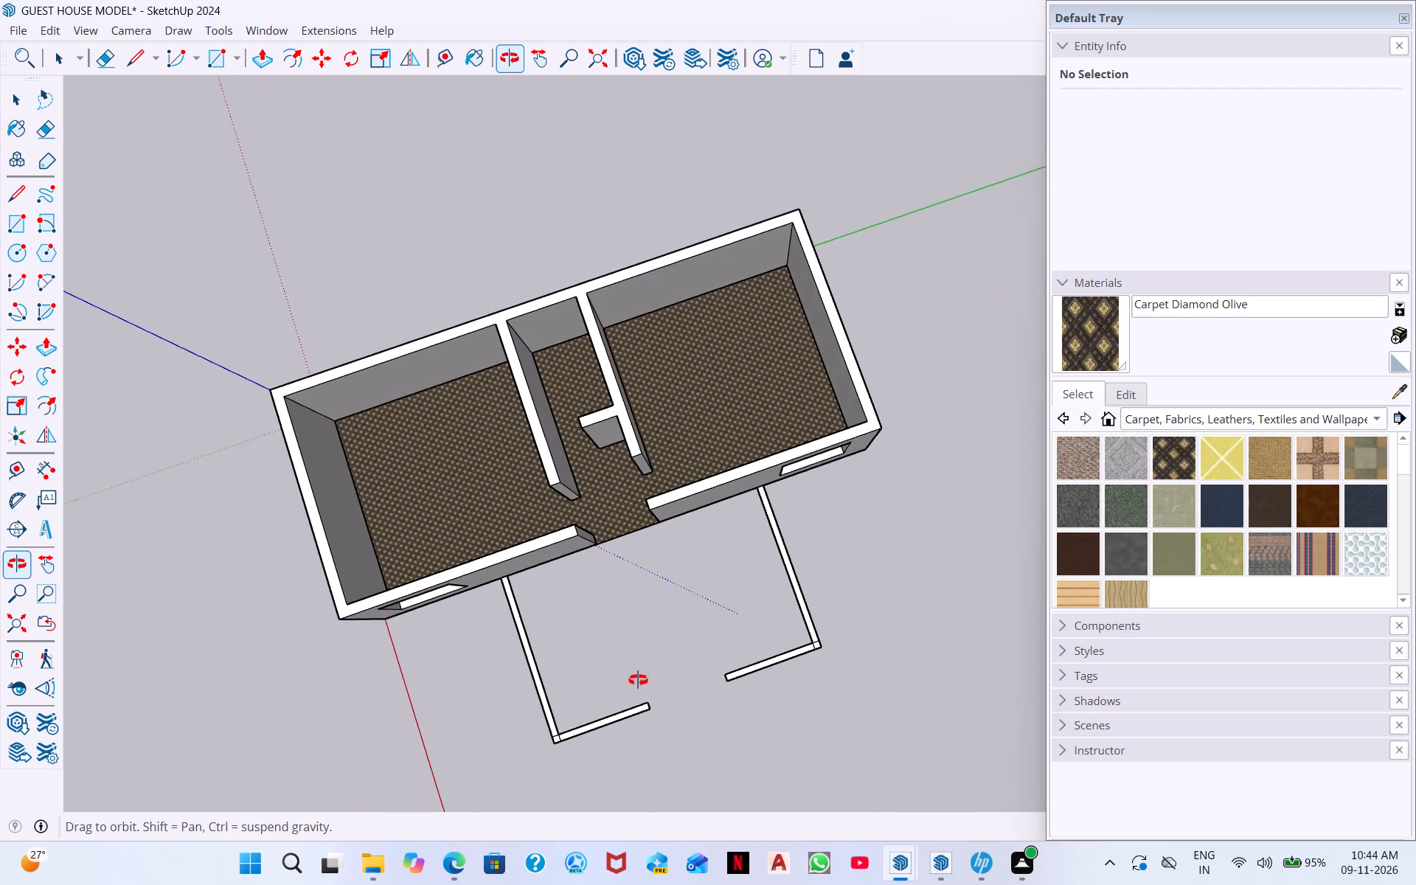
{"action": "middle_click_drag", "start_coordinate": [638, 680], "coordinate": [585, 386]}
{"action": "middle_click_drag", "start_coordinate": [625, 459], "coordinate": [614, 388]}
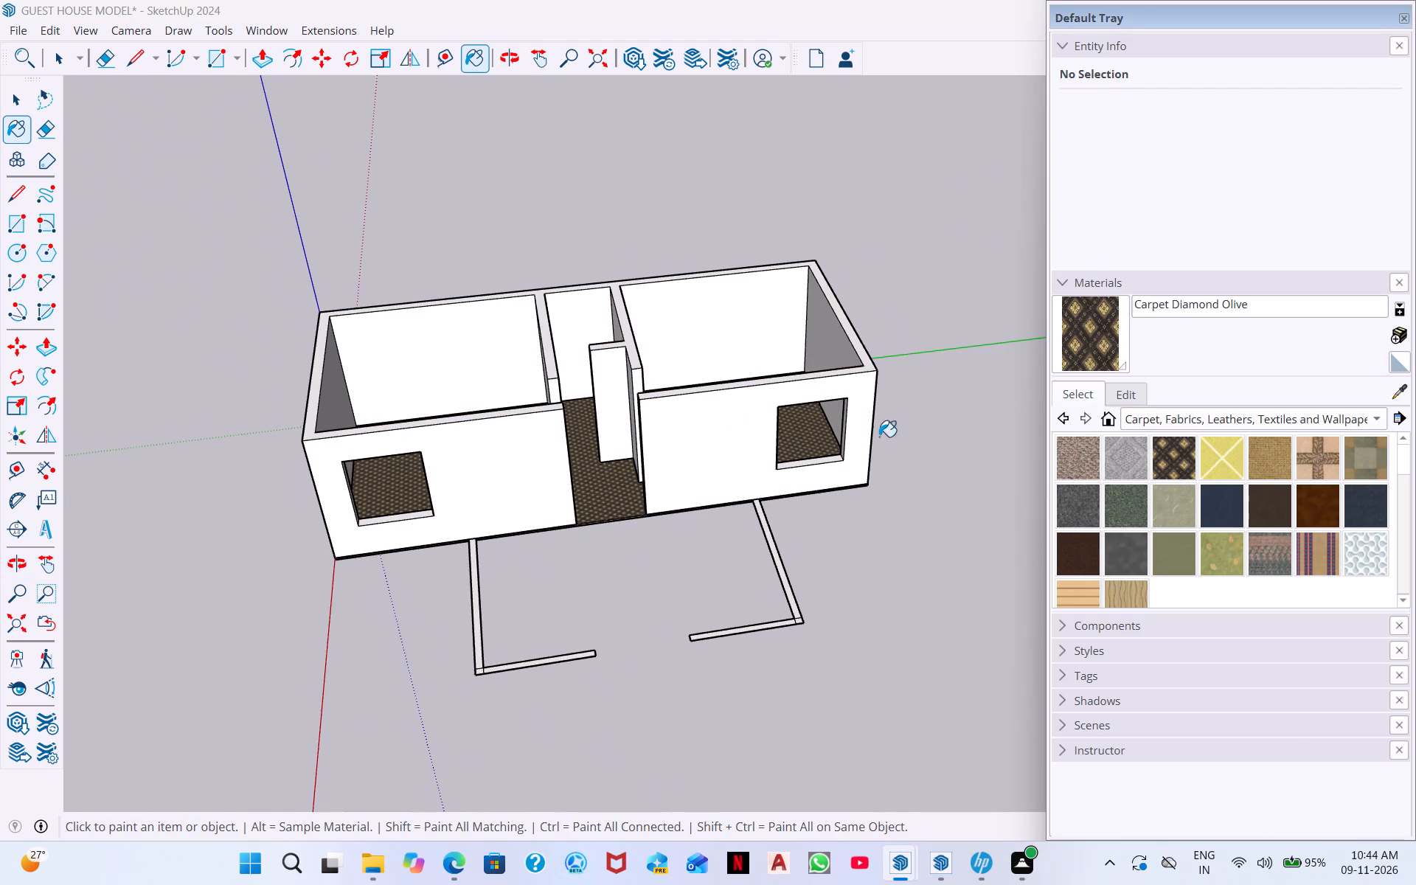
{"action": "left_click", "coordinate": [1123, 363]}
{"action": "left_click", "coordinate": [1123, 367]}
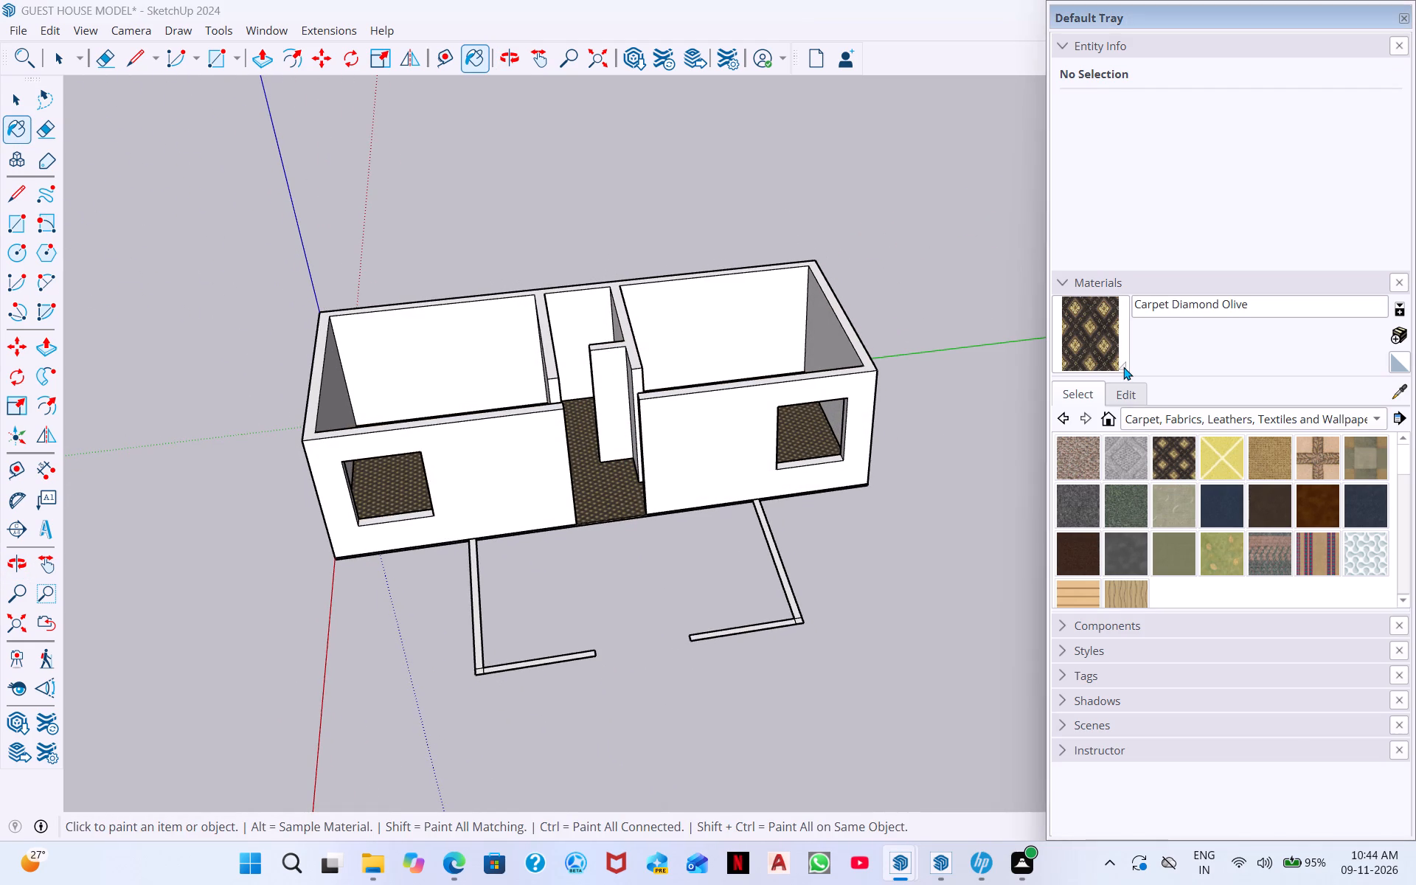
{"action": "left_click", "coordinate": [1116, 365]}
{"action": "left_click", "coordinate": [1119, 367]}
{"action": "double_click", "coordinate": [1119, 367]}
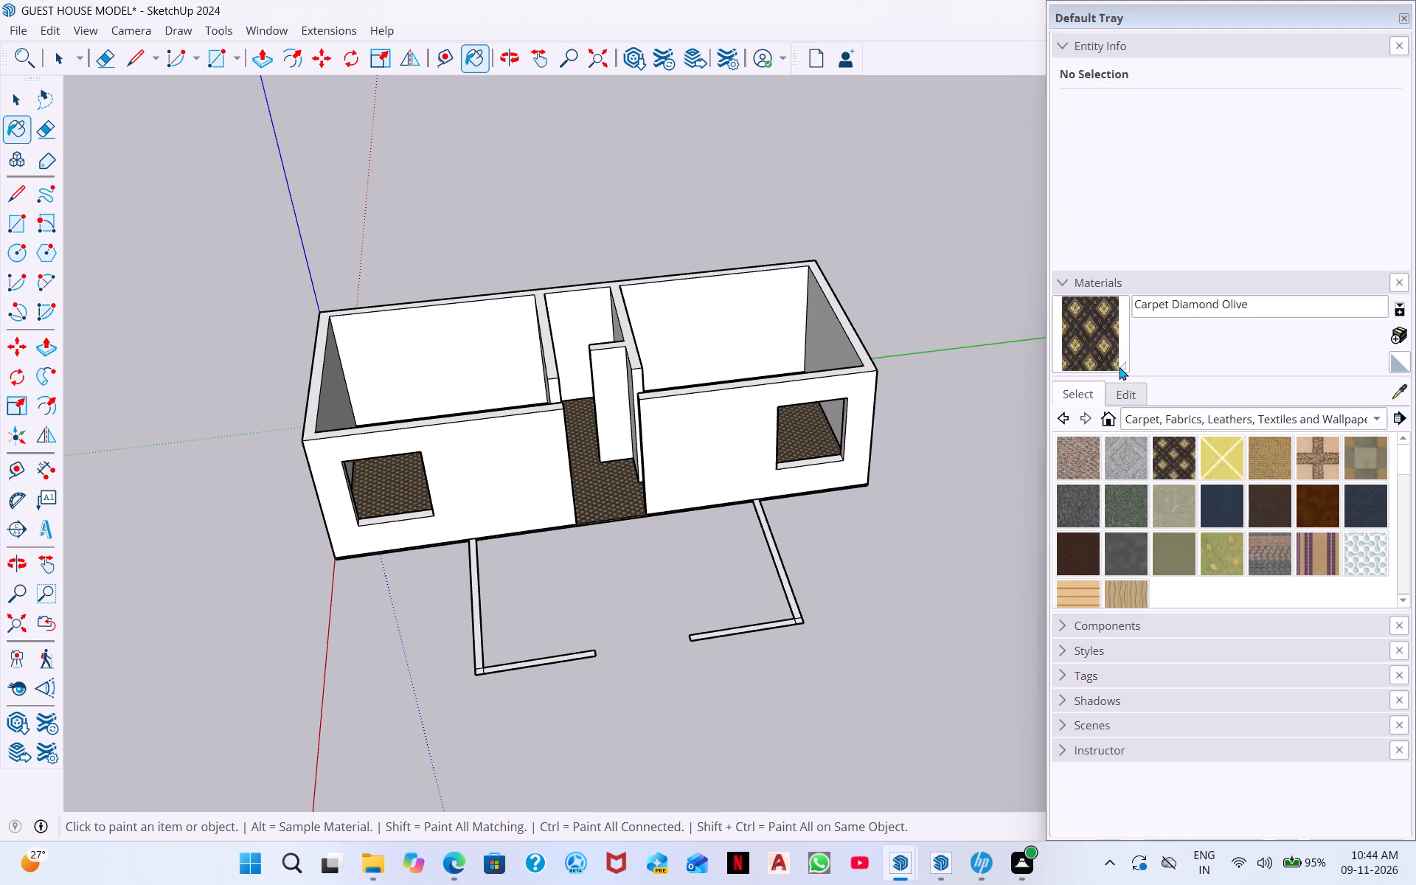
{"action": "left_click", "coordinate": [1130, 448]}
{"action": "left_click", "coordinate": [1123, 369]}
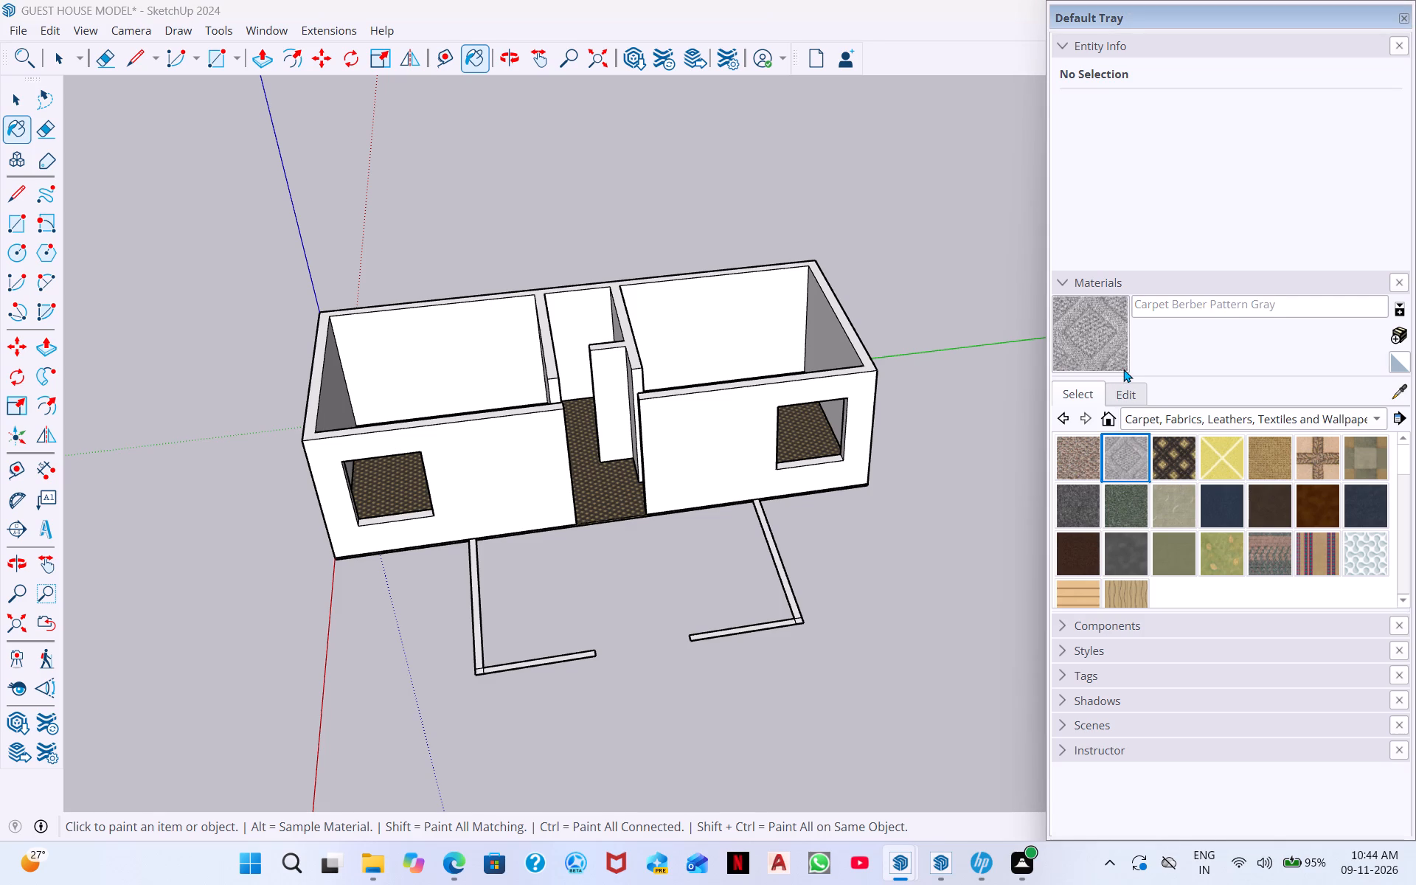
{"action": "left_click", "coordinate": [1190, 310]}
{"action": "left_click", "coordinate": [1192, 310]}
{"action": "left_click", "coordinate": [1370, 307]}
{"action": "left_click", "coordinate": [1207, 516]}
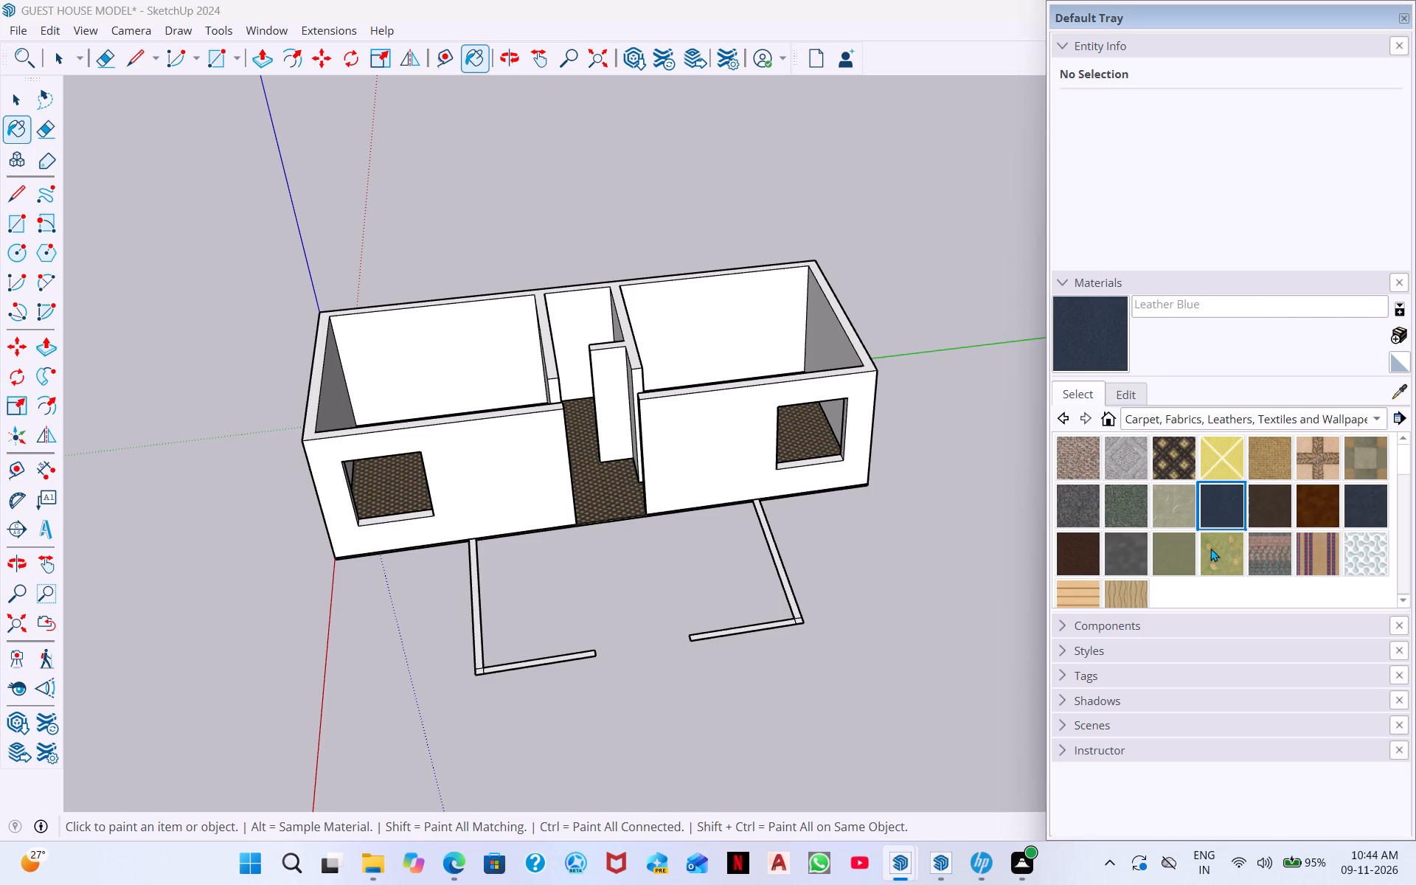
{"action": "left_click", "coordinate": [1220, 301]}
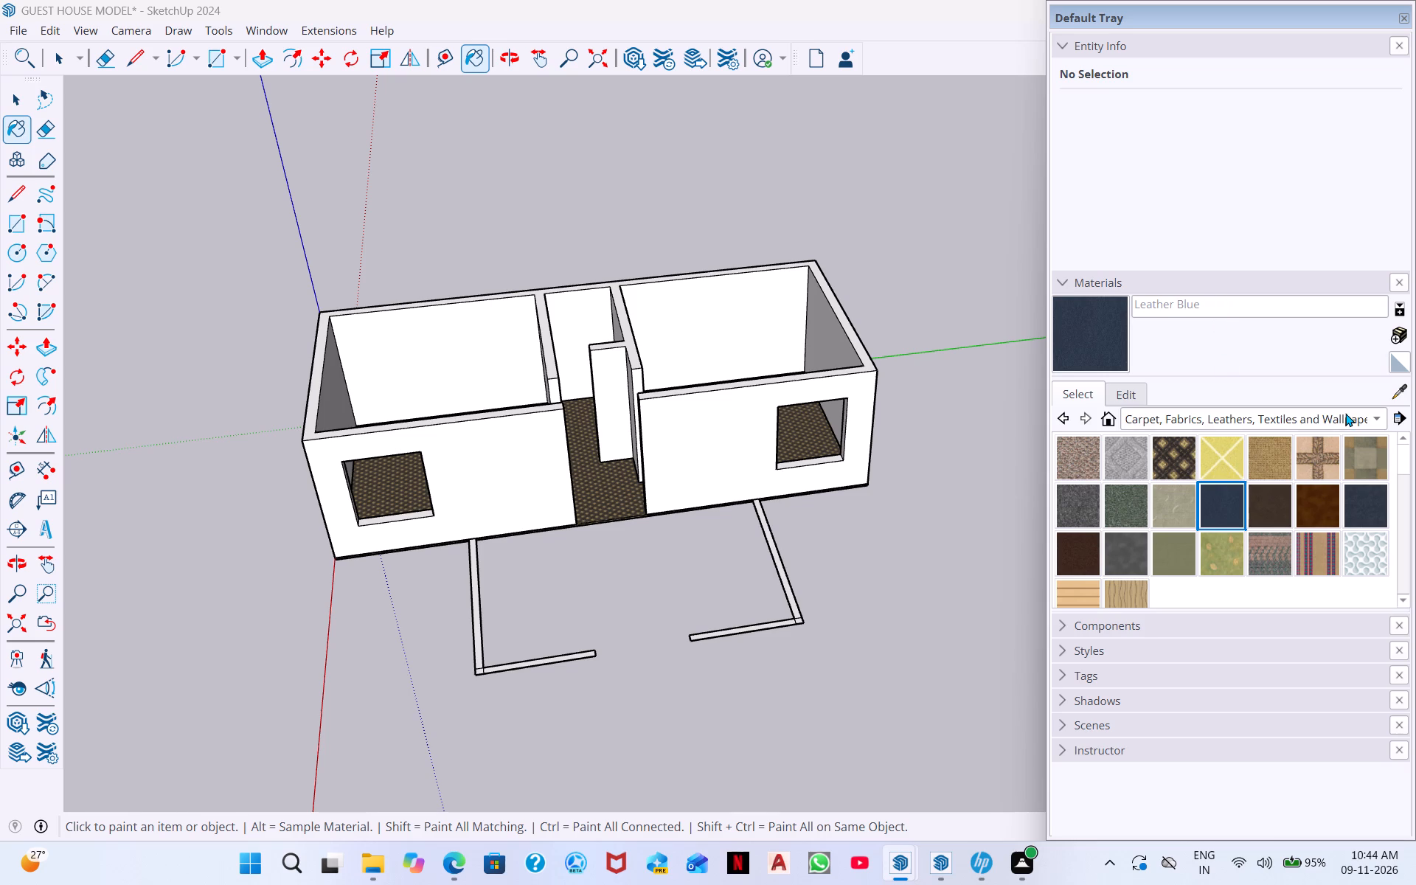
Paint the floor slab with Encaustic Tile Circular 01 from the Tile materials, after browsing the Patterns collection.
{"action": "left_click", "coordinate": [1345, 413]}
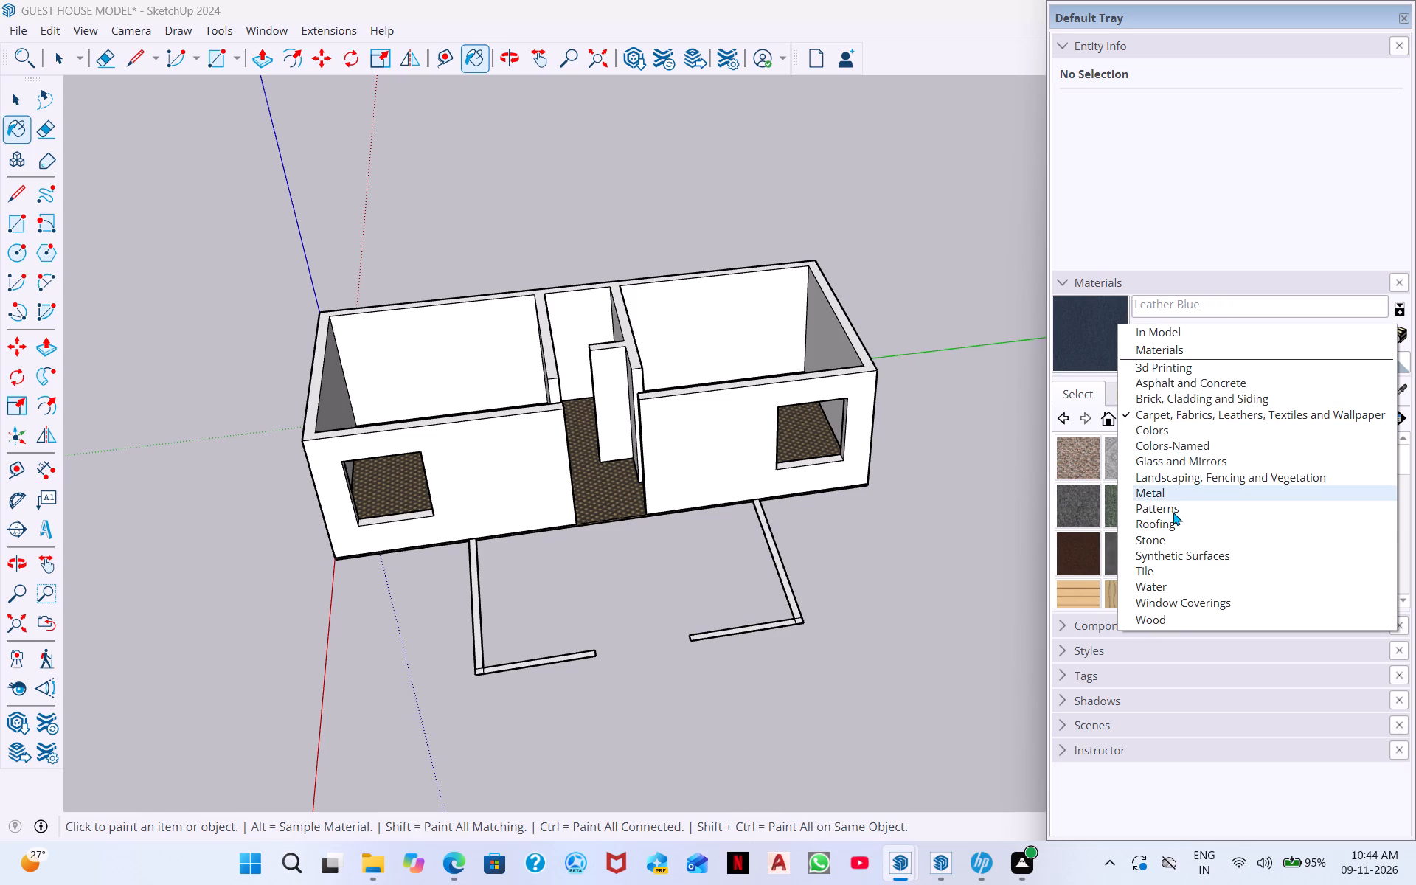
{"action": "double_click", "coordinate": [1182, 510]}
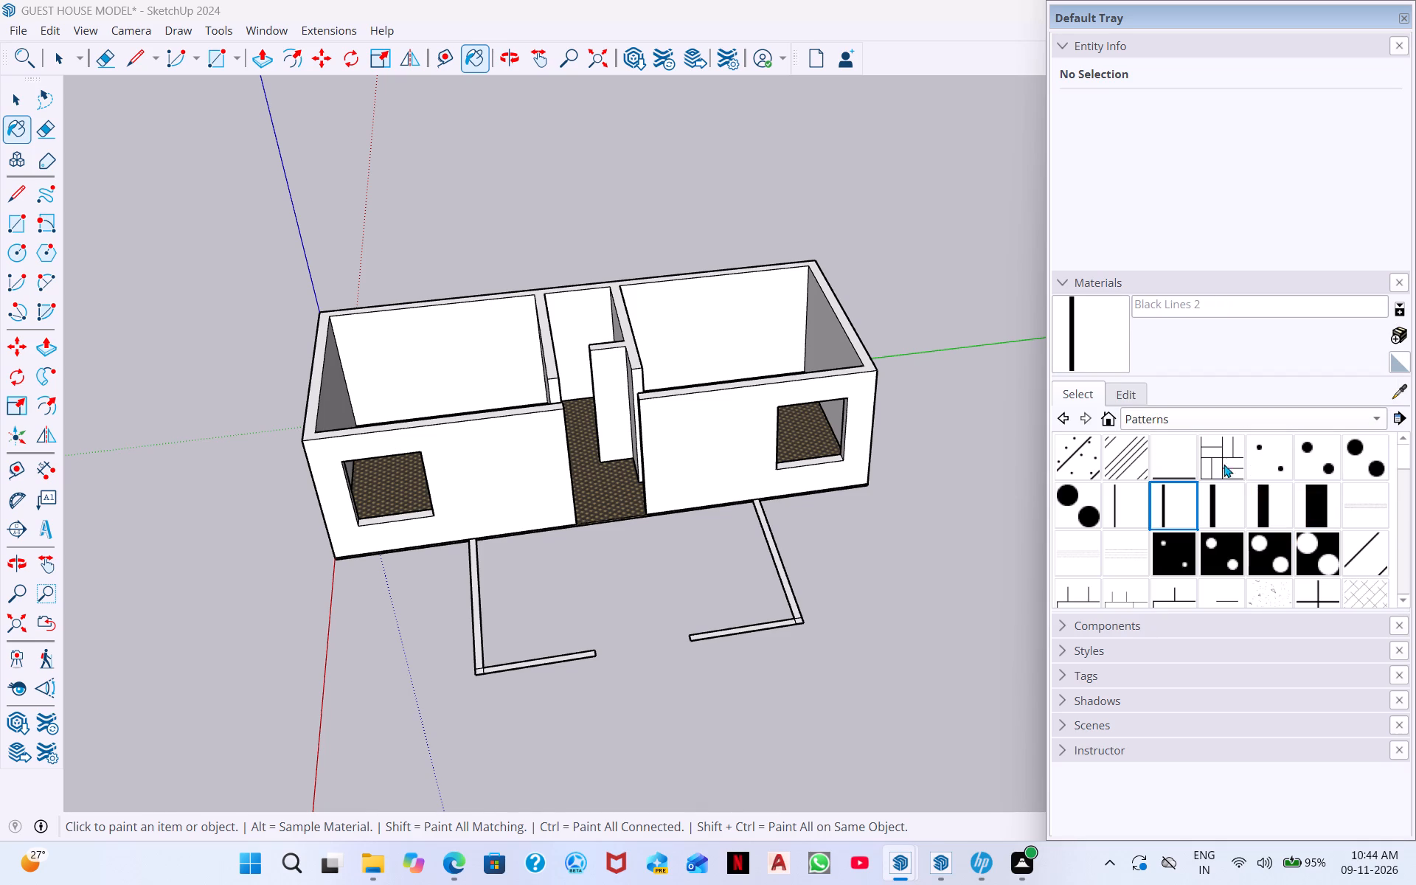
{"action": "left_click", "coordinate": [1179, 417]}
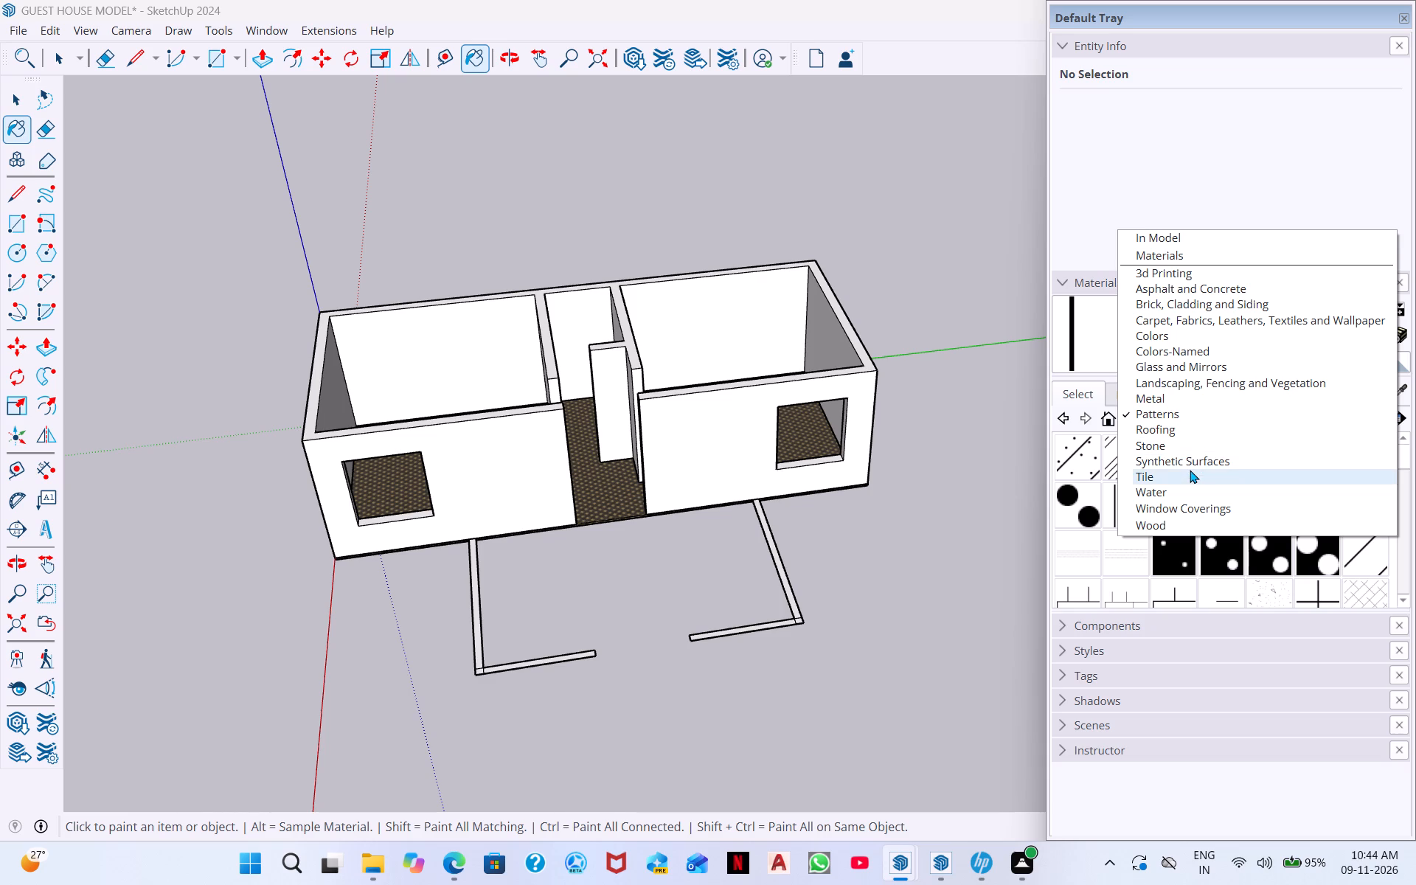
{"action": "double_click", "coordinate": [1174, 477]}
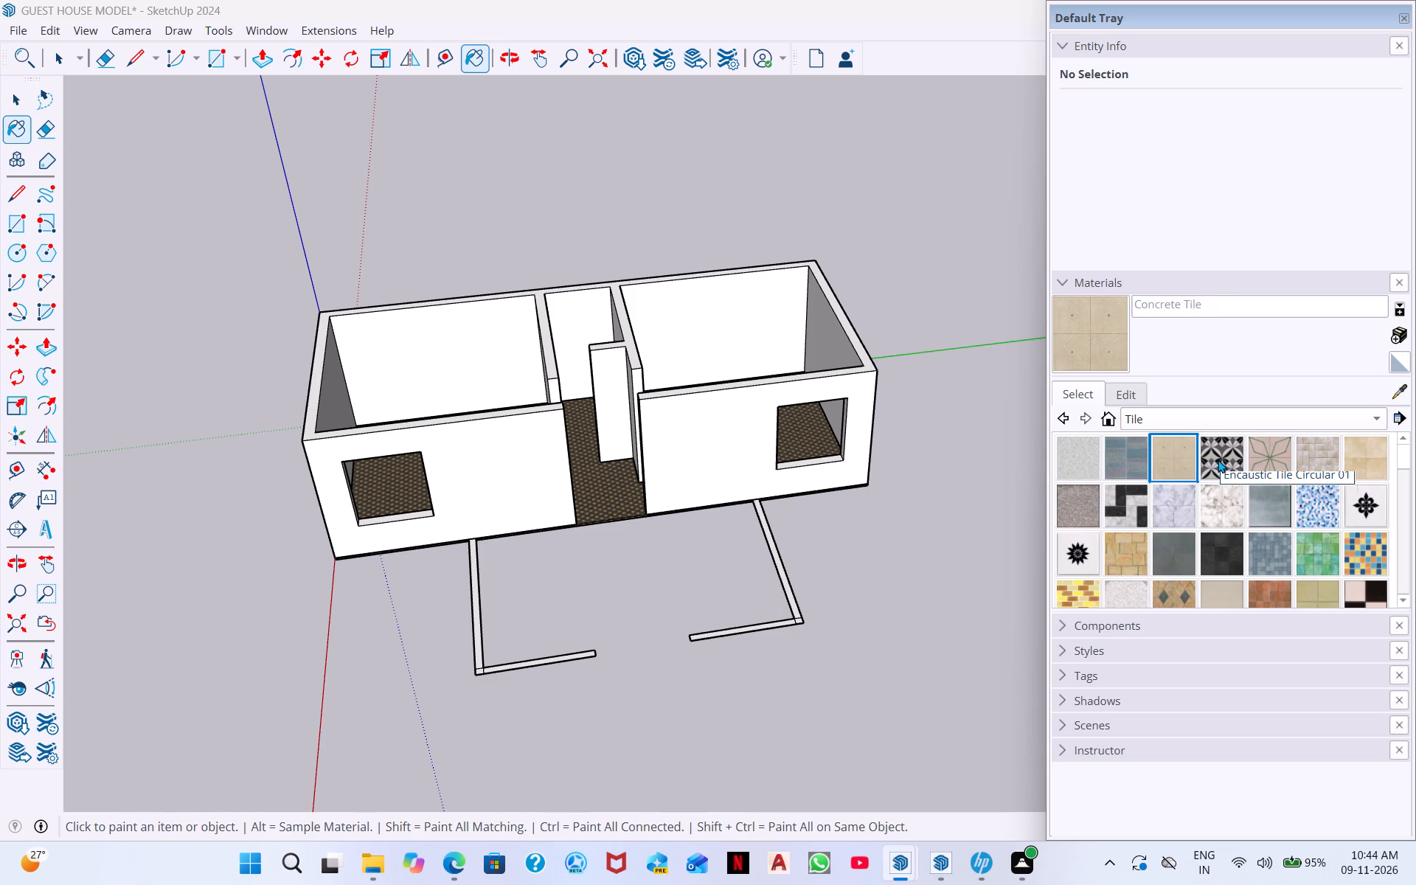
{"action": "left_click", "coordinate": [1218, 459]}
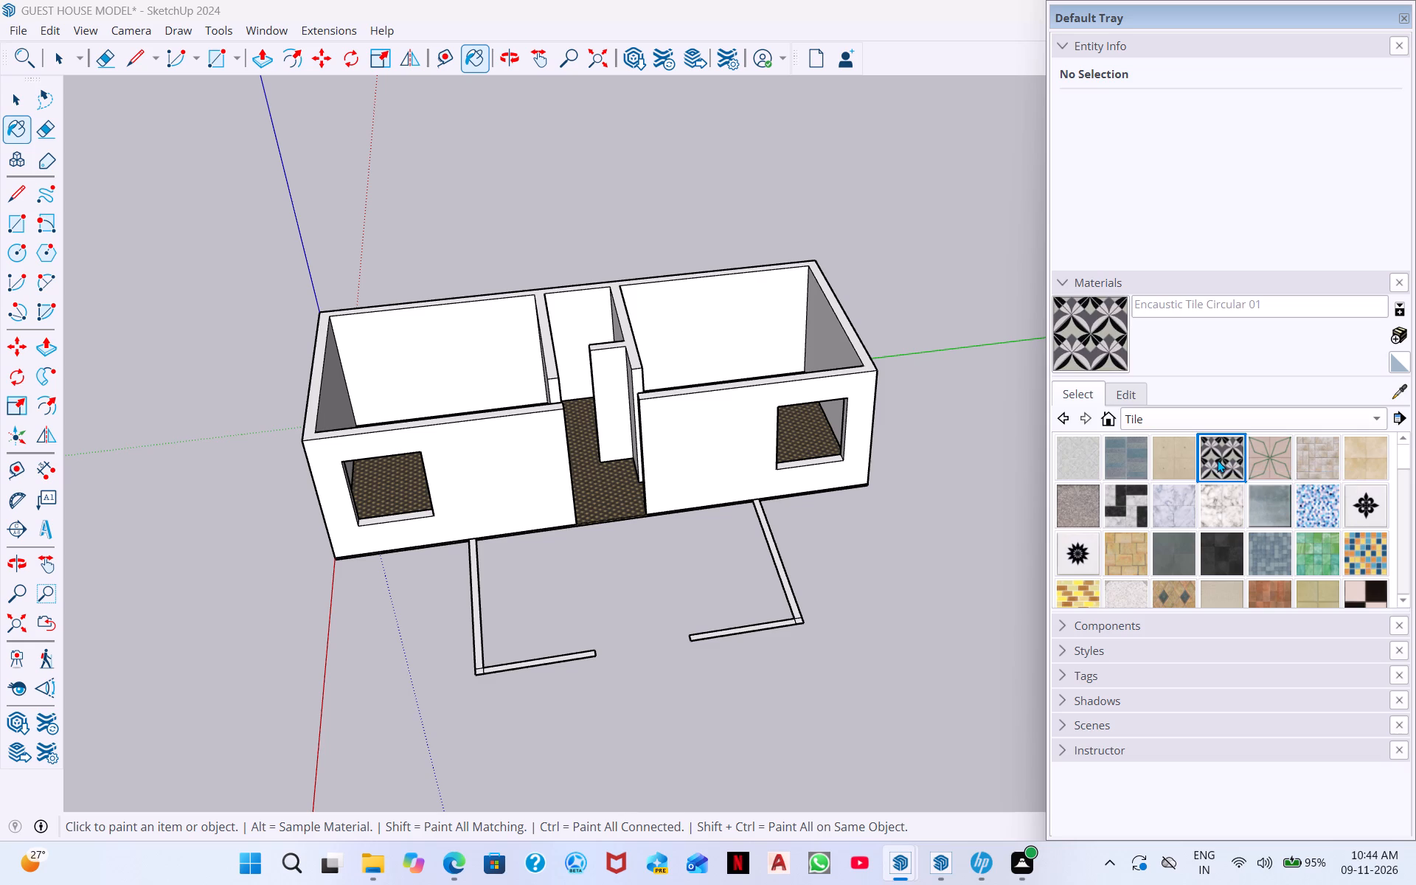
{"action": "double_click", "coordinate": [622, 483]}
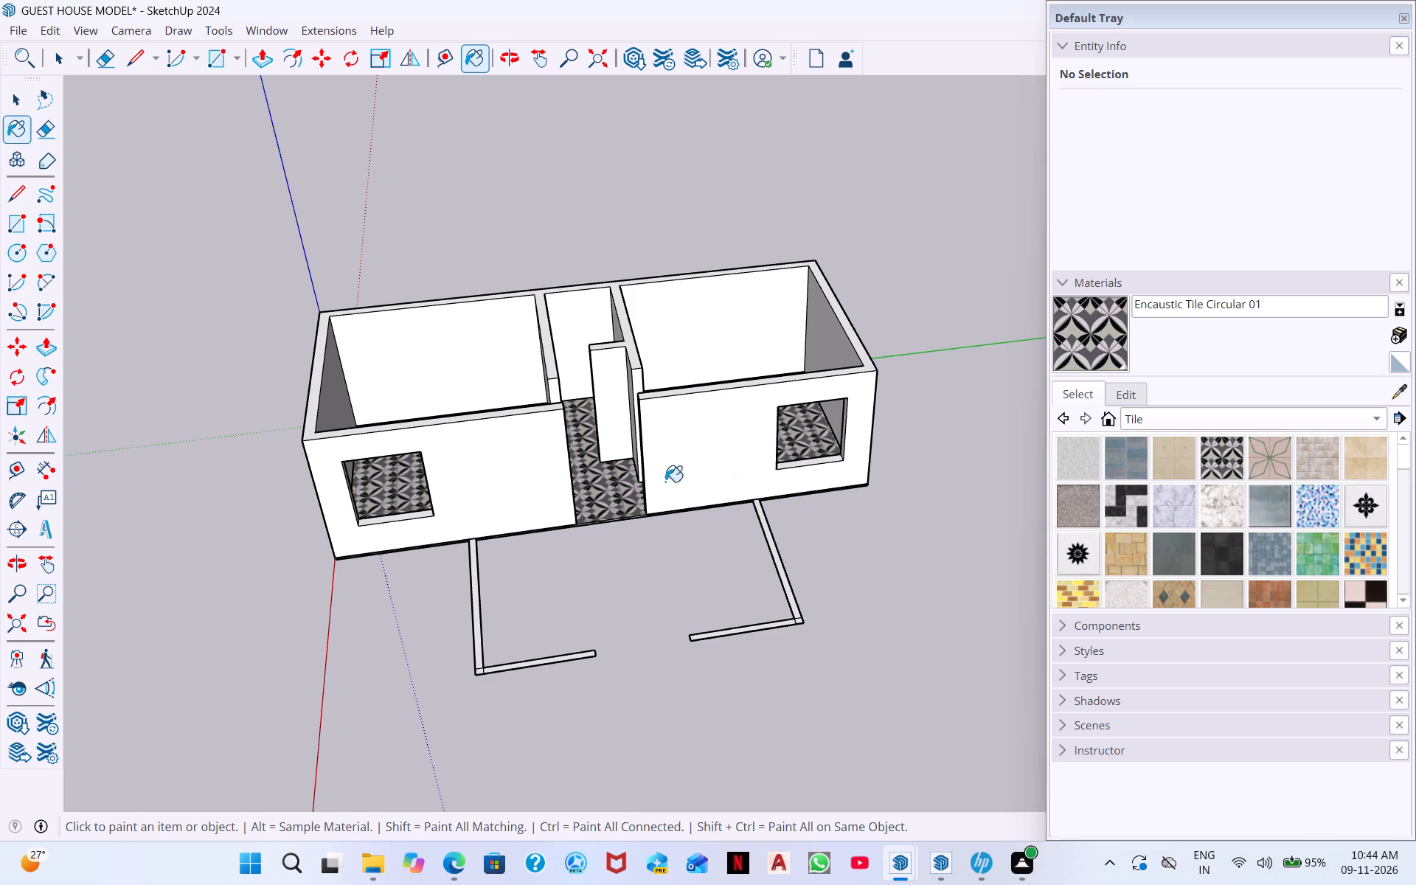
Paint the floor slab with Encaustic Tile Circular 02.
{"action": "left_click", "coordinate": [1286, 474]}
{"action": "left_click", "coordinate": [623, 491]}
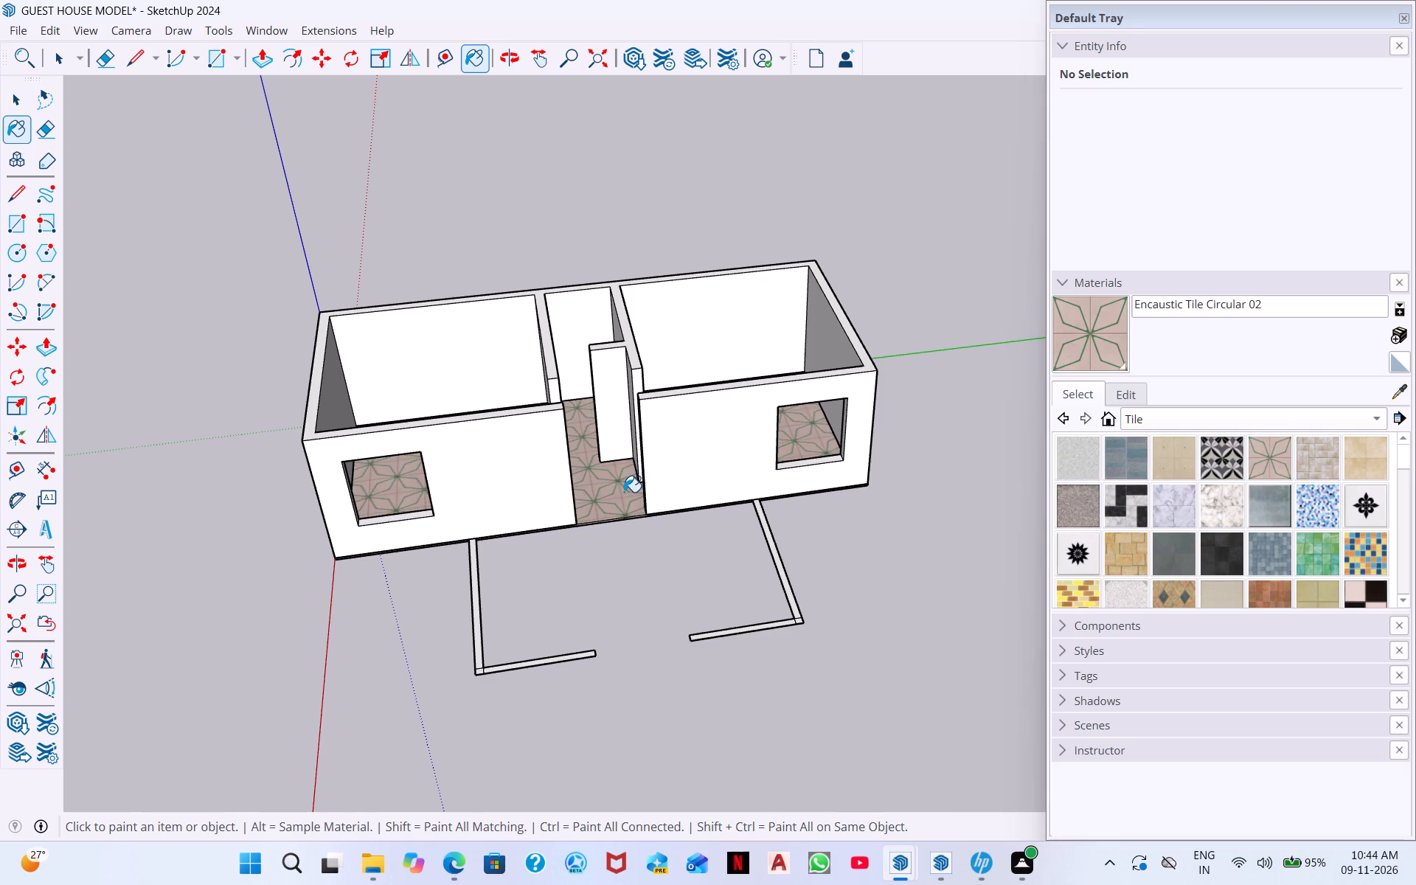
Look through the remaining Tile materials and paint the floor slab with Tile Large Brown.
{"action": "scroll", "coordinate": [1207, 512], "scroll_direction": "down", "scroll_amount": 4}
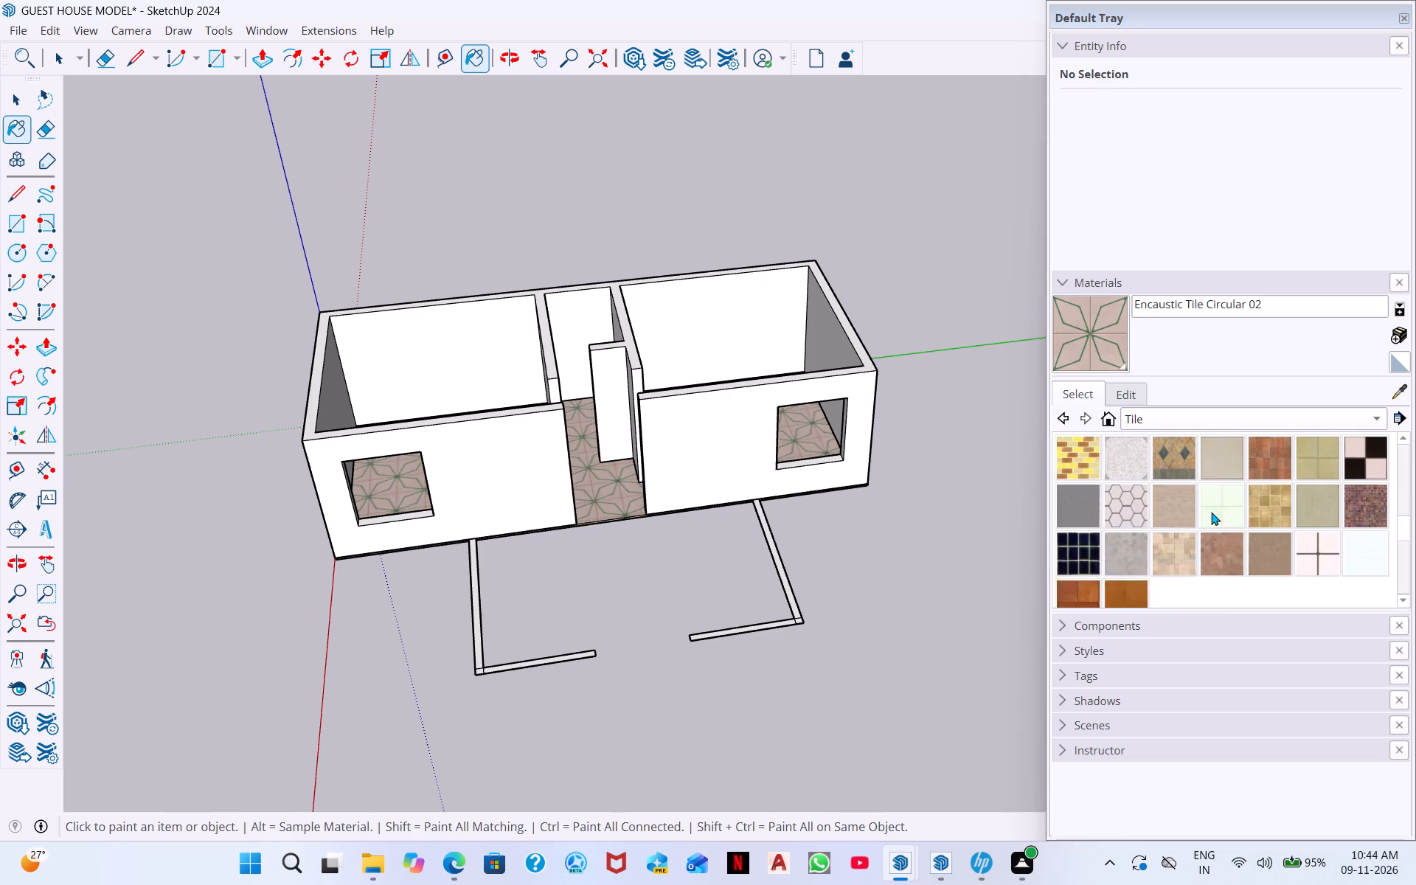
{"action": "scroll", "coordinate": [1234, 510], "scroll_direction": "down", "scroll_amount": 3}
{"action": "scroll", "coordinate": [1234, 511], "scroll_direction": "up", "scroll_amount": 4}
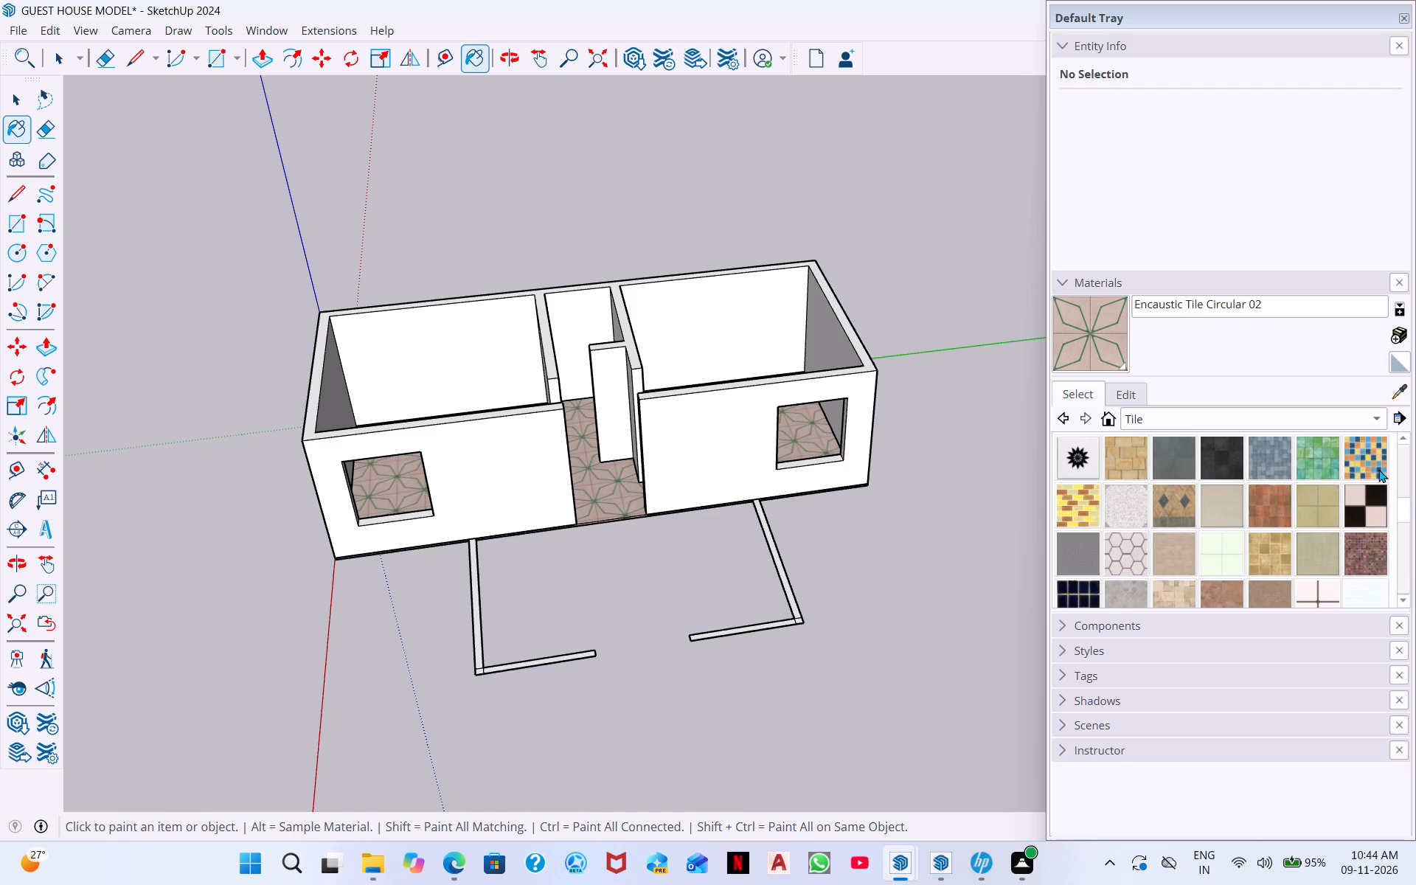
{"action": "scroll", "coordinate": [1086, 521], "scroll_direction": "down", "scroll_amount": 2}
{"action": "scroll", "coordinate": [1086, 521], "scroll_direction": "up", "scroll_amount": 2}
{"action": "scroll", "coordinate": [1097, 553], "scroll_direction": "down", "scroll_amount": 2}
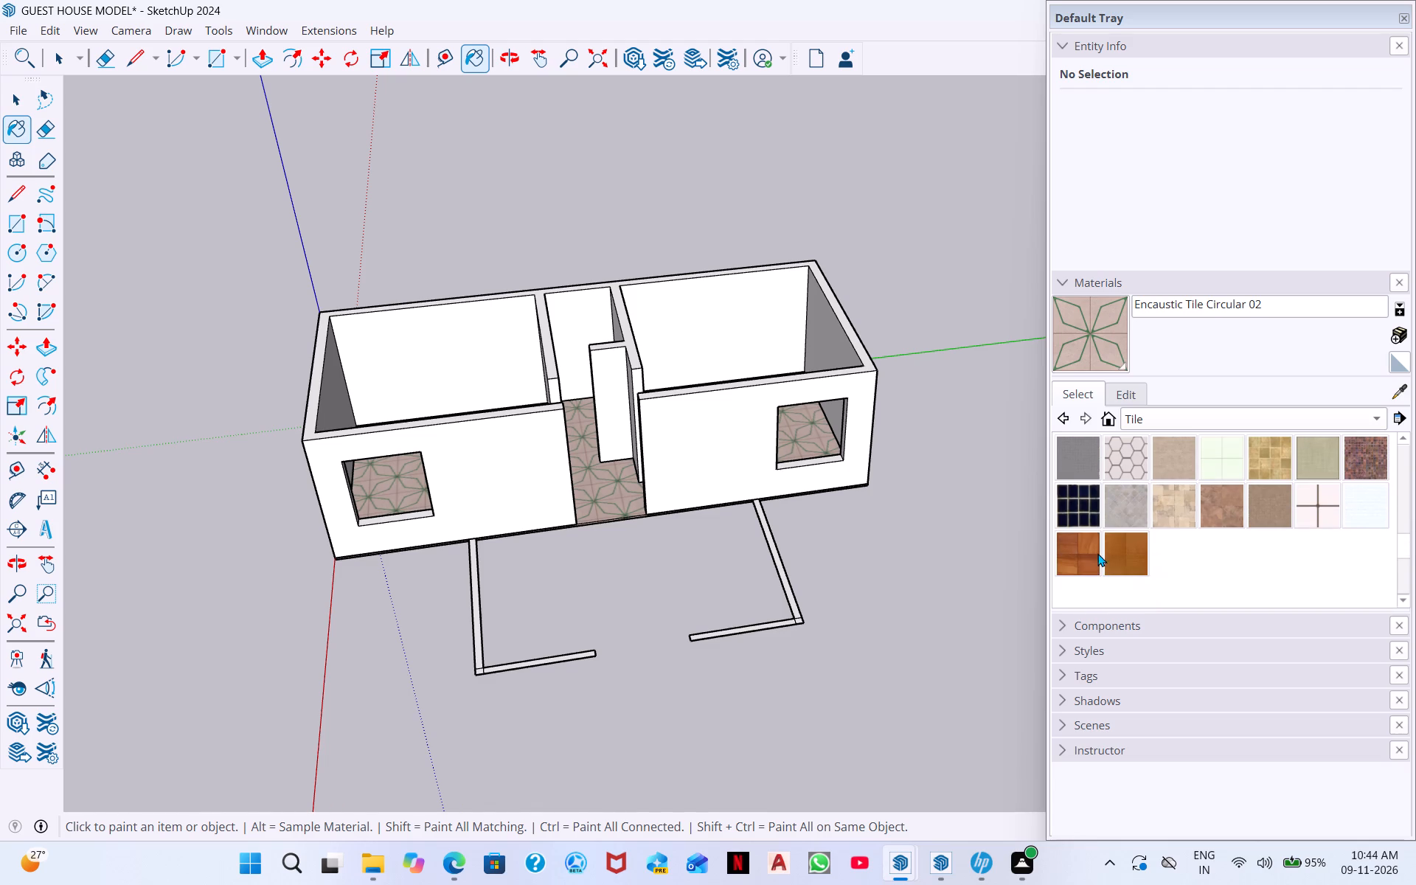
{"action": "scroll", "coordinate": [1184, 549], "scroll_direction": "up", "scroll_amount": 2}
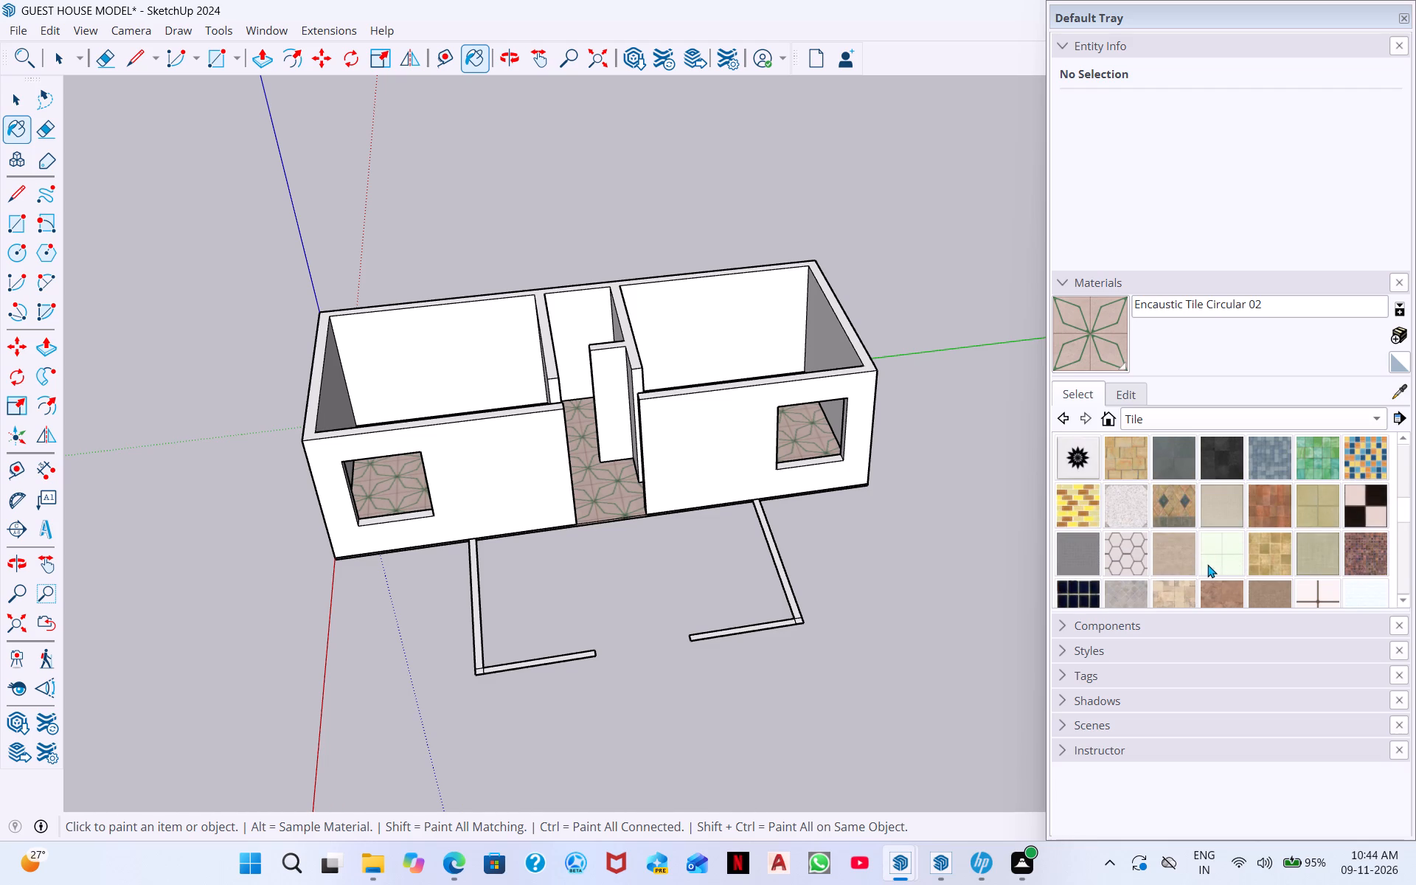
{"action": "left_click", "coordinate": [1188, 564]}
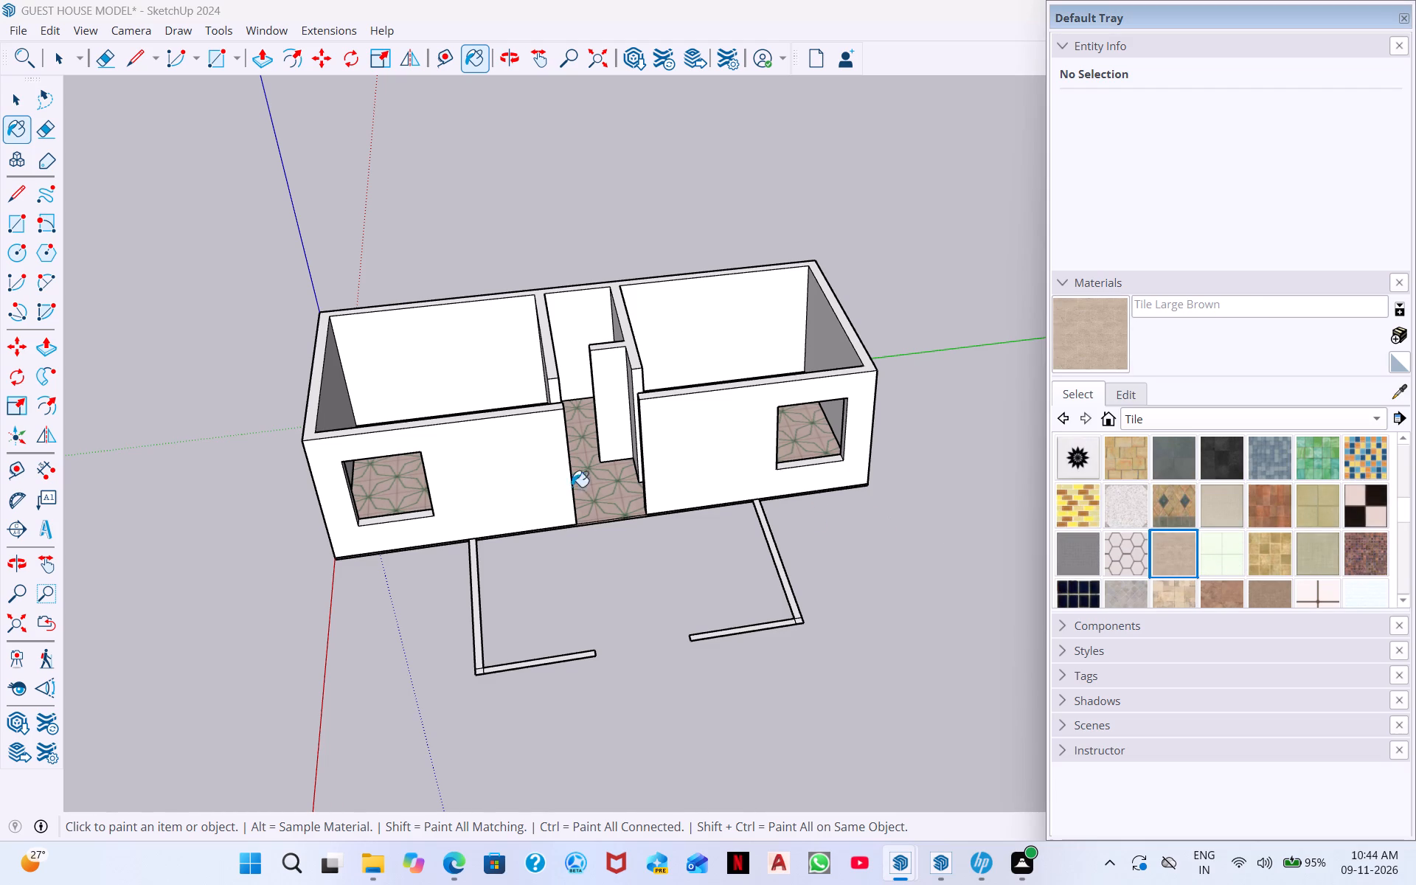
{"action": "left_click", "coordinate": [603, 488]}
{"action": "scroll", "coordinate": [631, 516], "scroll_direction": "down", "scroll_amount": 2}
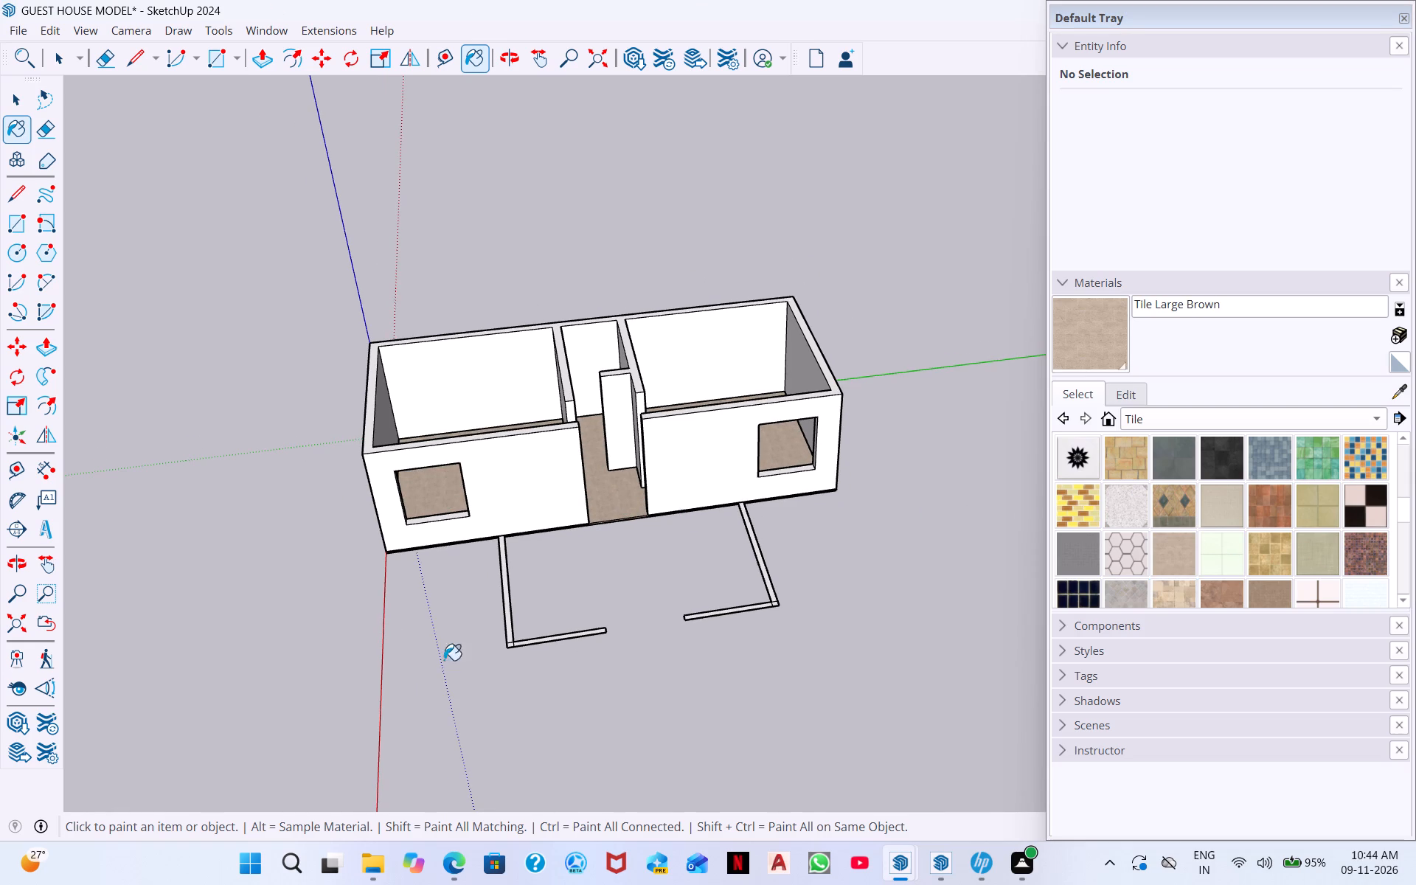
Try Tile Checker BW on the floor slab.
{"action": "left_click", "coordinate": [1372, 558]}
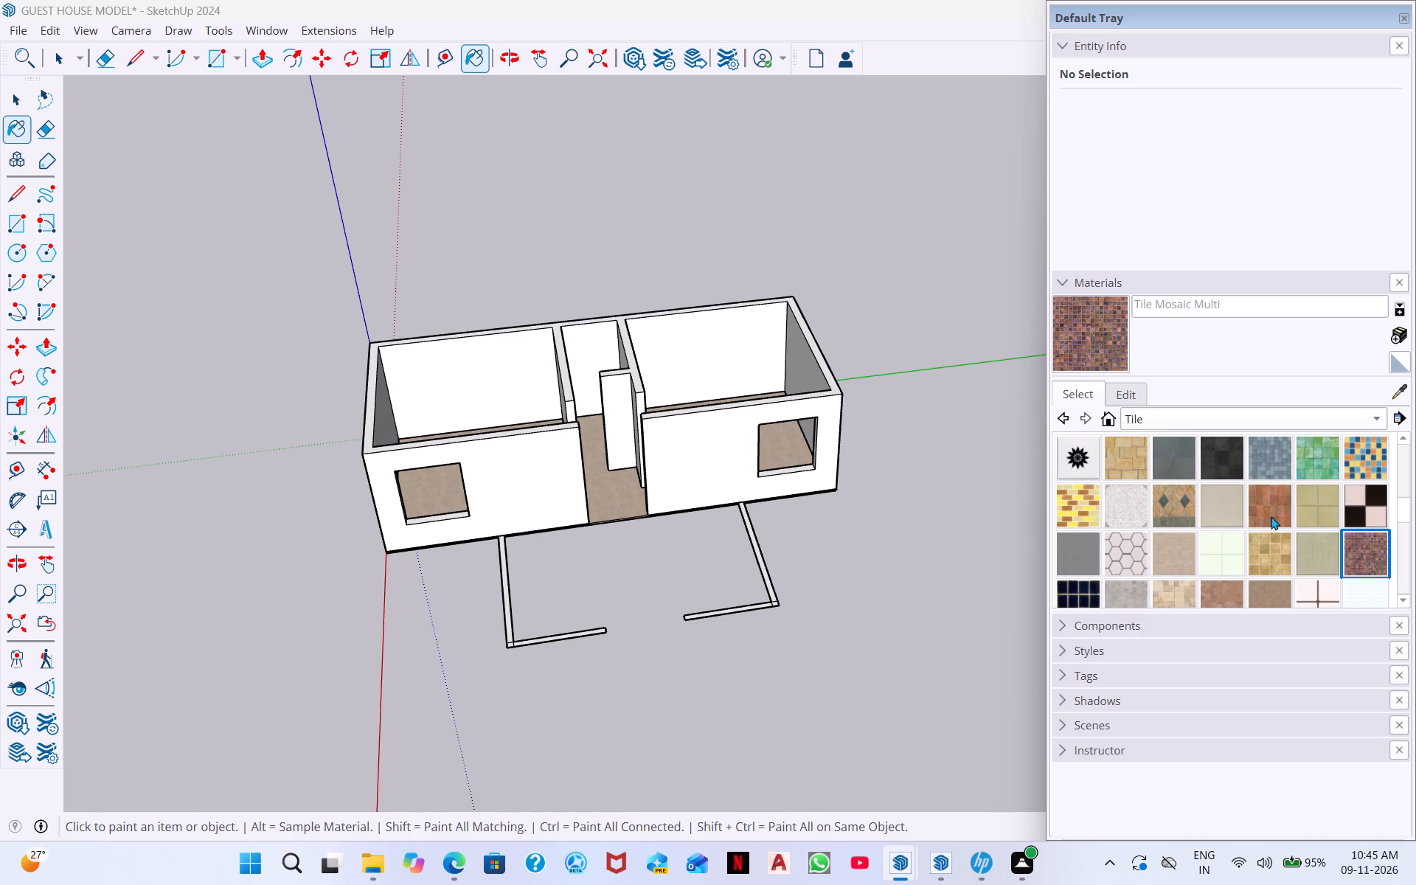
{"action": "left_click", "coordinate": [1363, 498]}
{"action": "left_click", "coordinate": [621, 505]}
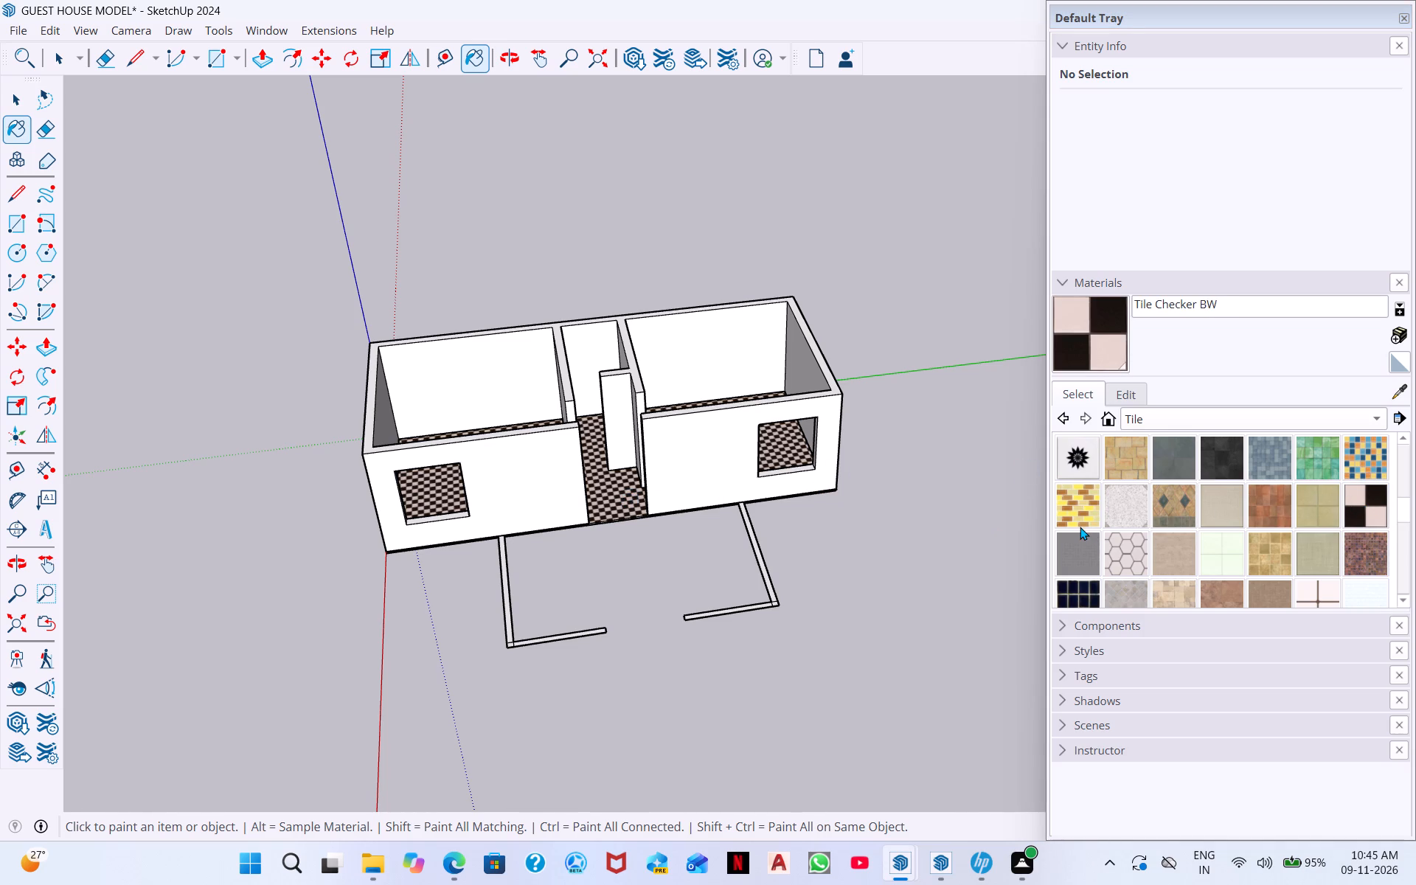
Repaint the floor slab with Tile Large Brown and leave the Paint Bucket tool.
{"action": "left_click", "coordinate": [1089, 565]}
{"action": "left_click", "coordinate": [1111, 553]}
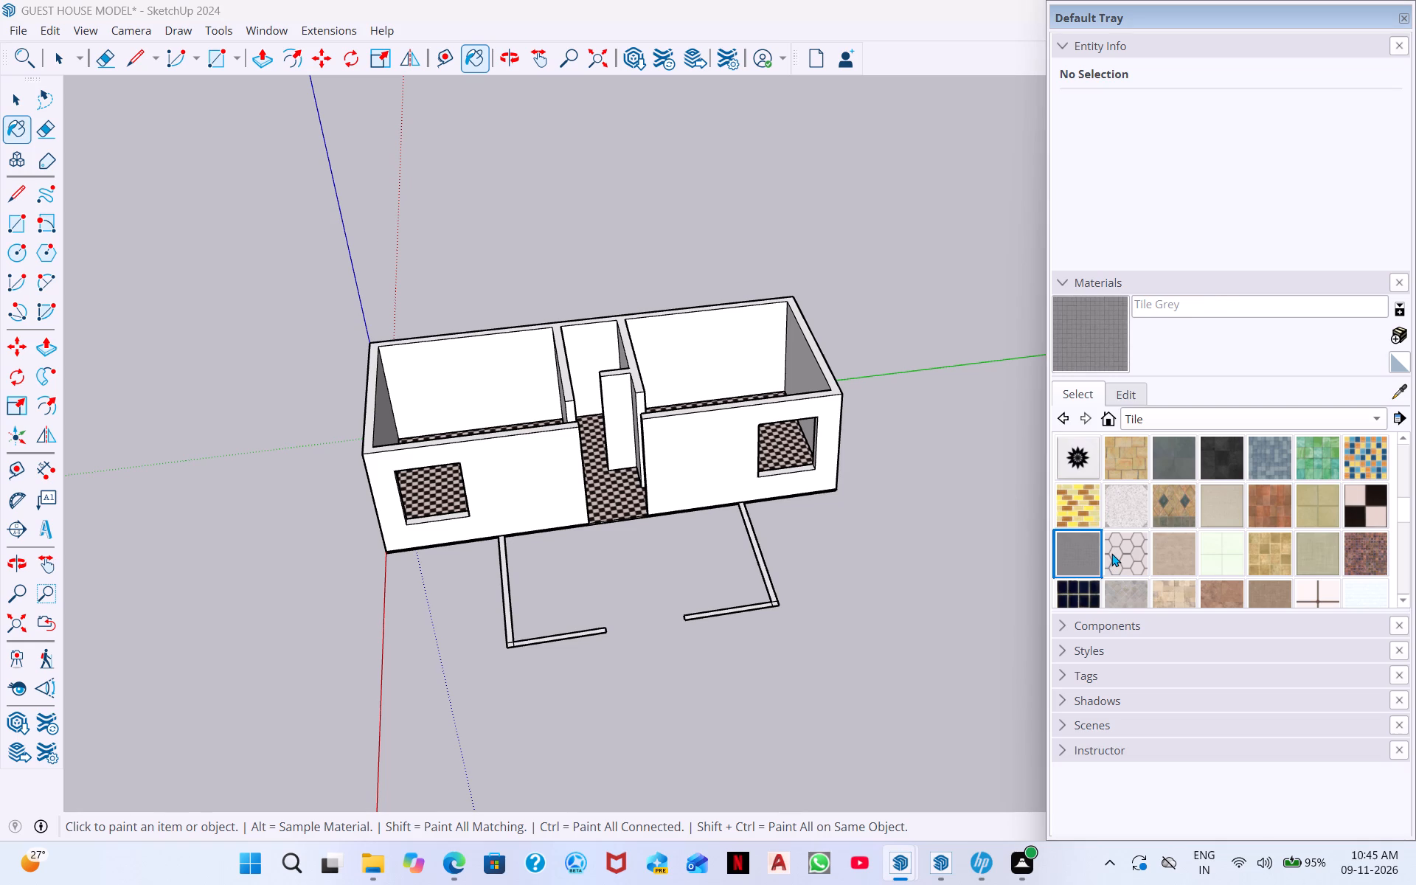
{"action": "left_click", "coordinate": [1171, 560]}
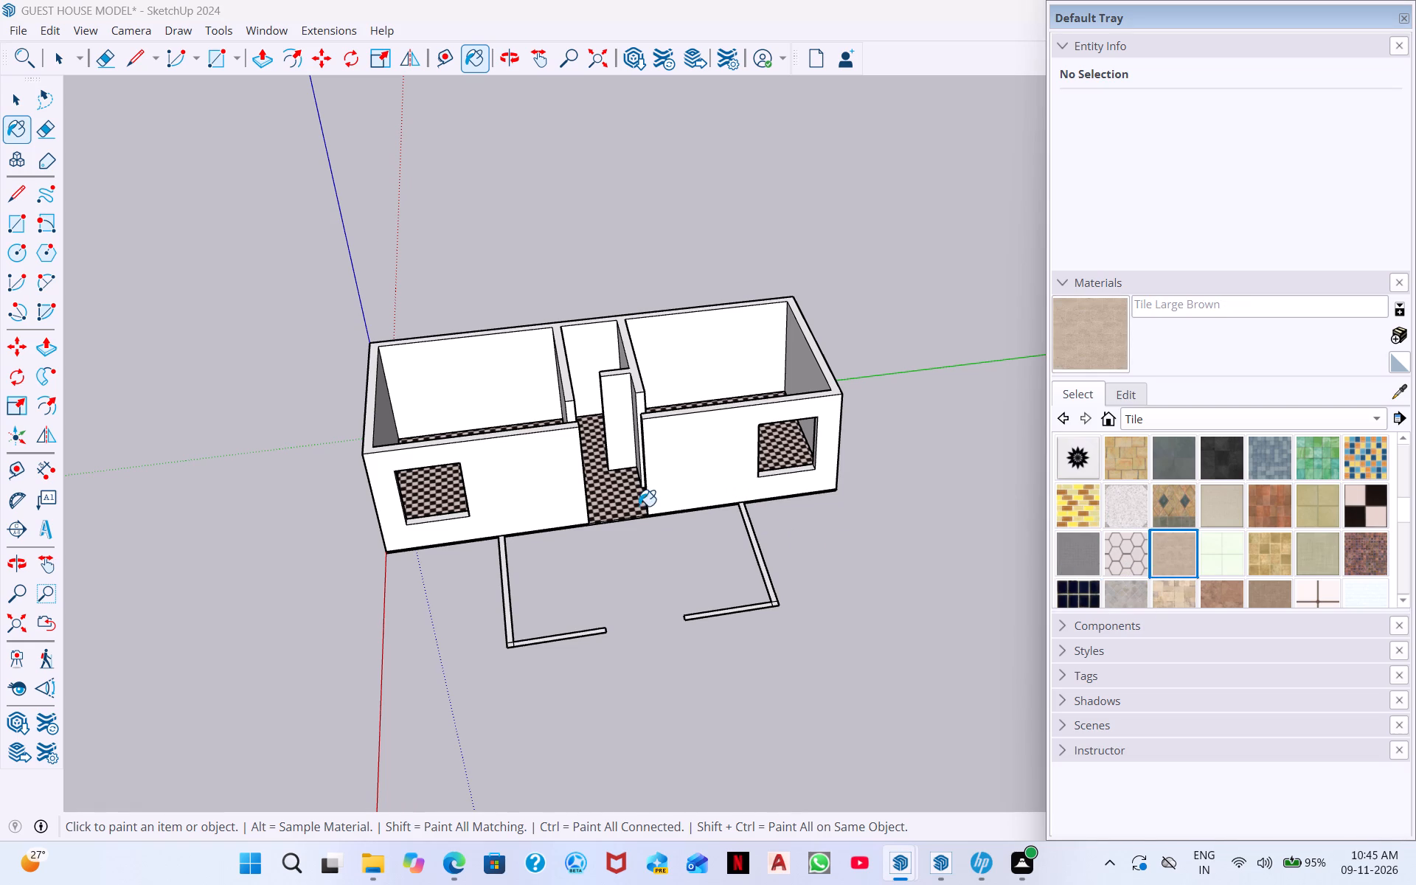
{"action": "scroll", "coordinate": [1106, 325], "scroll_direction": "up", "scroll_amount": 7}
{"action": "left_click", "coordinate": [621, 492]}
{"action": "scroll", "coordinate": [621, 492], "scroll_direction": "up", "scroll_amount": 16}
{"action": "scroll", "coordinate": [621, 492], "scroll_direction": "down", "scroll_amount": 15}
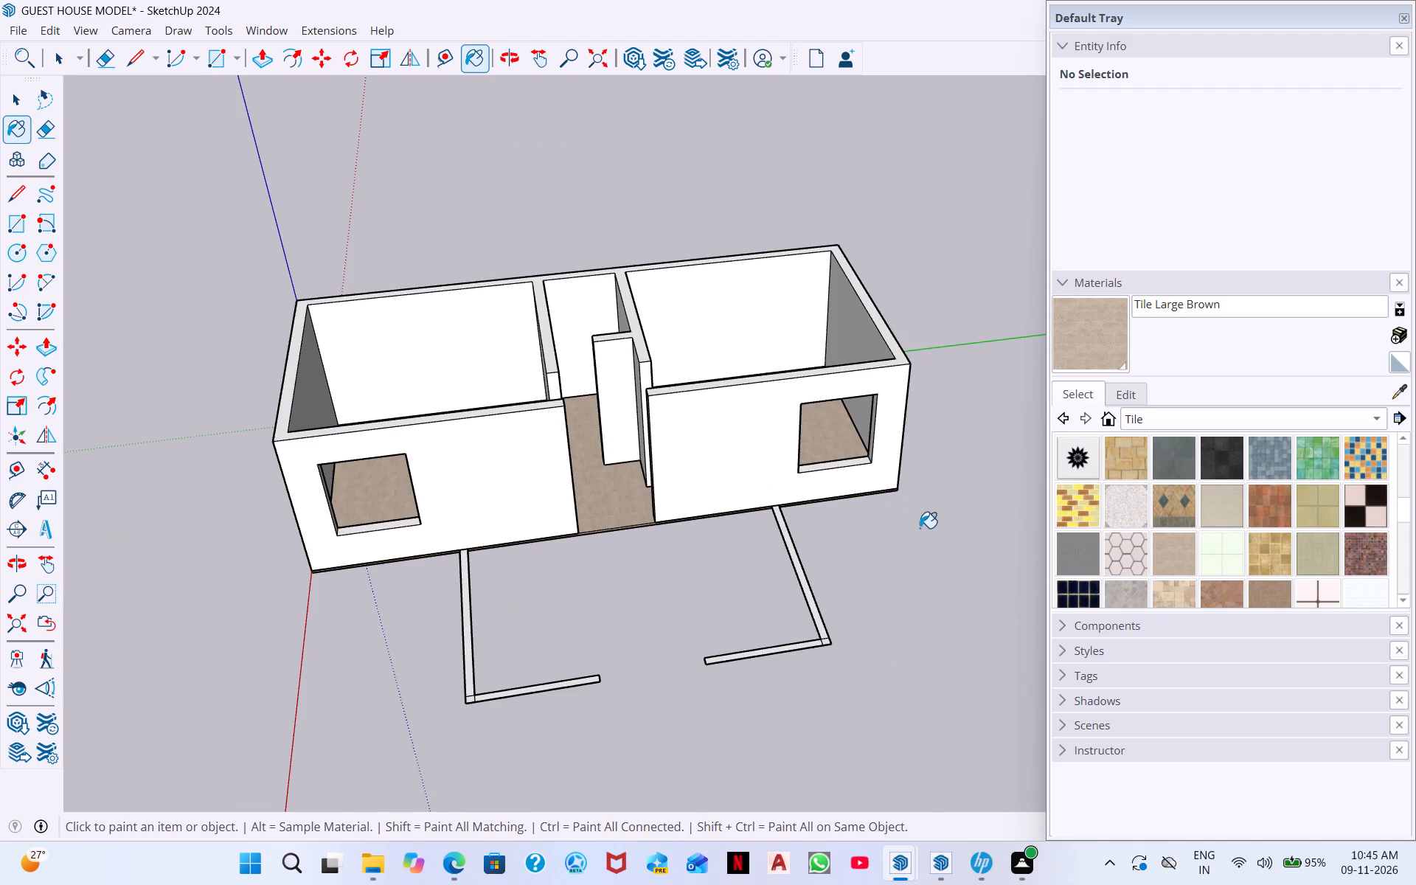
{"action": "key", "text": "space"}
Inspect the tiled floor, rooms, window openings and front outline walls from all round, from above and at near eye level.
{"action": "middle_click_drag", "start_coordinate": [740, 631], "coordinate": [716, 429]}
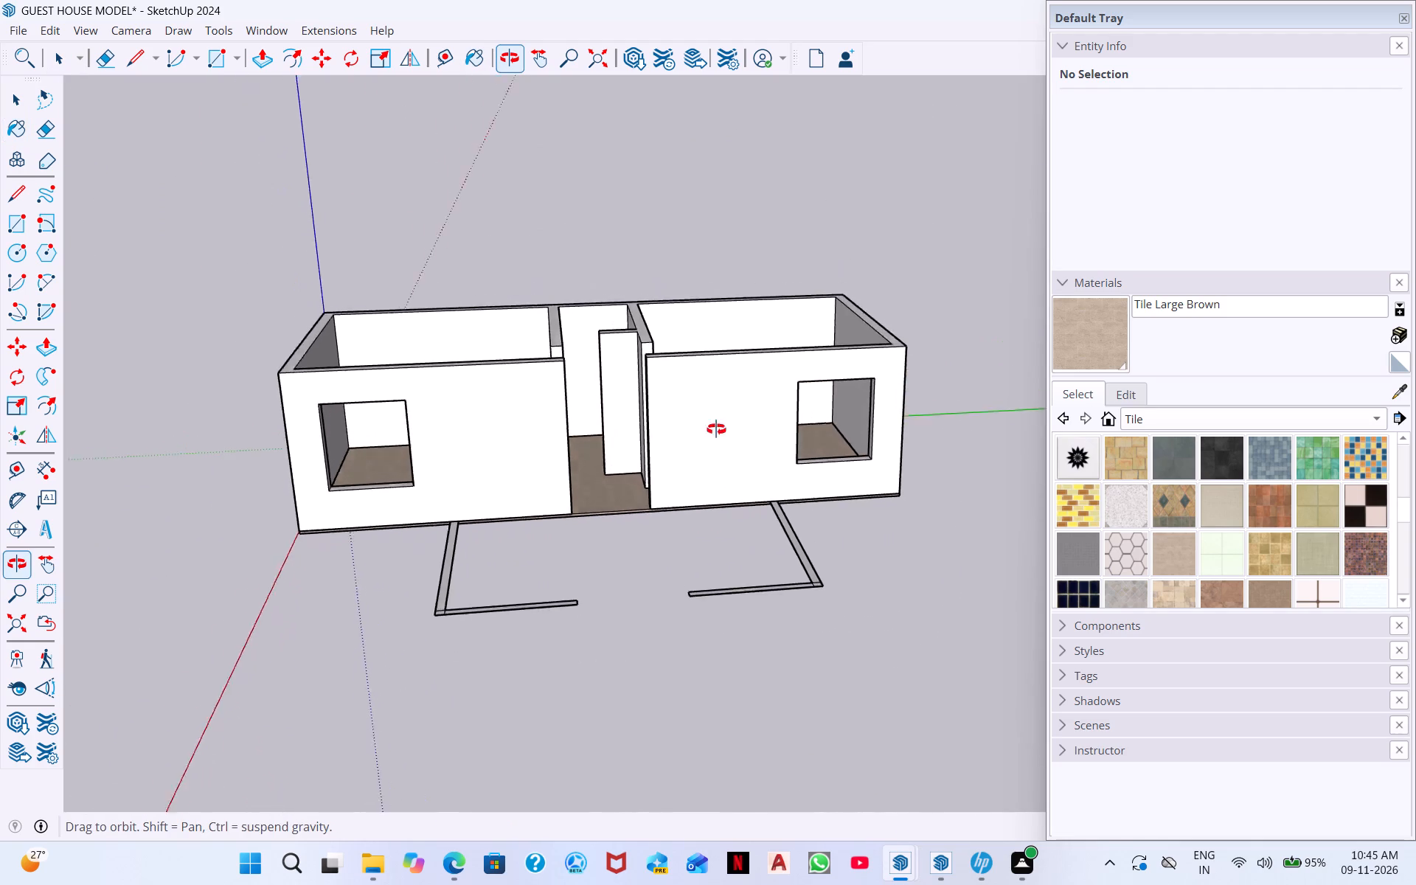
{"action": "middle_click_drag", "start_coordinate": [716, 429], "coordinate": [721, 392]}
{"action": "middle_click_drag", "start_coordinate": [736, 549], "coordinate": [536, 810]}
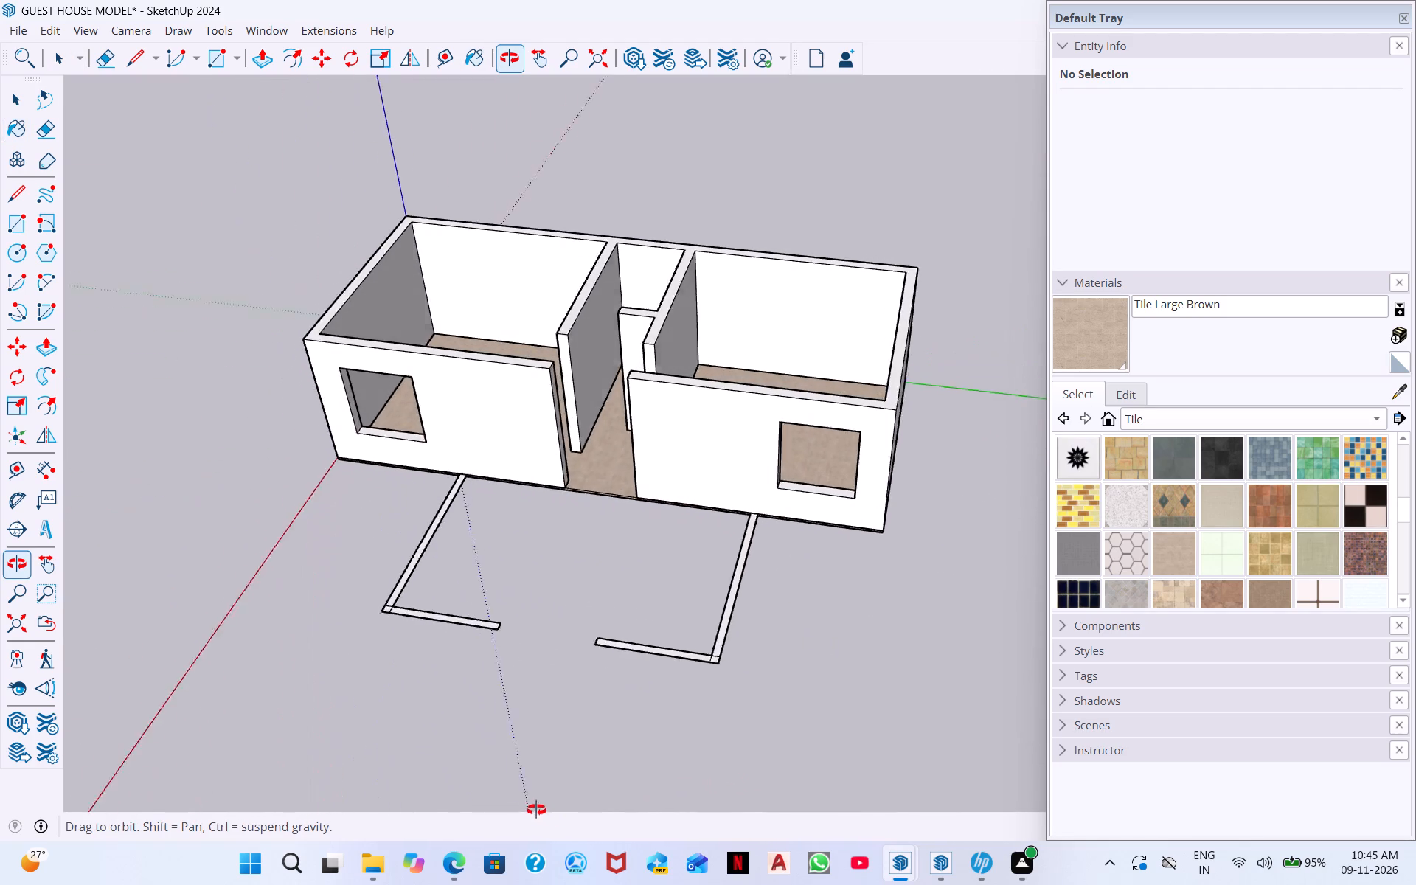
{"action": "middle_click_drag", "start_coordinate": [536, 810], "coordinate": [530, 801]}
{"action": "middle_click_drag", "start_coordinate": [954, 646], "coordinate": [647, 707]}
{"action": "scroll", "coordinate": [719, 667], "scroll_direction": "up", "scroll_amount": 3}
{"action": "scroll", "coordinate": [726, 665], "scroll_direction": "down", "scroll_amount": 2}
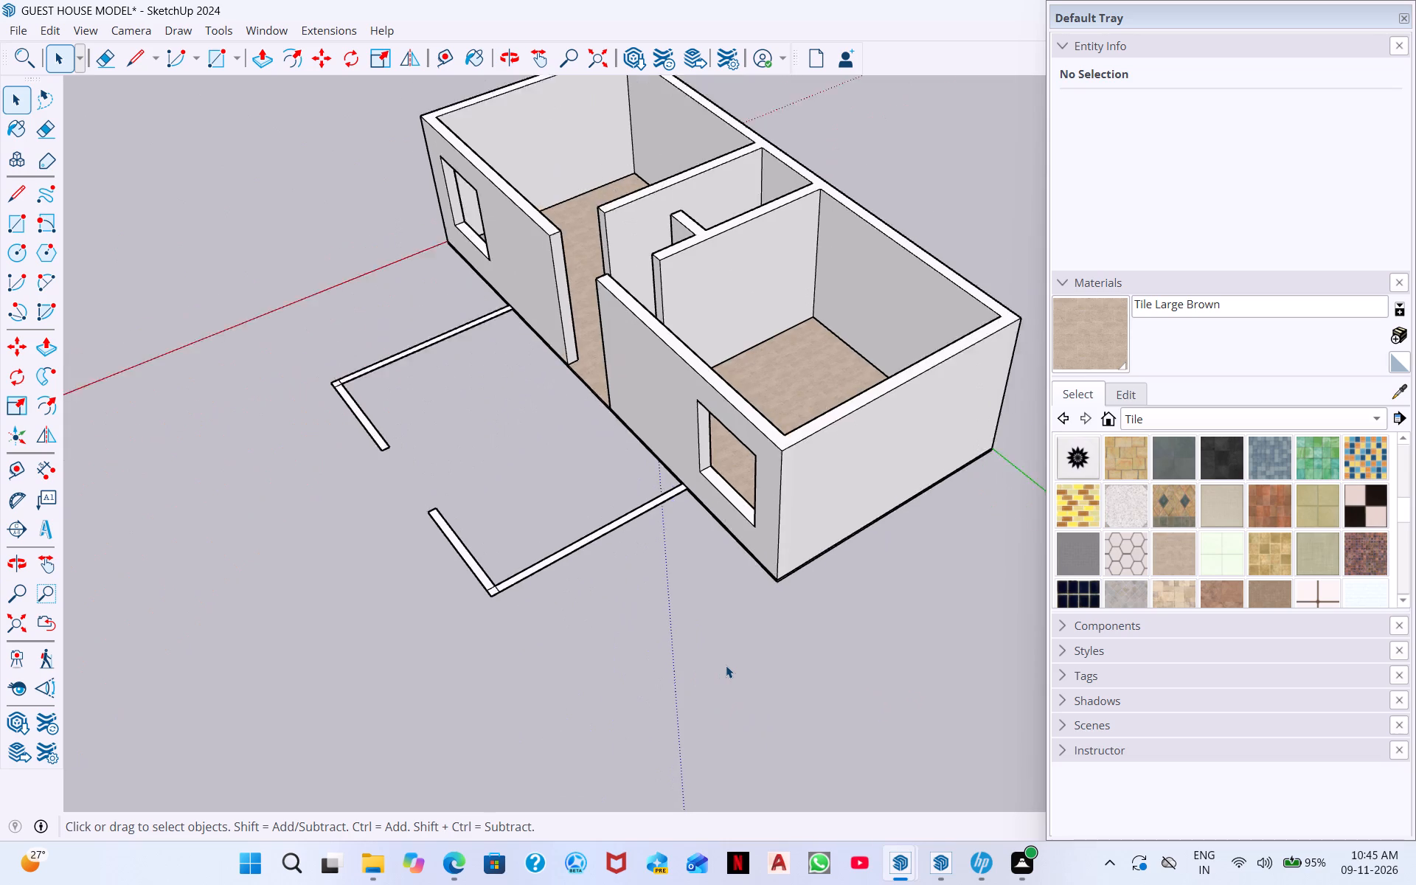
{"action": "scroll", "coordinate": [726, 665], "scroll_direction": "down", "scroll_amount": 7}
{"action": "middle_click_drag", "start_coordinate": [798, 532], "coordinate": [1224, 504]}
{"action": "middle_click_drag", "start_coordinate": [747, 527], "coordinate": [808, 538]}
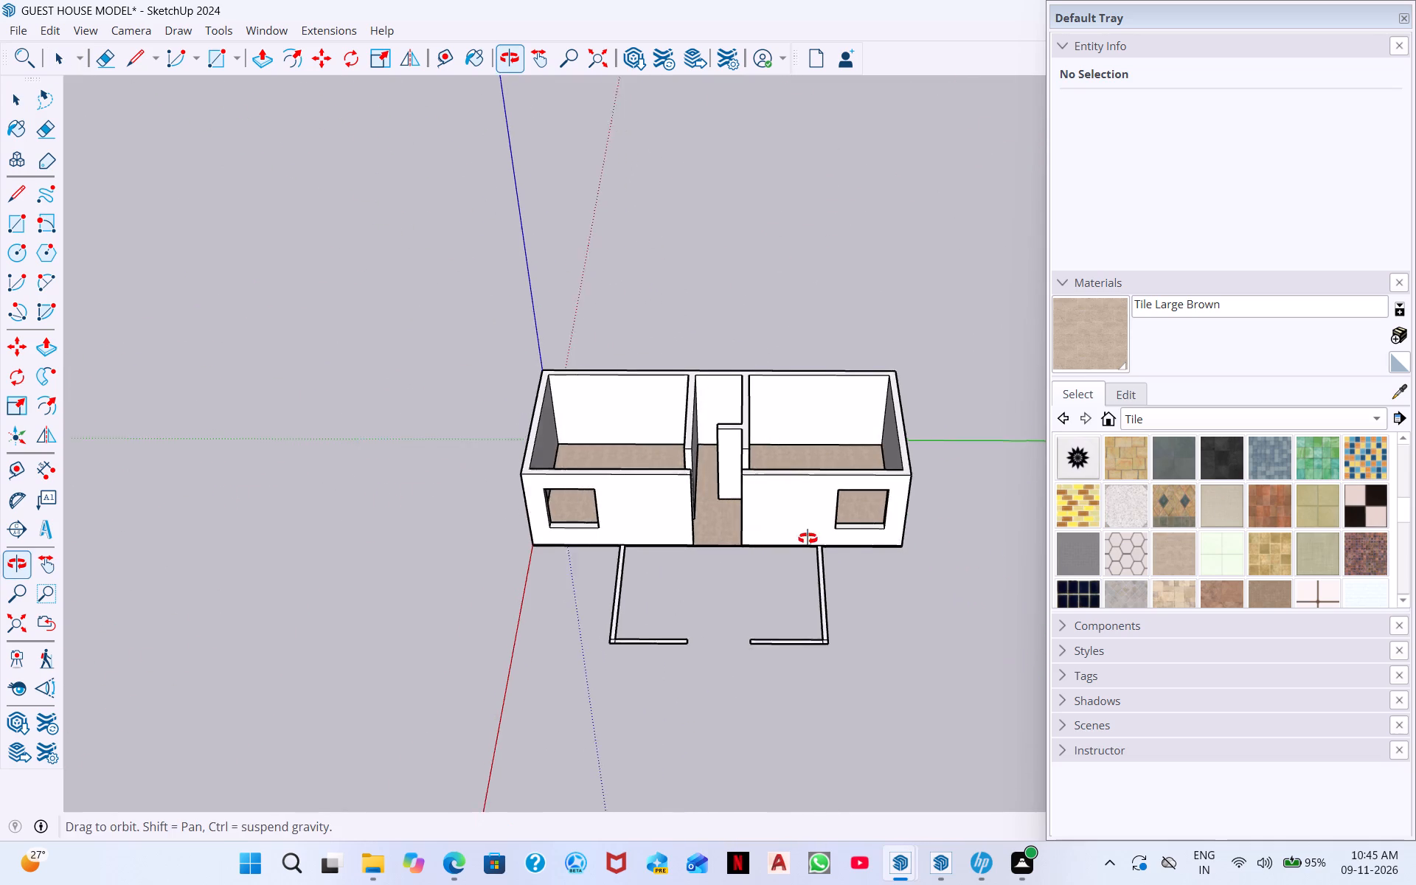
{"action": "middle_click_drag", "start_coordinate": [808, 538], "coordinate": [1108, 550]}
{"action": "middle_click_drag", "start_coordinate": [897, 518], "coordinate": [555, 777]}
{"action": "scroll", "coordinate": [724, 537], "scroll_direction": "up", "scroll_amount": 10}
{"action": "middle_click_drag", "start_coordinate": [718, 462], "coordinate": [771, 248]}
{"action": "middle_click_drag", "start_coordinate": [732, 445], "coordinate": [745, 281]}
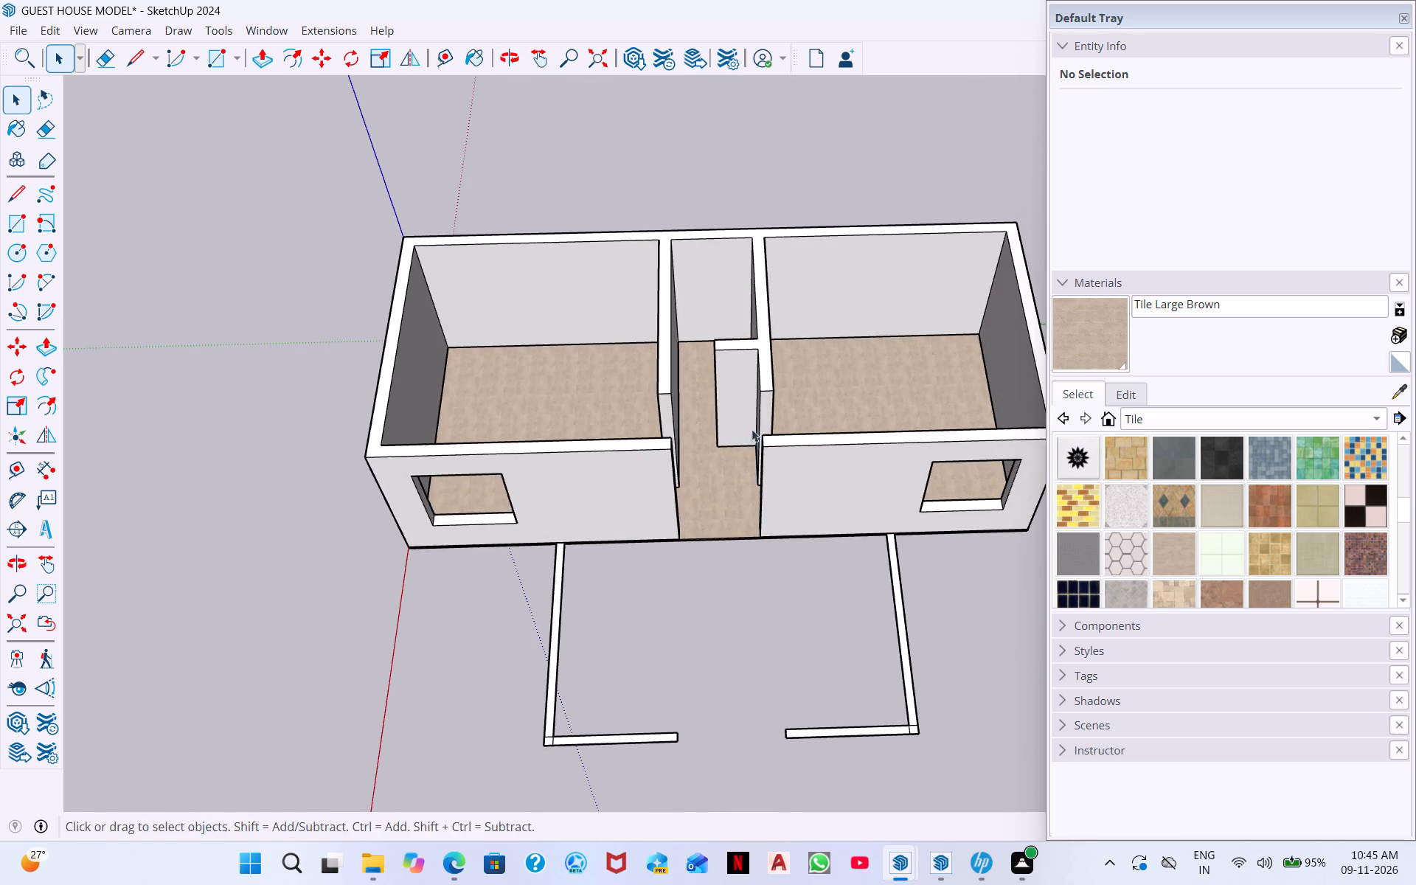
{"action": "middle_click_drag", "start_coordinate": [754, 434], "coordinate": [756, 277]}
{"action": "middle_click_drag", "start_coordinate": [723, 468], "coordinate": [744, 274]}
{"action": "middle_click_drag", "start_coordinate": [728, 396], "coordinate": [729, 331]}
{"action": "middle_click_drag", "start_coordinate": [760, 409], "coordinate": [761, 446]}
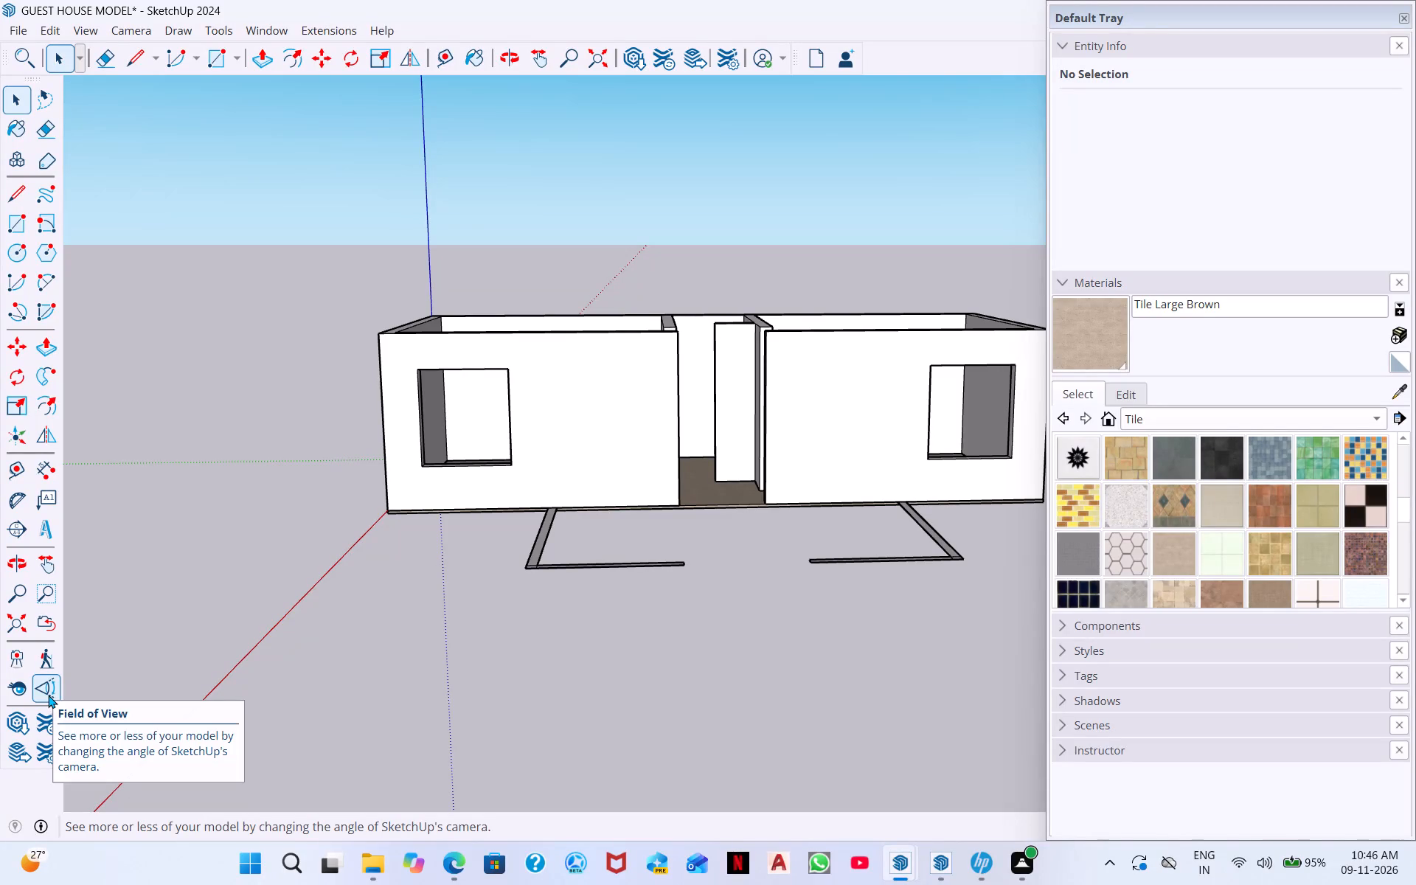
Adjust the camera's field of view on the front of the house with the Field of View tool.
{"action": "left_click", "coordinate": [48, 695]}
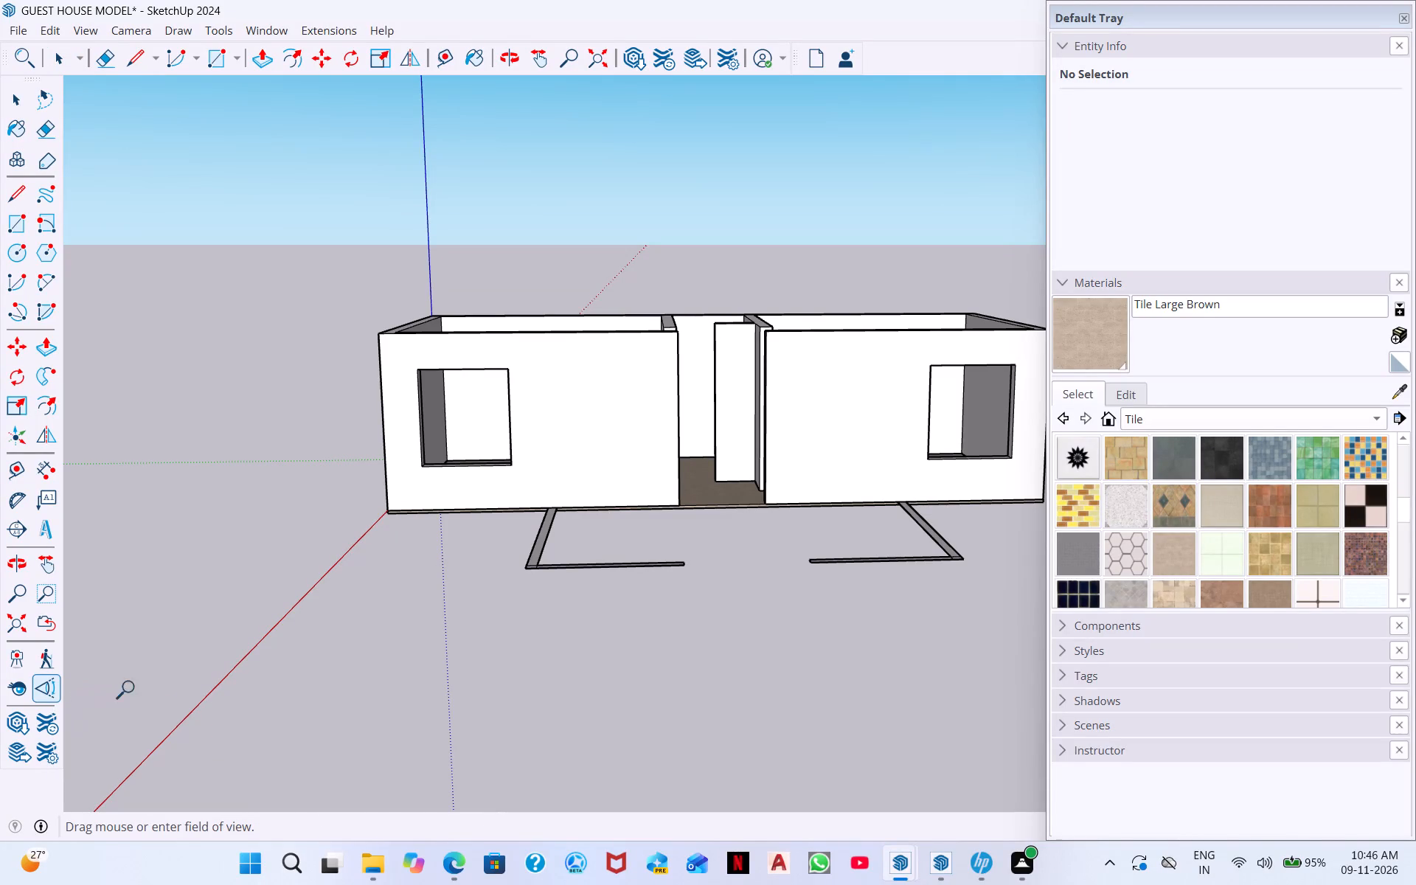
{"action": "left_click_drag", "start_coordinate": [462, 459], "coordinate": [567, 533]}
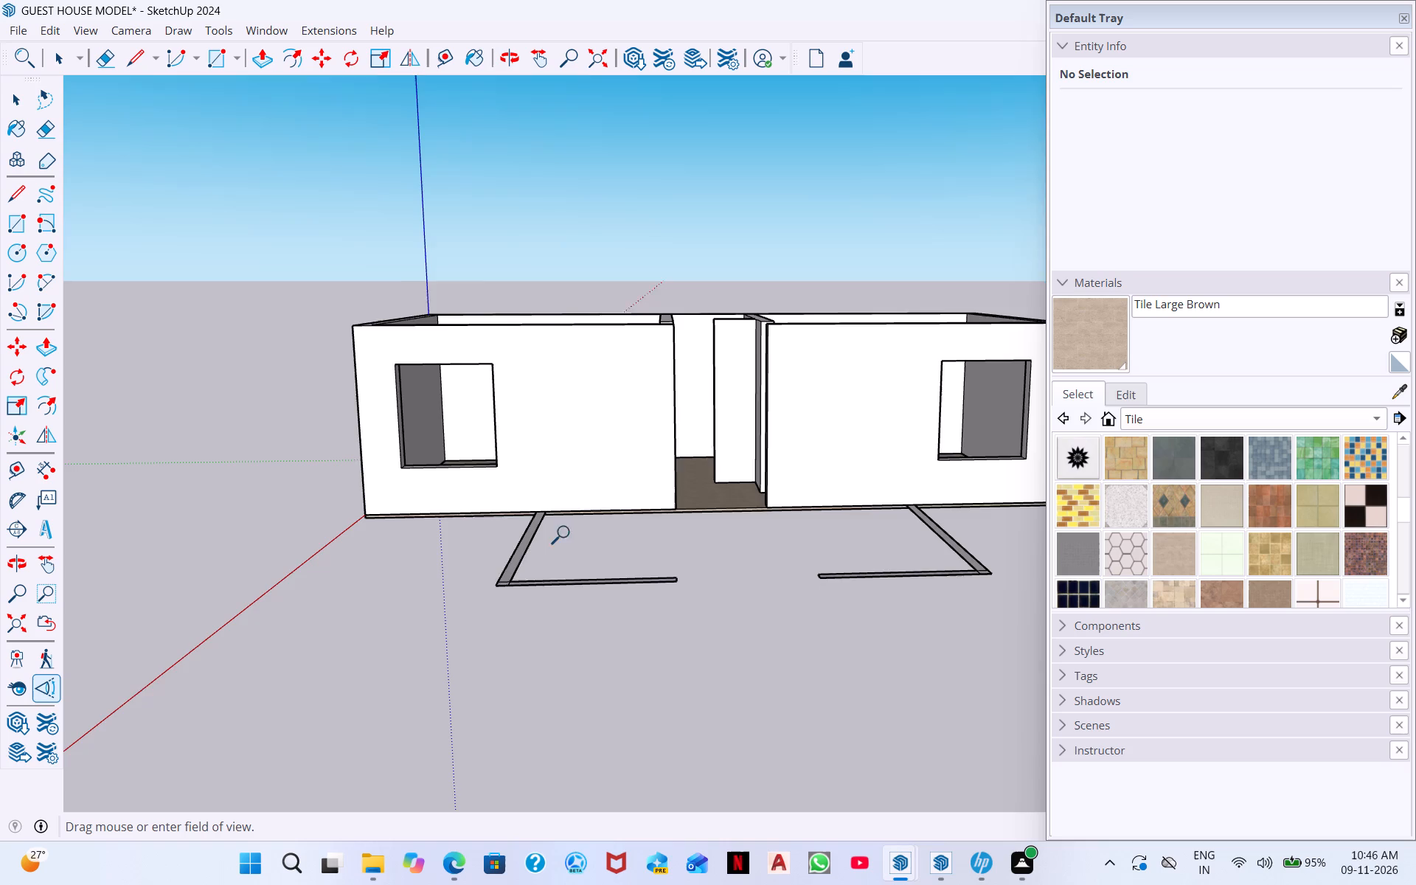
Vary the camera's field of view with the Field of View tool, viewing the house from the front, at an angle and from above.
{"action": "left_click_drag", "start_coordinate": [567, 533], "coordinate": [1049, 595]}
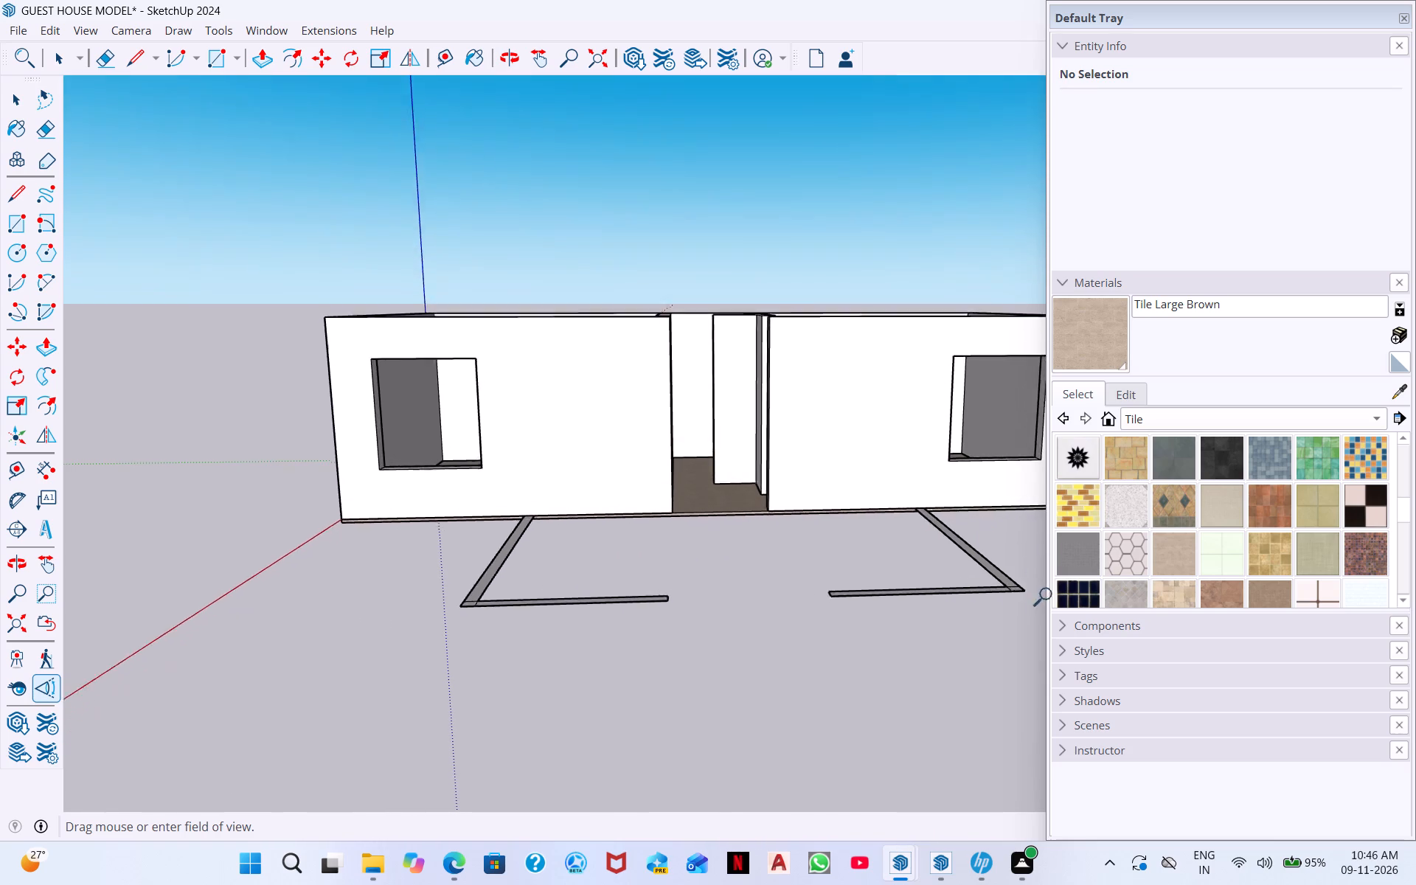
{"action": "left_click_drag", "start_coordinate": [1049, 595], "coordinate": [270, 663]}
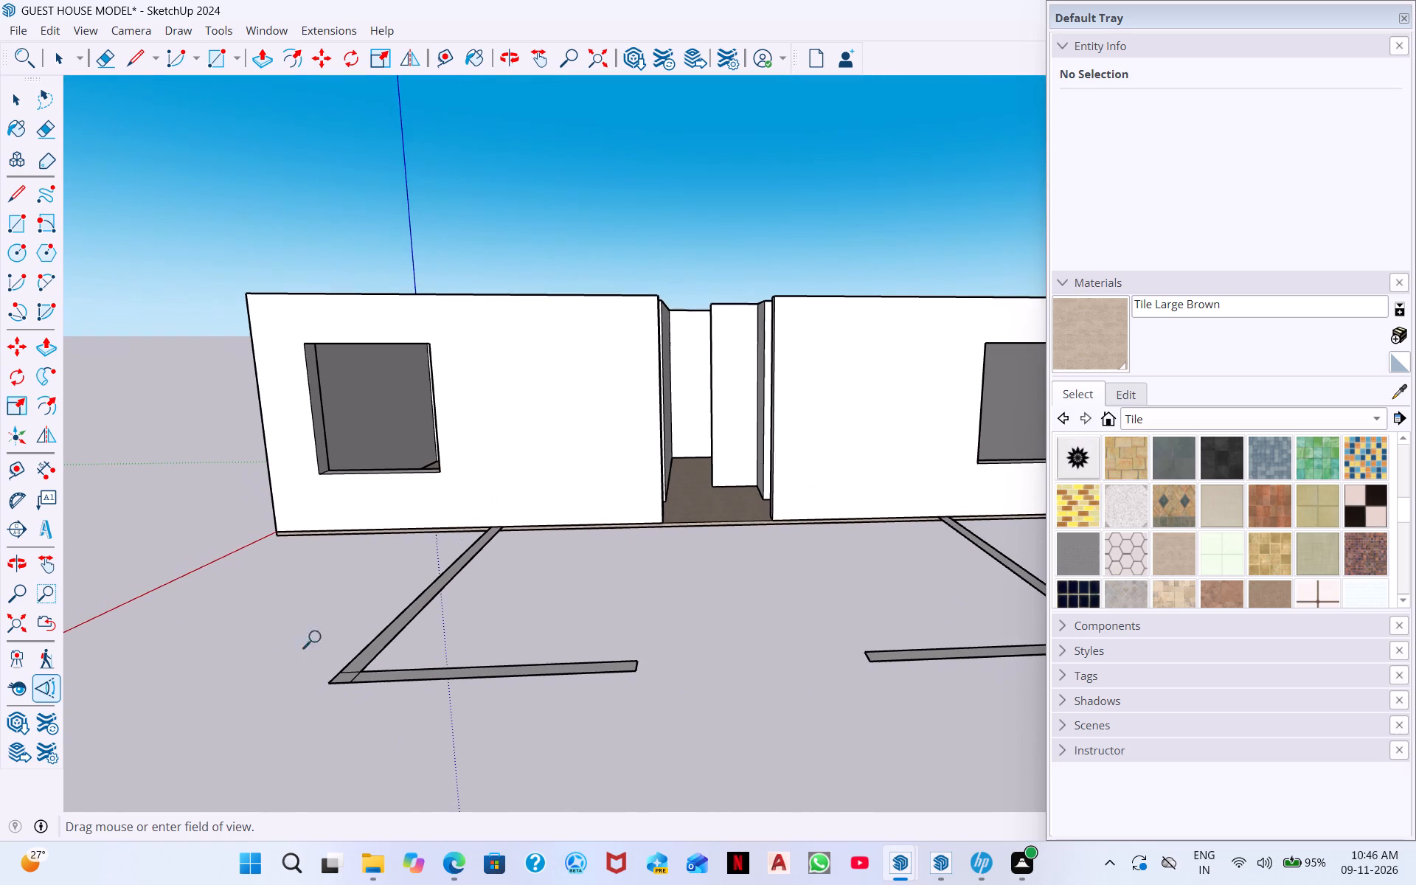
{"action": "left_click_drag", "start_coordinate": [805, 548], "coordinate": [313, 622]}
{"action": "middle_click_drag", "start_coordinate": [802, 510], "coordinate": [735, 575]}
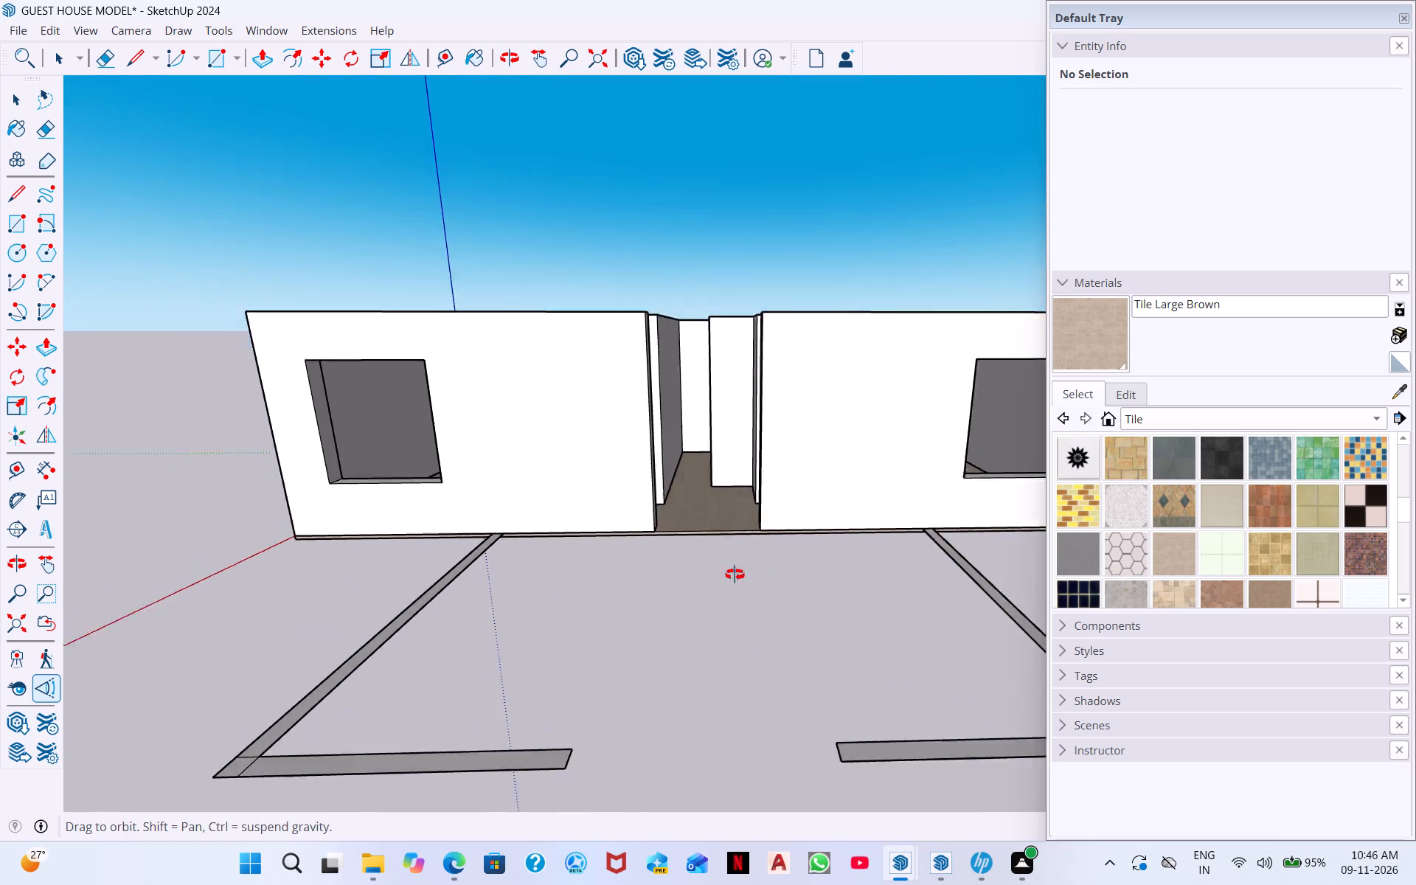
{"action": "middle_click_drag", "start_coordinate": [735, 575], "coordinate": [553, 614]}
{"action": "left_click_drag", "start_coordinate": [732, 513], "coordinate": [476, 586]}
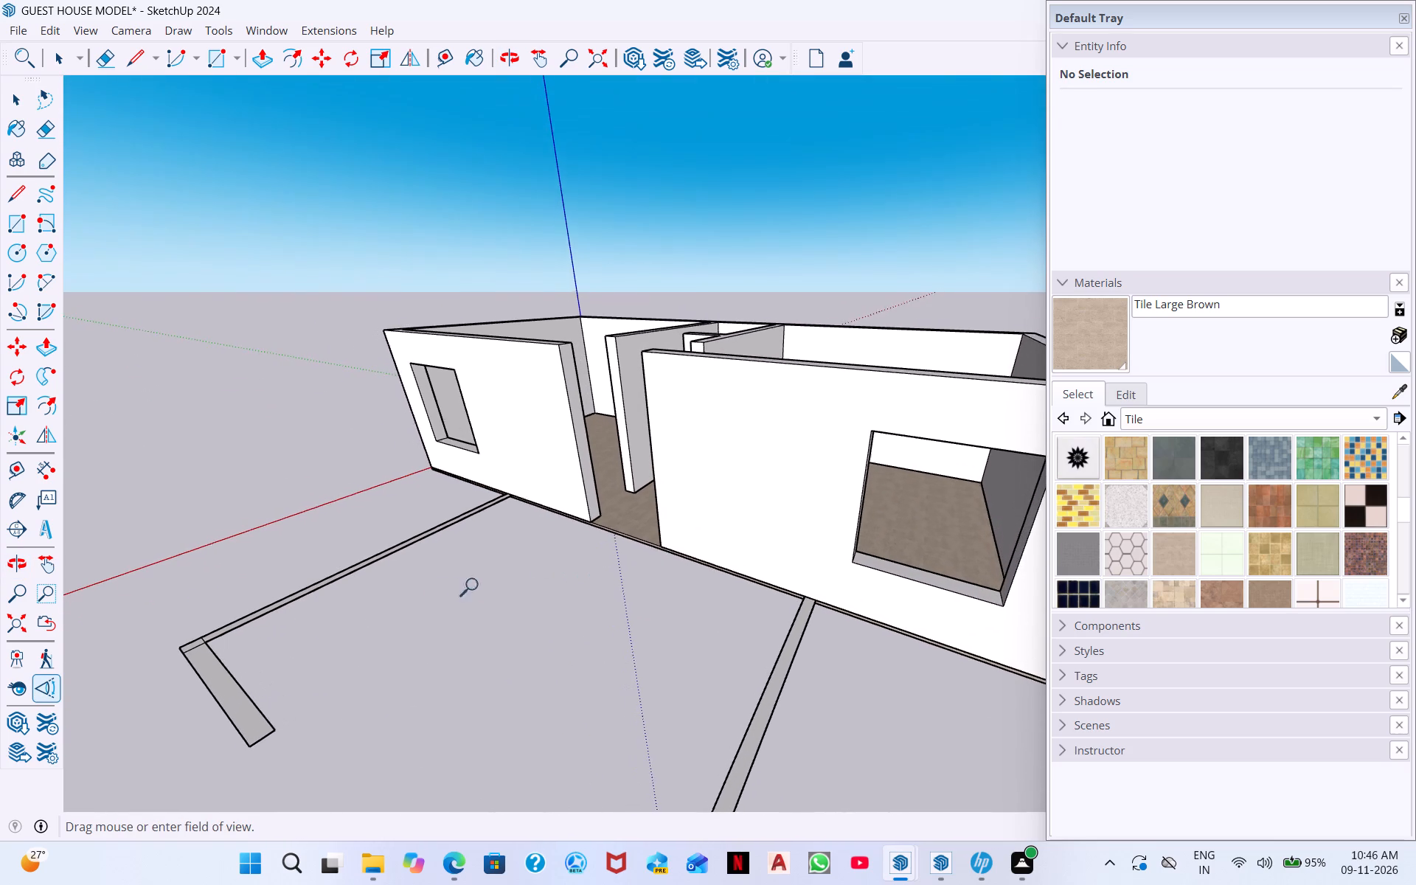
{"action": "left_click_drag", "start_coordinate": [476, 586], "coordinate": [143, 608]}
{"action": "left_click_drag", "start_coordinate": [695, 439], "coordinate": [667, 521]}
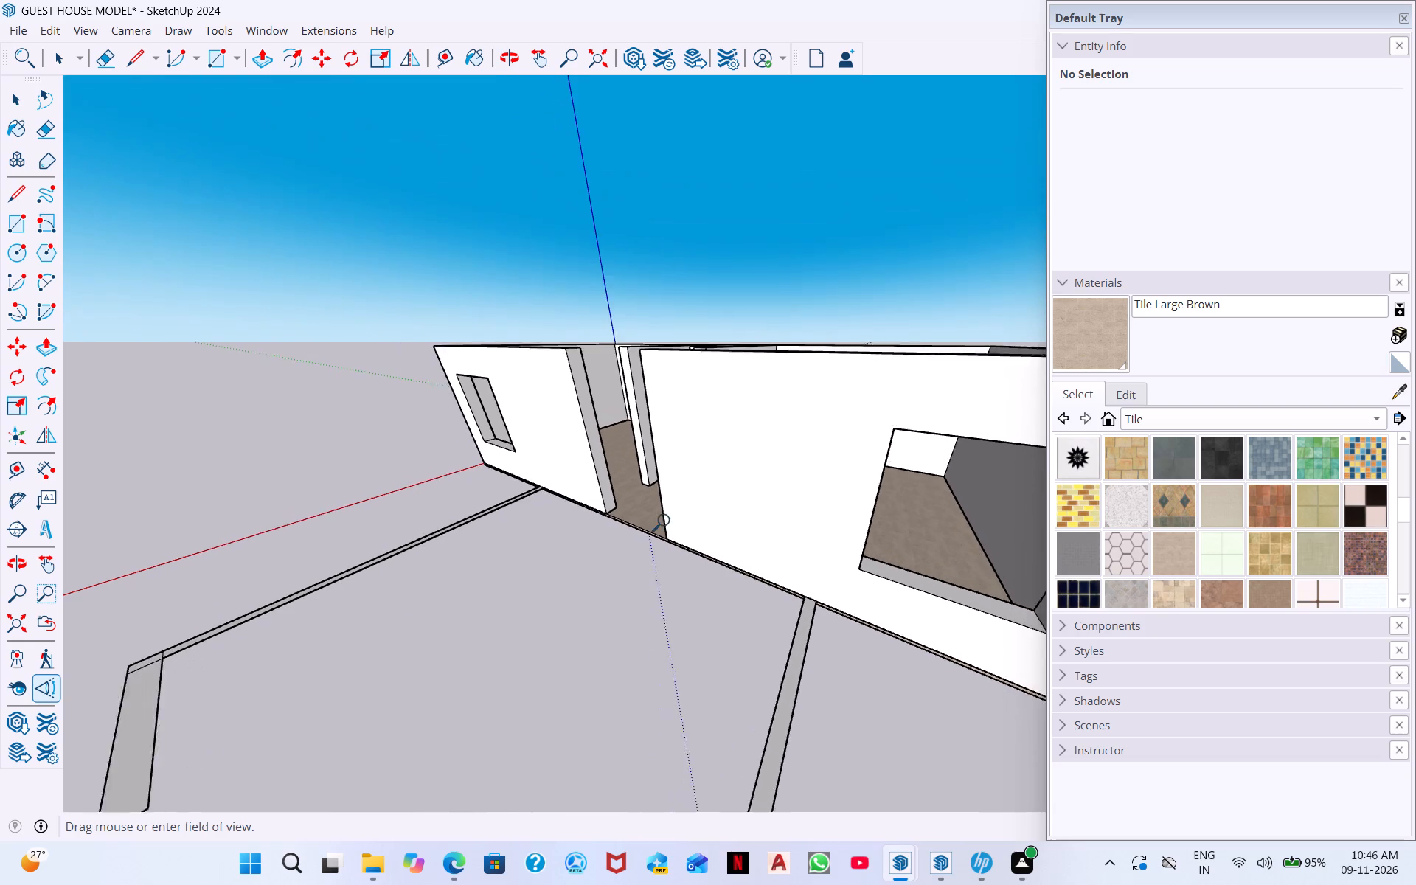
{"action": "left_click_drag", "start_coordinate": [667, 521], "coordinate": [514, 608]}
{"action": "left_click_drag", "start_coordinate": [548, 567], "coordinate": [879, 224]}
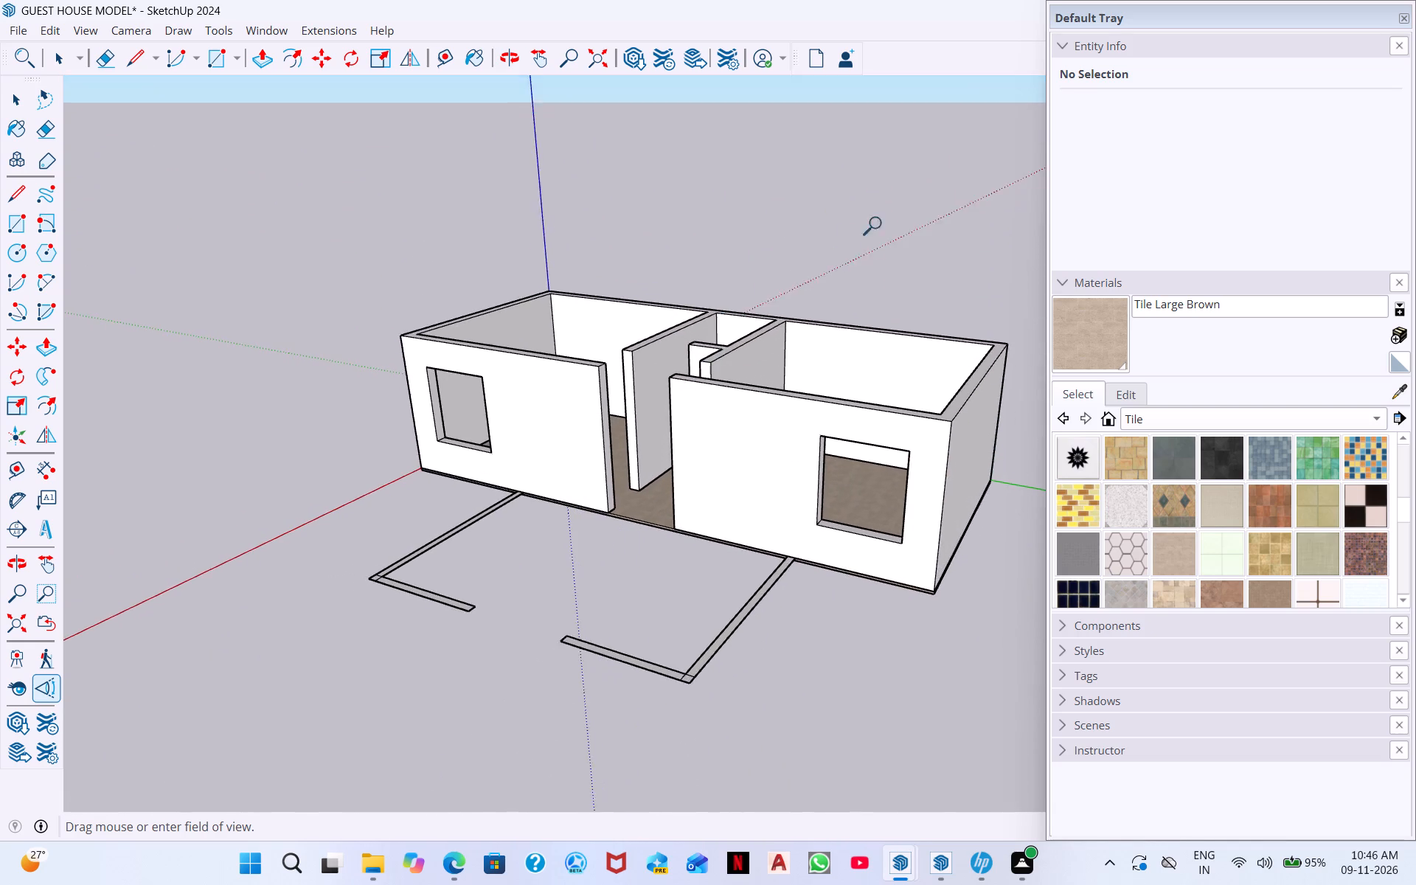
{"action": "left_click_drag", "start_coordinate": [879, 224], "coordinate": [1051, 369]}
{"action": "scroll", "coordinate": [768, 616], "scroll_direction": "up", "scroll_amount": 5}
{"action": "middle_click_drag", "start_coordinate": [669, 398], "coordinate": [669, 412]}
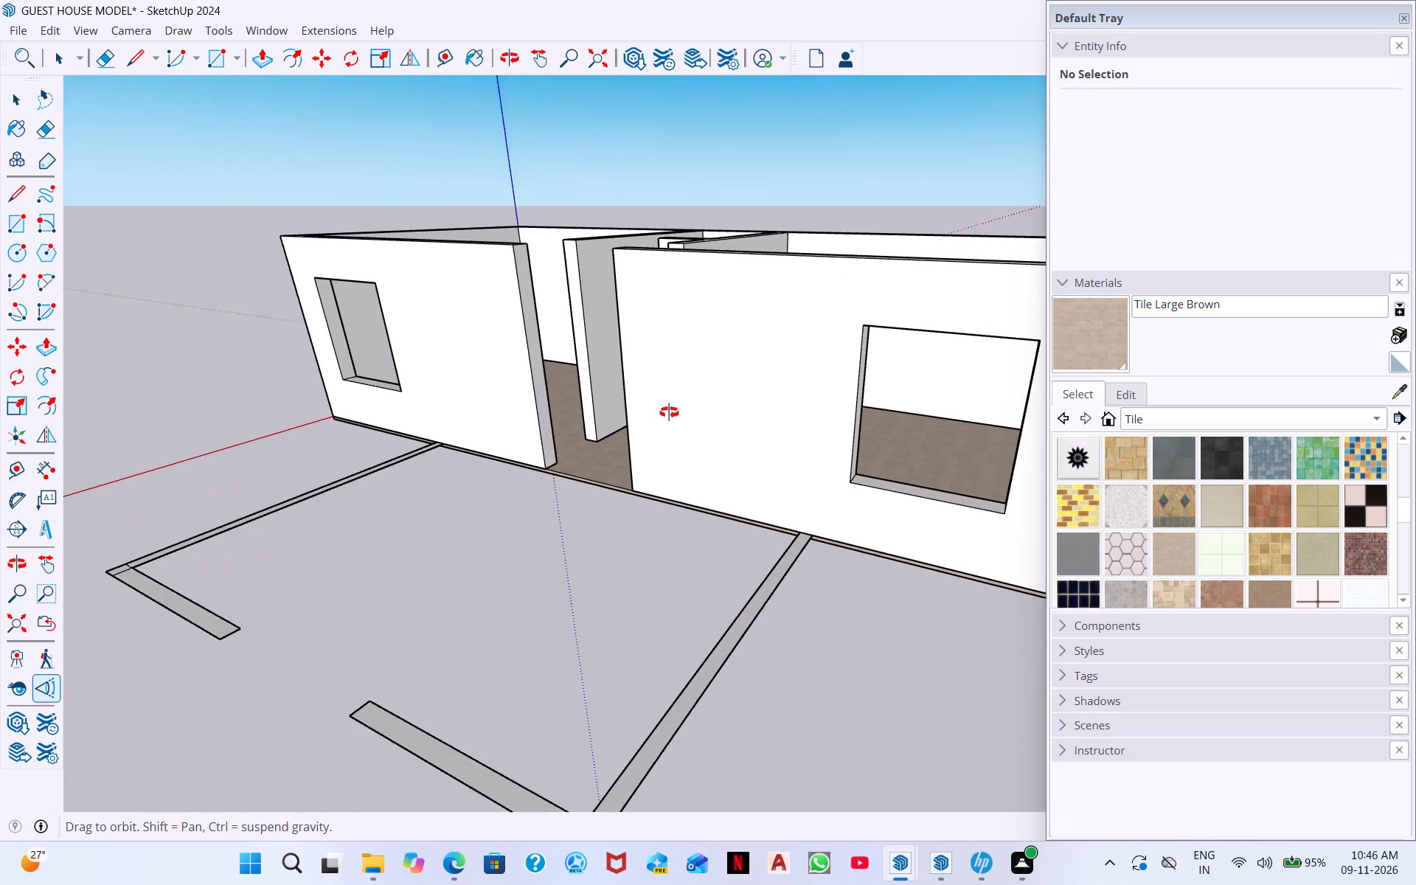
{"action": "middle_click_drag", "start_coordinate": [669, 412], "coordinate": [752, 881]}
{"action": "left_click_drag", "start_coordinate": [424, 459], "coordinate": [593, 510]}
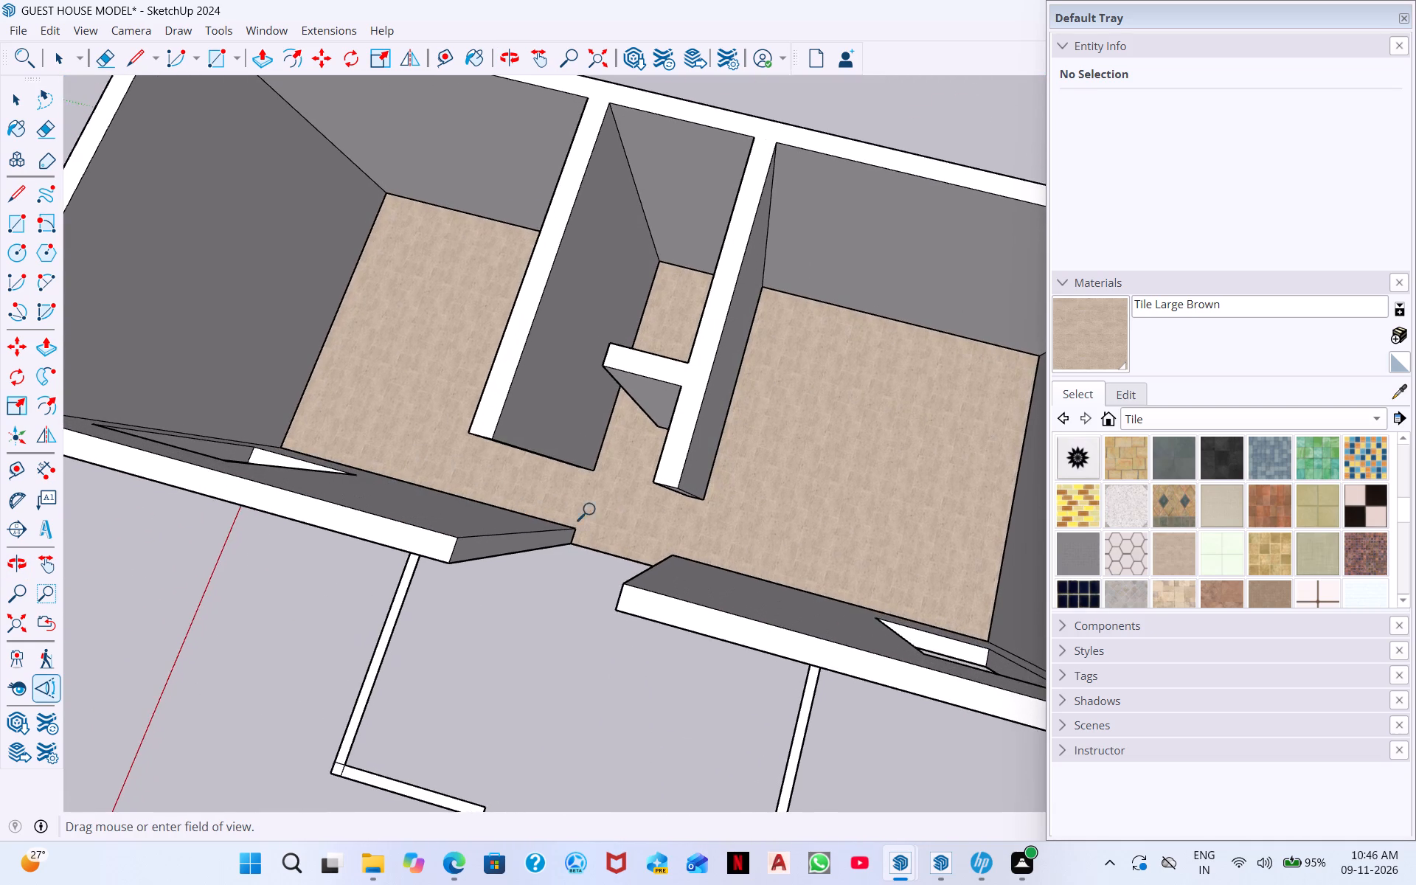
{"action": "left_click_drag", "start_coordinate": [593, 510], "coordinate": [630, 544]}
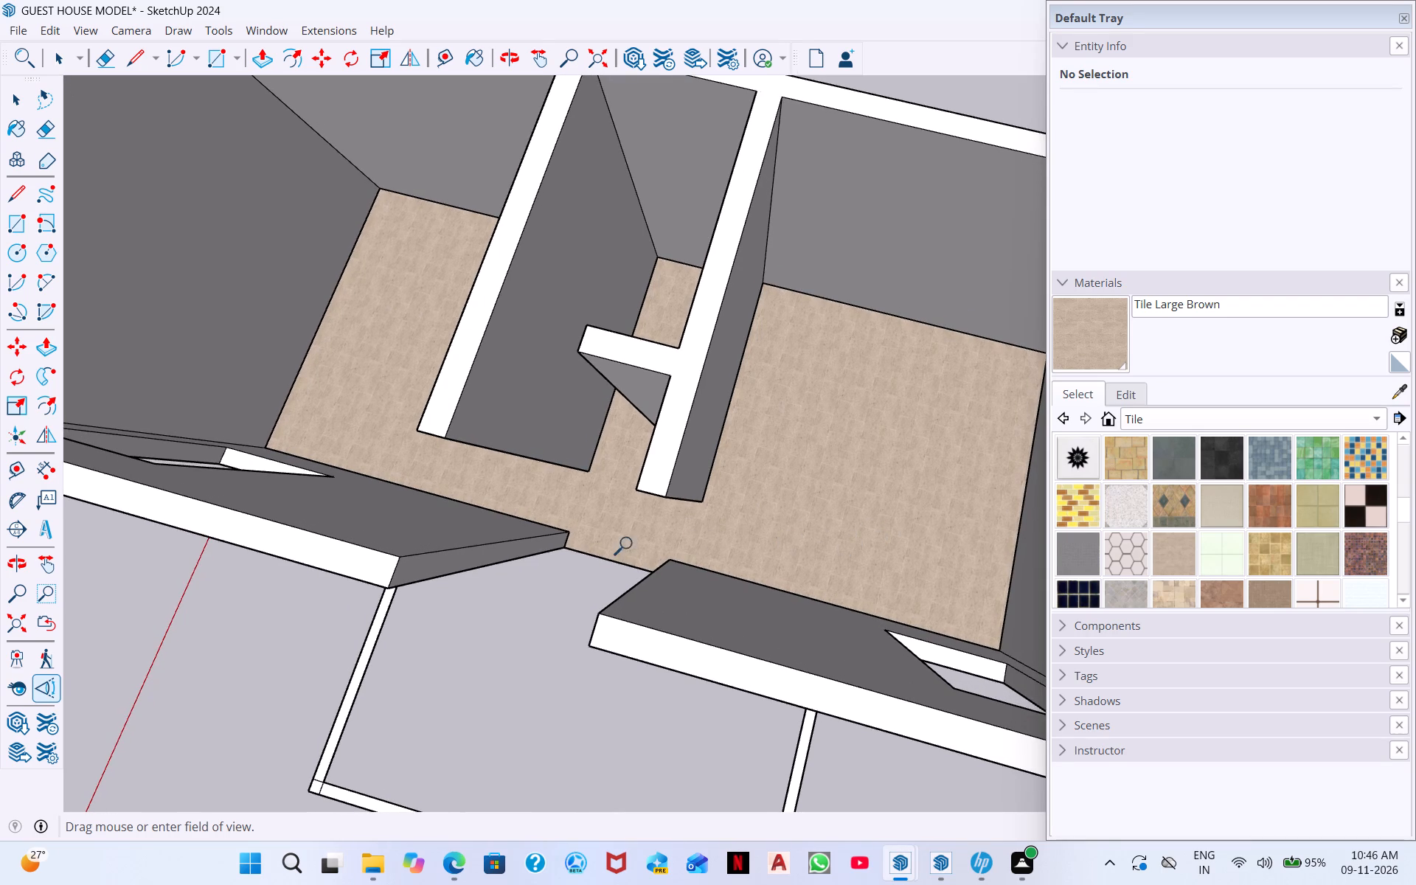
{"action": "left_click_drag", "start_coordinate": [630, 544], "coordinate": [398, 550]}
Examine the rooms, tiled floor, front windows and outline walls from above and from a distance at the front.
{"action": "scroll", "coordinate": [498, 685], "scroll_direction": "down", "scroll_amount": 7}
{"action": "middle_click_drag", "start_coordinate": [585, 664], "coordinate": [728, 379]}
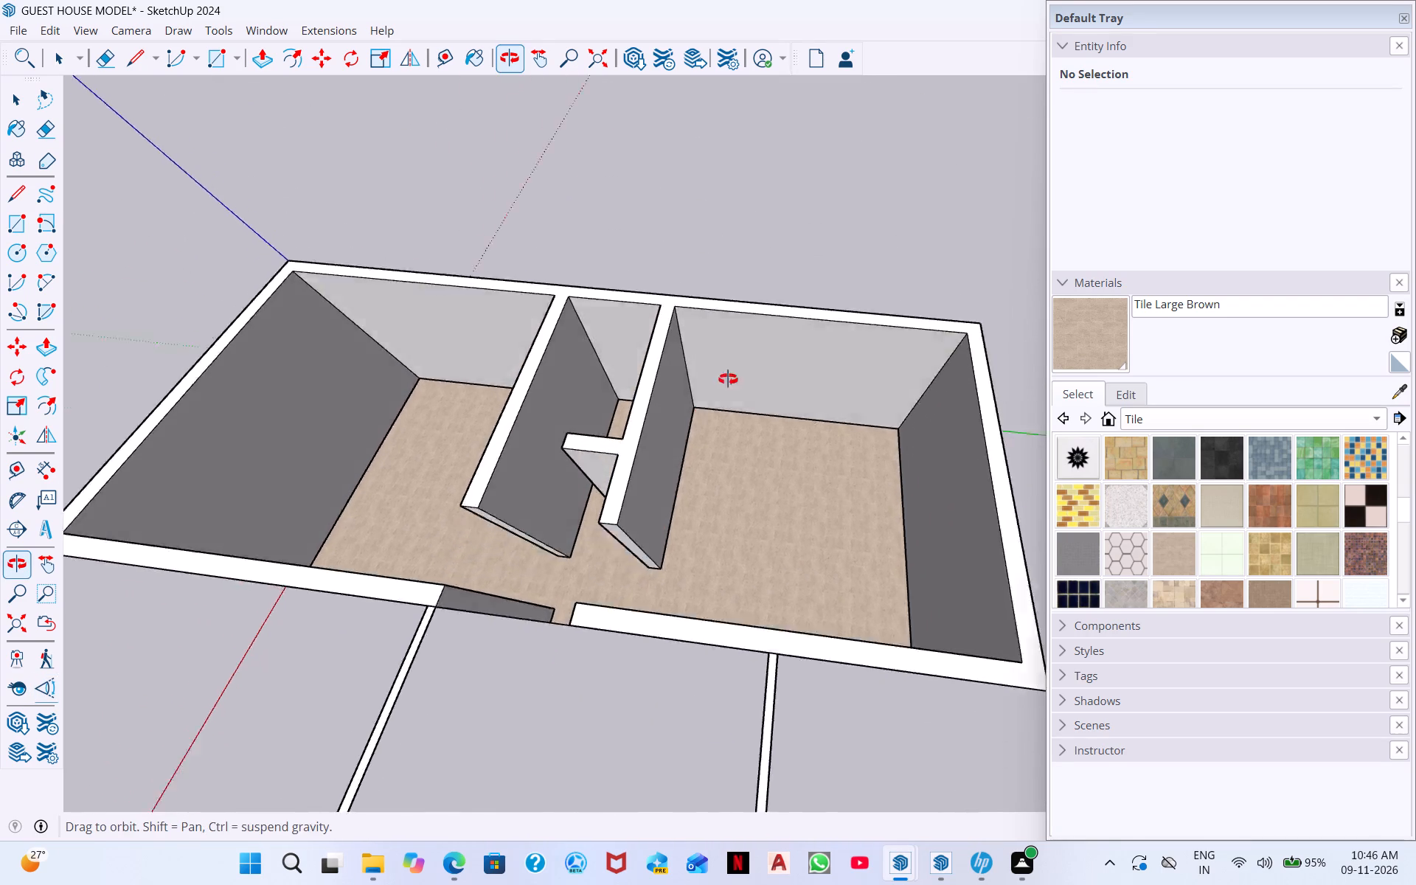
{"action": "middle_click_drag", "start_coordinate": [728, 379], "coordinate": [741, 365]}
{"action": "middle_click_drag", "start_coordinate": [667, 663], "coordinate": [726, 432]}
{"action": "middle_click_drag", "start_coordinate": [671, 577], "coordinate": [678, 530]}
{"action": "scroll", "coordinate": [678, 530], "scroll_direction": "down", "scroll_amount": 11}
{"action": "middle_click_drag", "start_coordinate": [633, 634], "coordinate": [641, 607]}
{"action": "scroll", "coordinate": [633, 634], "scroll_direction": "down", "scroll_amount": 1}
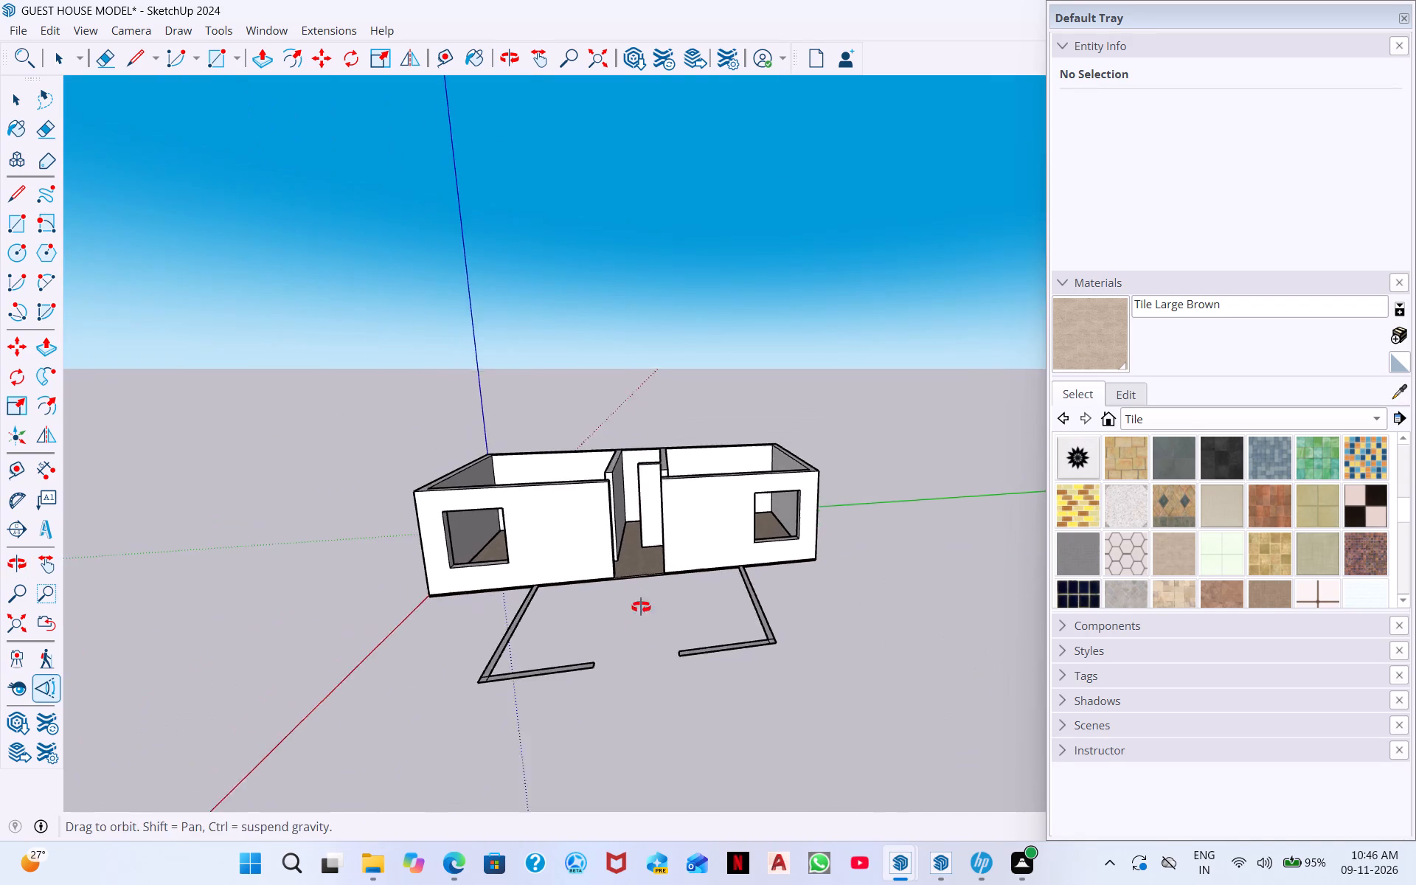
{"action": "middle_click_drag", "start_coordinate": [641, 607], "coordinate": [648, 560]}
{"action": "left_click", "coordinate": [850, 645]}
{"action": "middle_click_drag", "start_coordinate": [757, 693], "coordinate": [729, 704]}
{"action": "scroll", "coordinate": [755, 694], "scroll_direction": "down", "scroll_amount": 4}
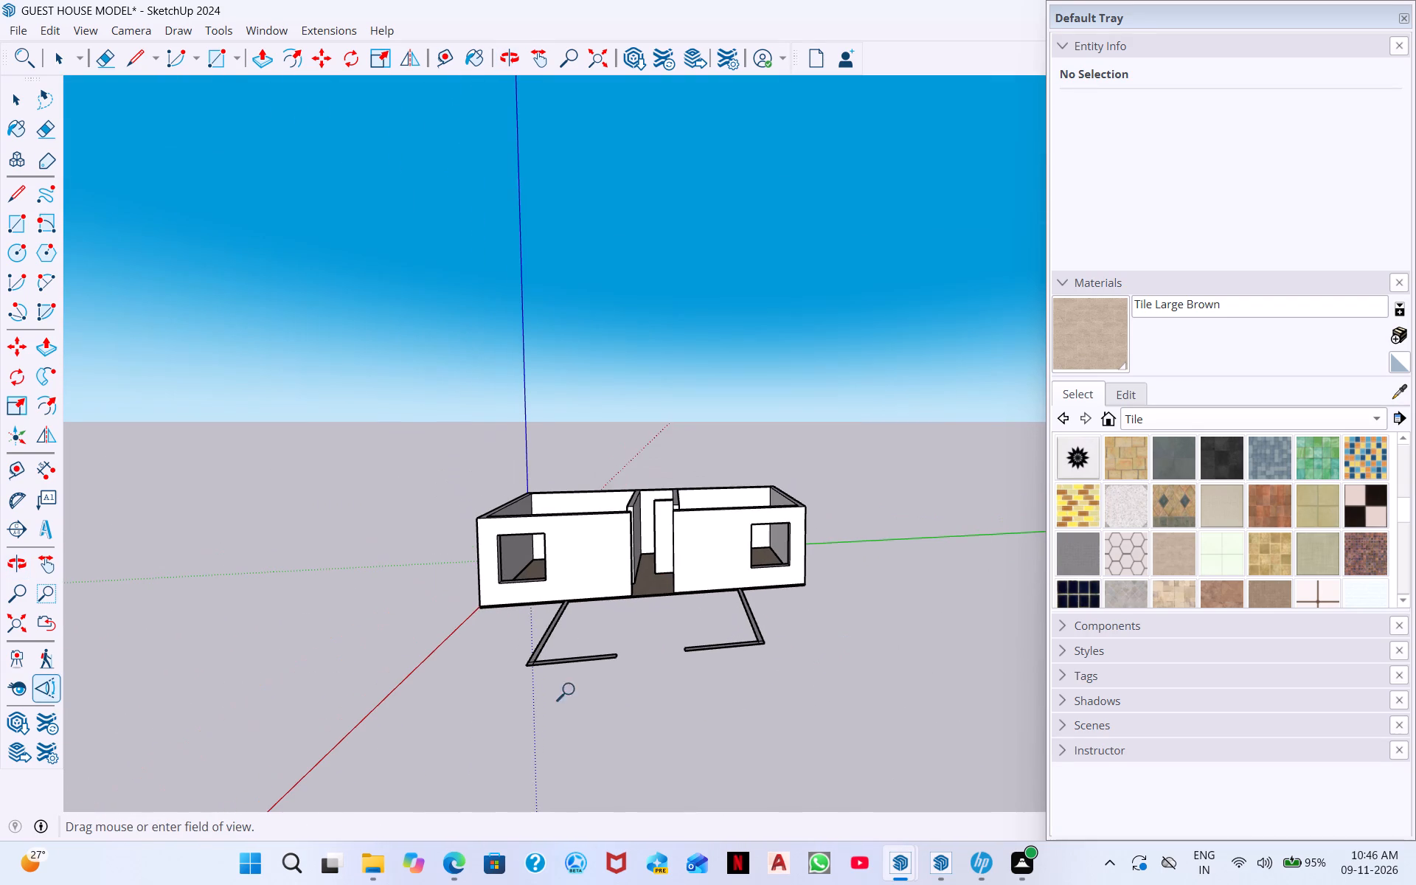
View the house with the Look Around tool, examining the front elevation, the rooms from above and the front window opening.
{"action": "left_click", "coordinate": [18, 693]}
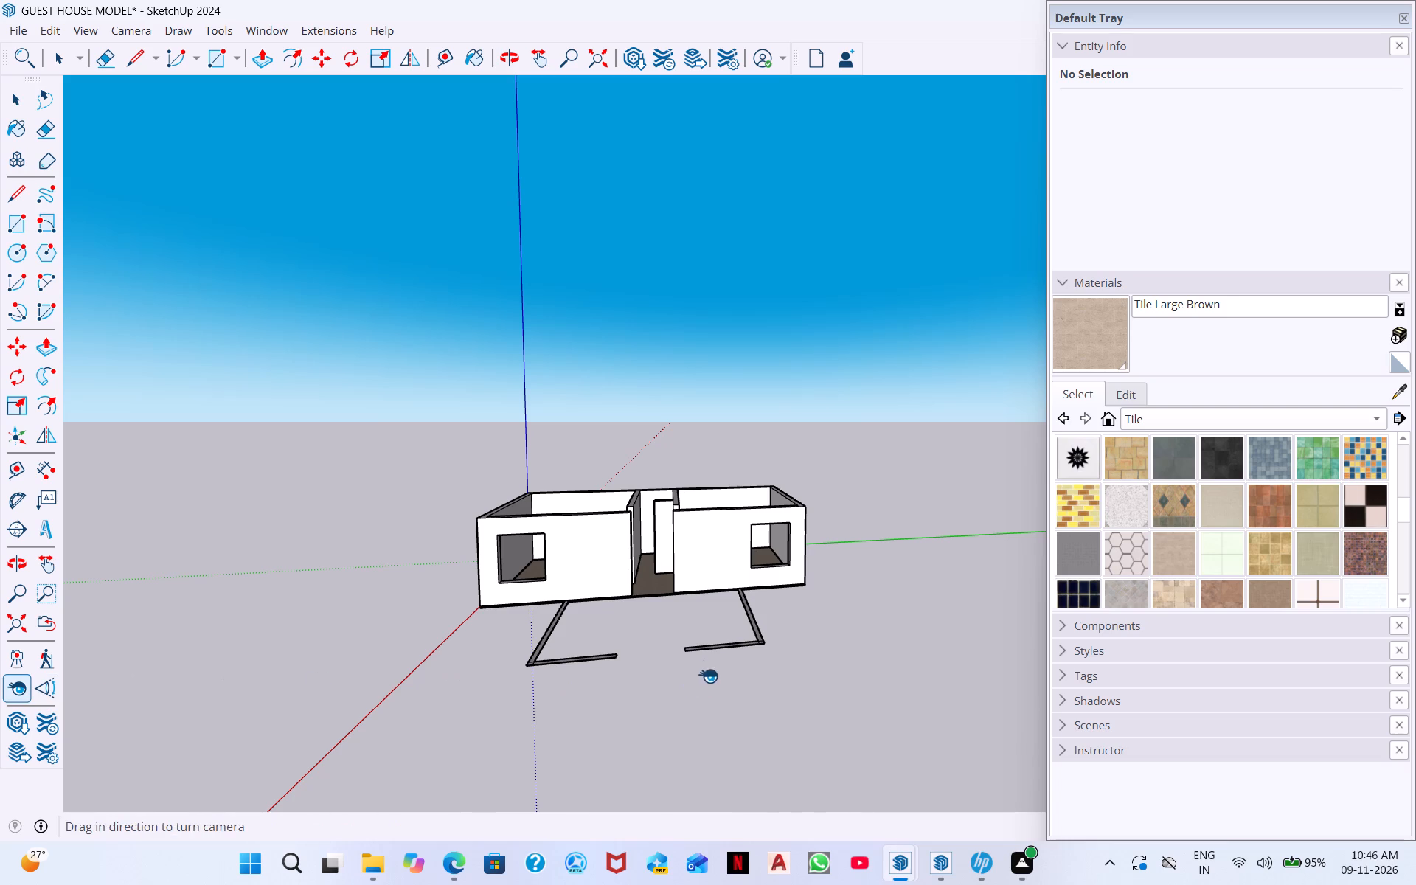
{"action": "middle_click_drag", "start_coordinate": [662, 628], "coordinate": [661, 638]}
{"action": "left_click_drag", "start_coordinate": [647, 634], "coordinate": [726, 692]}
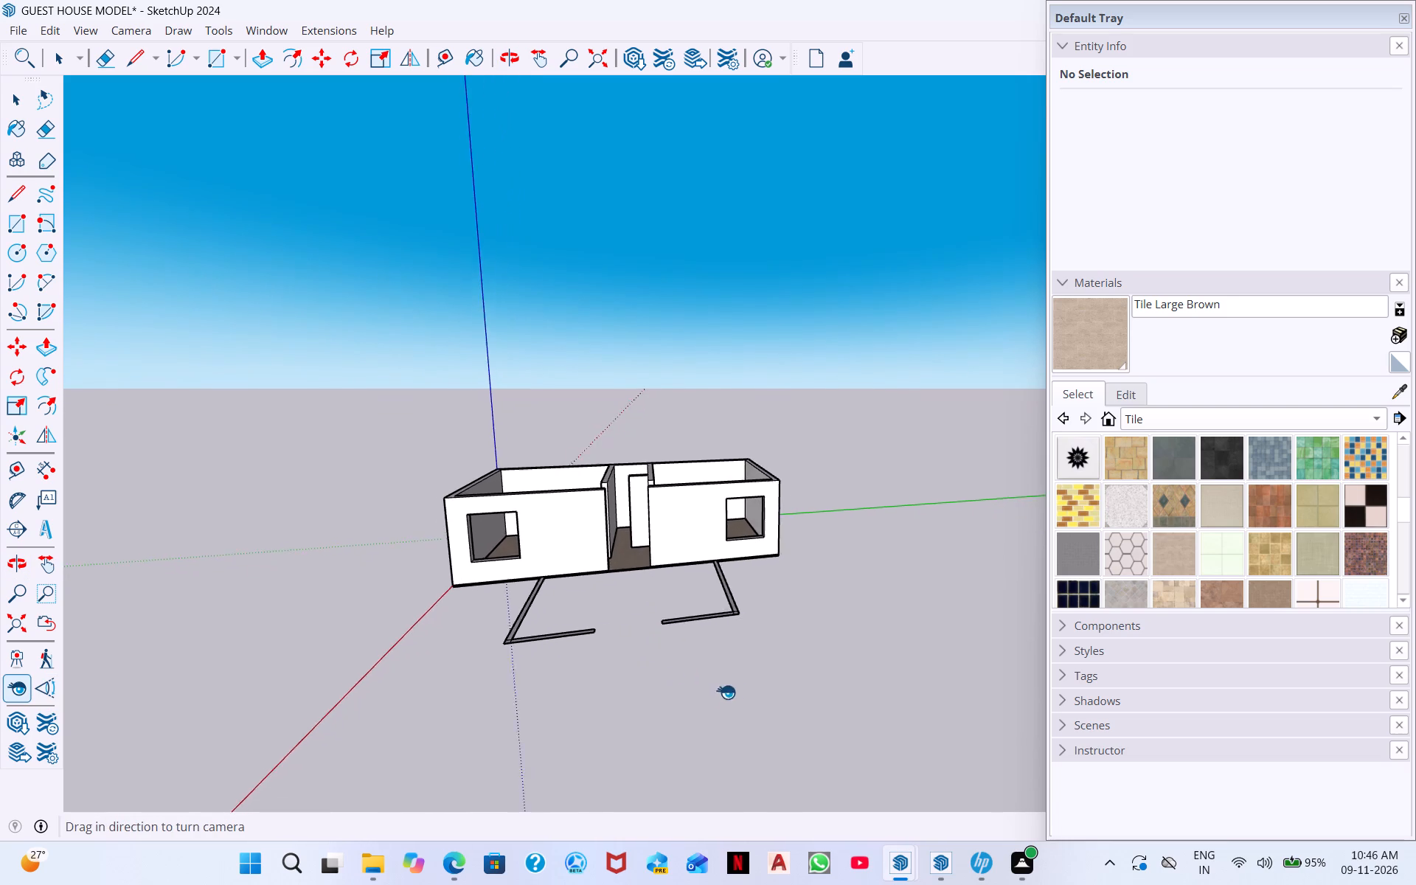
{"action": "left_click_drag", "start_coordinate": [726, 692], "coordinate": [580, 580]}
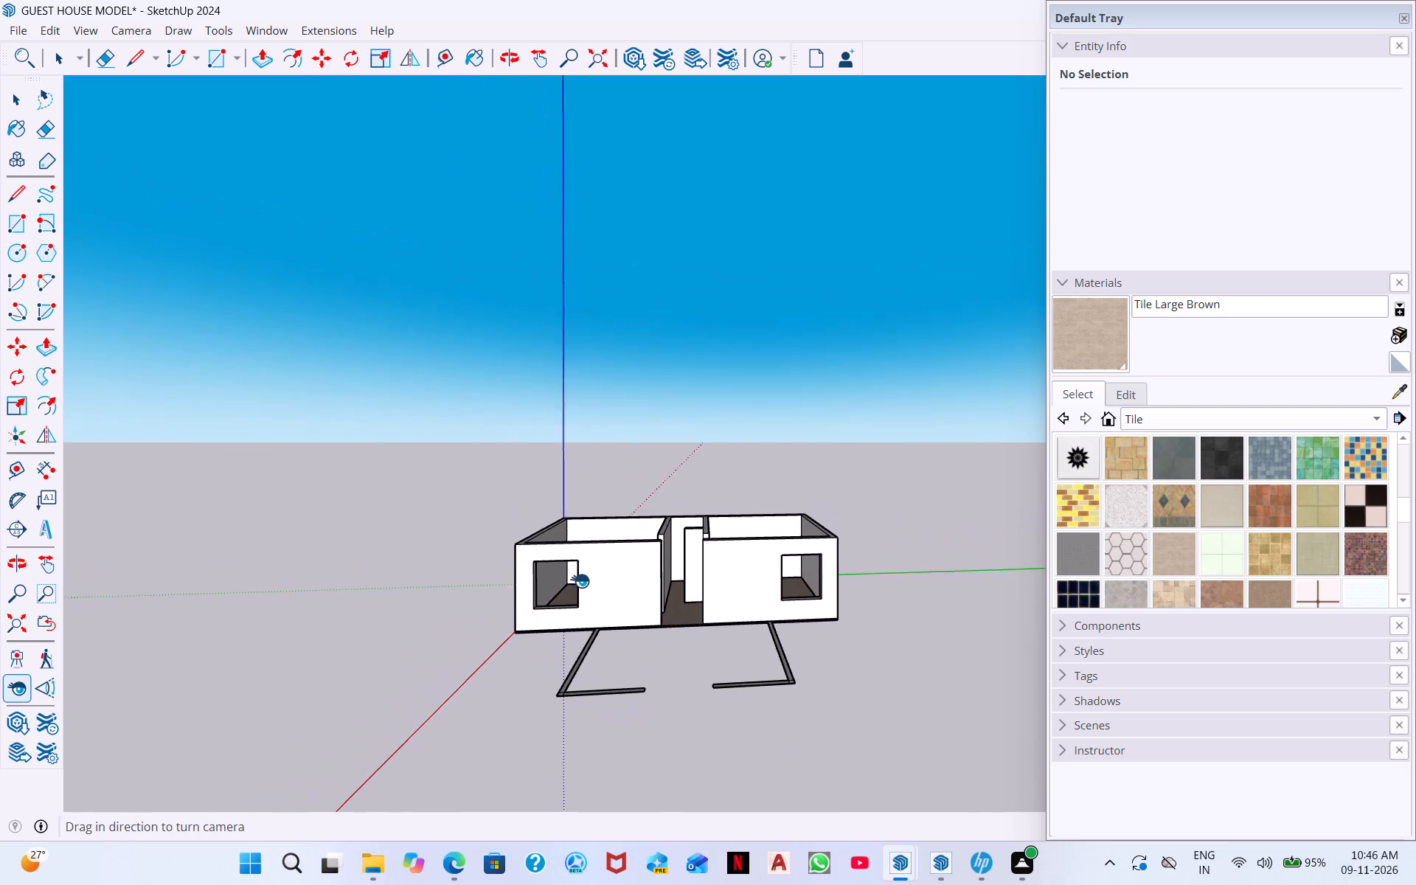
{"action": "left_click_drag", "start_coordinate": [580, 580], "coordinate": [589, 623]}
{"action": "scroll", "coordinate": [647, 600], "scroll_direction": "up", "scroll_amount": 11}
{"action": "middle_click_drag", "start_coordinate": [635, 606], "coordinate": [630, 625]}
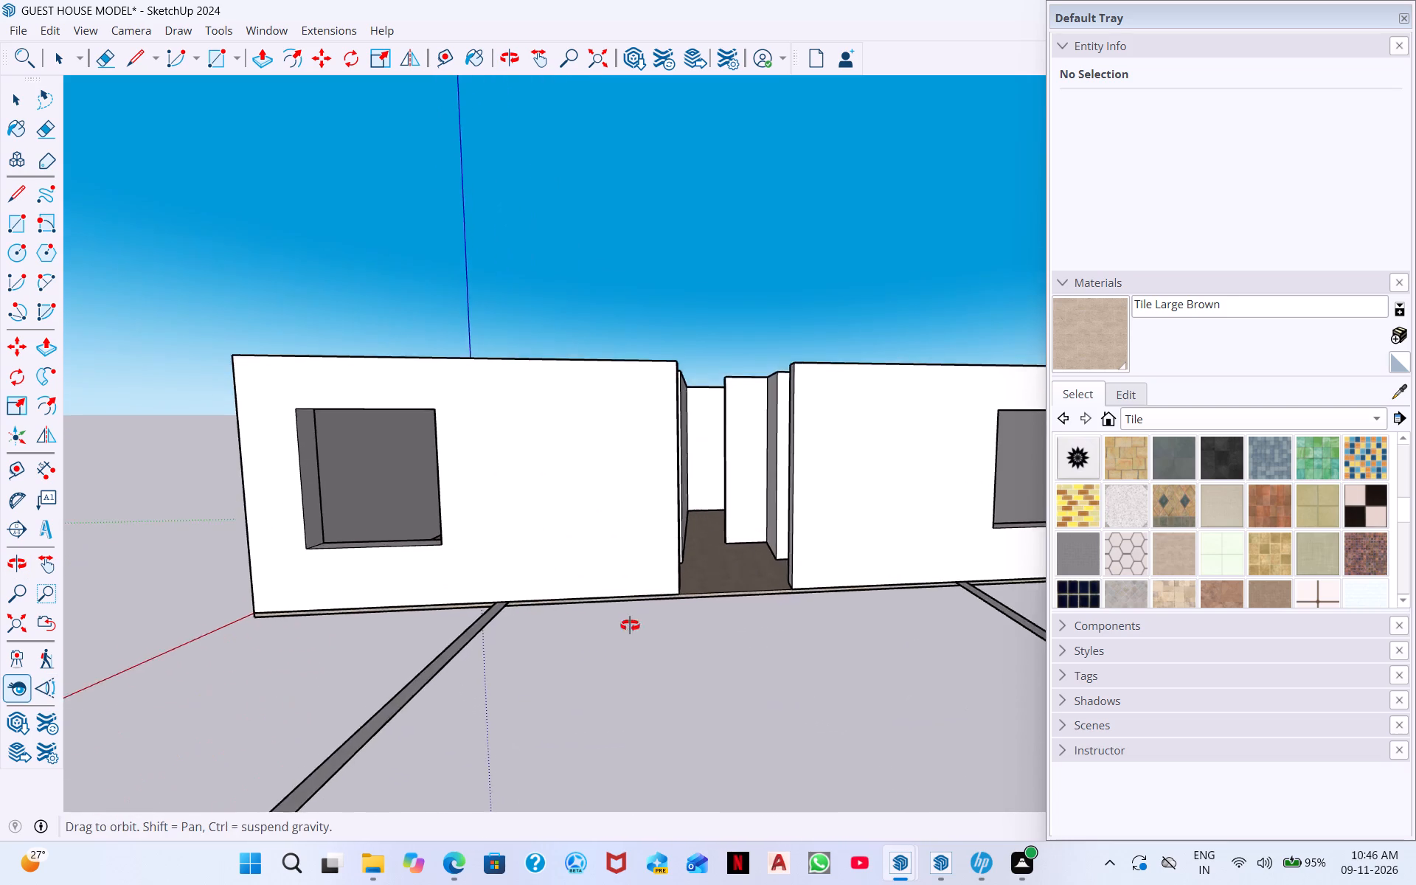
{"action": "middle_click_drag", "start_coordinate": [630, 625], "coordinate": [617, 884]}
{"action": "middle_click_drag", "start_coordinate": [467, 390], "coordinate": [591, 700]}
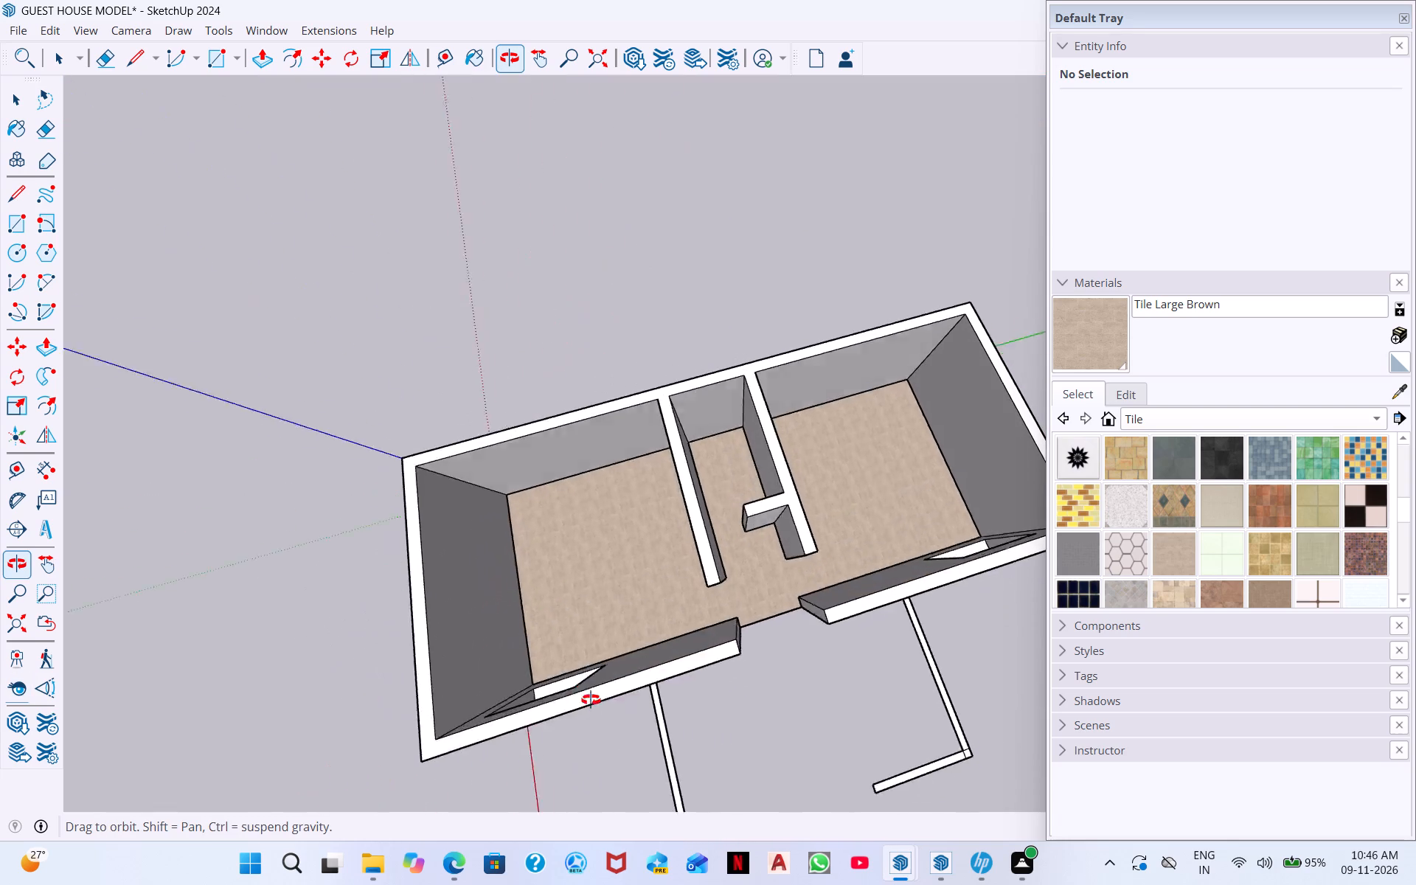
{"action": "middle_click_drag", "start_coordinate": [591, 700], "coordinate": [661, 457]}
{"action": "middle_click_drag", "start_coordinate": [631, 611], "coordinate": [617, 276]}
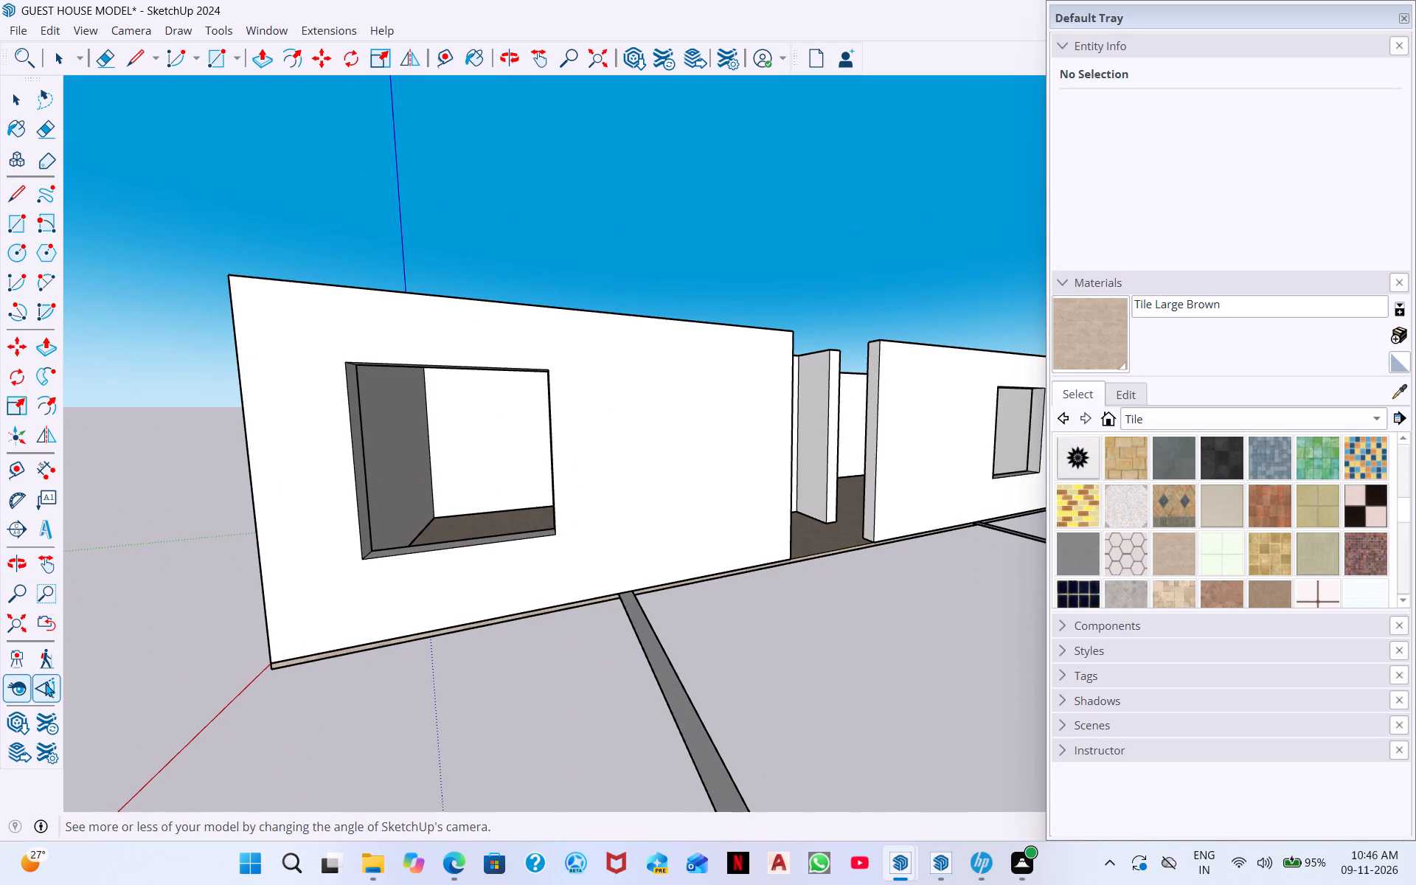
Position the camera at the base of the front wall below the nearer window, and view the room and front elevation.
{"action": "left_click", "coordinate": [20, 661]}
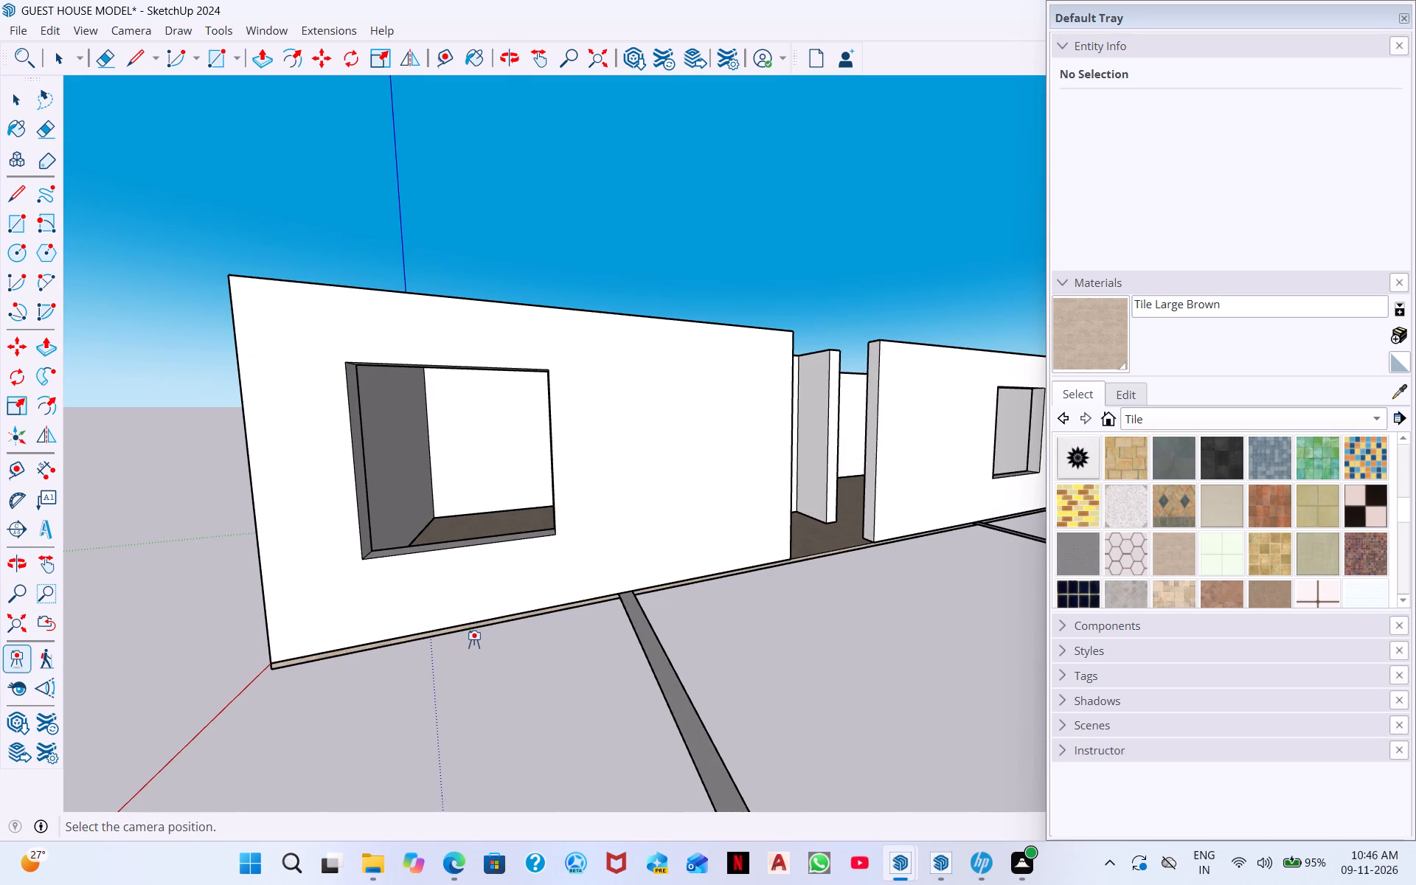
{"action": "left_click", "coordinate": [473, 643]}
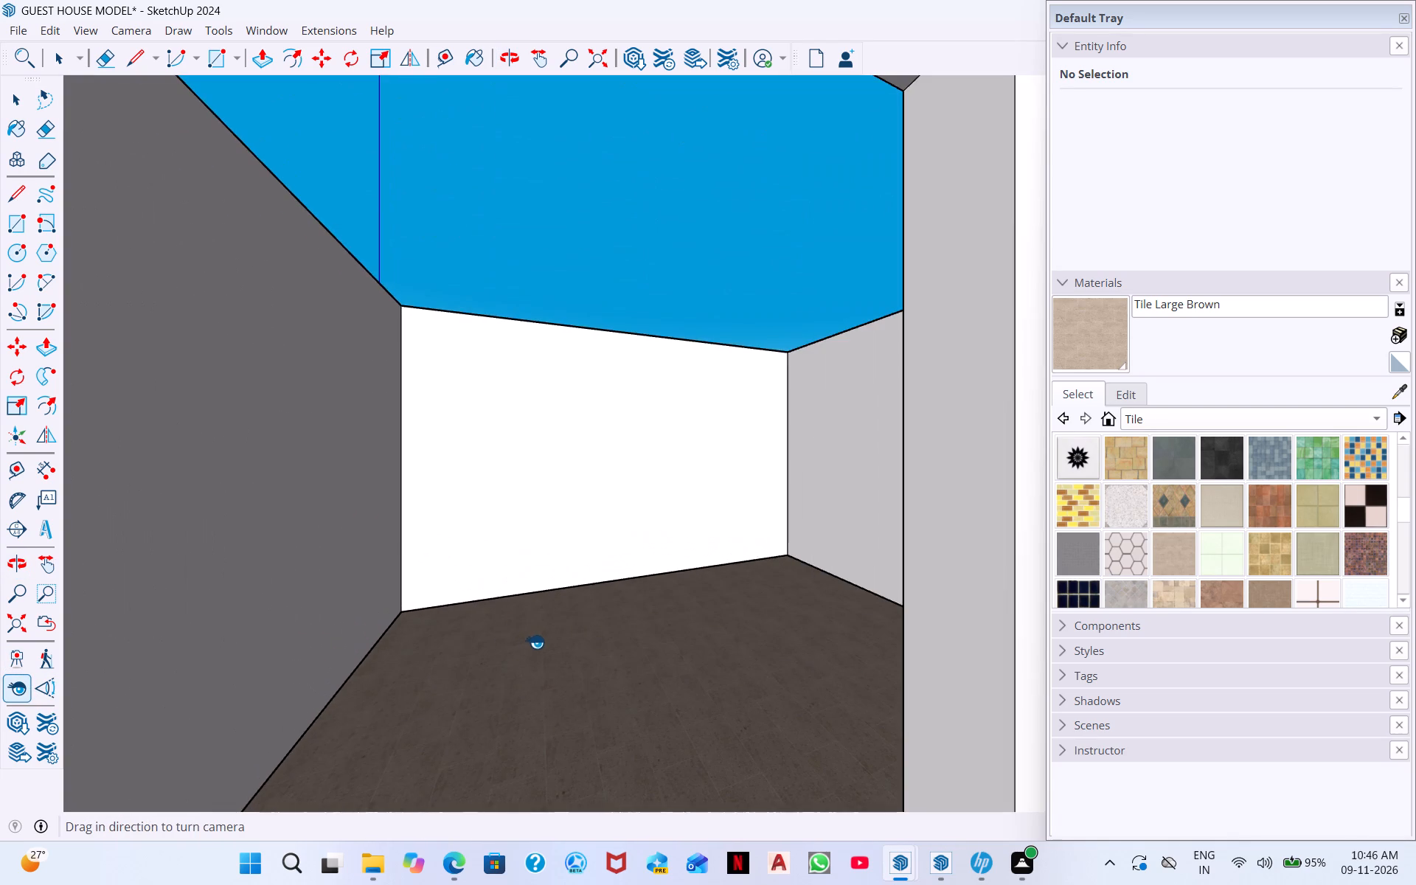
{"action": "scroll", "coordinate": [535, 642], "scroll_direction": "down", "scroll_amount": 13}
{"action": "left_click", "coordinate": [830, 673]}
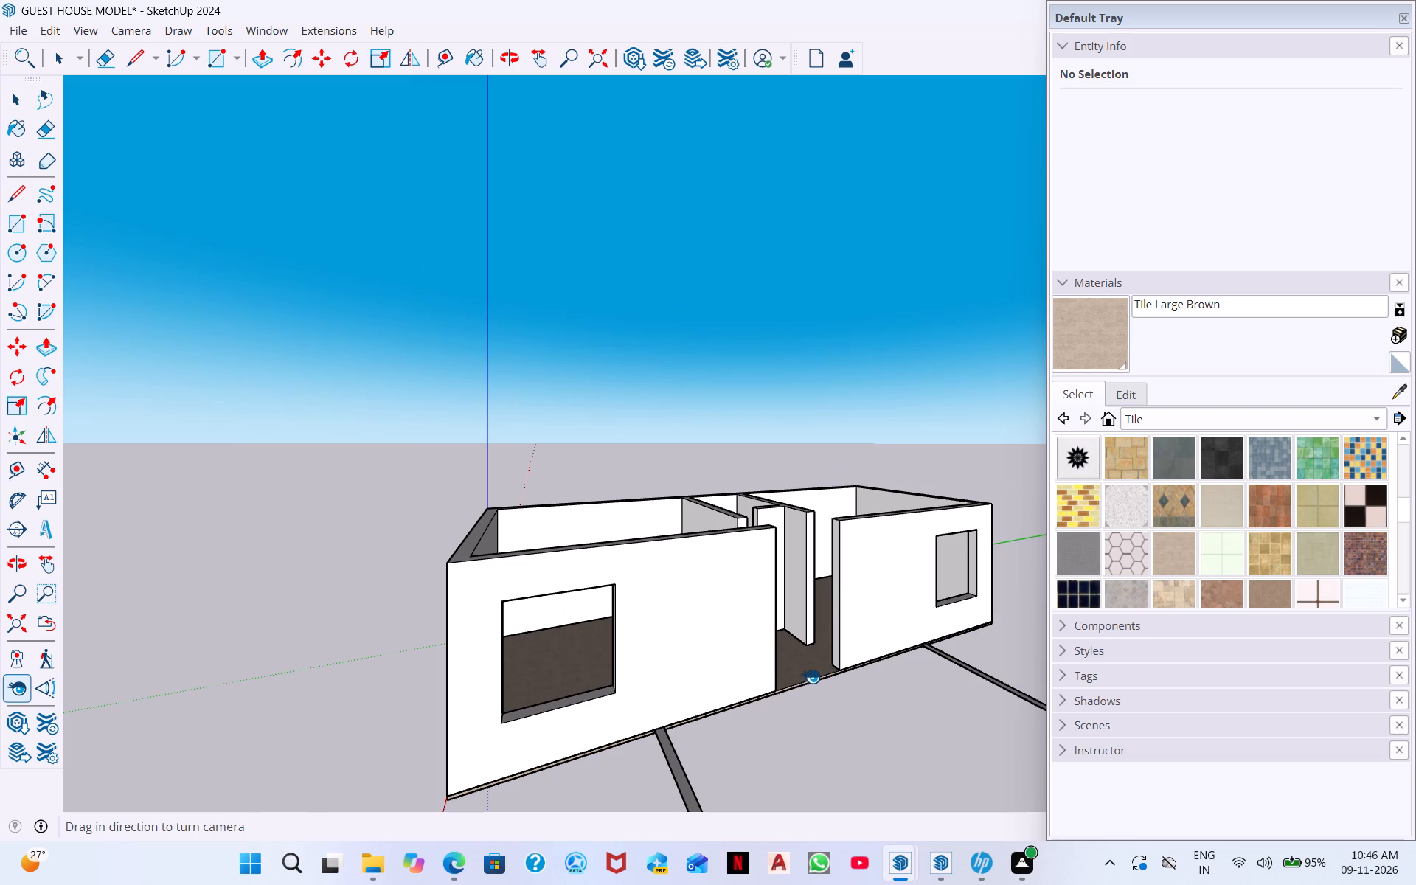
{"action": "left_click", "coordinate": [808, 676]}
{"action": "left_click", "coordinate": [813, 639]}
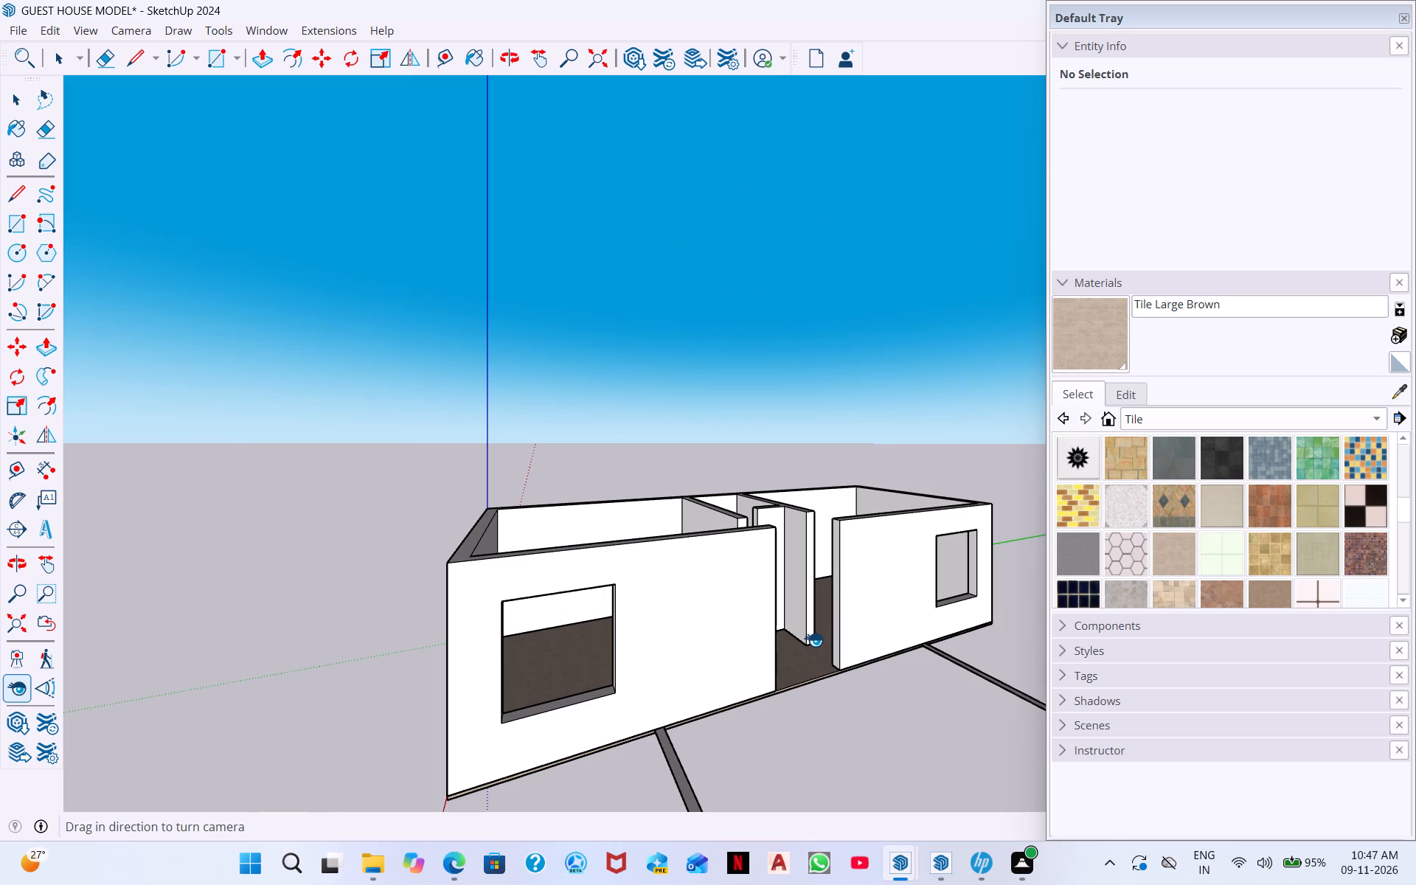
{"action": "middle_click", "coordinate": [813, 639]}
{"action": "middle_click_drag", "start_coordinate": [824, 652], "coordinate": [552, 608]}
{"action": "left_click", "coordinate": [721, 634]}
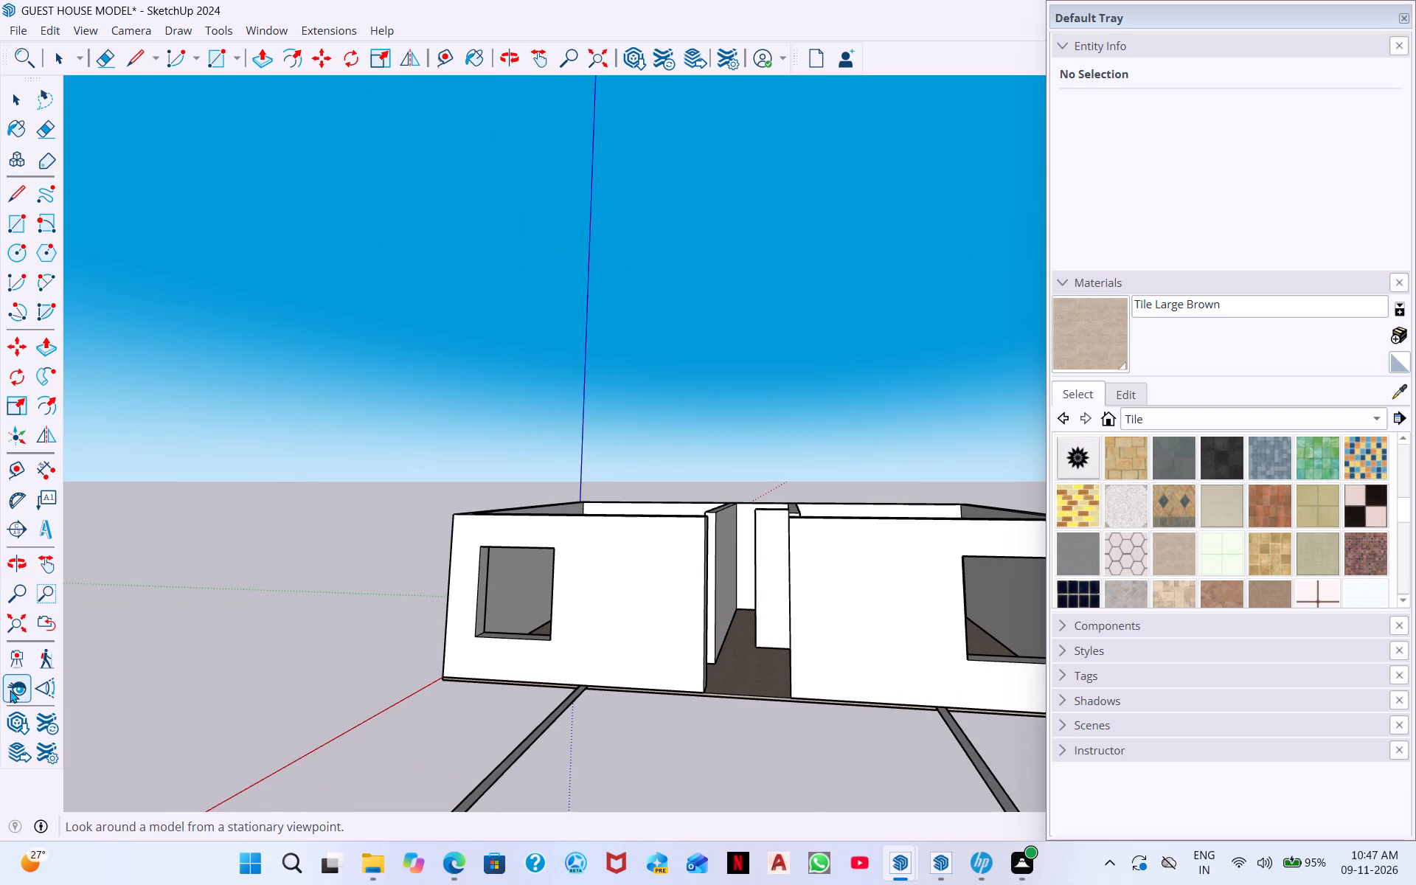
Position the camera on the floor at the front entrance opening, and view the interior walls and the whole house from afar.
{"action": "left_click", "coordinate": [22, 654]}
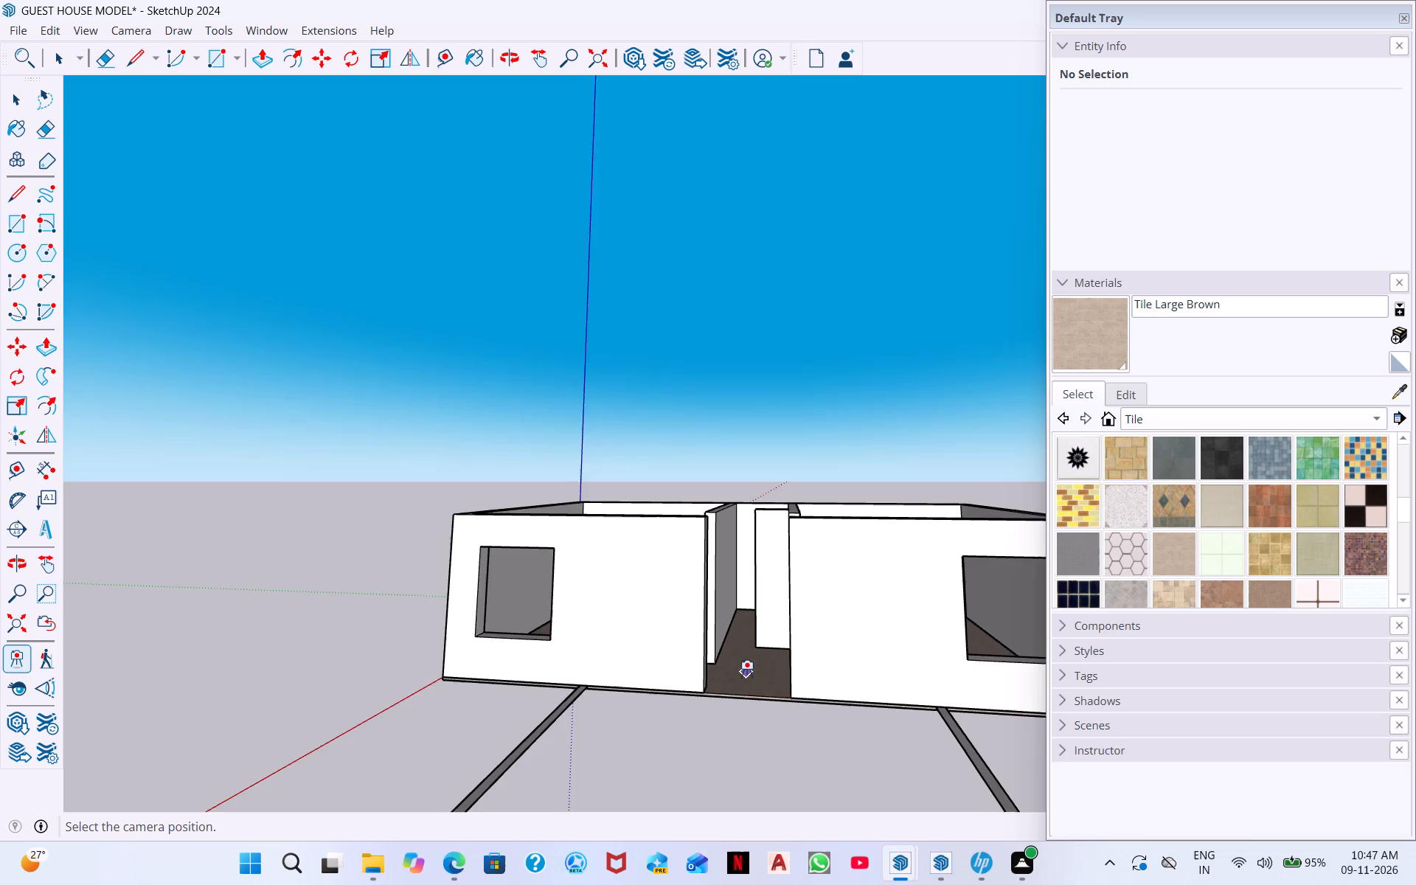
{"action": "left_click", "coordinate": [746, 673]}
{"action": "scroll", "coordinate": [725, 682], "scroll_direction": "down", "scroll_amount": 8}
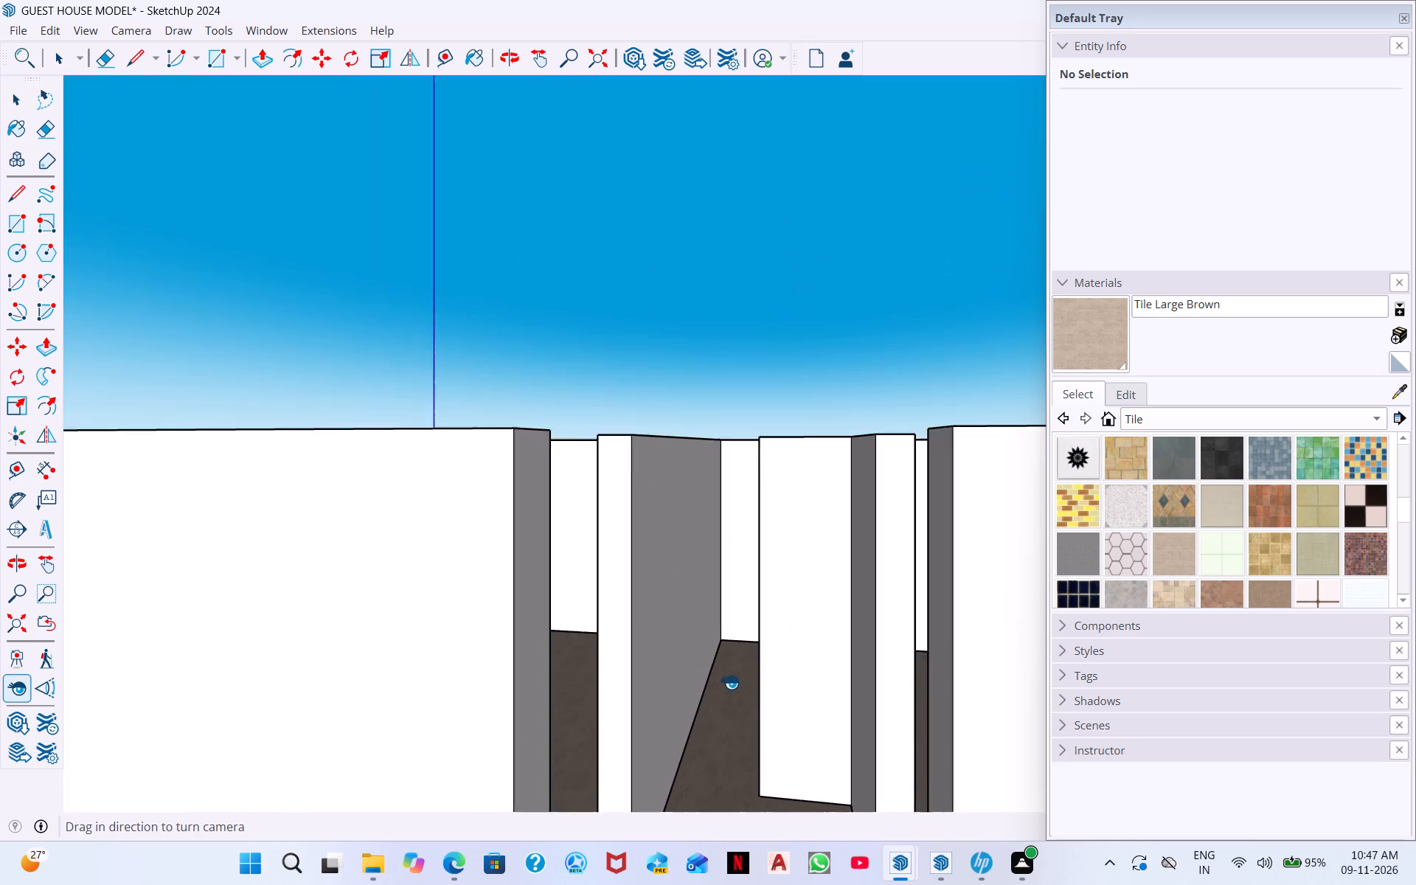
{"action": "scroll", "coordinate": [729, 682], "scroll_direction": "down", "scroll_amount": 17}
{"action": "middle_click_drag", "start_coordinate": [761, 708], "coordinate": [762, 613]}
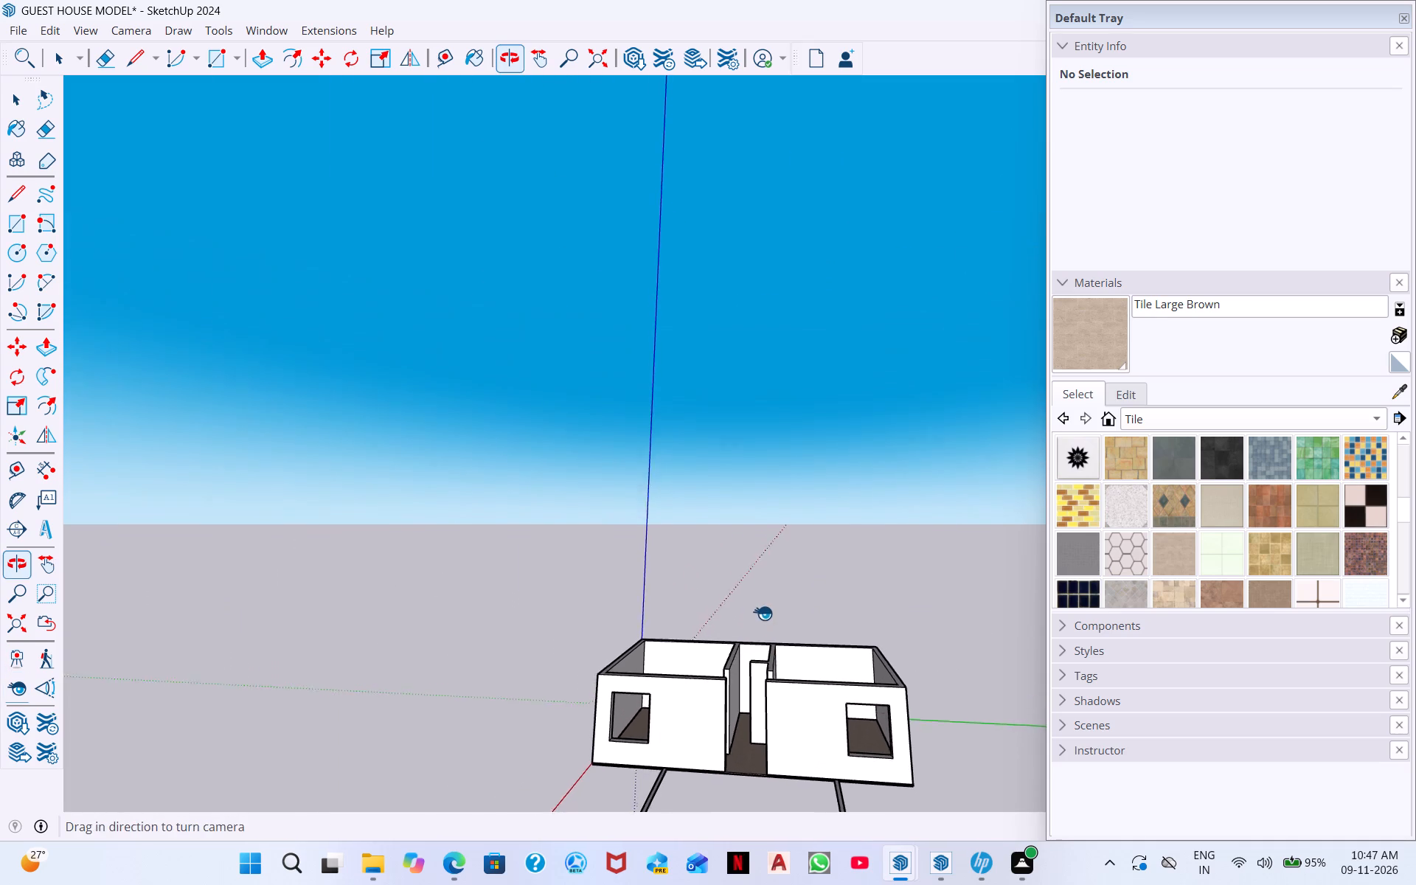
{"action": "scroll", "coordinate": [763, 617], "scroll_direction": "down", "scroll_amount": 3}
{"action": "middle_click_drag", "start_coordinate": [763, 637], "coordinate": [763, 534]}
{"action": "middle_click_drag", "start_coordinate": [763, 704], "coordinate": [761, 647]}
{"action": "scroll", "coordinate": [725, 761], "scroll_direction": "down", "scroll_amount": 10}
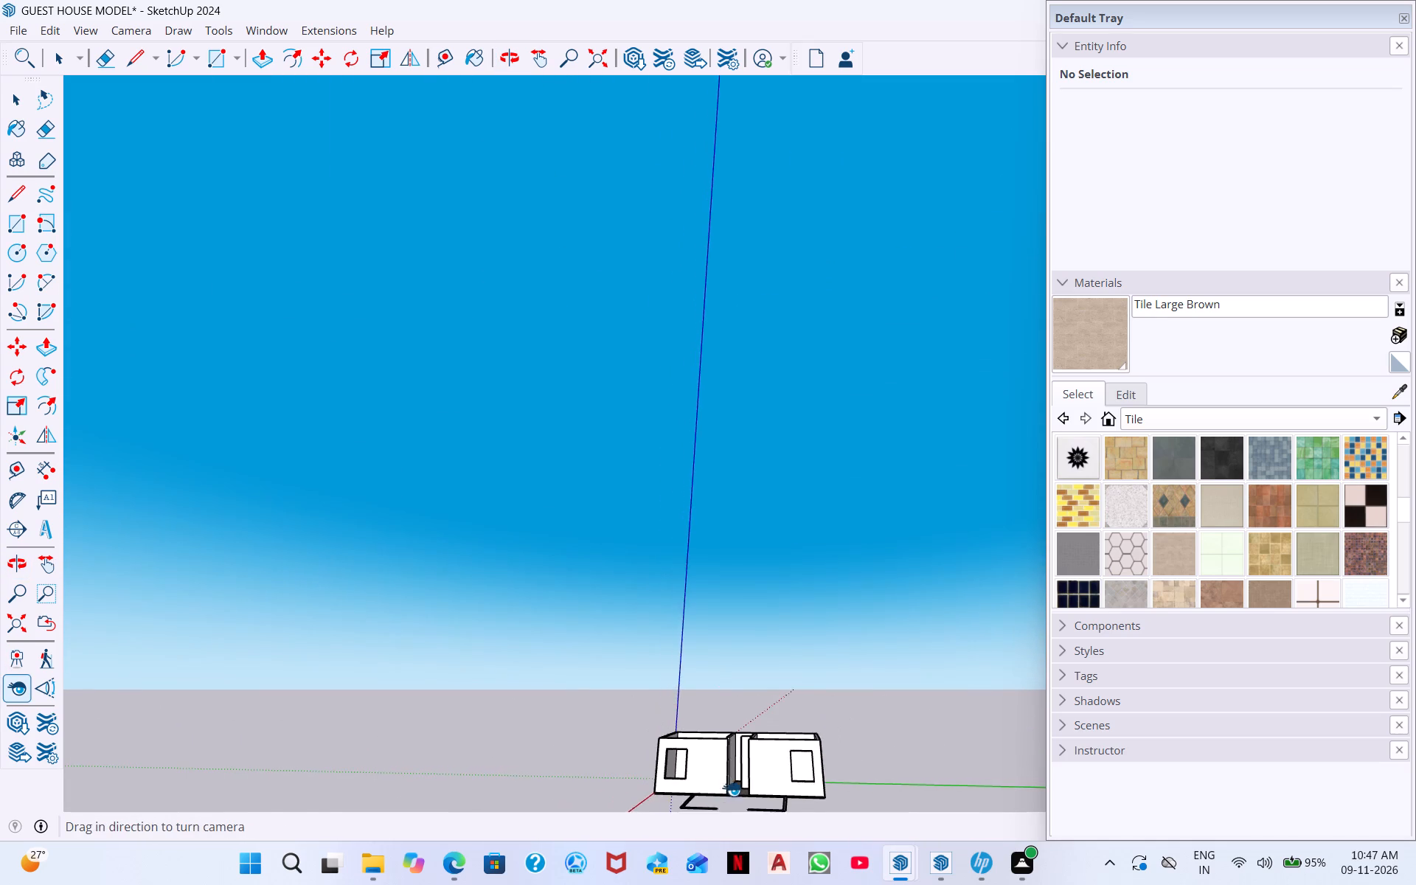
{"action": "middle_click_drag", "start_coordinate": [765, 809], "coordinate": [811, 884]}
{"action": "middle_click_drag", "start_coordinate": [816, 796], "coordinate": [923, 833]}
{"action": "middle_click_drag", "start_coordinate": [730, 732], "coordinate": [848, 781]}
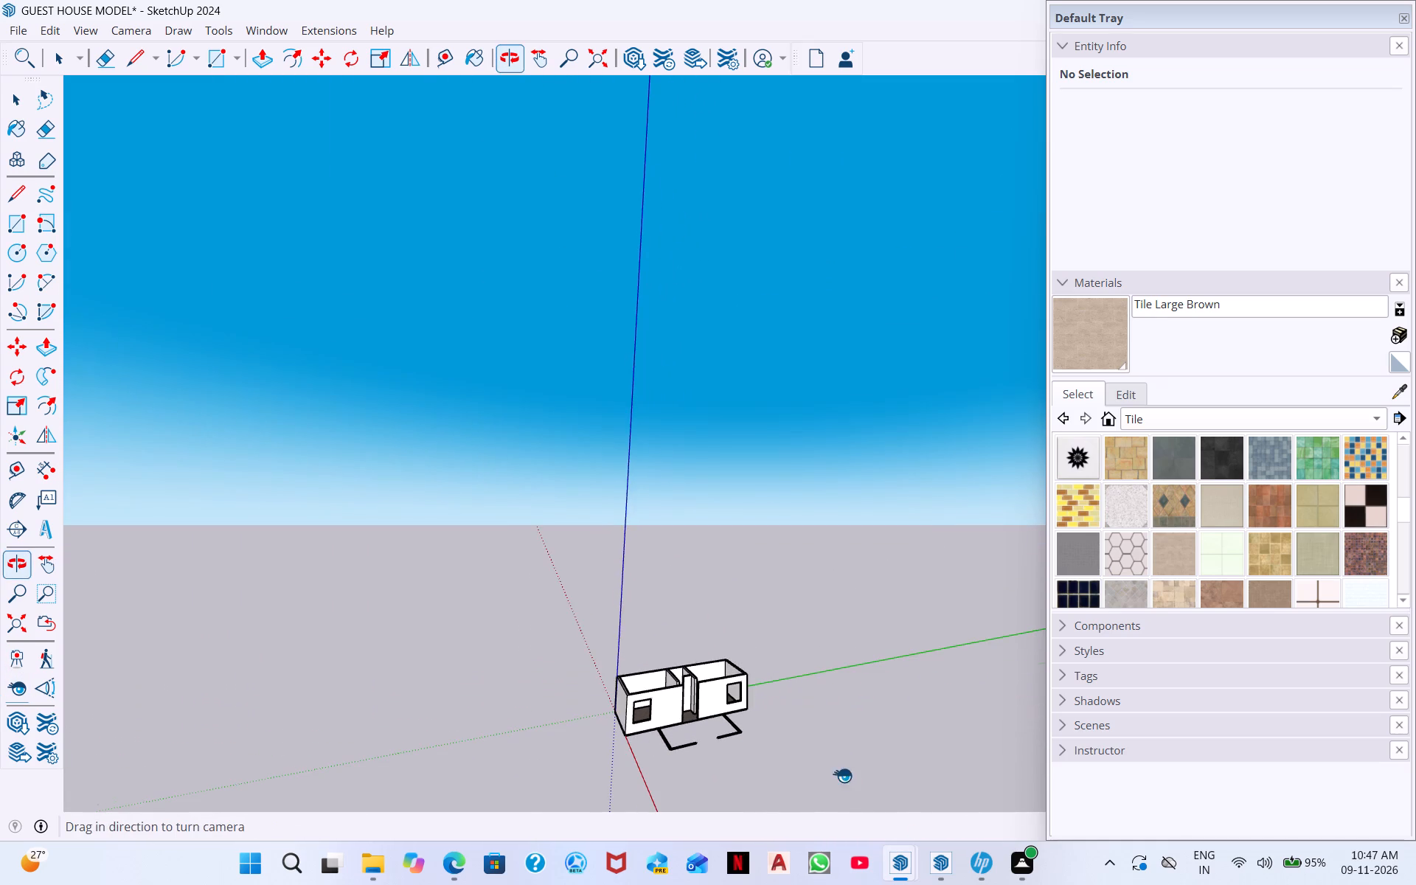
{"action": "scroll", "coordinate": [713, 715], "scroll_direction": "up", "scroll_amount": 4}
{"action": "scroll", "coordinate": [812, 726], "scroll_direction": "up", "scroll_amount": 4}
{"action": "middle_click_drag", "start_coordinate": [844, 755], "coordinate": [588, 746]}
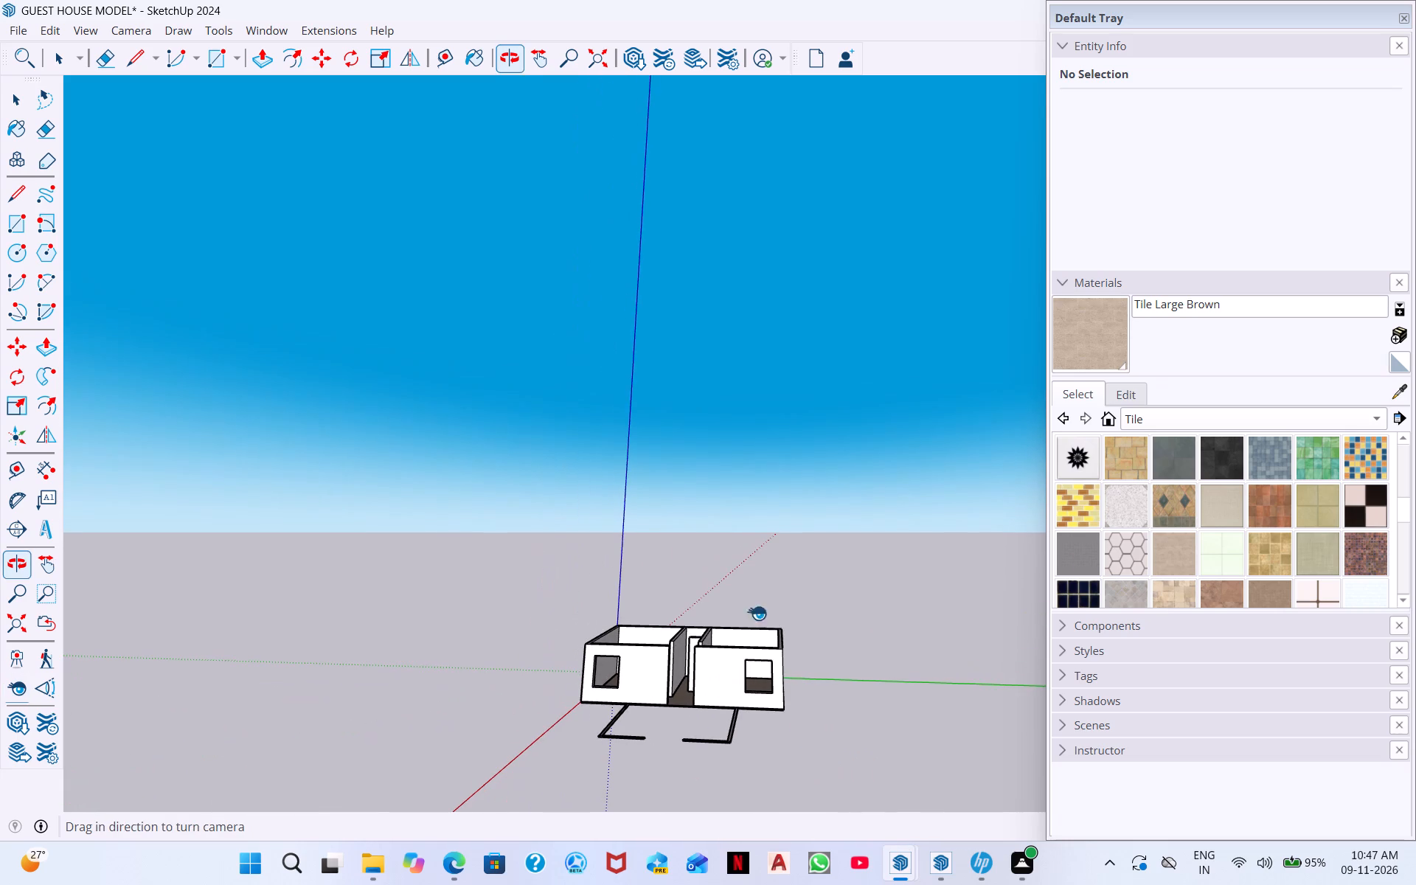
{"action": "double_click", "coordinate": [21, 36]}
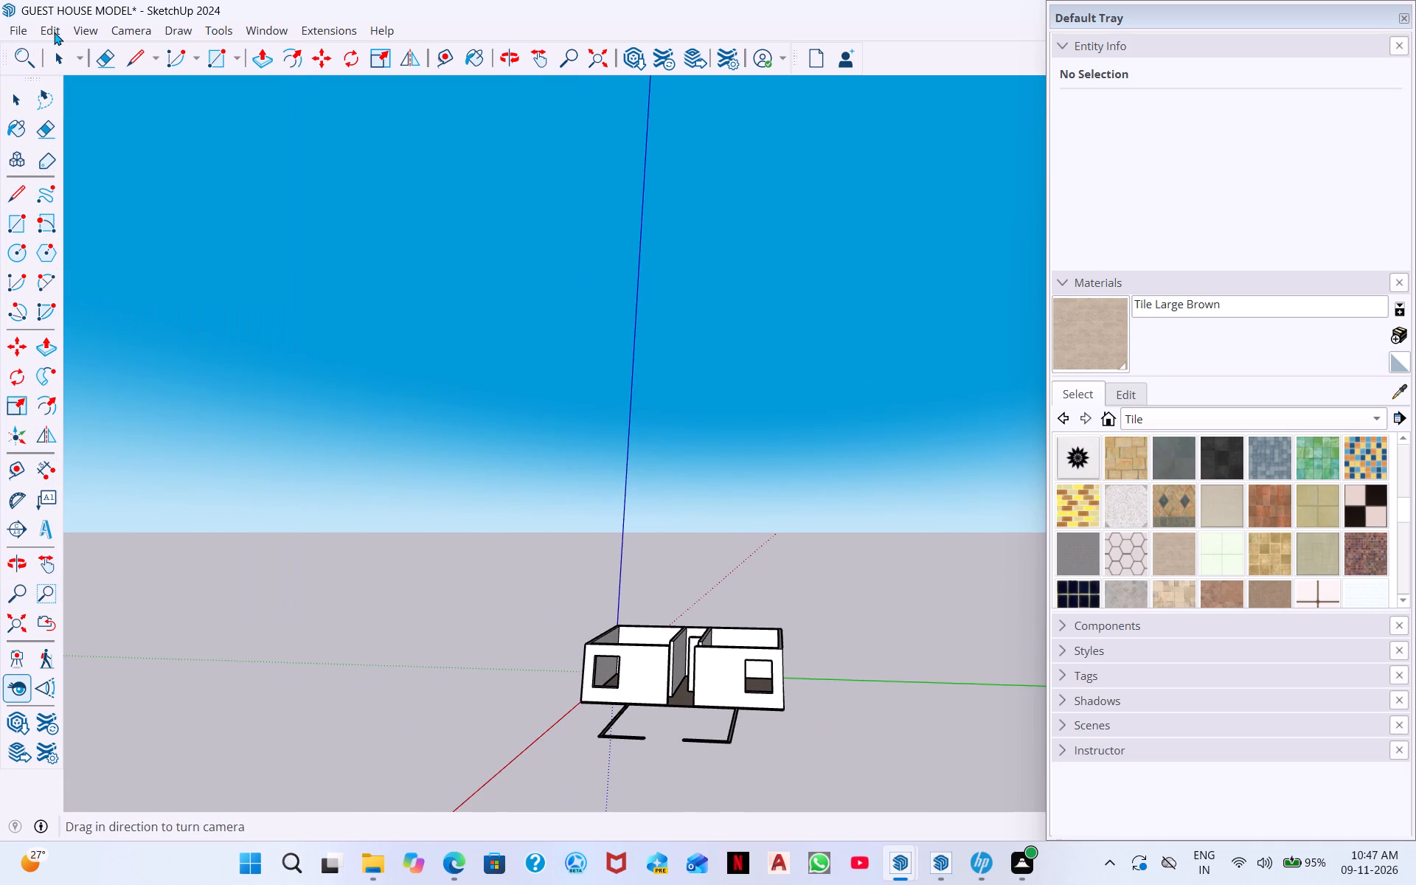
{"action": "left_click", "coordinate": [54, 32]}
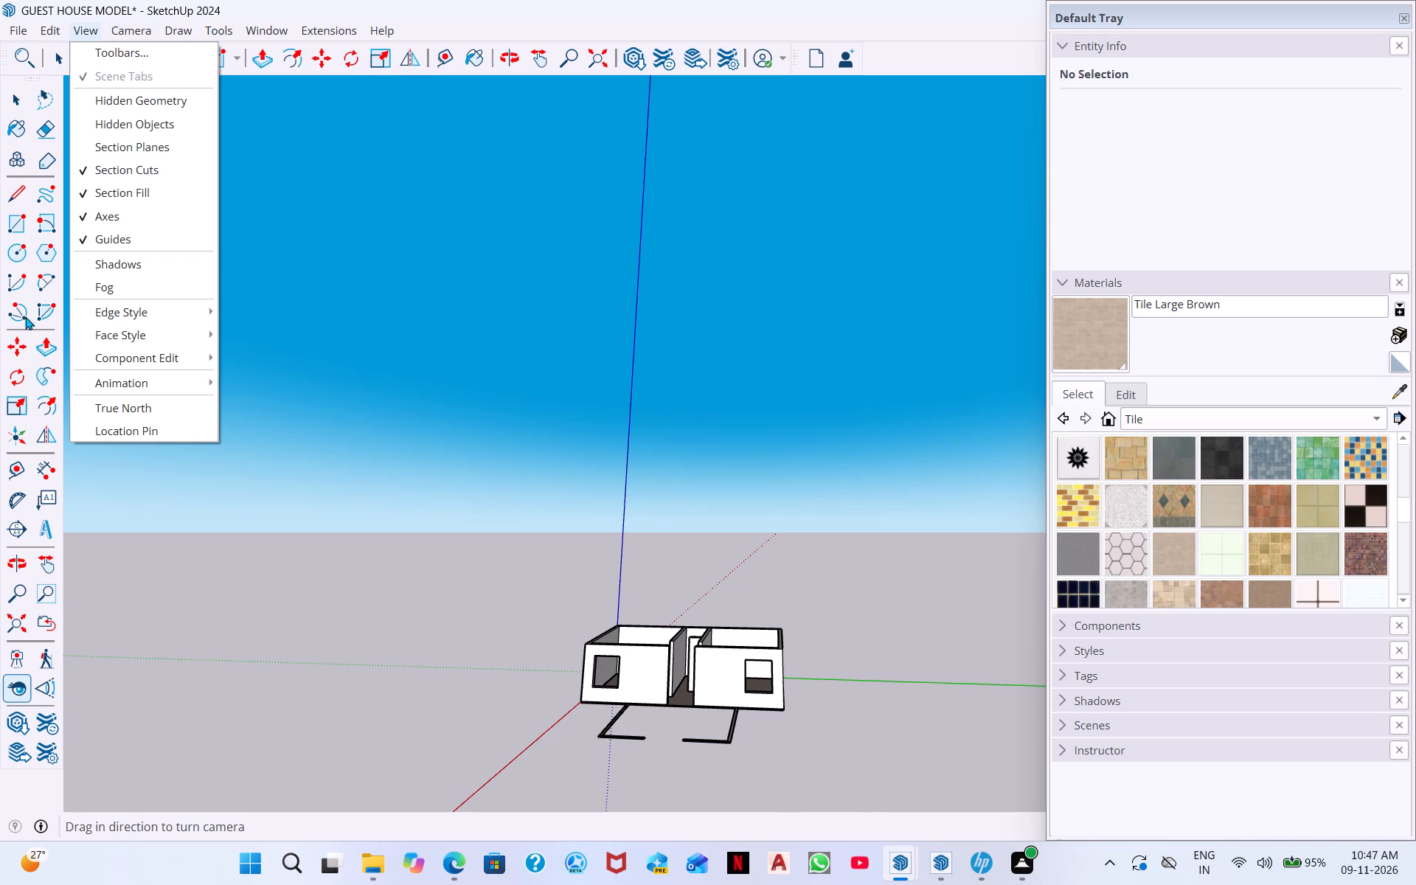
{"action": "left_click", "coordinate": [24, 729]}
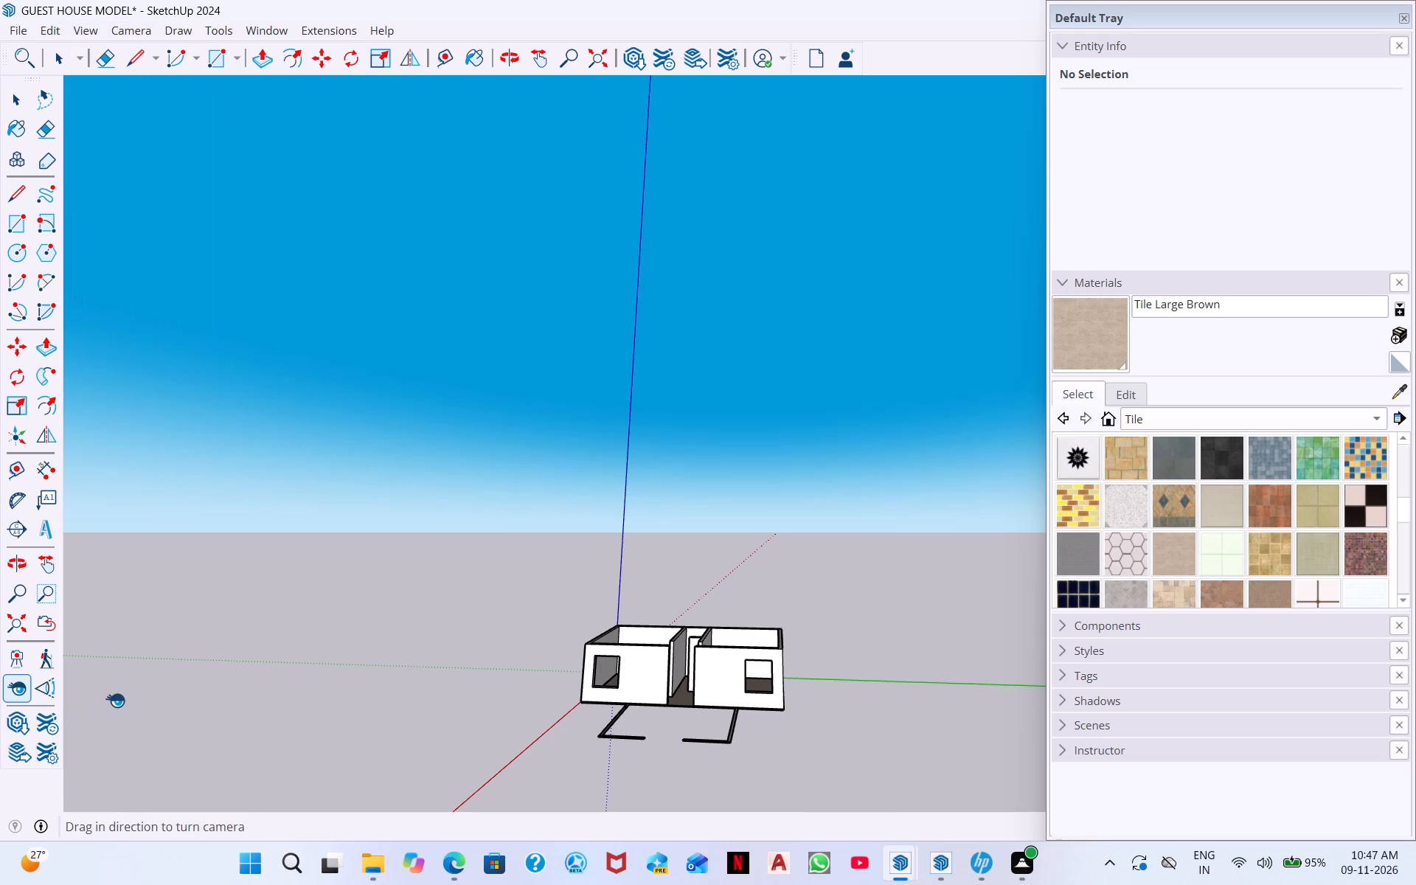
Open 3D Warehouse and browse its home page, including featured content, materials, brands and recent models.
{"action": "left_click", "coordinate": [7, 721]}
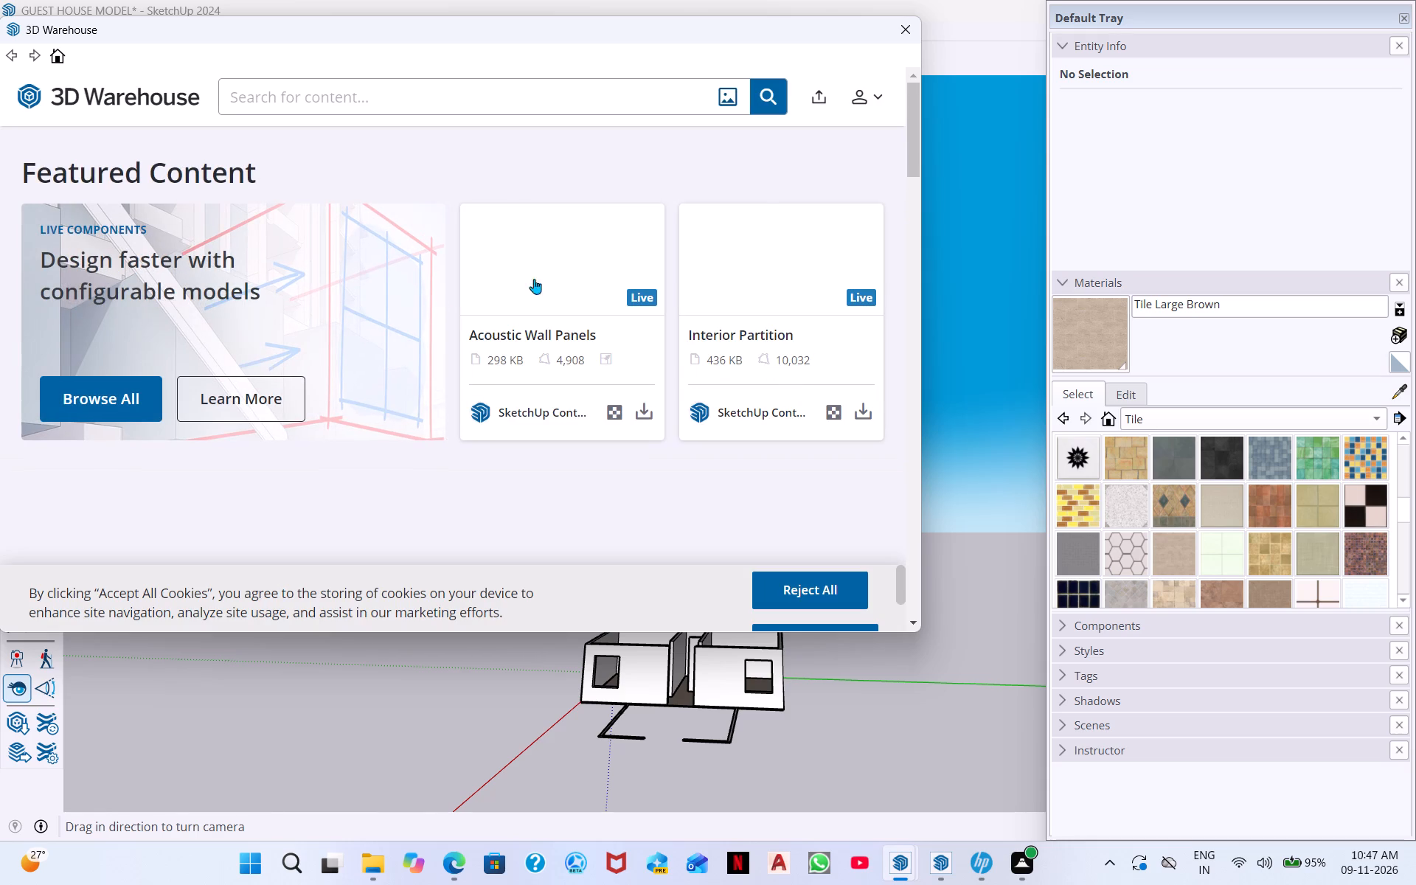
{"action": "scroll", "coordinate": [845, 373], "scroll_direction": "down", "scroll_amount": 4}
{"action": "scroll", "coordinate": [760, 385], "scroll_direction": "down", "scroll_amount": 3}
{"action": "scroll", "coordinate": [195, 334], "scroll_direction": "down", "scroll_amount": 3}
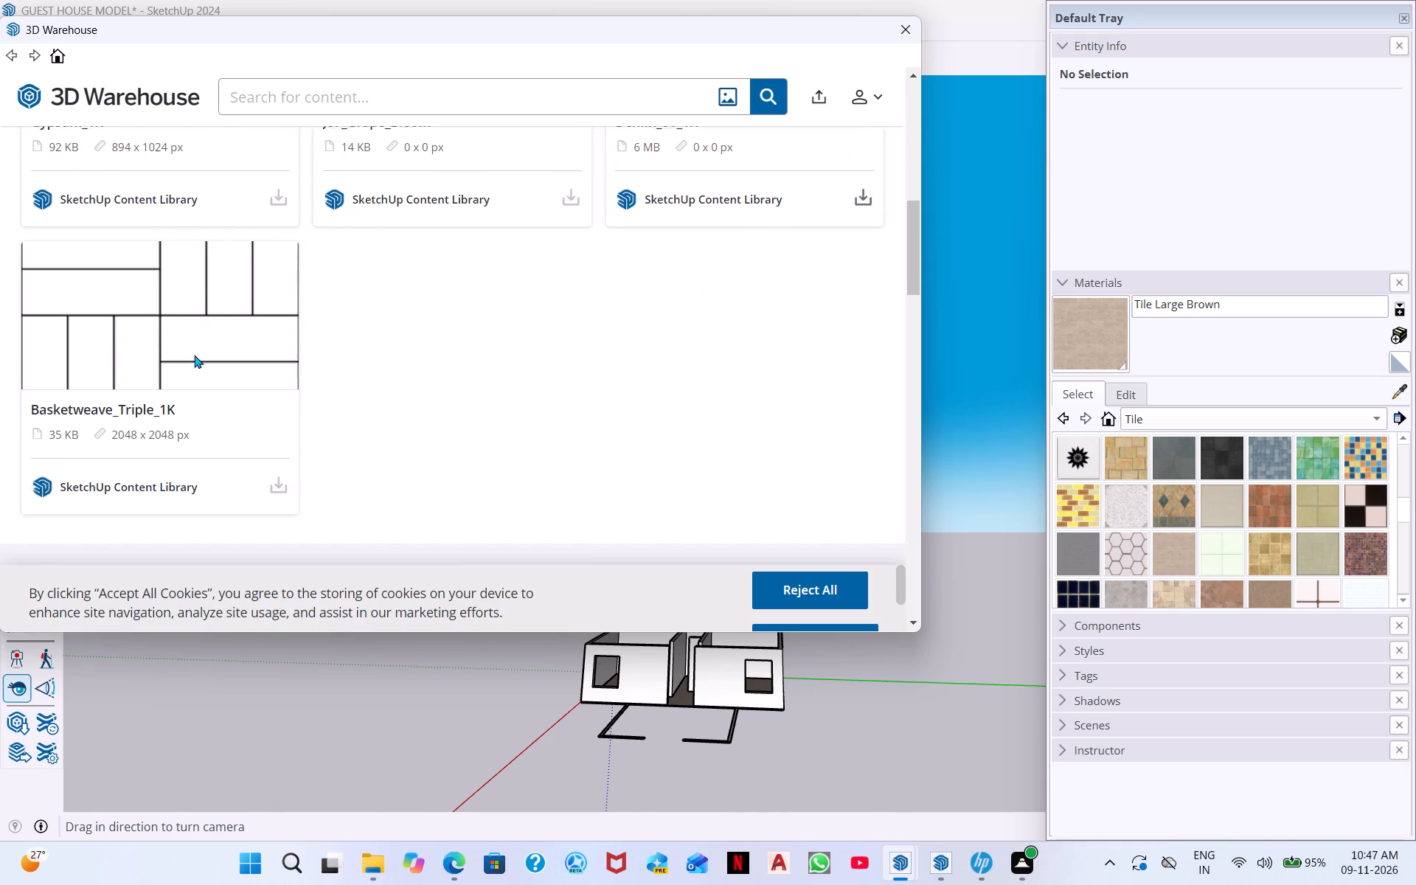
{"action": "scroll", "coordinate": [194, 356], "scroll_direction": "down", "scroll_amount": 4}
{"action": "scroll", "coordinate": [194, 357], "scroll_direction": "up", "scroll_amount": 2}
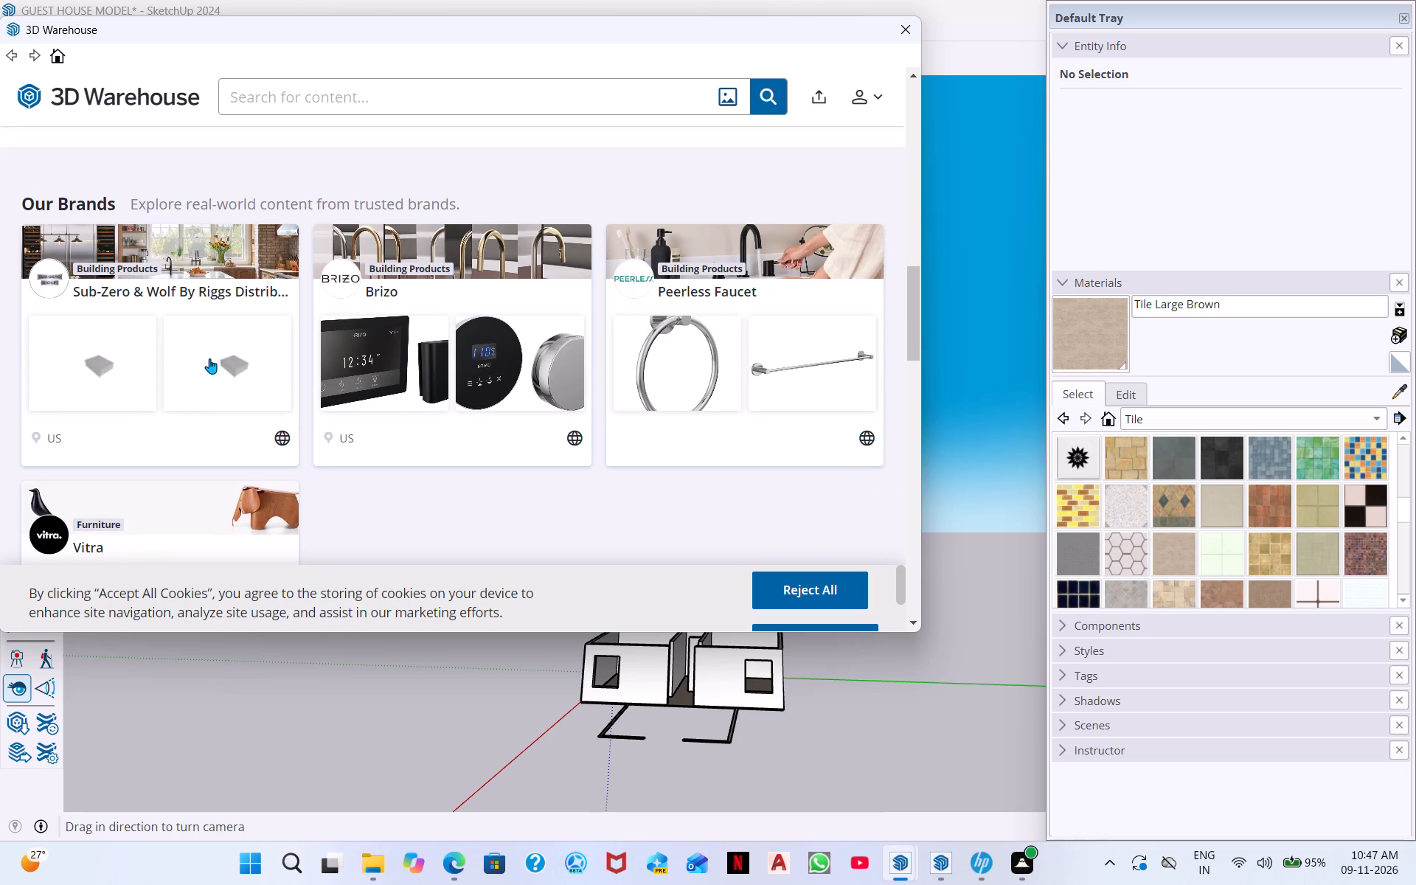
{"action": "scroll", "coordinate": [190, 366], "scroll_direction": "down", "scroll_amount": 4}
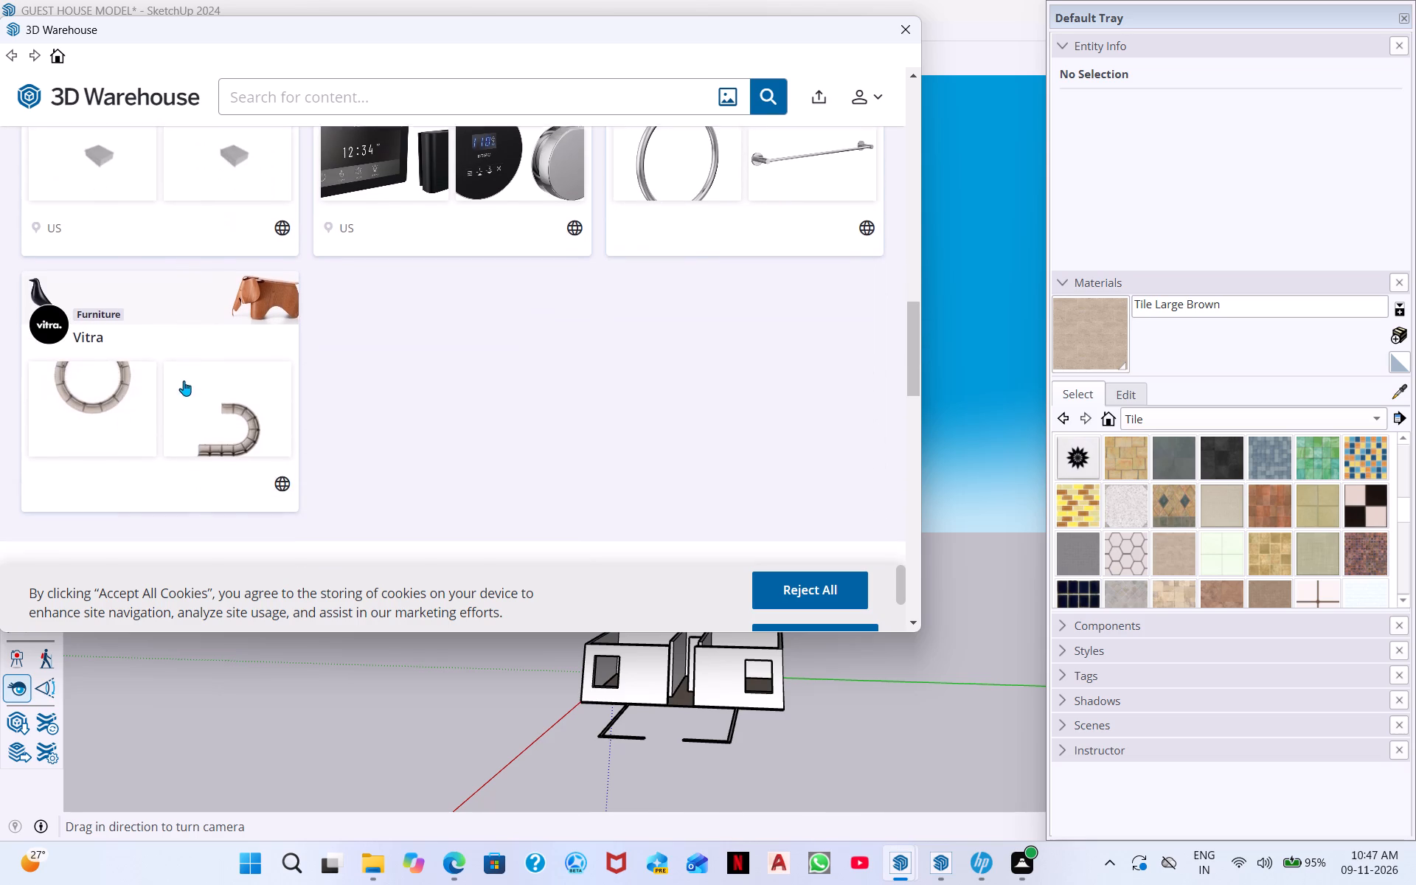
{"action": "scroll", "coordinate": [184, 381], "scroll_direction": "down", "scroll_amount": 2}
{"action": "scroll", "coordinate": [252, 372], "scroll_direction": "down", "scroll_amount": 3}
{"action": "scroll", "coordinate": [328, 372], "scroll_direction": "down", "scroll_amount": 3}
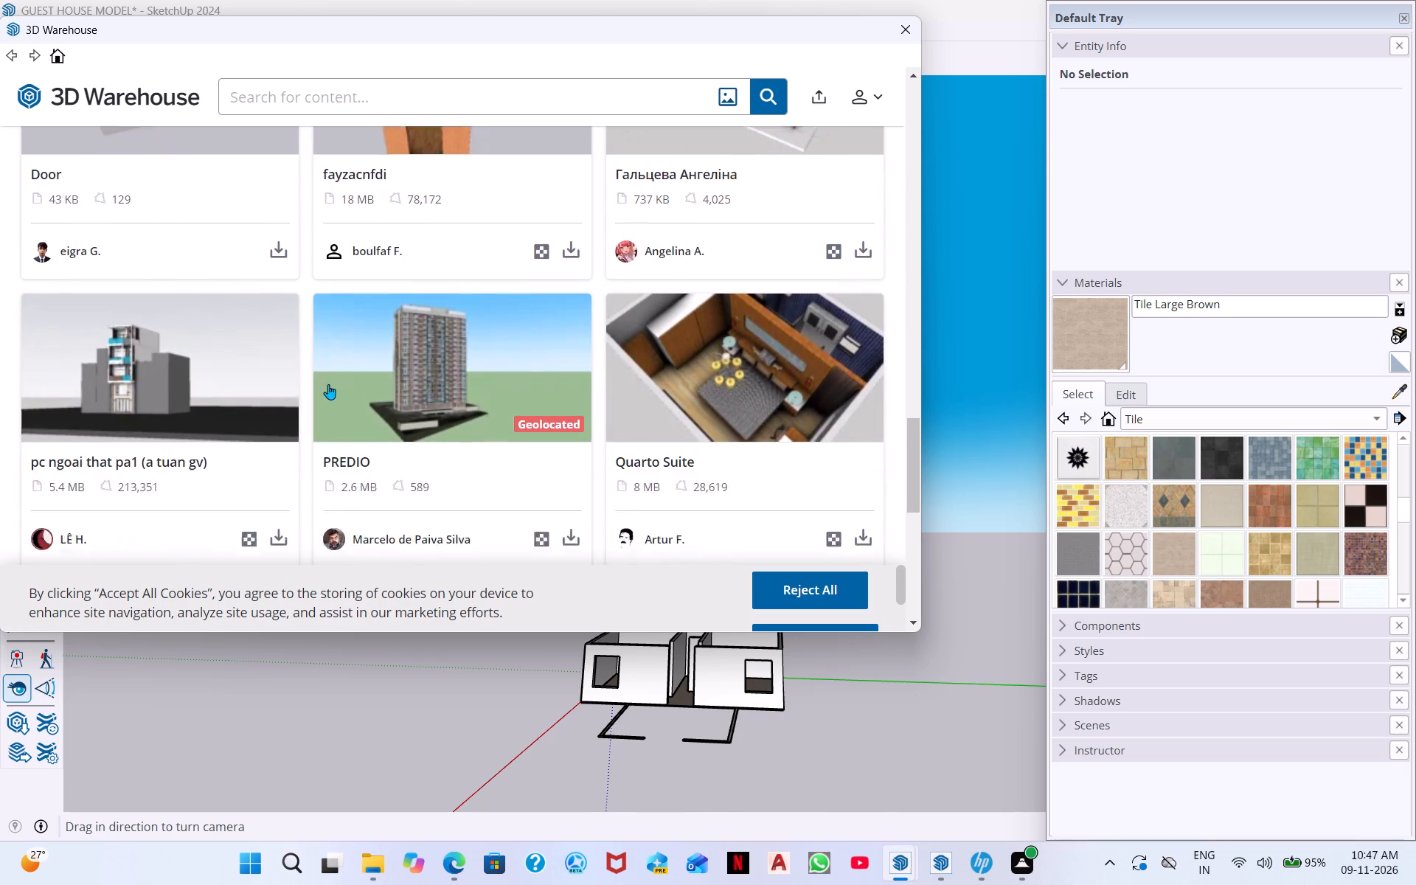
{"action": "scroll", "coordinate": [330, 386], "scroll_direction": "down", "scroll_amount": 4}
Search 3D Warehouse for WASHROOM, look through the models, and close the 3D Warehouse window.
{"action": "left_click", "coordinate": [290, 93]}
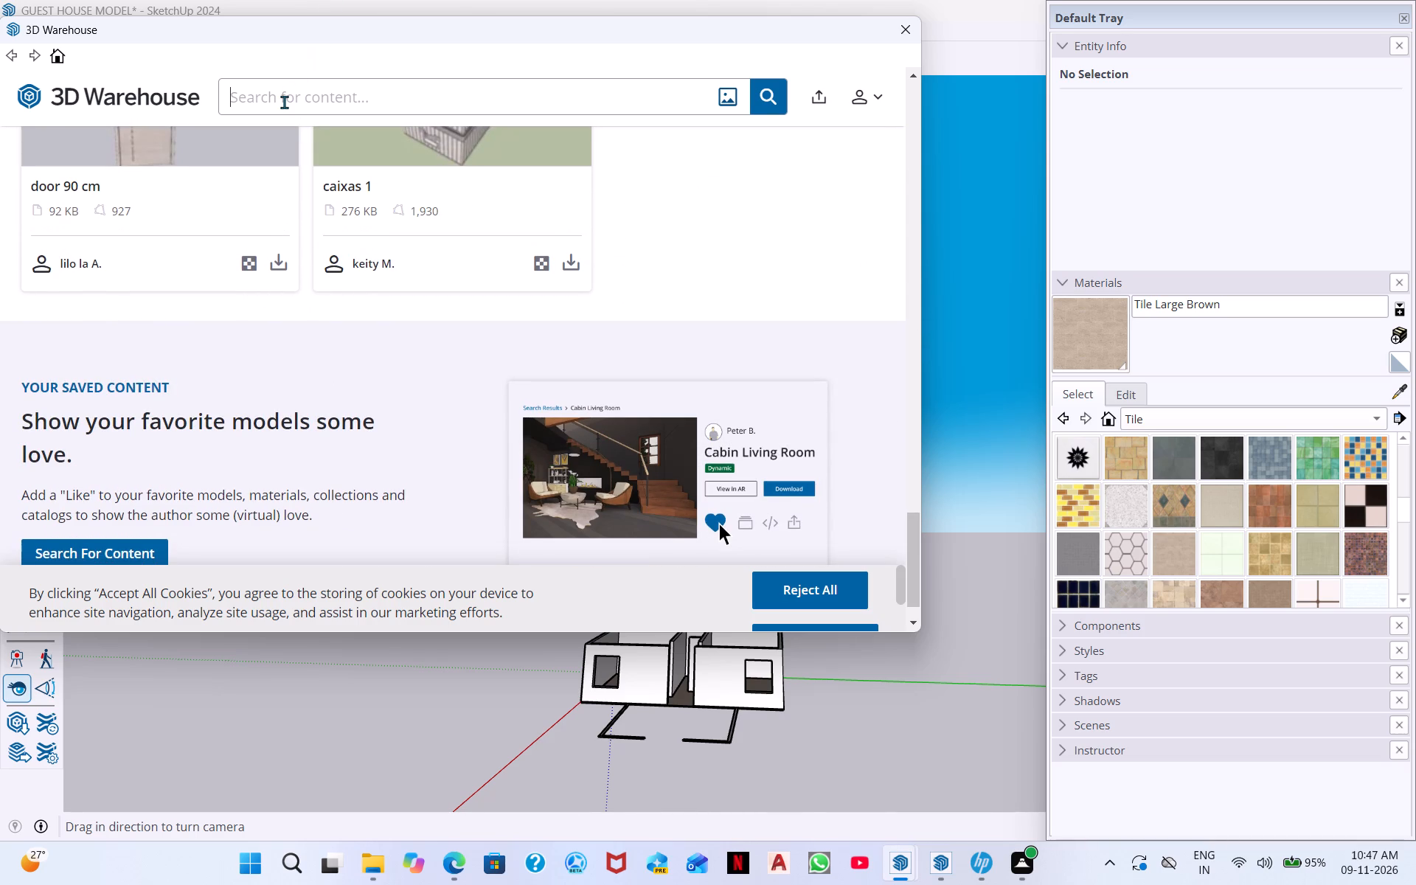
{"action": "type", "text": "WS"}
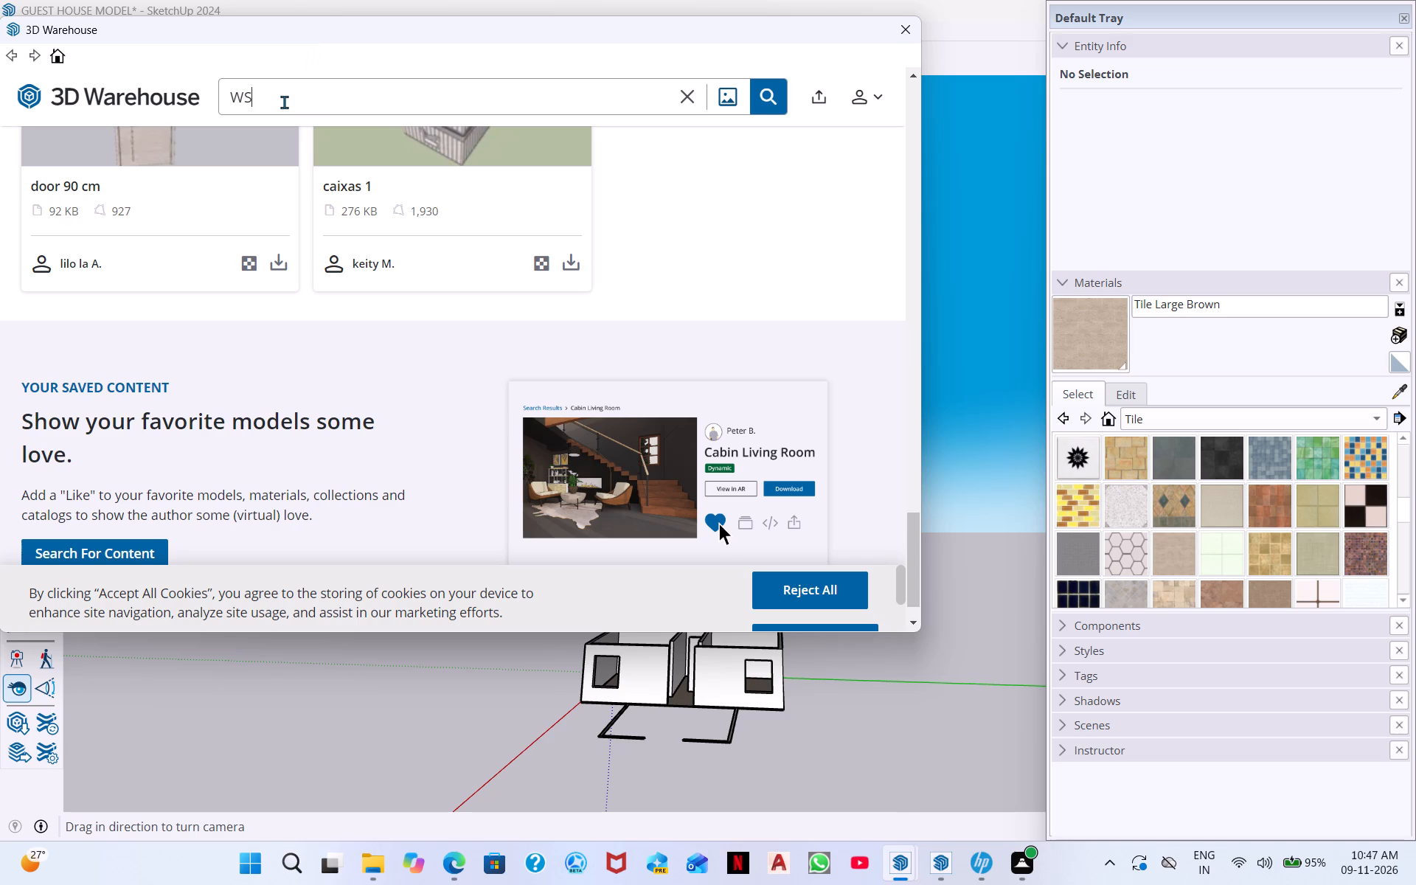
{"action": "key", "text": "BackSpace"}
{"action": "type", "text": "AS"}
{"action": "key", "text": "h"}
{"action": "type", "text": "ROOM"}
{"action": "key", "text": "space"}
{"action": "key", "text": "Return"}
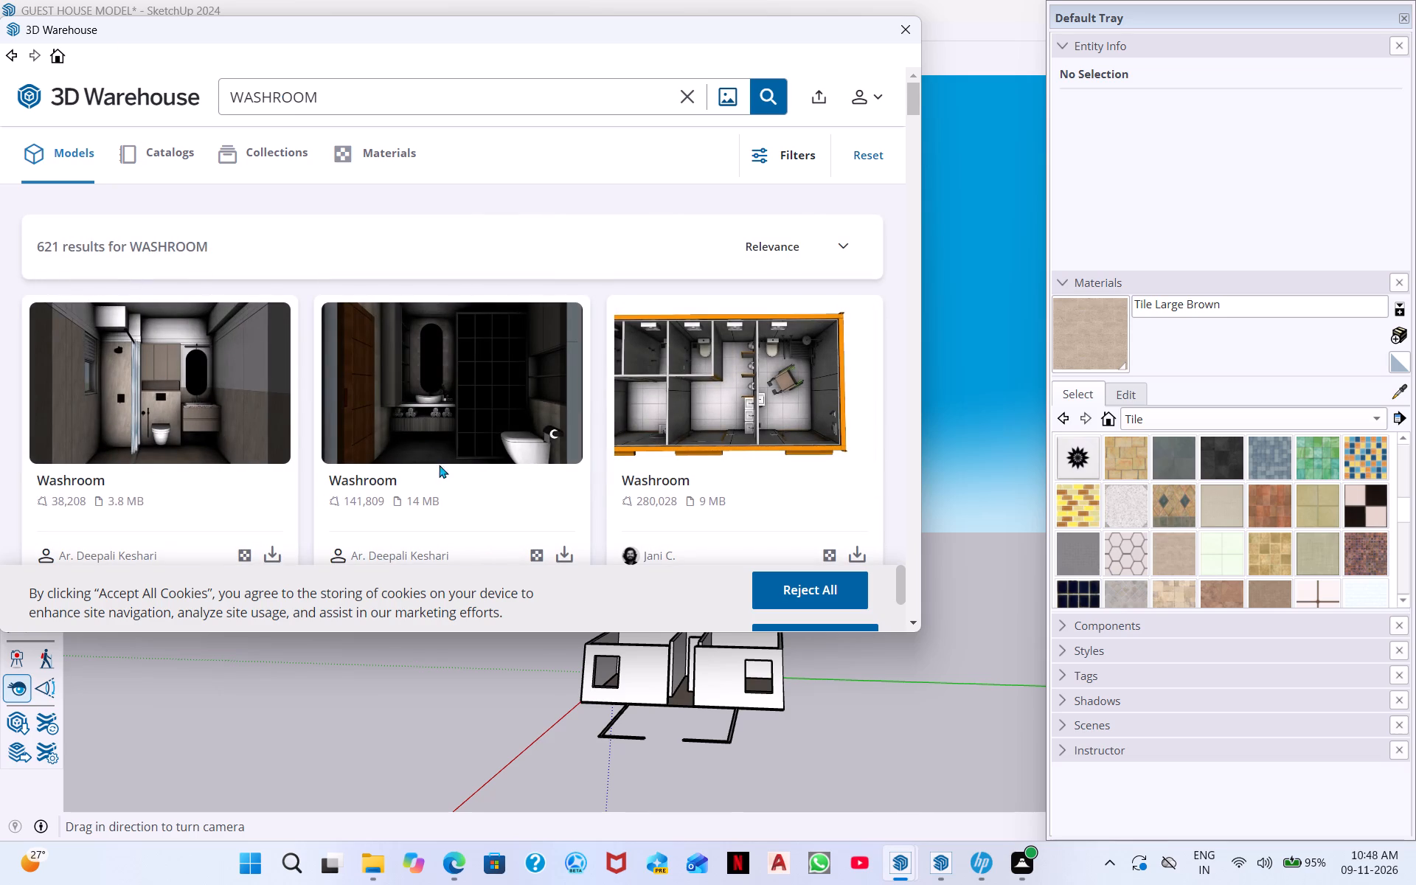
{"action": "scroll", "coordinate": [465, 454], "scroll_direction": "down", "scroll_amount": 3}
{"action": "scroll", "coordinate": [521, 375], "scroll_direction": "down", "scroll_amount": 2}
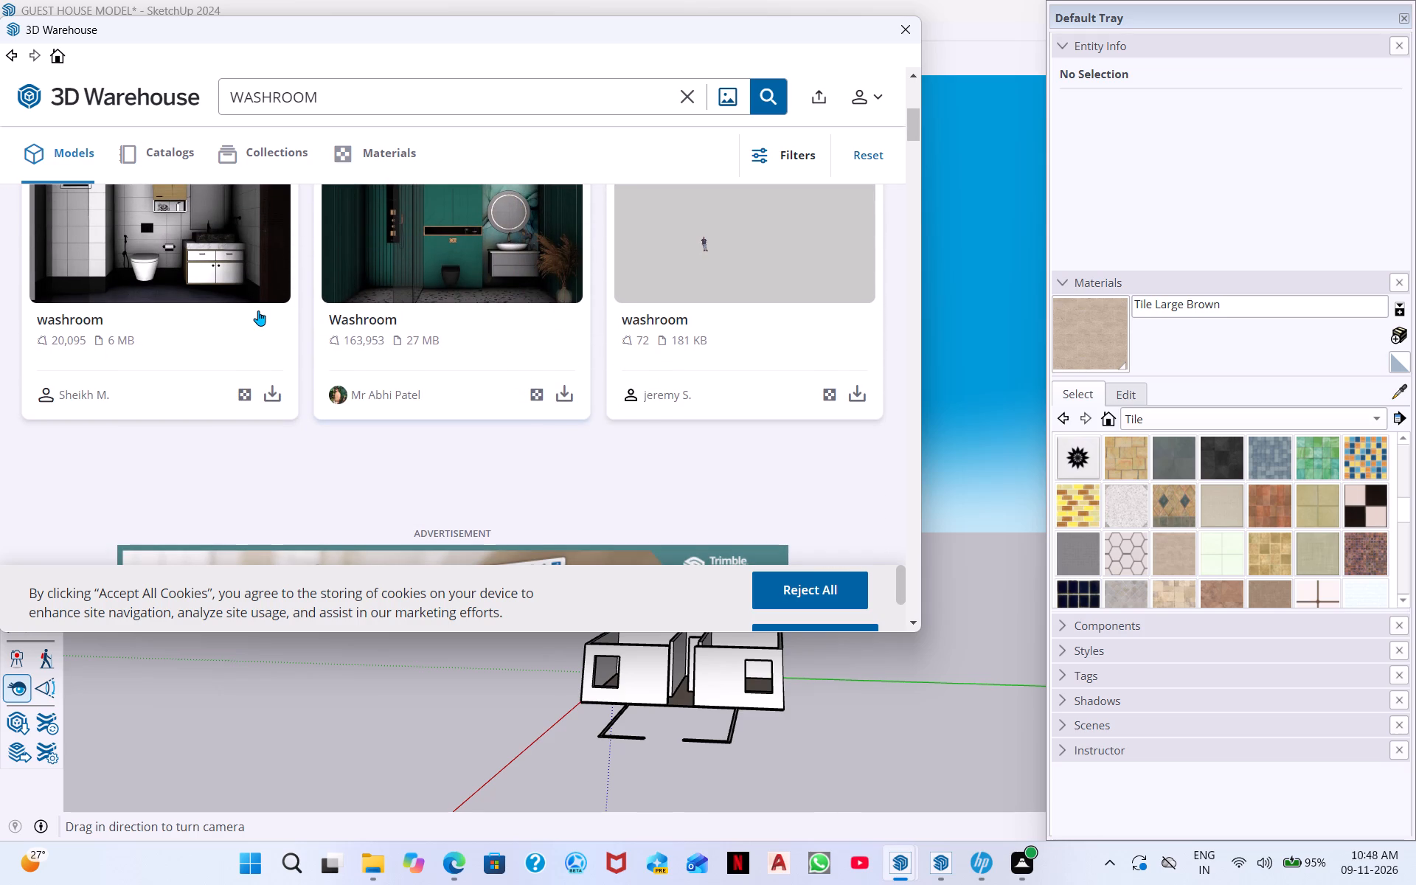
{"action": "middle_click_drag", "start_coordinate": [286, 344], "coordinate": [299, 408]}
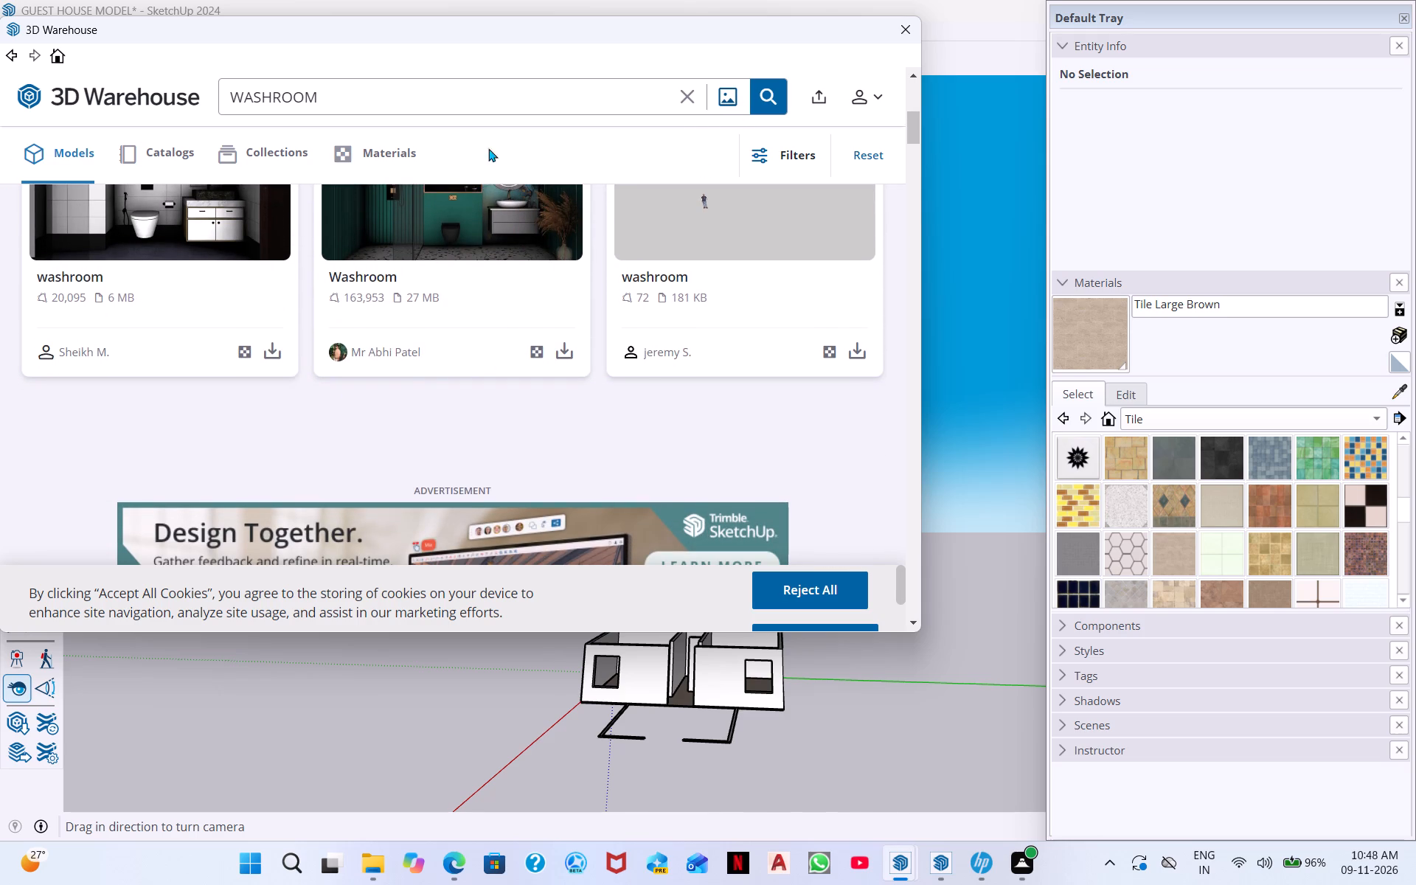
{"action": "left_click", "coordinate": [685, 100]}
{"action": "left_click", "coordinate": [903, 27]}
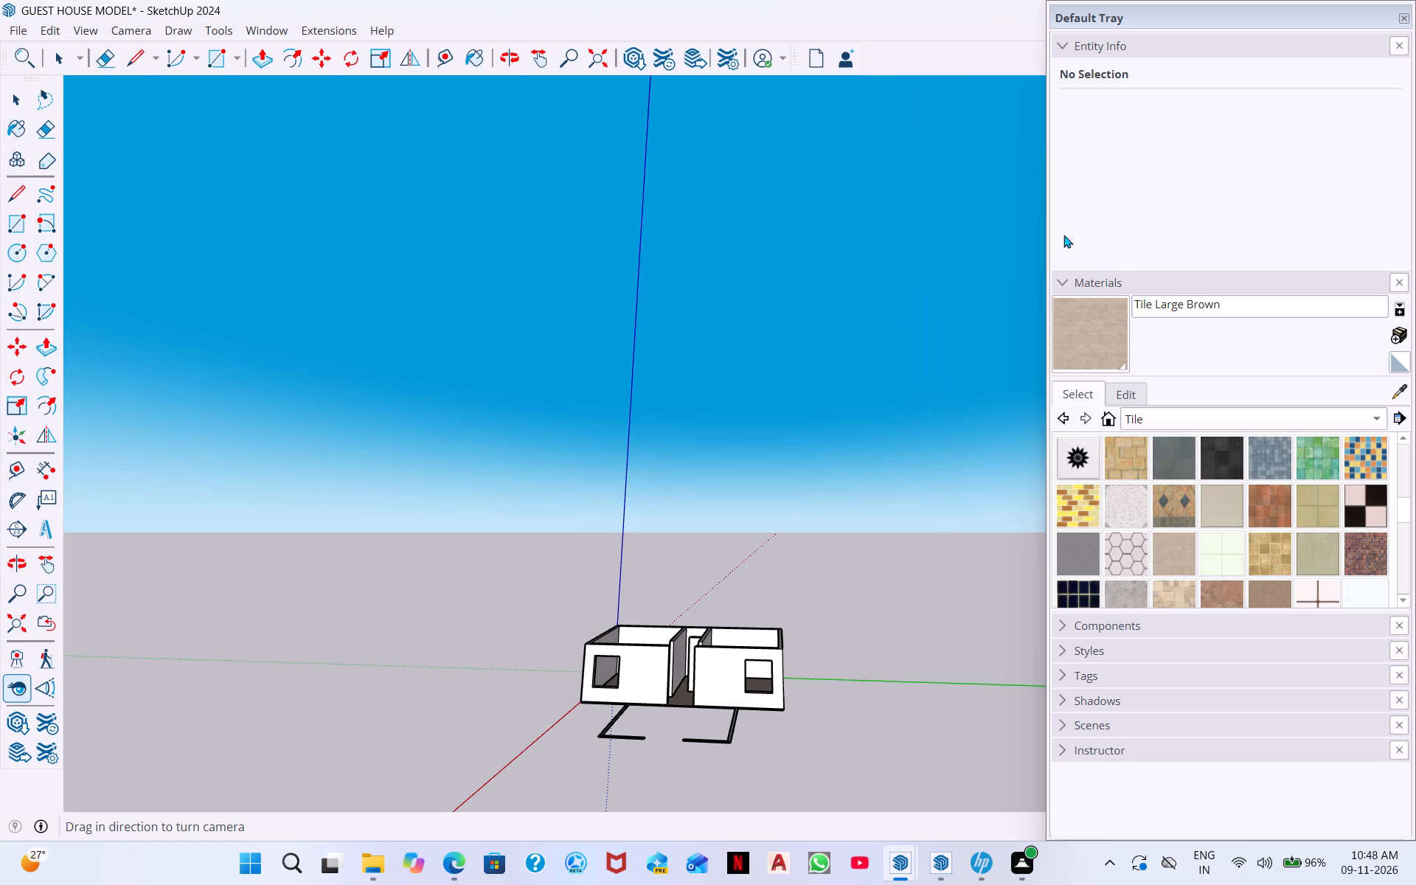
Browse the Window Coverings and Stone materials, previewing Granite Brown, Stone Marble, Stone Vein Gray and Carrera Marble.
{"action": "left_click", "coordinate": [1204, 420]}
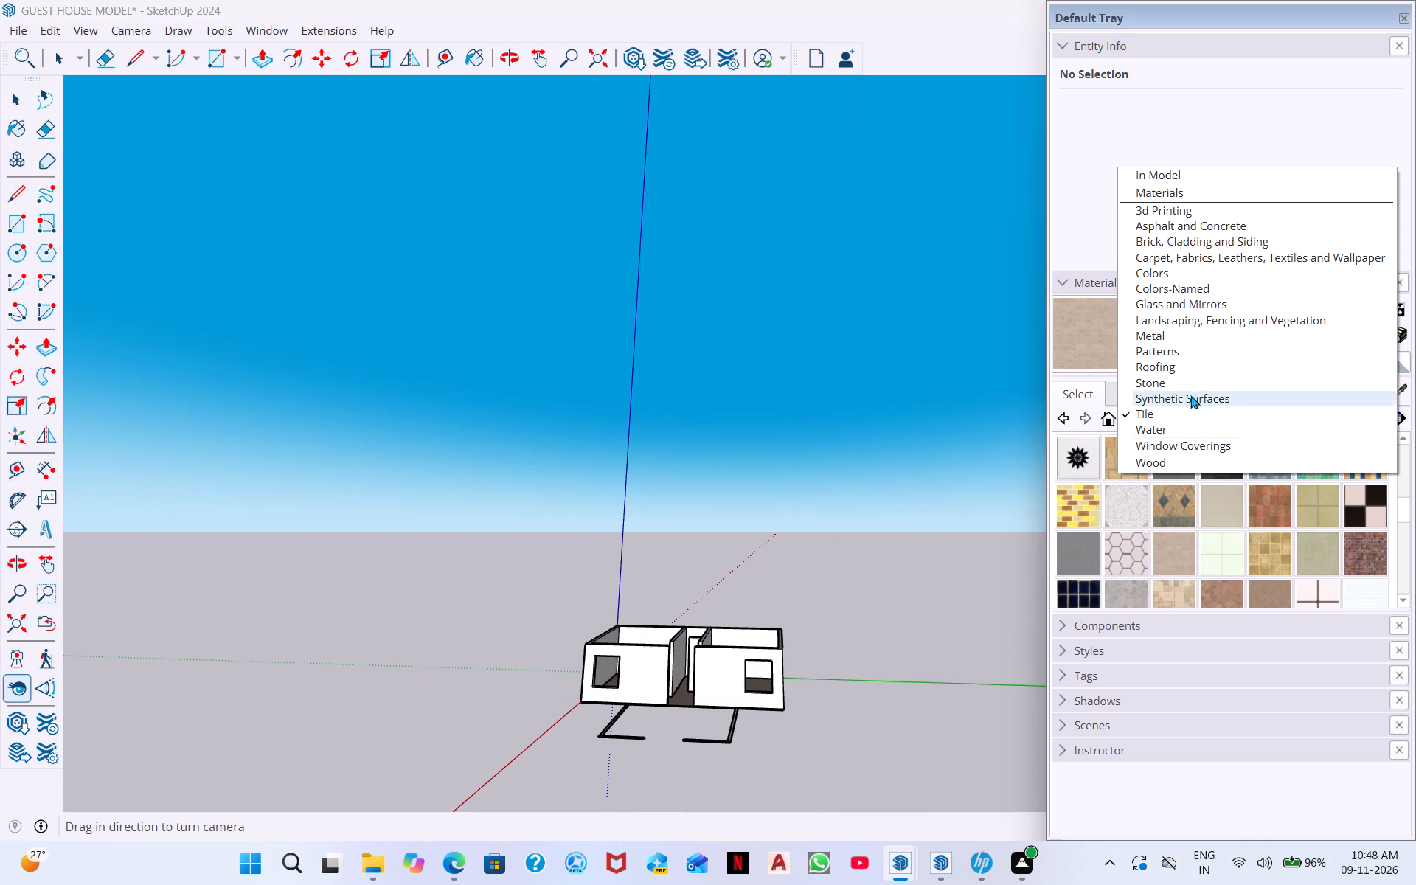
{"action": "double_click", "coordinate": [1165, 443]}
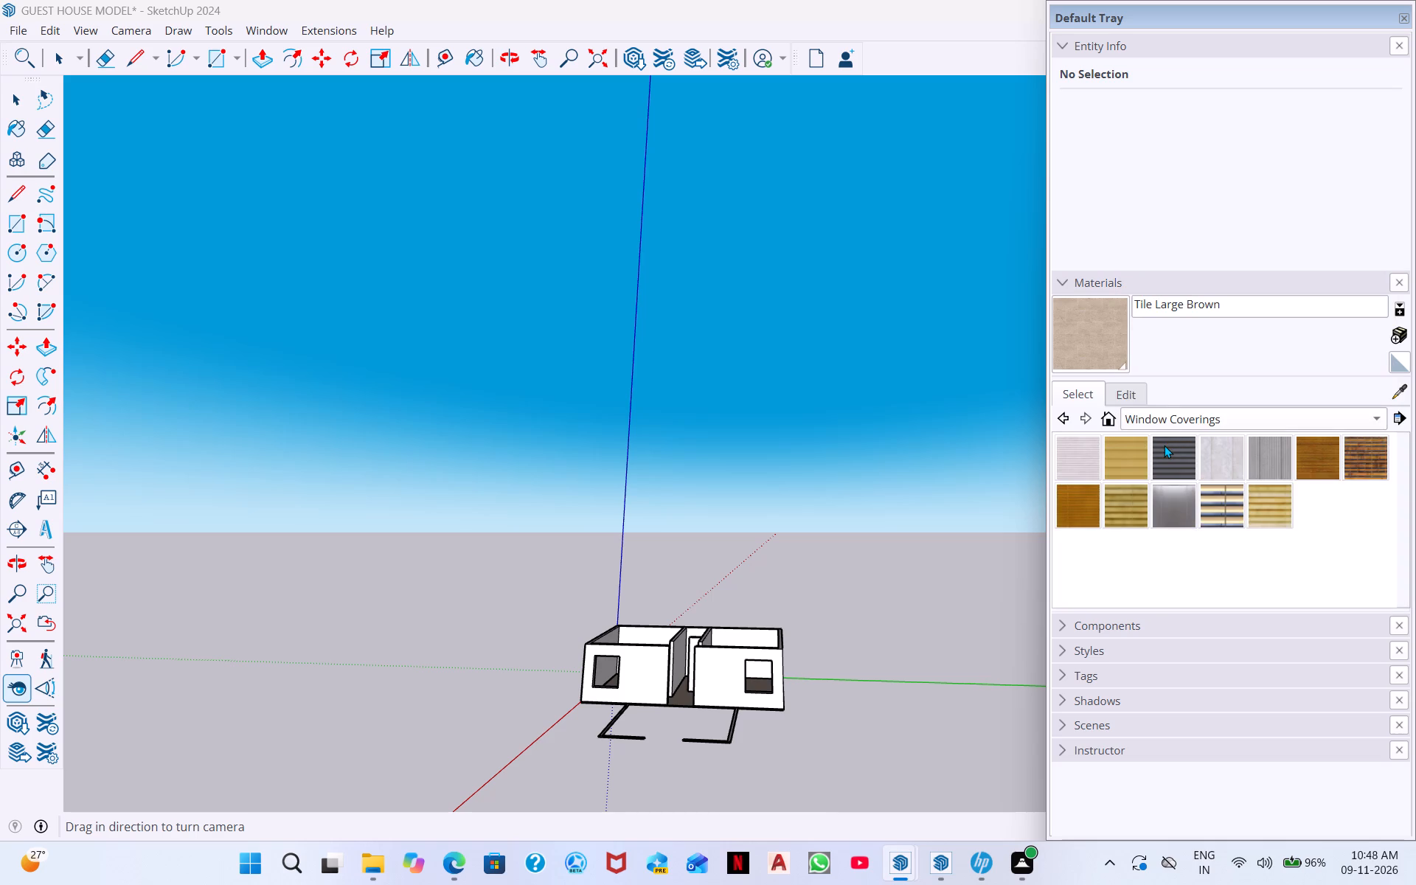
{"action": "left_click", "coordinate": [1162, 422]}
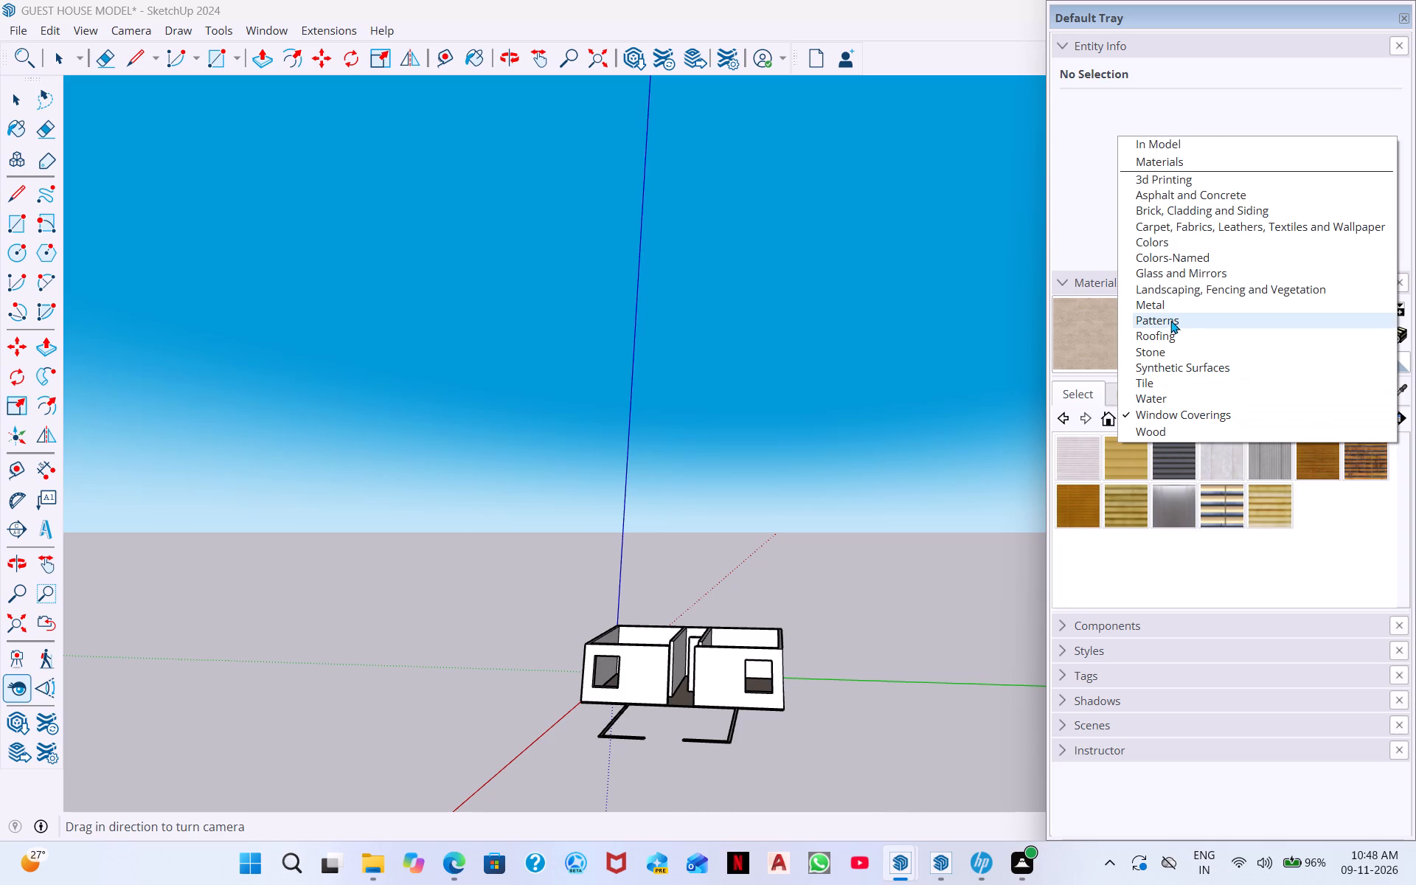
{"action": "left_click", "coordinate": [1156, 355]}
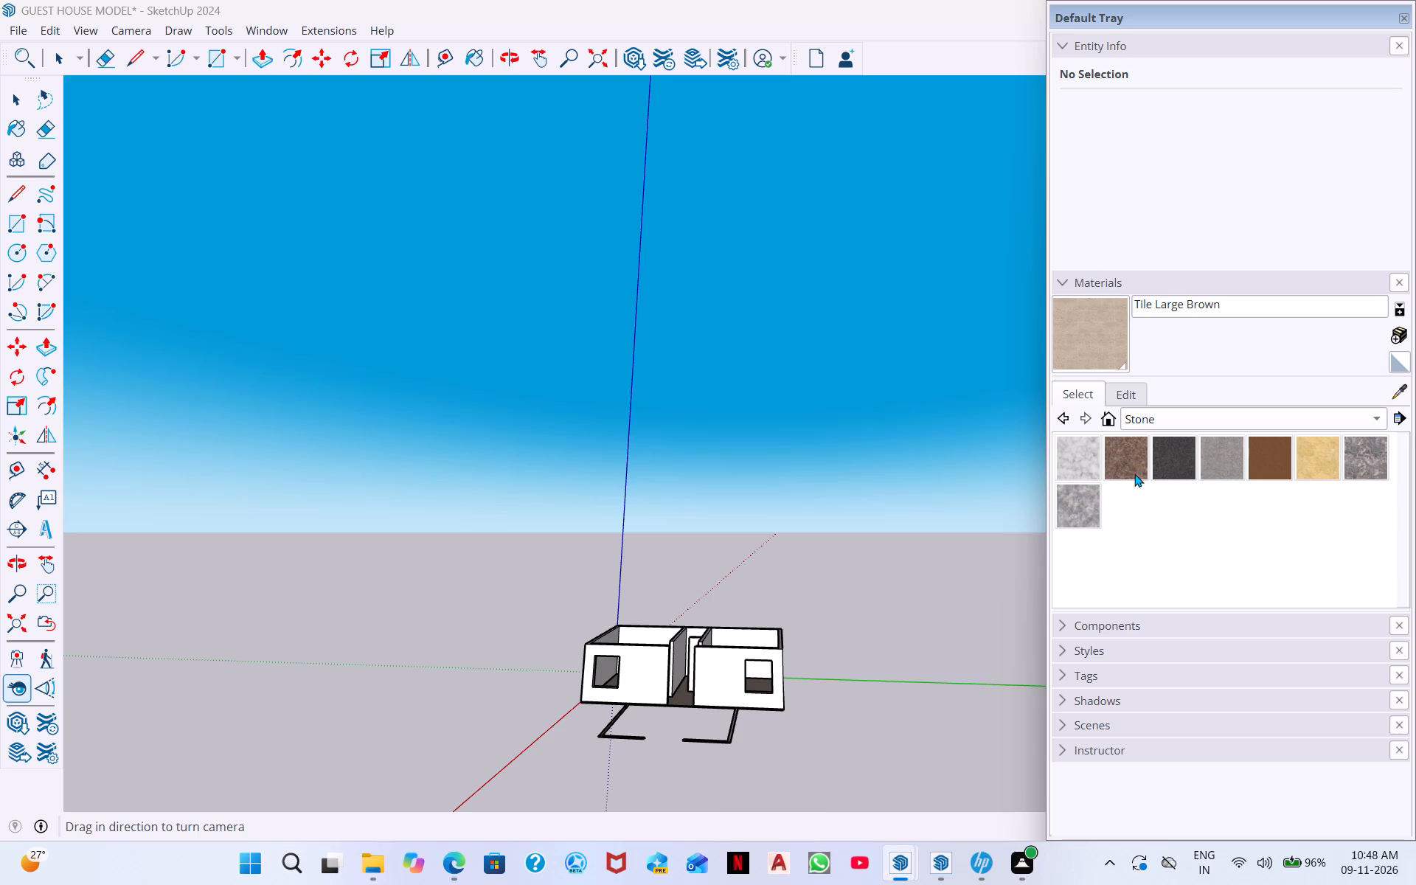
{"action": "left_click", "coordinate": [1123, 472]}
{"action": "scroll", "coordinate": [1117, 476], "scroll_direction": "up", "scroll_amount": 3}
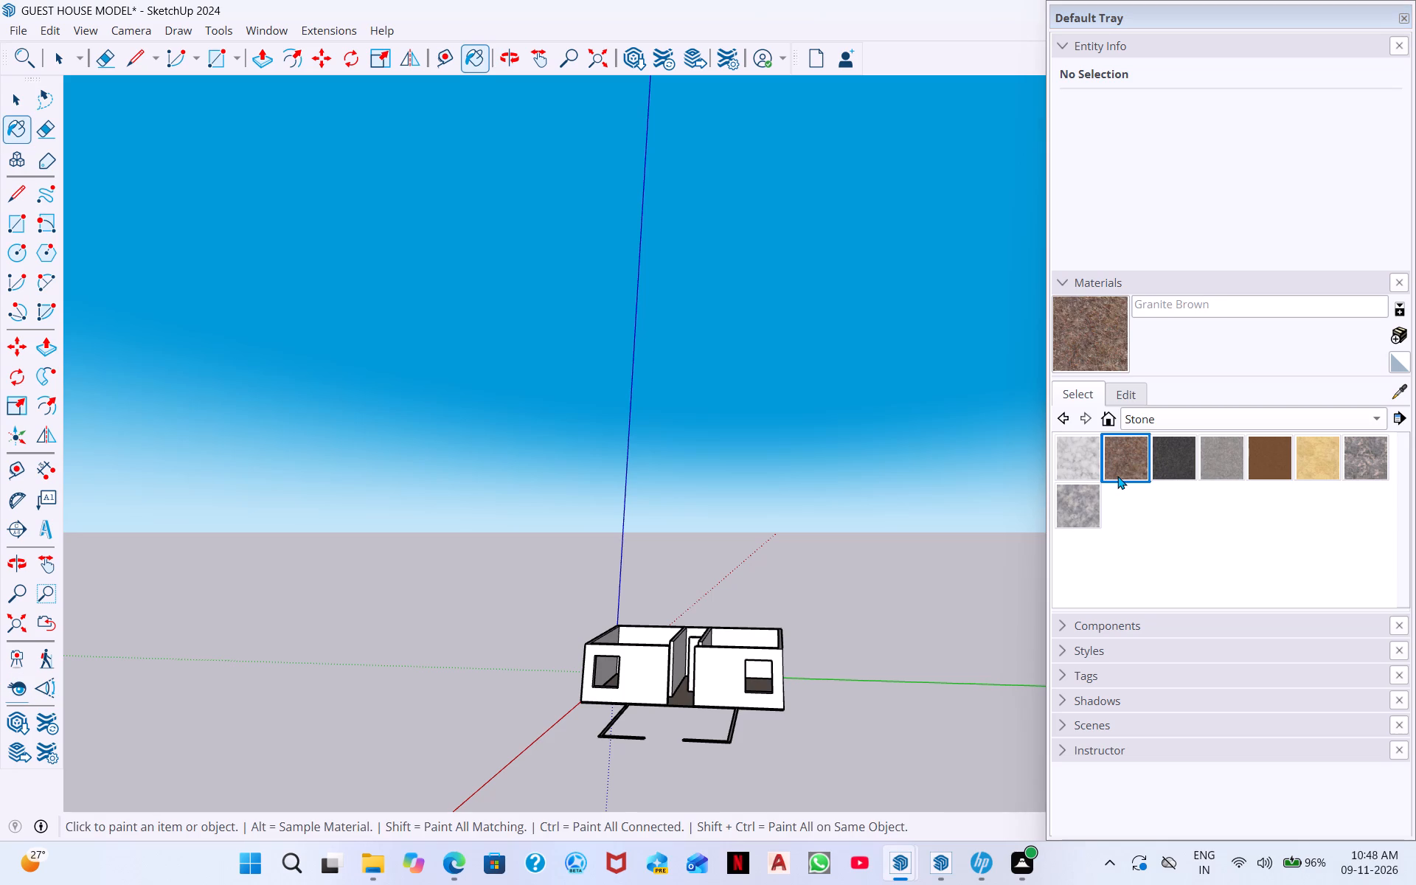
{"action": "left_click", "coordinate": [1376, 462]}
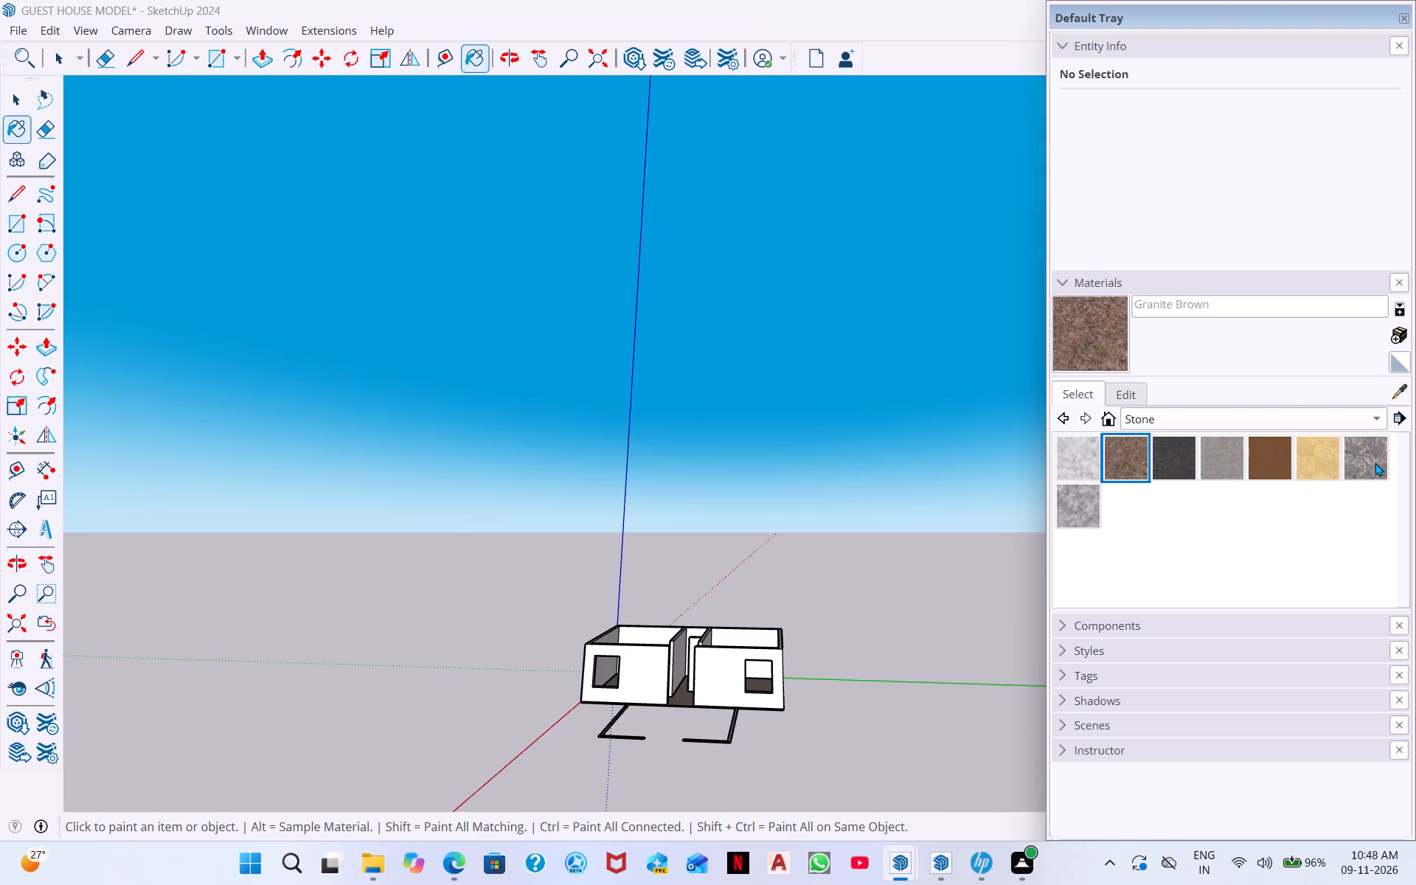
{"action": "scroll", "coordinate": [1151, 510], "scroll_direction": "up", "scroll_amount": 5}
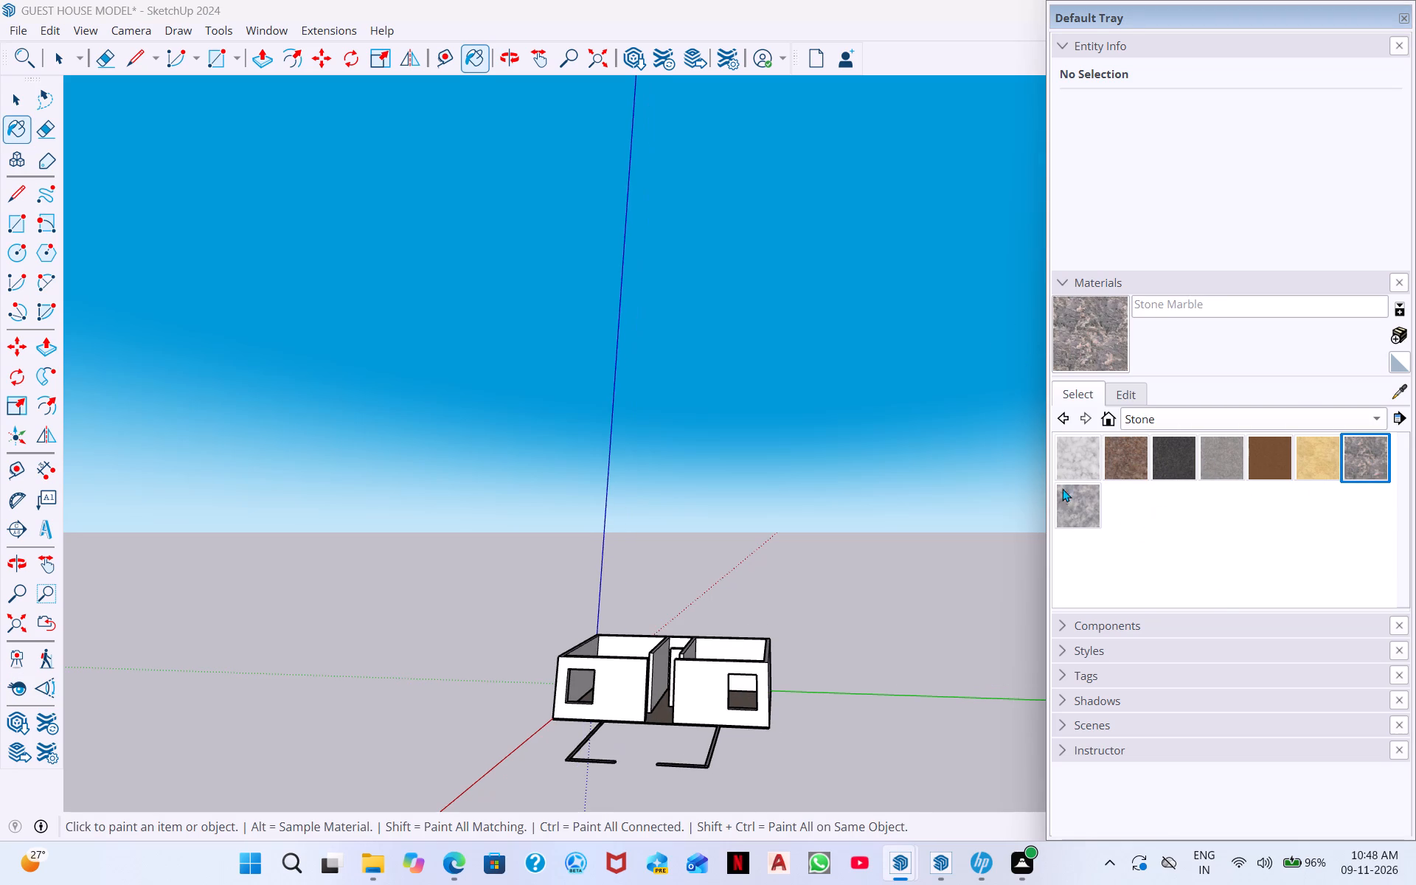
{"action": "left_click", "coordinate": [1058, 505]}
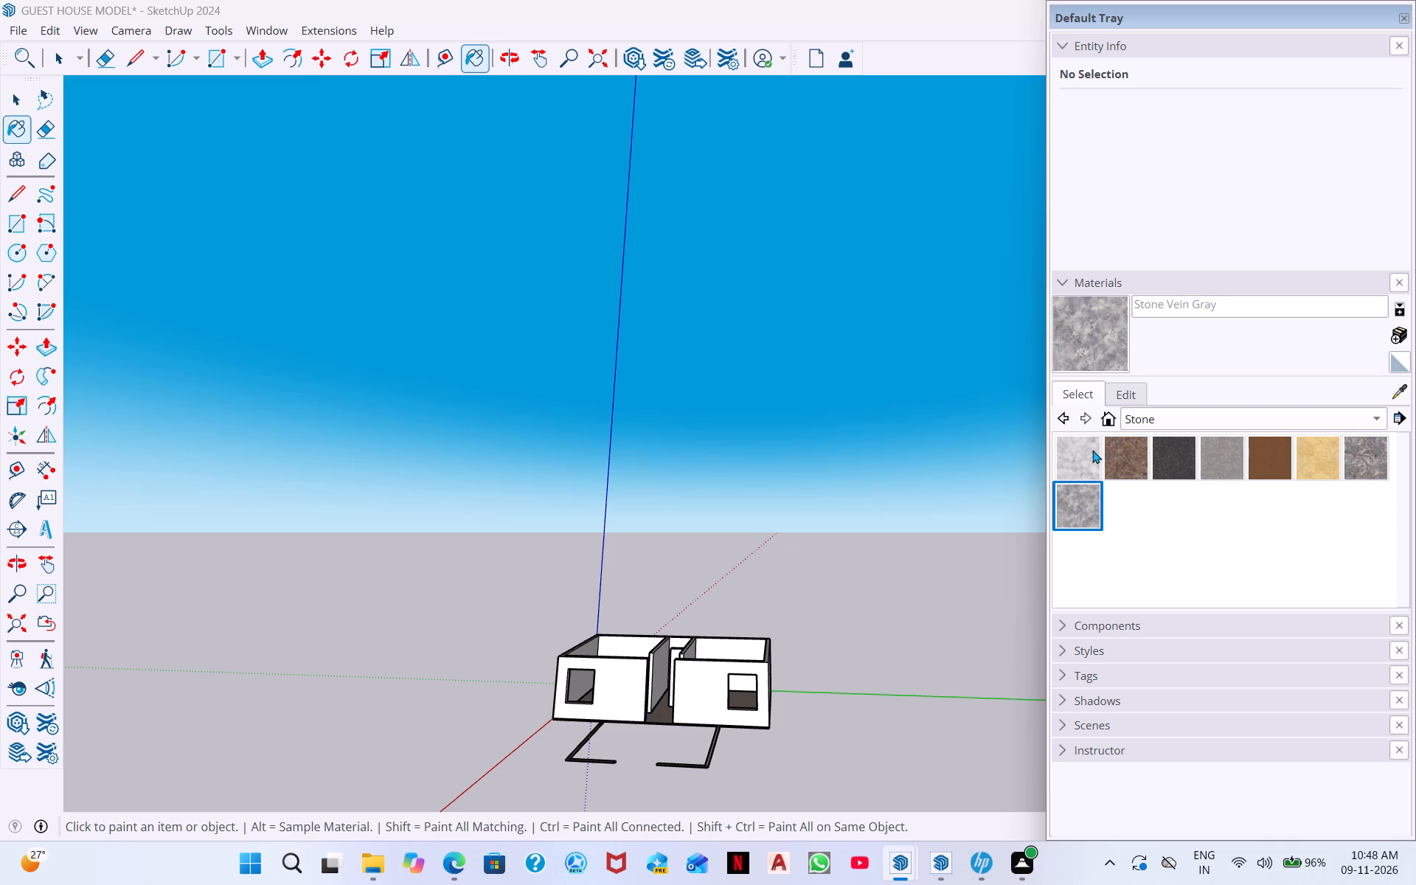
{"action": "left_click", "coordinate": [1092, 450]}
Look through the Landscaping, Fencing and Vegetation material collection from the fencing swatches to the plant swatches.
{"action": "left_click", "coordinate": [1189, 420]}
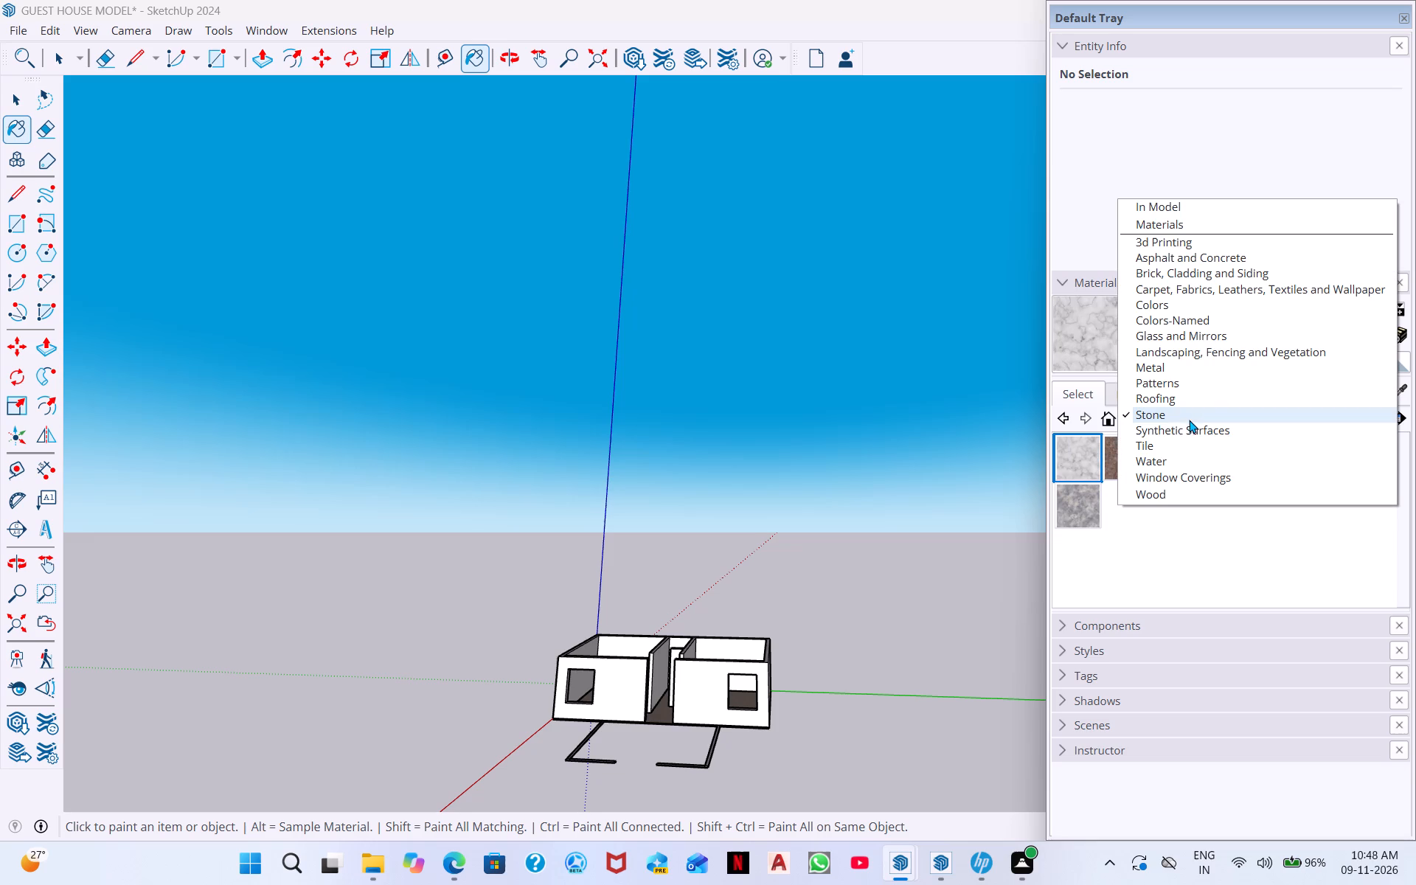
{"action": "left_click", "coordinate": [1173, 356]}
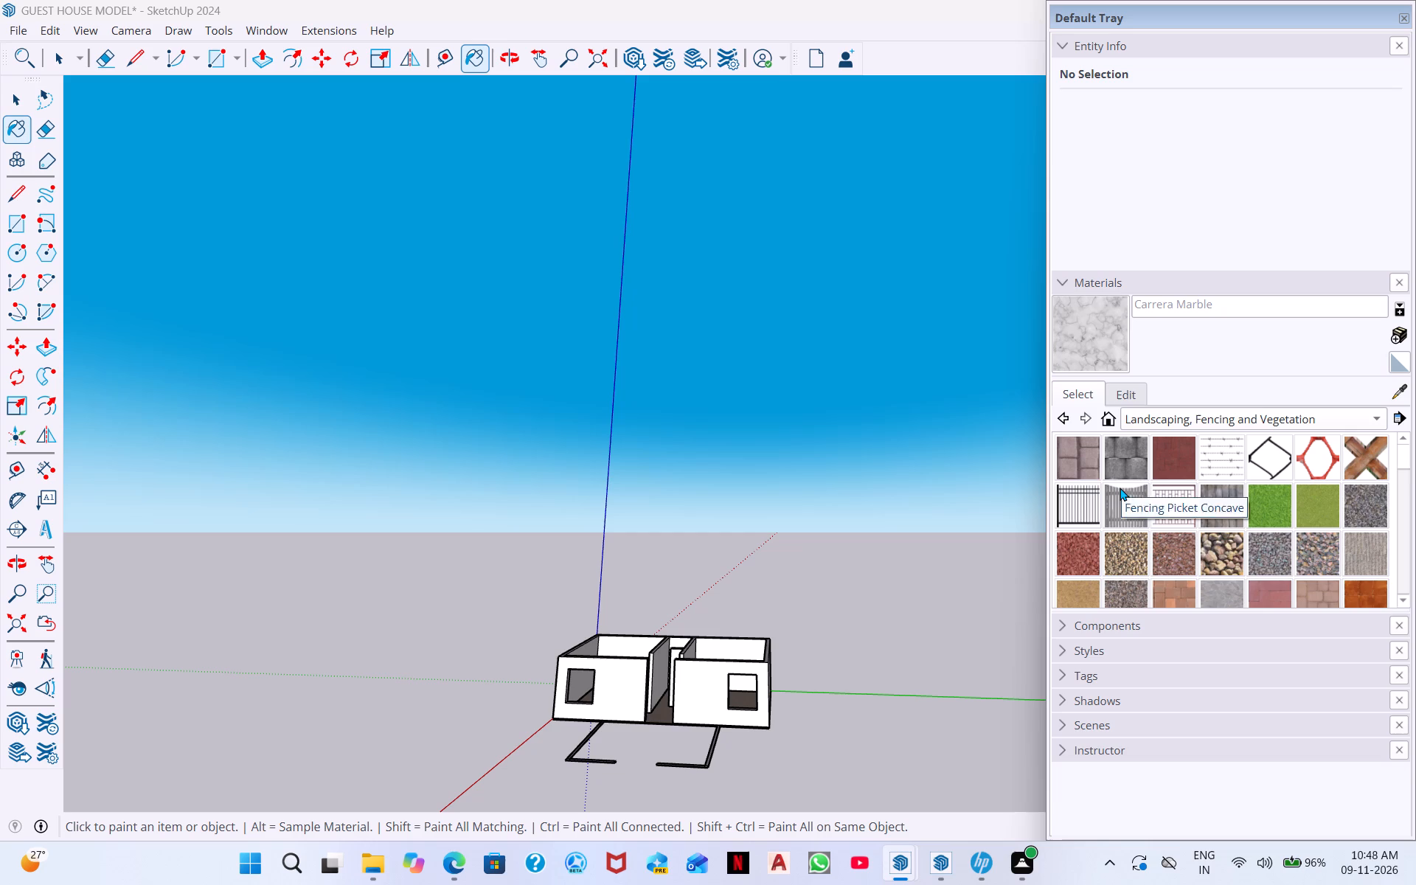
{"action": "scroll", "coordinate": [1120, 487], "scroll_direction": "down", "scroll_amount": 1}
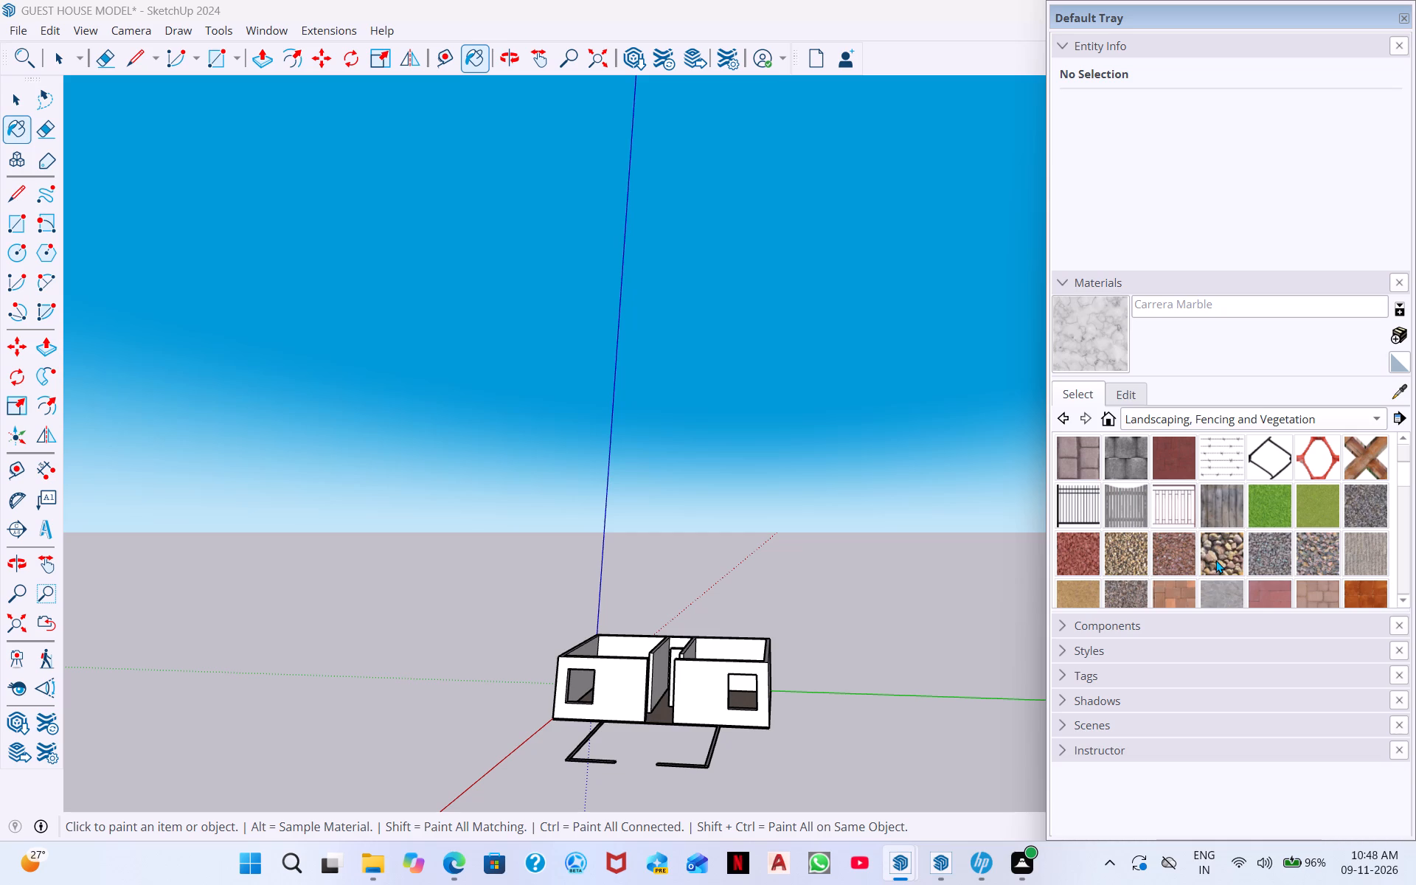
{"action": "scroll", "coordinate": [1215, 560], "scroll_direction": "down", "scroll_amount": 5}
{"action": "scroll", "coordinate": [1154, 485], "scroll_direction": "up", "scroll_amount": 4}
{"action": "scroll", "coordinate": [1176, 551], "scroll_direction": "down", "scroll_amount": 2}
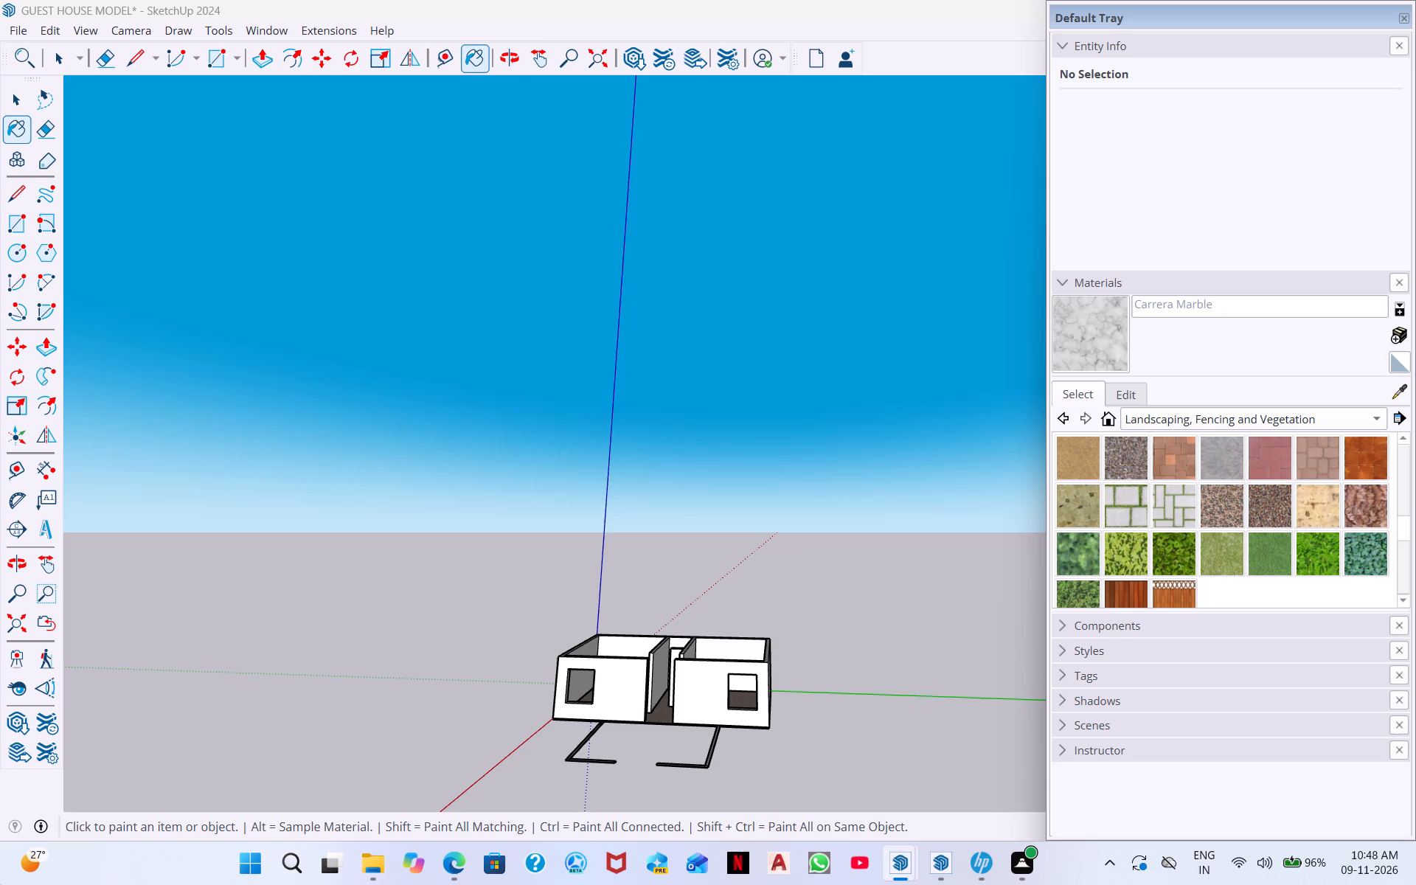
{"action": "scroll", "coordinate": [1211, 485], "scroll_direction": "up", "scroll_amount": 5}
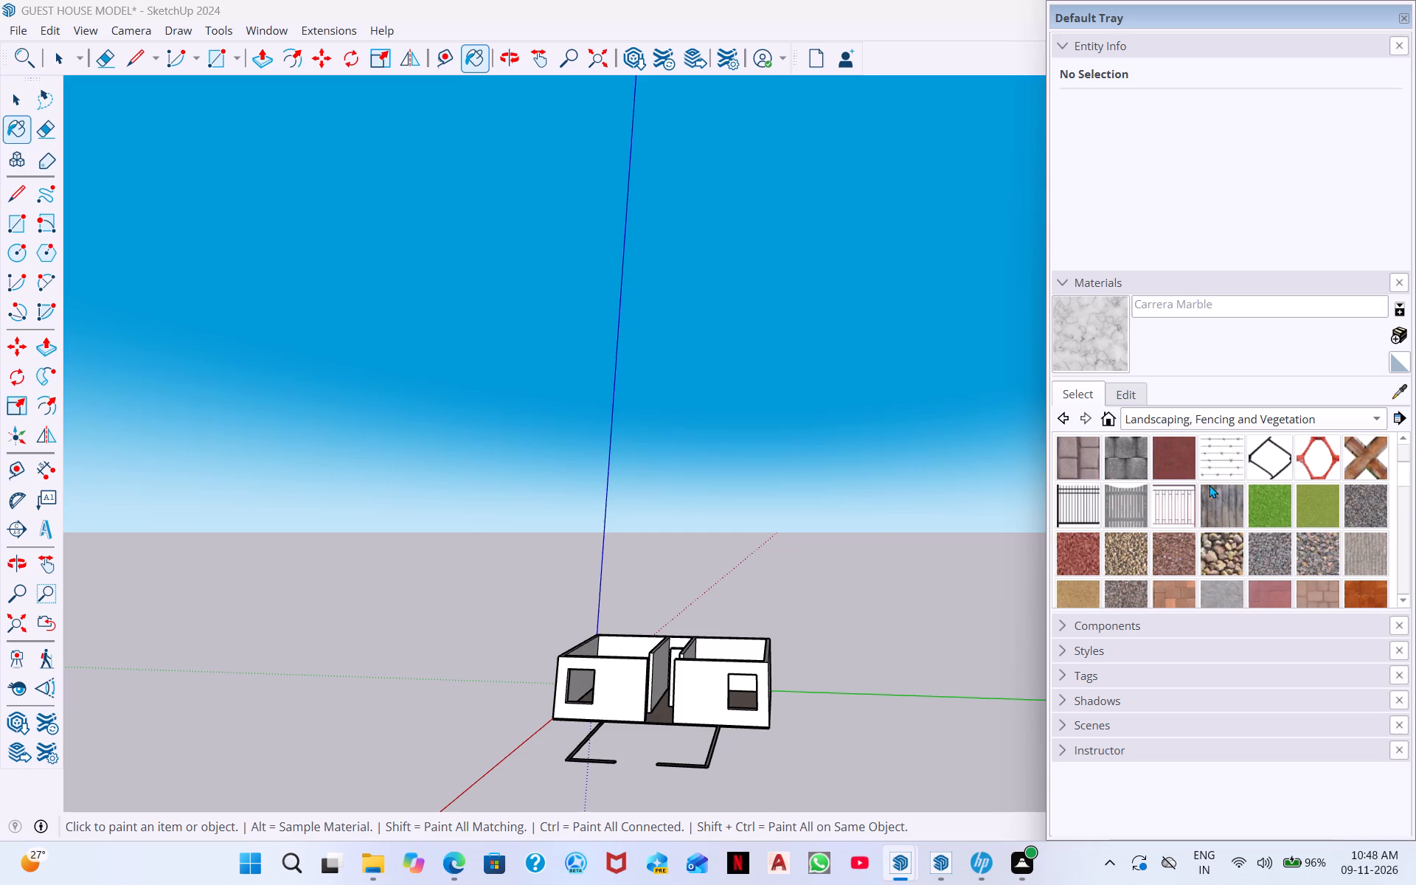
{"action": "scroll", "coordinate": [1339, 499], "scroll_direction": "up", "scroll_amount": 2}
Browse the Colors-Named and the Brick, Cladding and Siding materials, previewing Beadboard.
{"action": "left_click", "coordinate": [1185, 425]}
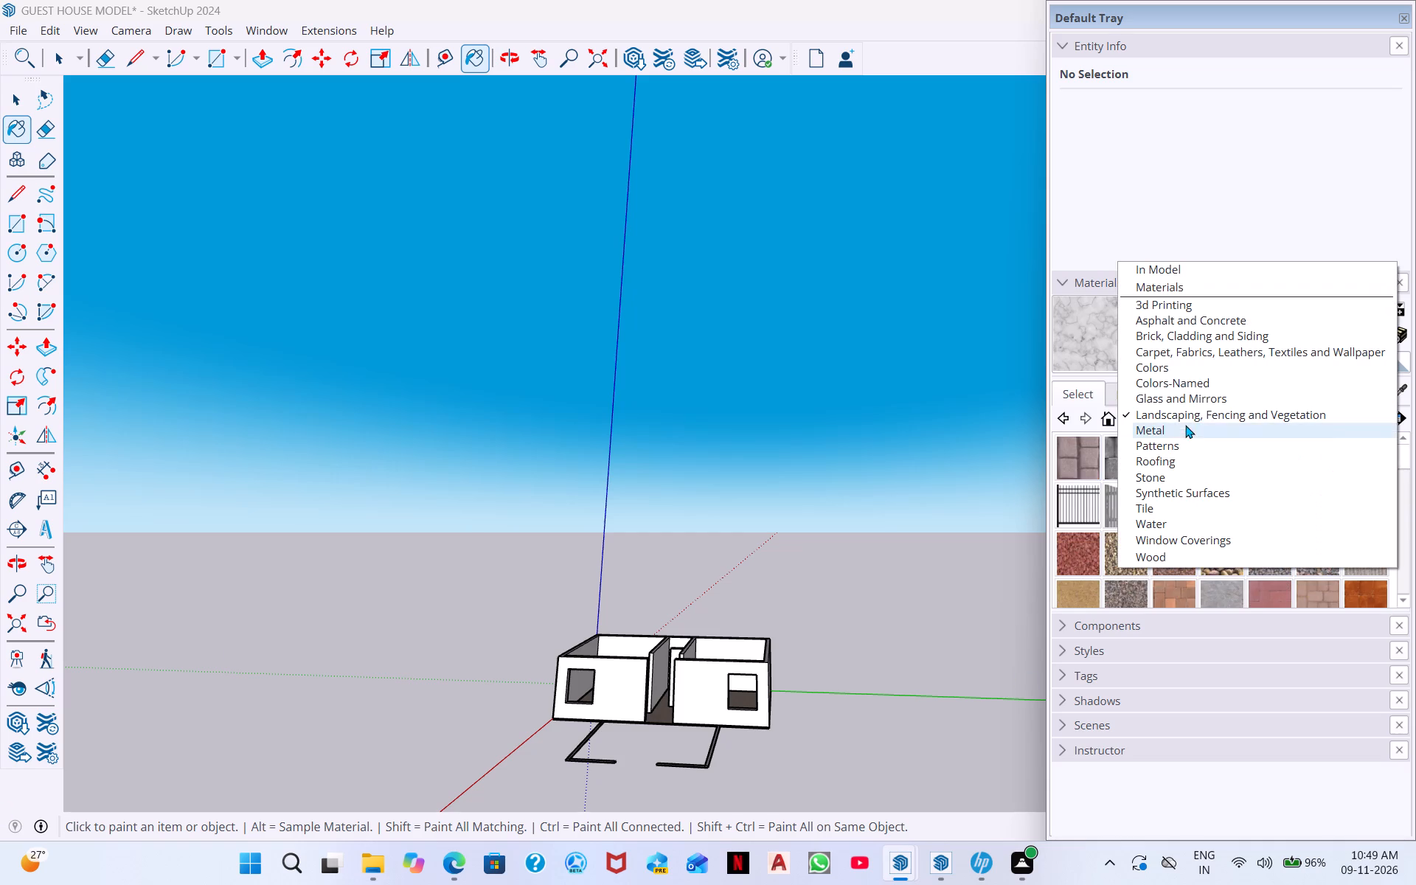
{"action": "left_click", "coordinate": [1199, 380]}
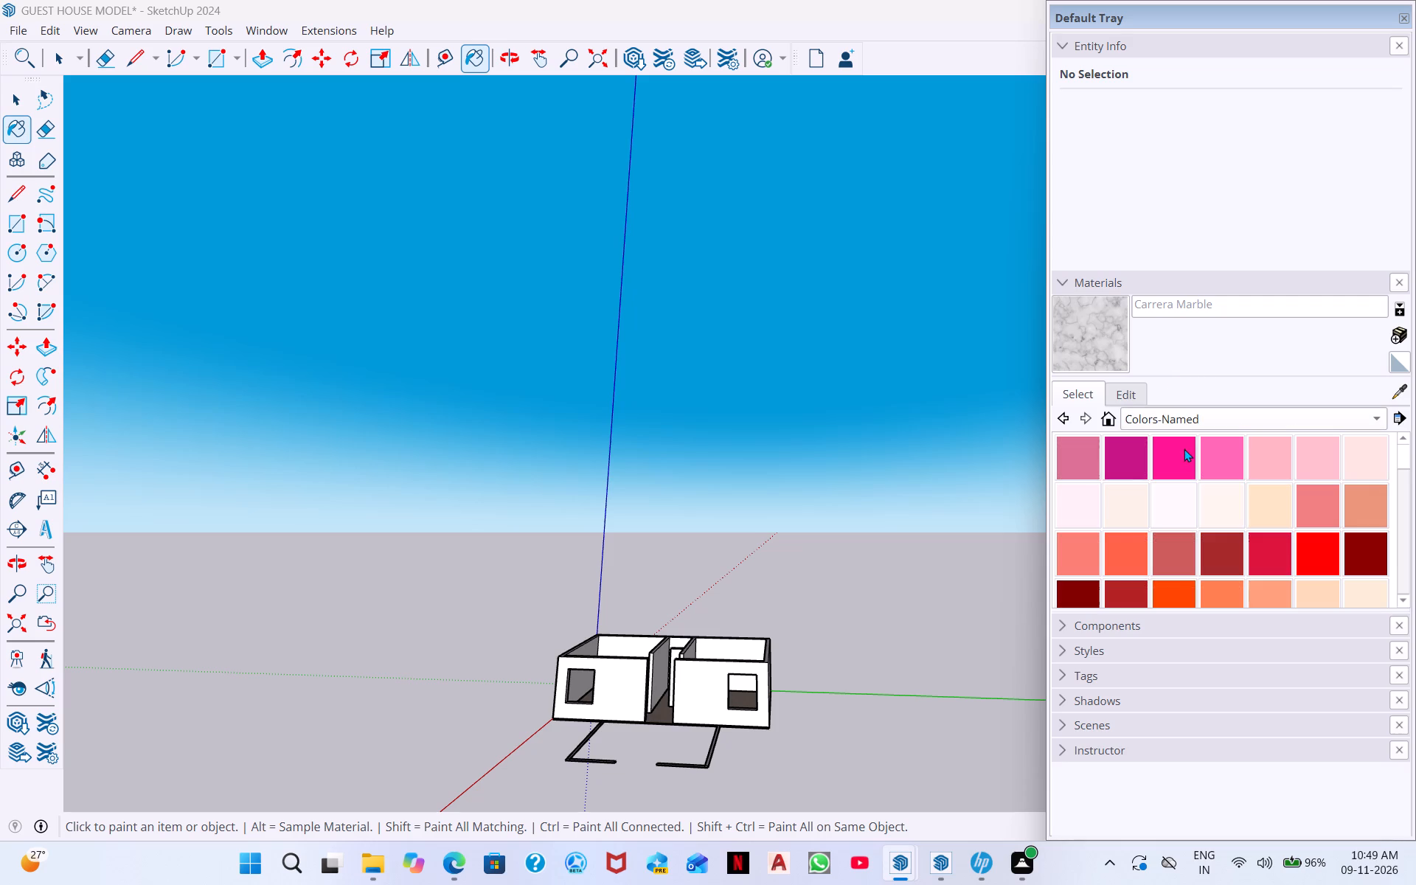
{"action": "left_click", "coordinate": [1185, 417]}
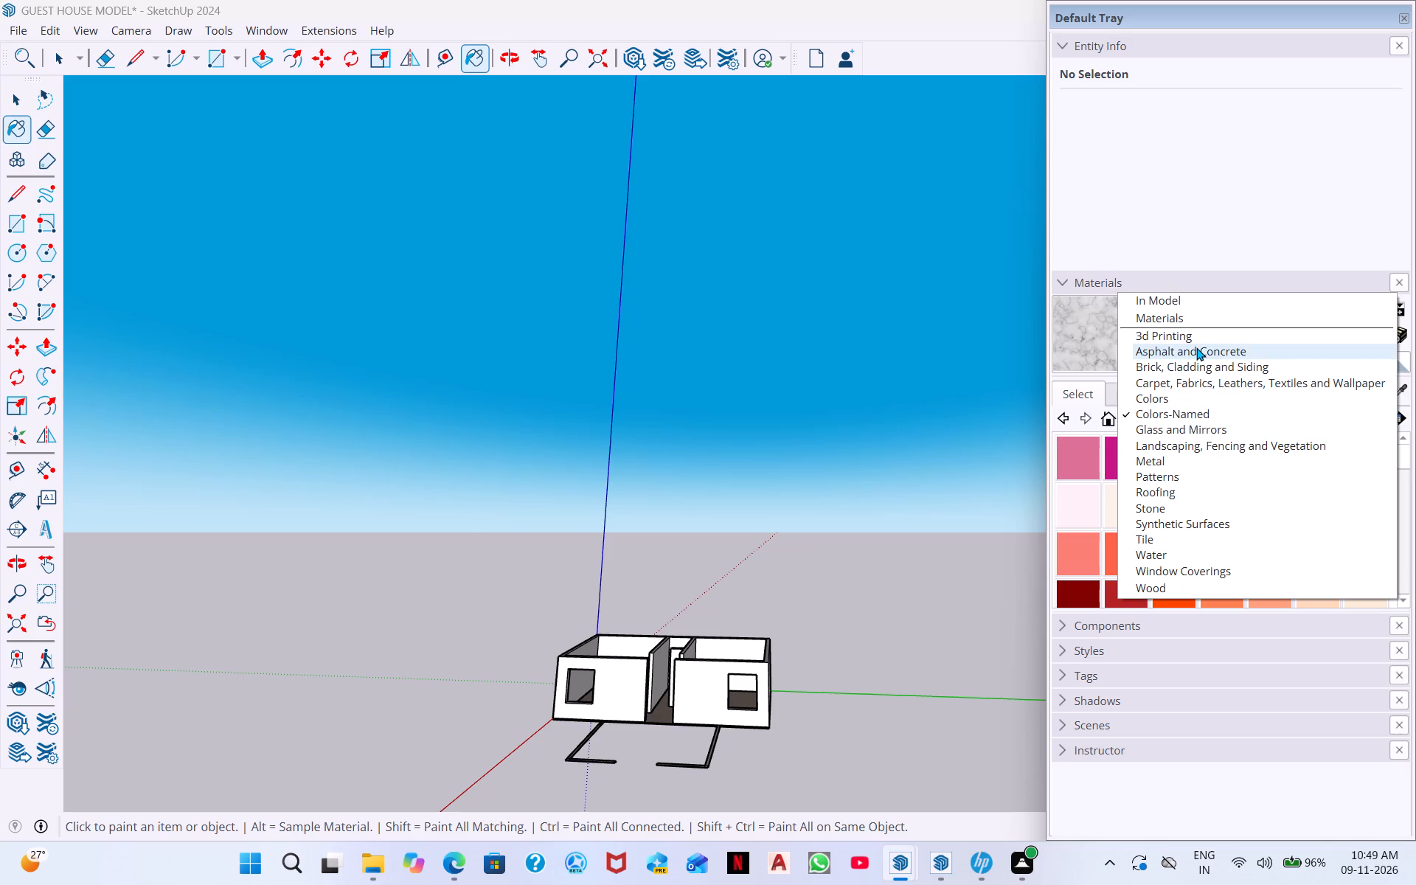
{"action": "left_click", "coordinate": [1202, 368]}
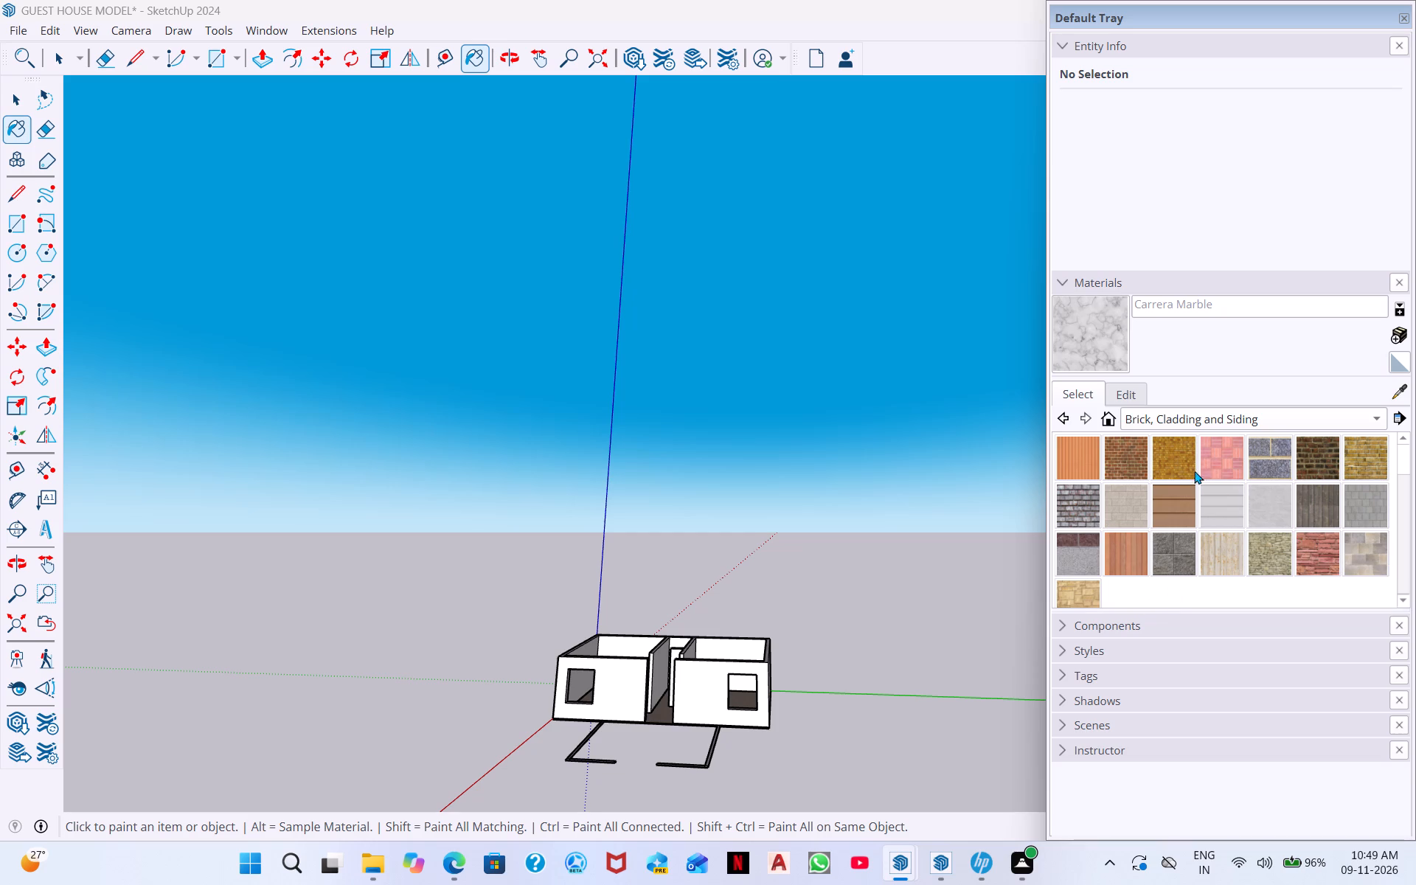
{"action": "left_click", "coordinate": [1069, 455]}
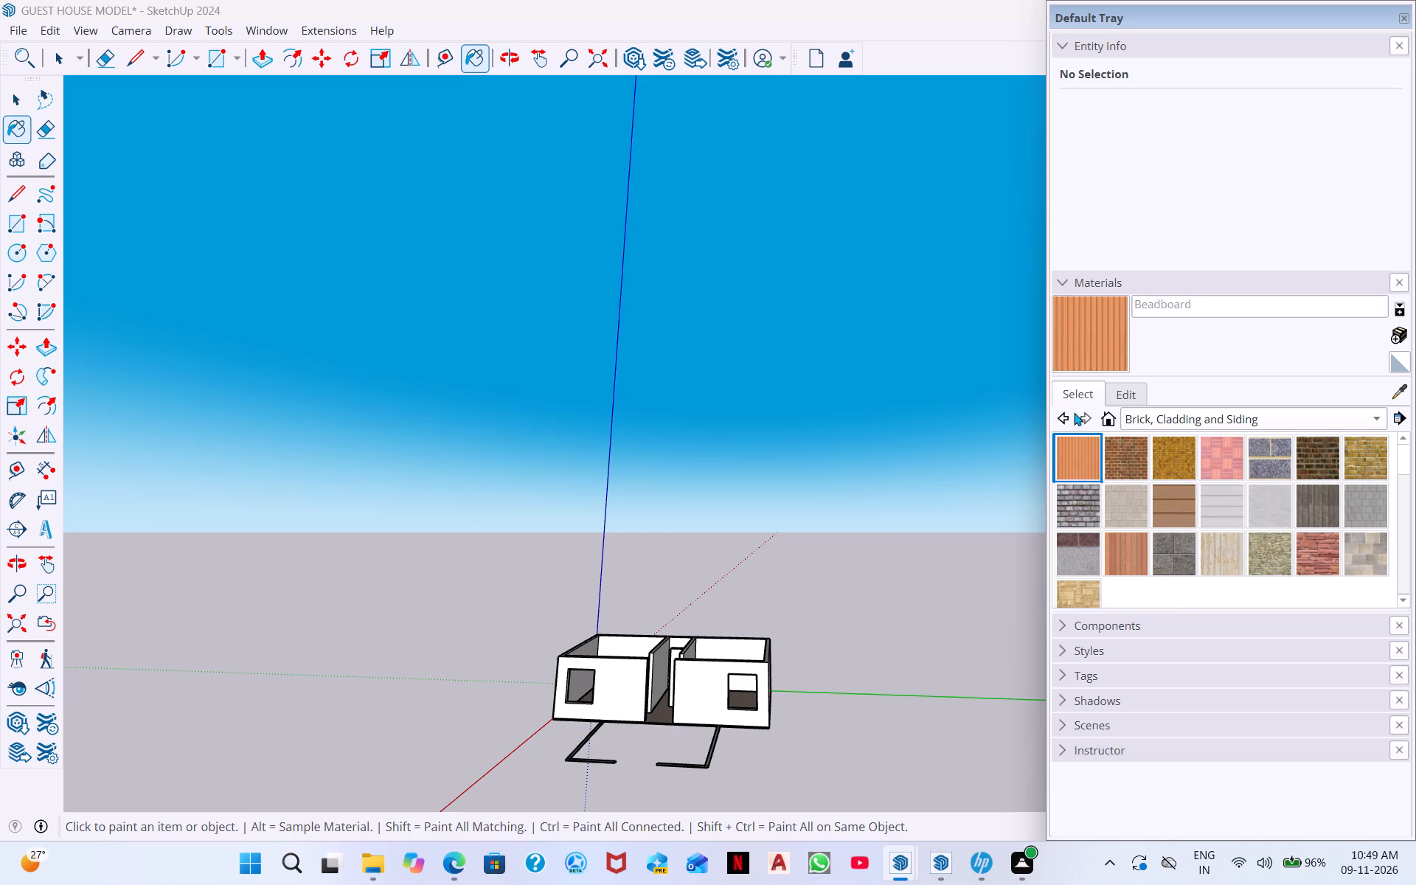
{"action": "scroll", "coordinate": [1108, 340], "scroll_direction": "up", "scroll_amount": 6}
{"action": "scroll", "coordinate": [1101, 546], "scroll_direction": "down", "scroll_amount": 4}
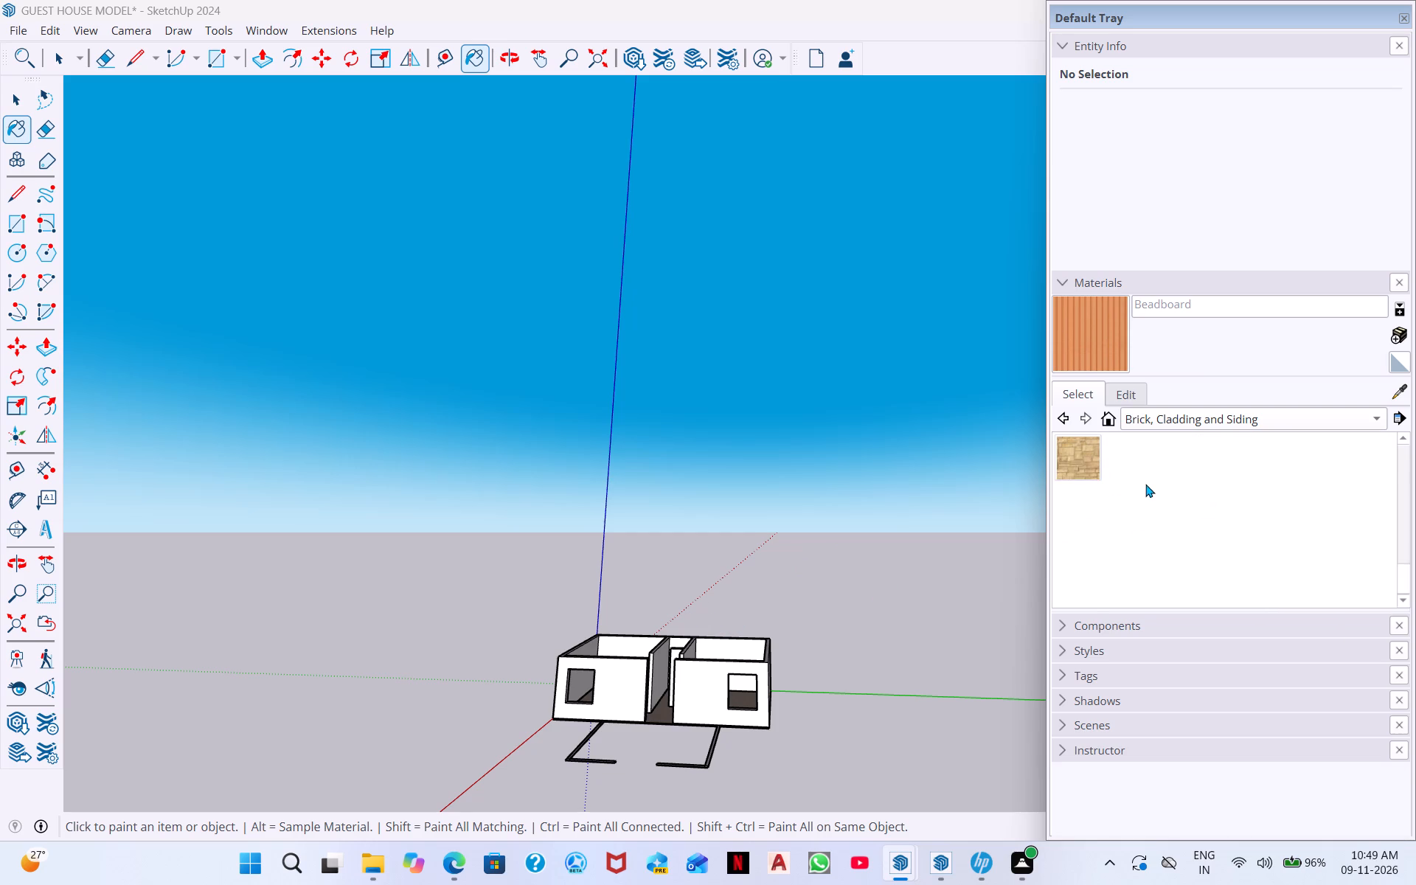
{"action": "scroll", "coordinate": [1145, 484], "scroll_direction": "up", "scroll_amount": 5}
Browse the Asphalt and Concrete materials, previewing Concrete Scored Jointless, Blacktop New and Polished Concrete Old.
{"action": "left_click", "coordinate": [1219, 420]}
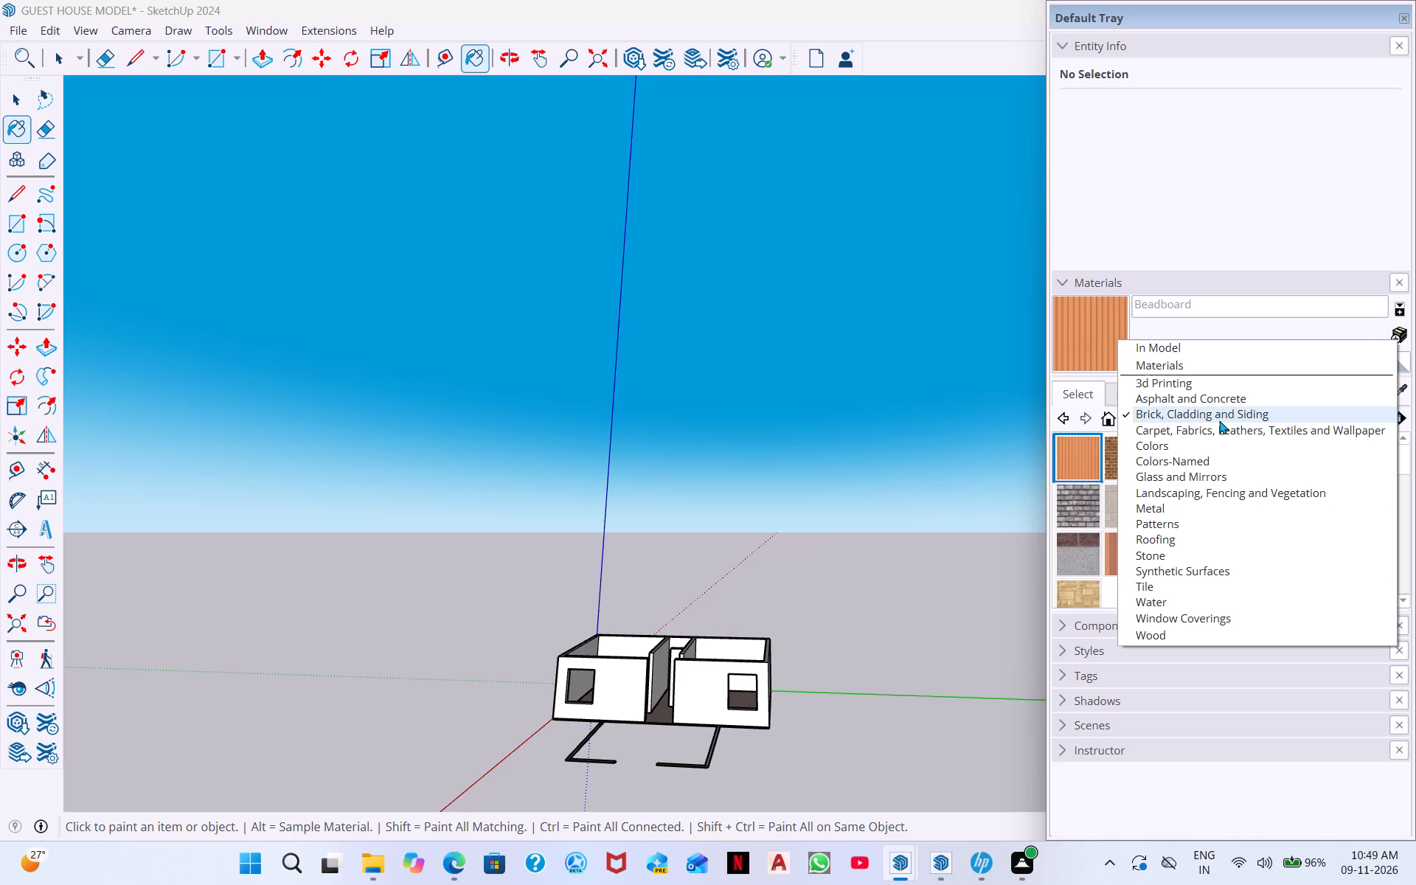
{"action": "left_click", "coordinate": [1181, 403]}
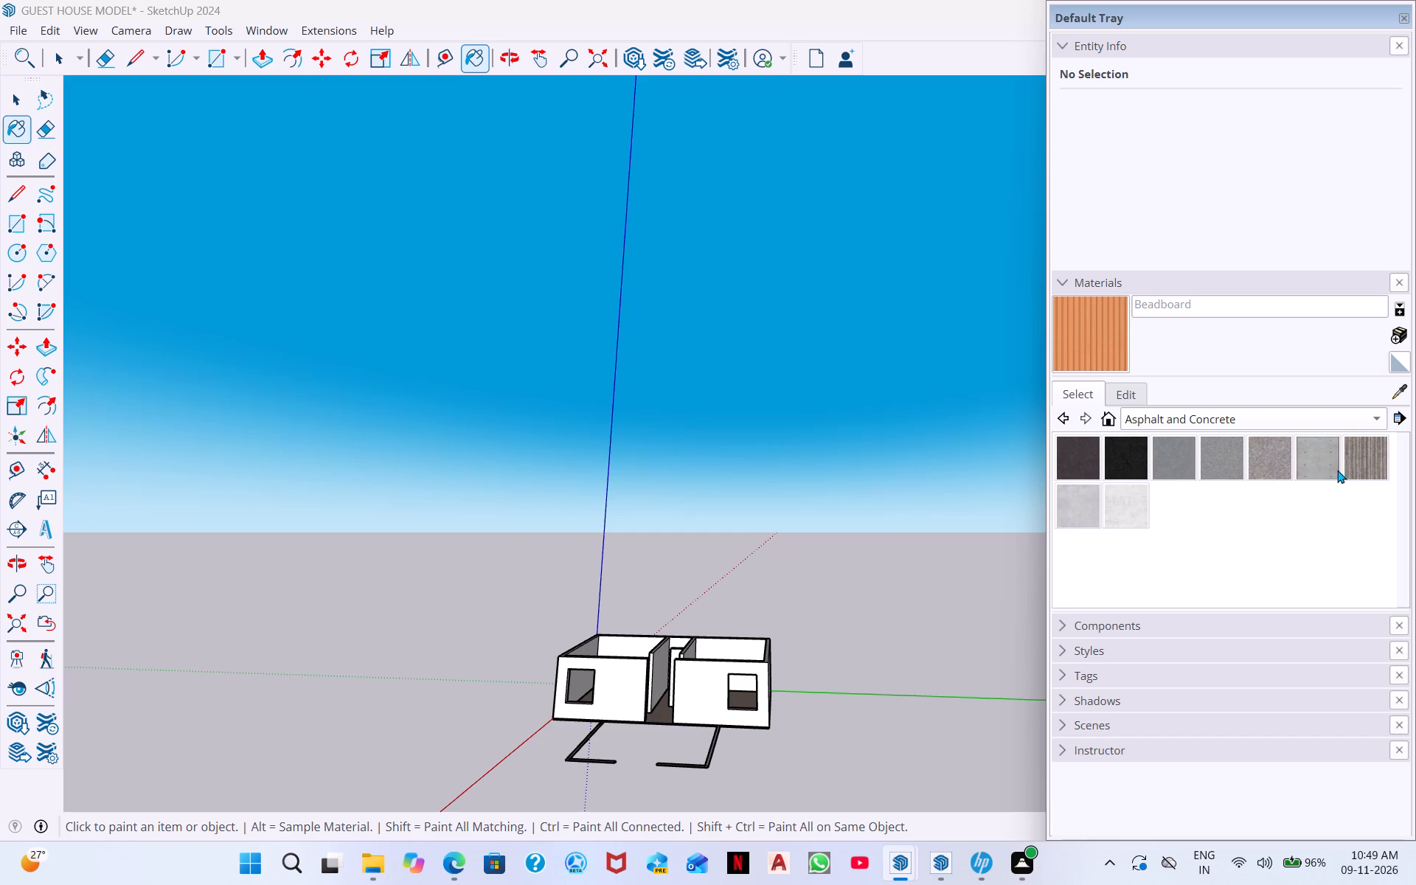
{"action": "left_click", "coordinate": [1351, 466]}
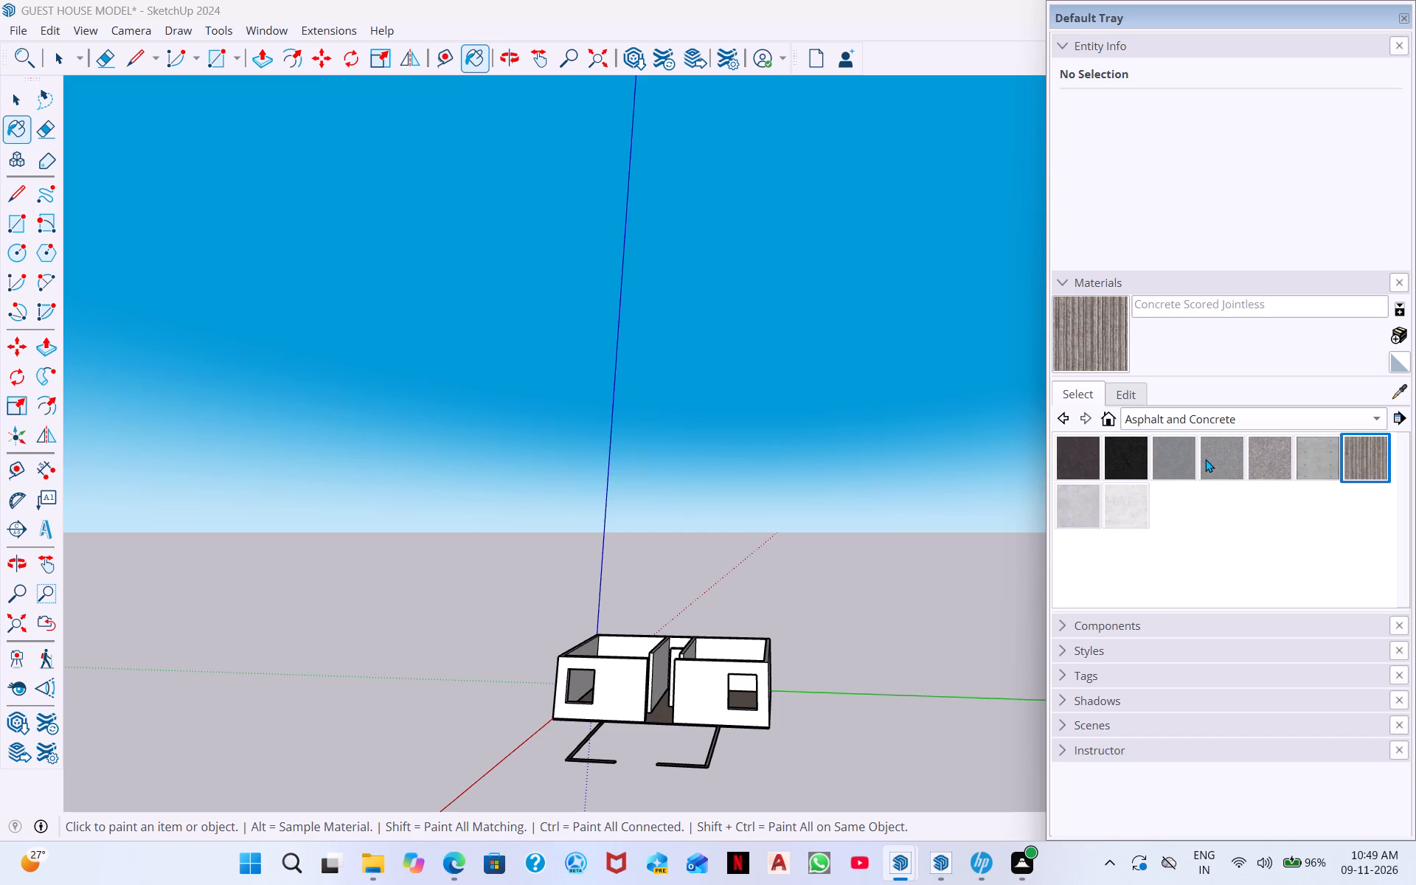
{"action": "left_click", "coordinate": [1205, 459]}
{"action": "left_click", "coordinate": [1170, 465]}
{"action": "left_click", "coordinate": [1136, 468]}
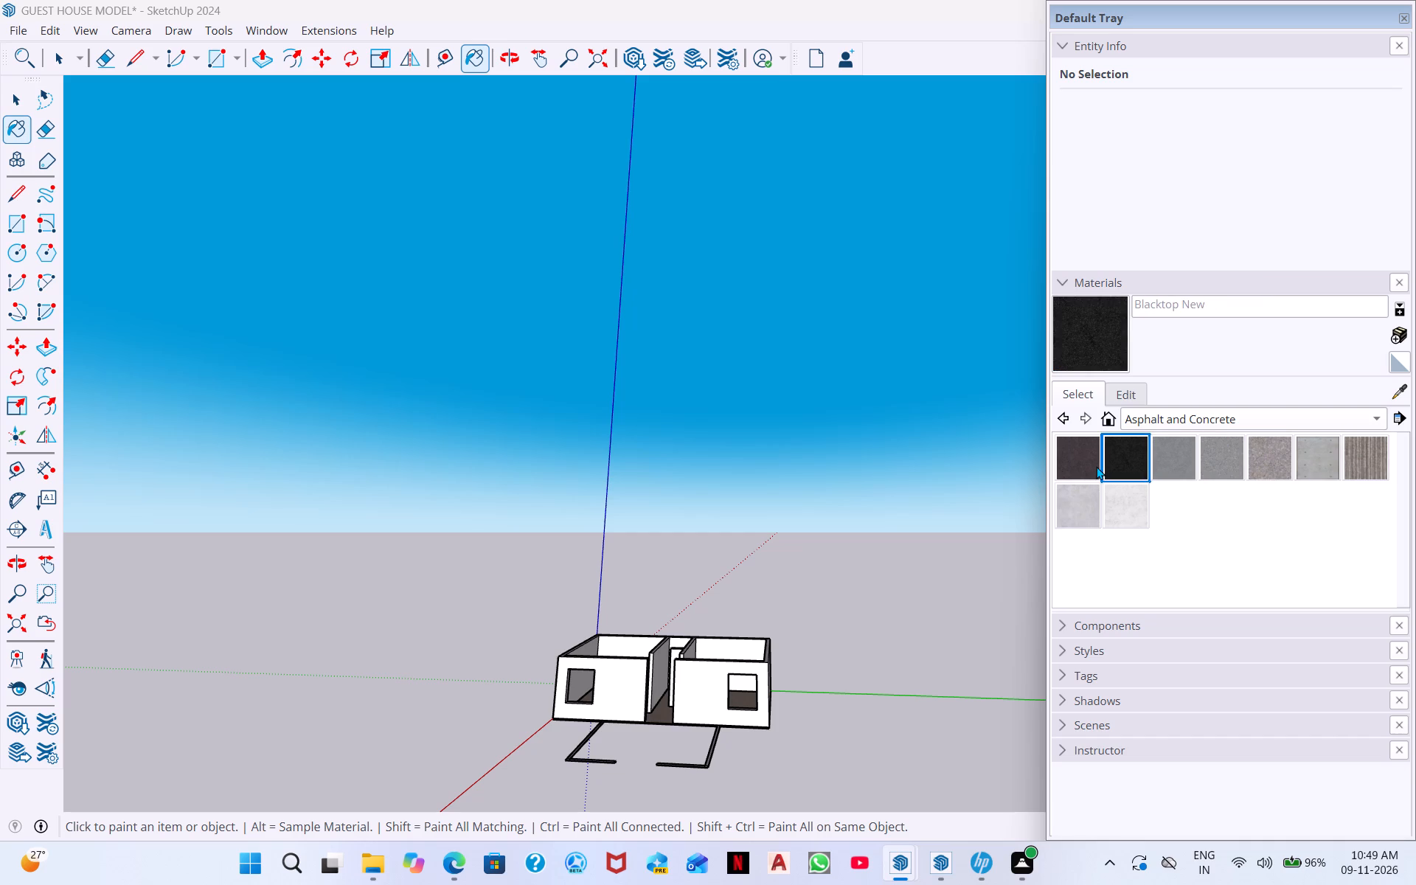
{"action": "left_click", "coordinate": [1096, 466]}
{"action": "left_click", "coordinate": [1088, 493]}
{"action": "left_click", "coordinate": [1127, 501]}
Look through the Synthetic Surfaces, Water and Window Coverings material collections.
{"action": "left_click", "coordinate": [1177, 417]}
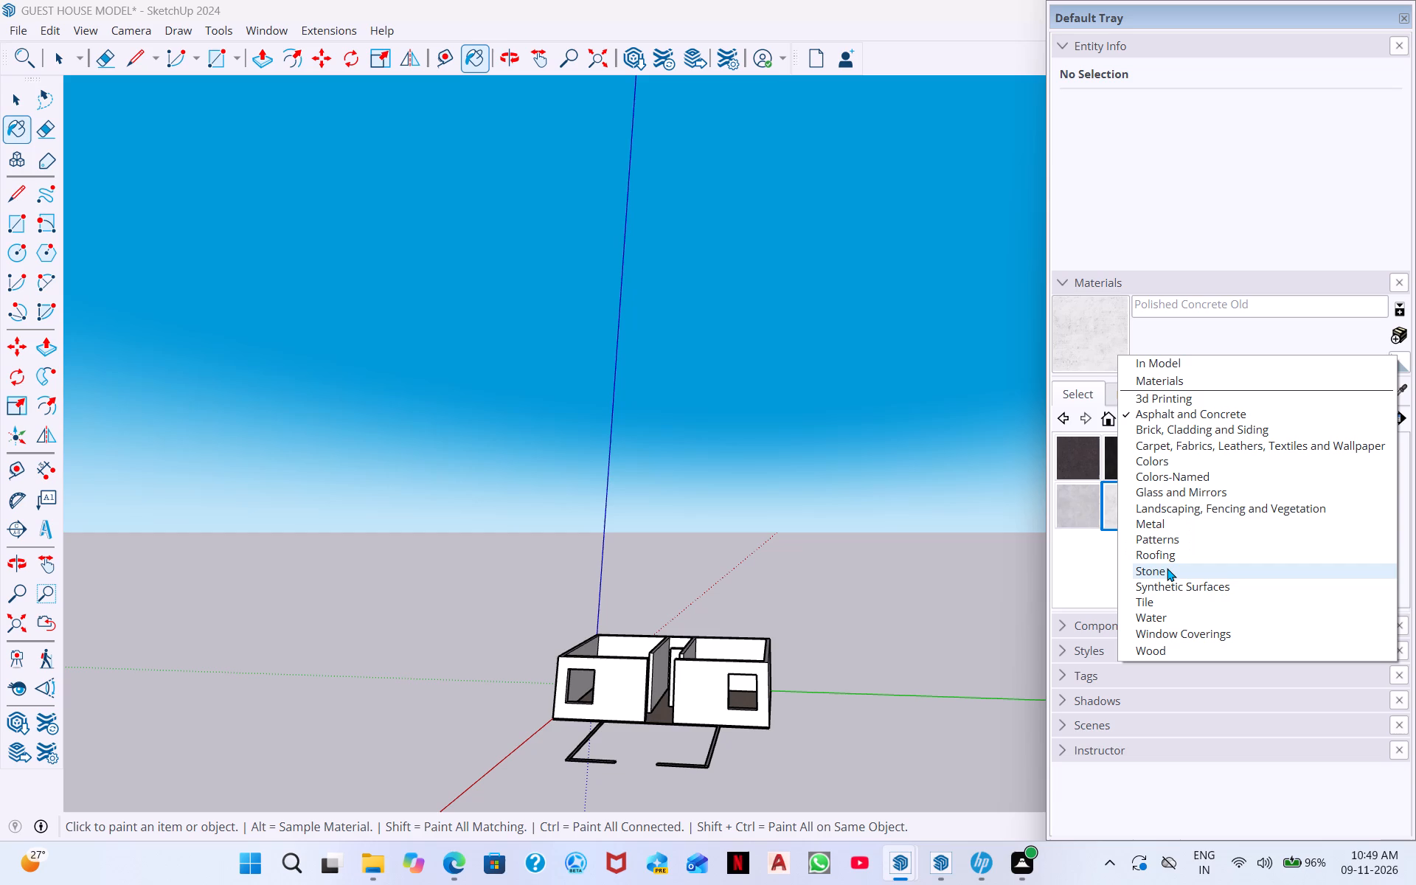
{"action": "double_click", "coordinate": [1184, 586]}
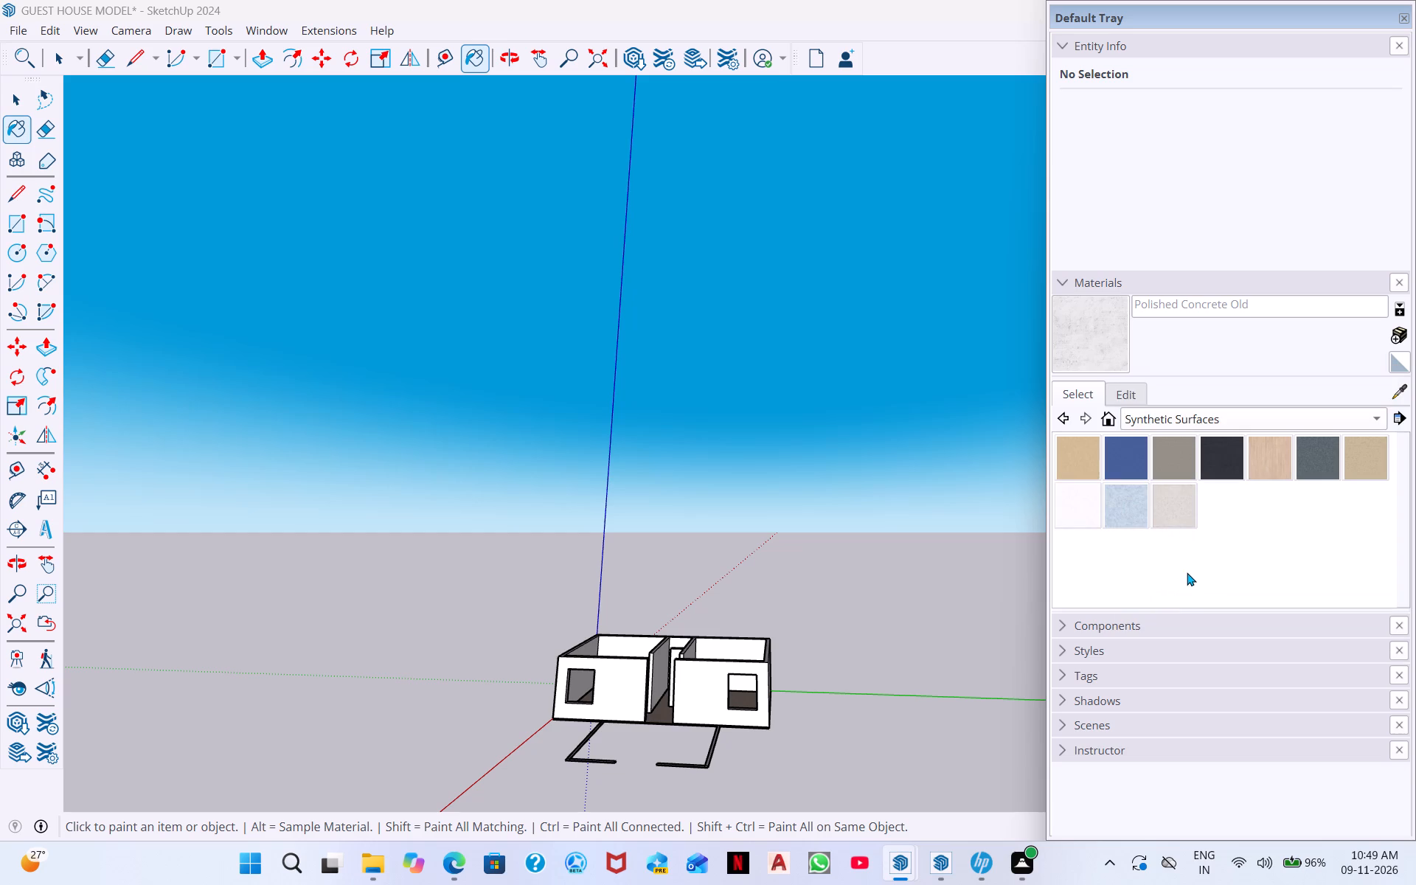
{"action": "left_click", "coordinate": [1185, 423]}
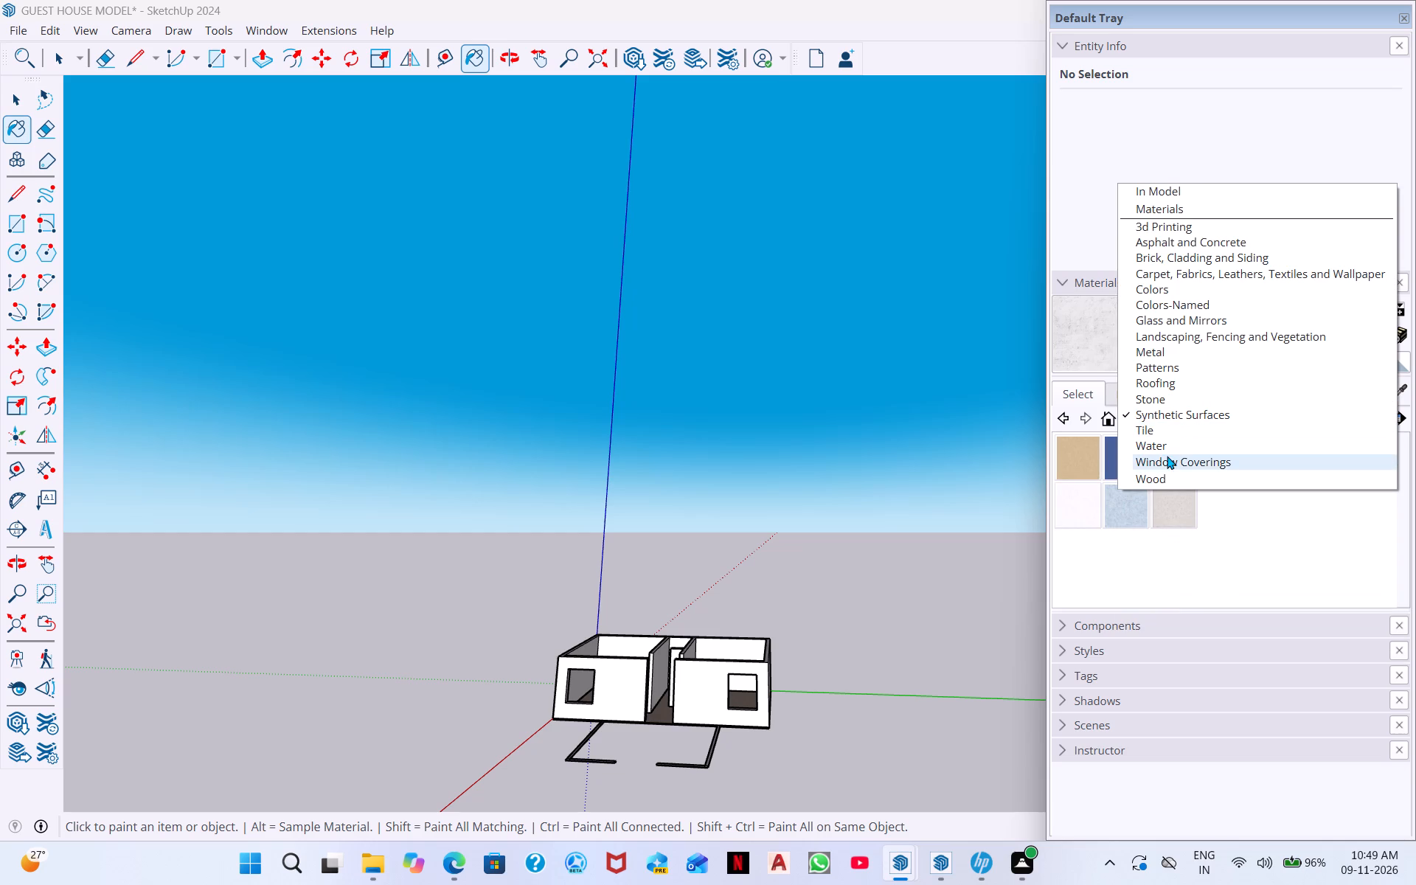
{"action": "left_click", "coordinate": [1176, 448]}
{"action": "left_click", "coordinate": [1188, 415]}
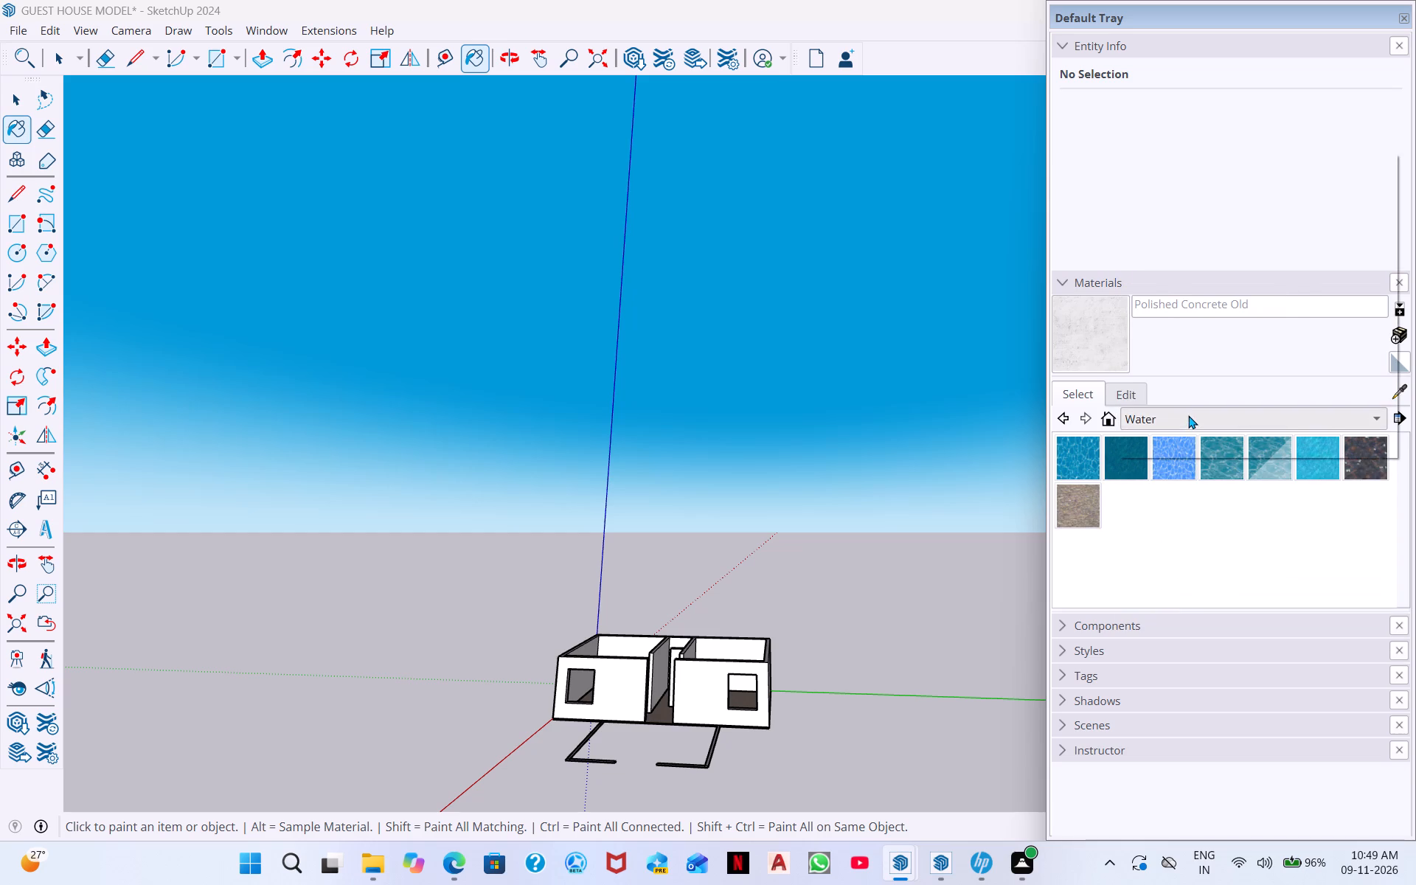
{"action": "left_click", "coordinate": [1184, 428]}
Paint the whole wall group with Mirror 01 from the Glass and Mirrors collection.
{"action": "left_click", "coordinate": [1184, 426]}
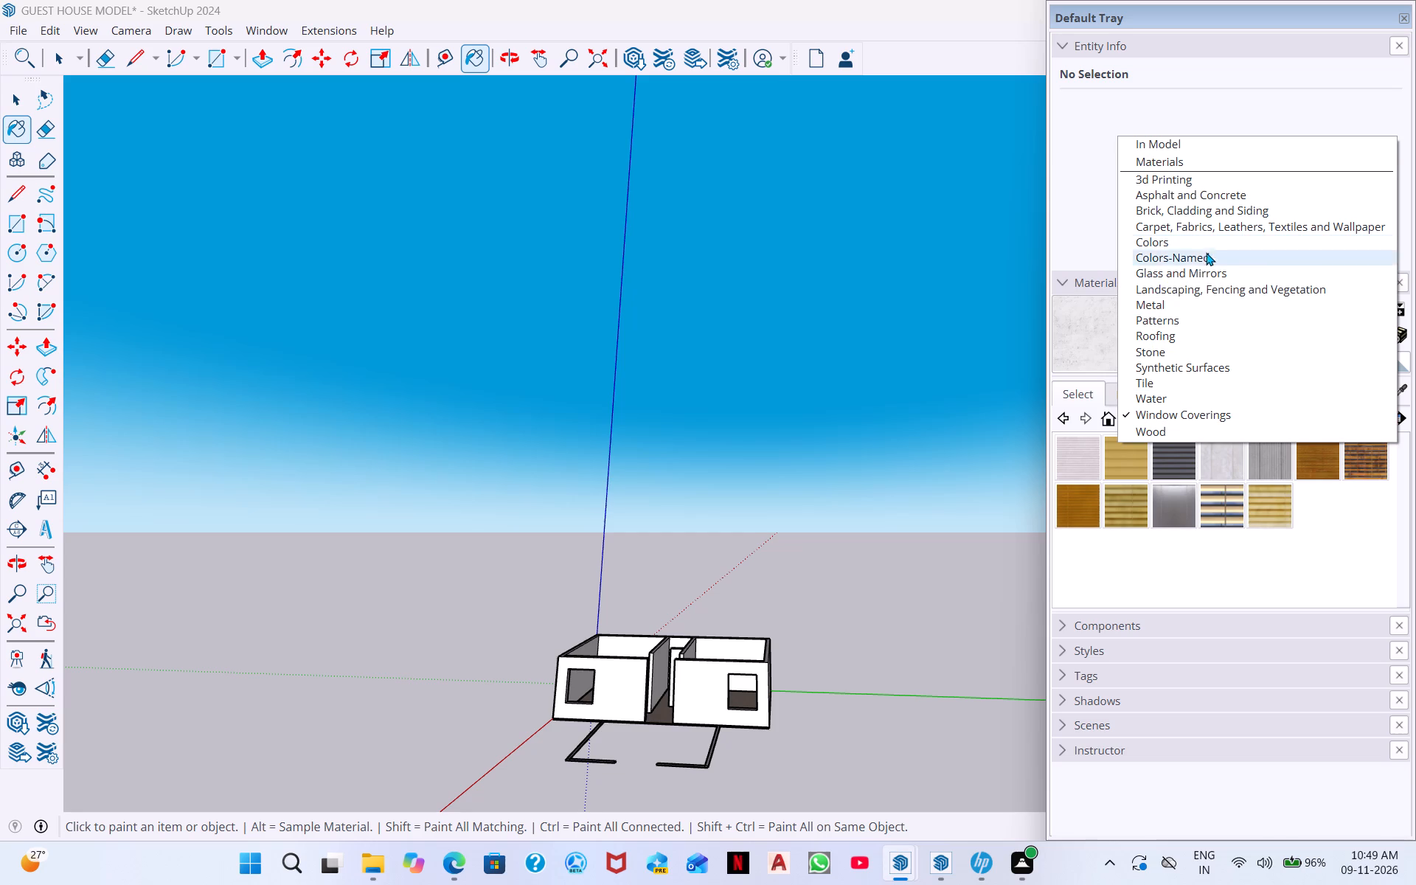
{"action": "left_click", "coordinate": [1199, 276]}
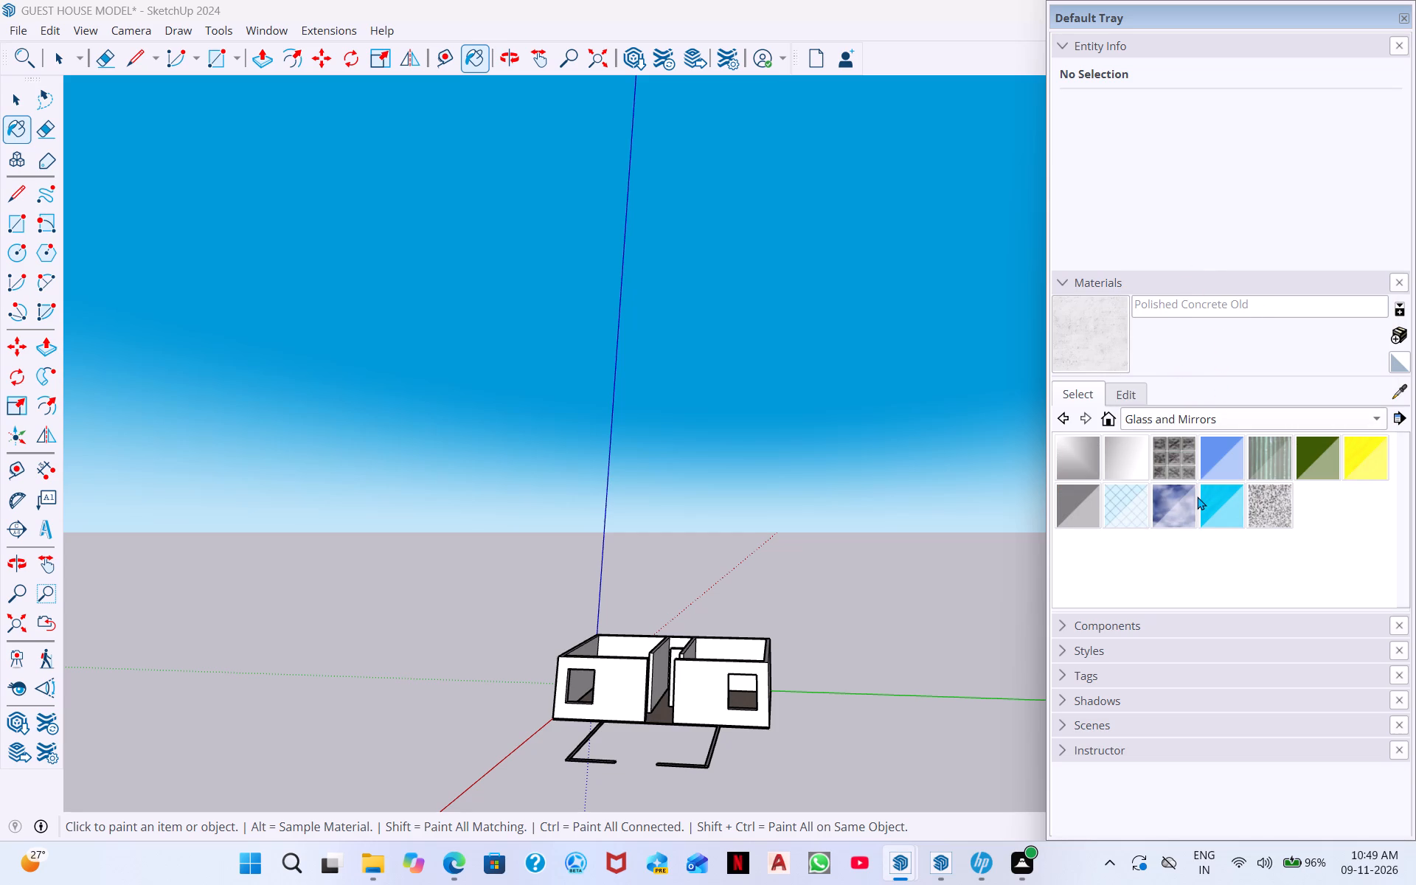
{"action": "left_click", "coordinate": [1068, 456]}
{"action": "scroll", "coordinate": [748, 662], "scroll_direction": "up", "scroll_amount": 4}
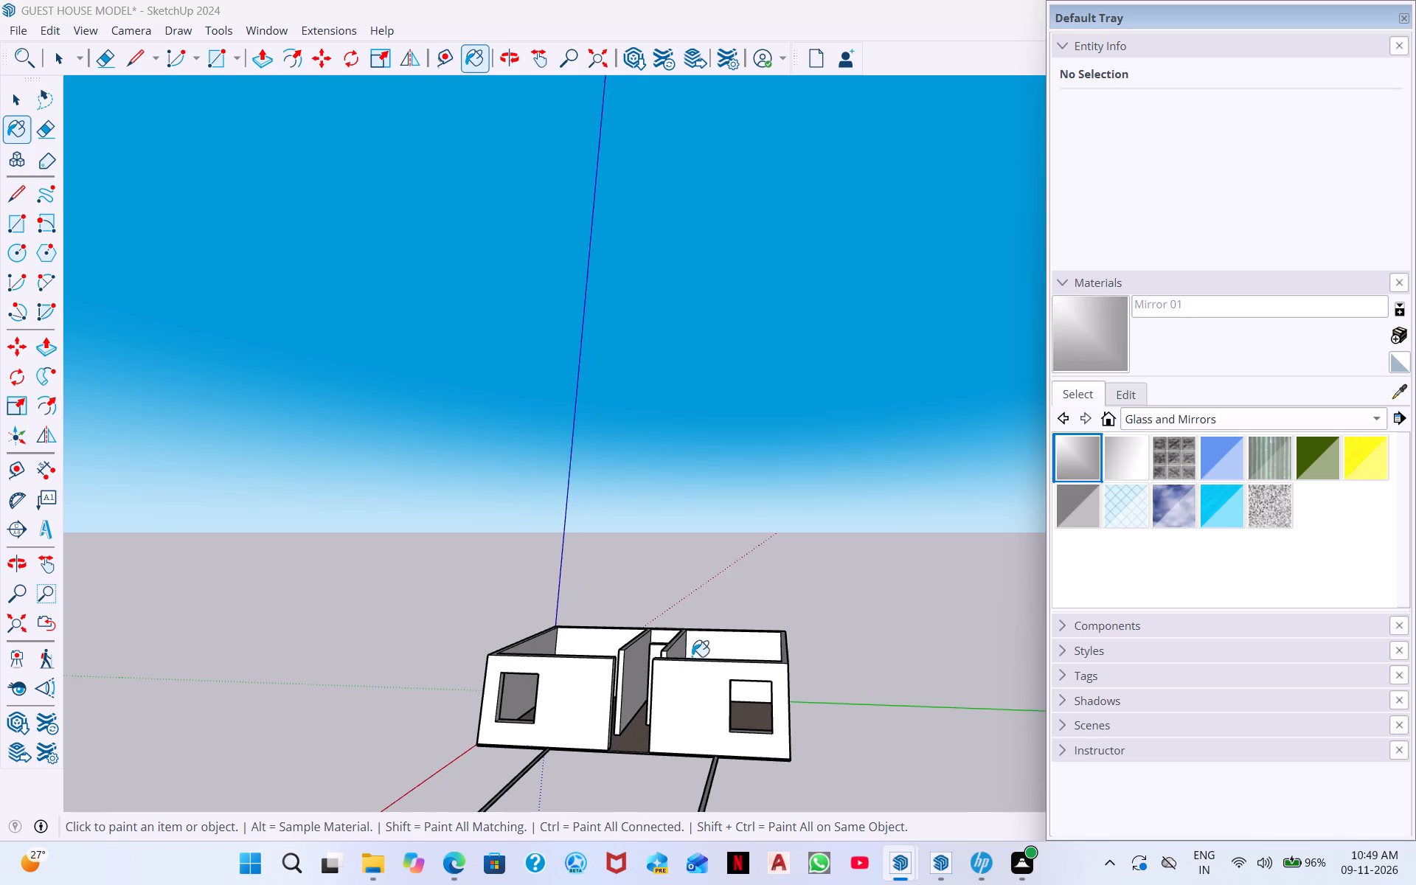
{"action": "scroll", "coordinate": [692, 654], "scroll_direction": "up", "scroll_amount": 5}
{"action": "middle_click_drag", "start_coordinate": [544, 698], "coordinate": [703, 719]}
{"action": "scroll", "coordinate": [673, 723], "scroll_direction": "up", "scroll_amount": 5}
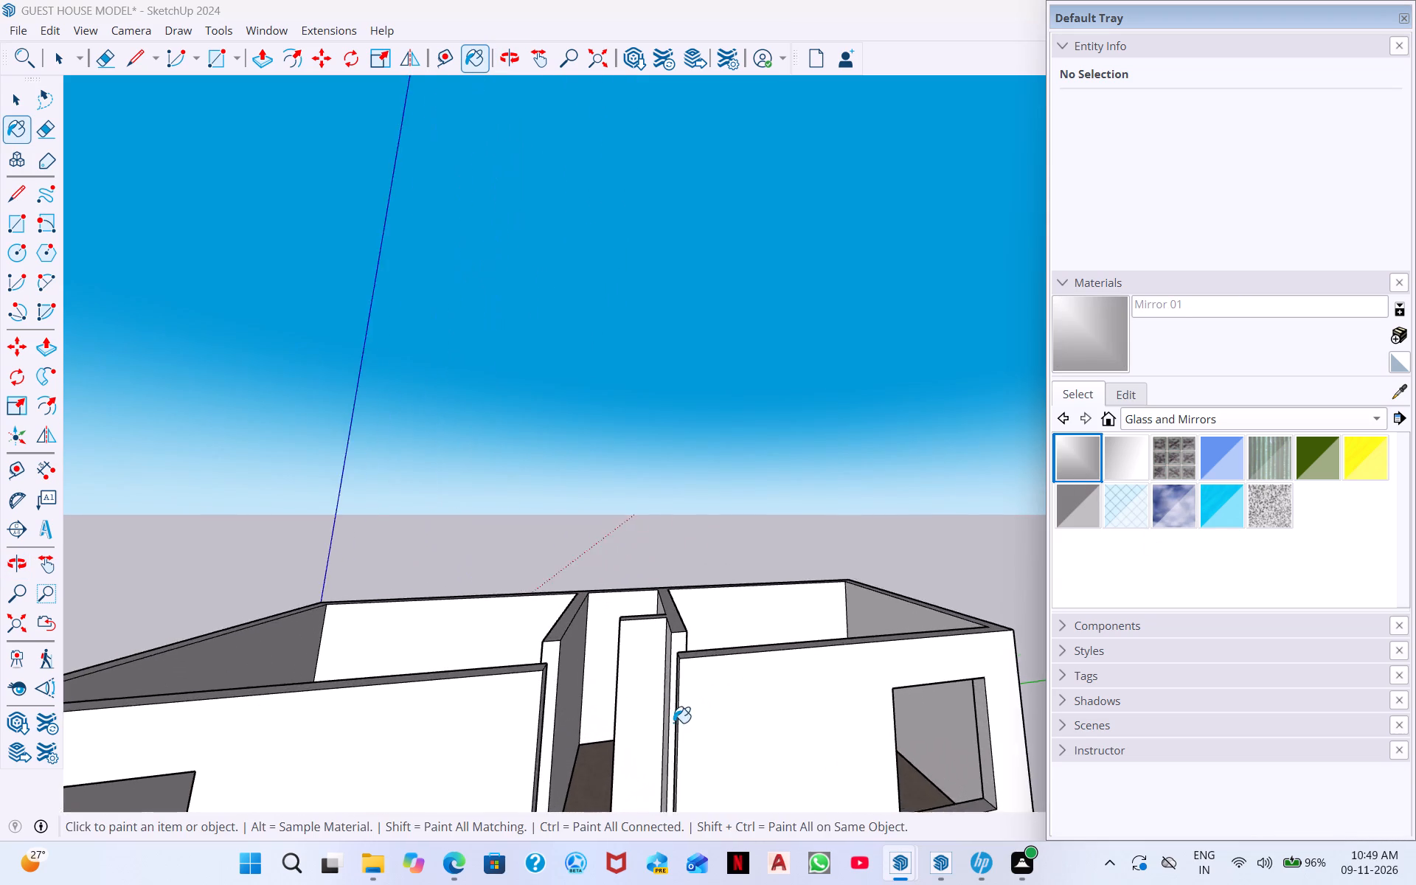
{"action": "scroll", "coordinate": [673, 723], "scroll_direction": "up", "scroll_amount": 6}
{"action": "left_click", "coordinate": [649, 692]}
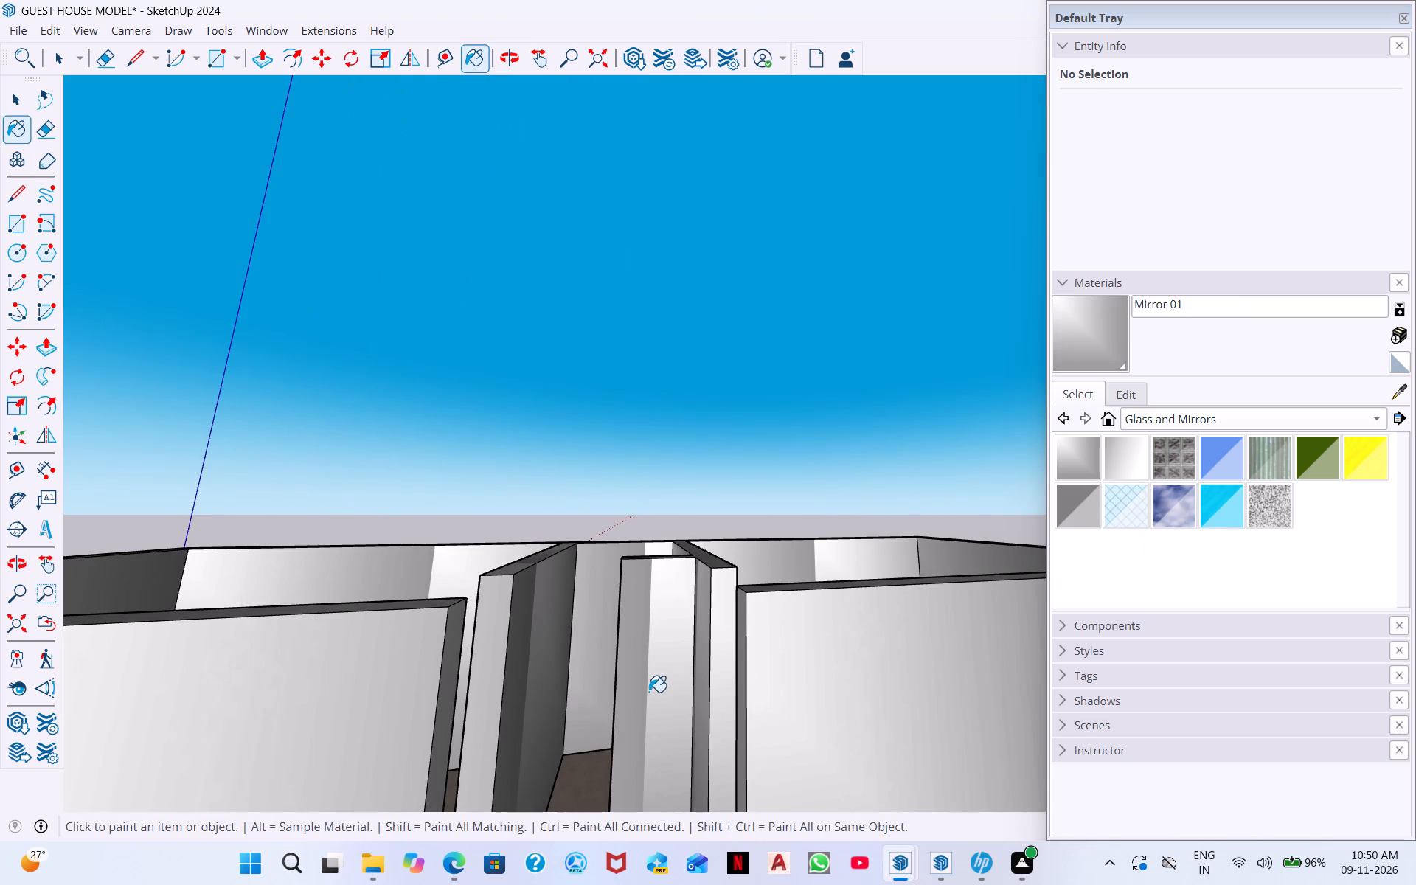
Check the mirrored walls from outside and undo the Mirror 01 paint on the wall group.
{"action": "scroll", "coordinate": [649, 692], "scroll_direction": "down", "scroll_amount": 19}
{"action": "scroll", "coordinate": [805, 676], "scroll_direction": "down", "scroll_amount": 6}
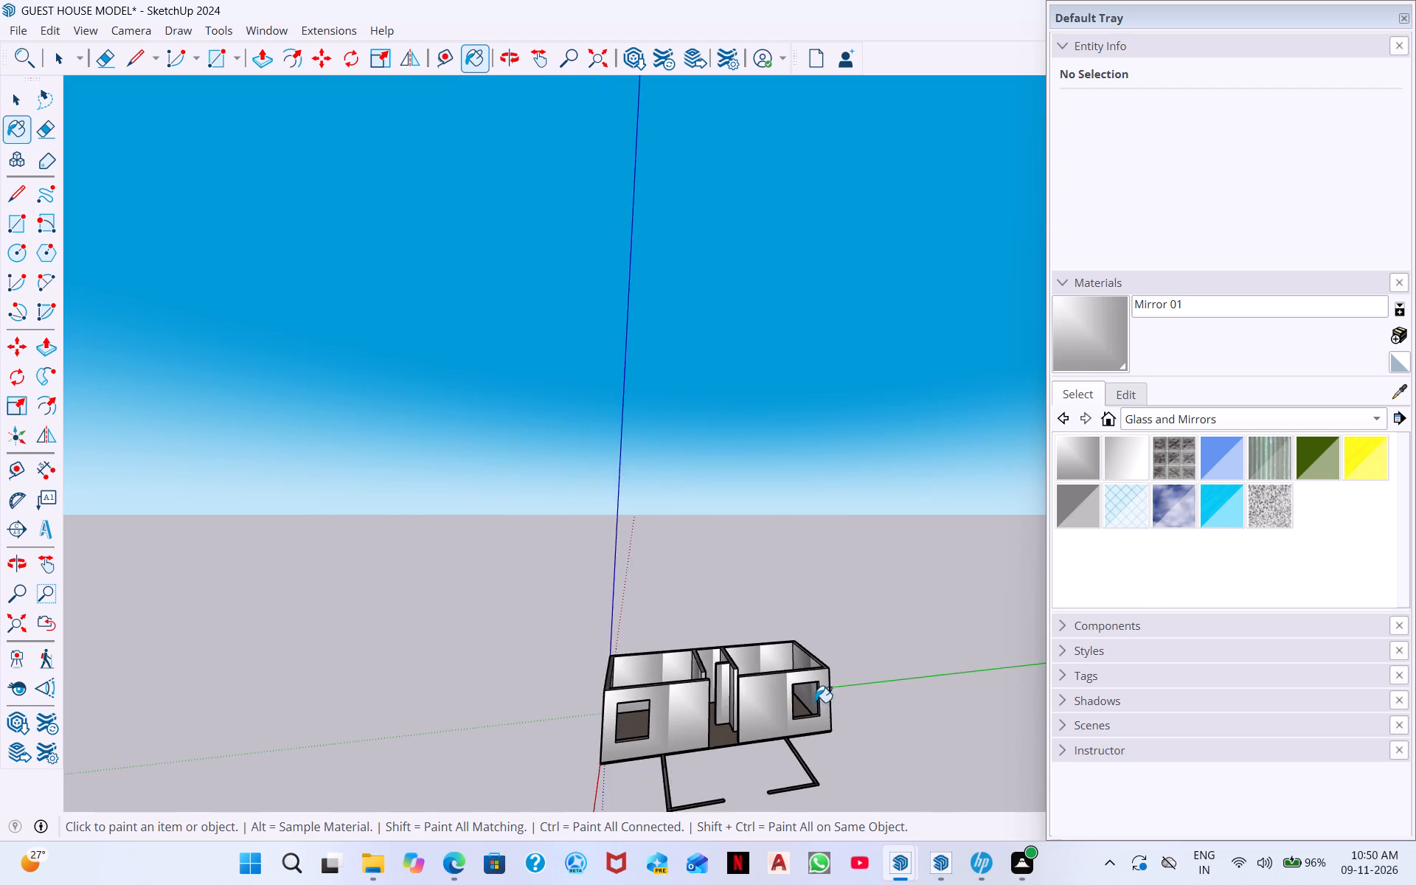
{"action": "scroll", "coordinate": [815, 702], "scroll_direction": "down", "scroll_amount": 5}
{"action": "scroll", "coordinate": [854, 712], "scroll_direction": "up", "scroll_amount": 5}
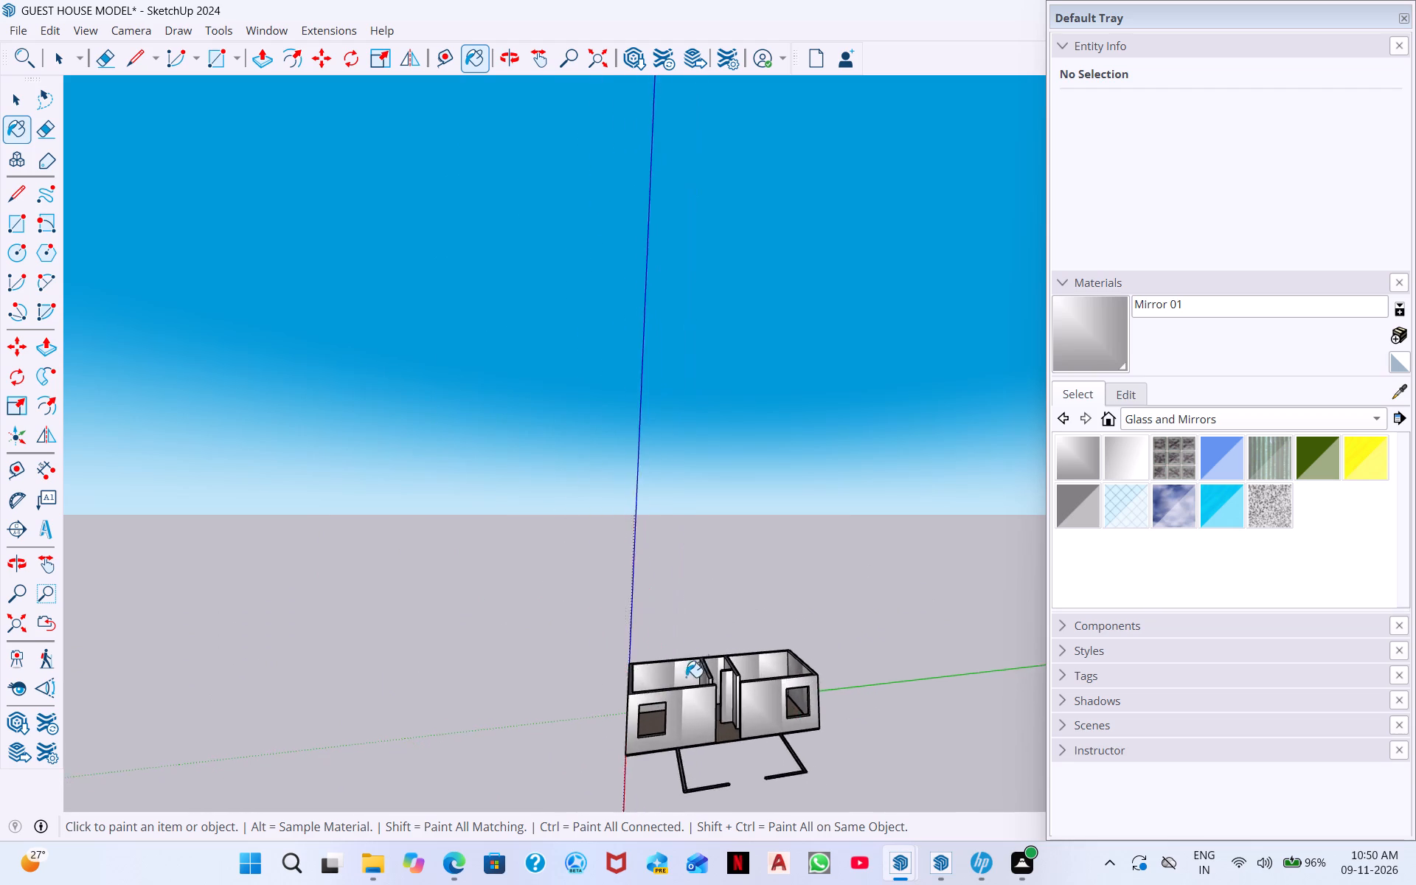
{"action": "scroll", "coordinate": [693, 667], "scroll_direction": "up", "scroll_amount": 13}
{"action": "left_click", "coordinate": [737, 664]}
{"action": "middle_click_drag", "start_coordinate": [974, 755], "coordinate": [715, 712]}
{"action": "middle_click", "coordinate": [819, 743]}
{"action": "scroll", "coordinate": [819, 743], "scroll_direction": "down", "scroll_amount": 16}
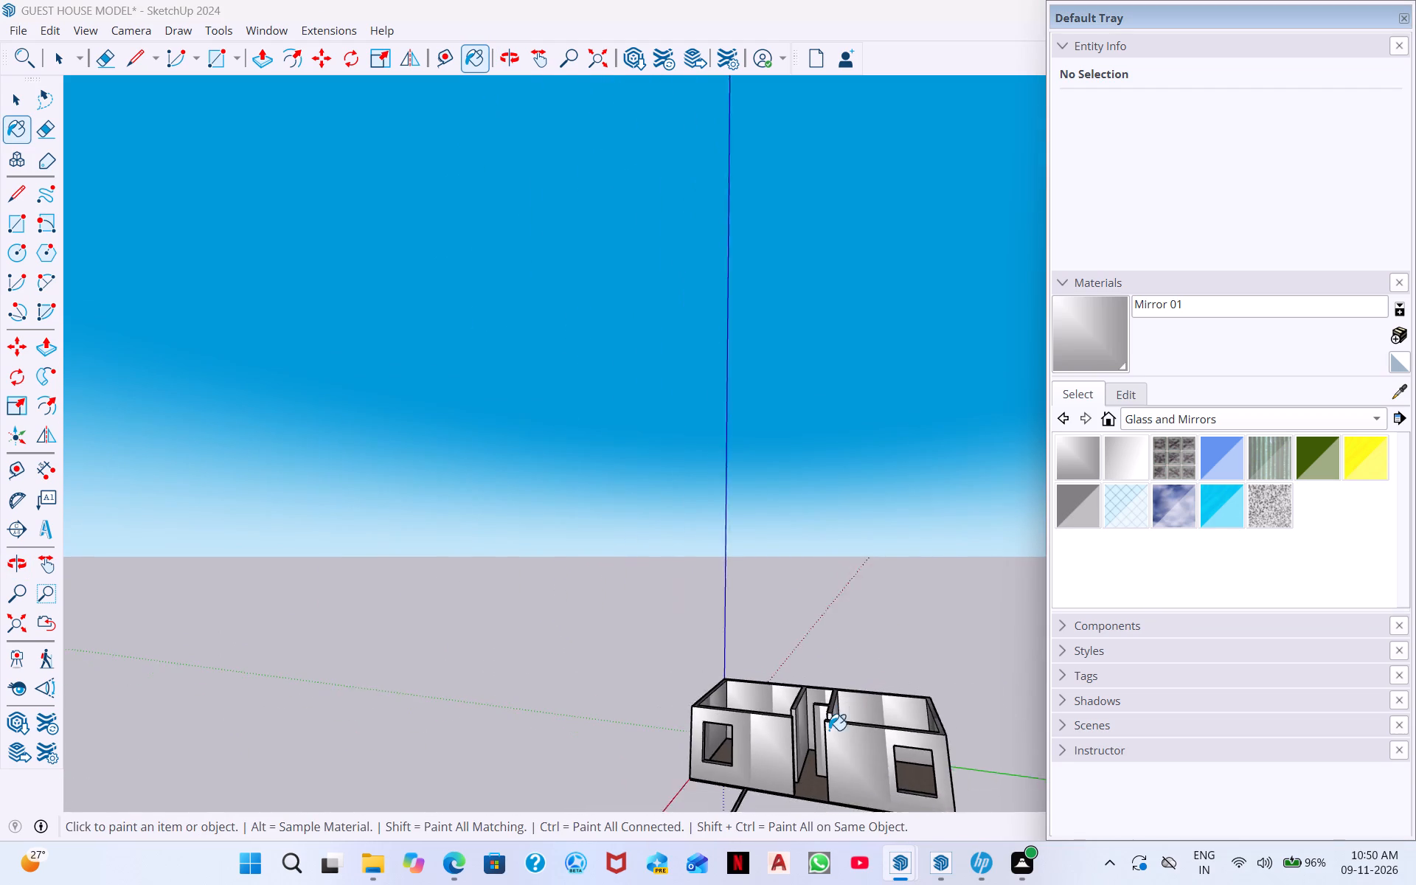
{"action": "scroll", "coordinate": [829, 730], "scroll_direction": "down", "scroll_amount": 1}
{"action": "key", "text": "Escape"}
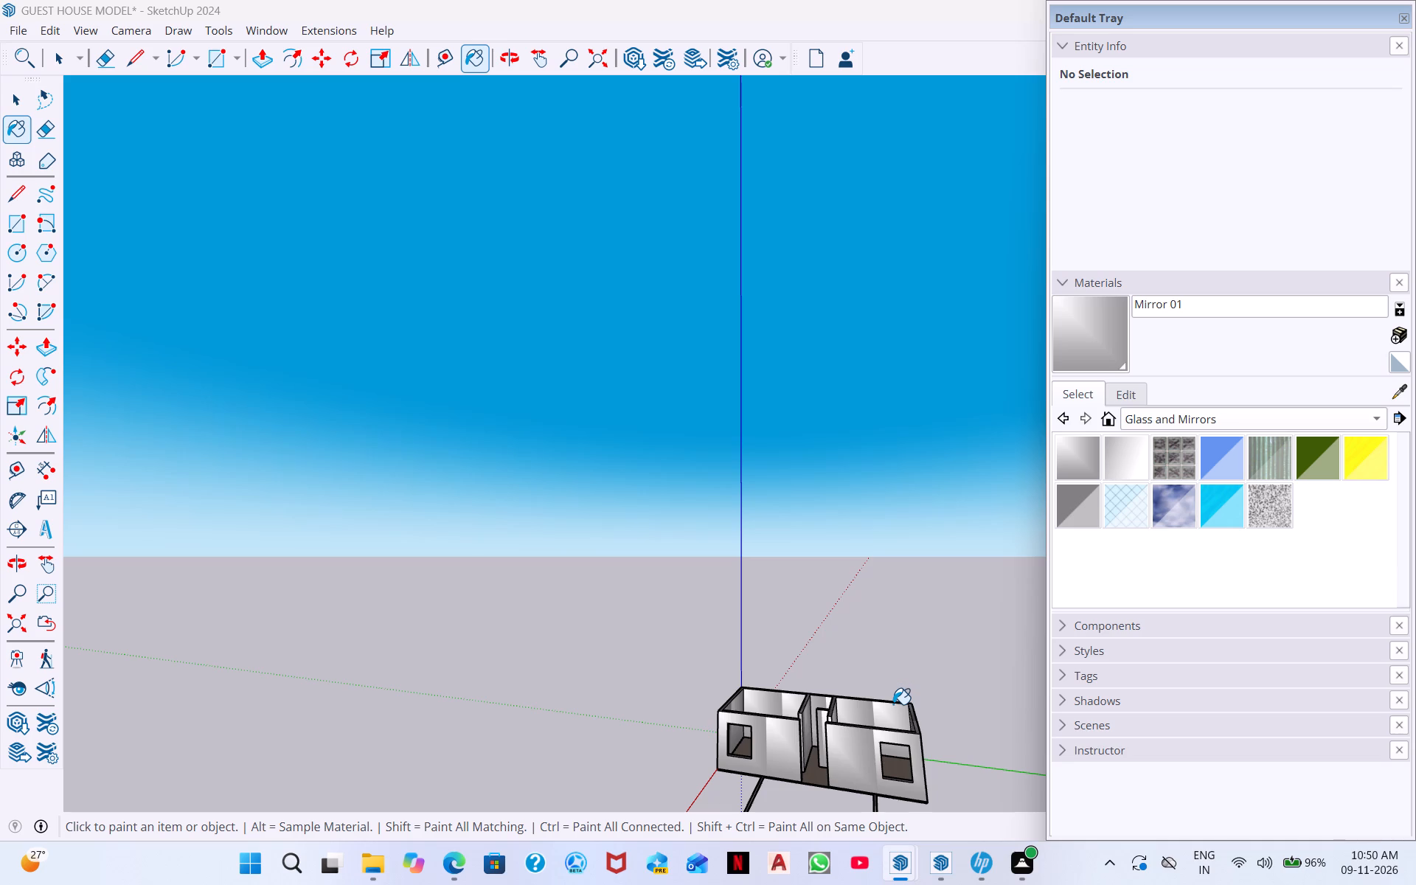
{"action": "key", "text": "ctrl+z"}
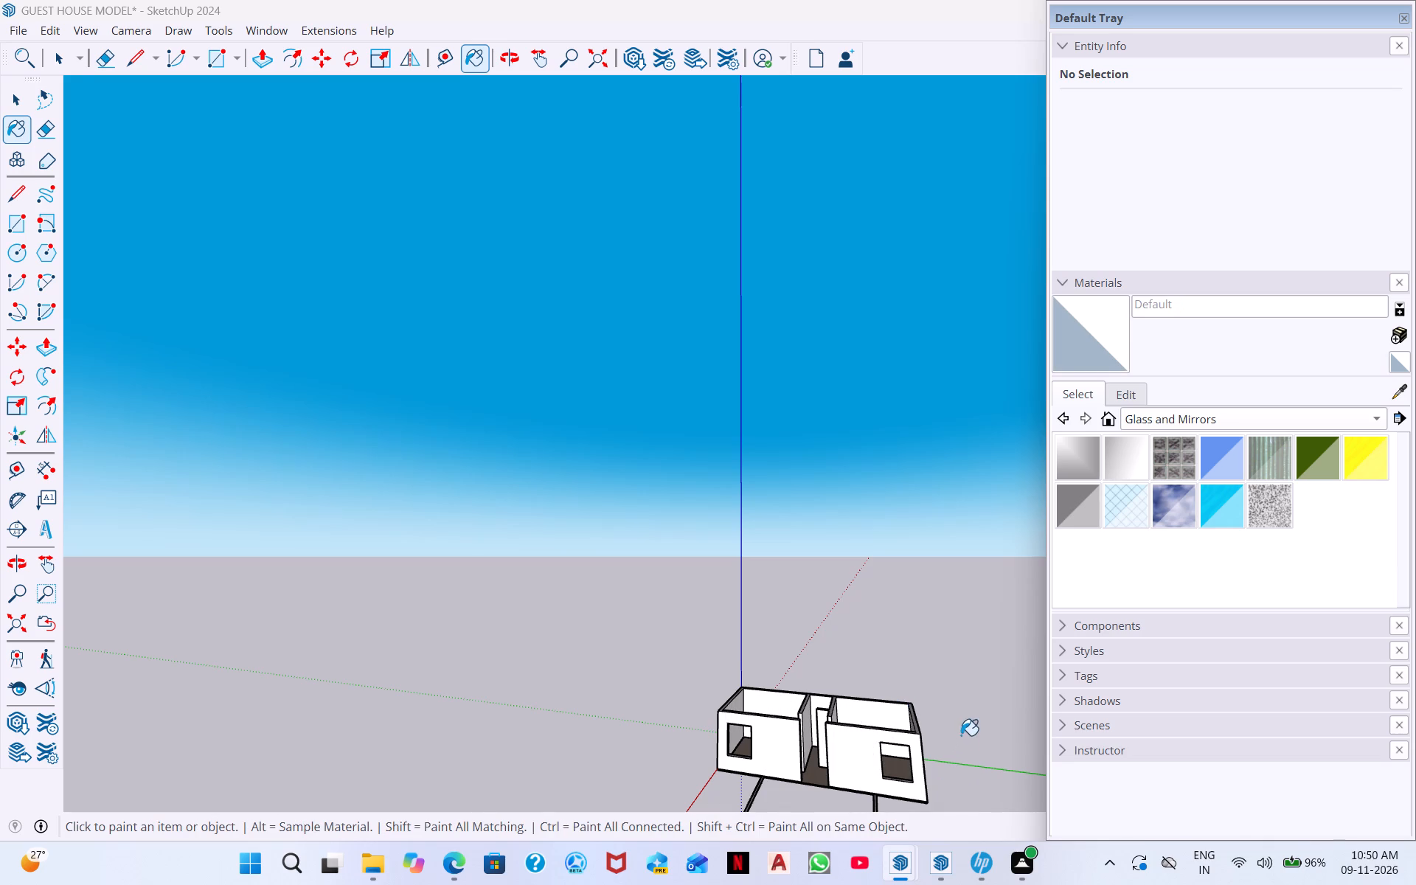
Open the guest house wall group for editing.
{"action": "key", "text": "space"}
{"action": "left_click_drag", "start_coordinate": [954, 808], "coordinate": [662, 647]}
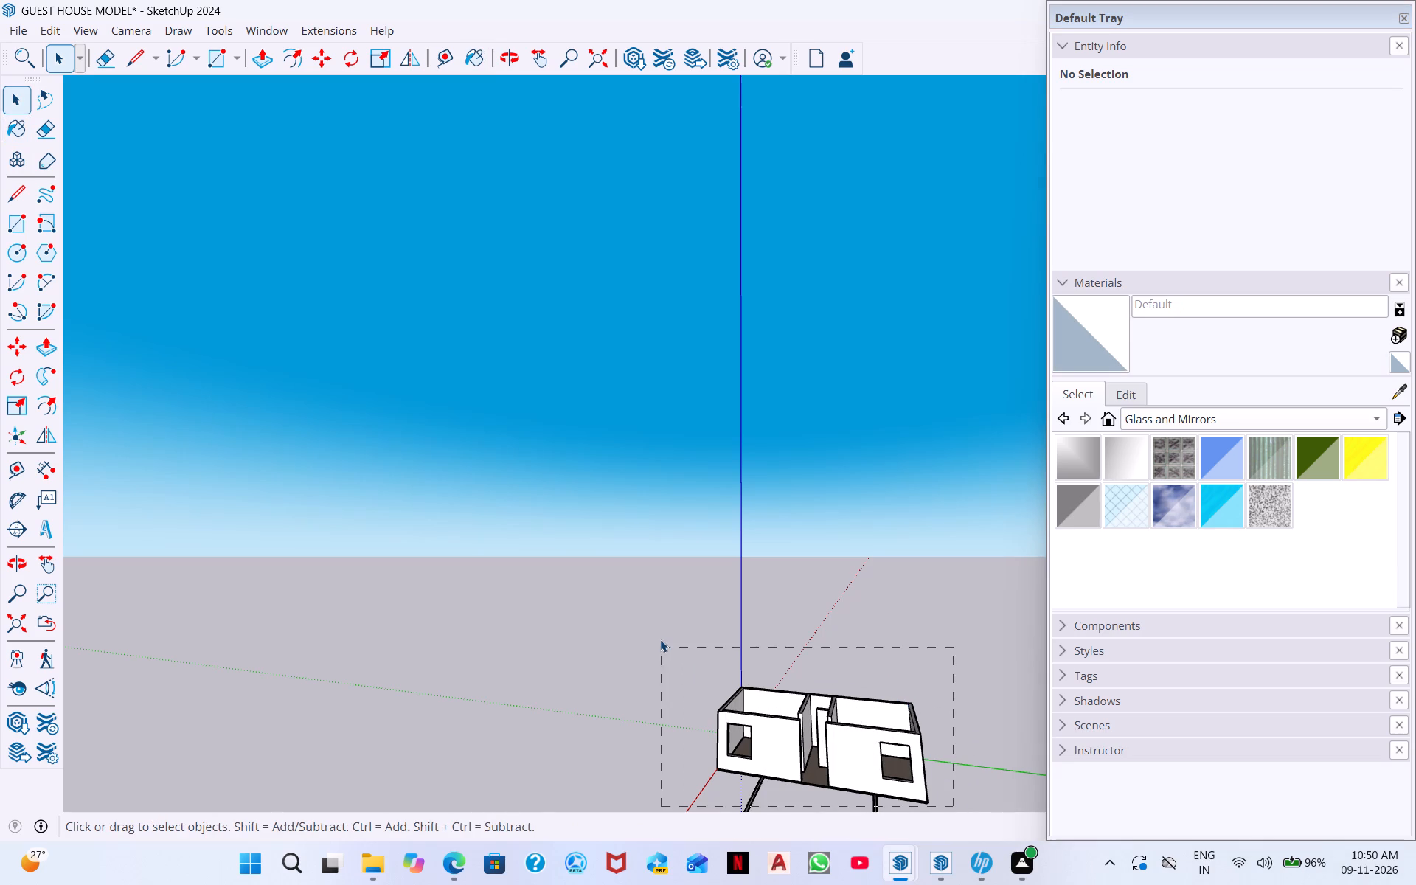
{"action": "scroll", "coordinate": [850, 712], "scroll_direction": "up", "scroll_amount": 11}
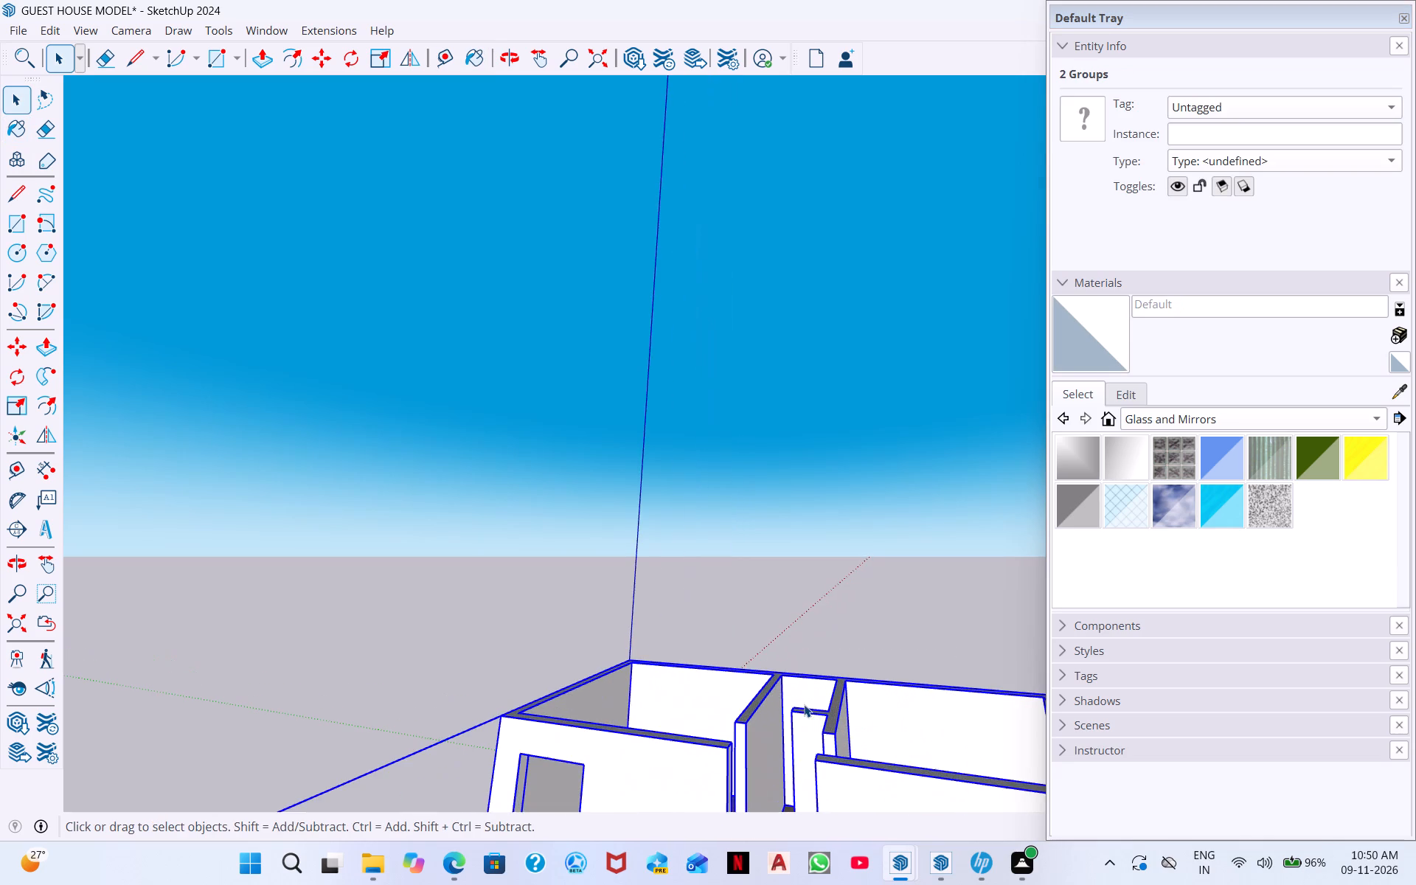
{"action": "double_click", "coordinate": [798, 696]}
{"action": "middle_click_drag", "start_coordinate": [823, 695], "coordinate": [859, 791]}
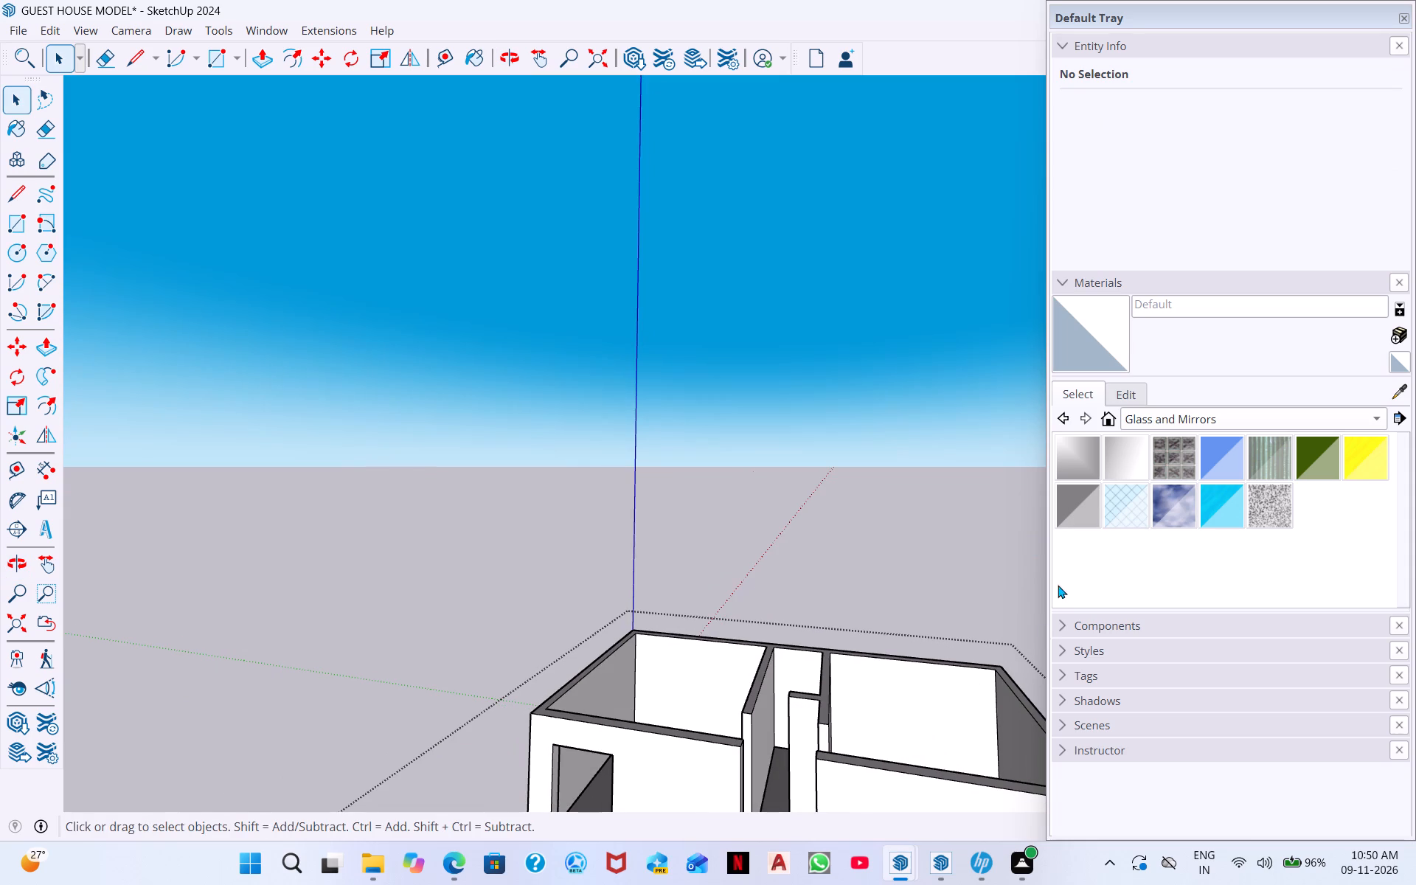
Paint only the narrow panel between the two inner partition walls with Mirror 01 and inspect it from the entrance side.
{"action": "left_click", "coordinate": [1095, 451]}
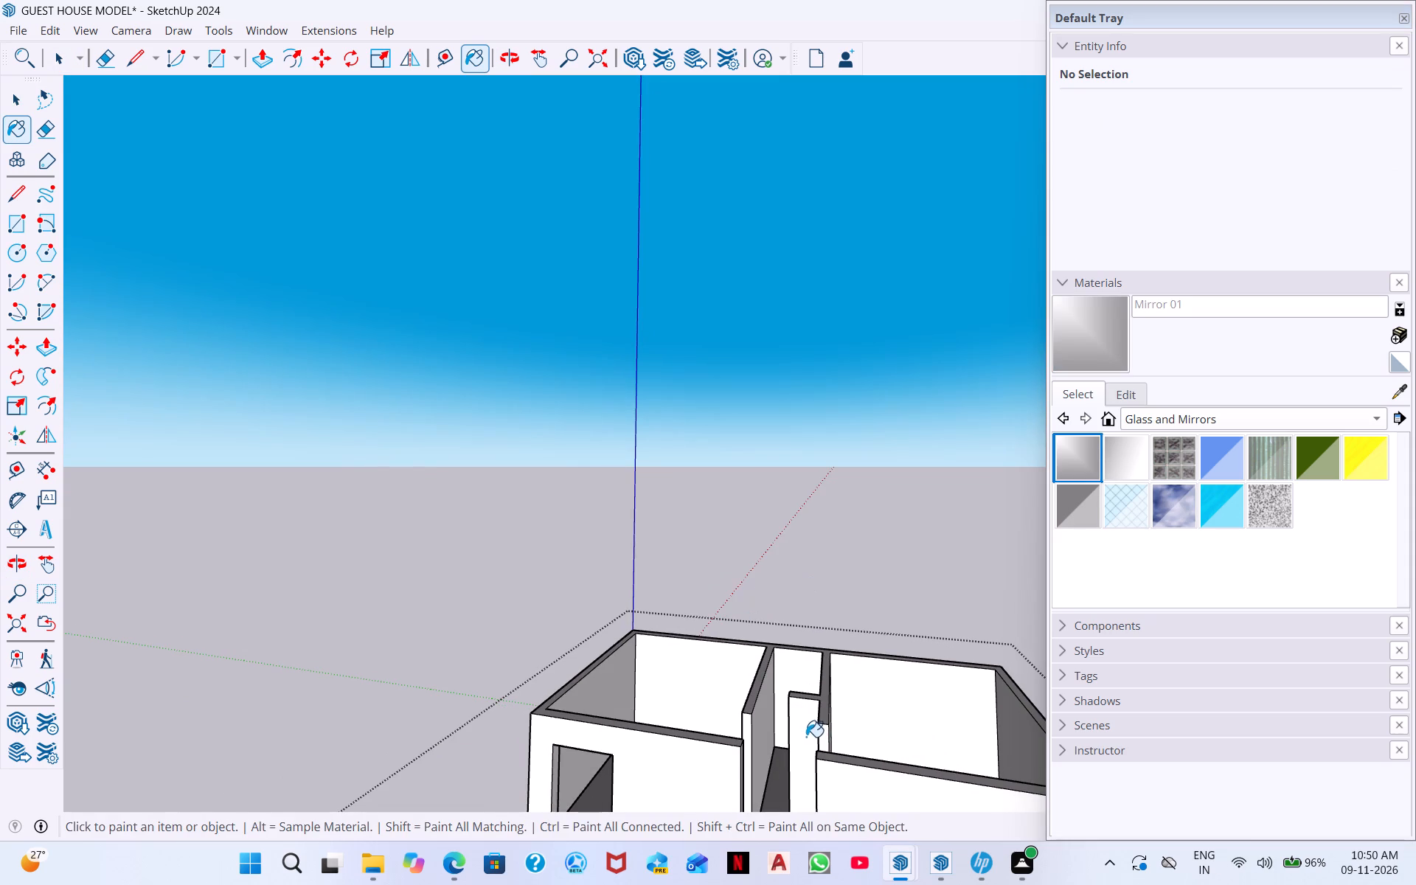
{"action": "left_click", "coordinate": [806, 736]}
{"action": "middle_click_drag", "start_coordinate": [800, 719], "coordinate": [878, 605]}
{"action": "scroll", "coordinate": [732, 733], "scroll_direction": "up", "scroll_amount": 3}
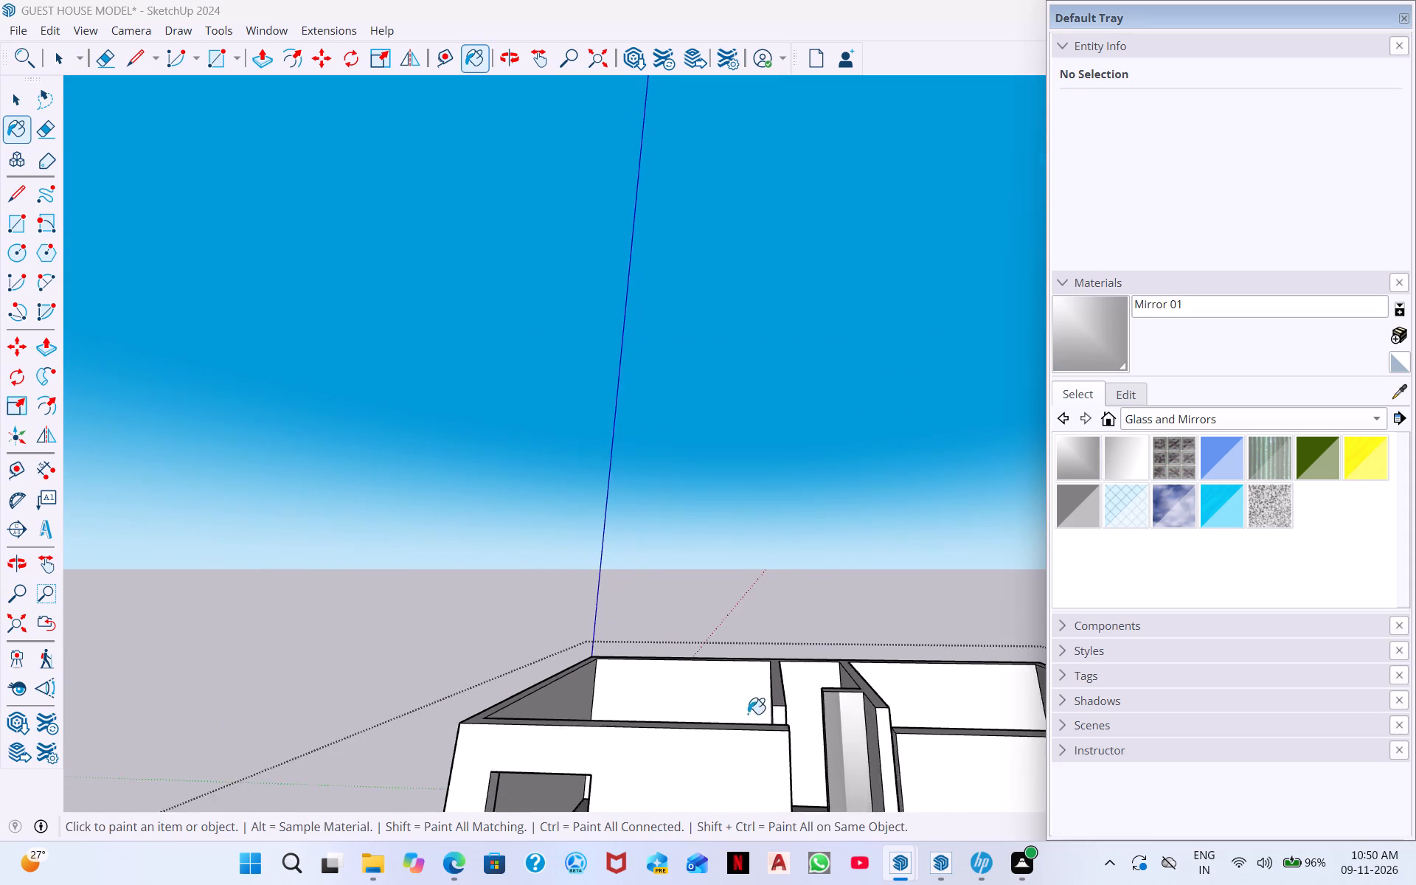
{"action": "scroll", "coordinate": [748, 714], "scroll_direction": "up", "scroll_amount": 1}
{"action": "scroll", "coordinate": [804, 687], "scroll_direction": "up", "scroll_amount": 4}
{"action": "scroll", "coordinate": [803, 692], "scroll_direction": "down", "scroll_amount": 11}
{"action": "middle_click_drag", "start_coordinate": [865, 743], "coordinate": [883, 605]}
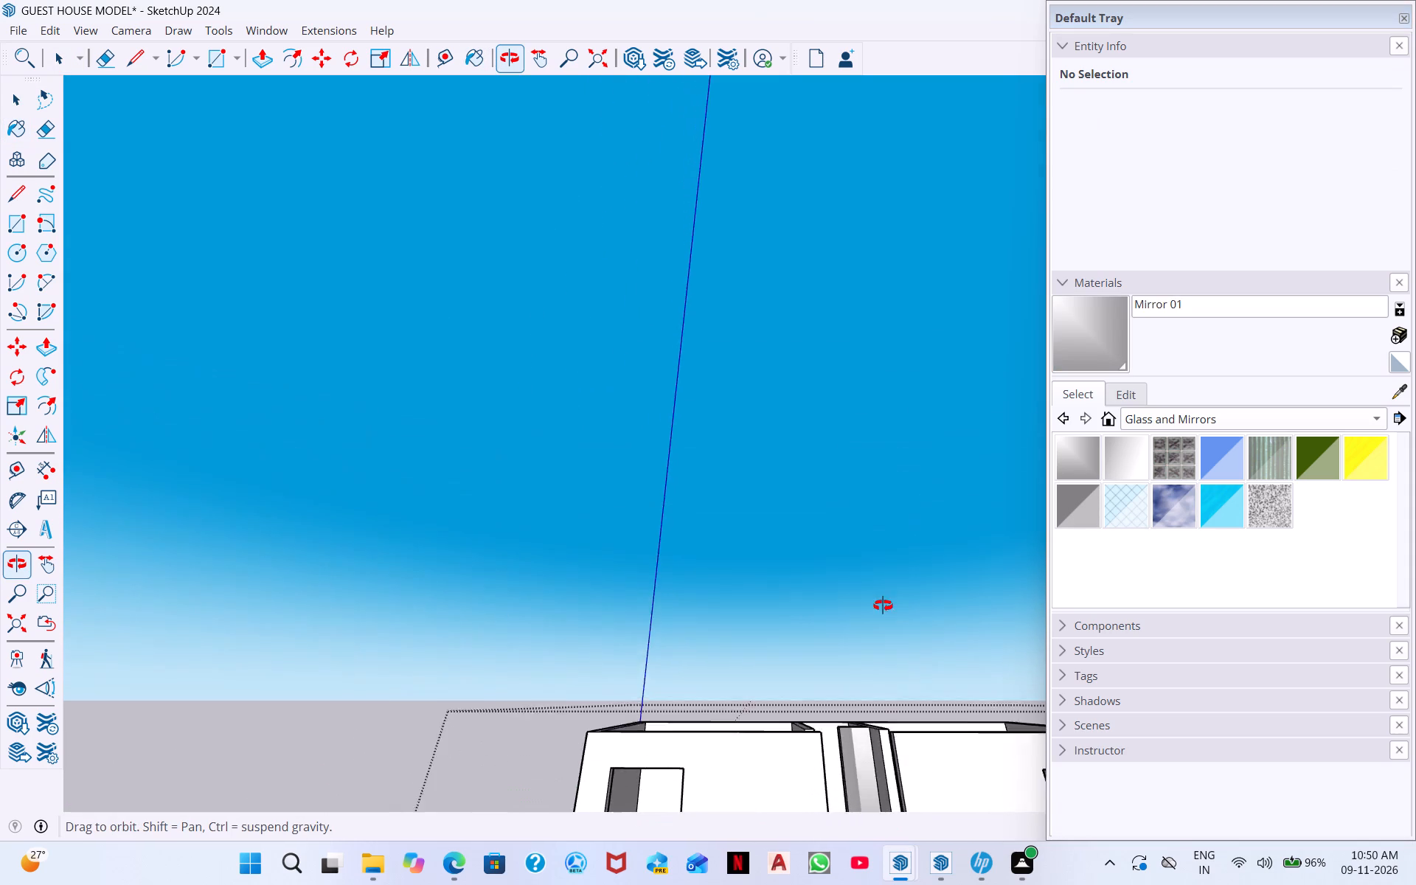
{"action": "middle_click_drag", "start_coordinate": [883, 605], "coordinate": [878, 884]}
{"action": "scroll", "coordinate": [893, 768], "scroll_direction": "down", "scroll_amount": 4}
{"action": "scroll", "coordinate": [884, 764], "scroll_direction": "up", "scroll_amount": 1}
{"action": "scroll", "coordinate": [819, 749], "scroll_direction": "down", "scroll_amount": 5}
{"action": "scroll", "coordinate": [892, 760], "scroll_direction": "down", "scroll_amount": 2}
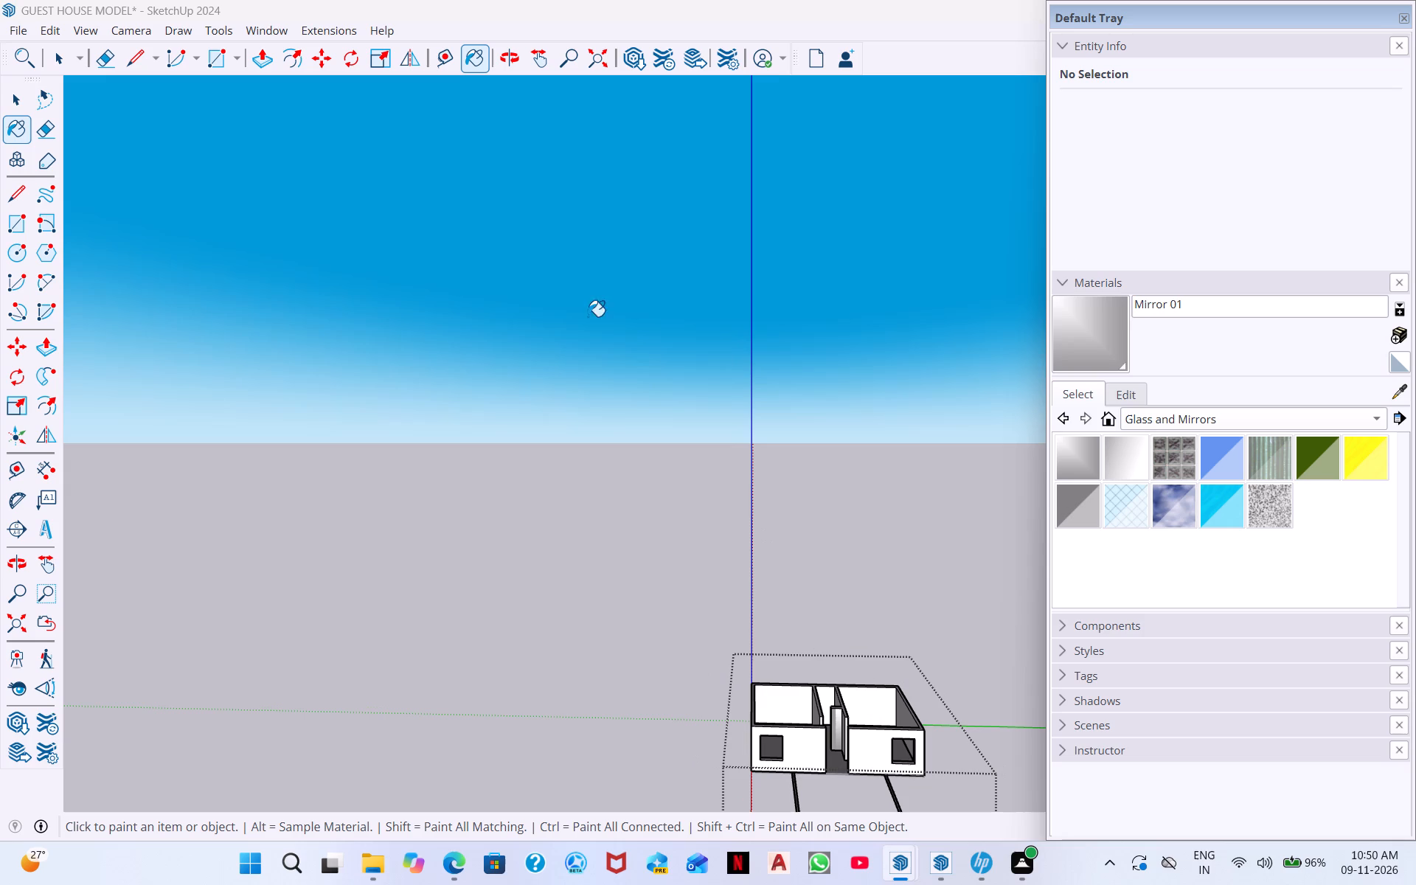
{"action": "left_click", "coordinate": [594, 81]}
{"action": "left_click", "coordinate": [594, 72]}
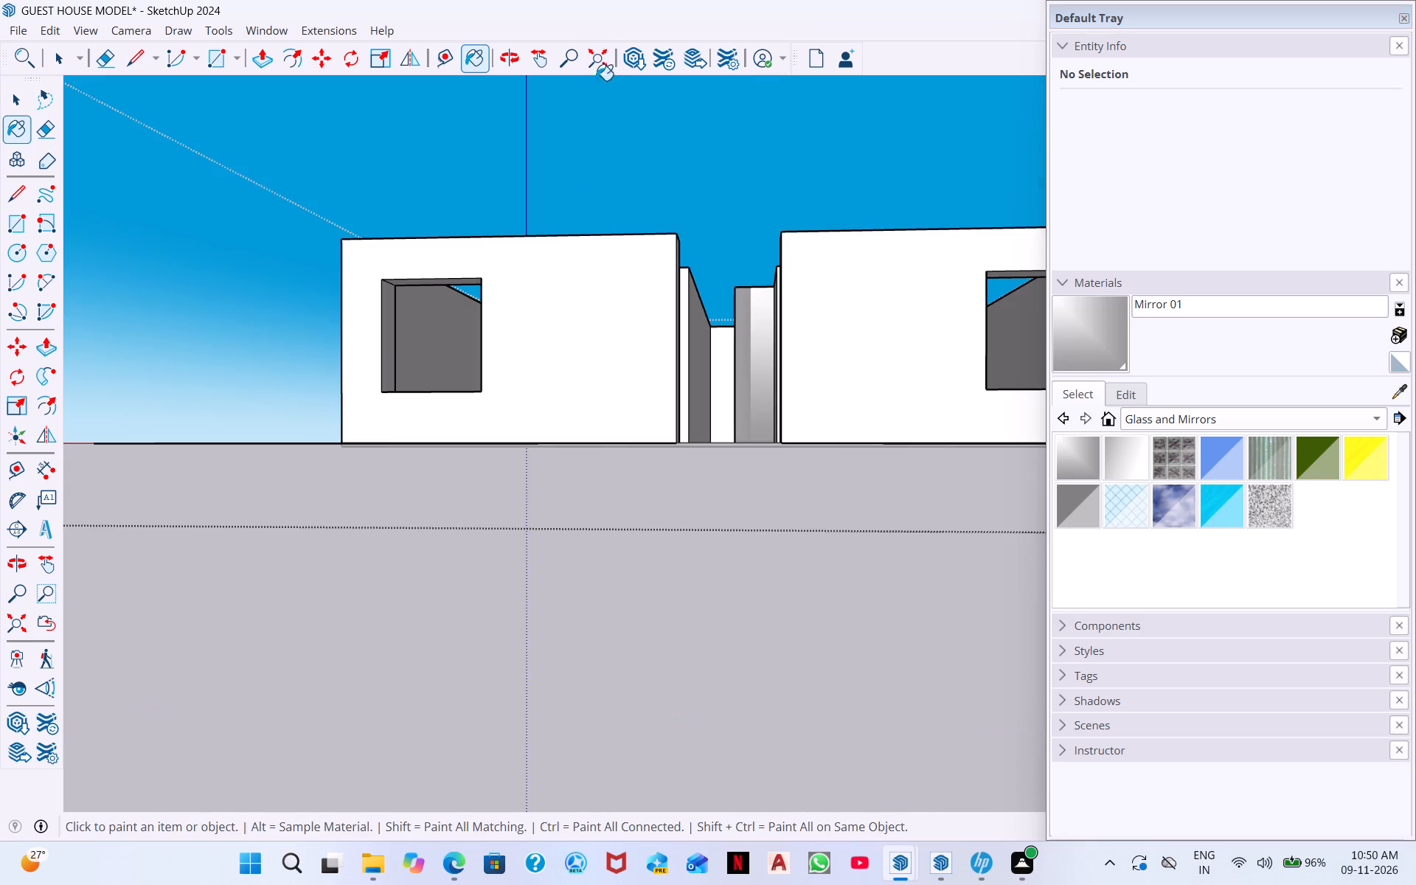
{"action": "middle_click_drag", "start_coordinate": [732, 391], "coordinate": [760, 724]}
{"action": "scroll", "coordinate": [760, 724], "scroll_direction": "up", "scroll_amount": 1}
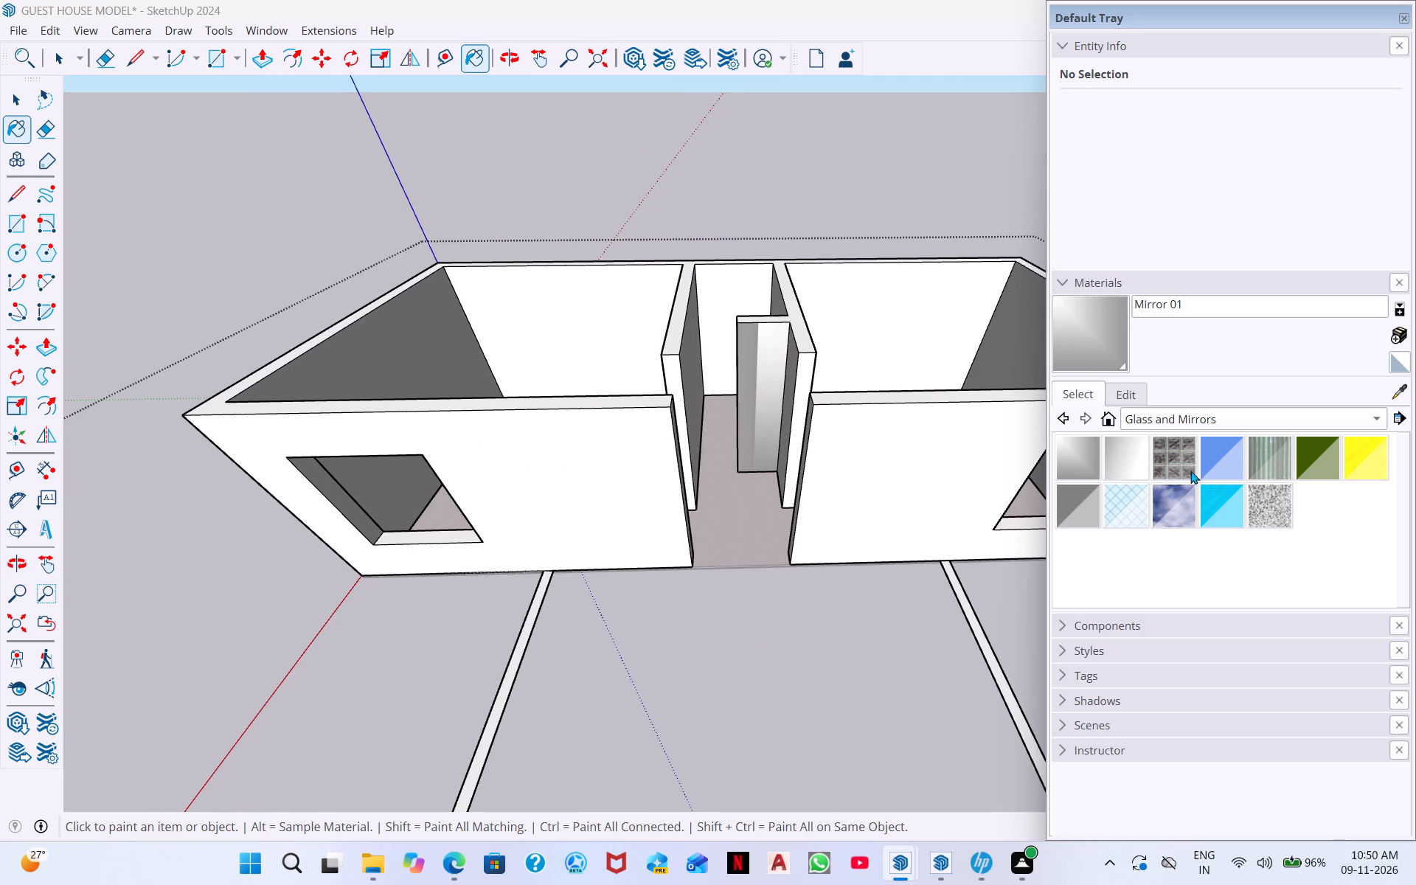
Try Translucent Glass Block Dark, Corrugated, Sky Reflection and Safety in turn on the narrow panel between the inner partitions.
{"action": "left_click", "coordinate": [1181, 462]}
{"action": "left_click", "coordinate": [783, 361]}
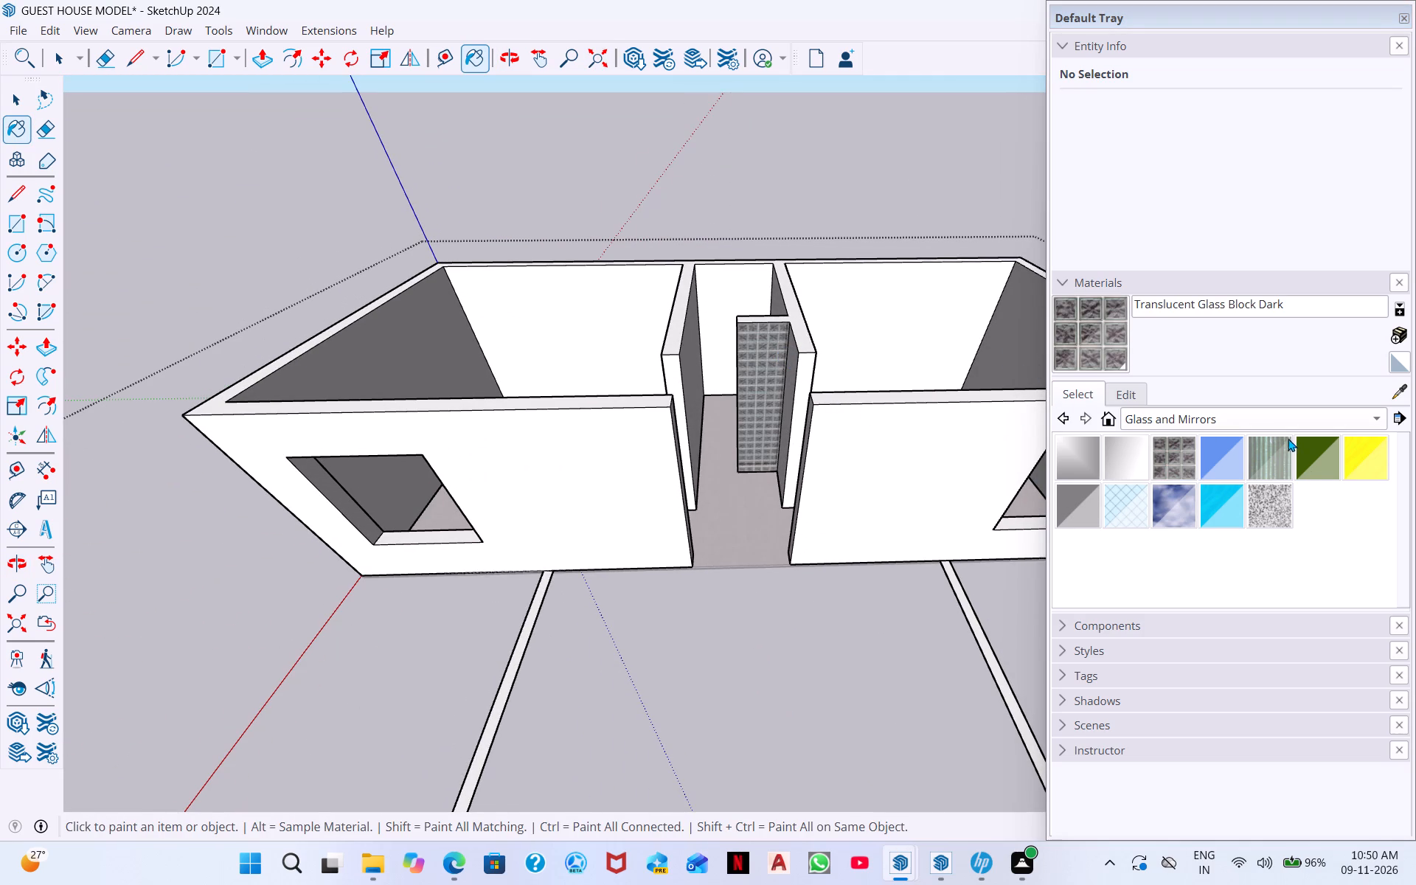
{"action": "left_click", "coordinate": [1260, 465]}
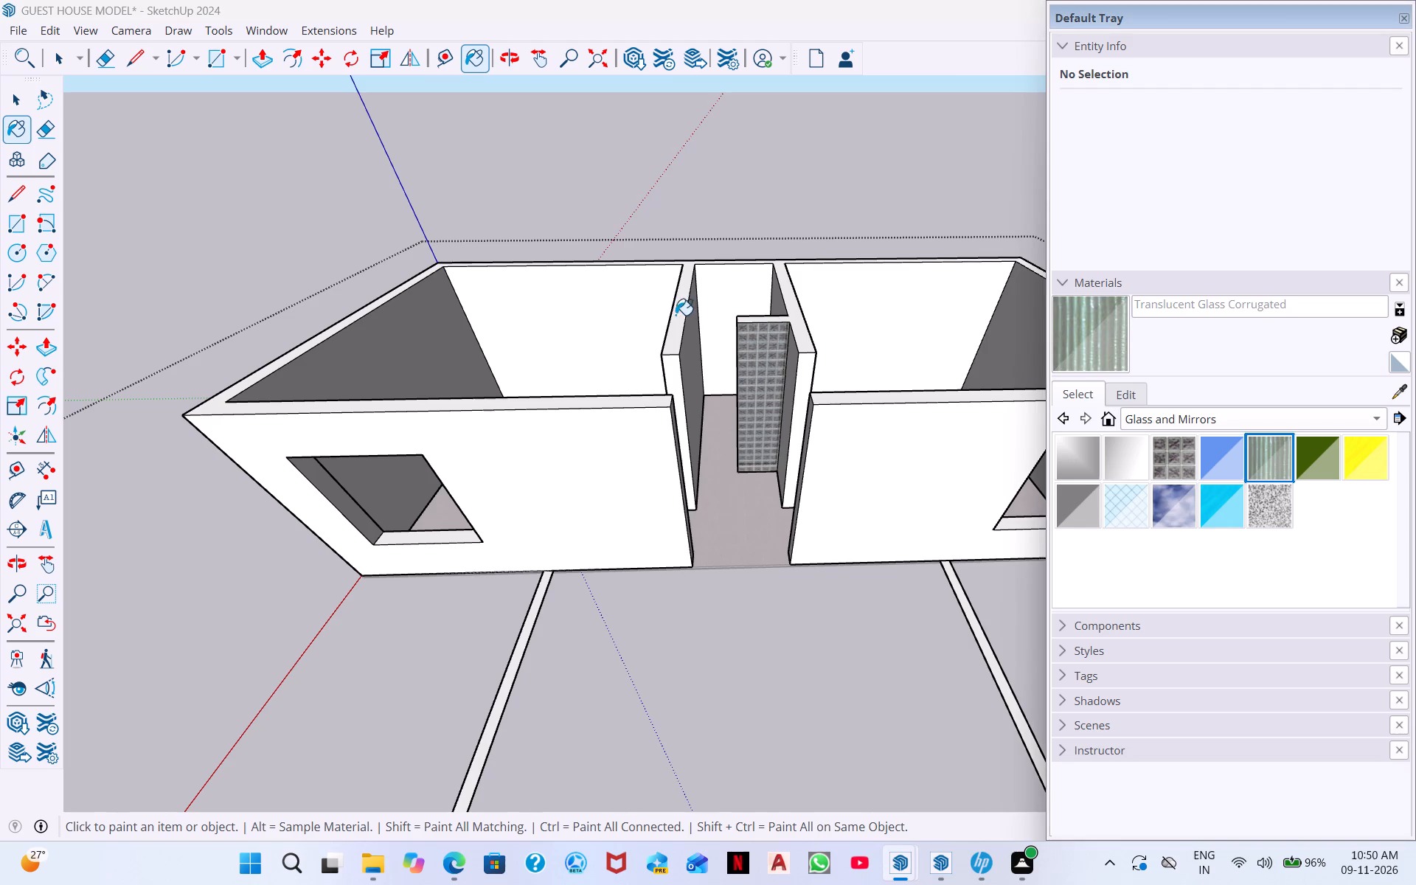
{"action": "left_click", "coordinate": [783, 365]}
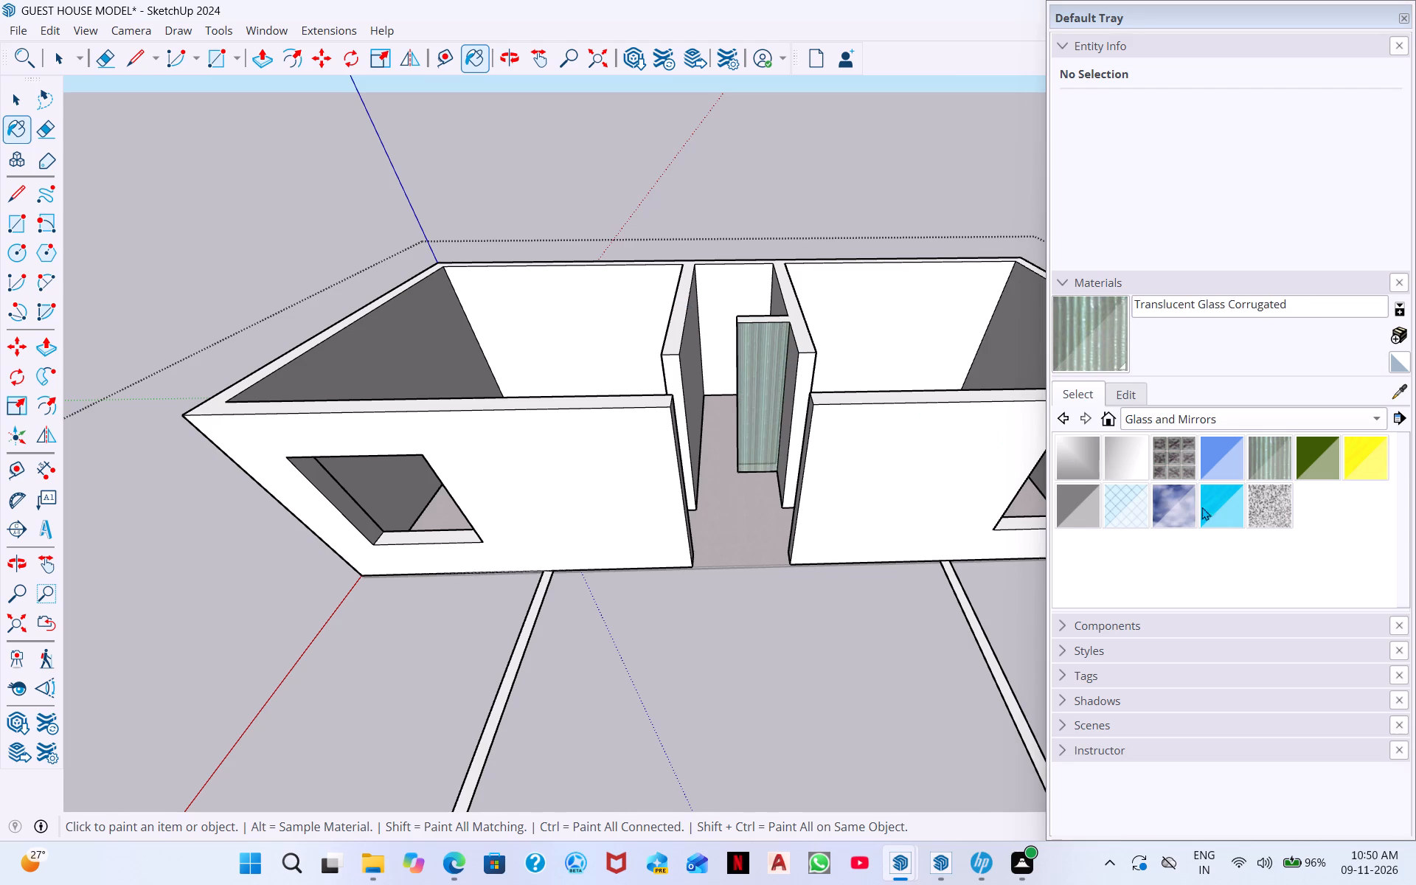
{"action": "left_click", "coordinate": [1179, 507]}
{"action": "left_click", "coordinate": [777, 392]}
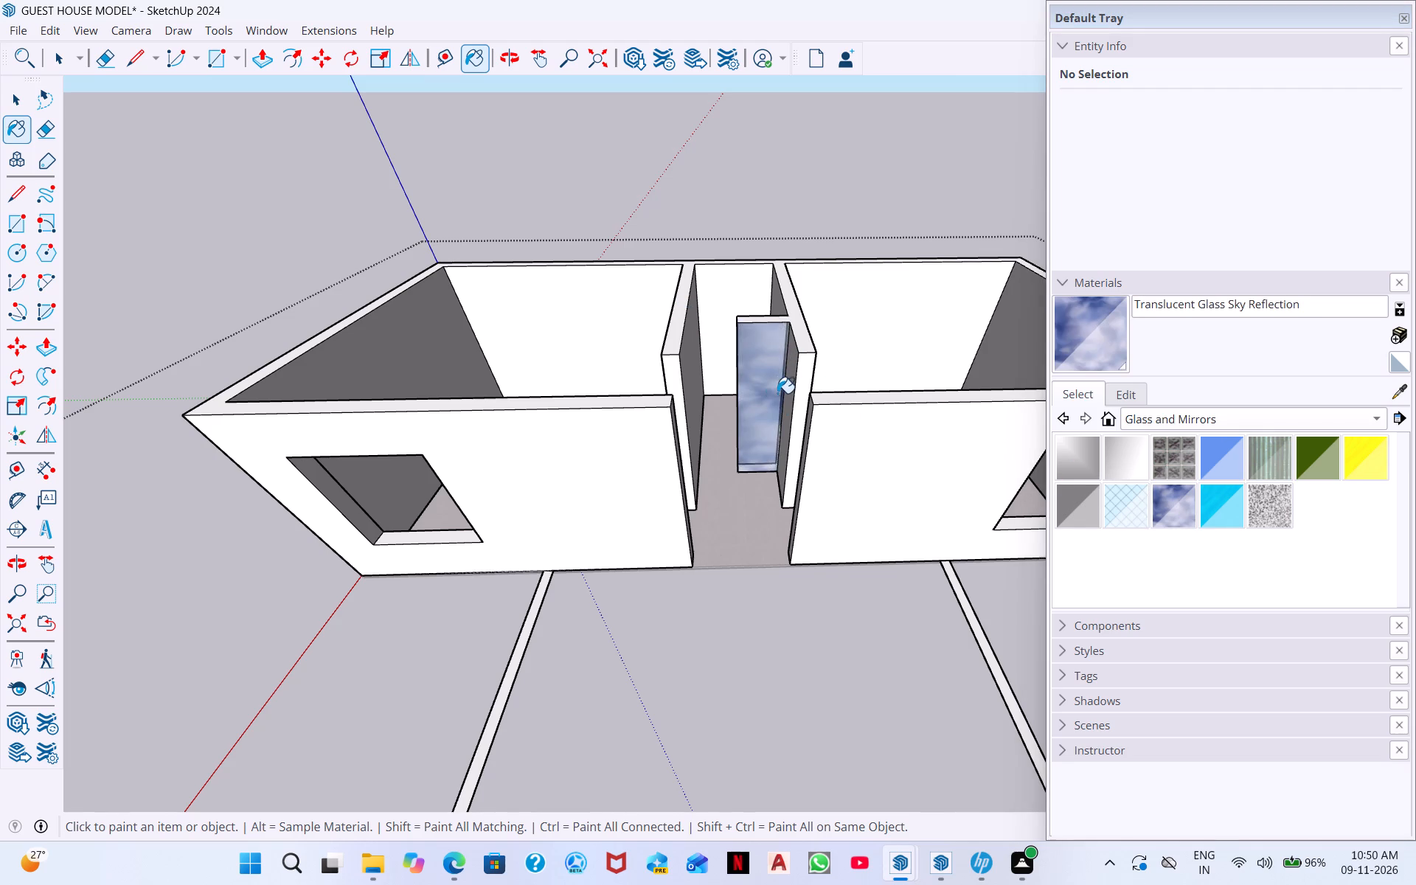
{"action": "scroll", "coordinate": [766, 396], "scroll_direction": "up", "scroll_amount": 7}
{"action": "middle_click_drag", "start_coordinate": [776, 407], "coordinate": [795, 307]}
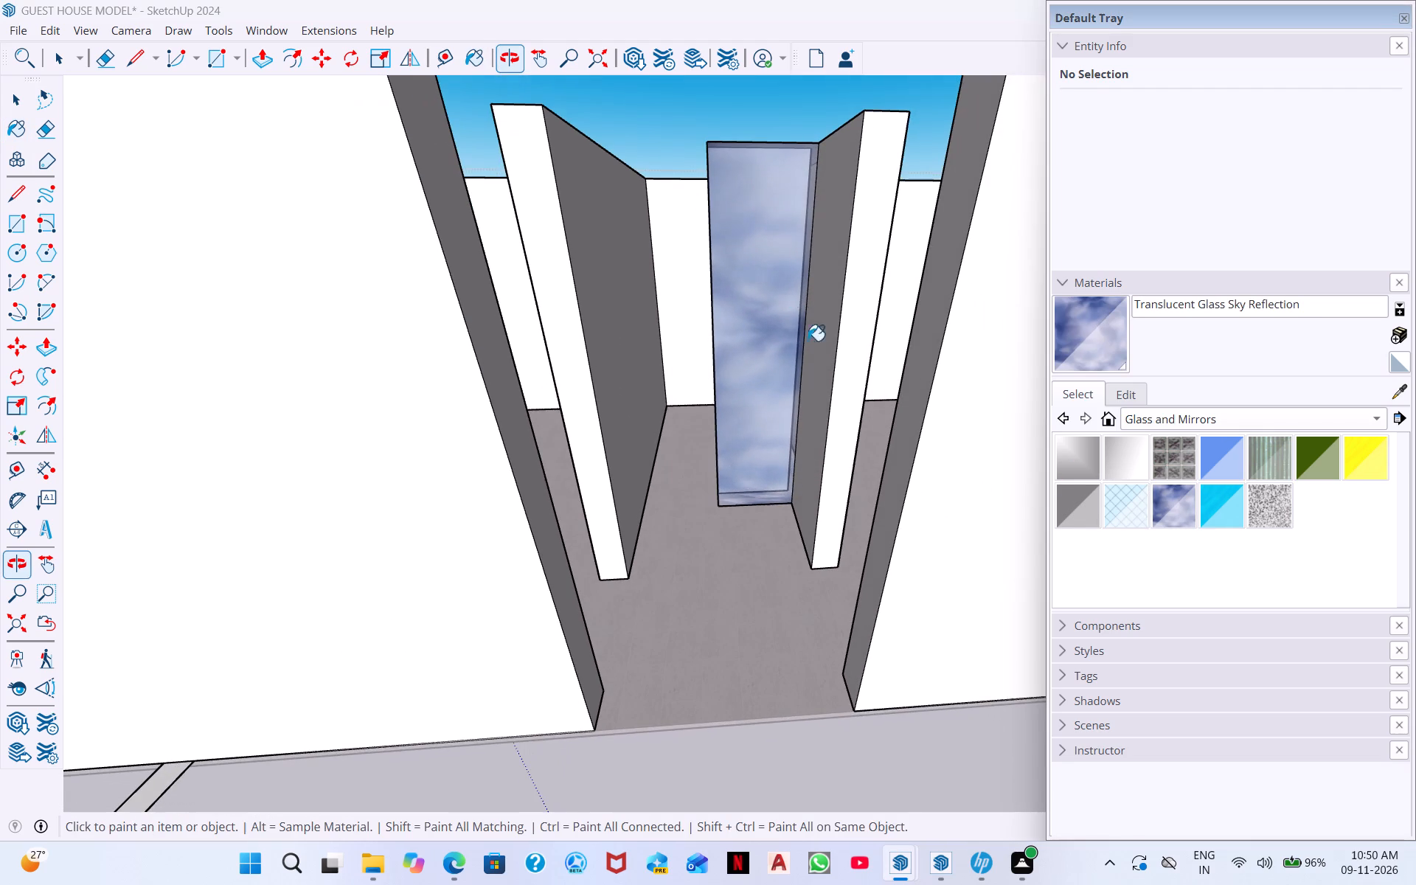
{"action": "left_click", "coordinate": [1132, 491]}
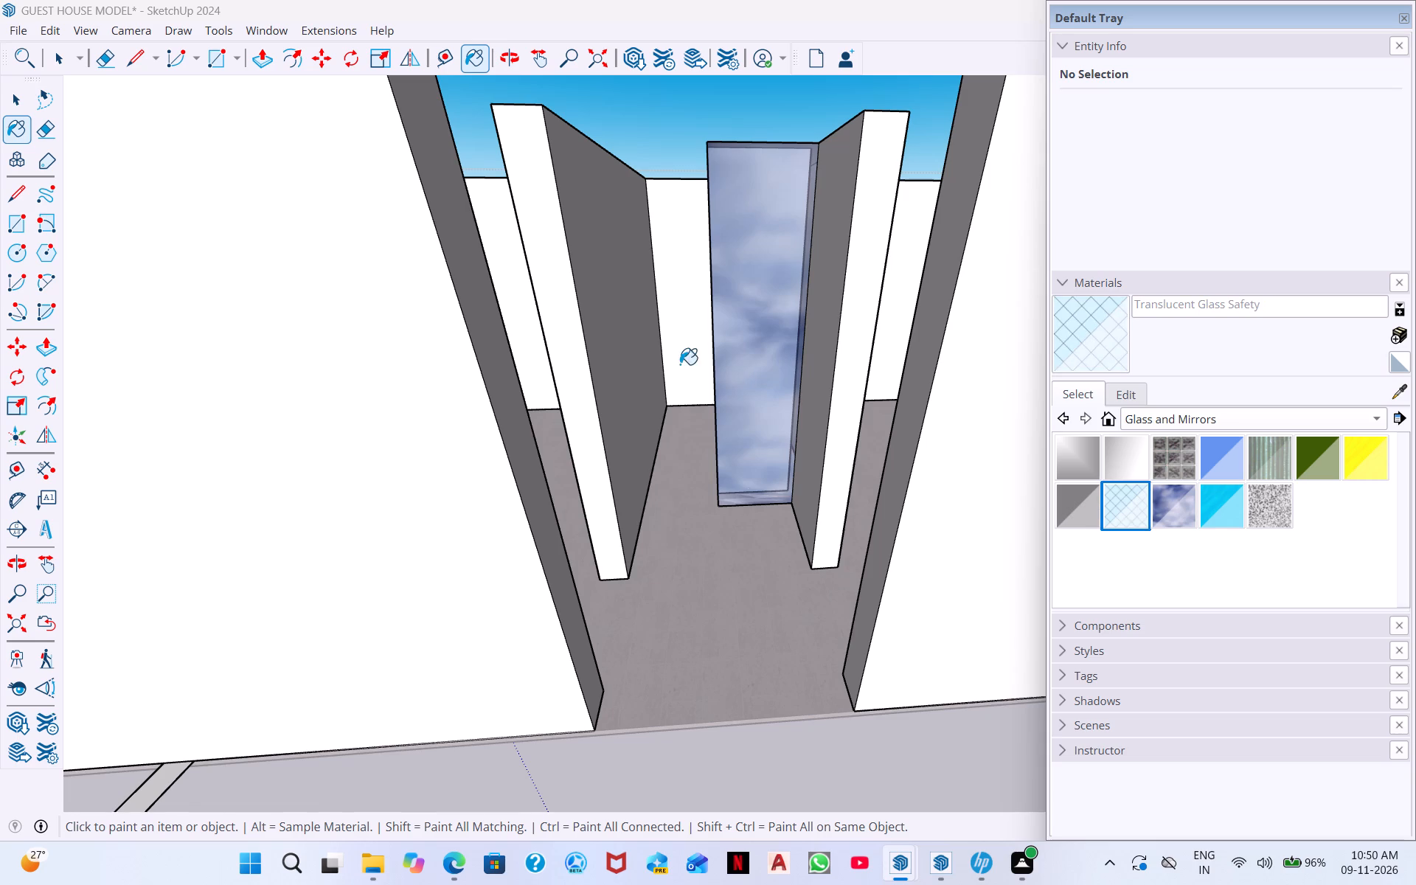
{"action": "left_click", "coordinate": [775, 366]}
Paint the narrow panel between the inner partitions with Translucent Glass Gray.
{"action": "left_click", "coordinate": [1070, 493]}
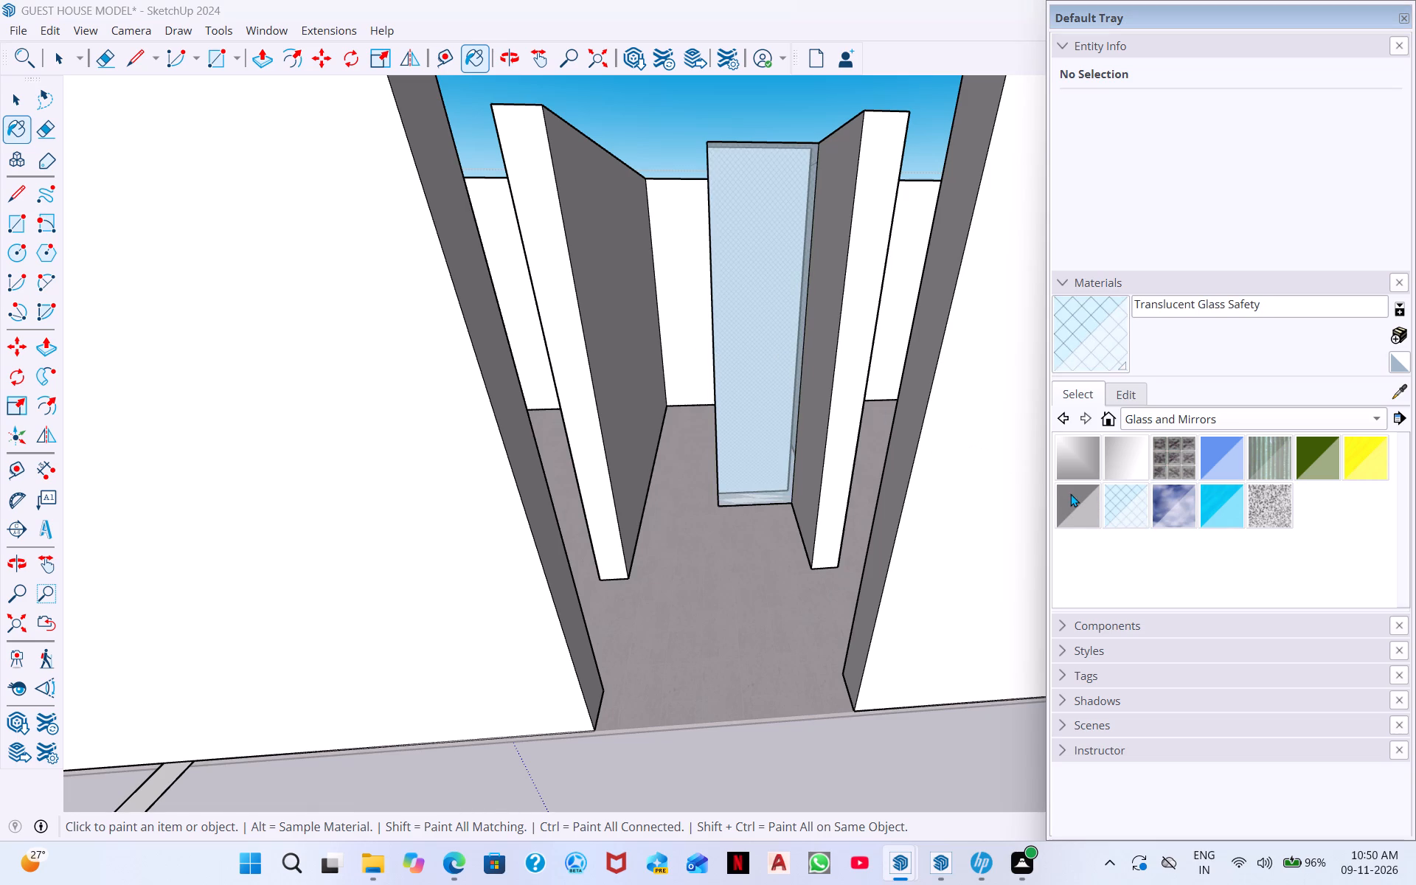
{"action": "left_click", "coordinate": [754, 346]}
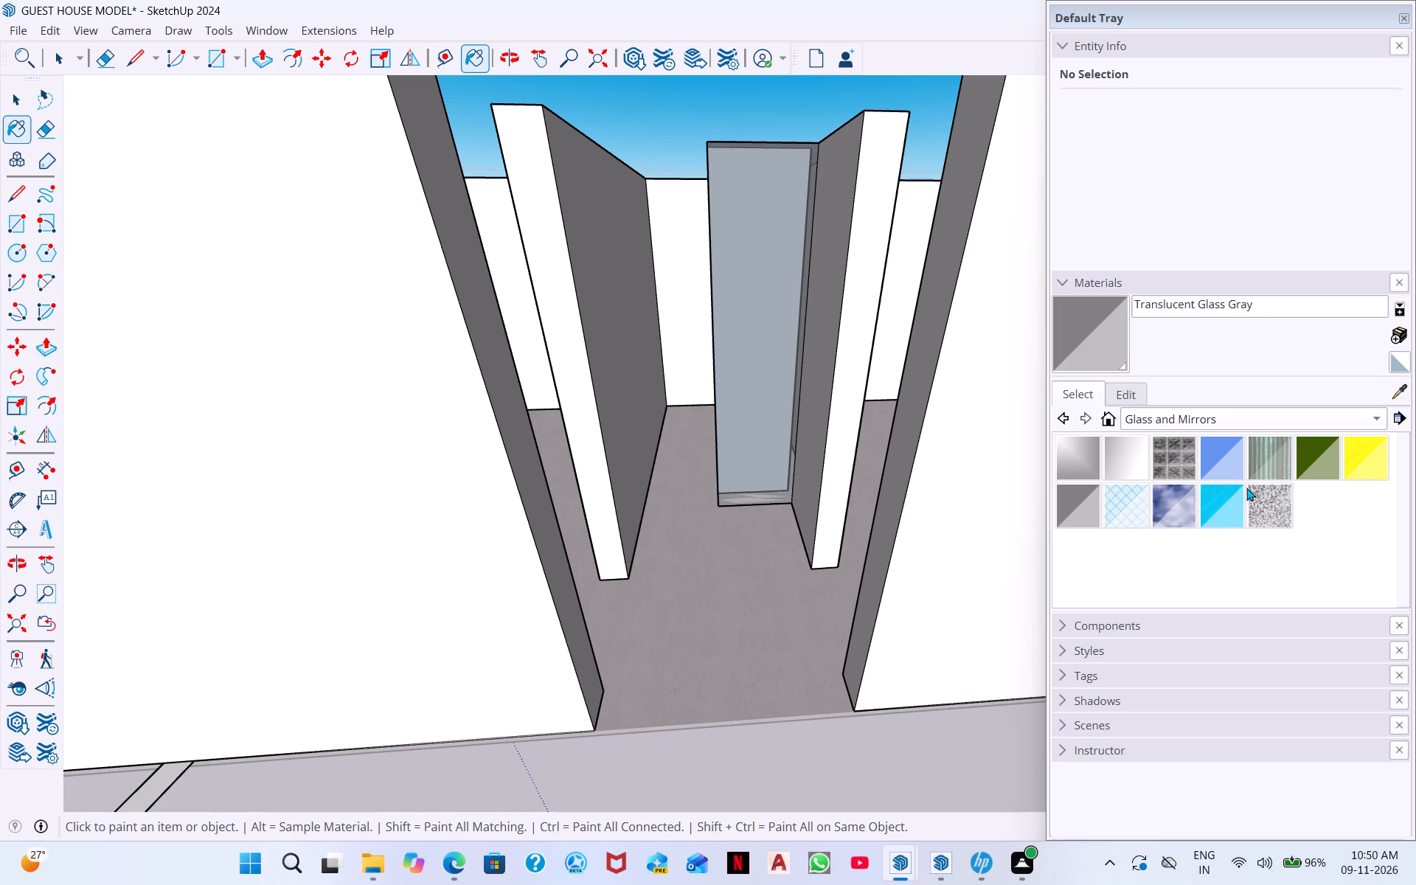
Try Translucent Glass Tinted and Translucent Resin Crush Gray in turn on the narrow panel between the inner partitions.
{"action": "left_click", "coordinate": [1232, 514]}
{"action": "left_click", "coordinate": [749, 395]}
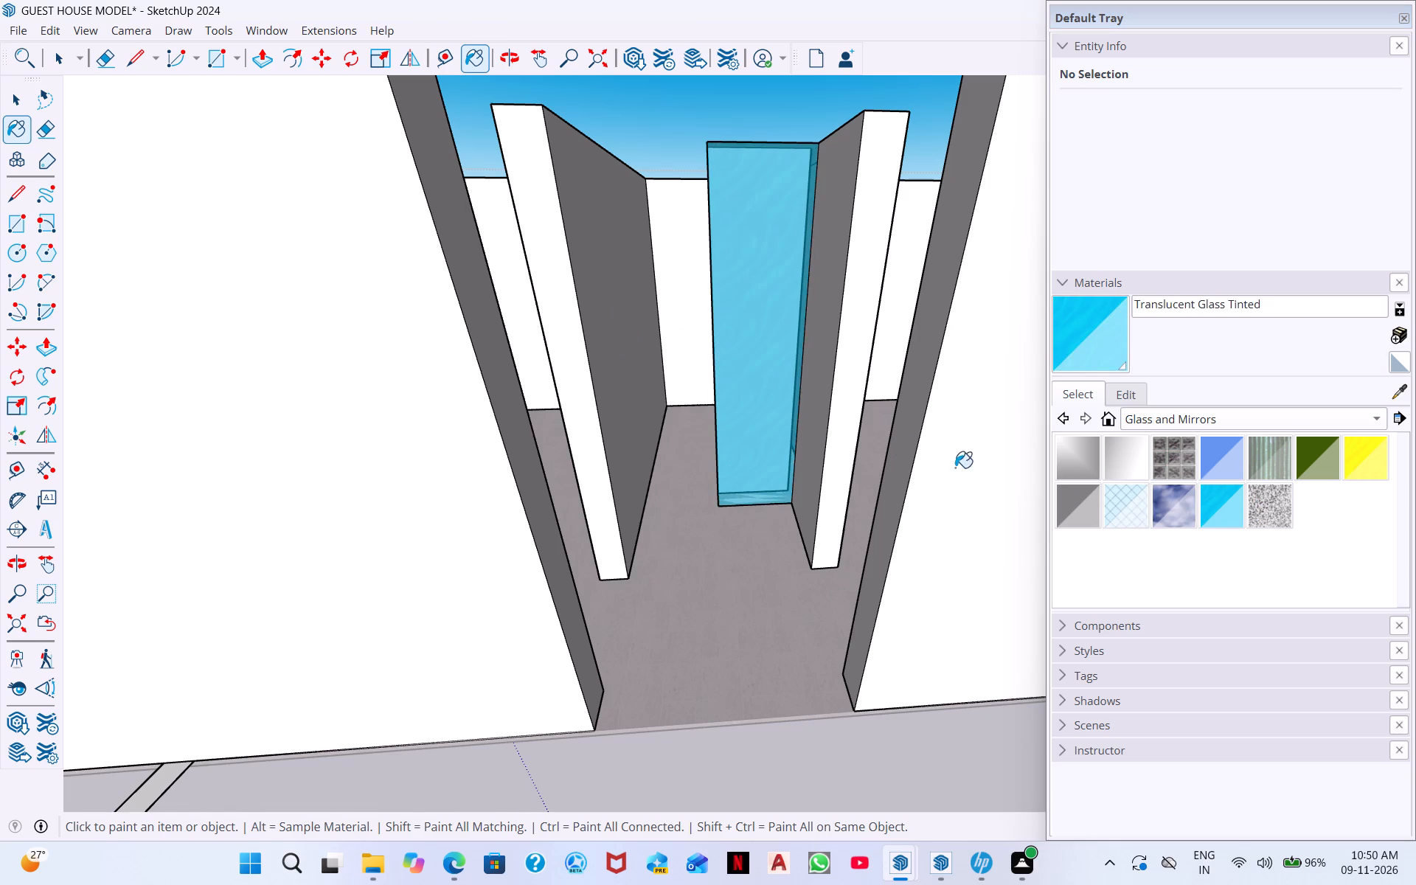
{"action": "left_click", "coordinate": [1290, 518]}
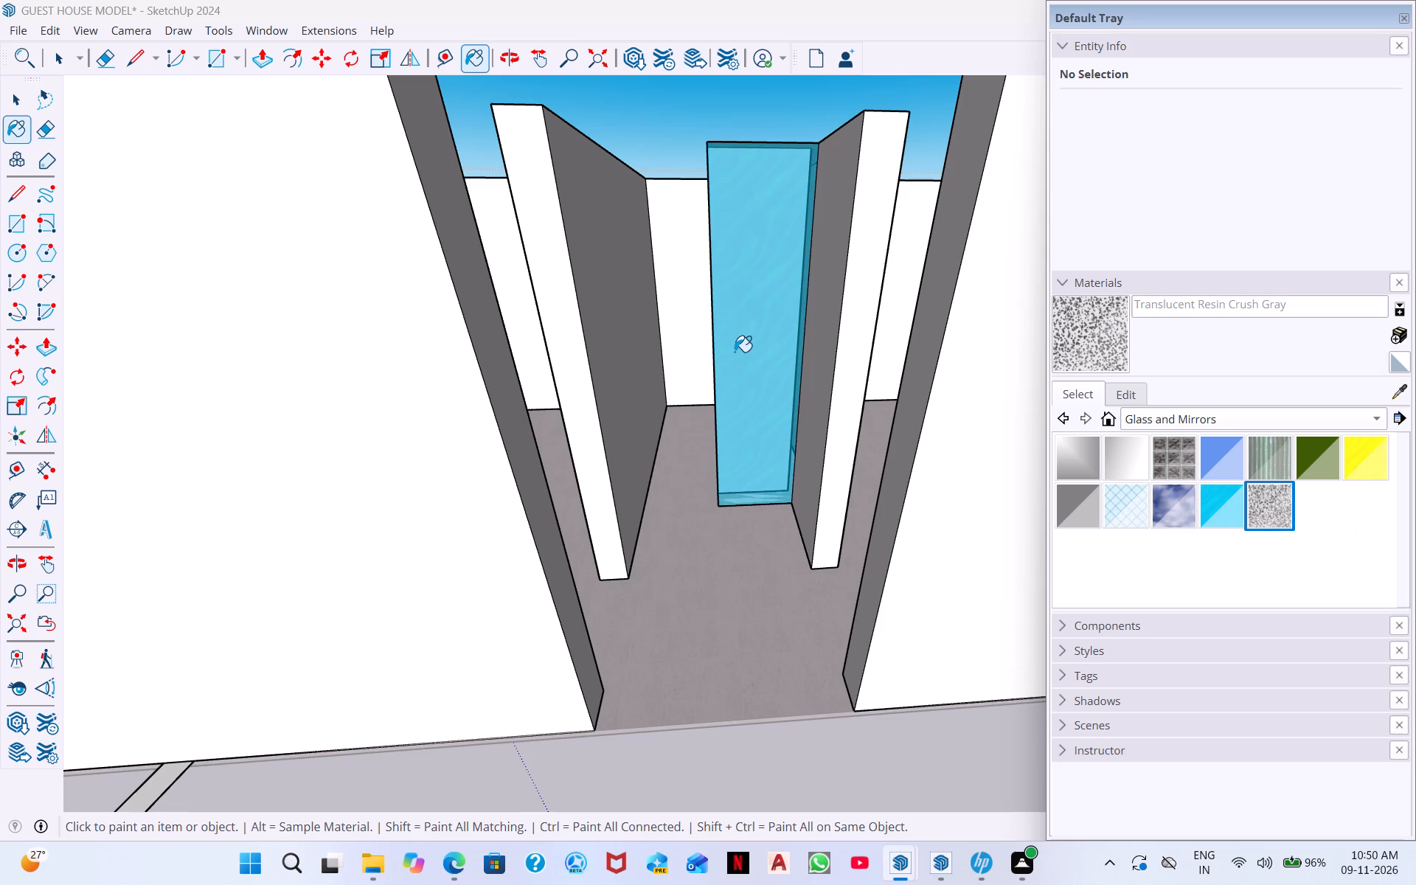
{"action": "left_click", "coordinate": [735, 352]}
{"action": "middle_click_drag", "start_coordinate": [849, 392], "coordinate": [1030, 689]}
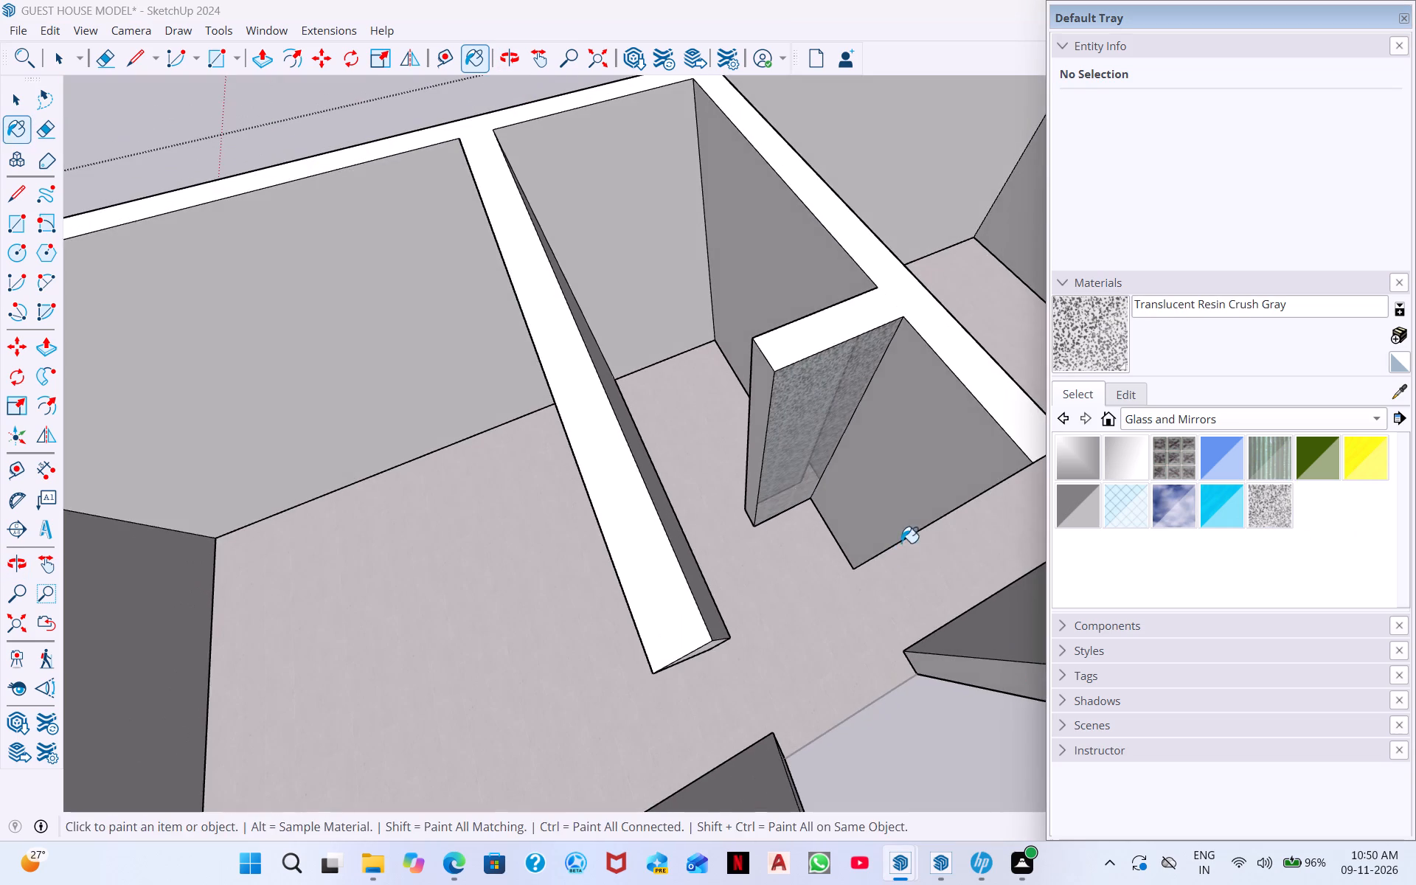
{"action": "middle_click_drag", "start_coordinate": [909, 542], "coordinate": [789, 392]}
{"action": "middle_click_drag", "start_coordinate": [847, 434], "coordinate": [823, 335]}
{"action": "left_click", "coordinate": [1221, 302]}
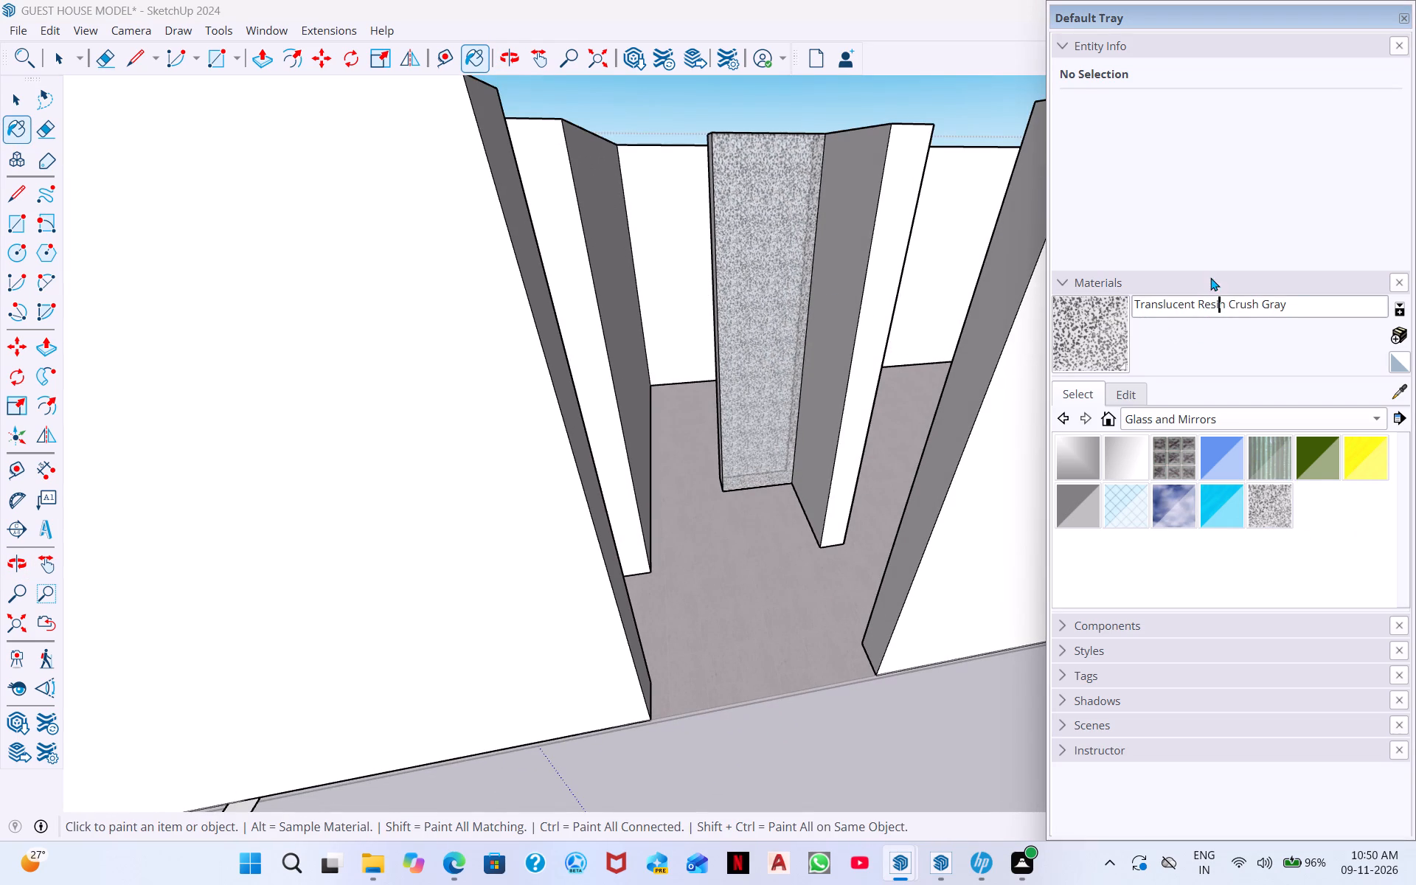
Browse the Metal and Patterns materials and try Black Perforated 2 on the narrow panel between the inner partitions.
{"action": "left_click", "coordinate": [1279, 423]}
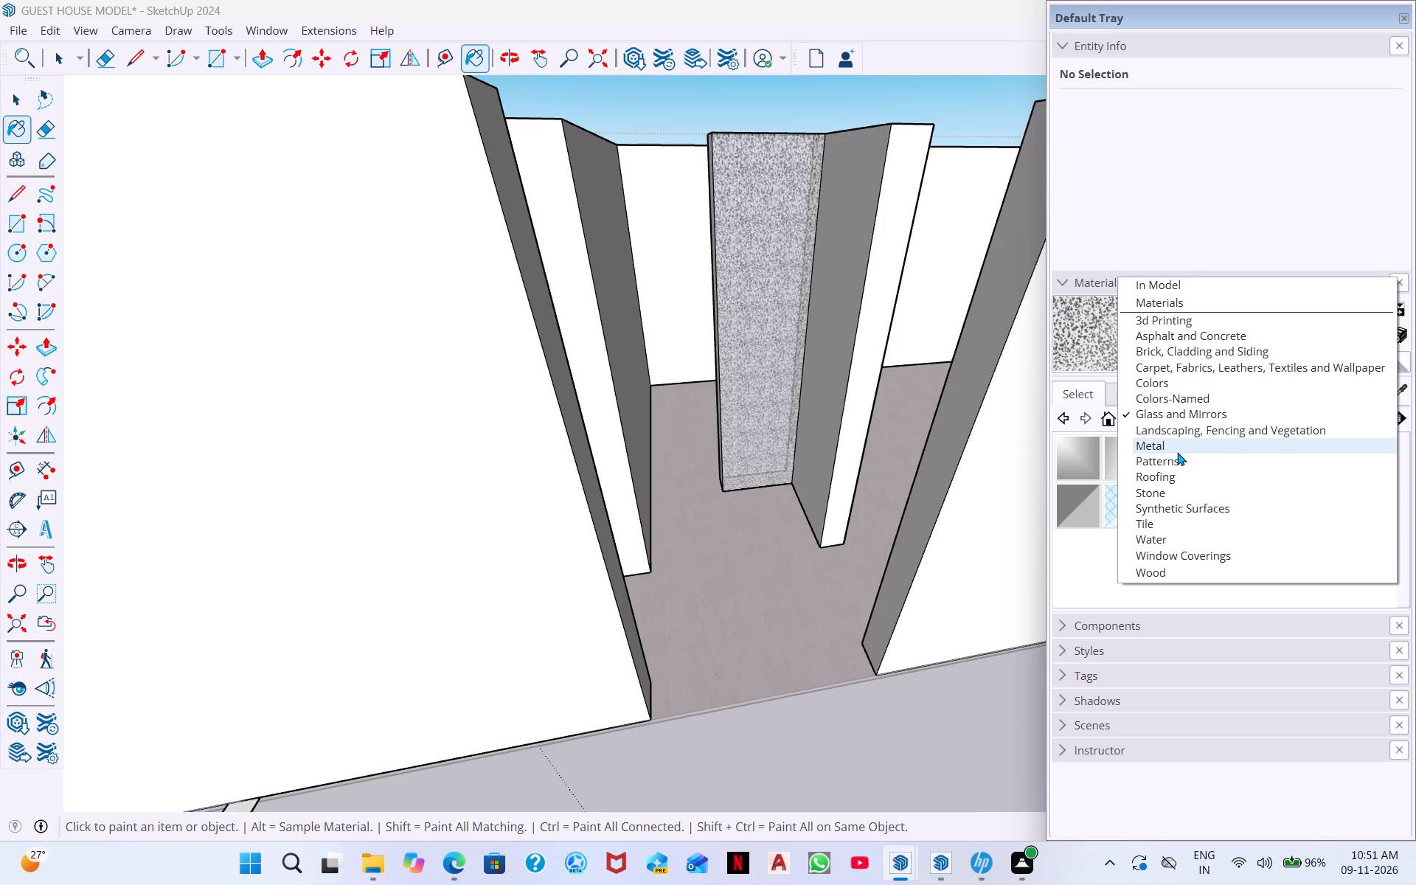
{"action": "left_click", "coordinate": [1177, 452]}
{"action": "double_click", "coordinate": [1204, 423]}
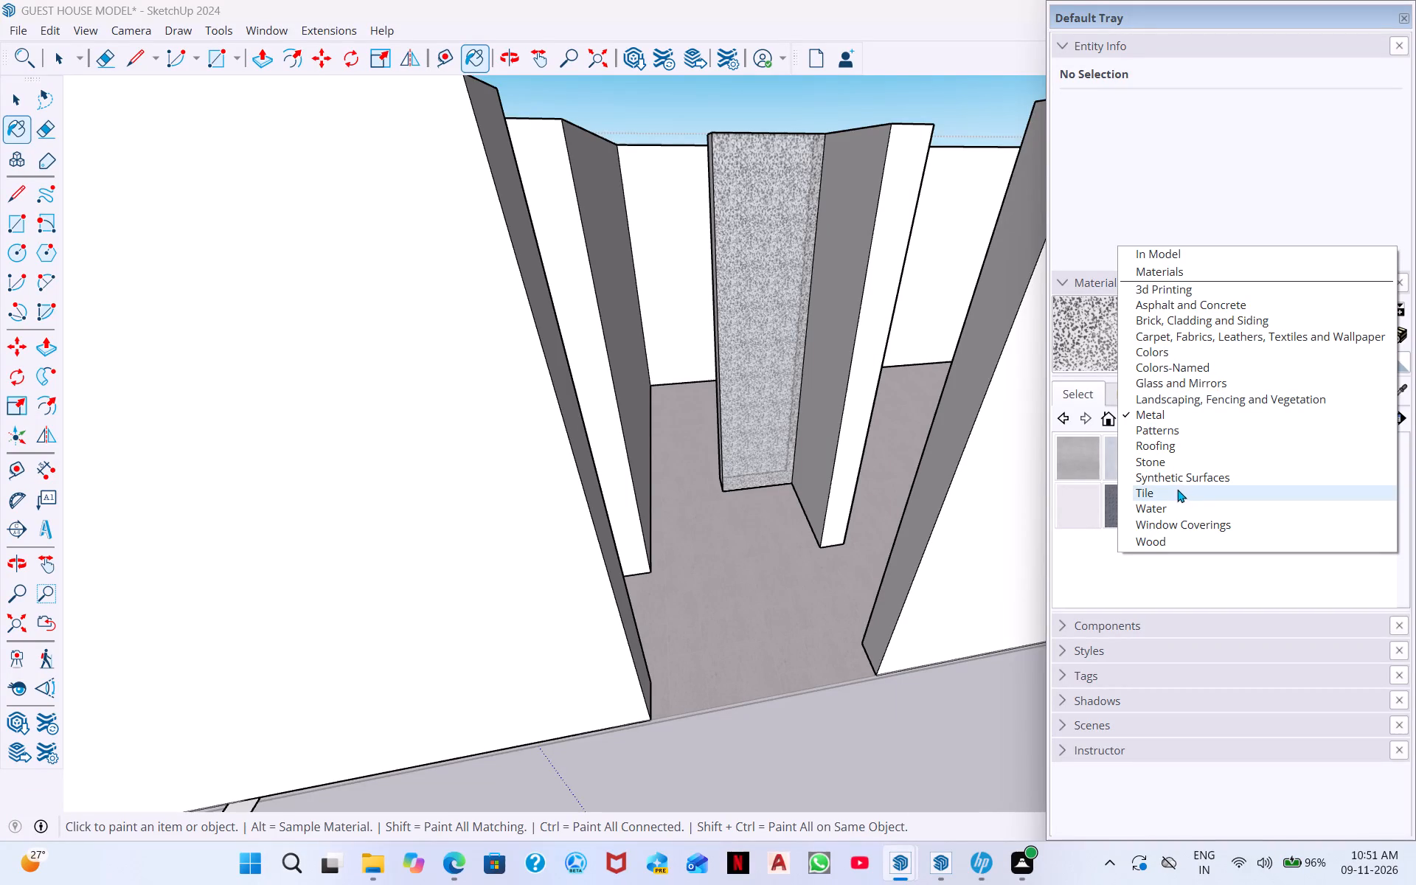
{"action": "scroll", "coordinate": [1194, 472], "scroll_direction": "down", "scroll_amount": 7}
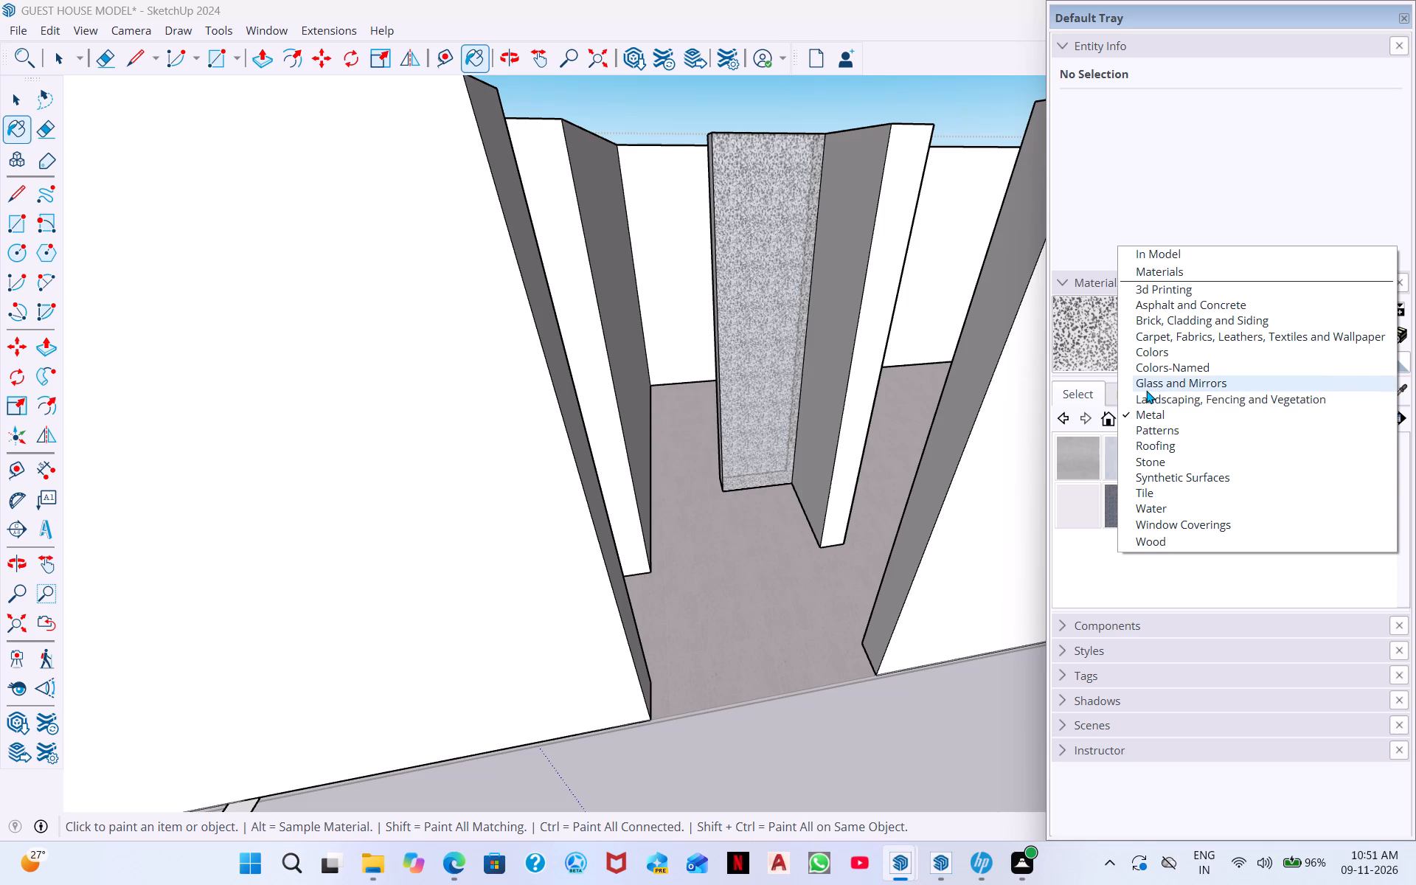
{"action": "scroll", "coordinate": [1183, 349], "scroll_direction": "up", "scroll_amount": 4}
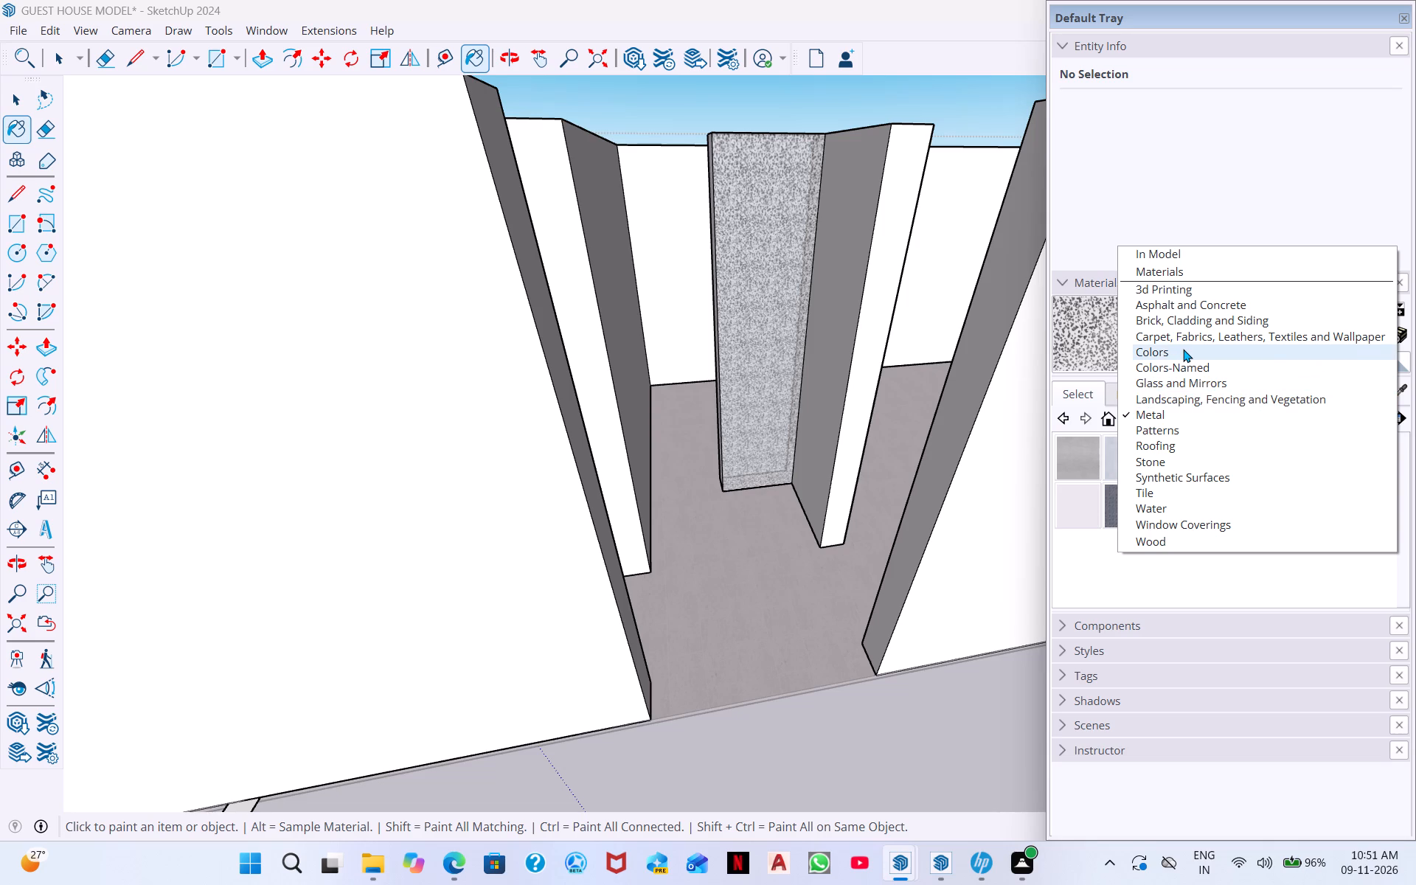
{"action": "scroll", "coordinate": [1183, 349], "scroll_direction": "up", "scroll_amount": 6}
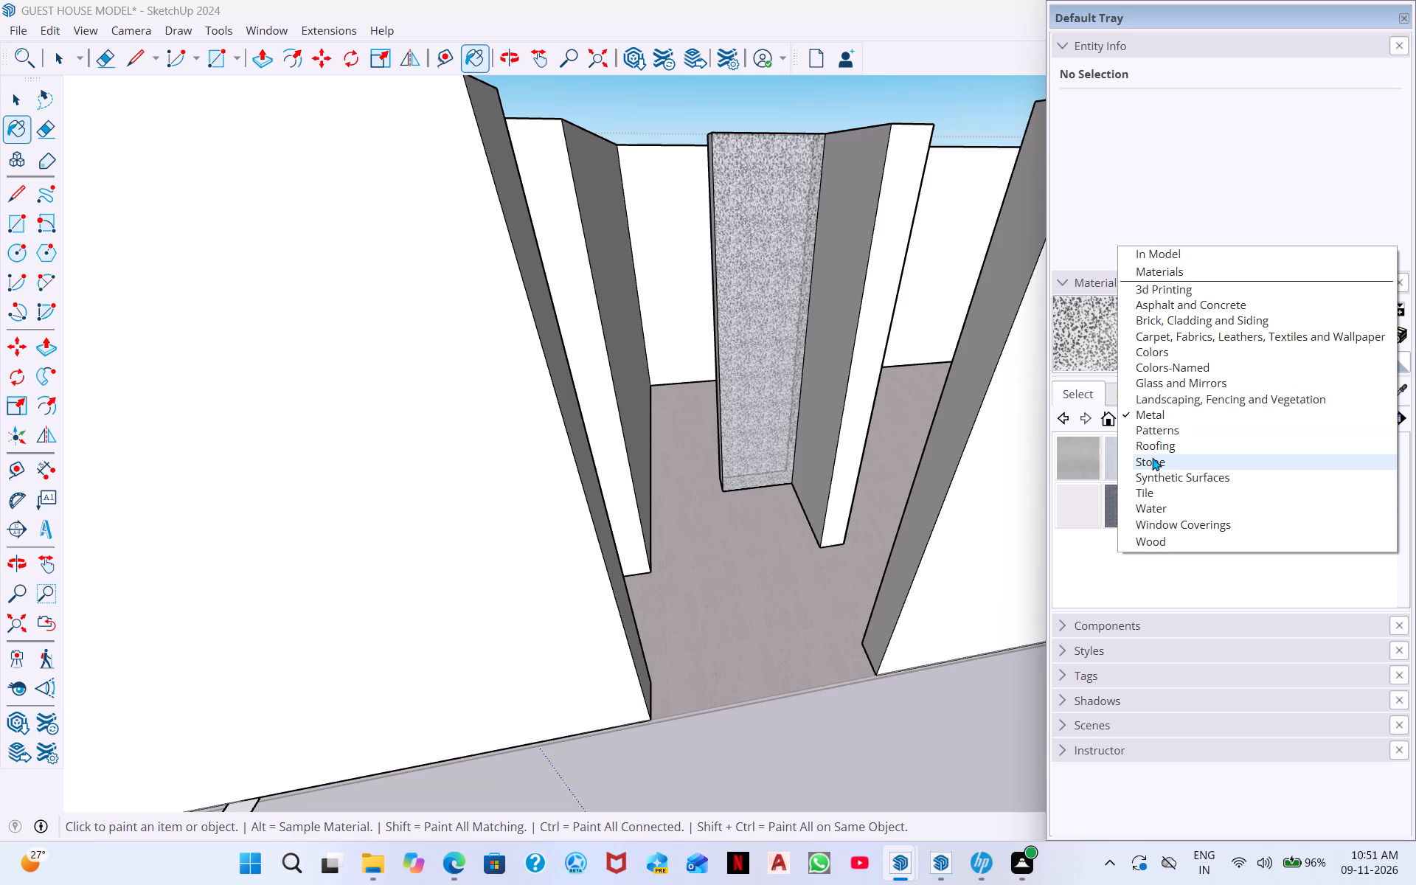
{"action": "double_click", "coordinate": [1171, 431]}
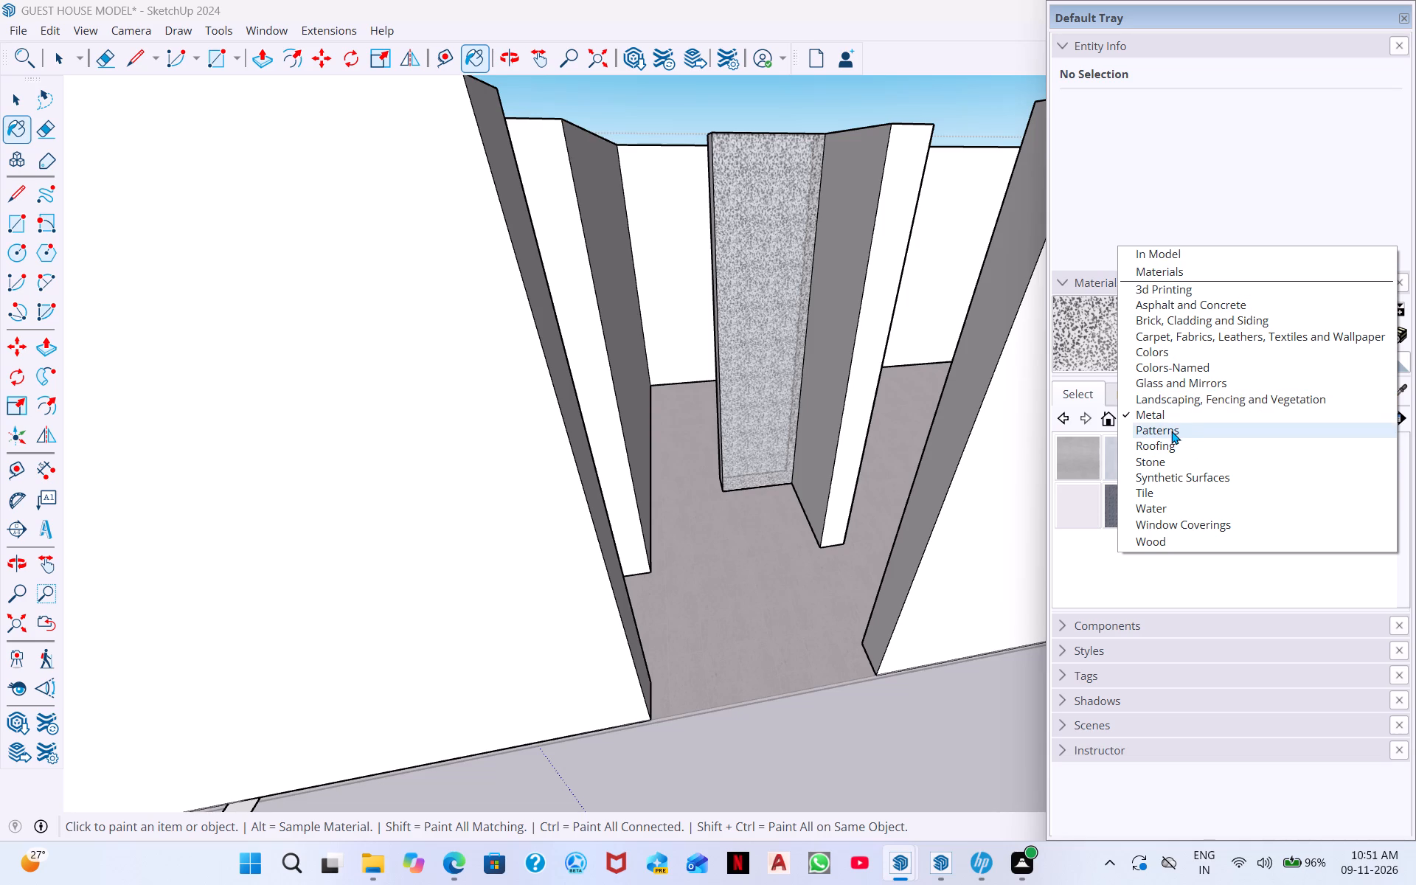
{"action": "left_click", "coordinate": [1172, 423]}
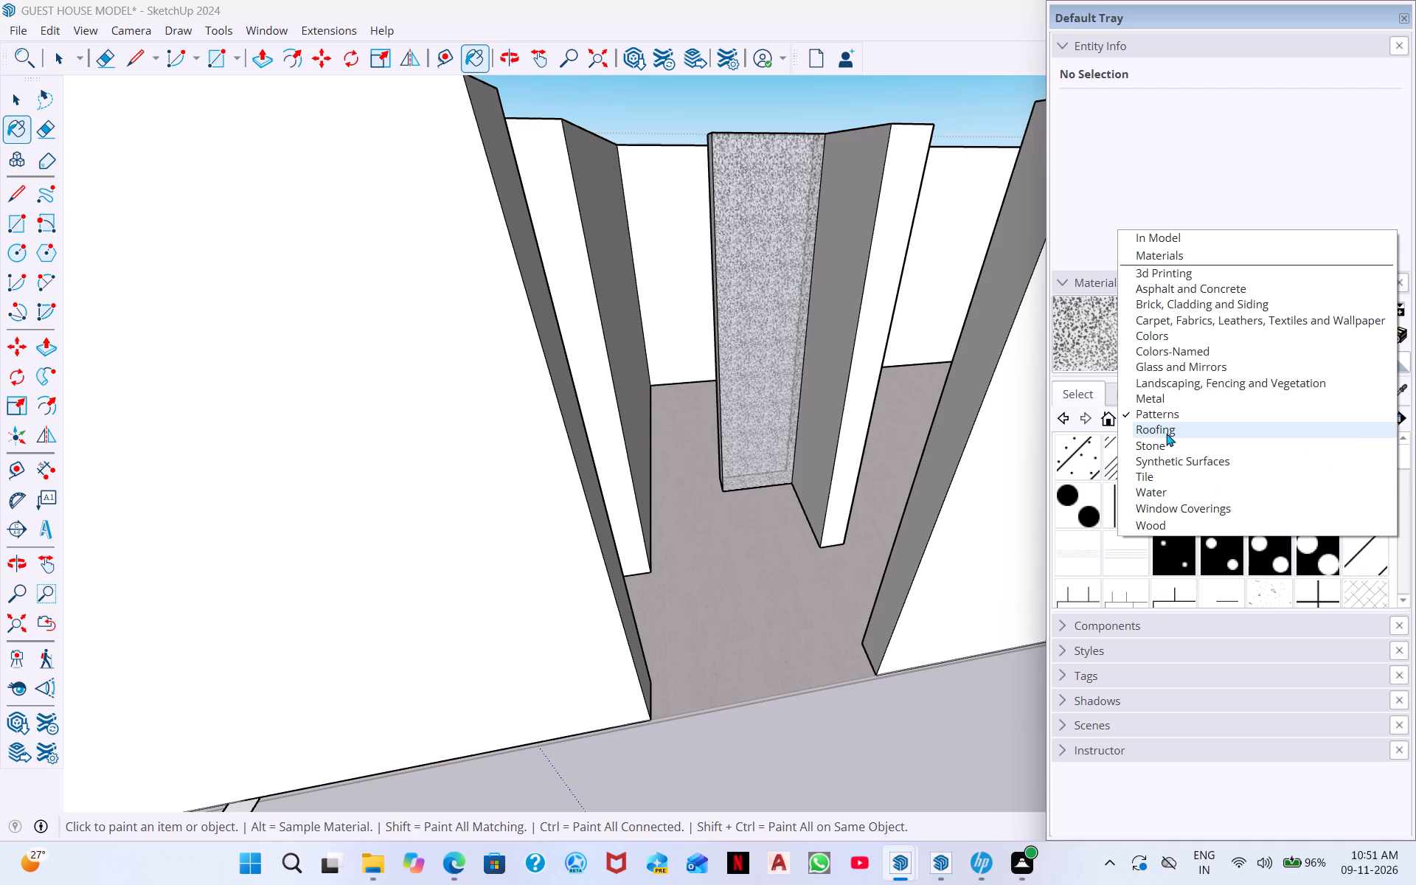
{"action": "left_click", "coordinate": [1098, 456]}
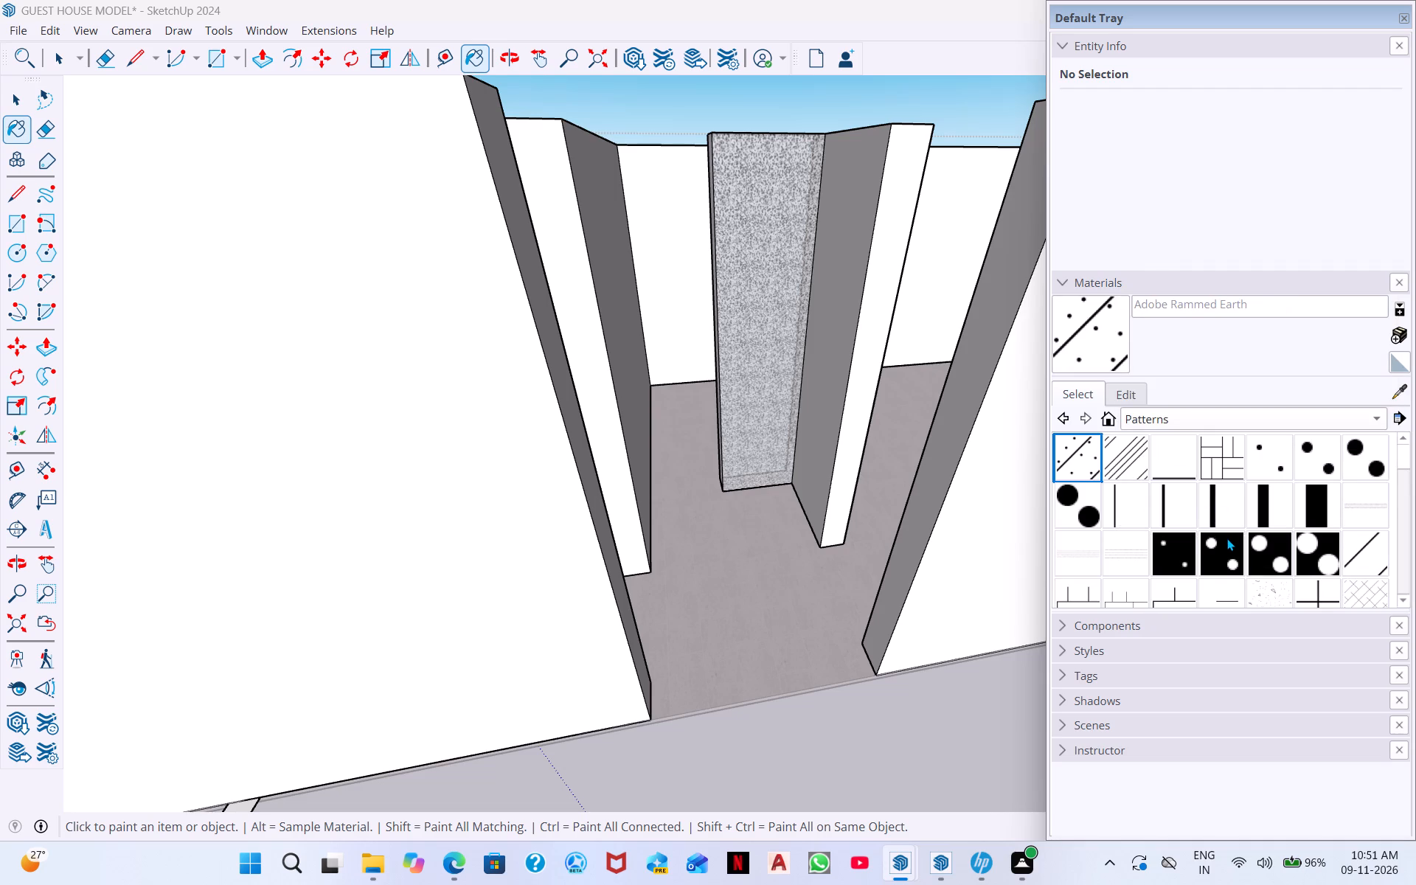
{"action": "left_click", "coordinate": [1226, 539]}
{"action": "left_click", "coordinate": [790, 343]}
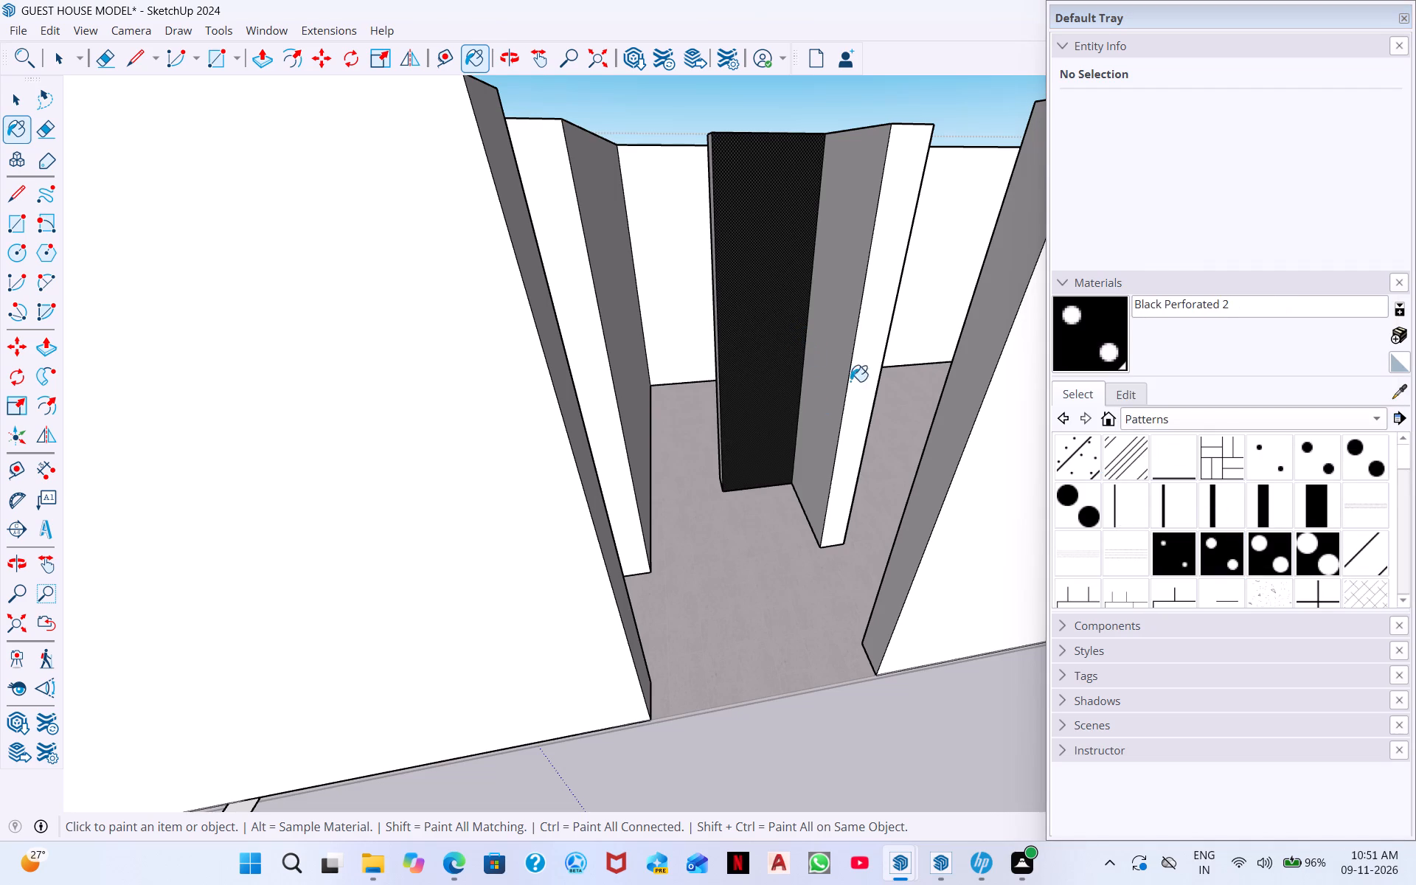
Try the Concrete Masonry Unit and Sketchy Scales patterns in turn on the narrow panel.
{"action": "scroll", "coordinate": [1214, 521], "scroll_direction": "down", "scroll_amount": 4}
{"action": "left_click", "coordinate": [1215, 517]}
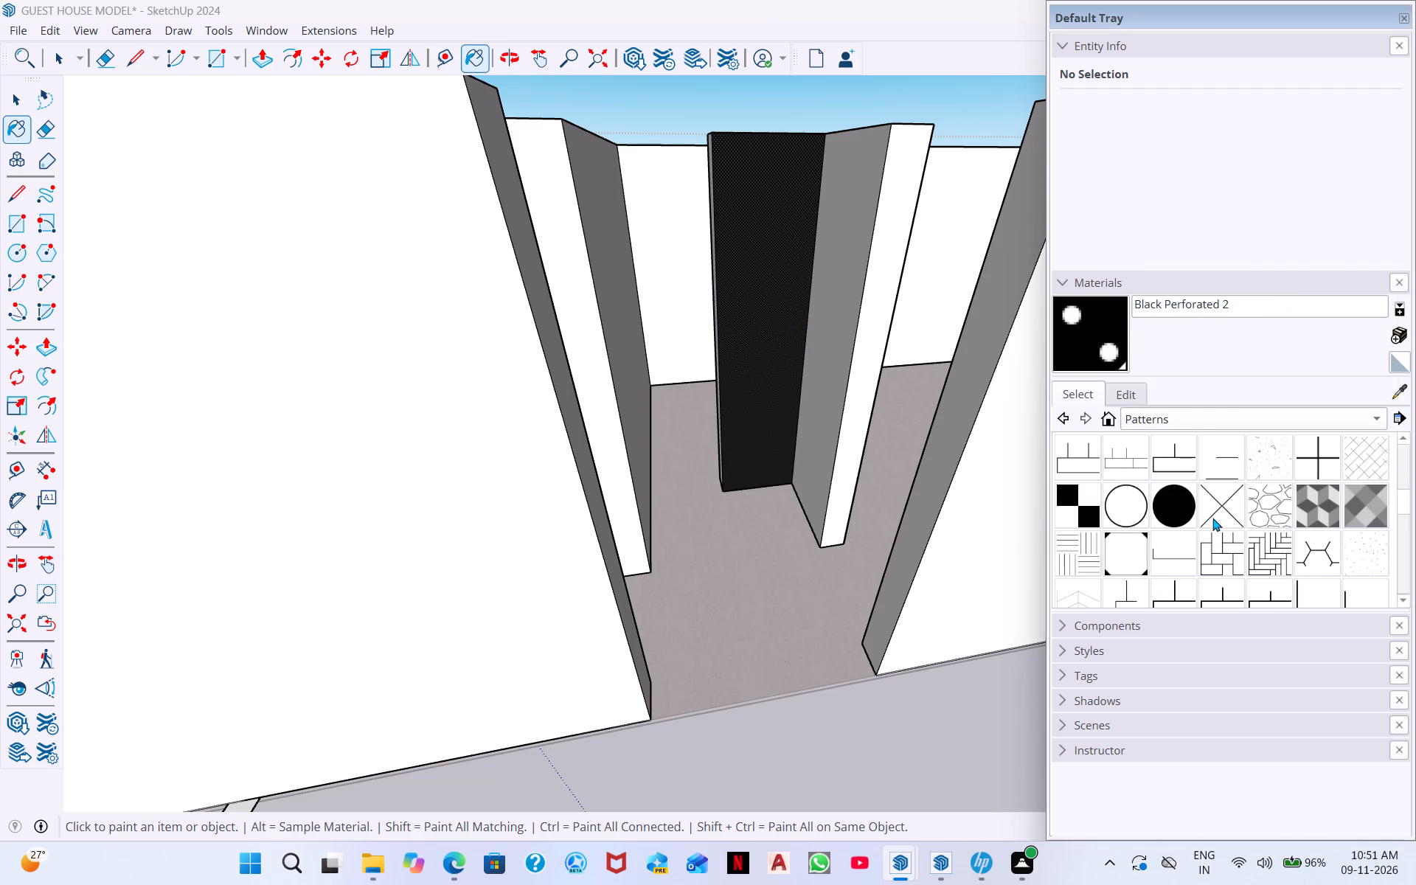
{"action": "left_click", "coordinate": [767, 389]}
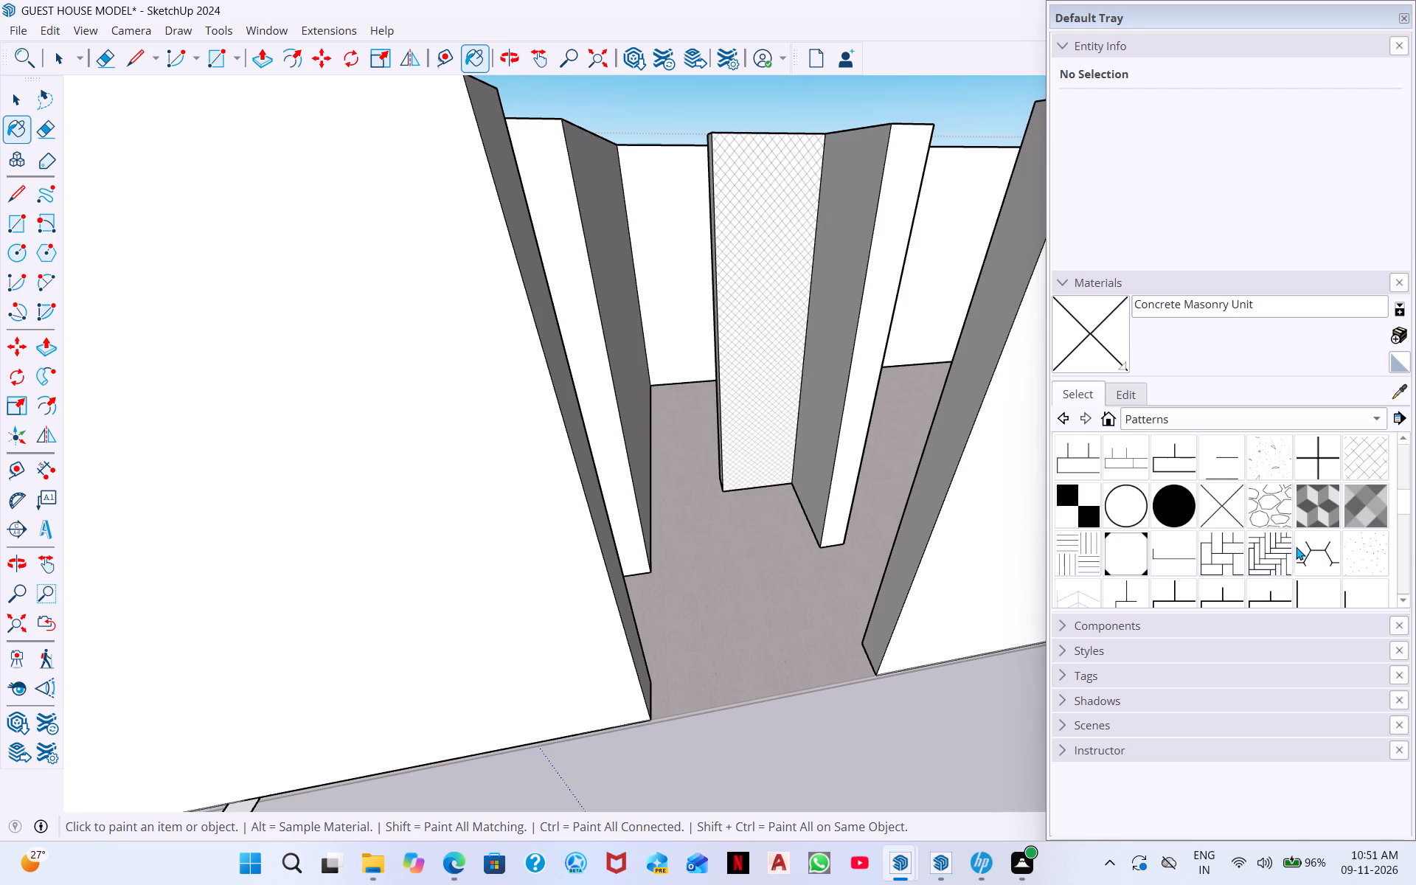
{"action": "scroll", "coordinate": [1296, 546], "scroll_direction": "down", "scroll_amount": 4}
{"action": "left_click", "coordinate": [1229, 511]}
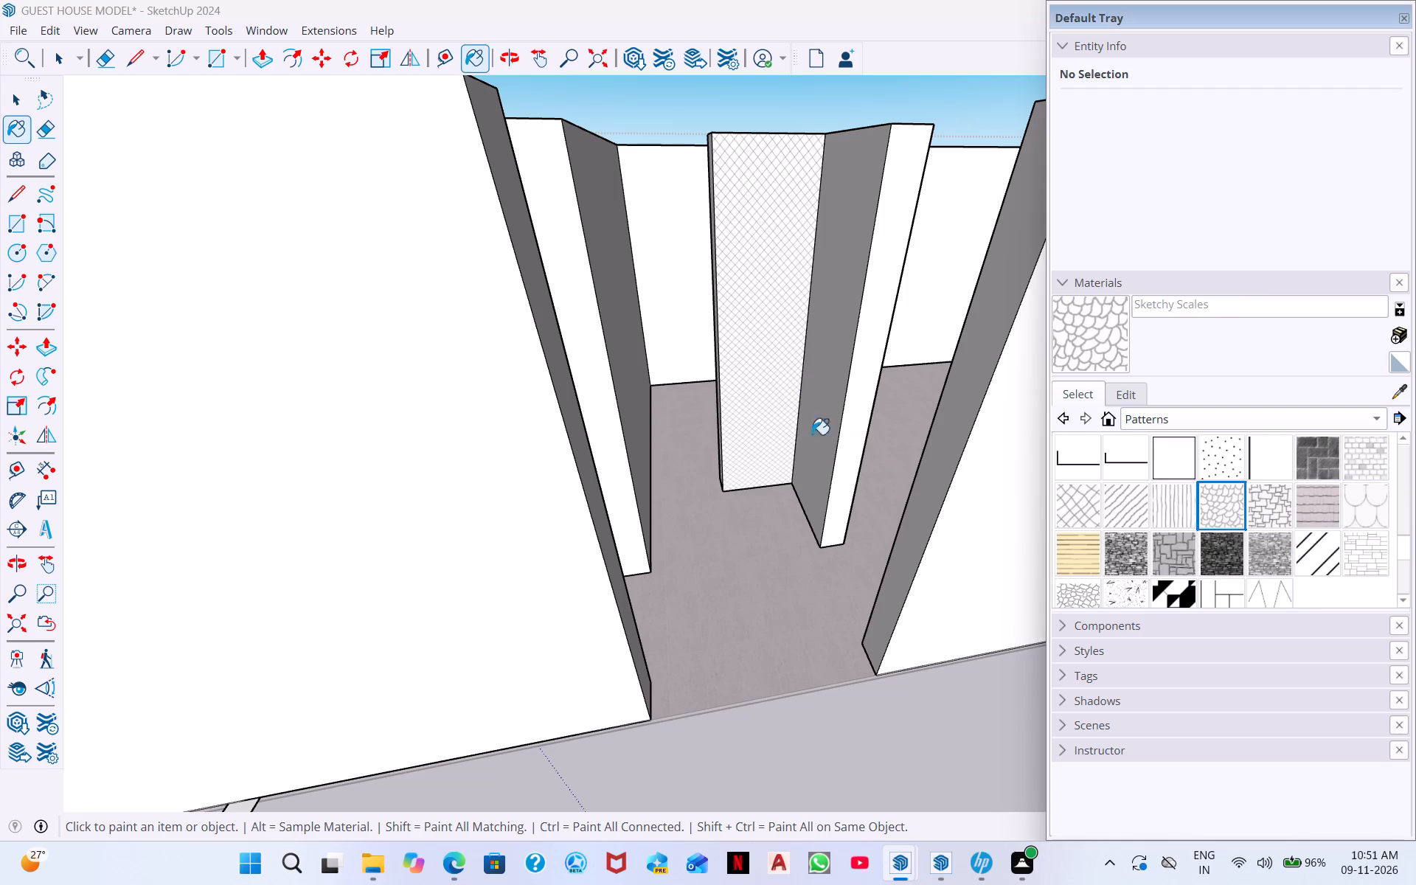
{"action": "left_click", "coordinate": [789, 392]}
Paint the narrow panel between the inner partitions with the White Tile Black Accent pattern.
{"action": "scroll", "coordinate": [1194, 544], "scroll_direction": "down", "scroll_amount": 2}
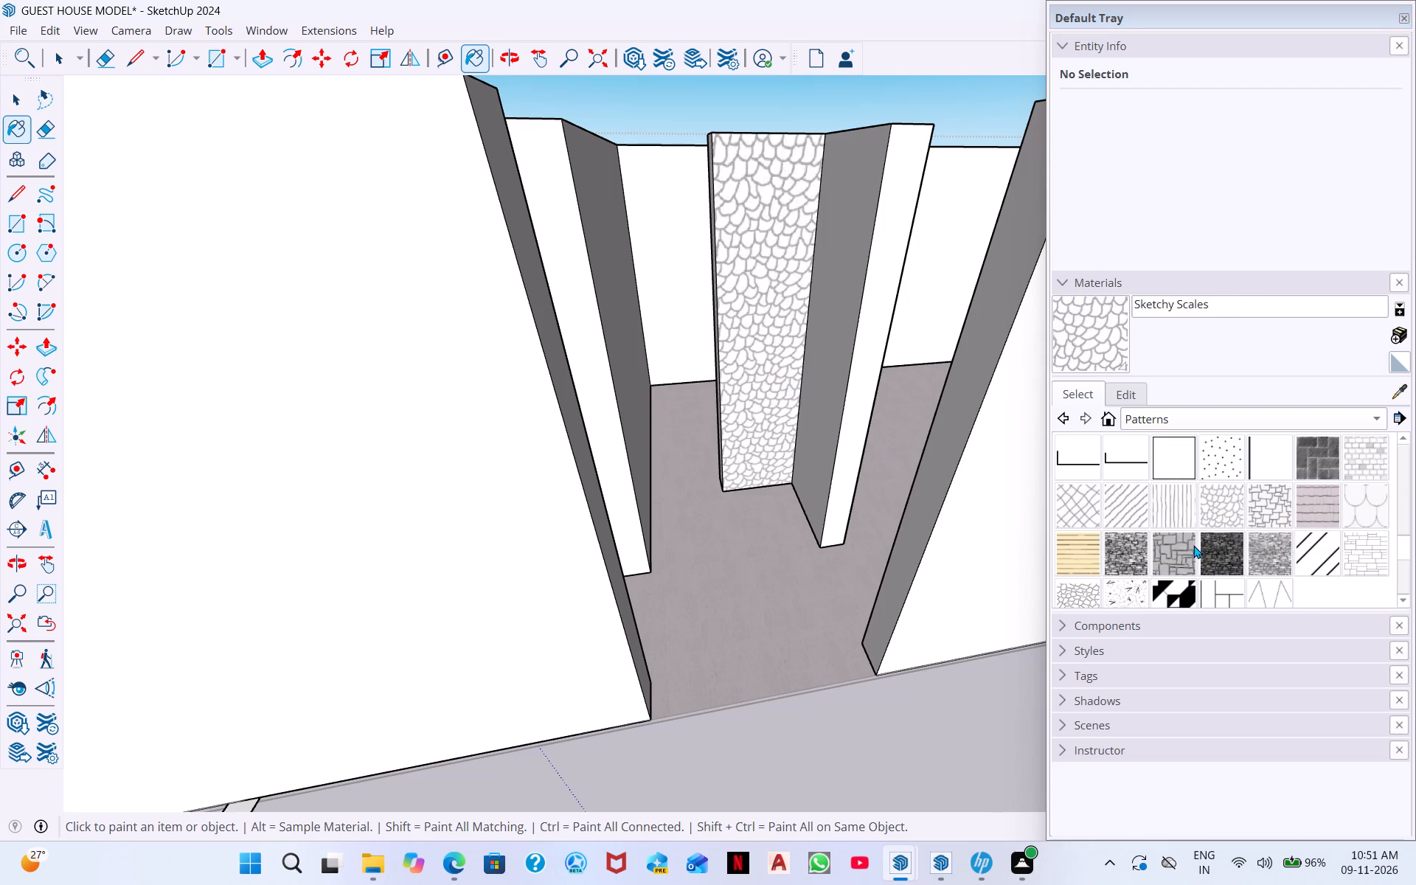
{"action": "scroll", "coordinate": [1193, 545], "scroll_direction": "down", "scroll_amount": 2}
{"action": "left_click", "coordinate": [1181, 460]}
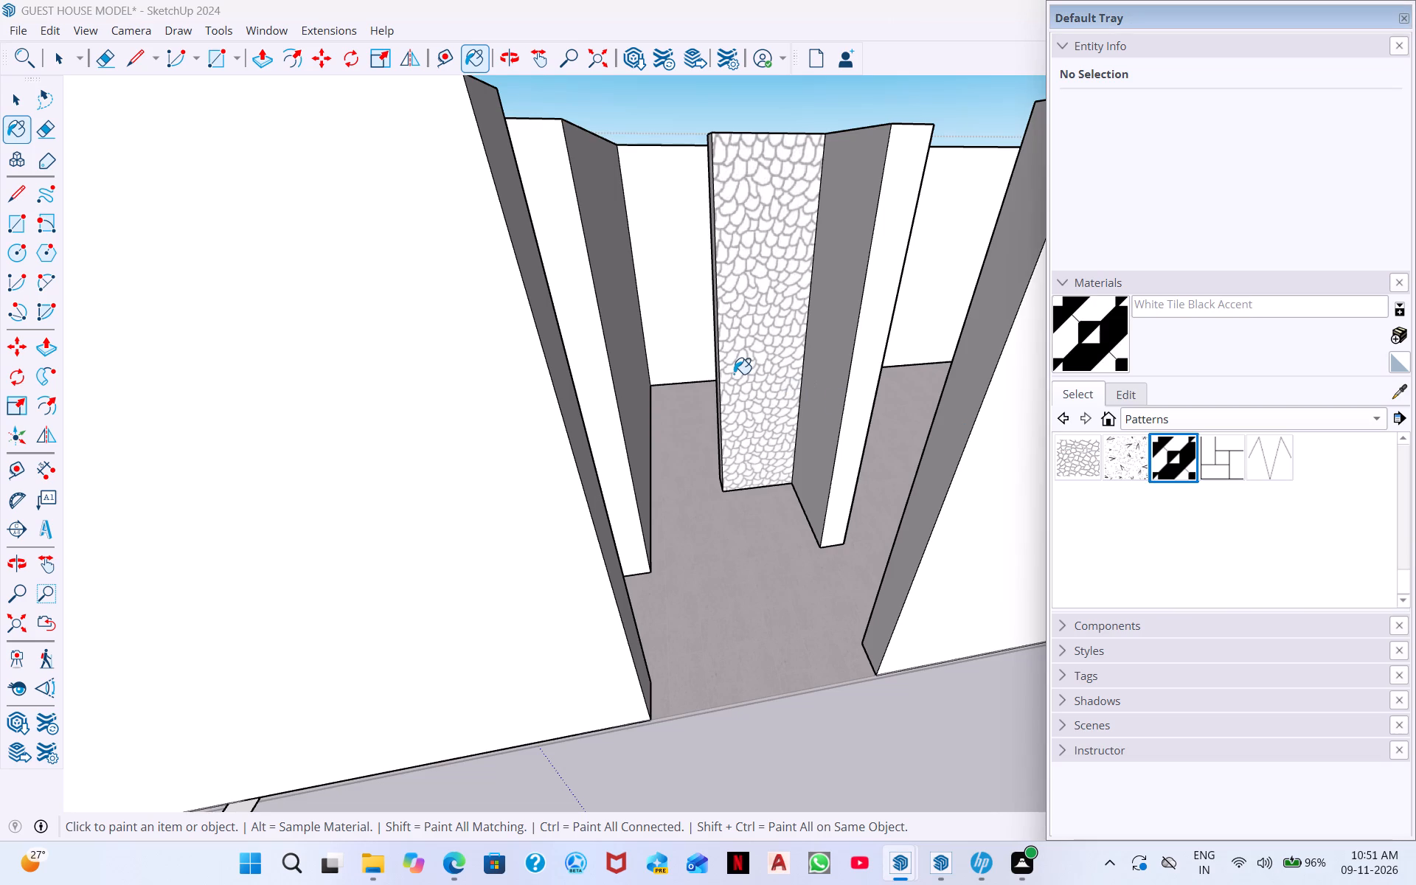
{"action": "left_click", "coordinate": [735, 374]}
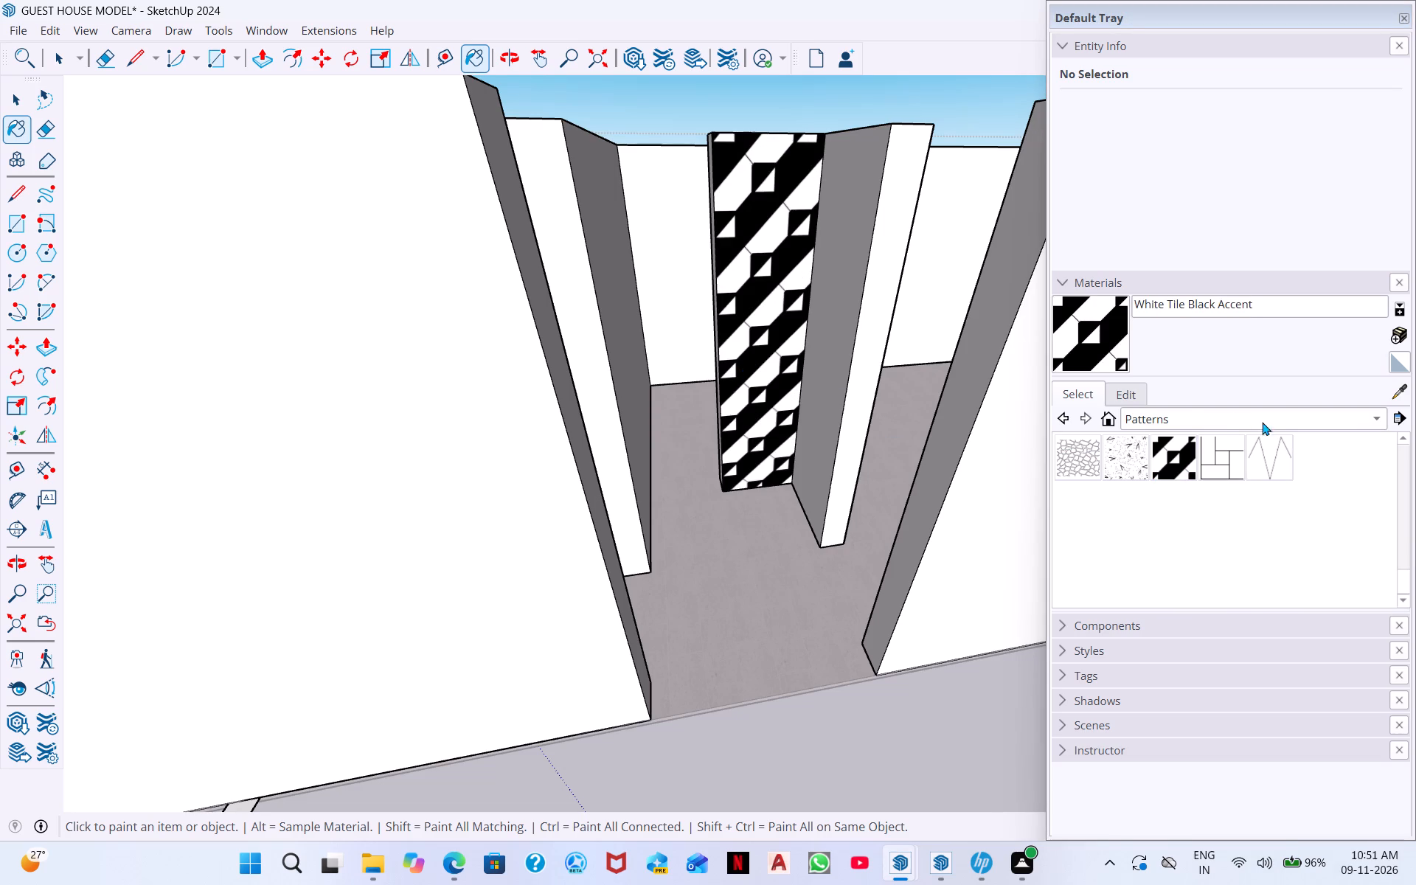
Paint the end wall and both side walls of the small room behind the patterned panel with Ornate Tile 01 from the Tile materials.
{"action": "left_click", "coordinate": [1193, 423]}
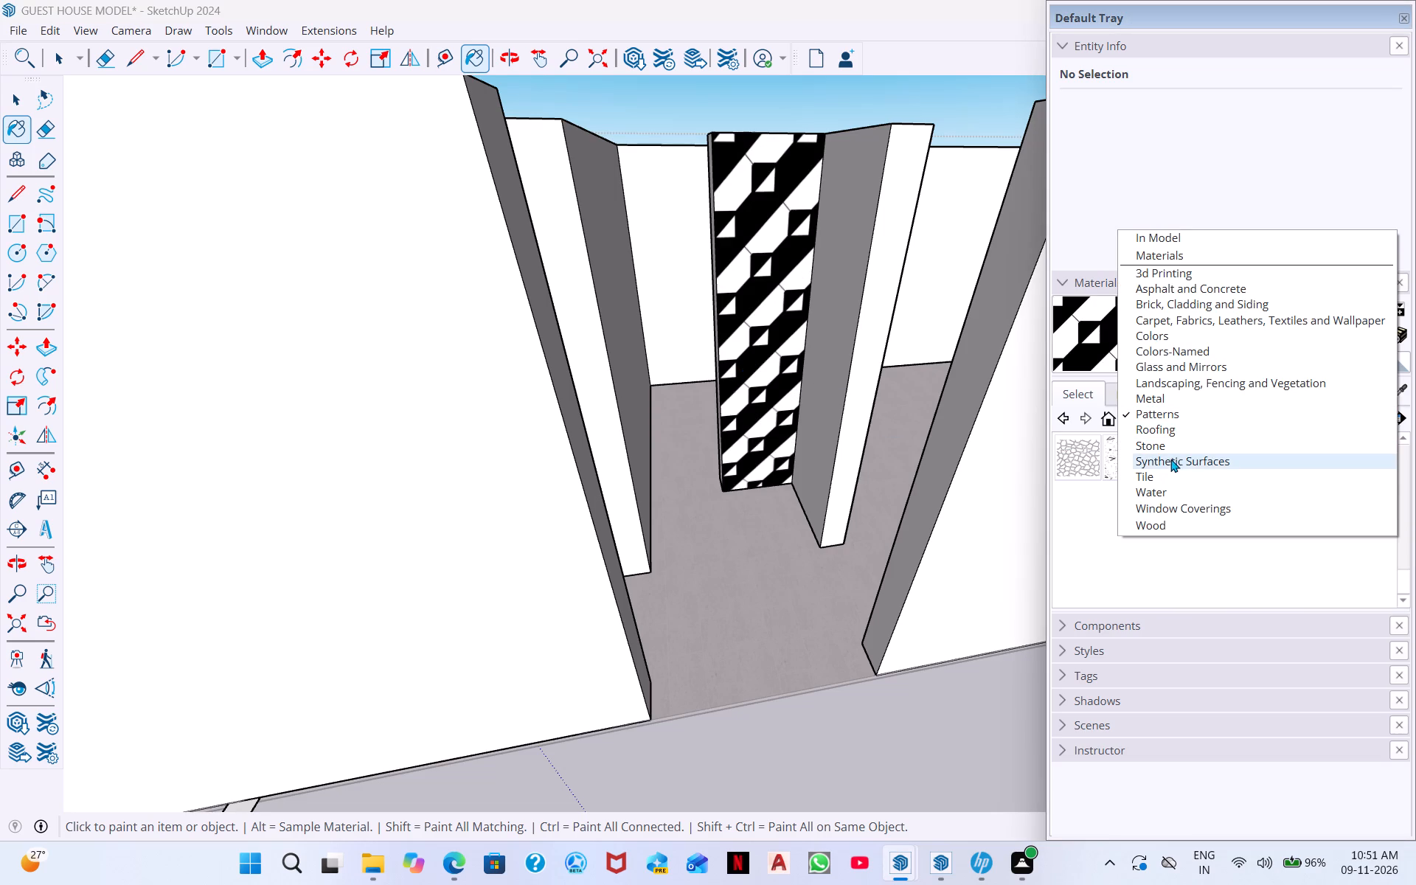
{"action": "left_click", "coordinate": [1160, 479]}
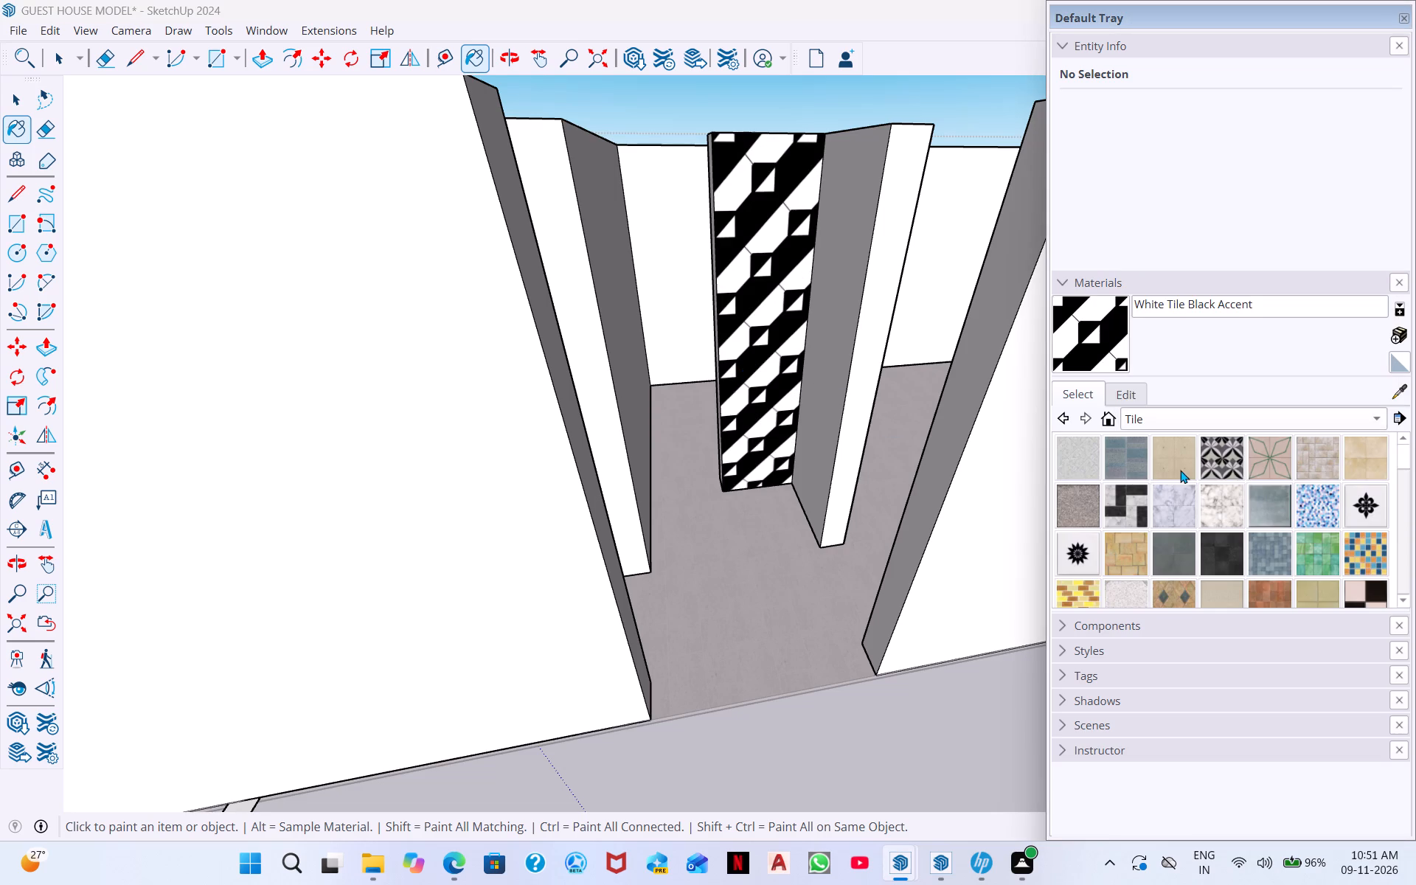
{"action": "scroll", "coordinate": [1167, 497], "scroll_direction": "down", "scroll_amount": 3}
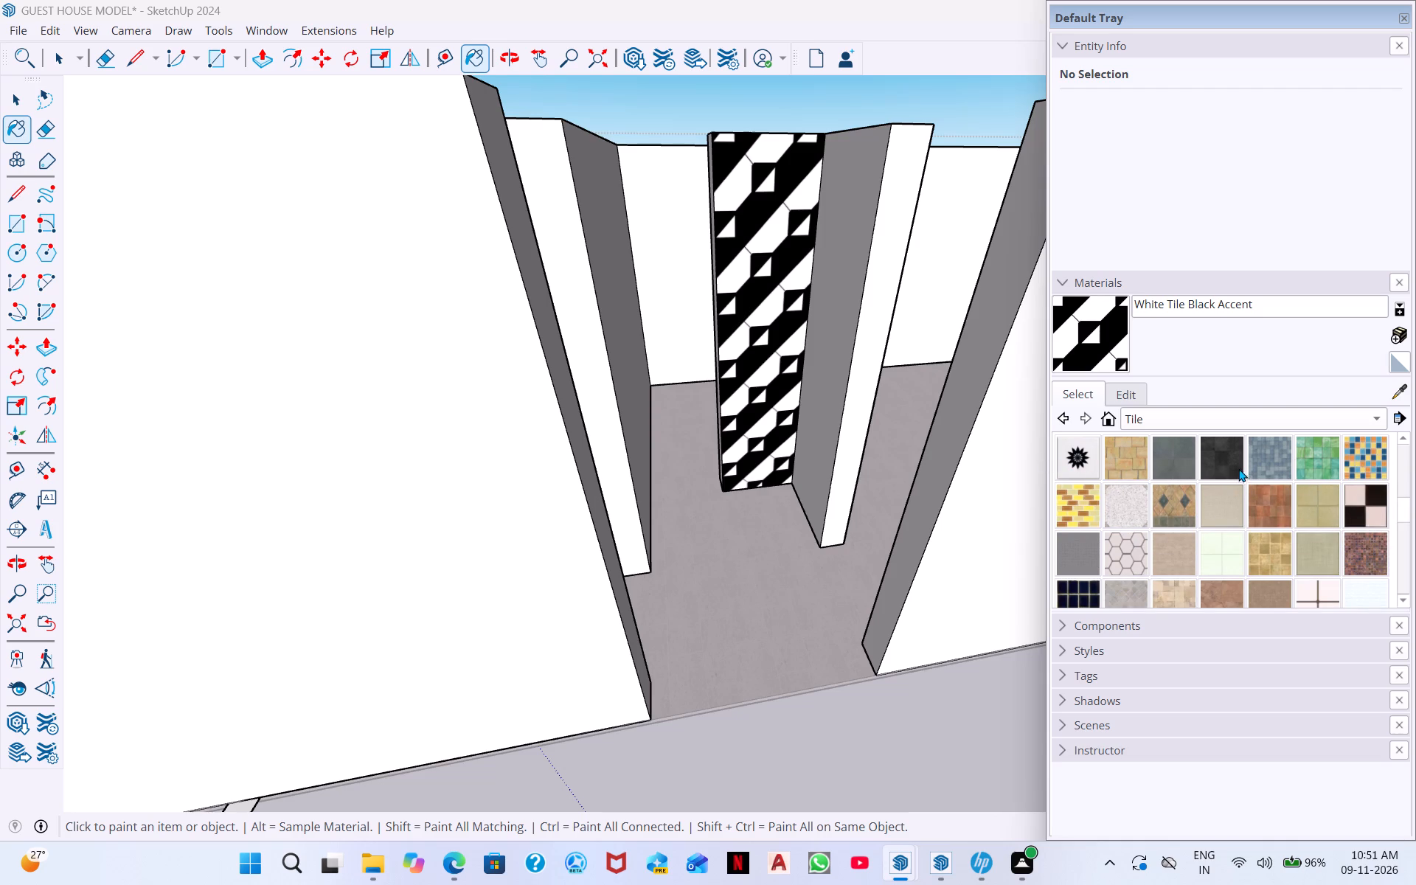
{"action": "scroll", "coordinate": [1163, 484], "scroll_direction": "up", "scroll_amount": 4}
{"action": "scroll", "coordinate": [1231, 508], "scroll_direction": "down", "scroll_amount": 2}
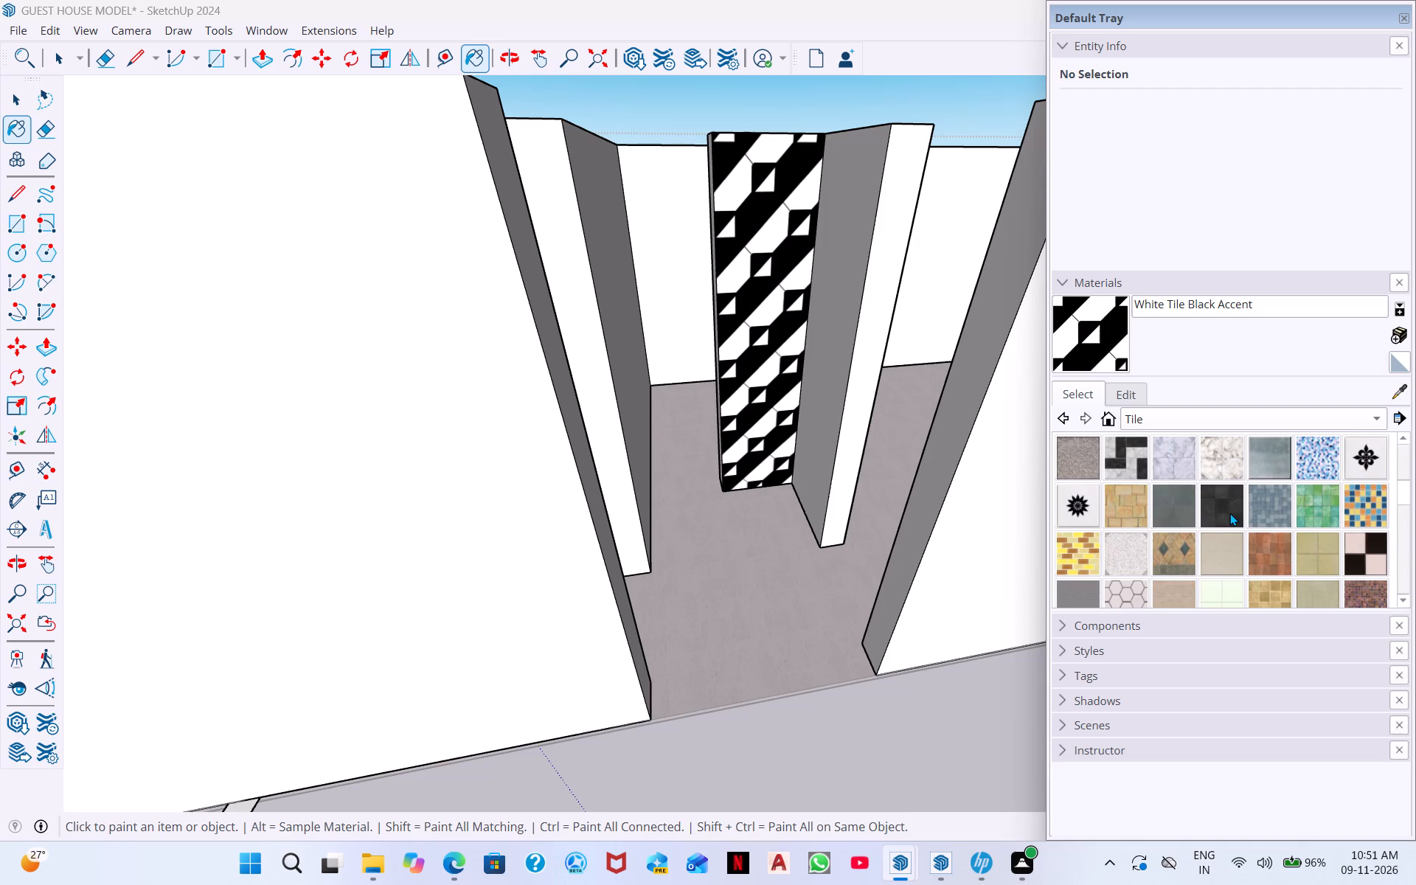
{"action": "scroll", "coordinate": [1211, 501], "scroll_direction": "down", "scroll_amount": 2}
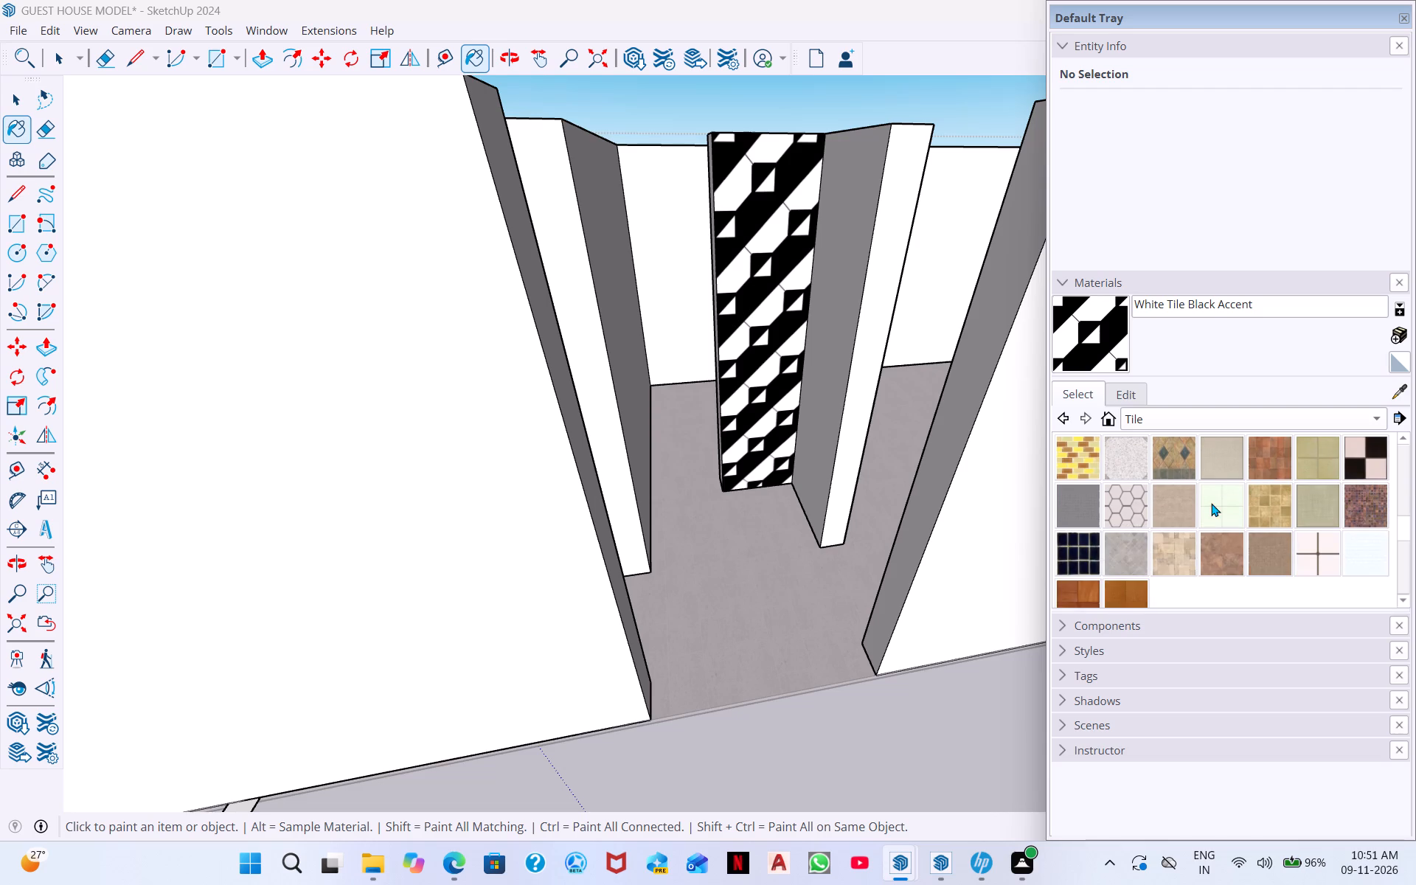
{"action": "scroll", "coordinate": [1211, 503], "scroll_direction": "up", "scroll_amount": 2}
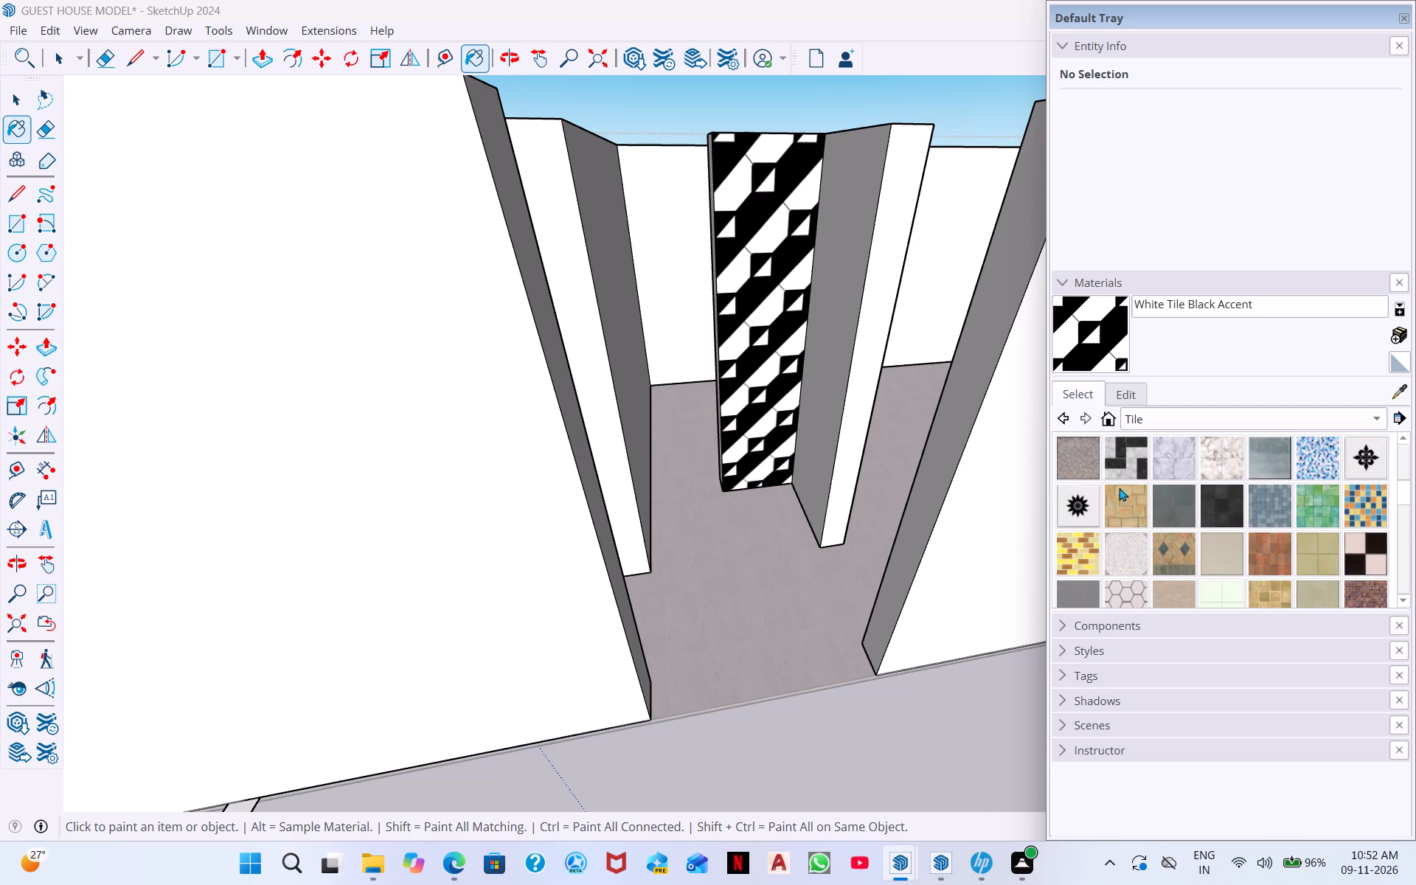
{"action": "scroll", "coordinate": [1163, 495], "scroll_direction": "up", "scroll_amount": 1}
{"action": "left_click", "coordinate": [1356, 512]}
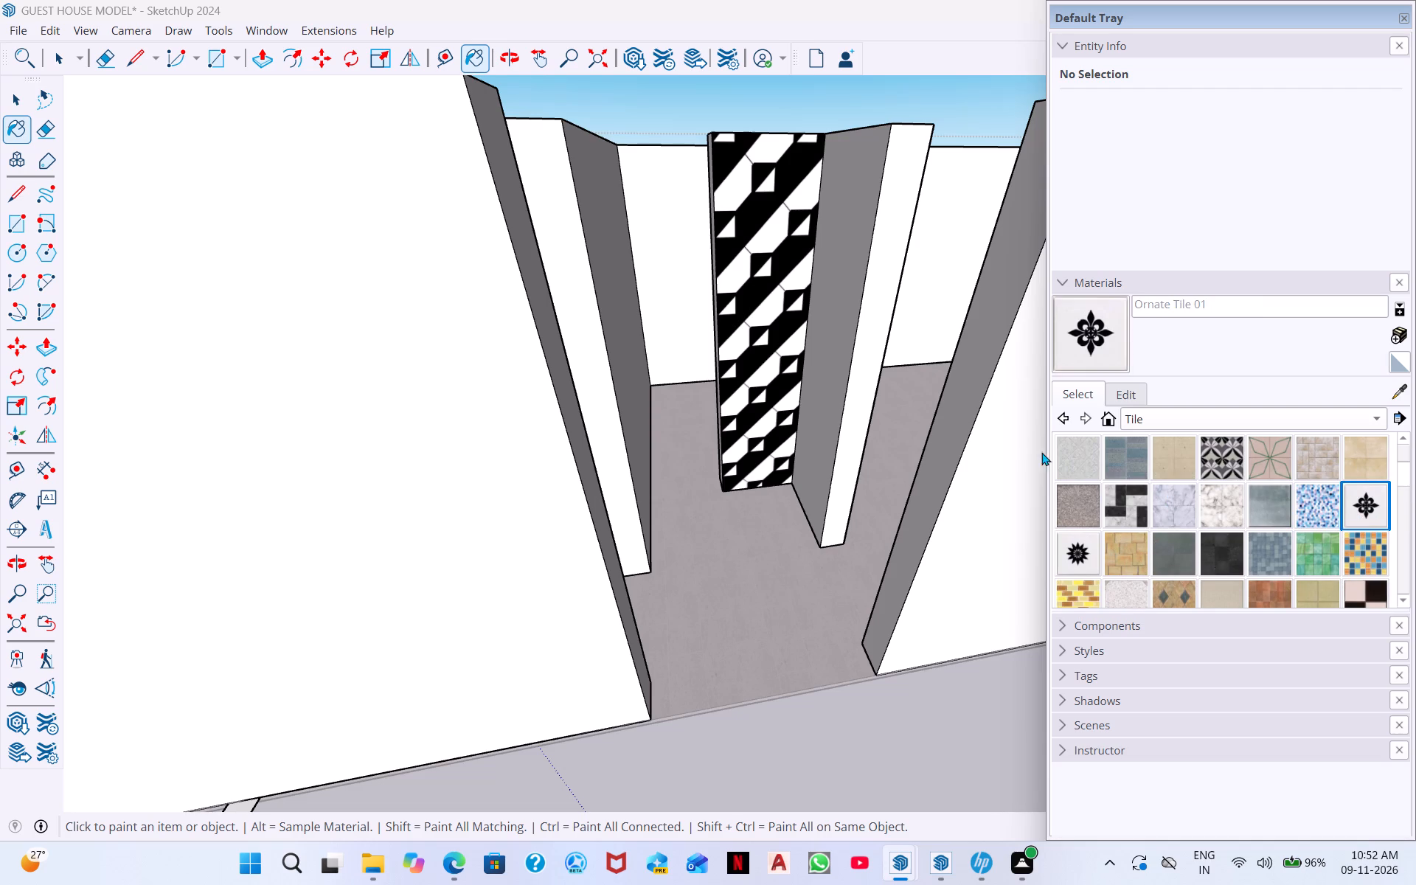
{"action": "scroll", "coordinate": [645, 251], "scroll_direction": "up", "scroll_amount": 8}
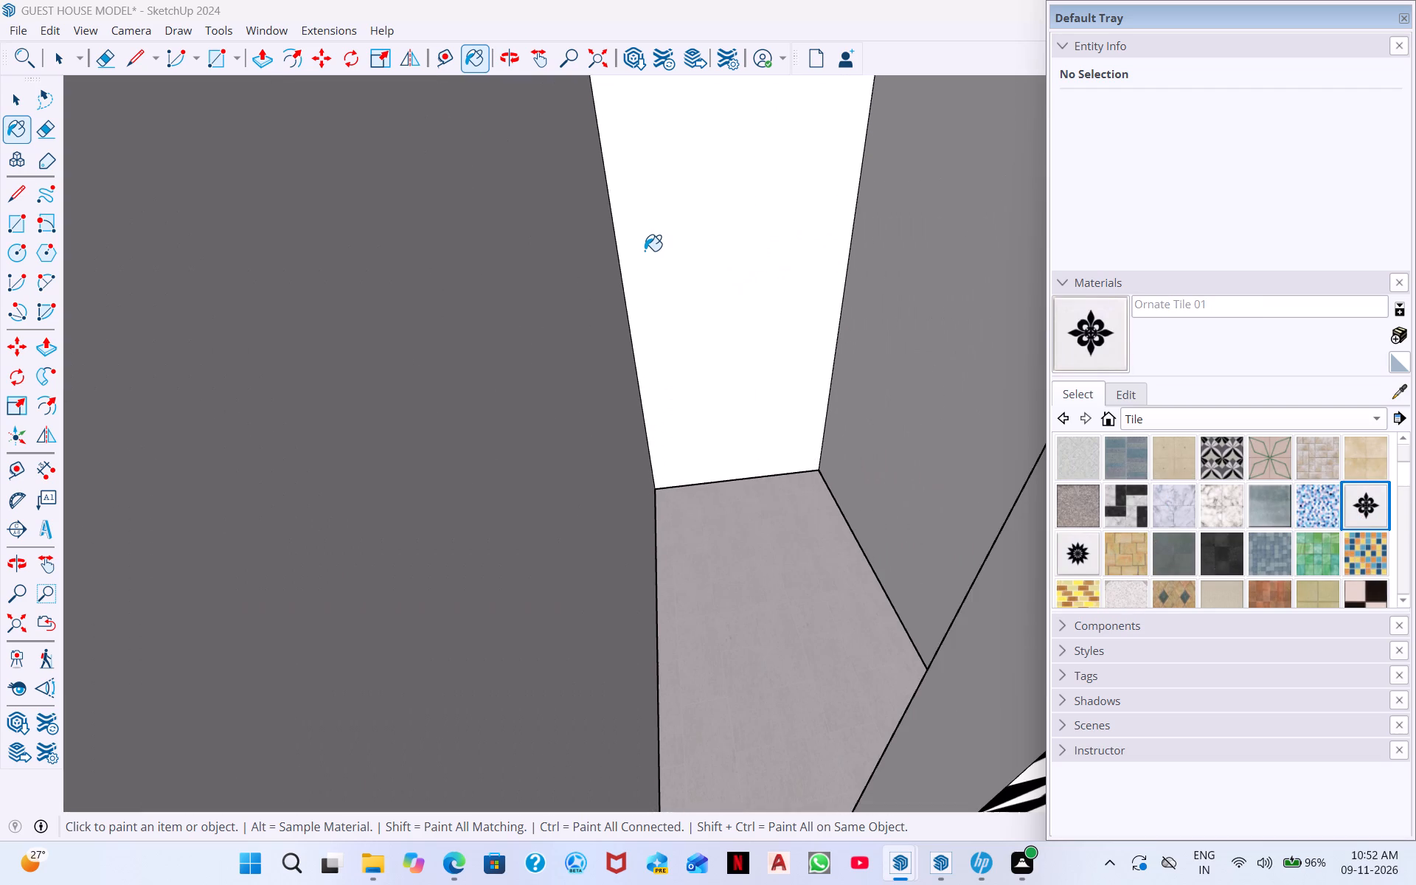
{"action": "left_click", "coordinate": [683, 240]}
{"action": "left_click", "coordinate": [948, 316]}
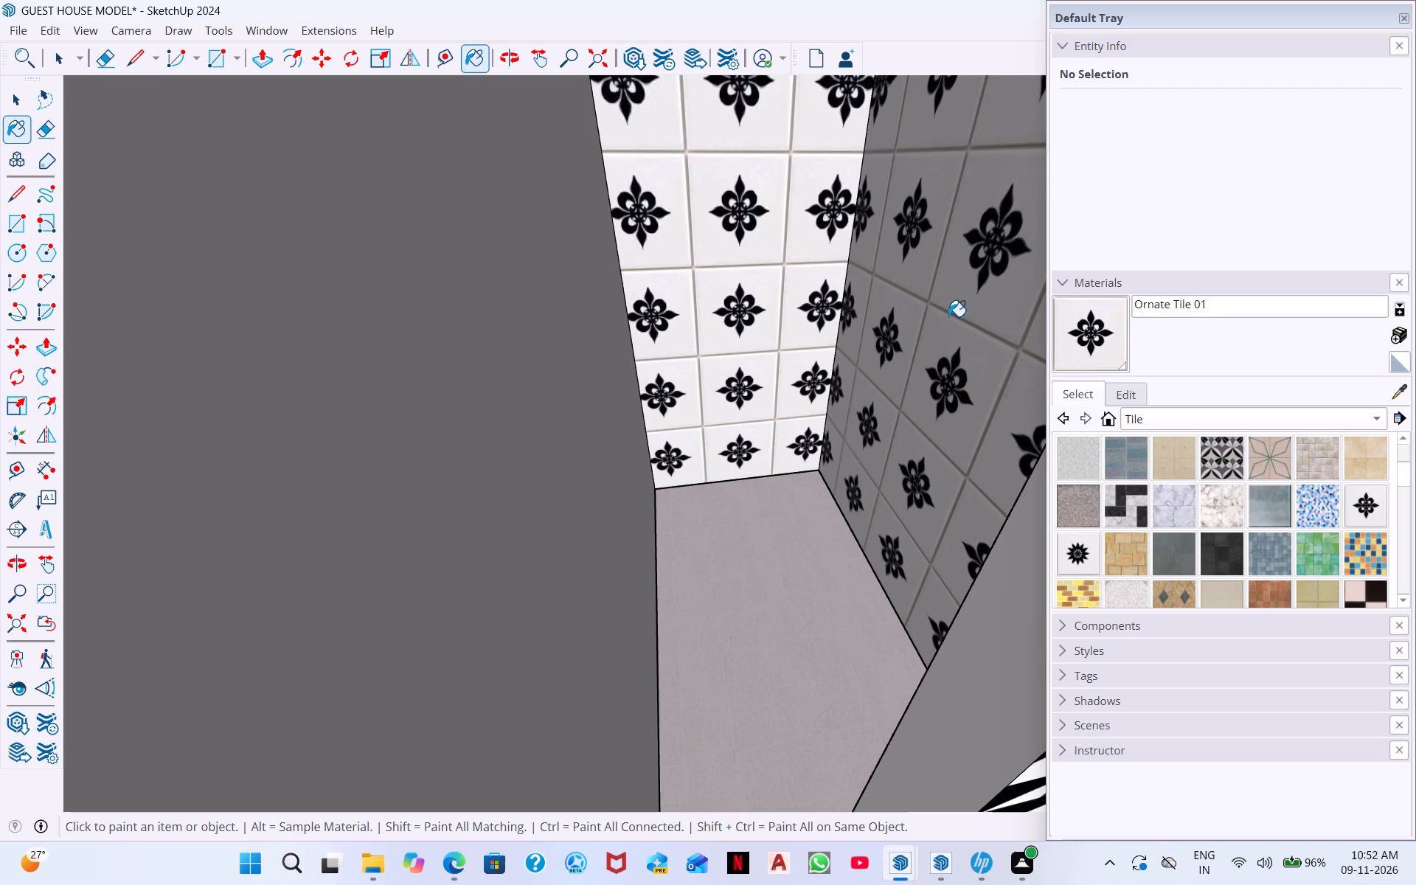
{"action": "left_click", "coordinate": [506, 358]}
{"action": "scroll", "coordinate": [510, 357], "scroll_direction": "down", "scroll_amount": 13}
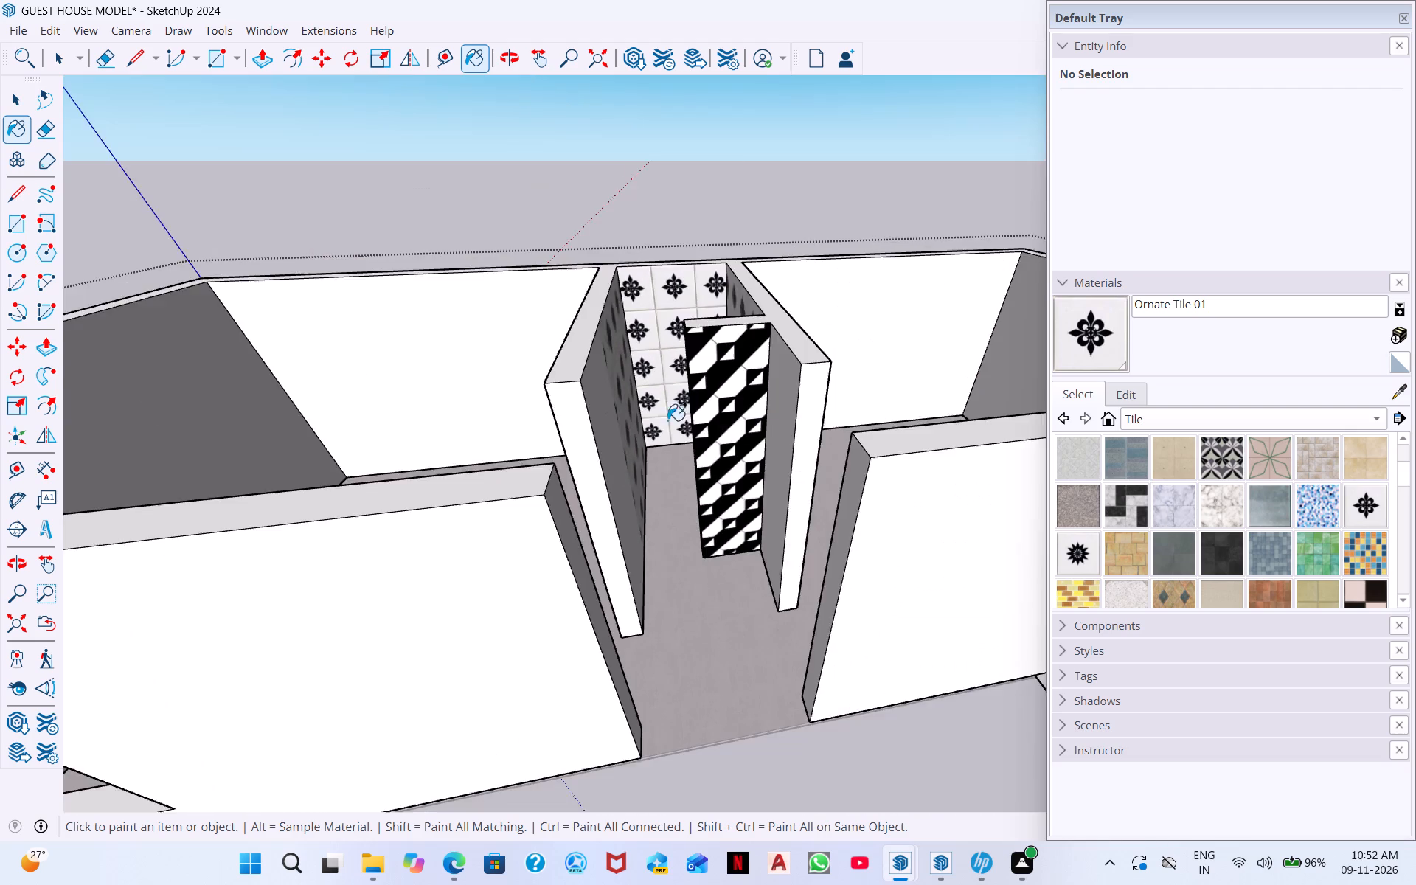
Inspect the tiled walls of the small room from several sides and from above.
{"action": "middle_click_drag", "start_coordinate": [692, 426], "coordinate": [386, 382]}
{"action": "middle_click_drag", "start_coordinate": [654, 400], "coordinate": [577, 624]}
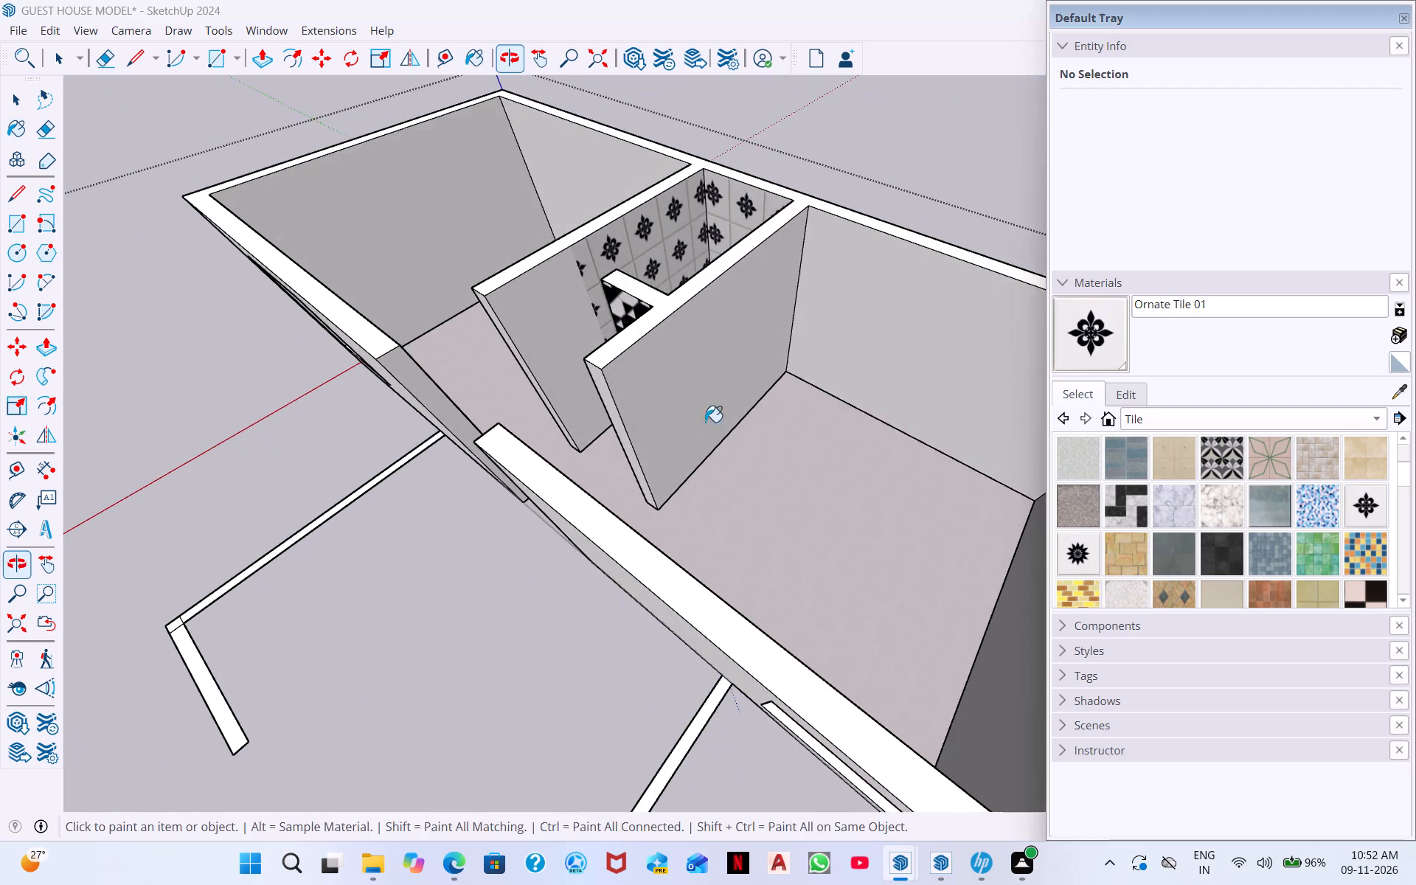
{"action": "middle_click_drag", "start_coordinate": [721, 403], "coordinate": [1053, 437]}
{"action": "middle_click_drag", "start_coordinate": [752, 453], "coordinate": [1052, 420]}
{"action": "middle_click_drag", "start_coordinate": [808, 419], "coordinate": [999, 381]}
{"action": "middle_click_drag", "start_coordinate": [690, 338], "coordinate": [953, 339]}
{"action": "scroll", "coordinate": [658, 366], "scroll_direction": "up", "scroll_amount": 5}
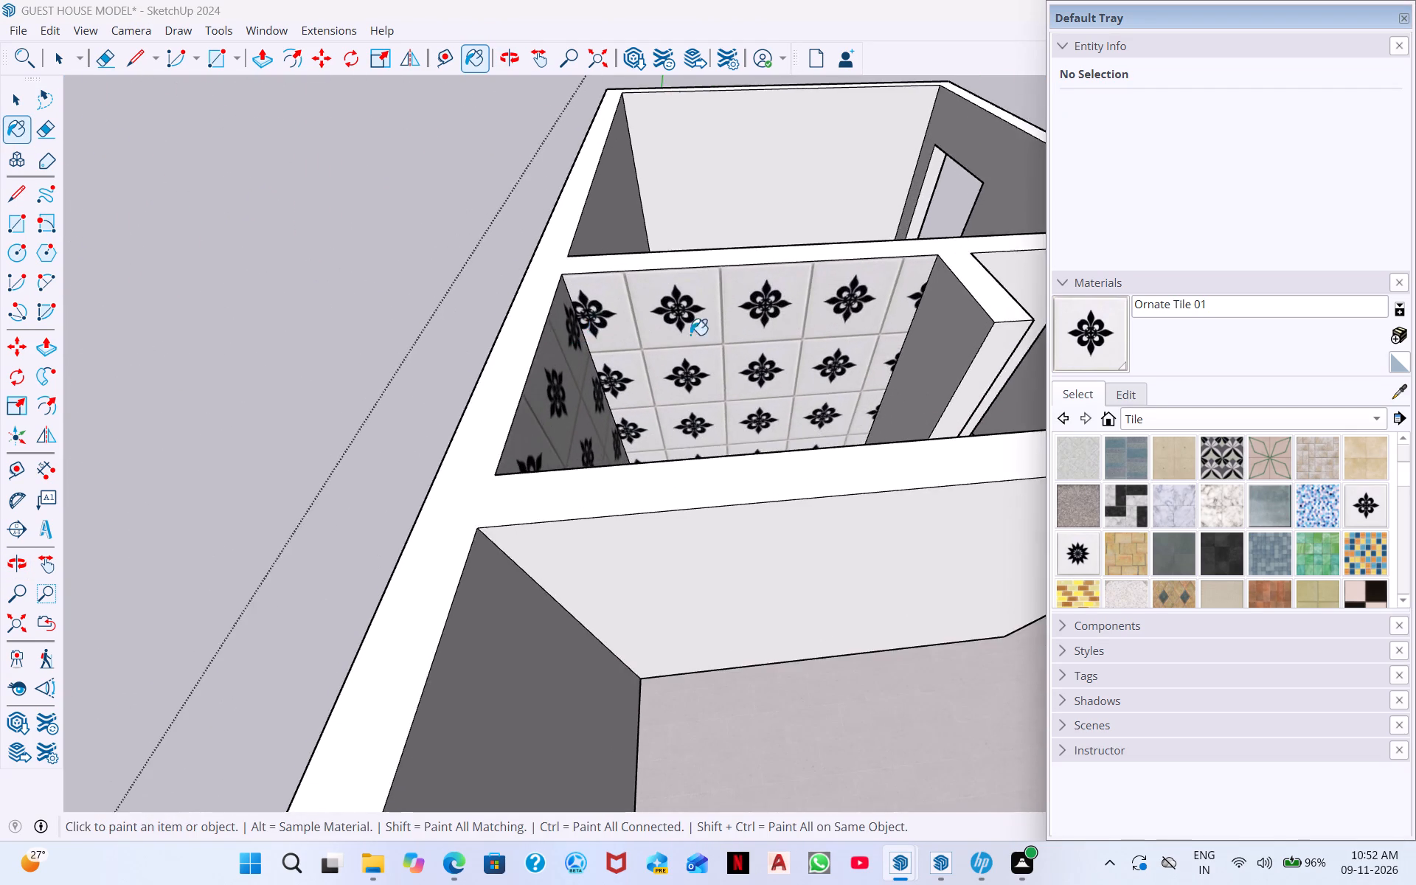
{"action": "scroll", "coordinate": [732, 348], "scroll_direction": "up", "scroll_amount": 6}
{"action": "scroll", "coordinate": [816, 440], "scroll_direction": "up", "scroll_amount": 4}
{"action": "scroll", "coordinate": [790, 468], "scroll_direction": "down", "scroll_amount": 9}
{"action": "middle_click_drag", "start_coordinate": [924, 460], "coordinate": [923, 454]}
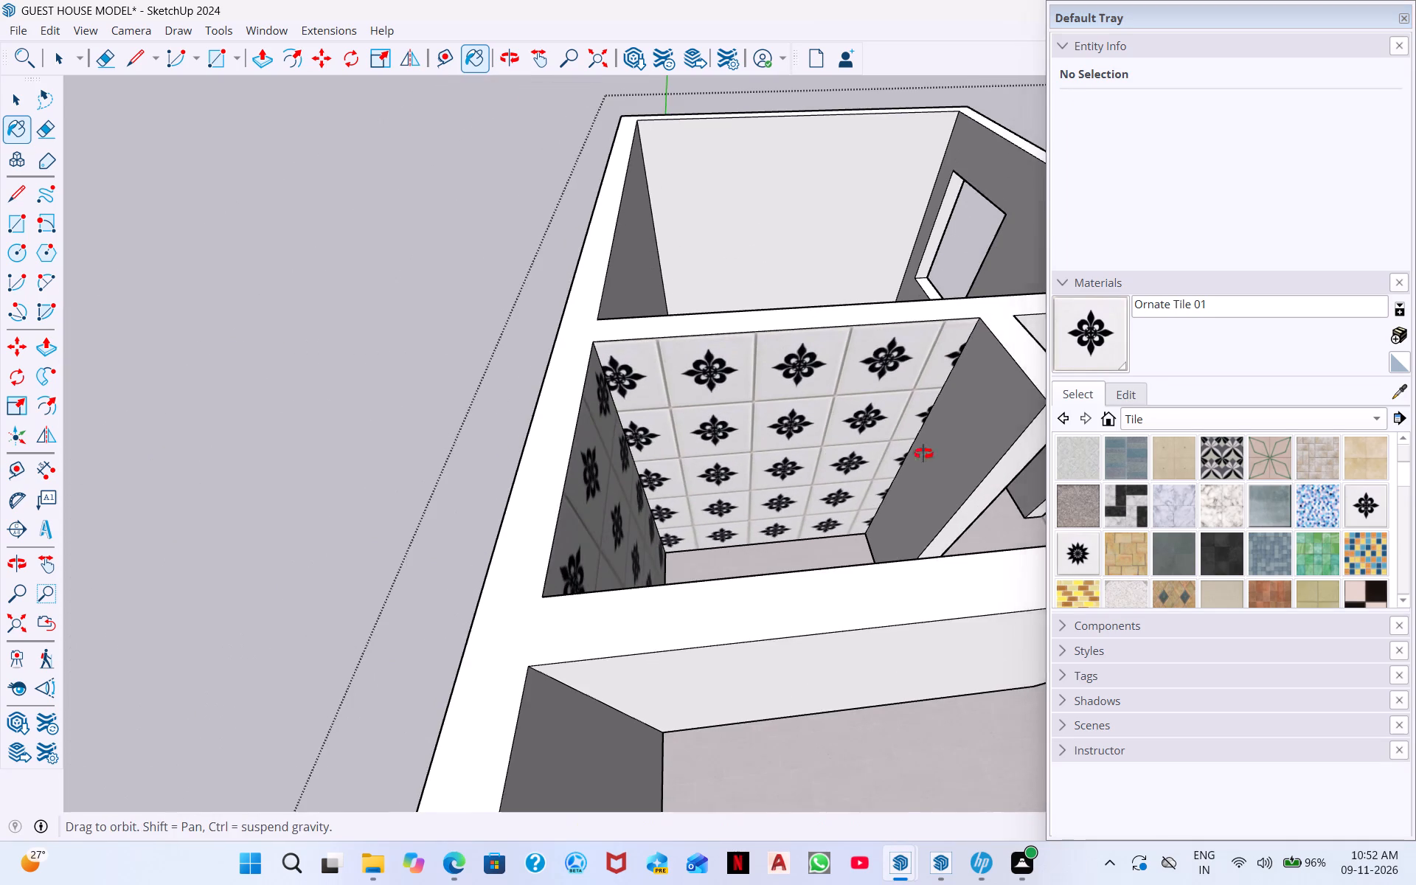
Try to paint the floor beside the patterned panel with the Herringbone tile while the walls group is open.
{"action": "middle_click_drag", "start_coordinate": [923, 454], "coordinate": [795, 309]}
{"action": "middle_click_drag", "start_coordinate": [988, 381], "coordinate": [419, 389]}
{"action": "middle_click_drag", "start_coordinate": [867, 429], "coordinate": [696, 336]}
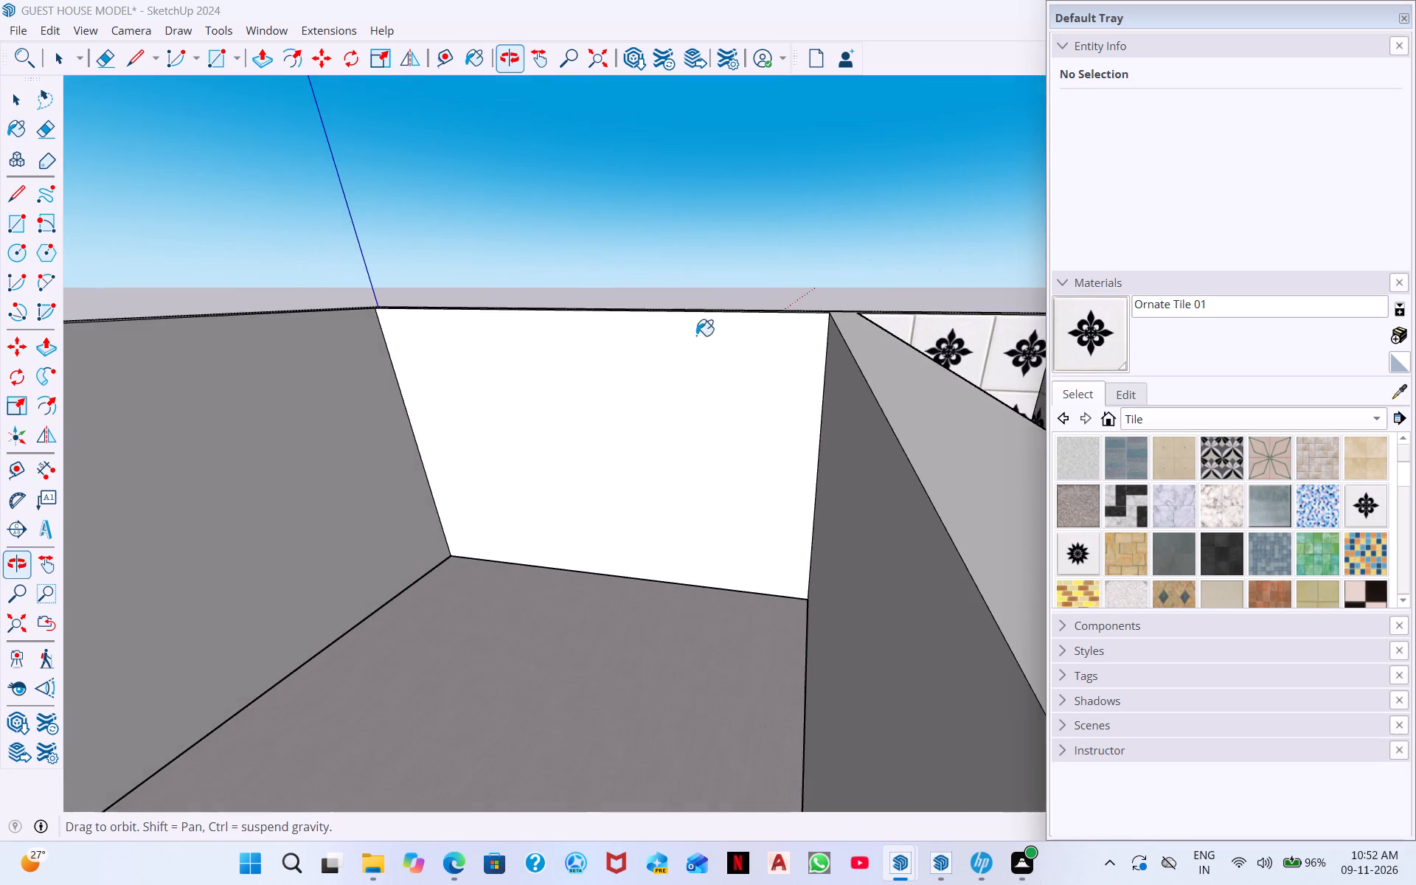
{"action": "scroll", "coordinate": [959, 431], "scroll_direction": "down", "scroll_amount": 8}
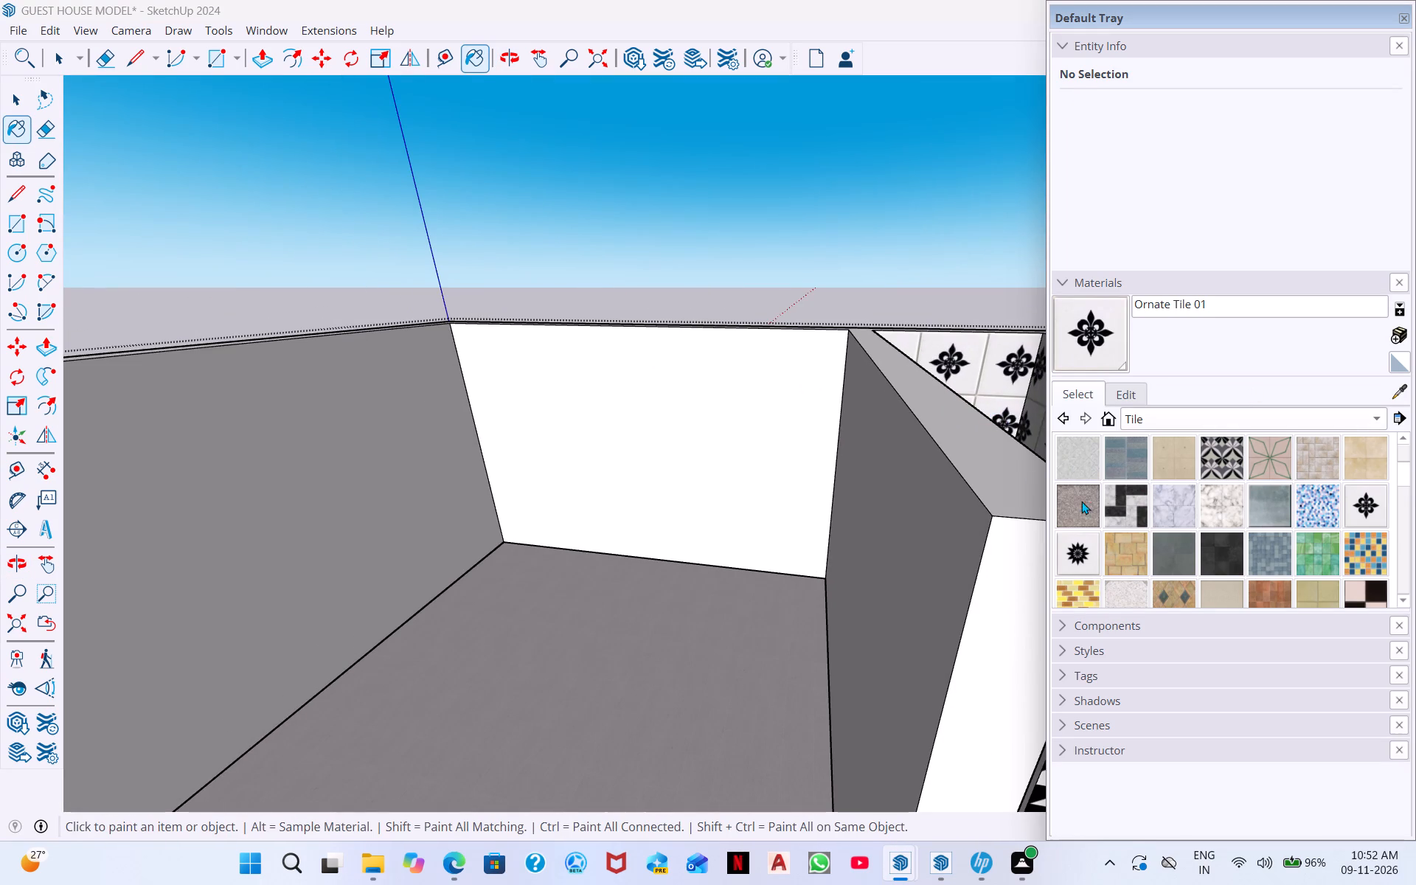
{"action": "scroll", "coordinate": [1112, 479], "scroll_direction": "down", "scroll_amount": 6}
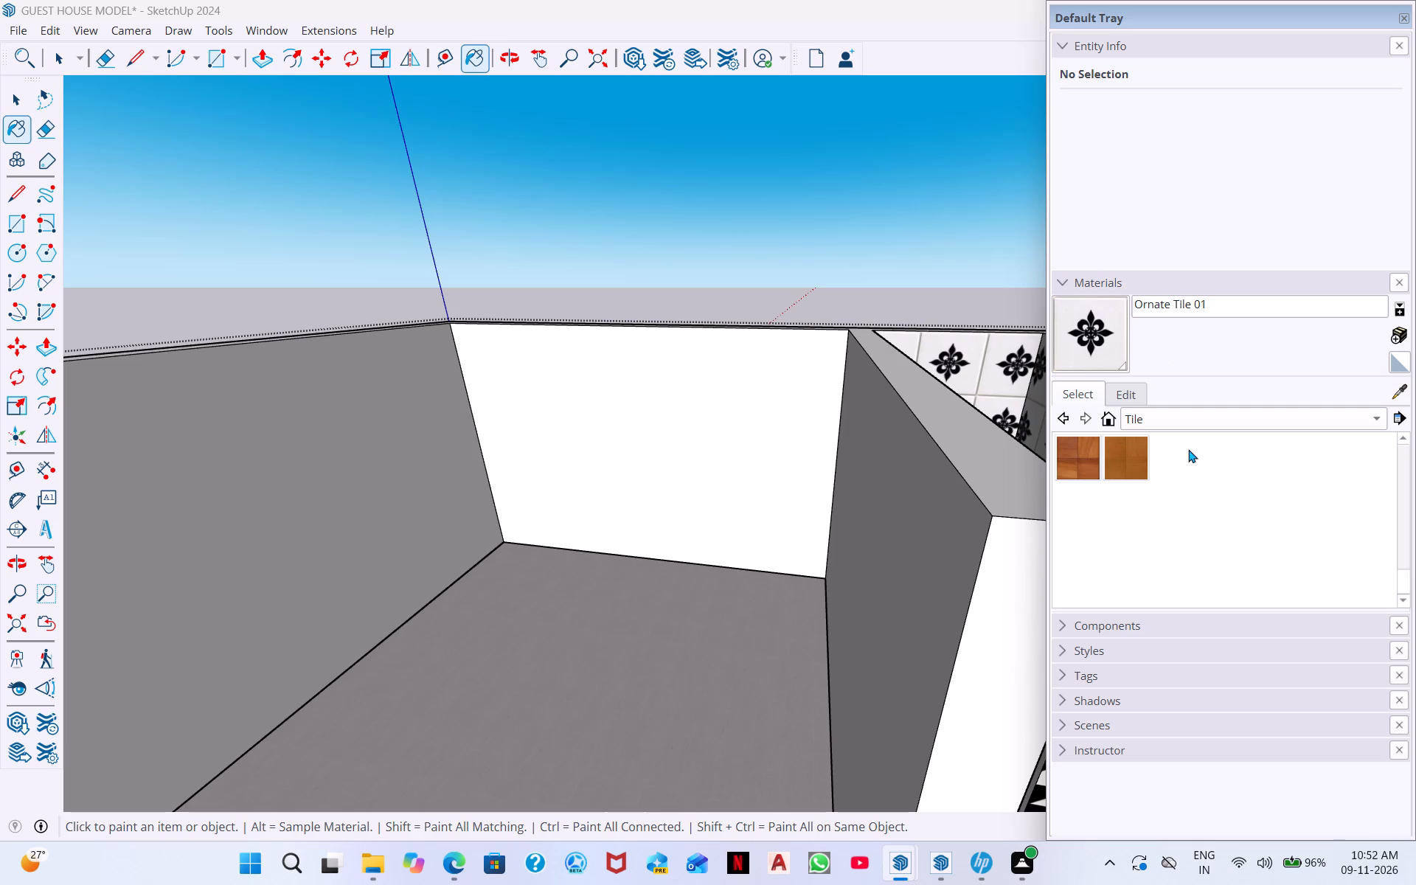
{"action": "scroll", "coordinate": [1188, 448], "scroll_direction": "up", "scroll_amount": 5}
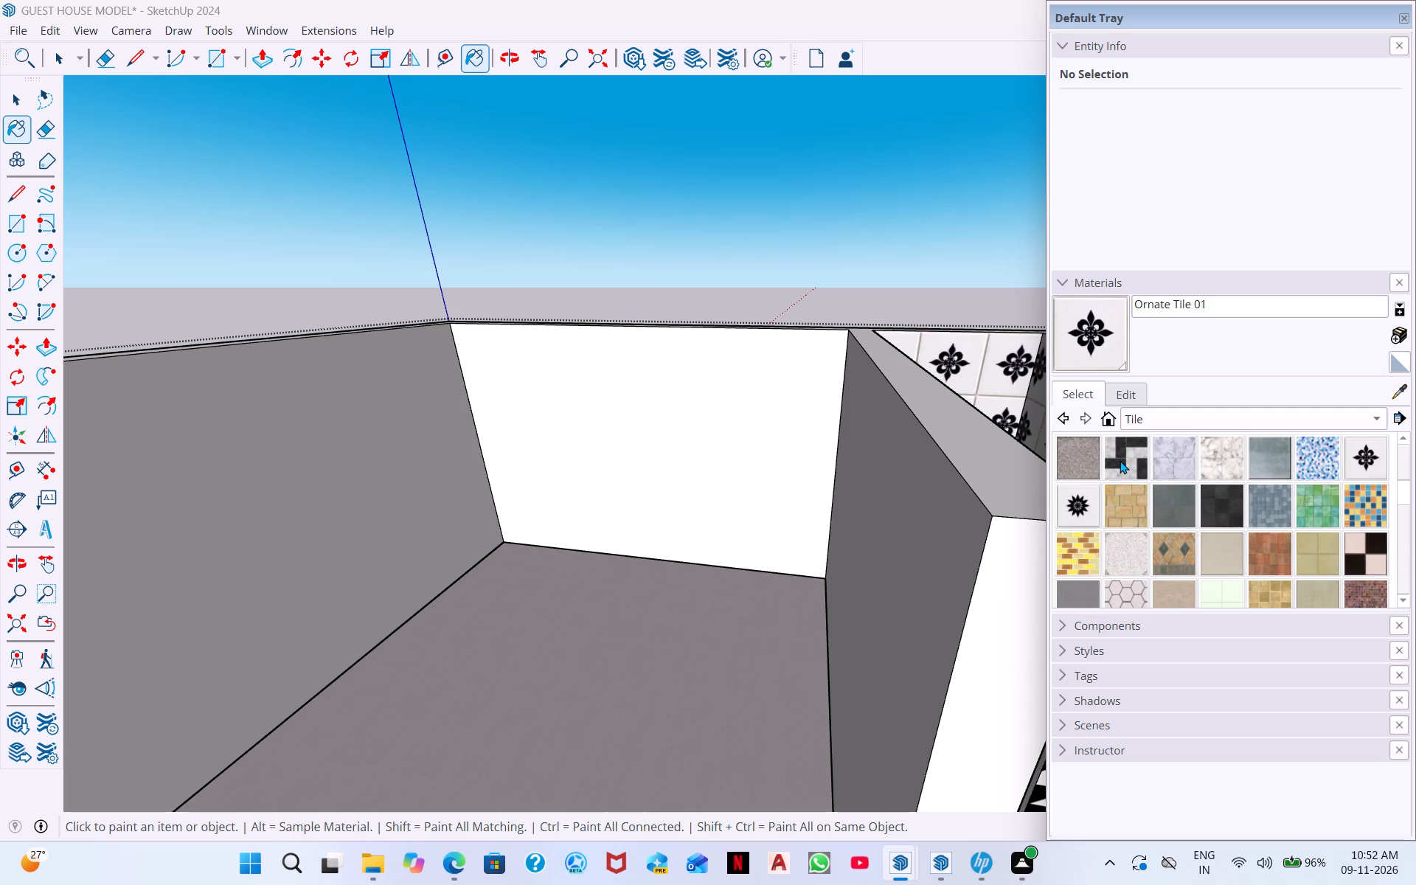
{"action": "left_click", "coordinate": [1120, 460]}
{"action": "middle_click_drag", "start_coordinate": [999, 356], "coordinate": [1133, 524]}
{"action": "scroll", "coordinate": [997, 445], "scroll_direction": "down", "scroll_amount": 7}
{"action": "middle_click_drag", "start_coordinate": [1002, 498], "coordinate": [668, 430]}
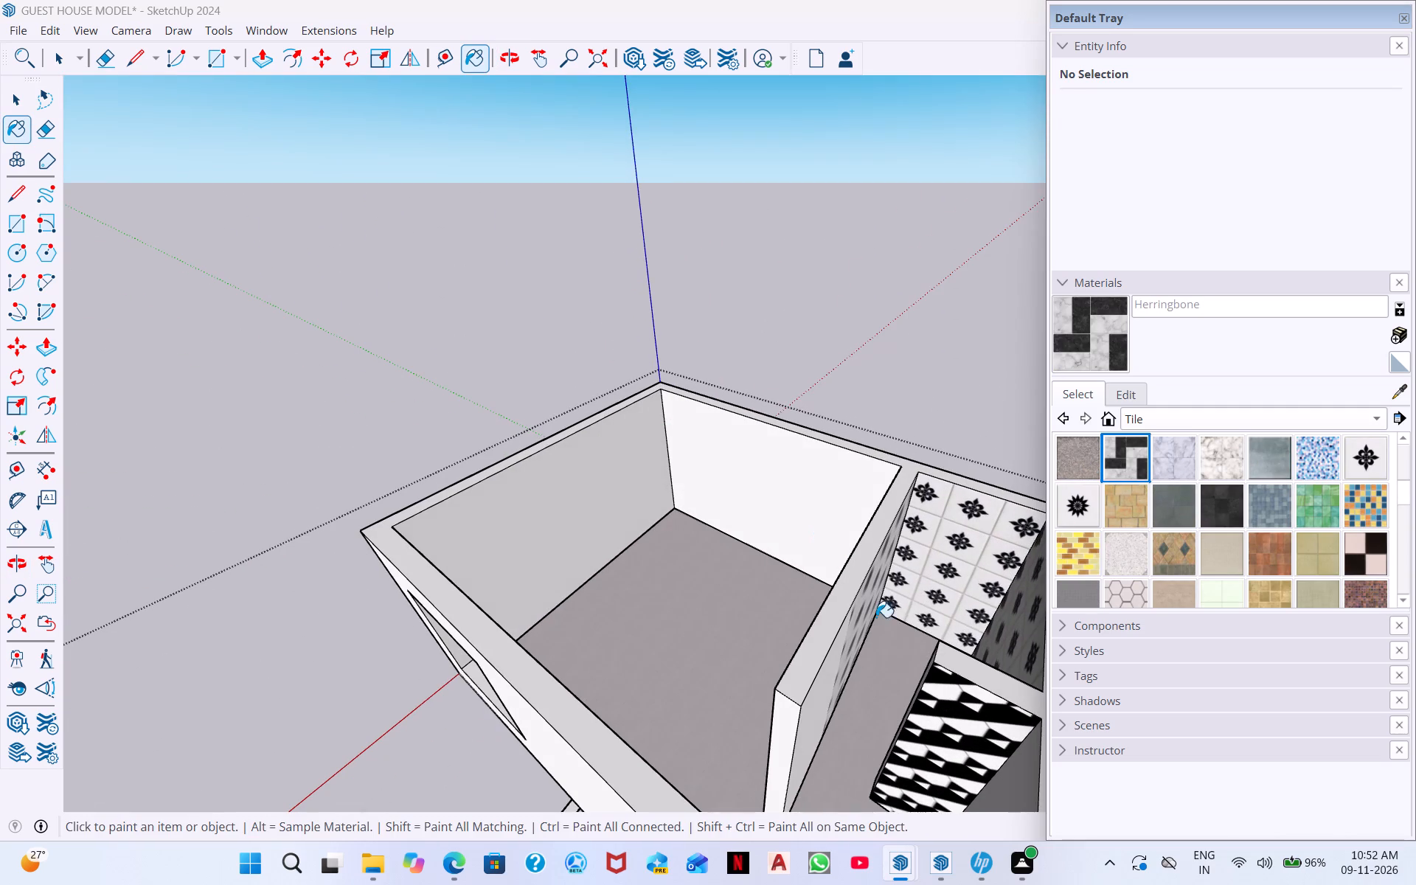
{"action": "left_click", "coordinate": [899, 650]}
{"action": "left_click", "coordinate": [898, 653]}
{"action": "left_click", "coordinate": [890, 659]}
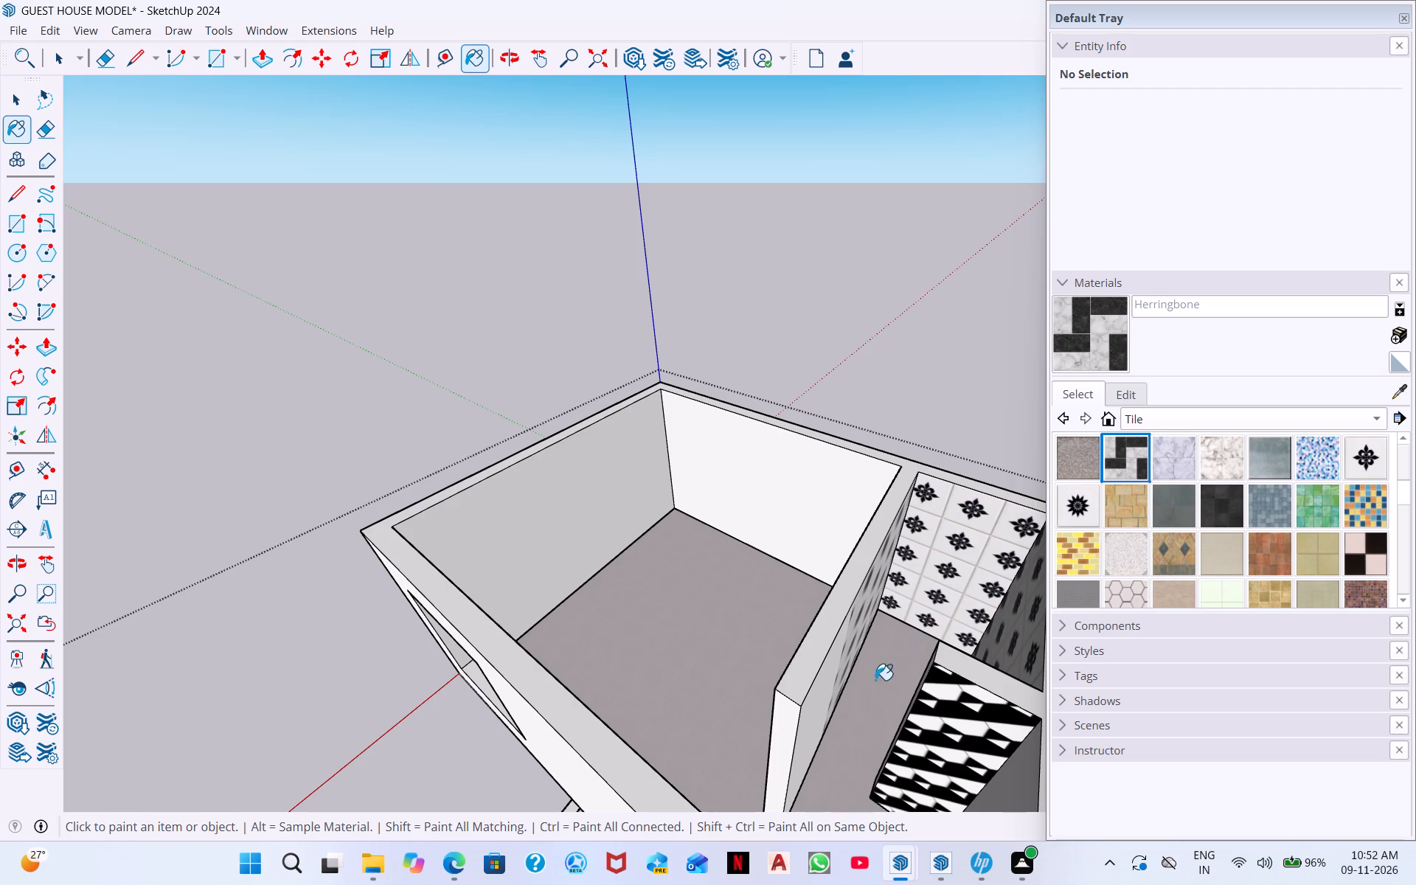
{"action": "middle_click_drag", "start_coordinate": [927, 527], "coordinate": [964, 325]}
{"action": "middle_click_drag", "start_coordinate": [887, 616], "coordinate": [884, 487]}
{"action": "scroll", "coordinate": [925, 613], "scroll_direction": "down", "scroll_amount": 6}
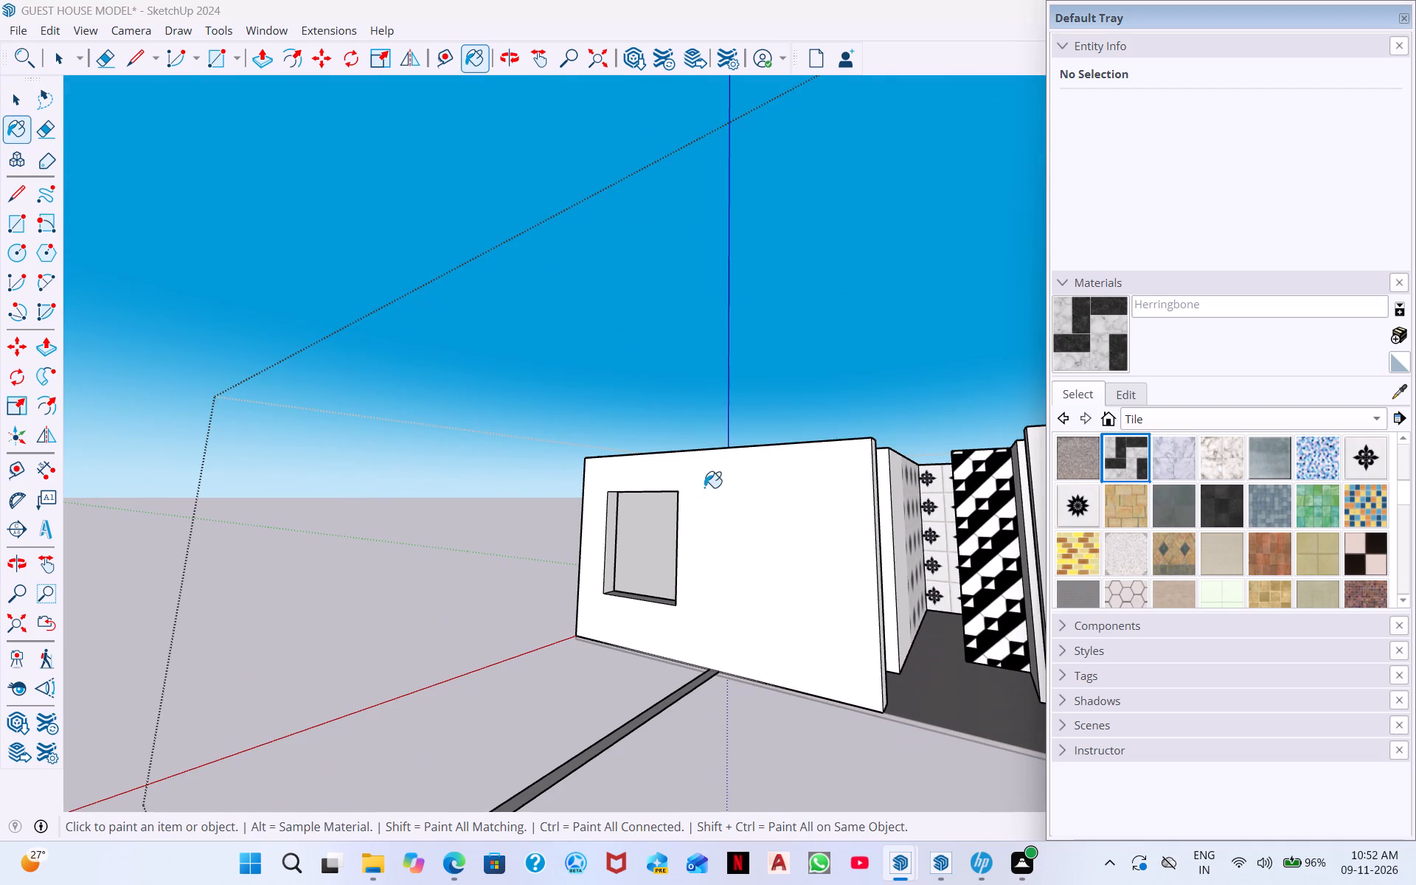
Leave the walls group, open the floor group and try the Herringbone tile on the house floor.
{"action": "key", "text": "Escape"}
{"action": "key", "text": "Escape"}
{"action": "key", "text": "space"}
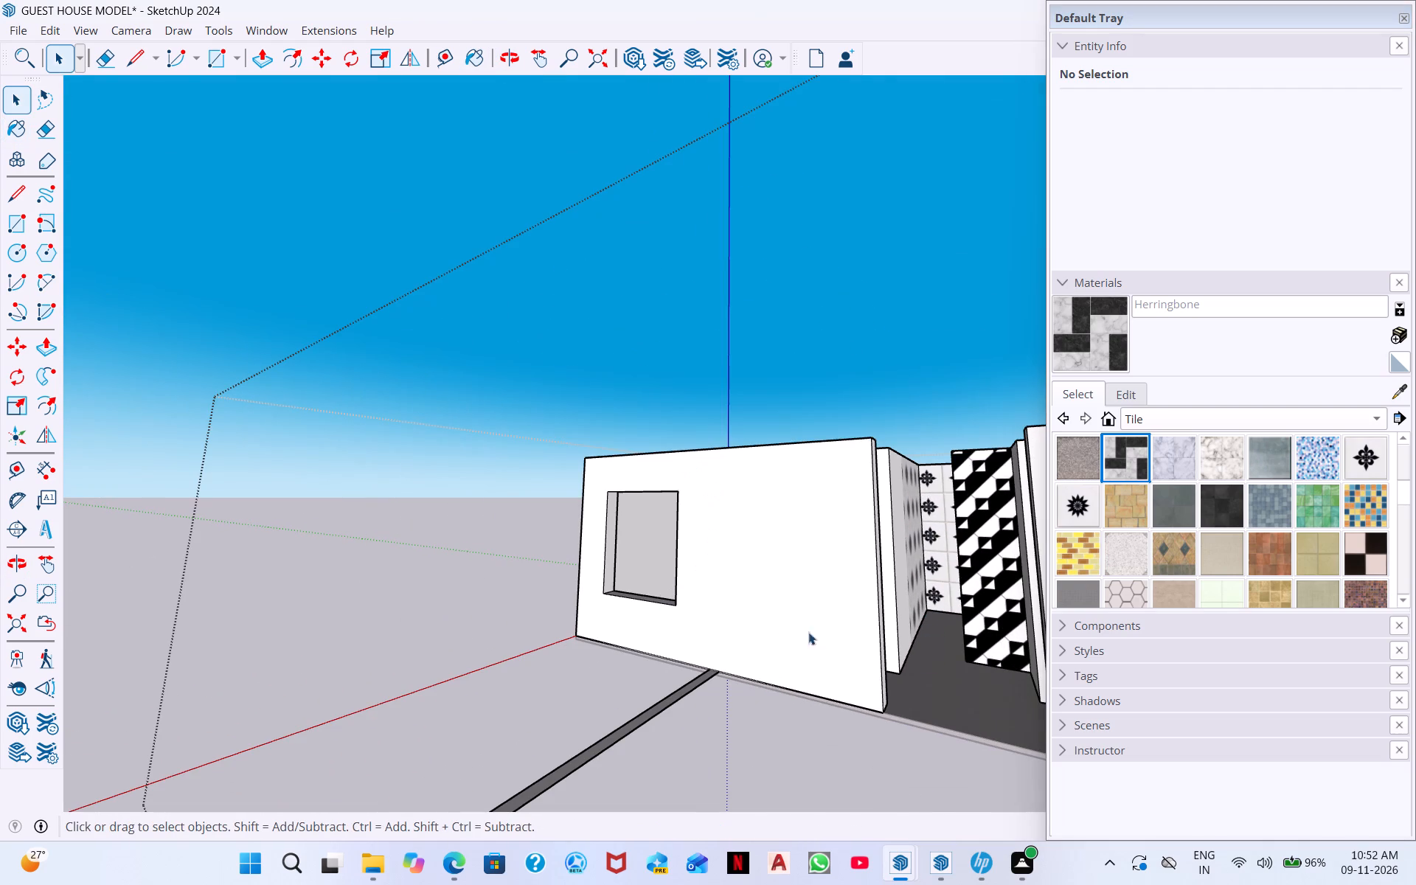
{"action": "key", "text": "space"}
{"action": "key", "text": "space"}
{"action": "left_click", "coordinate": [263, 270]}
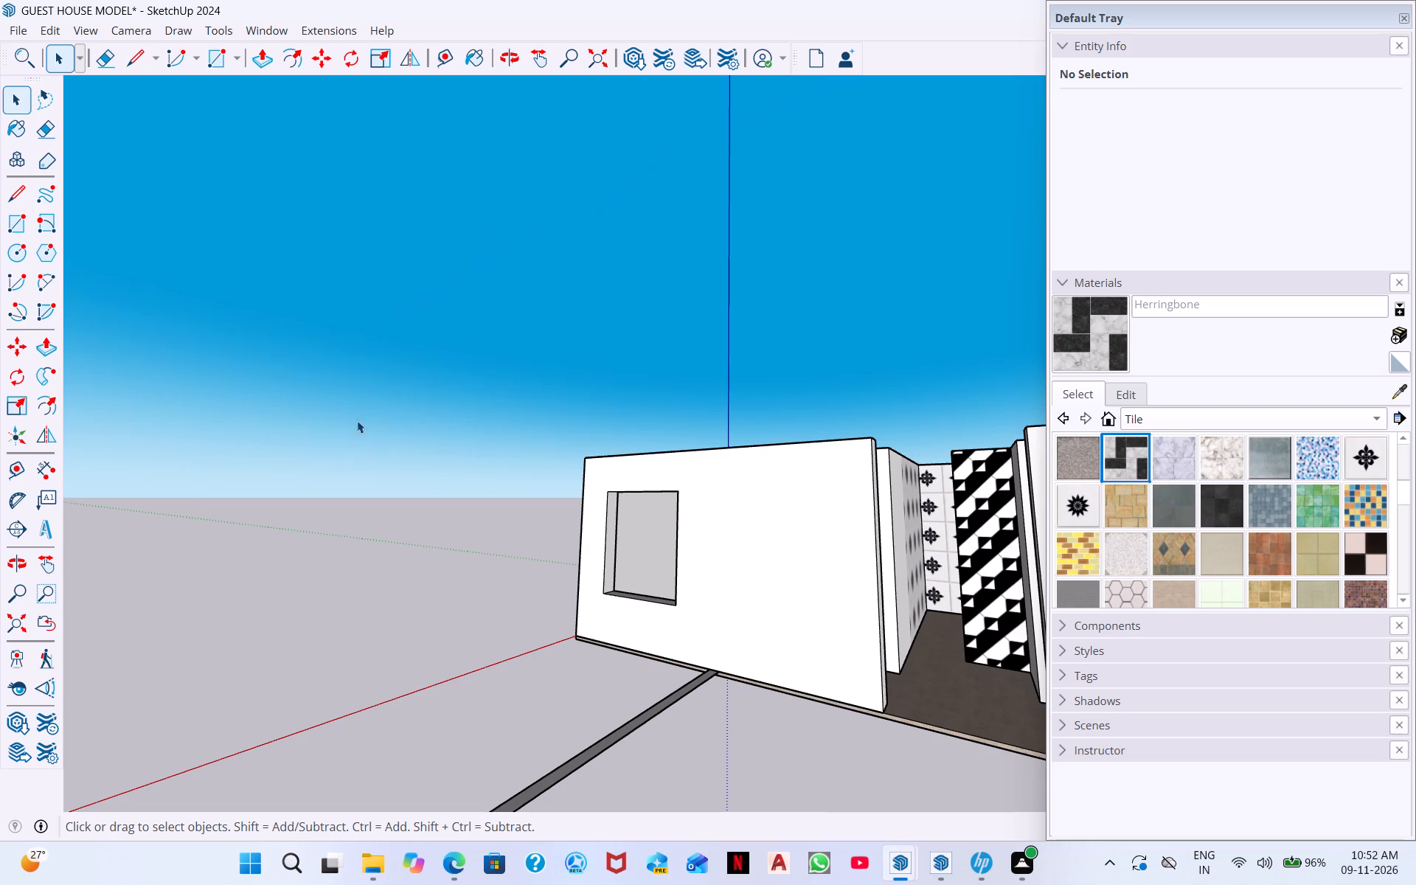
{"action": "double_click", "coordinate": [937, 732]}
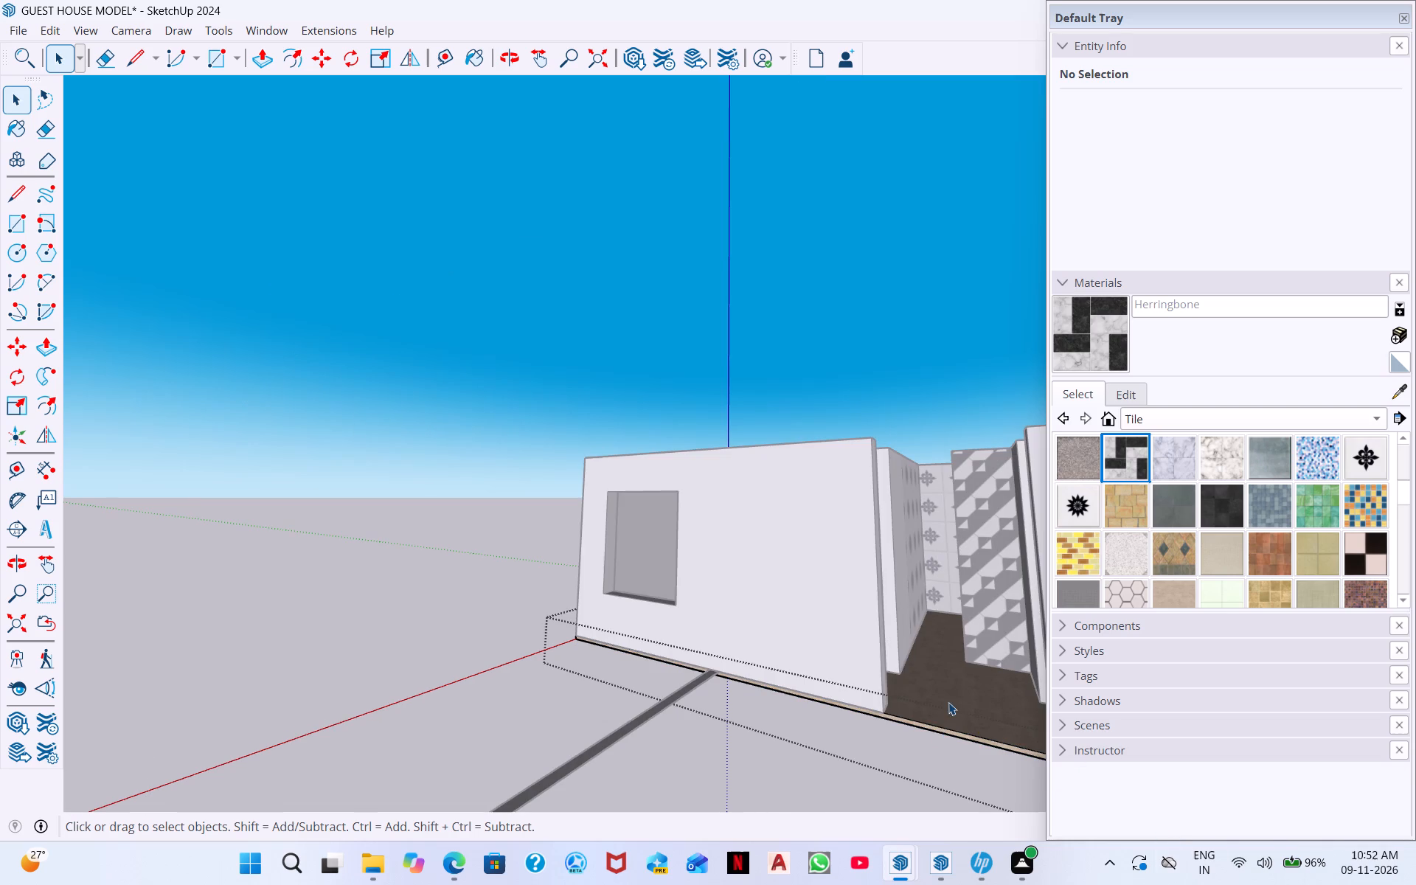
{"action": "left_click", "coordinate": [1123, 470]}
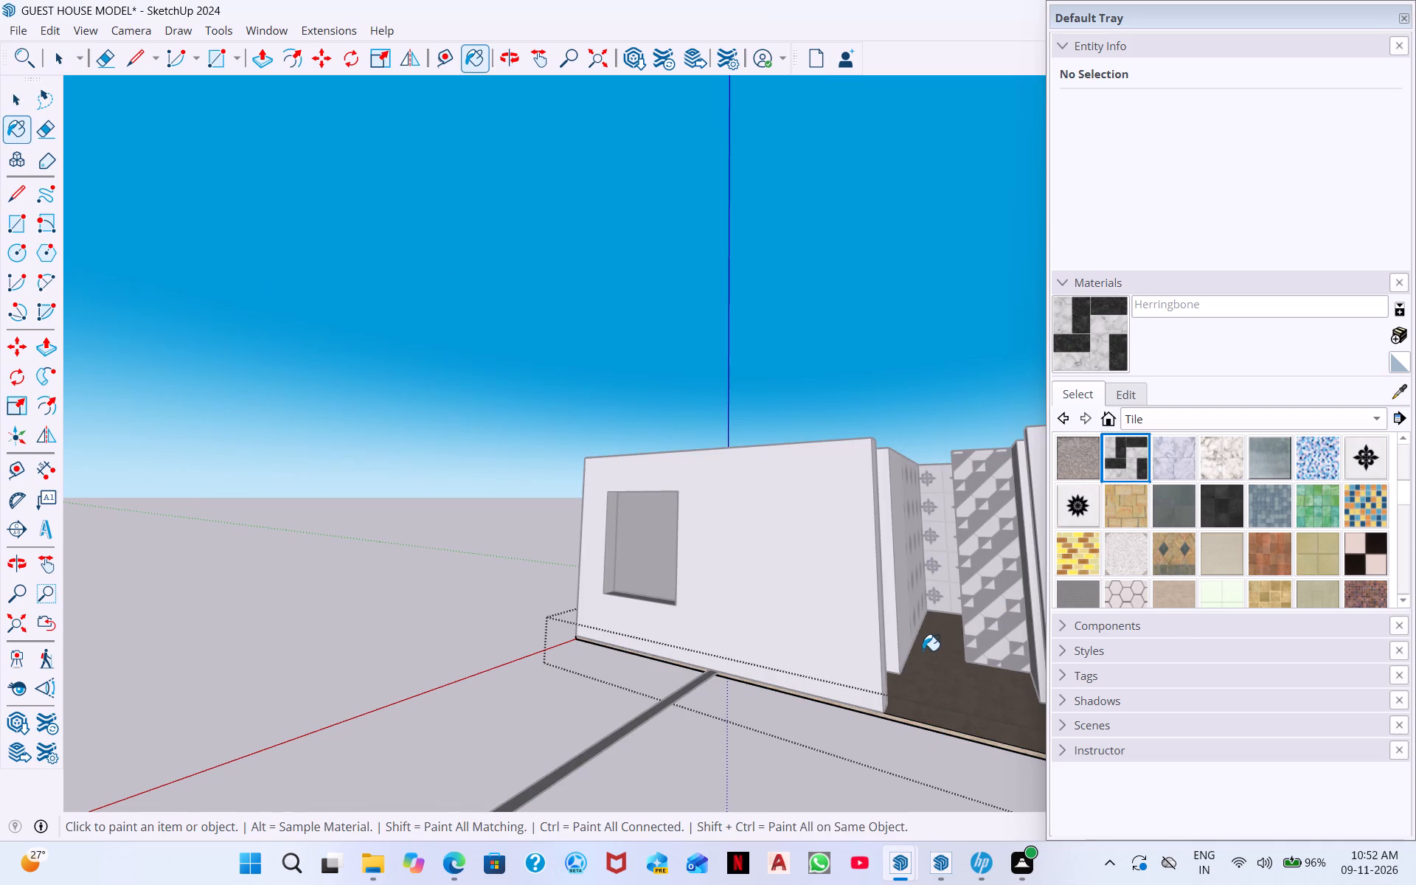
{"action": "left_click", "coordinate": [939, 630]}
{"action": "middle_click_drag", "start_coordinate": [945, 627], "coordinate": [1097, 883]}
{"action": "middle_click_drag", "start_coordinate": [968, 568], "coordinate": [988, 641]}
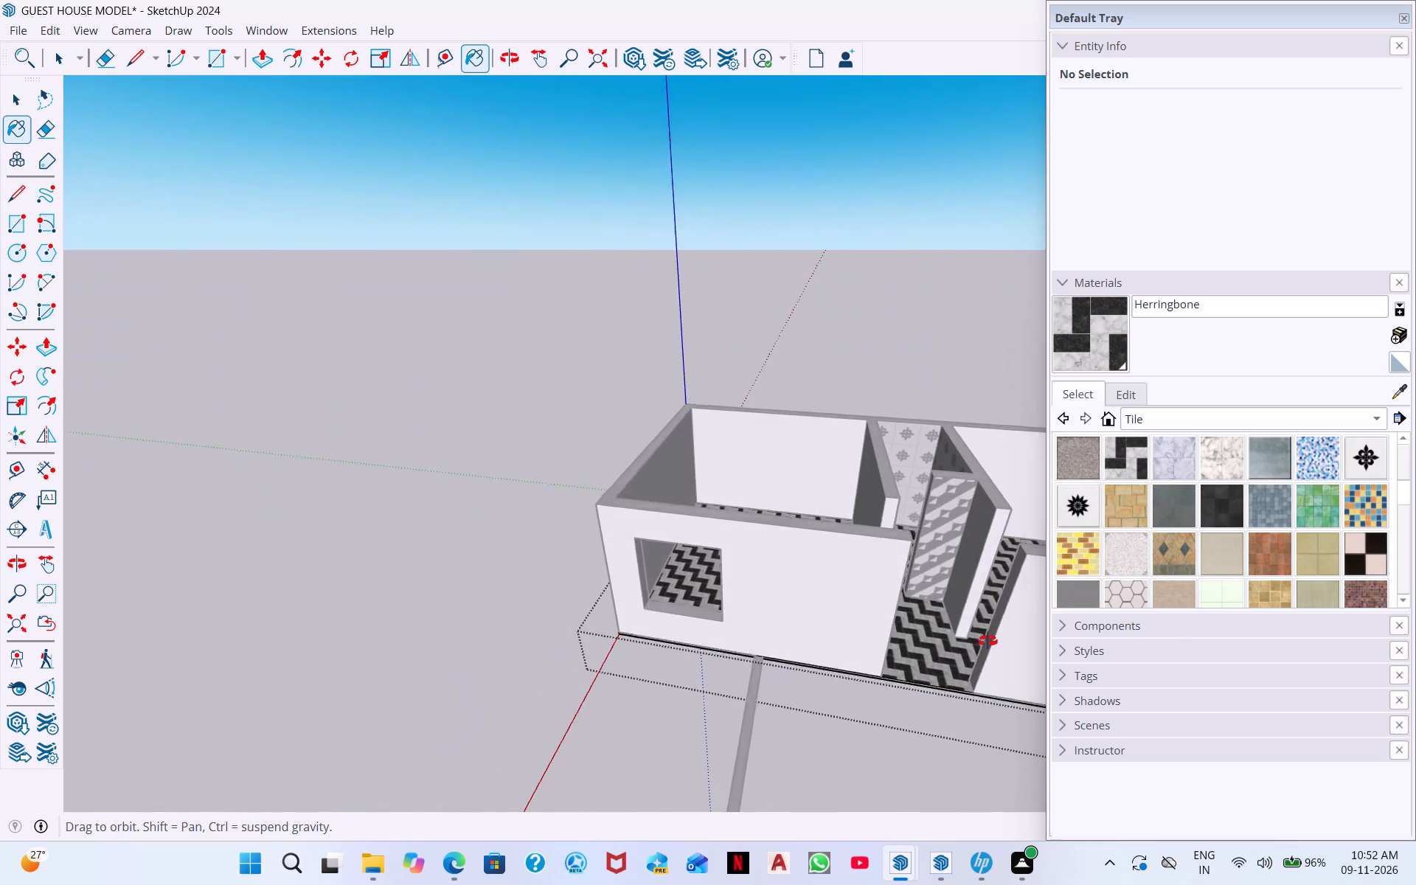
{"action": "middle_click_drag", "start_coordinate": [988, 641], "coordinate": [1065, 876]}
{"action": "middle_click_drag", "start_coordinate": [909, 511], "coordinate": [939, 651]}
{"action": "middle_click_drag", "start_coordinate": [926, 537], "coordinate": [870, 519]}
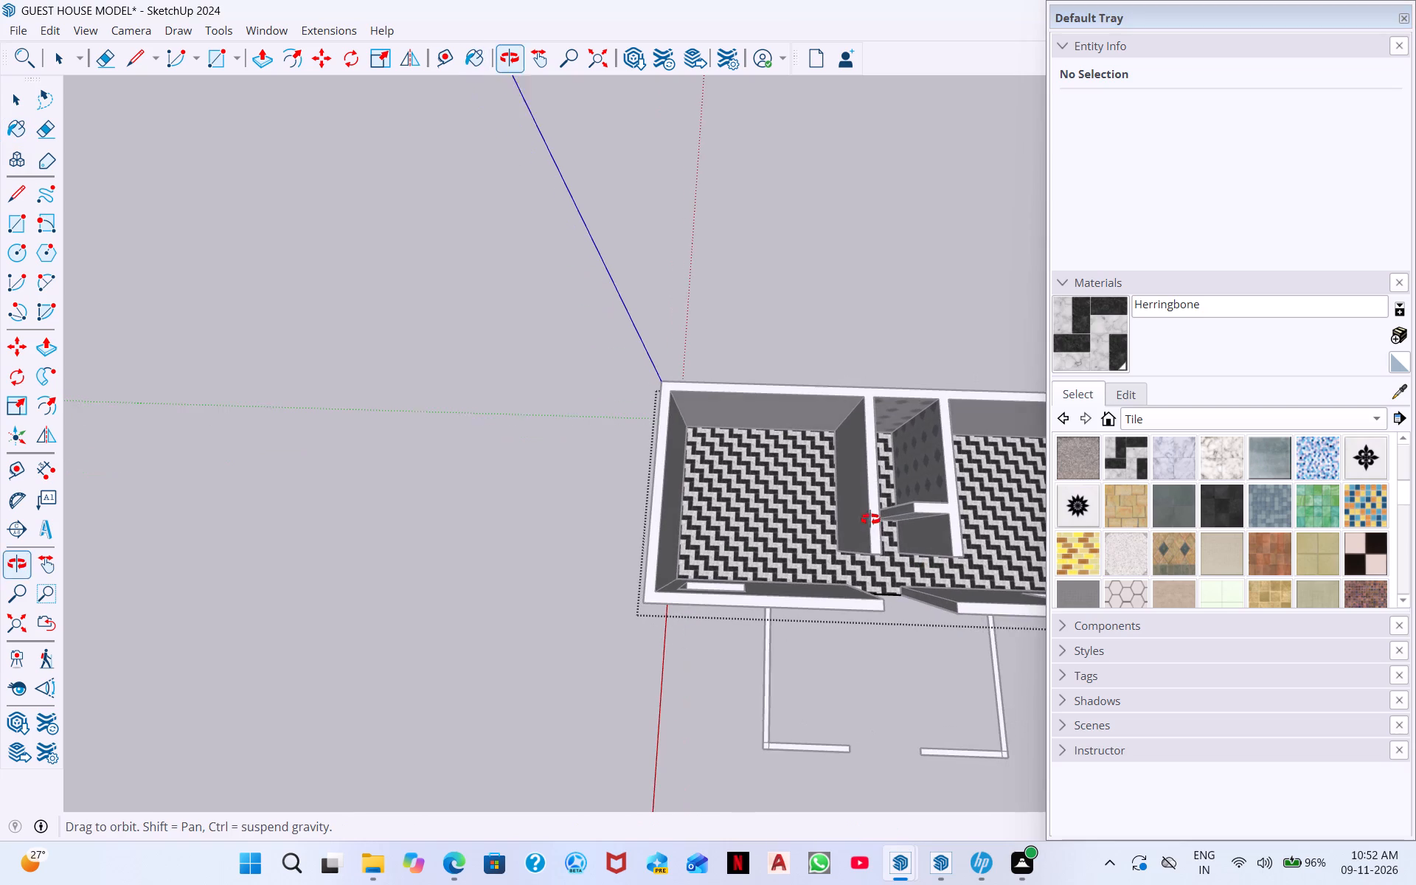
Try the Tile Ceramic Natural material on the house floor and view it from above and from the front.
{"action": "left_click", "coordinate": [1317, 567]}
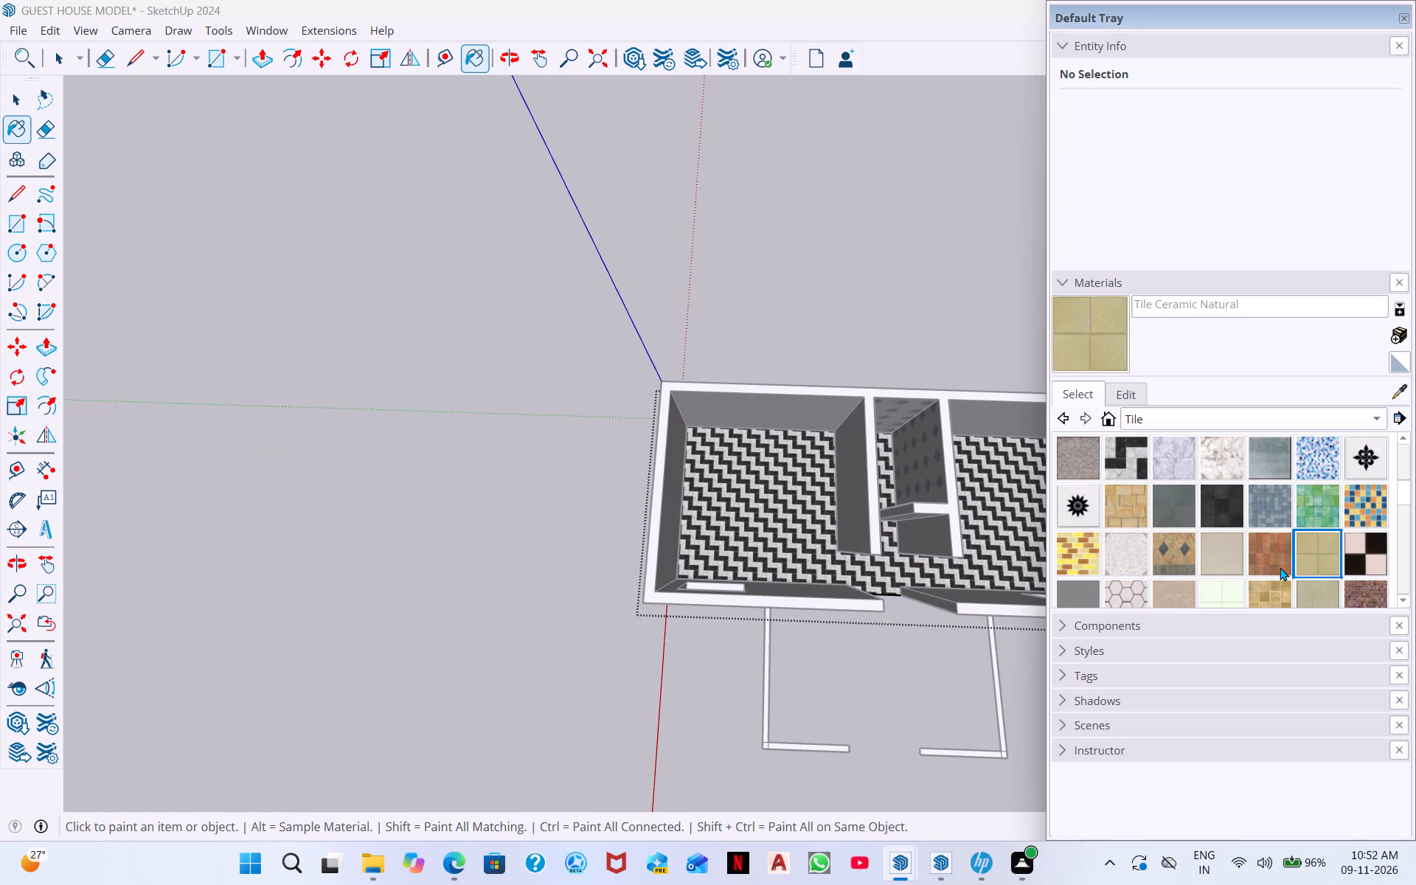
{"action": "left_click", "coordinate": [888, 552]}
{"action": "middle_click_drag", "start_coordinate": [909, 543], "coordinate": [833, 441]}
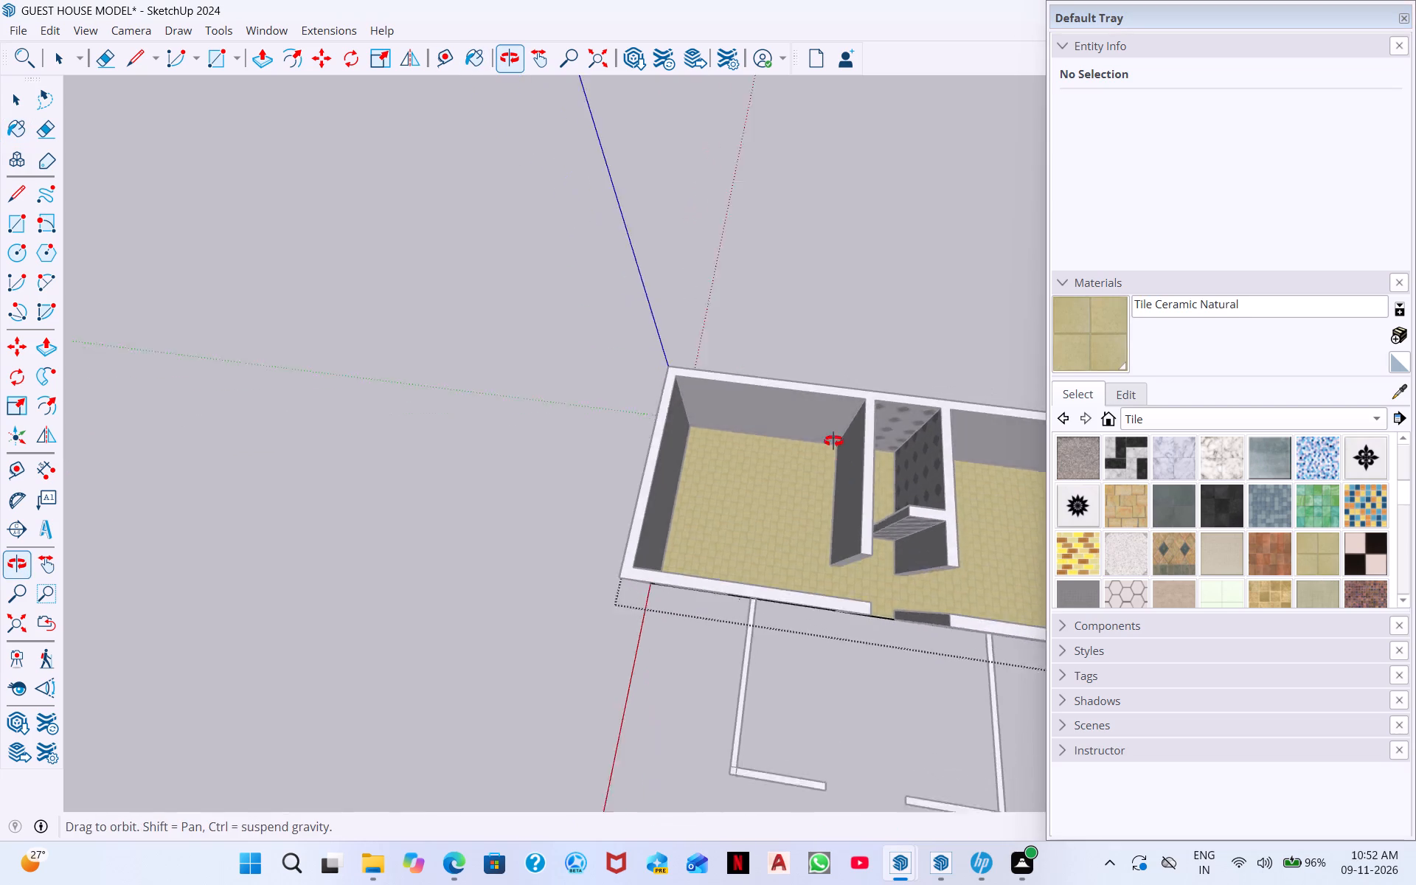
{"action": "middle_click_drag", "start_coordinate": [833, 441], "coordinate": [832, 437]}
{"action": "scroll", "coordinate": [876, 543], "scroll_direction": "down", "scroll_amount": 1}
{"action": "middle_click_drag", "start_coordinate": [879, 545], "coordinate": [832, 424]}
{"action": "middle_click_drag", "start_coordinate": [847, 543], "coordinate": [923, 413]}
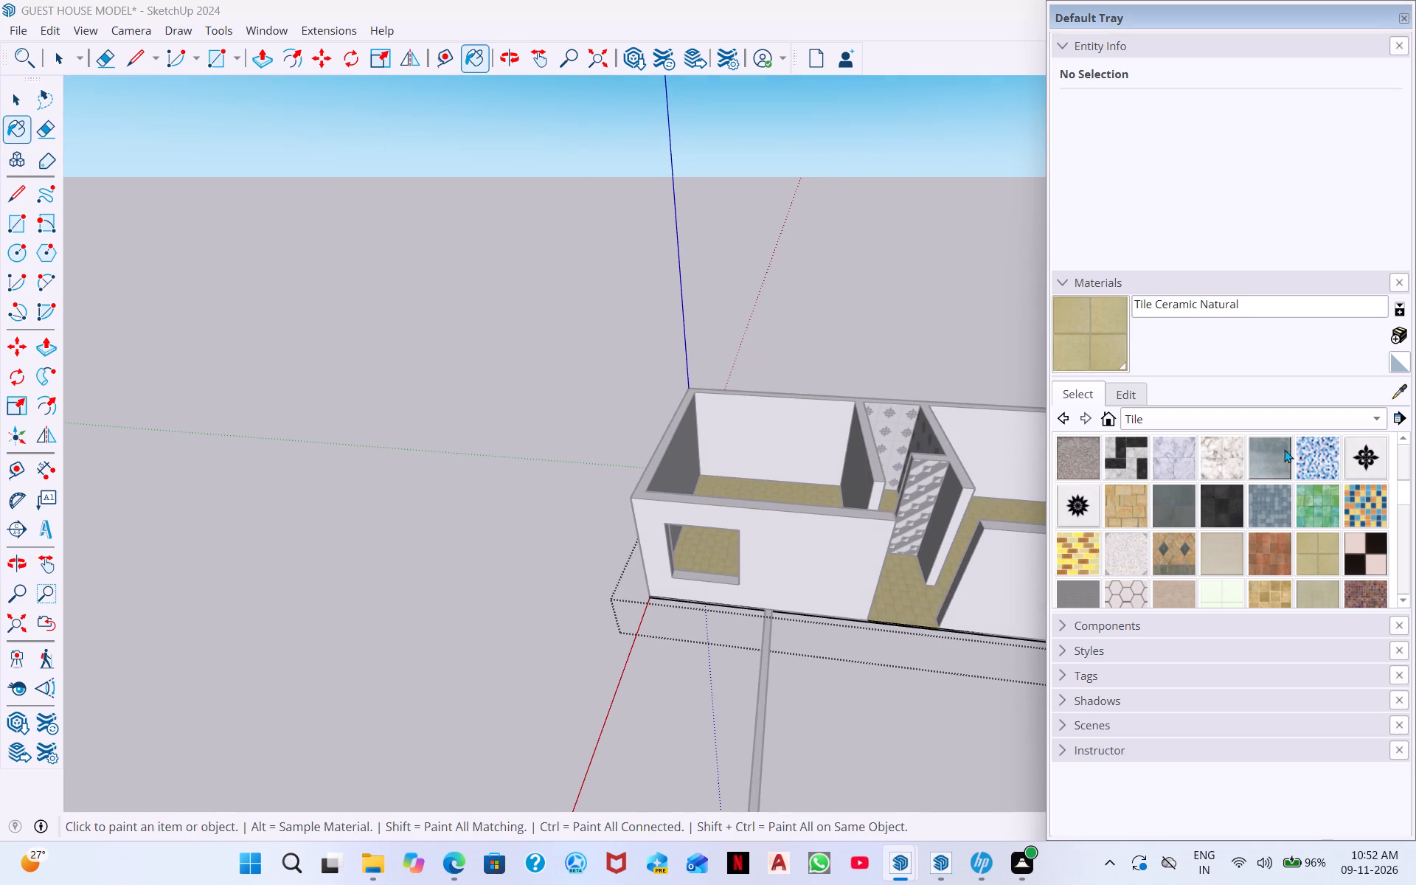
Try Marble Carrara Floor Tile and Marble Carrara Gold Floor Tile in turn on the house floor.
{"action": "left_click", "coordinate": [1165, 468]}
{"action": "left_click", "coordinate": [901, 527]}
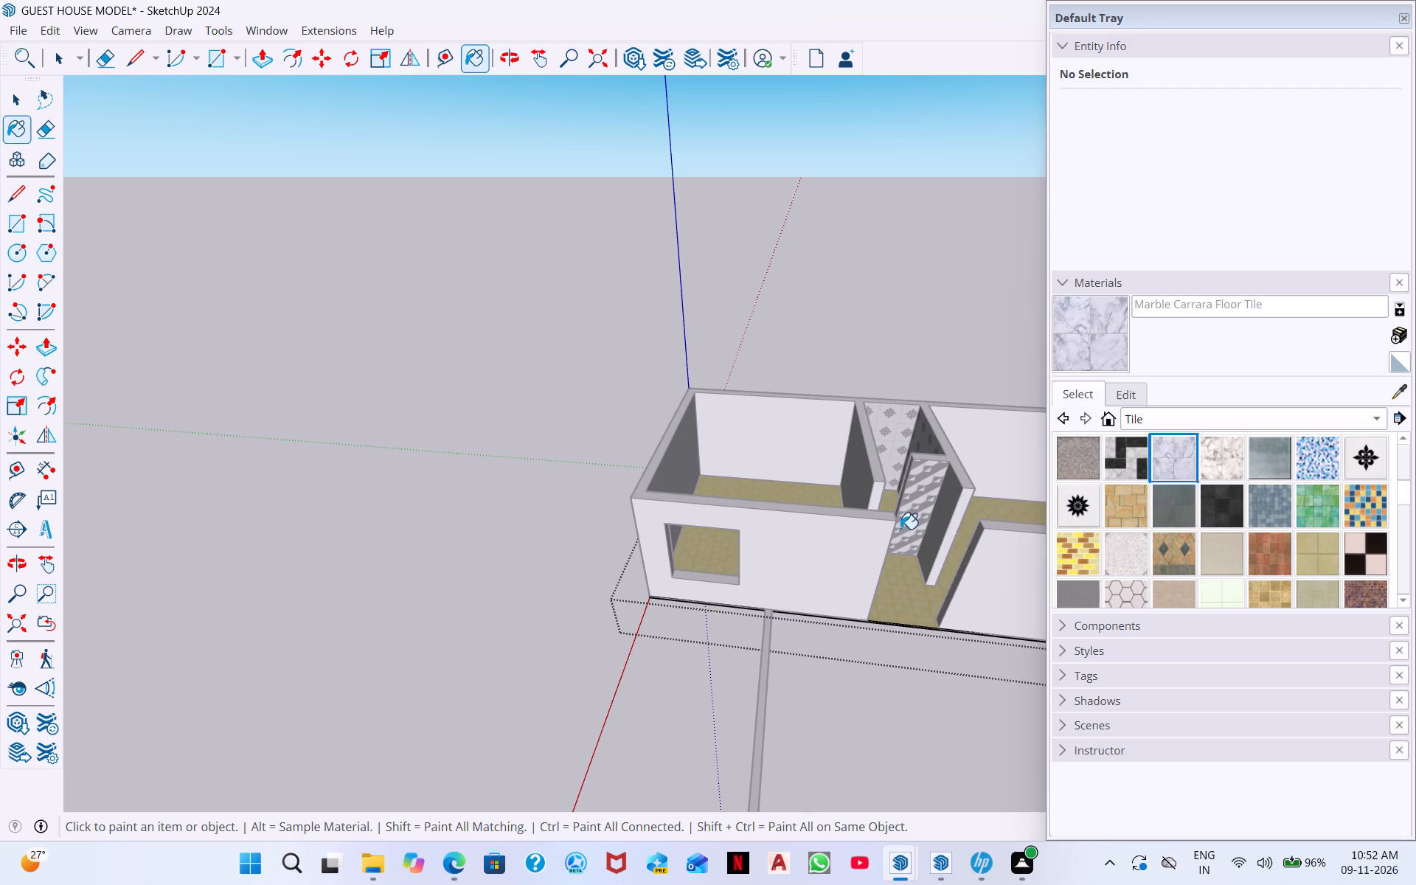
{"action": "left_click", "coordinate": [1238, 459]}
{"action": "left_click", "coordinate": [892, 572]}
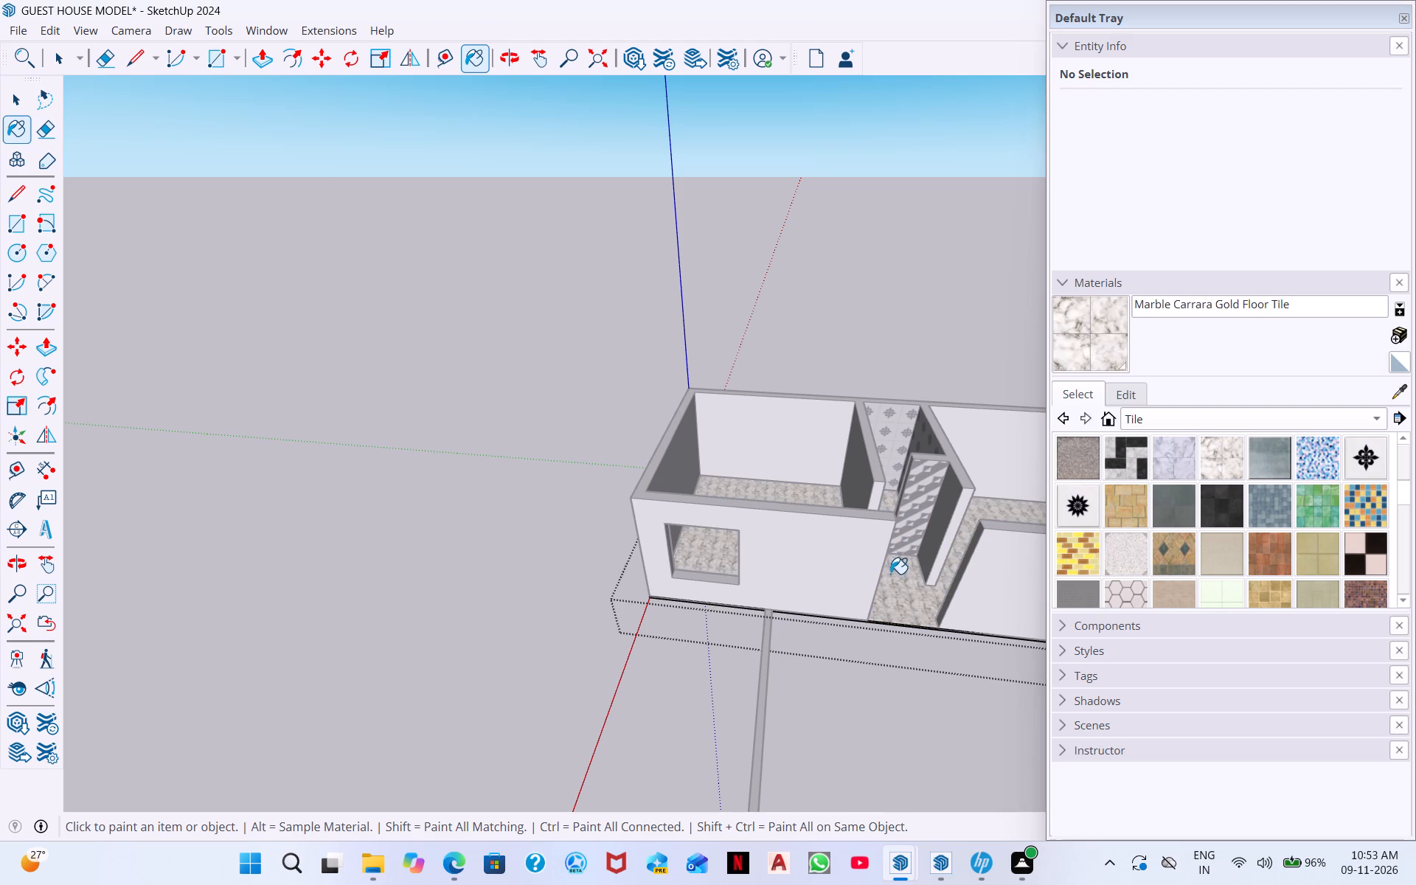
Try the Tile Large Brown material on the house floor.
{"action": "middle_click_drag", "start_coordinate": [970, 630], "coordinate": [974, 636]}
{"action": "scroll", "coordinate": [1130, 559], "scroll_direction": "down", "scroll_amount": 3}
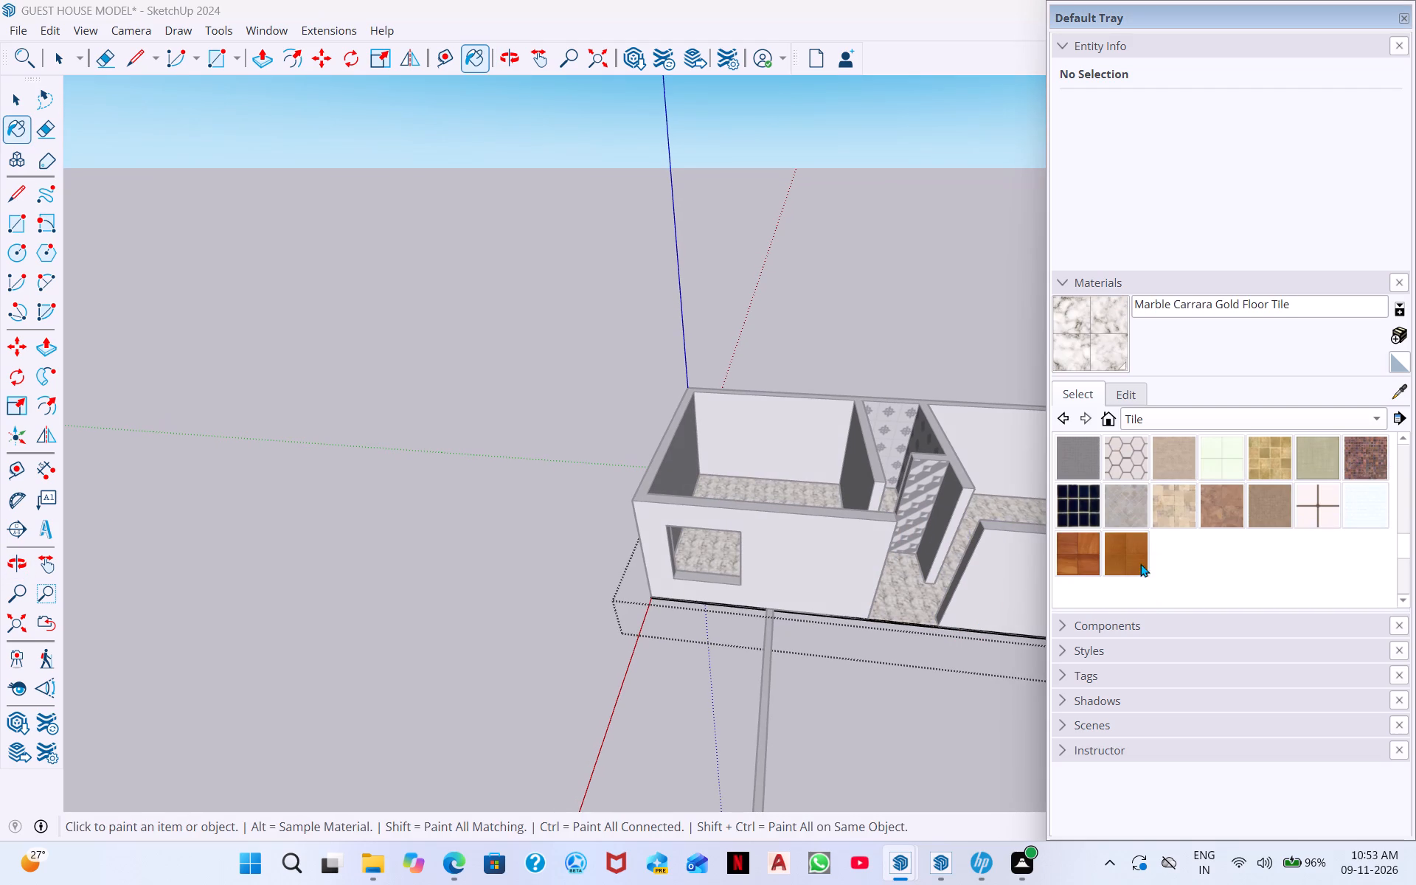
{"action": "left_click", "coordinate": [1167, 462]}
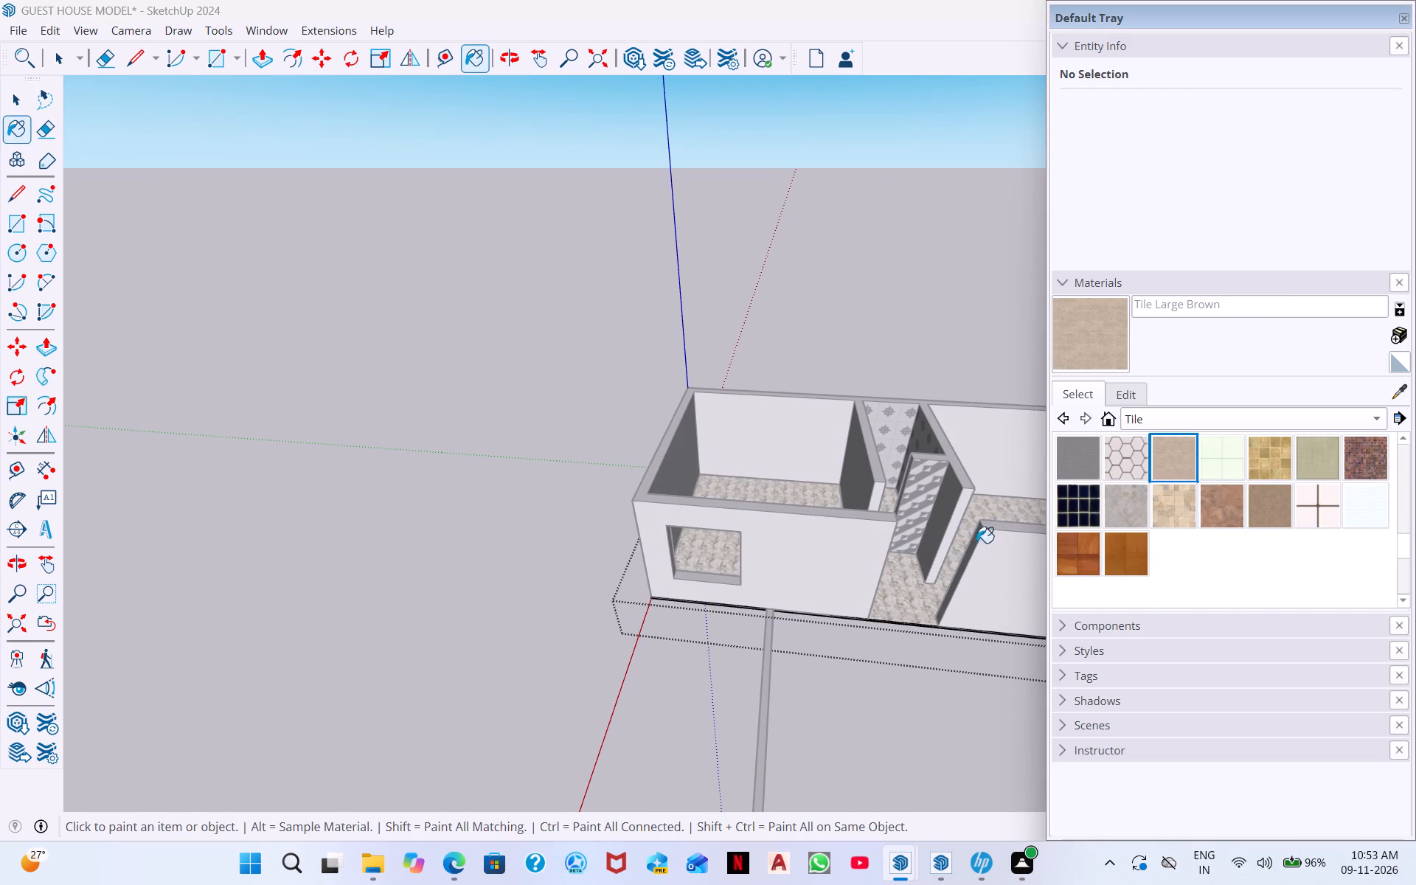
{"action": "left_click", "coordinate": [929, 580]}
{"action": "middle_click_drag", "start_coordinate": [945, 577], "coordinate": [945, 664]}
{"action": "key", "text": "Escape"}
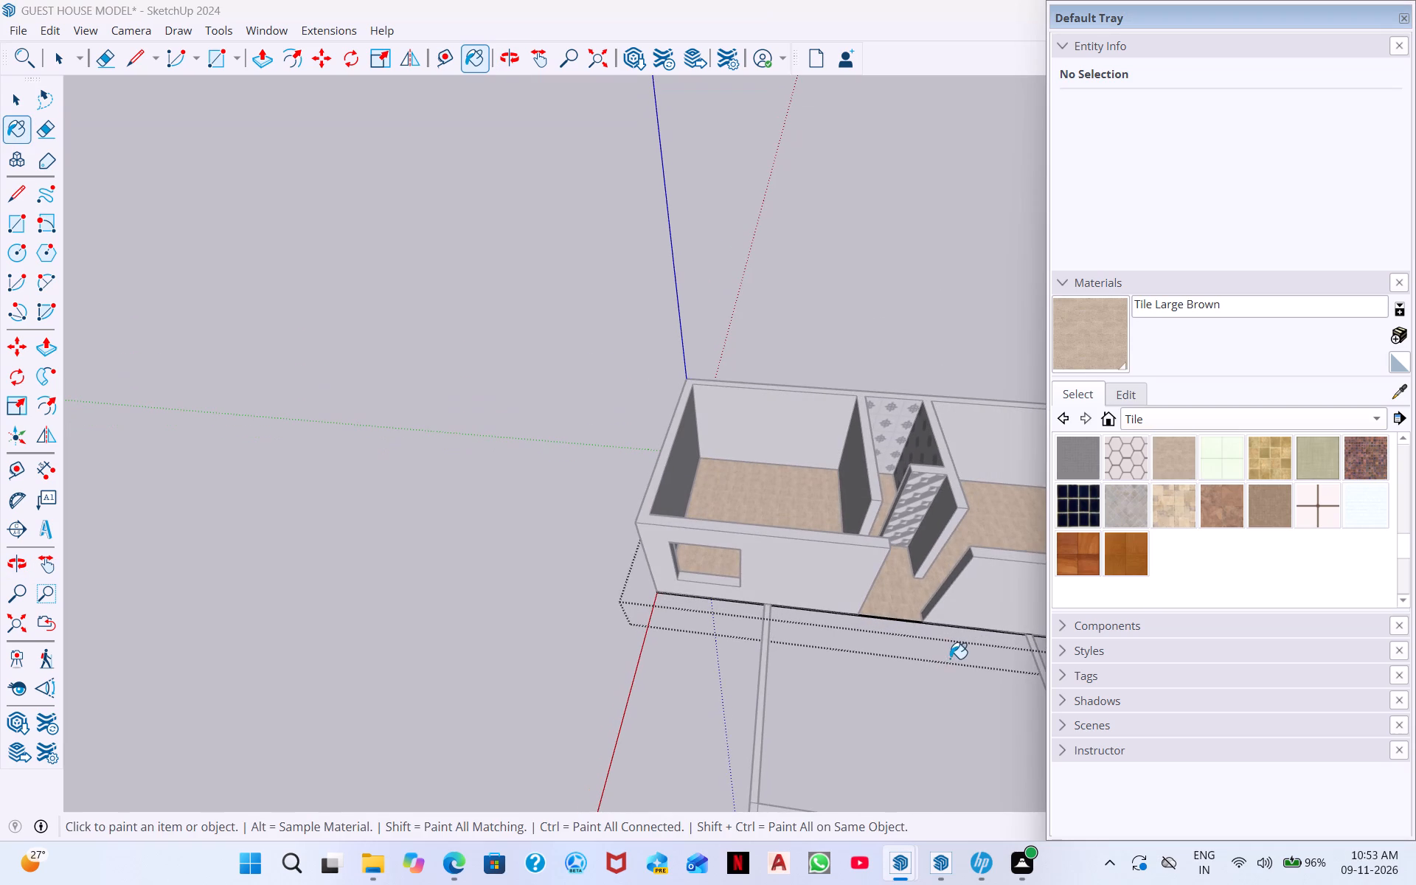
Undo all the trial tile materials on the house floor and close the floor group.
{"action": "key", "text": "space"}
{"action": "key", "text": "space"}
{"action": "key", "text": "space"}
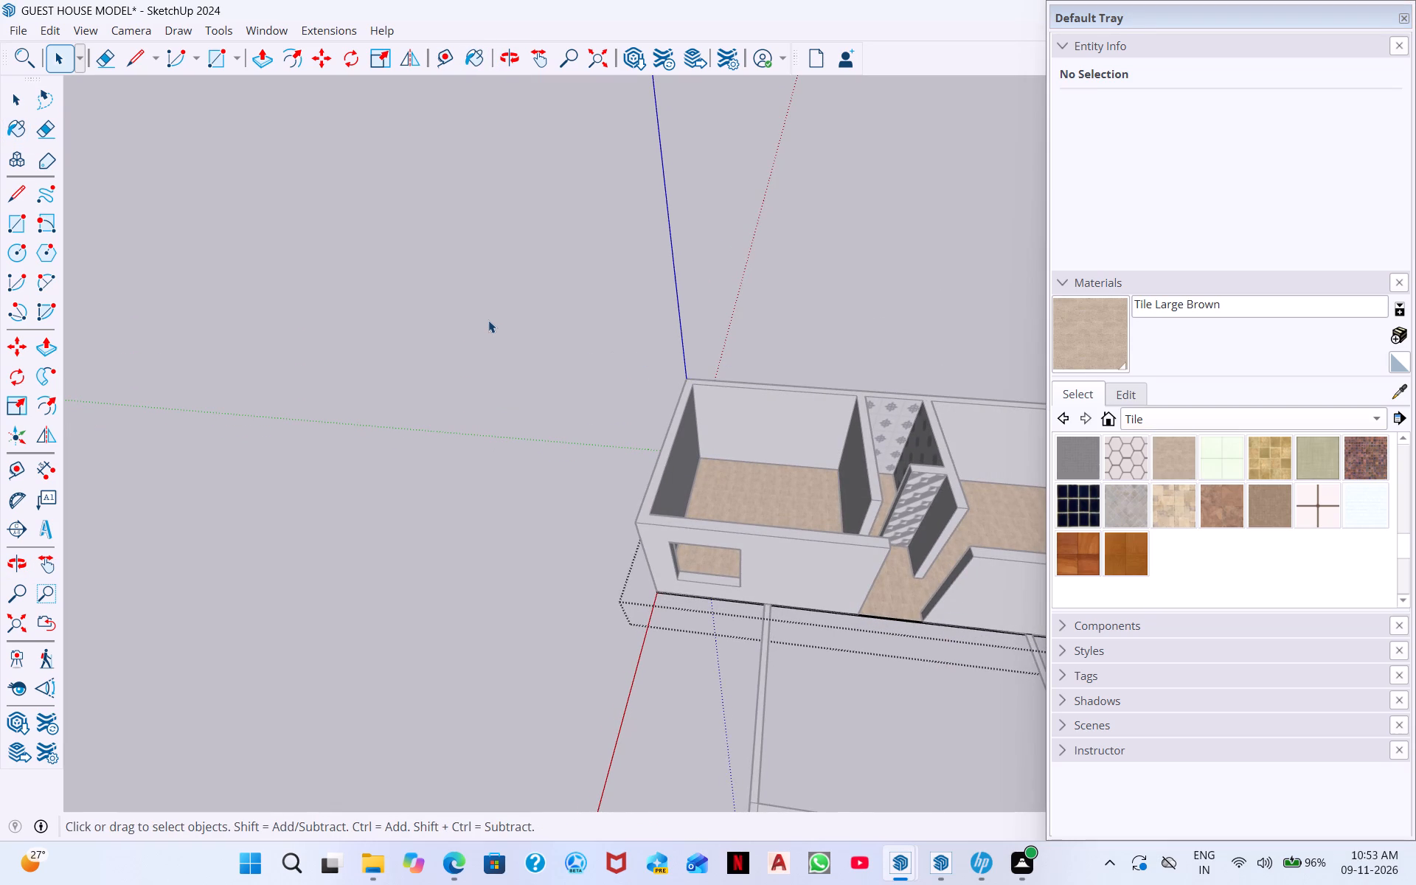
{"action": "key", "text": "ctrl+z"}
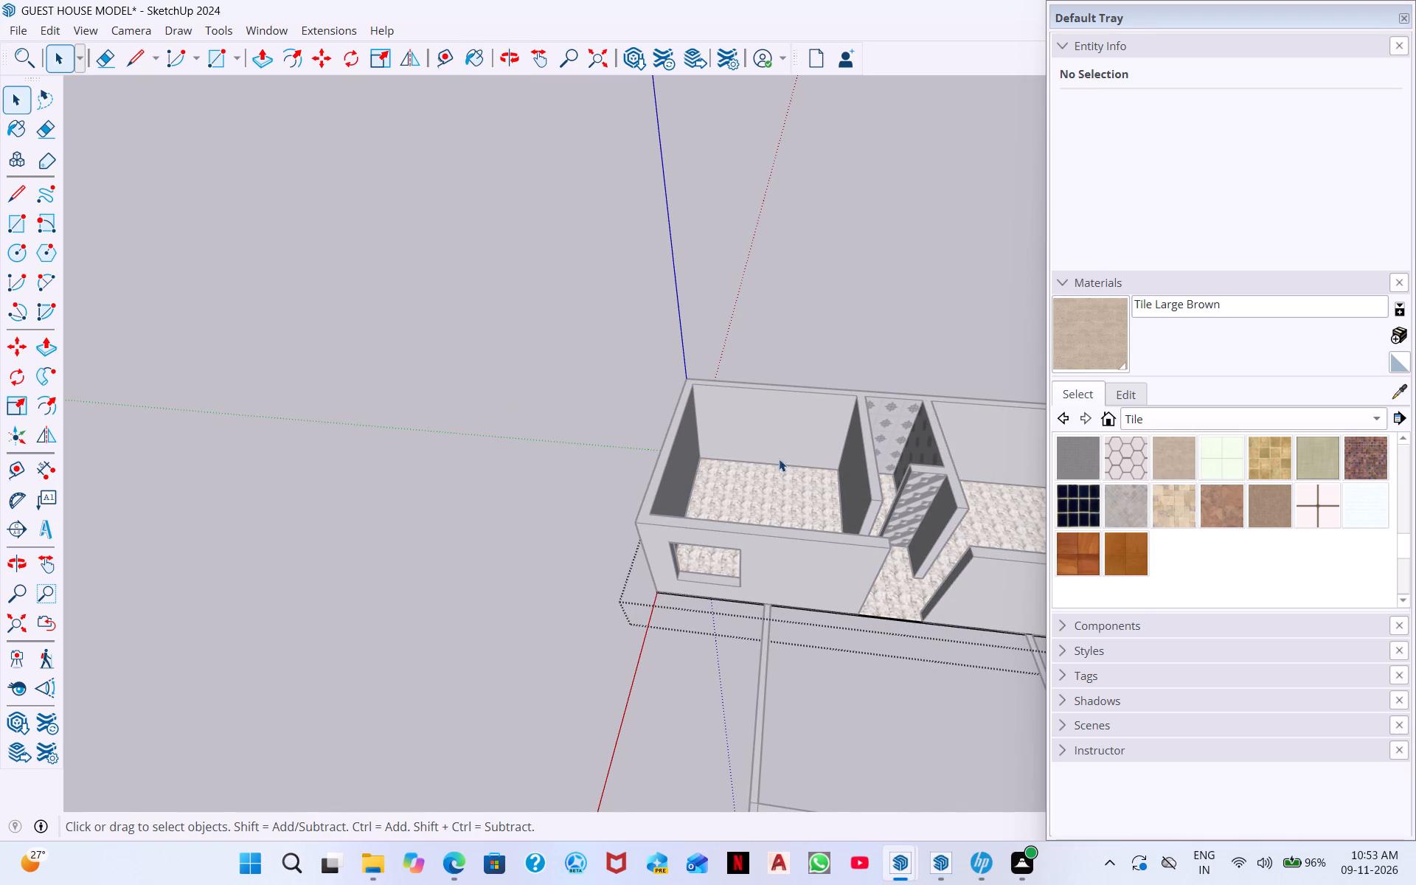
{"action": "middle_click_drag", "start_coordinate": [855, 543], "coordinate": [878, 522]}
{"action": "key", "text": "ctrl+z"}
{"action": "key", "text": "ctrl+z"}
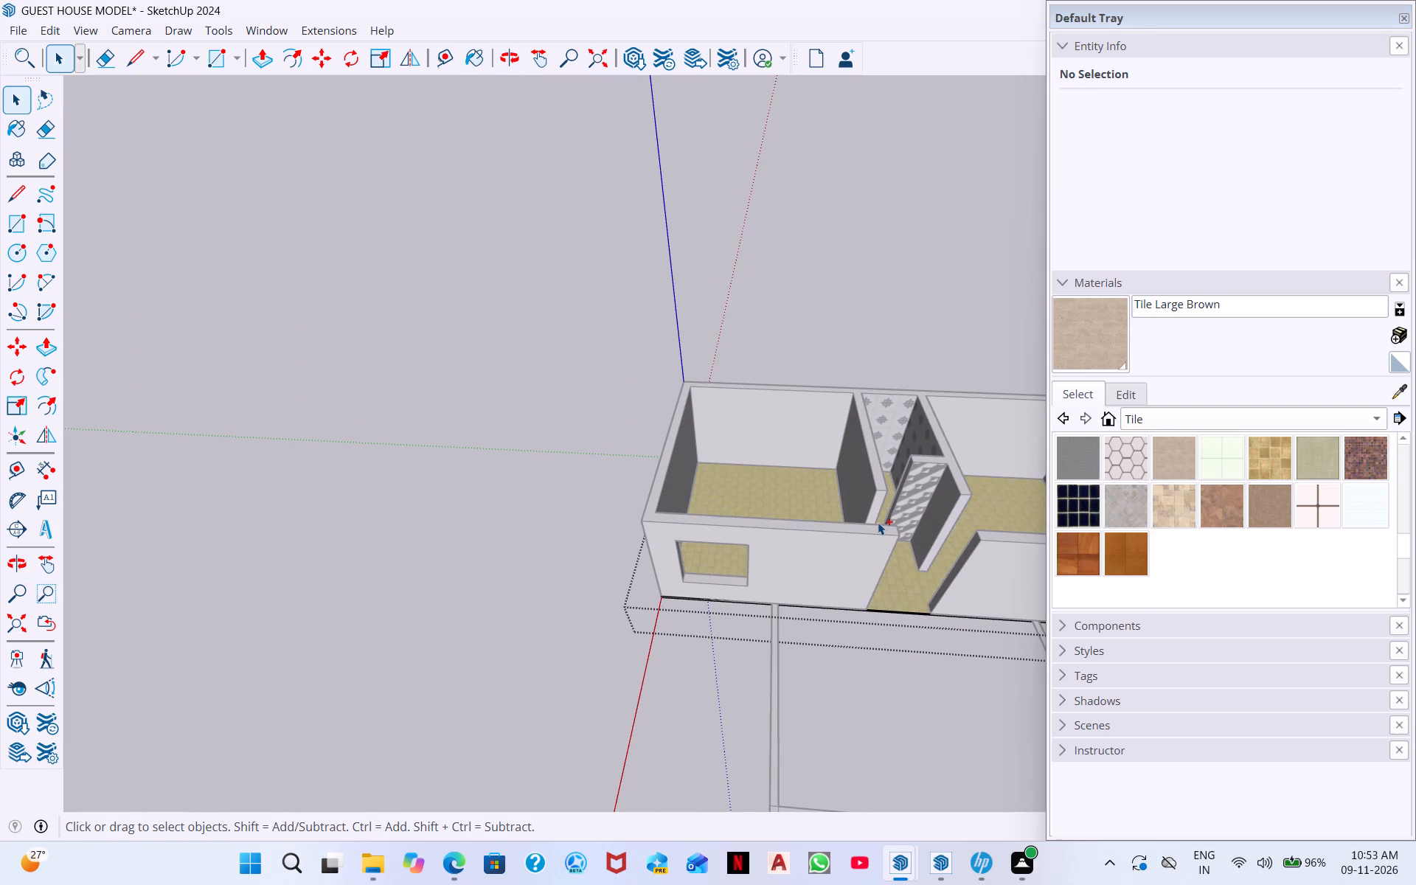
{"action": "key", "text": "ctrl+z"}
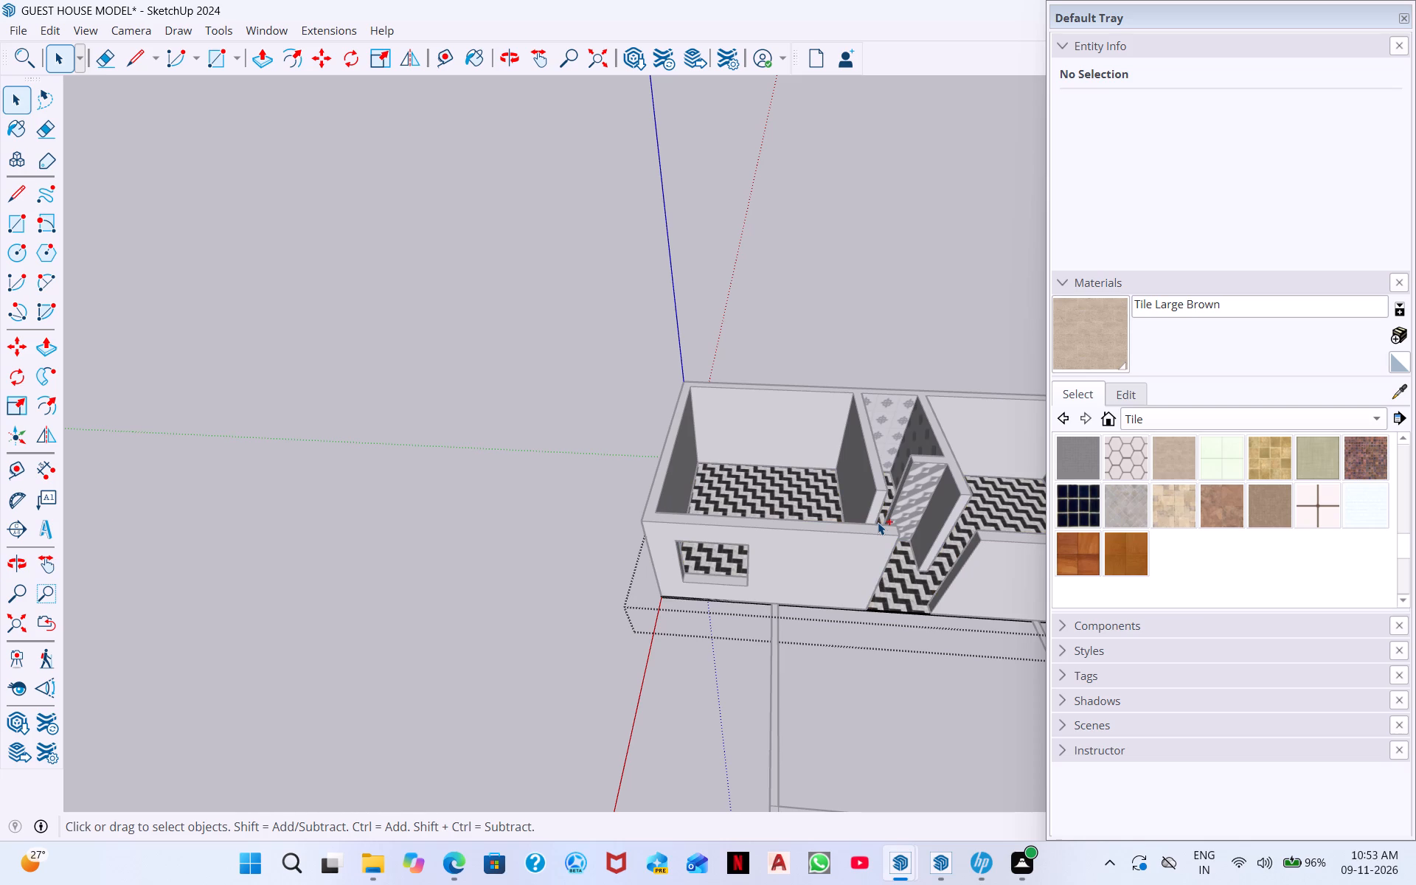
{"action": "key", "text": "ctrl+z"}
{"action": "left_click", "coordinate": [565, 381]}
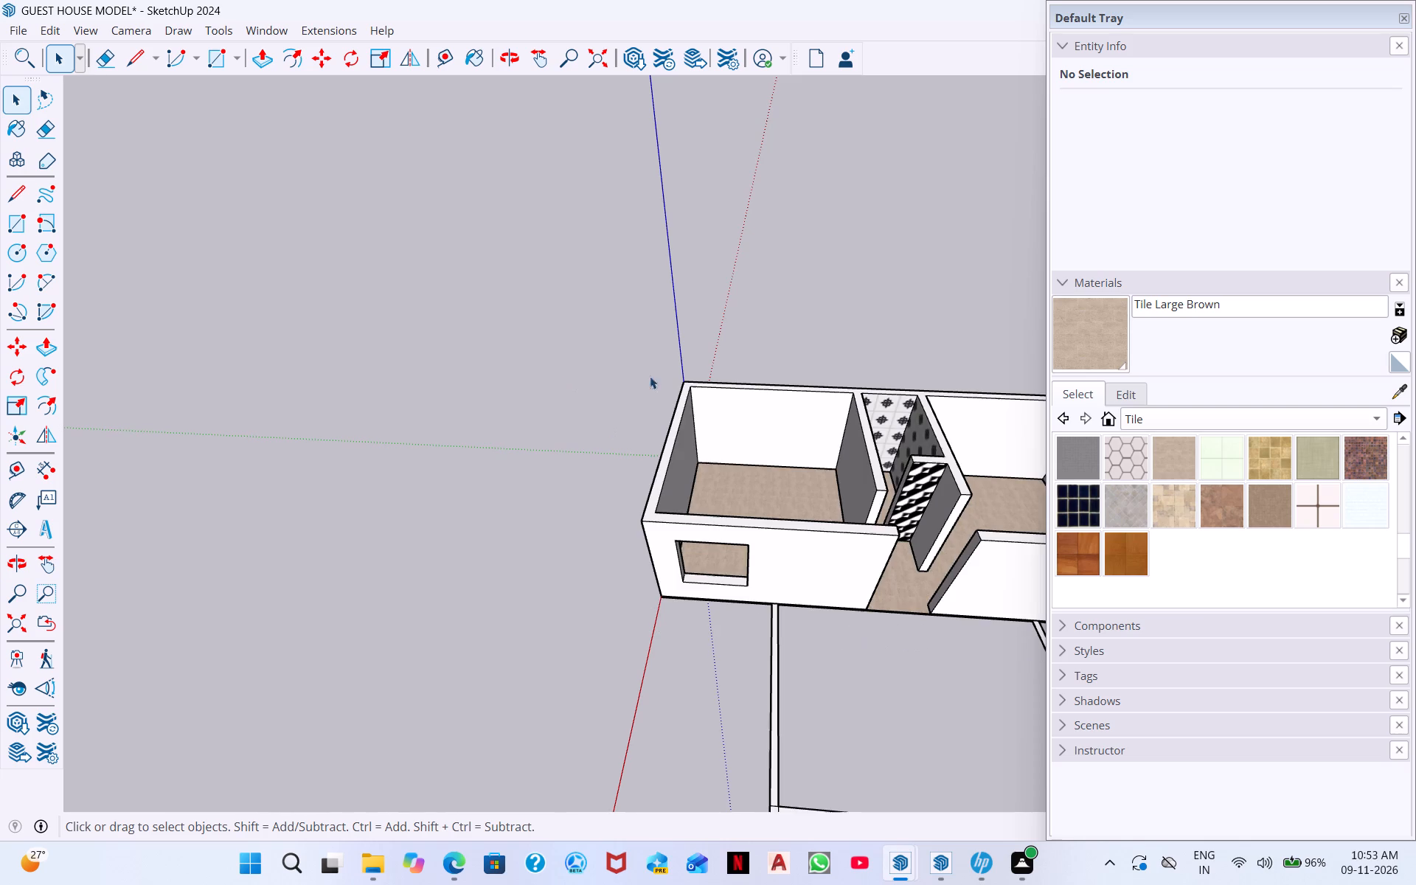
Open the wall group and select the black-and-white patterned wall face facing the house entrance.
{"action": "middle_click_drag", "start_coordinate": [840, 289], "coordinate": [841, 235]}
{"action": "middle_click_drag", "start_coordinate": [879, 444], "coordinate": [870, 357]}
{"action": "middle_click_drag", "start_coordinate": [877, 563], "coordinate": [850, 418]}
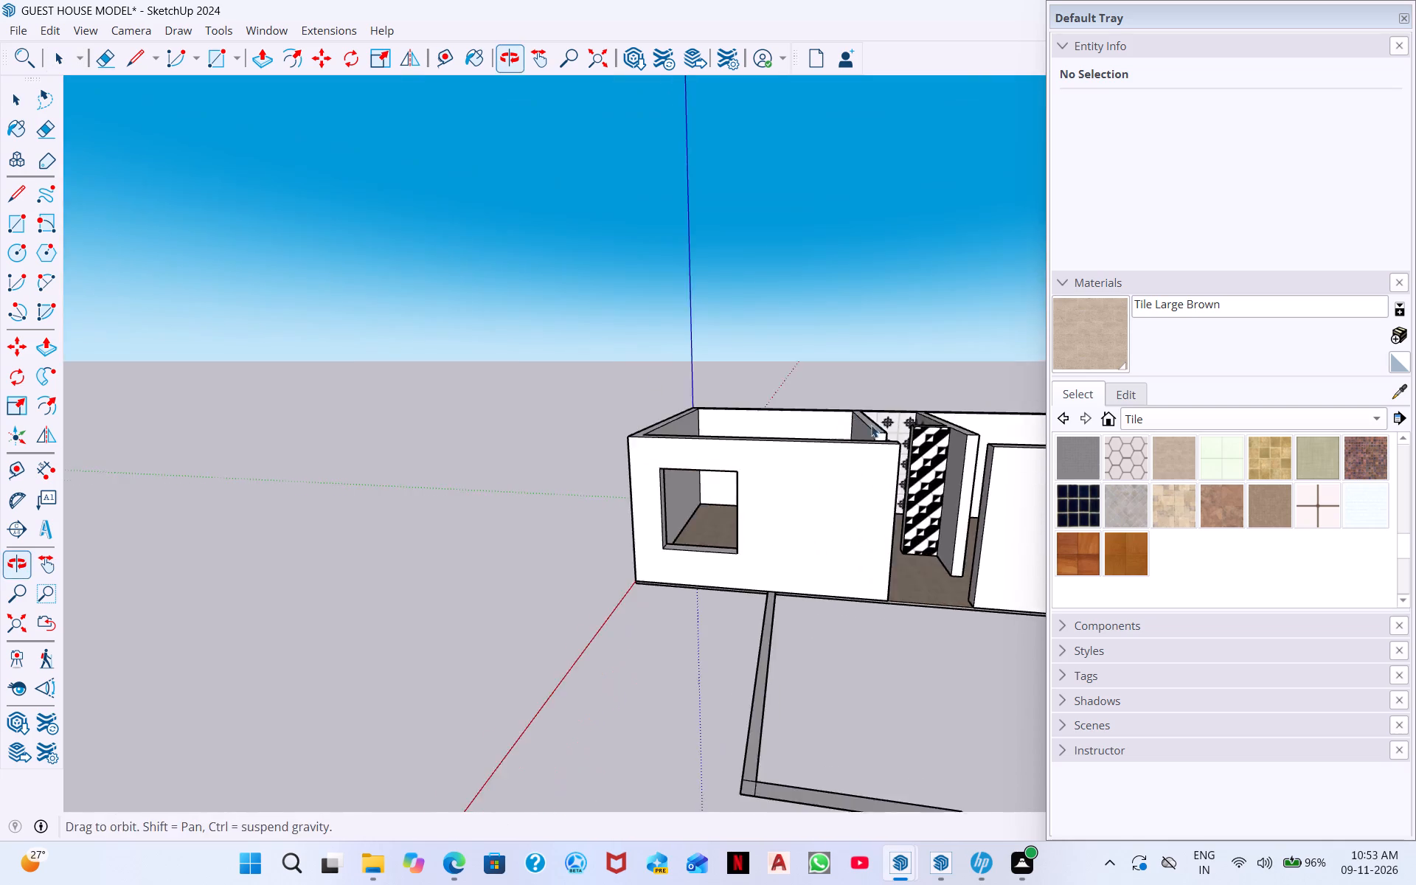
{"action": "middle_click_drag", "start_coordinate": [945, 525], "coordinate": [926, 433]}
{"action": "left_click", "coordinate": [371, 256]}
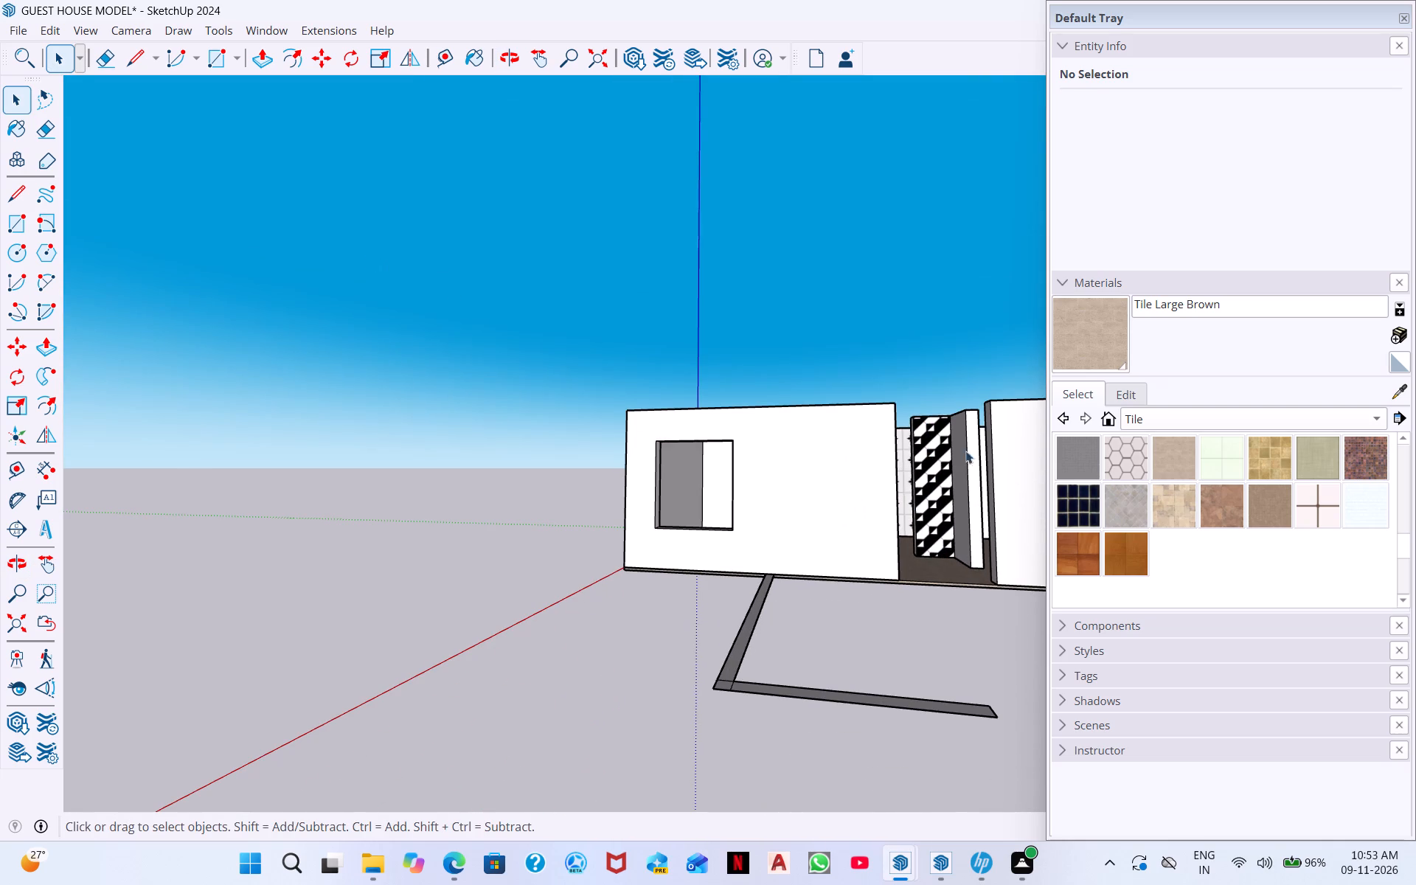
{"action": "middle_click_drag", "start_coordinate": [917, 547], "coordinate": [976, 760]}
{"action": "scroll", "coordinate": [904, 487], "scroll_direction": "up", "scroll_amount": 5}
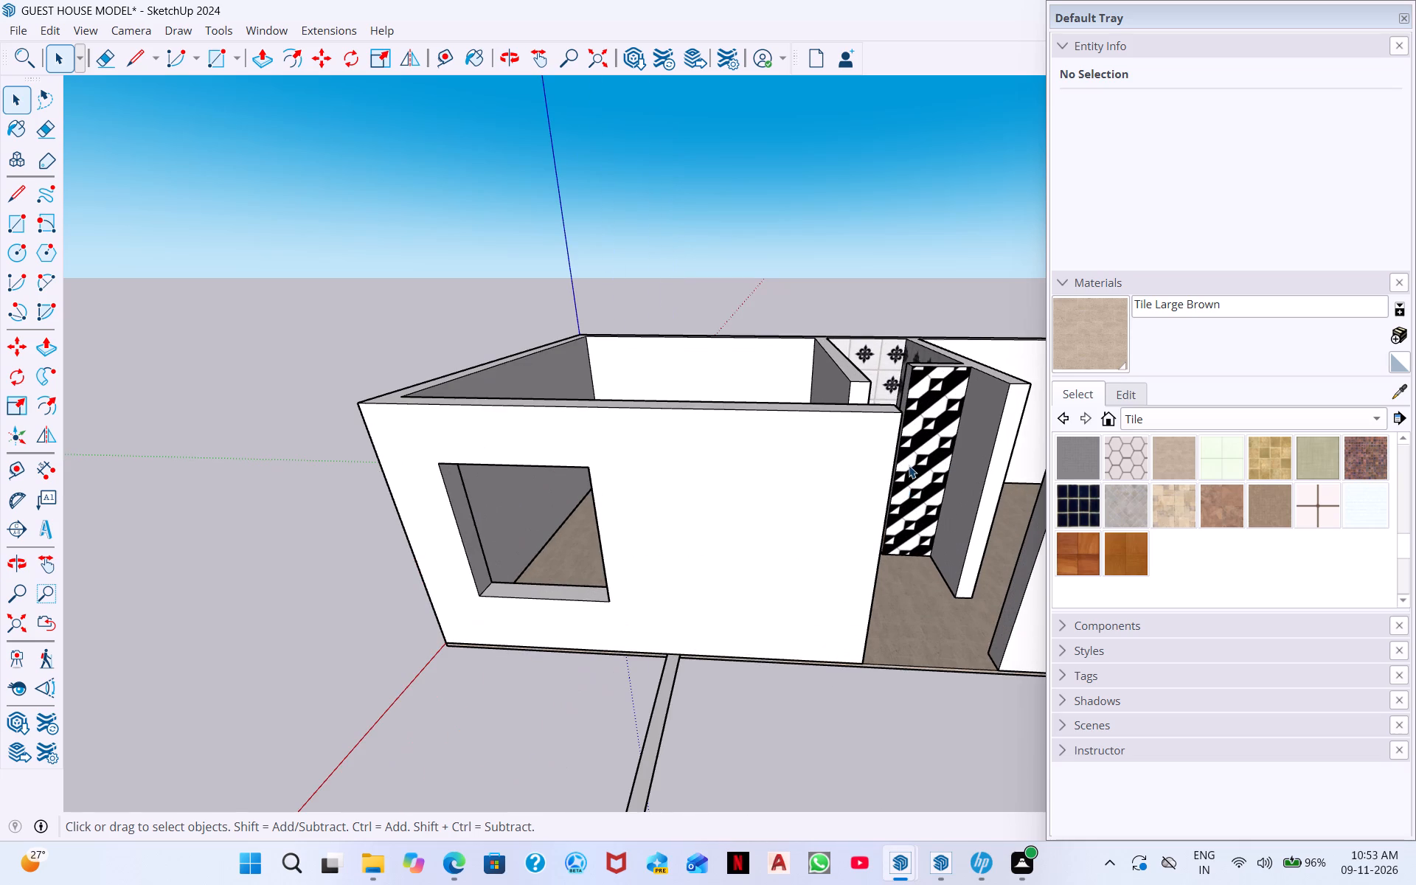
{"action": "double_click", "coordinate": [909, 465]}
{"action": "double_click", "coordinate": [937, 468]}
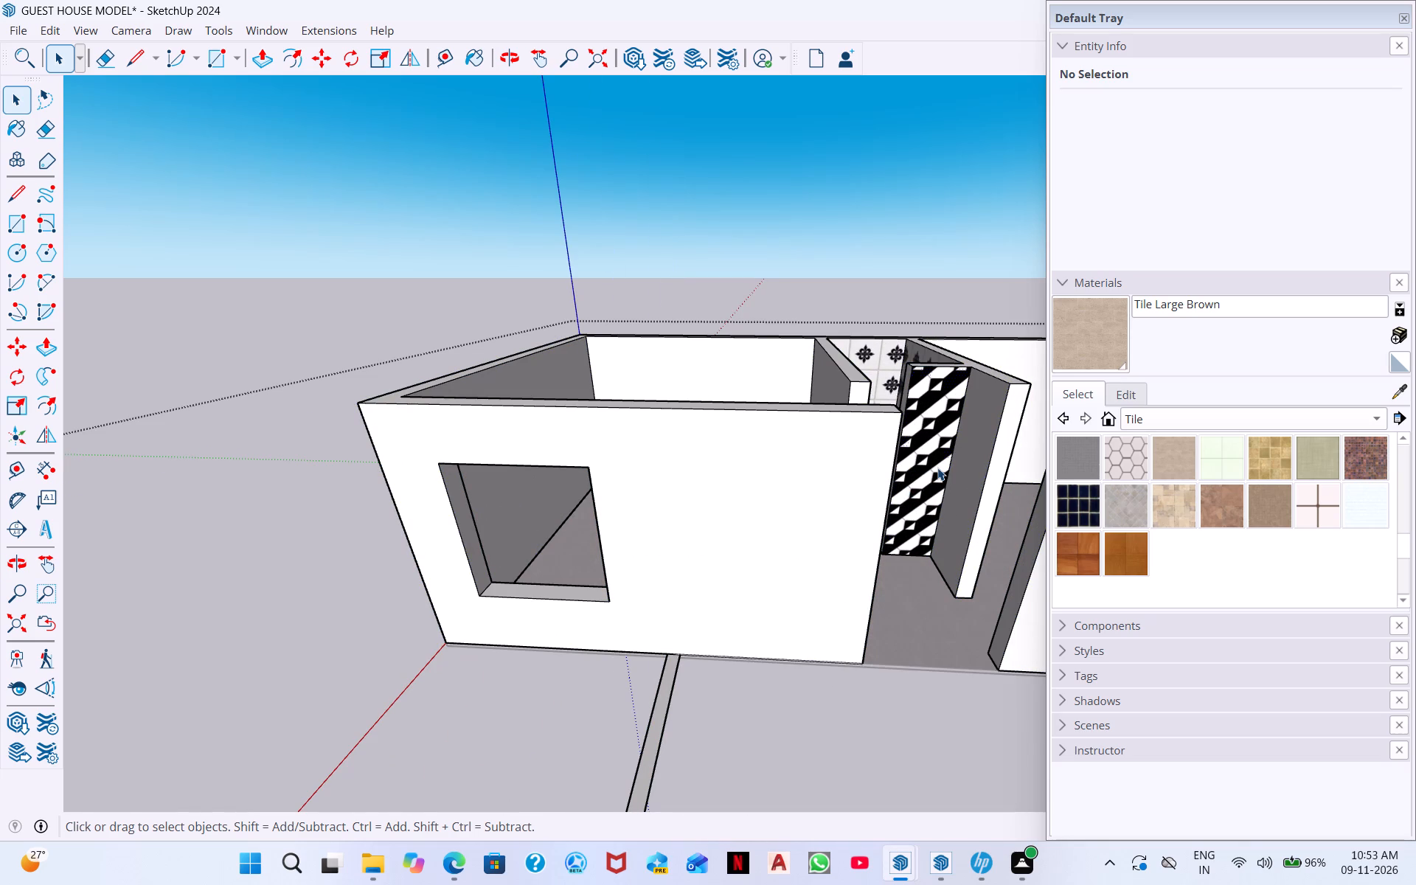
Look through the Tile, Water, Window Coverings, Wood and Colors materials for a new finish for the patterned wall face.
{"action": "scroll", "coordinate": [1172, 468], "scroll_direction": "up", "scroll_amount": 6}
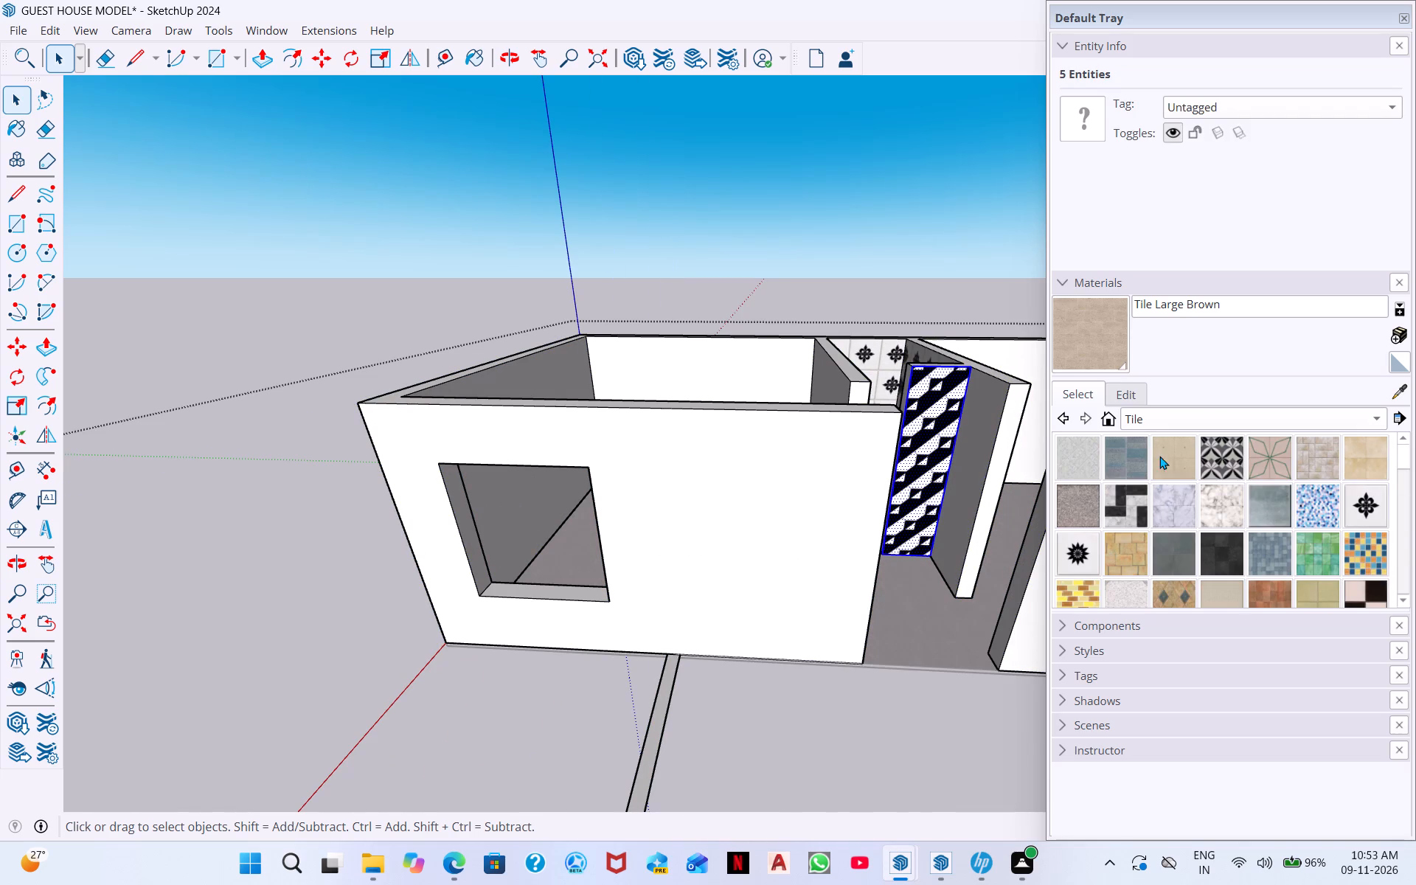
{"action": "left_click", "coordinate": [1170, 414]}
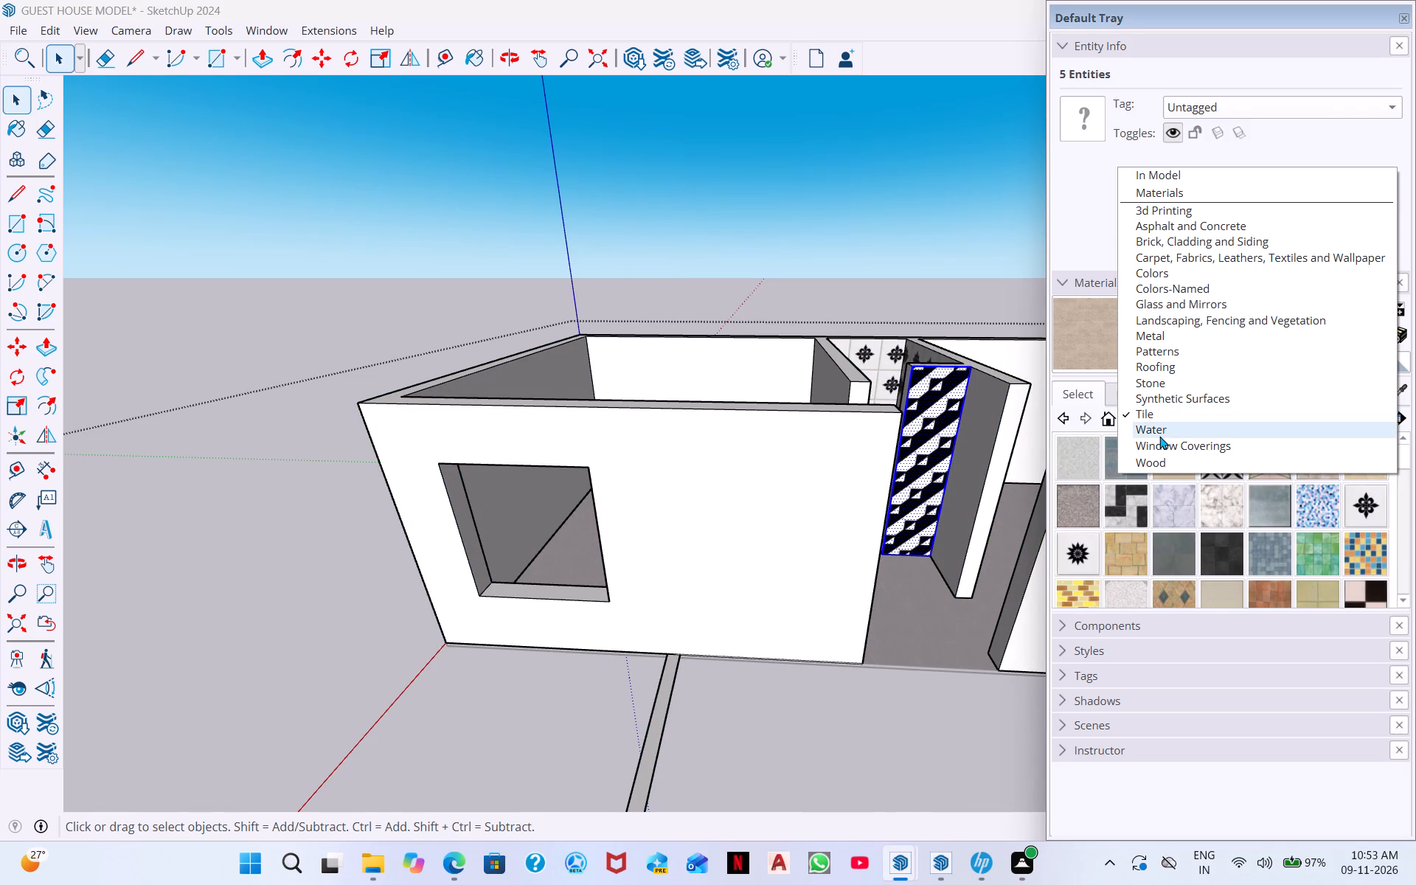
{"action": "left_click", "coordinate": [1159, 436]}
{"action": "left_click", "coordinate": [1176, 418]}
{"action": "left_click", "coordinate": [1176, 431]}
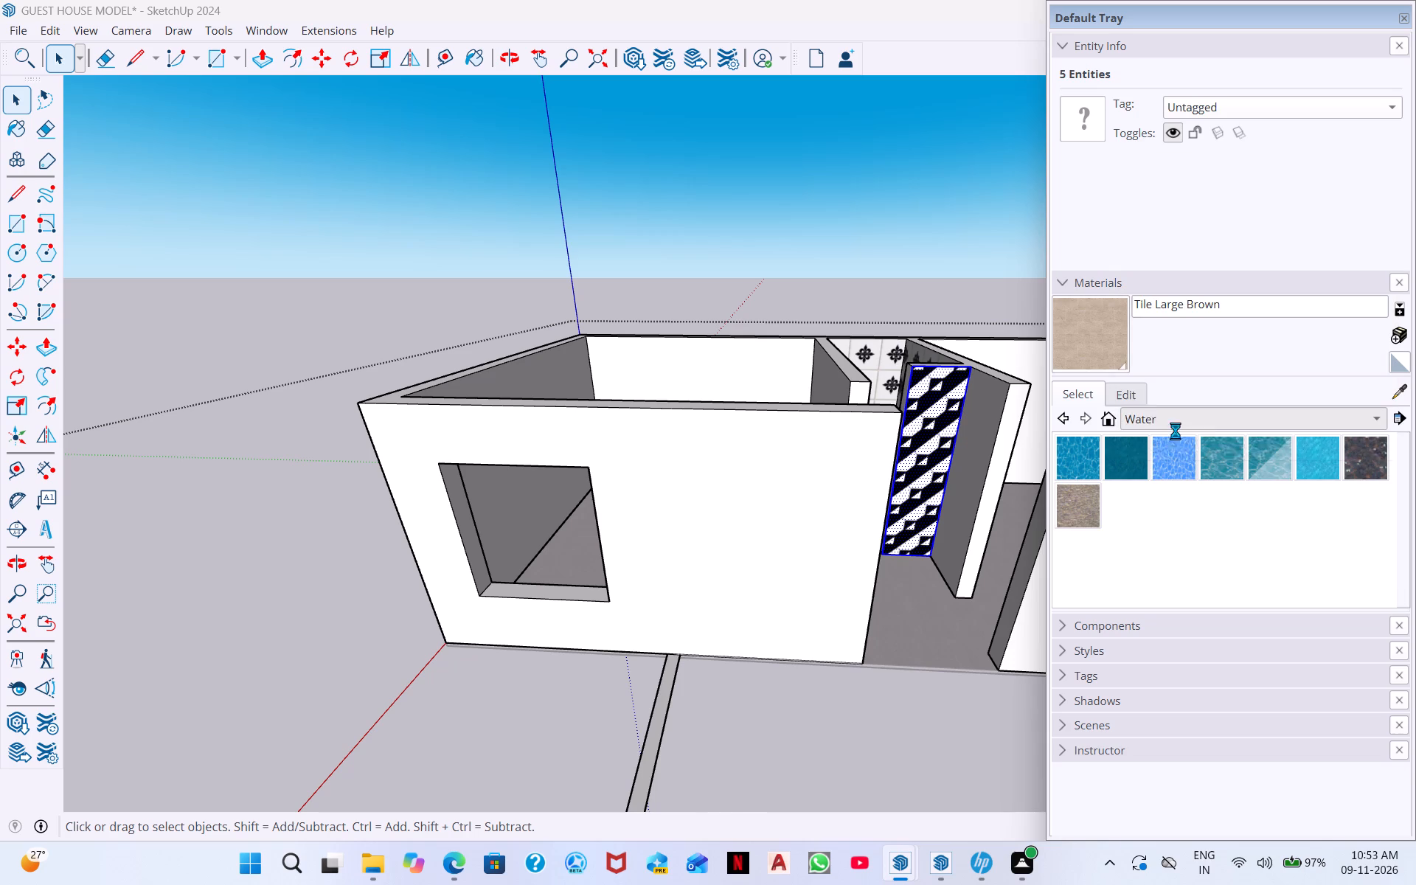
{"action": "left_click", "coordinate": [1186, 421]}
{"action": "left_click", "coordinate": [1188, 425]}
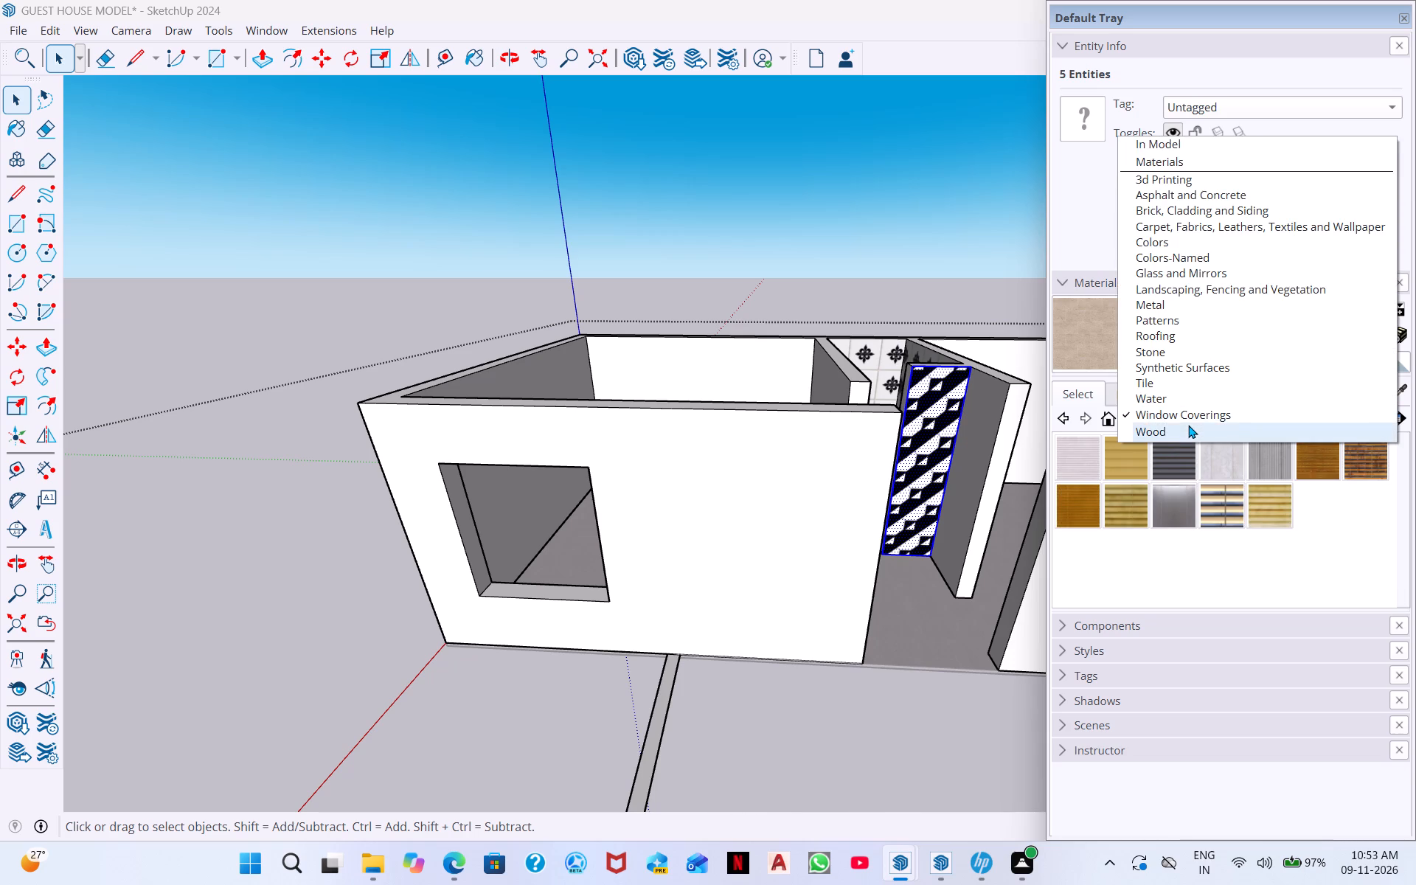
{"action": "scroll", "coordinate": [1330, 485], "scroll_direction": "up", "scroll_amount": 4}
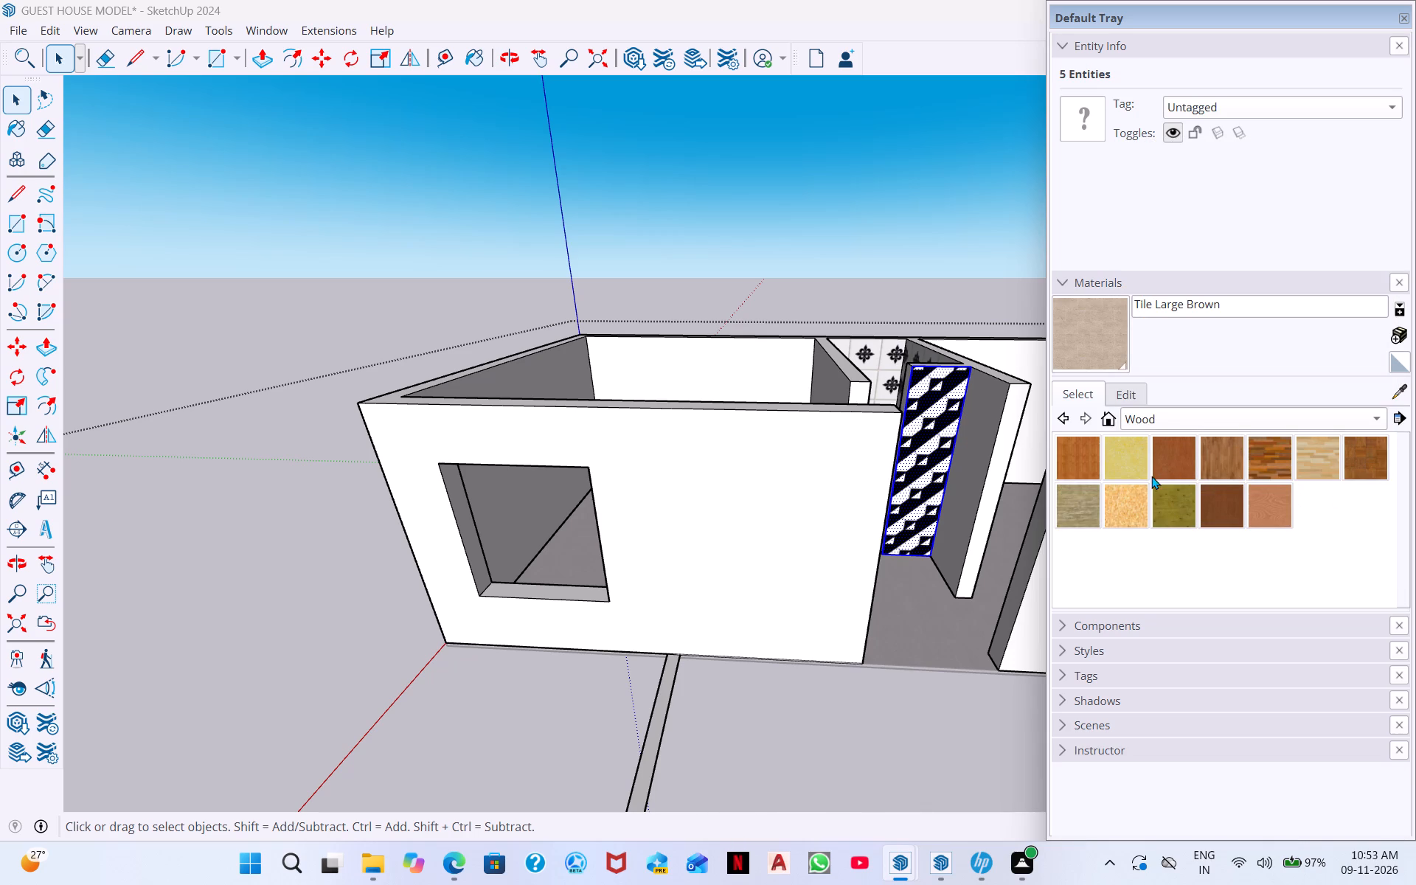
{"action": "left_click", "coordinate": [1161, 423]}
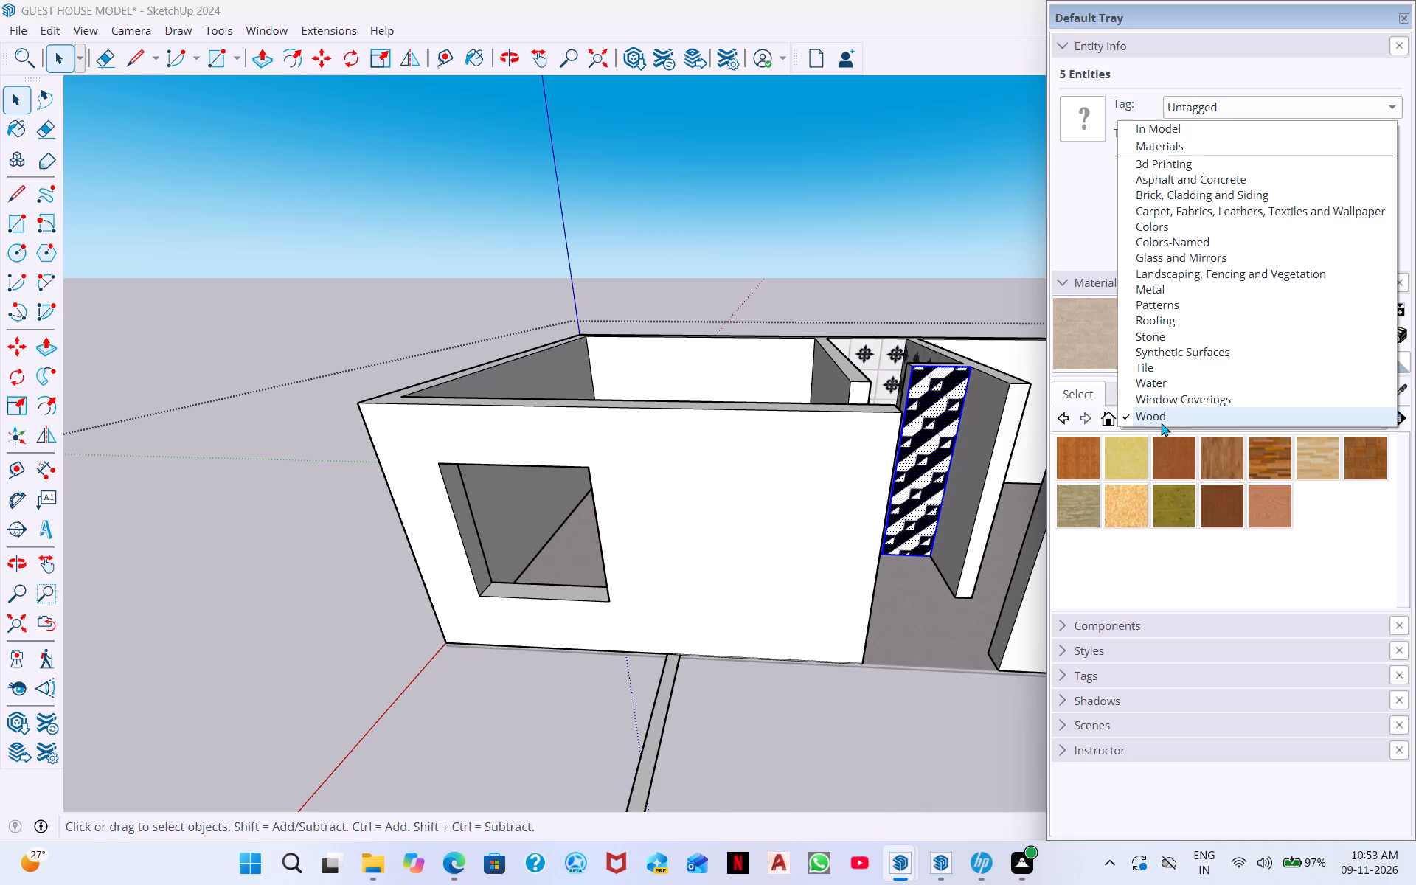
{"action": "left_click", "coordinate": [1173, 224]}
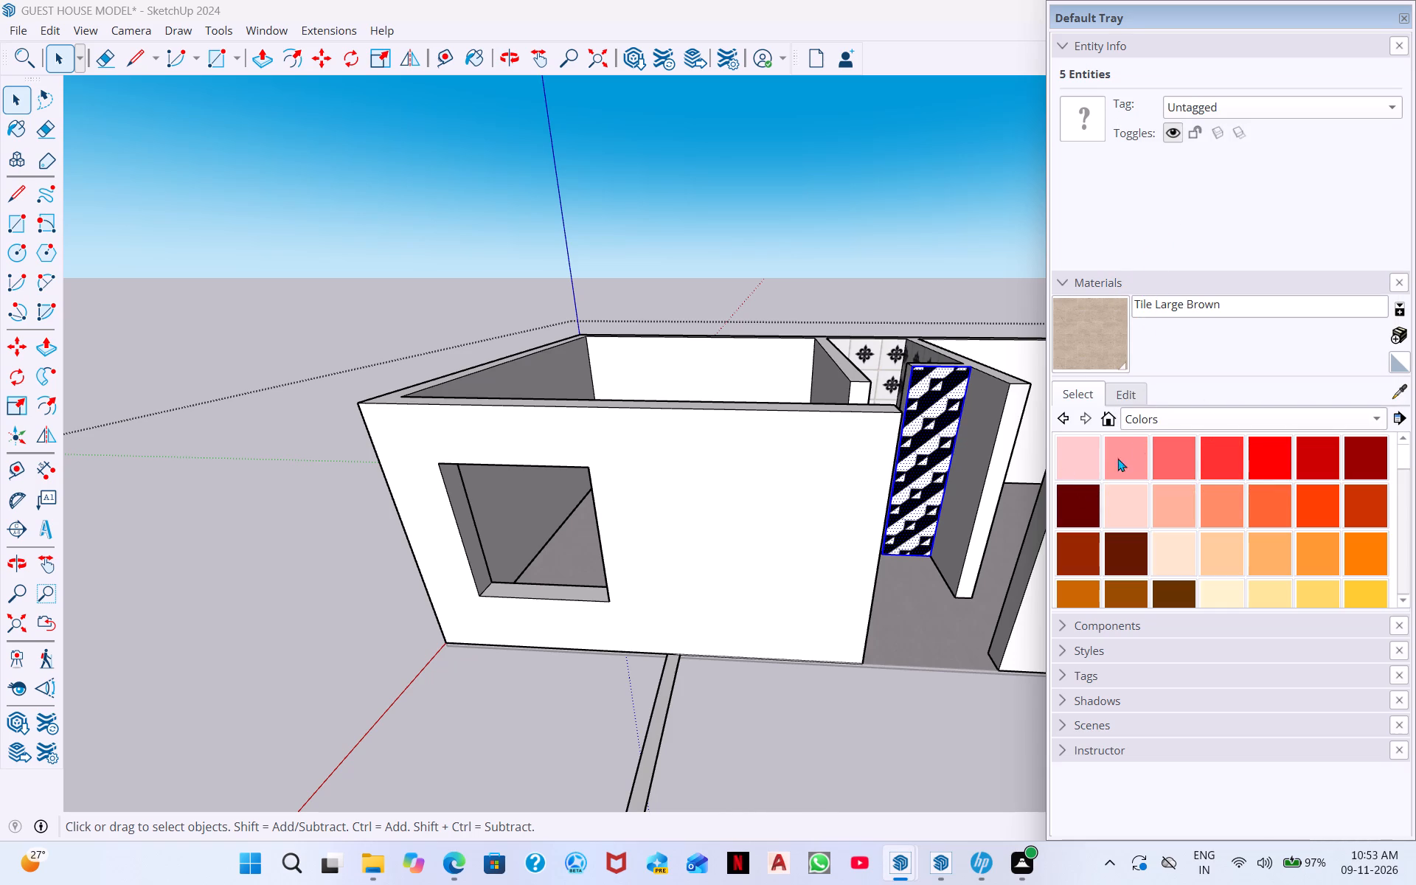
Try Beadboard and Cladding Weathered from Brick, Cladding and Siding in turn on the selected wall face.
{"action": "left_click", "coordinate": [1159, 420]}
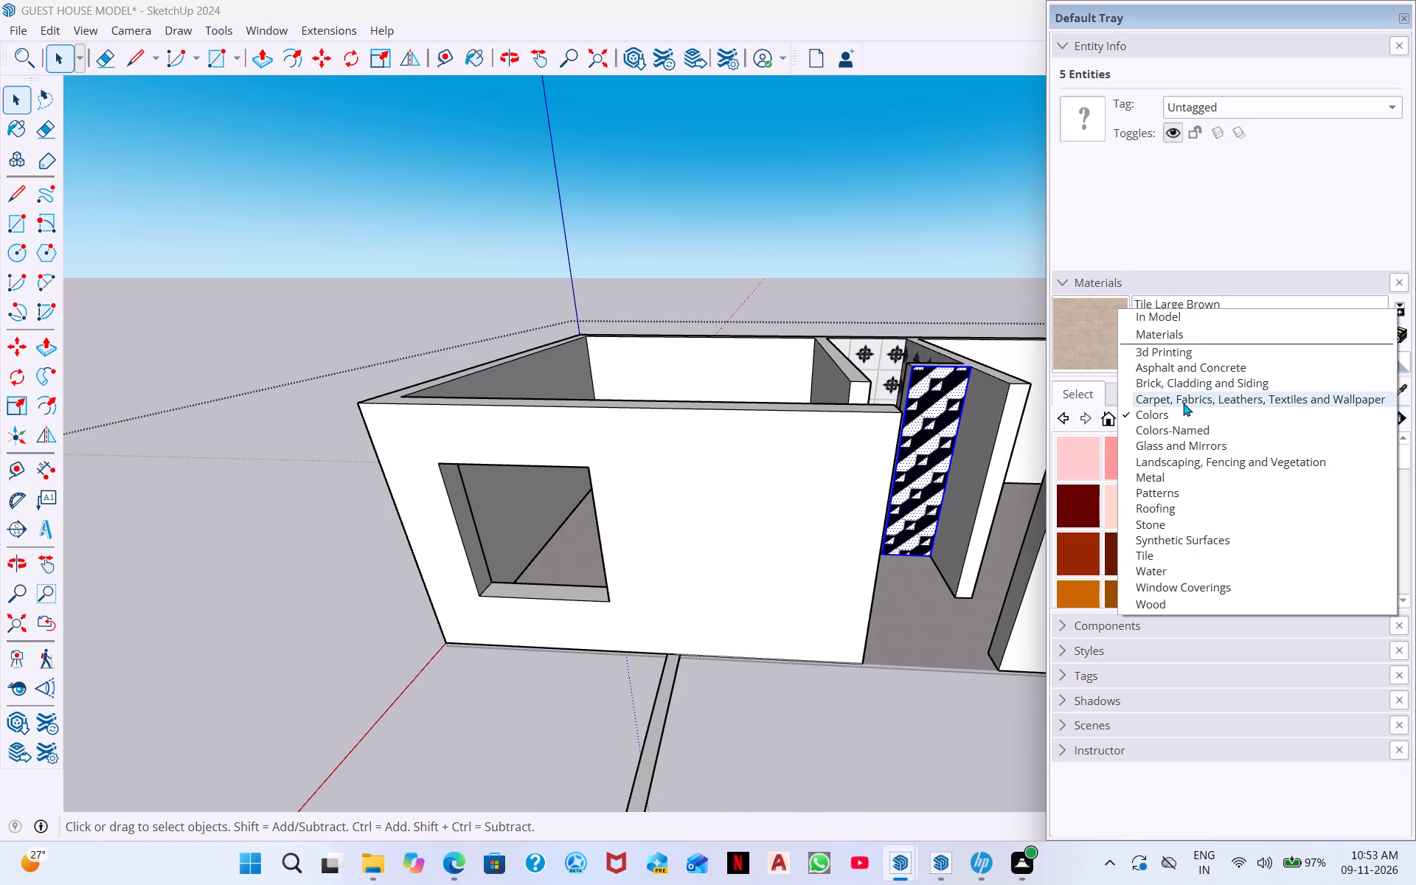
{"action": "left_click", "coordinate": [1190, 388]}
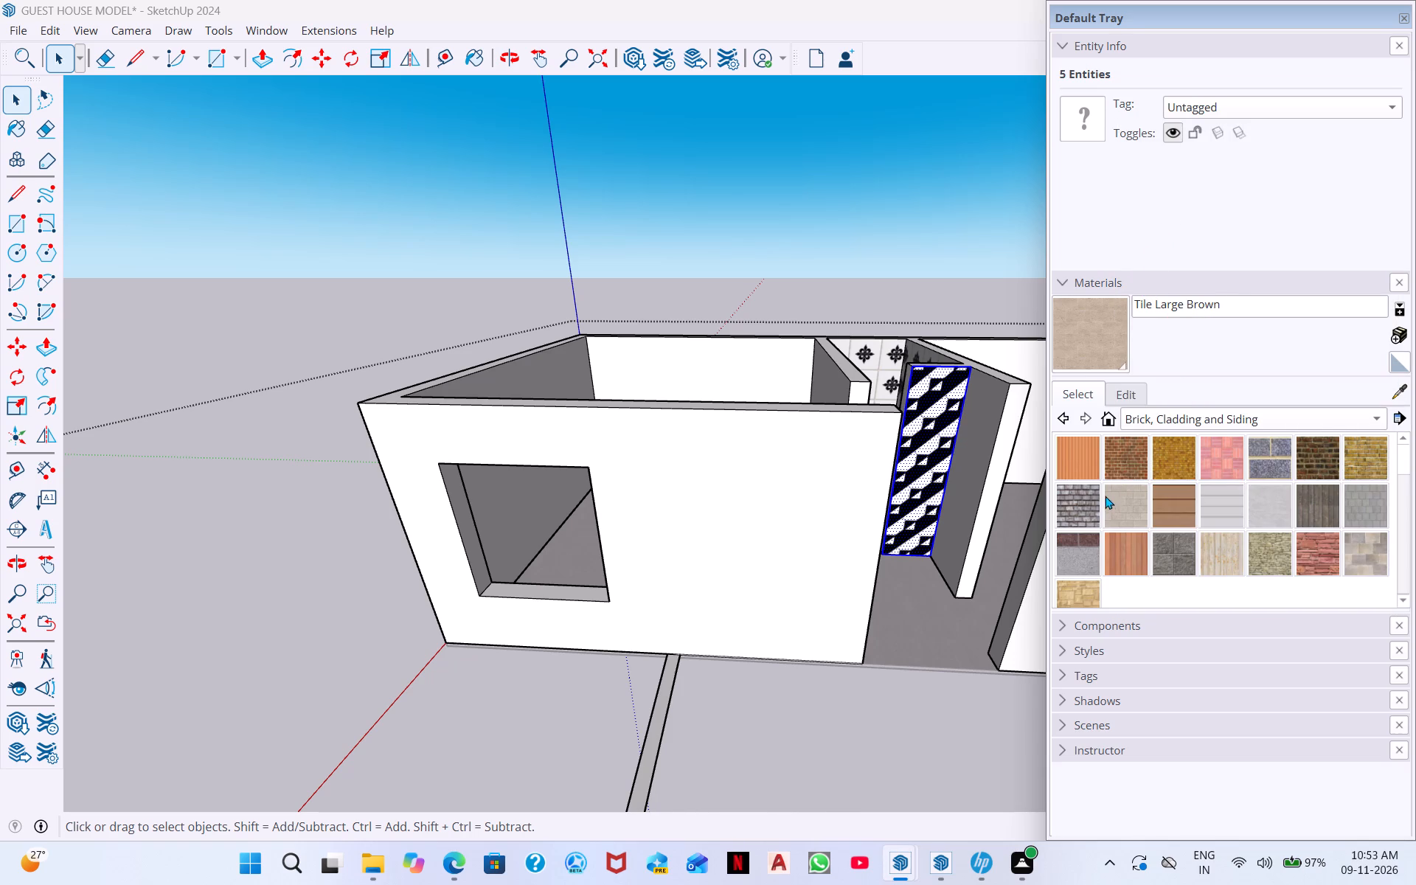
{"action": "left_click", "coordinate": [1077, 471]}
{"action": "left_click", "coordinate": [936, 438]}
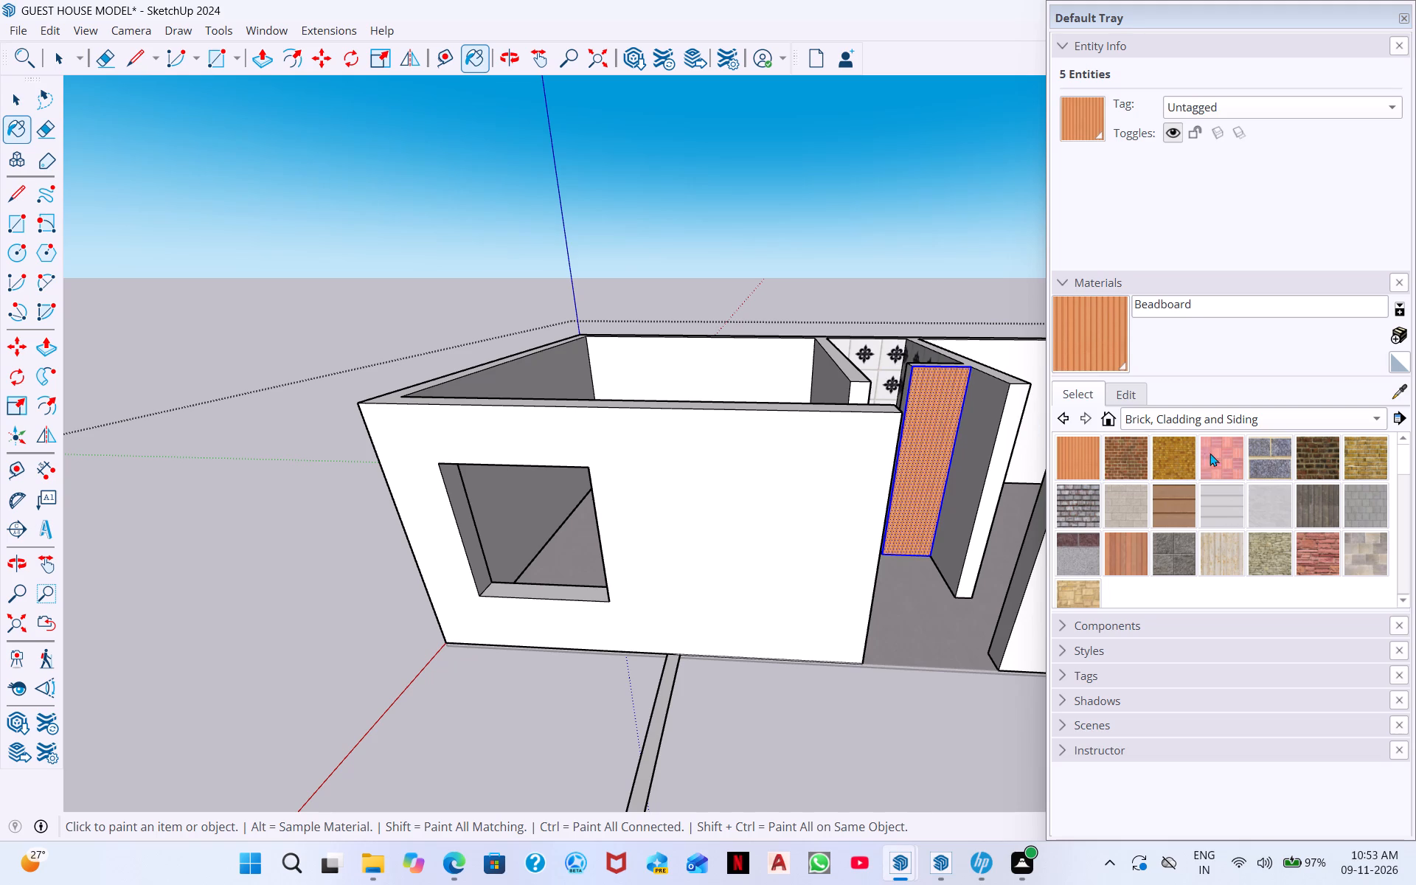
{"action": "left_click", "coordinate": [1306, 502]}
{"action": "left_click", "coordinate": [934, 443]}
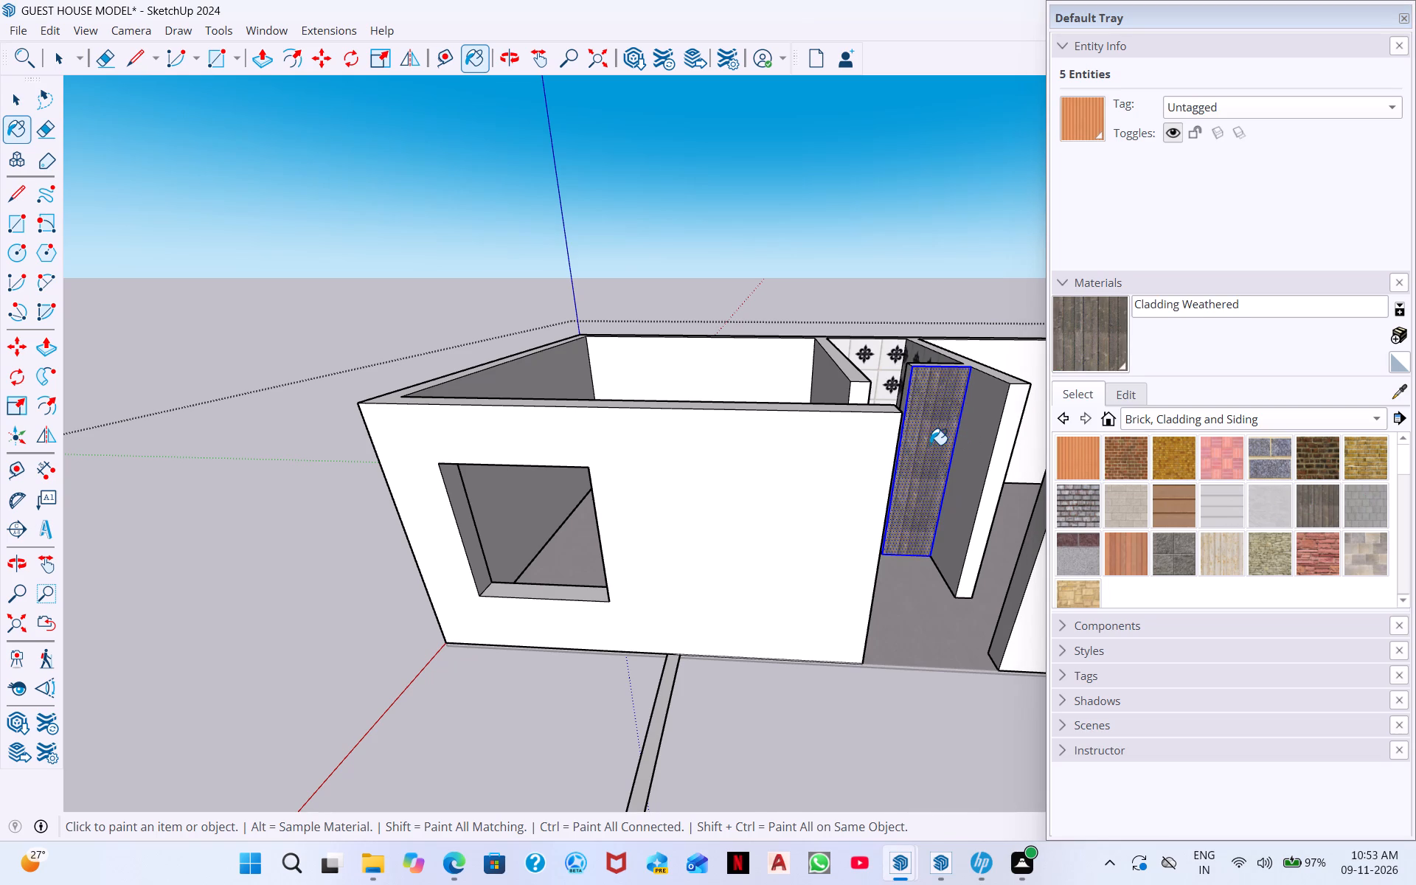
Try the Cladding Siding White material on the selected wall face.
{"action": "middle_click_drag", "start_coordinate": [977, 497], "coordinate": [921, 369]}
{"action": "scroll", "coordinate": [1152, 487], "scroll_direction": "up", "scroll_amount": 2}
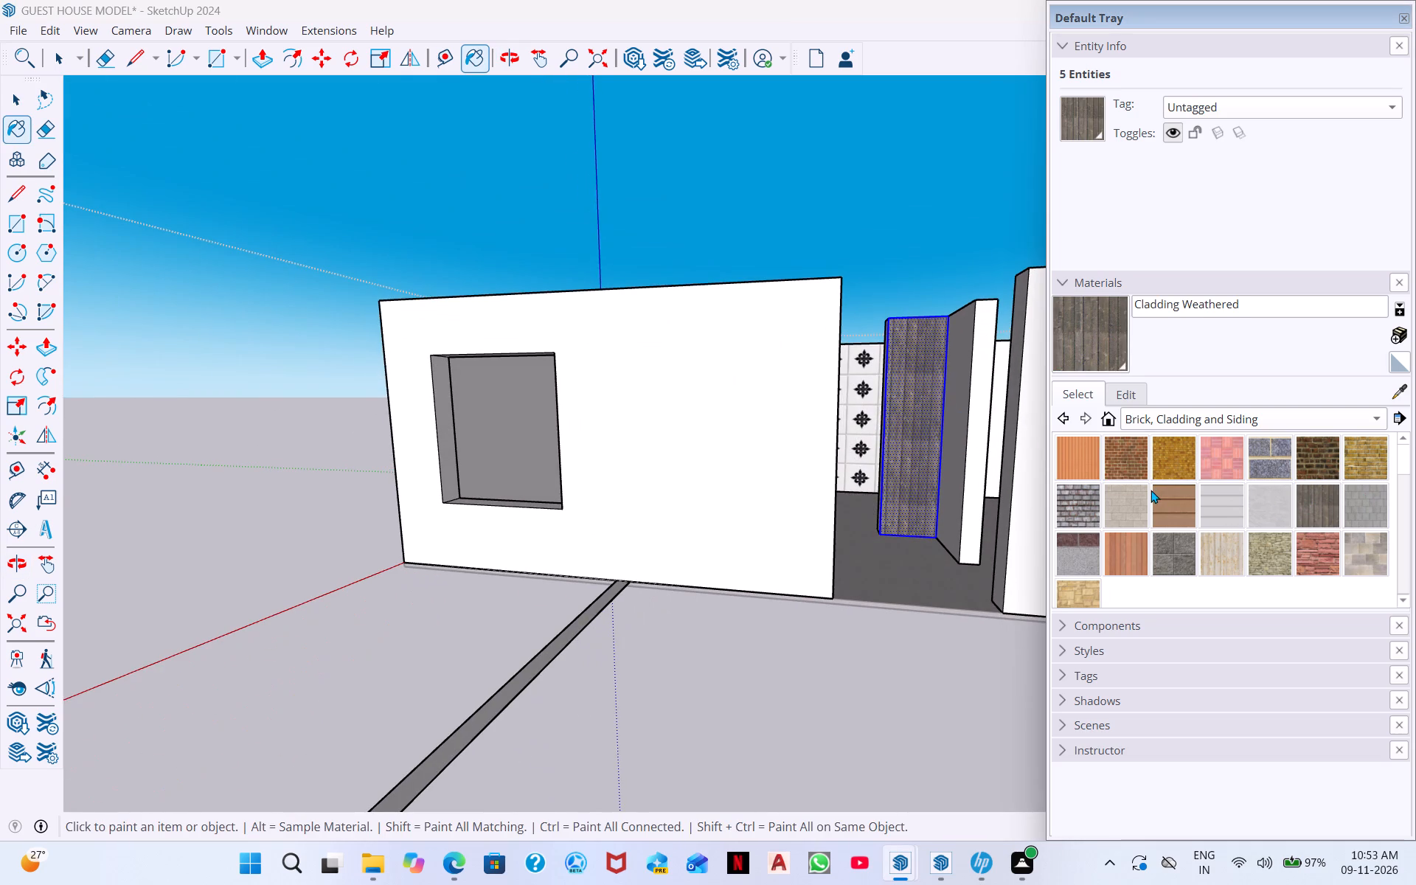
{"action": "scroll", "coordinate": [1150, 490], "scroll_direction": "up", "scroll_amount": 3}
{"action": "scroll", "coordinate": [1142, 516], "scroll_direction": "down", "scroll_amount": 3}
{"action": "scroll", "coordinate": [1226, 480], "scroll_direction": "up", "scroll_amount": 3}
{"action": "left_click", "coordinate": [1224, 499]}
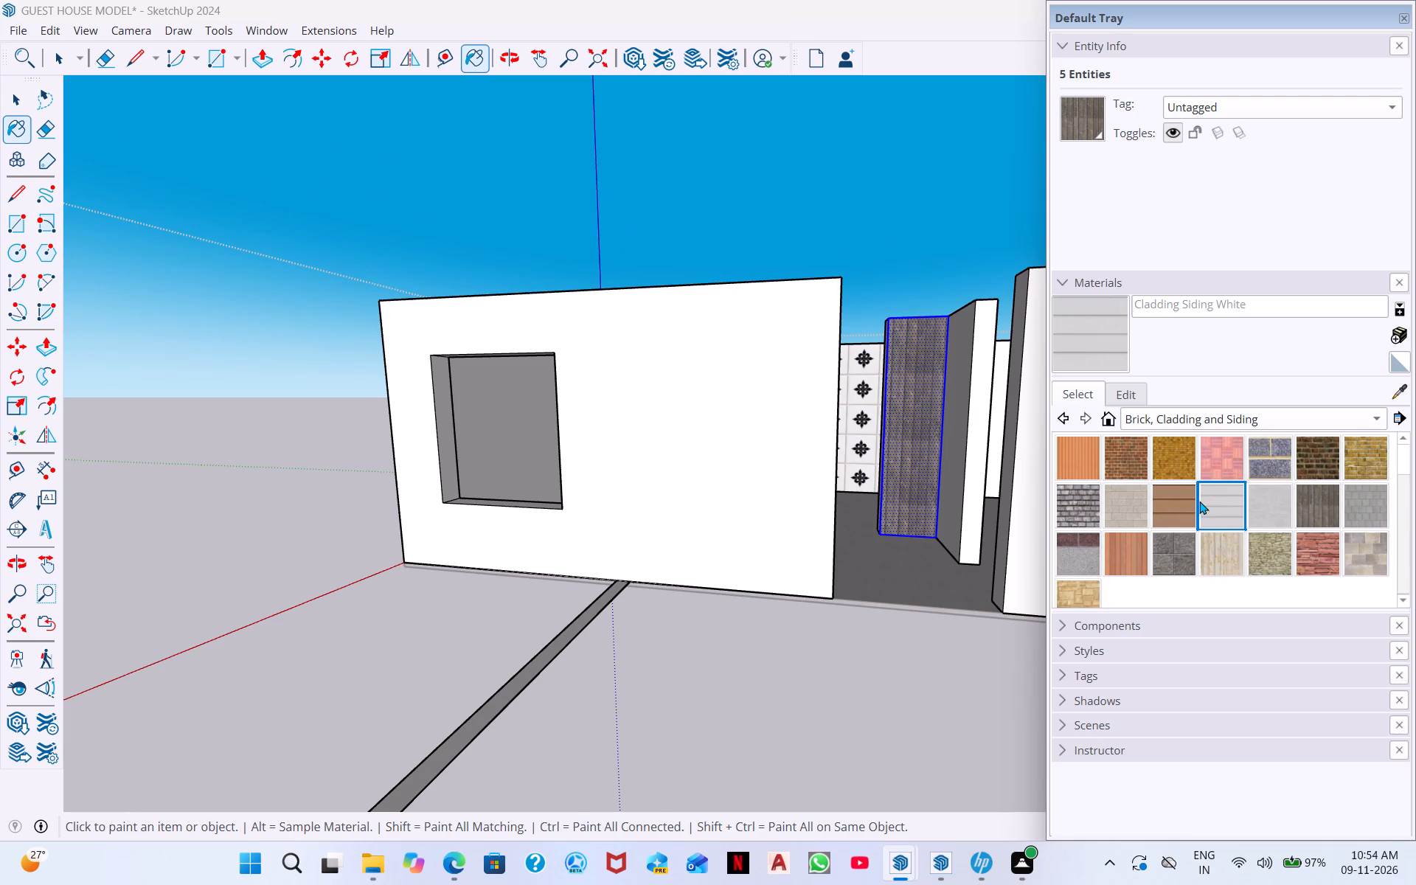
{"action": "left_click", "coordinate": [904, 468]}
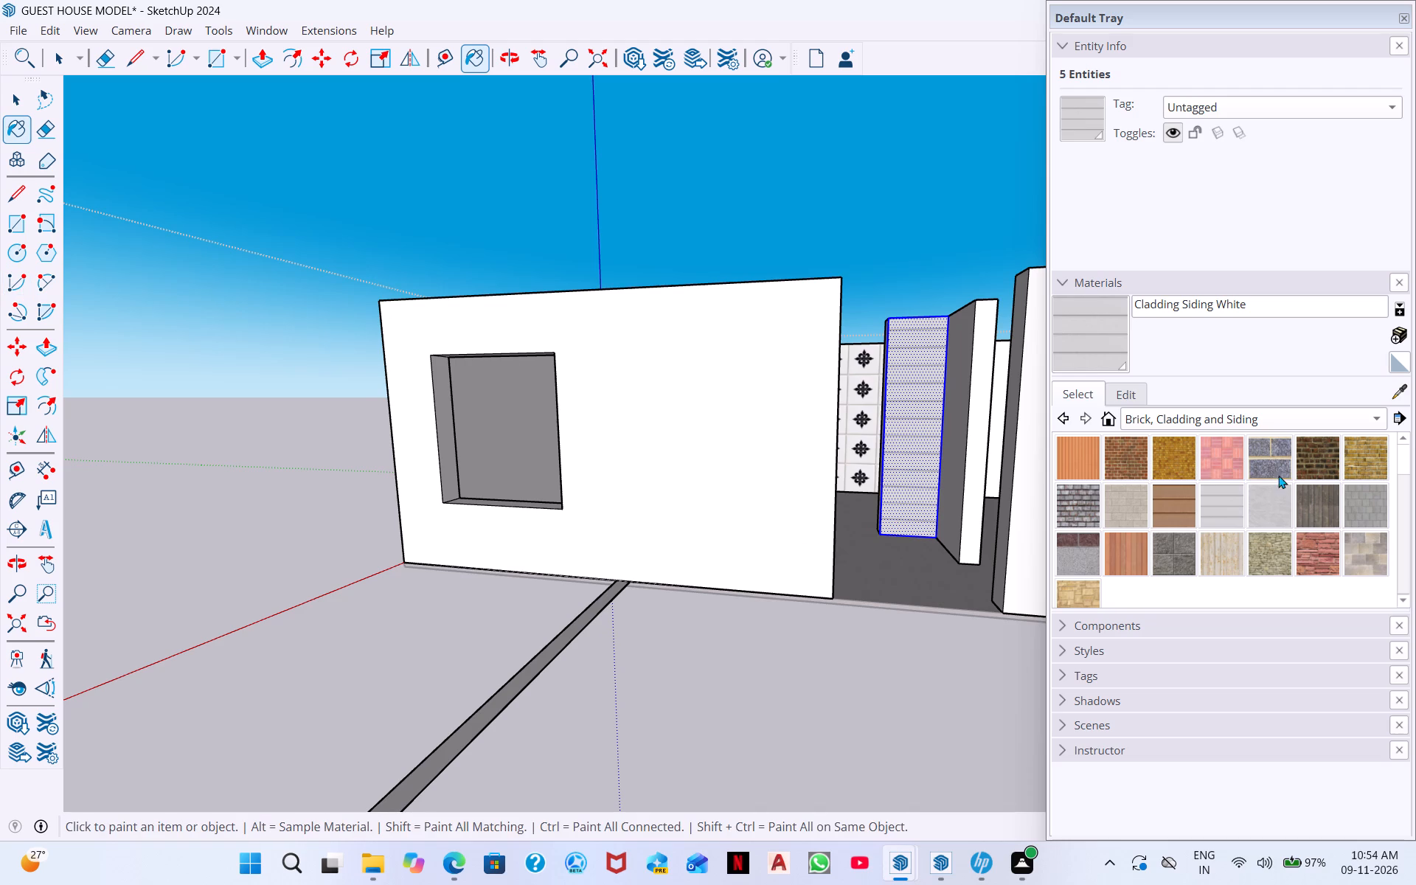
Paint the selected wall face with the white Color M00 from Colors and close the wall group.
{"action": "left_click", "coordinate": [1195, 415]}
{"action": "left_click", "coordinate": [1165, 442]}
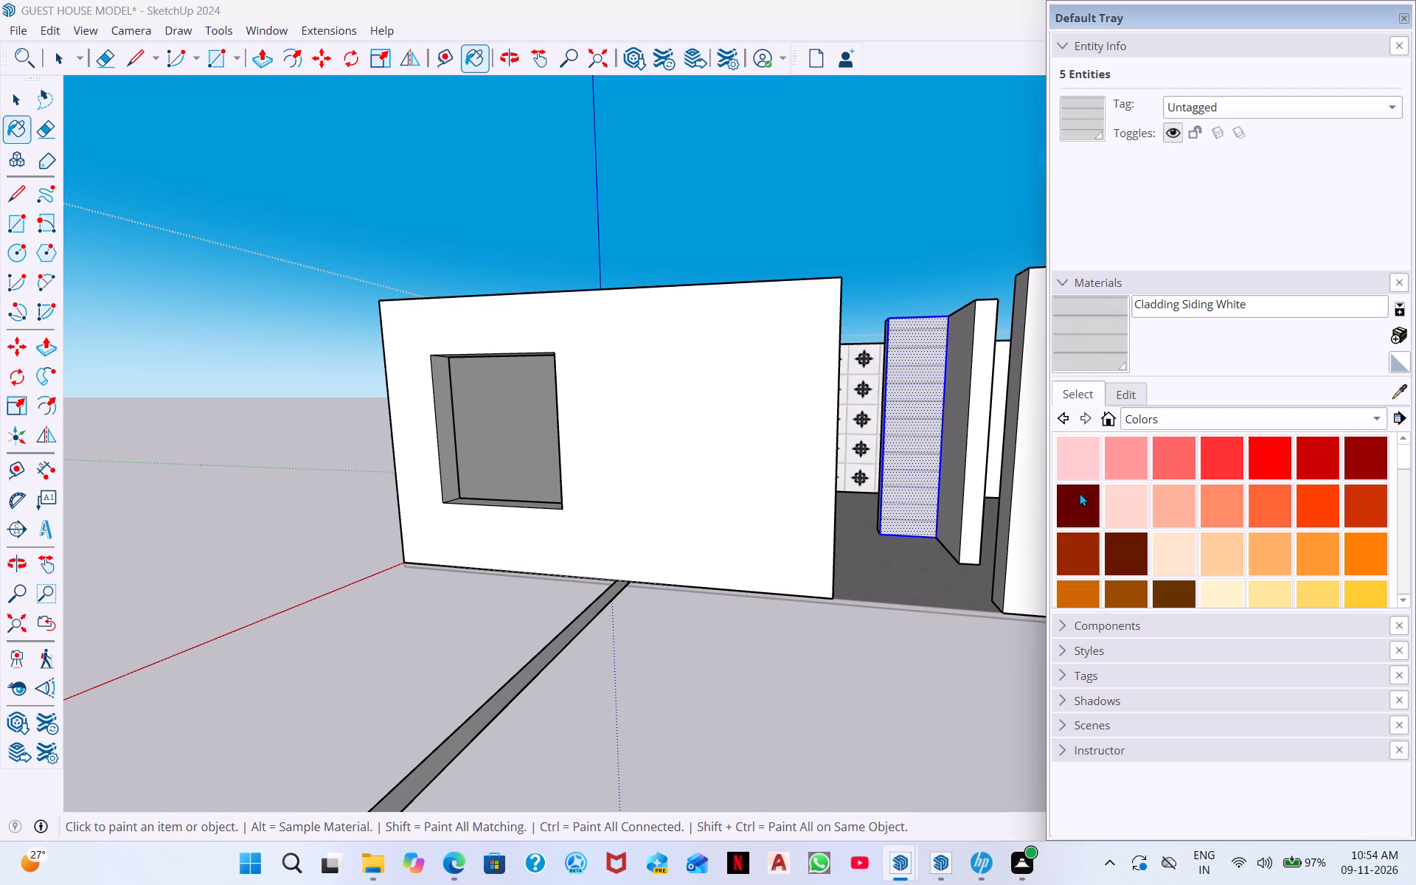
{"action": "scroll", "coordinate": [1122, 482], "scroll_direction": "down", "scroll_amount": 17}
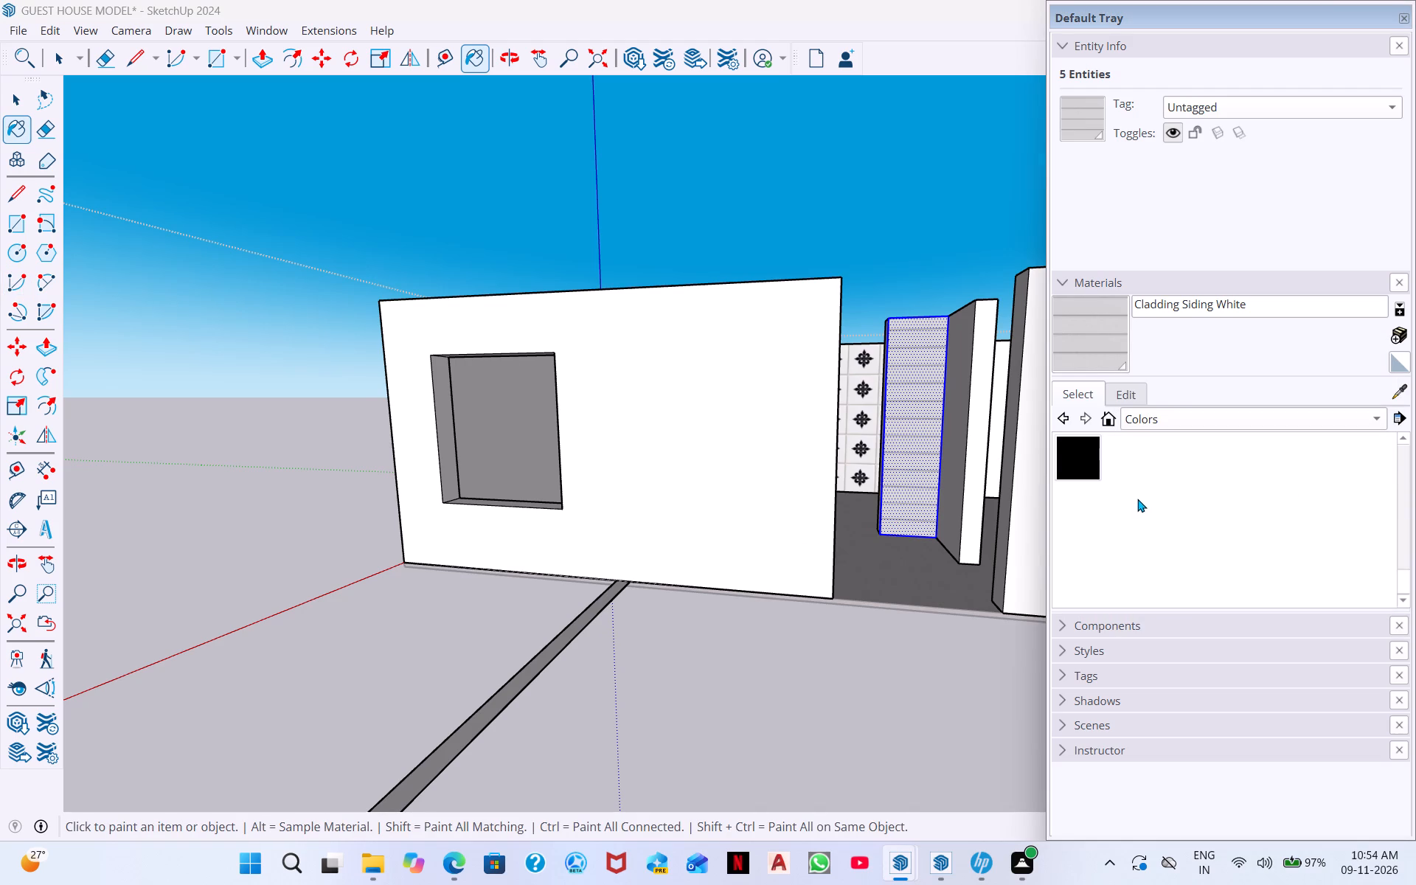
{"action": "scroll", "coordinate": [1138, 499], "scroll_direction": "up", "scroll_amount": 5}
{"action": "left_click", "coordinate": [1310, 590]}
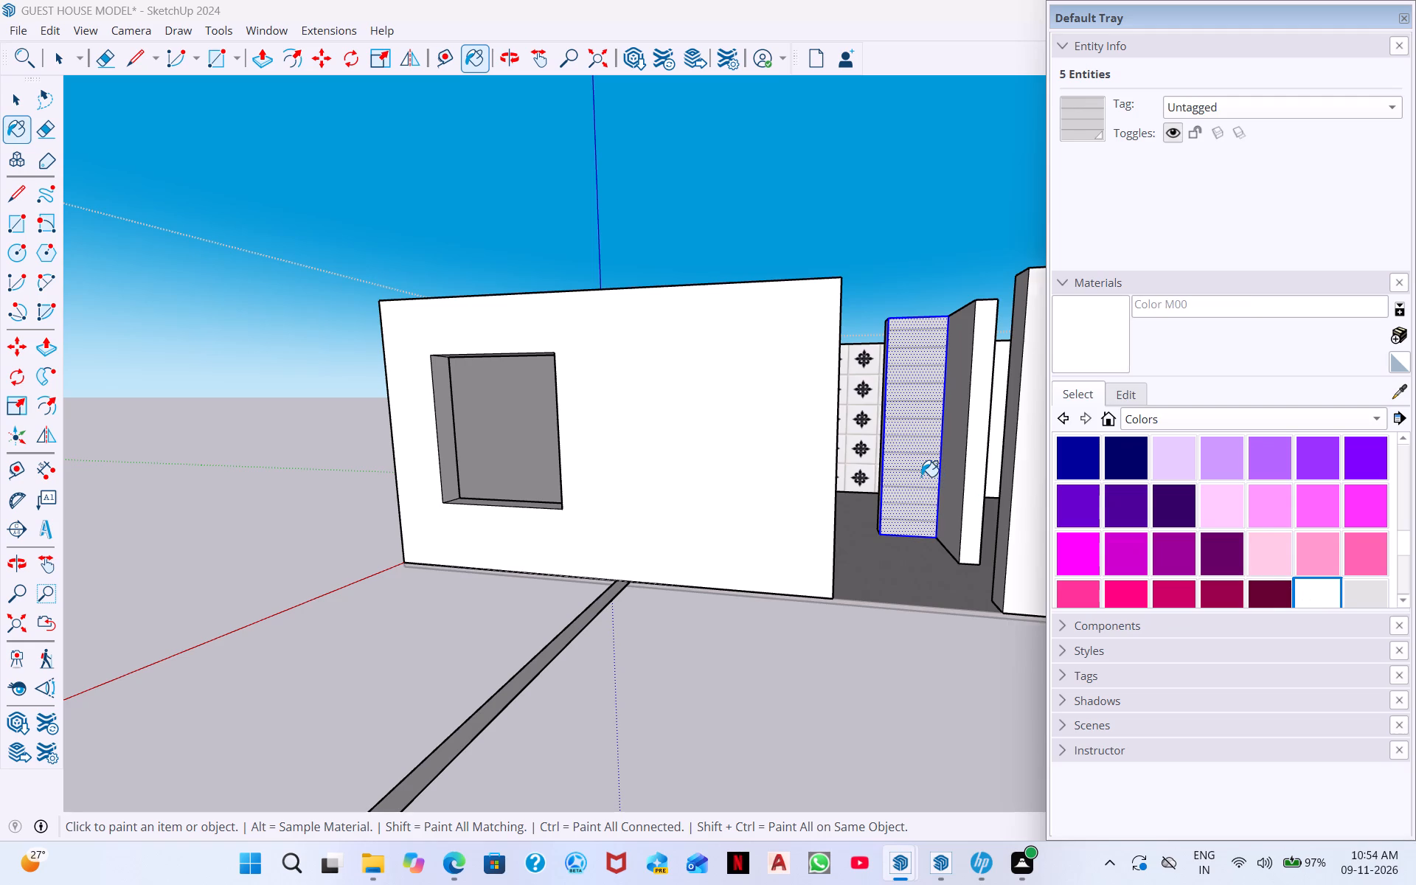
{"action": "left_click", "coordinate": [921, 476]}
{"action": "middle_click_drag", "start_coordinate": [883, 427], "coordinate": [880, 527]}
{"action": "key", "text": "space"}
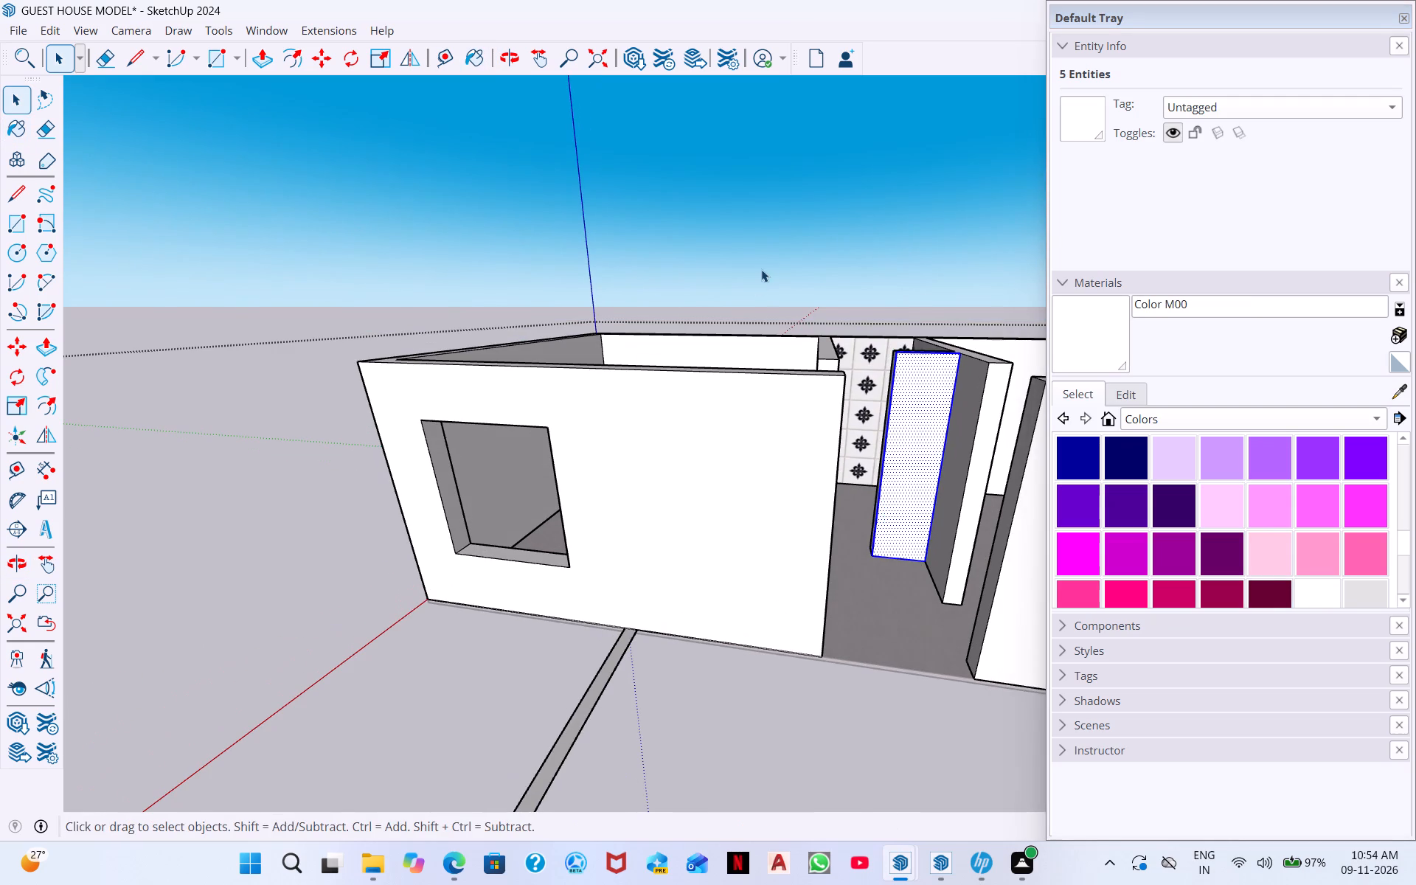
{"action": "left_click", "coordinate": [771, 255]}
Examine the repainted wall and the interior walls of the rooms from several sides and from above.
{"action": "scroll", "coordinate": [796, 296], "scroll_direction": "down", "scroll_amount": 1}
{"action": "middle_click_drag", "start_coordinate": [797, 322], "coordinate": [816, 467]}
{"action": "middle_click_drag", "start_coordinate": [843, 476], "coordinate": [976, 625]}
{"action": "middle_click_drag", "start_coordinate": [926, 501], "coordinate": [1098, 507]}
{"action": "middle_click_drag", "start_coordinate": [770, 466], "coordinate": [972, 429]}
{"action": "middle_click_drag", "start_coordinate": [972, 429], "coordinate": [507, 372]}
{"action": "middle_click_drag", "start_coordinate": [796, 451], "coordinate": [569, 430]}
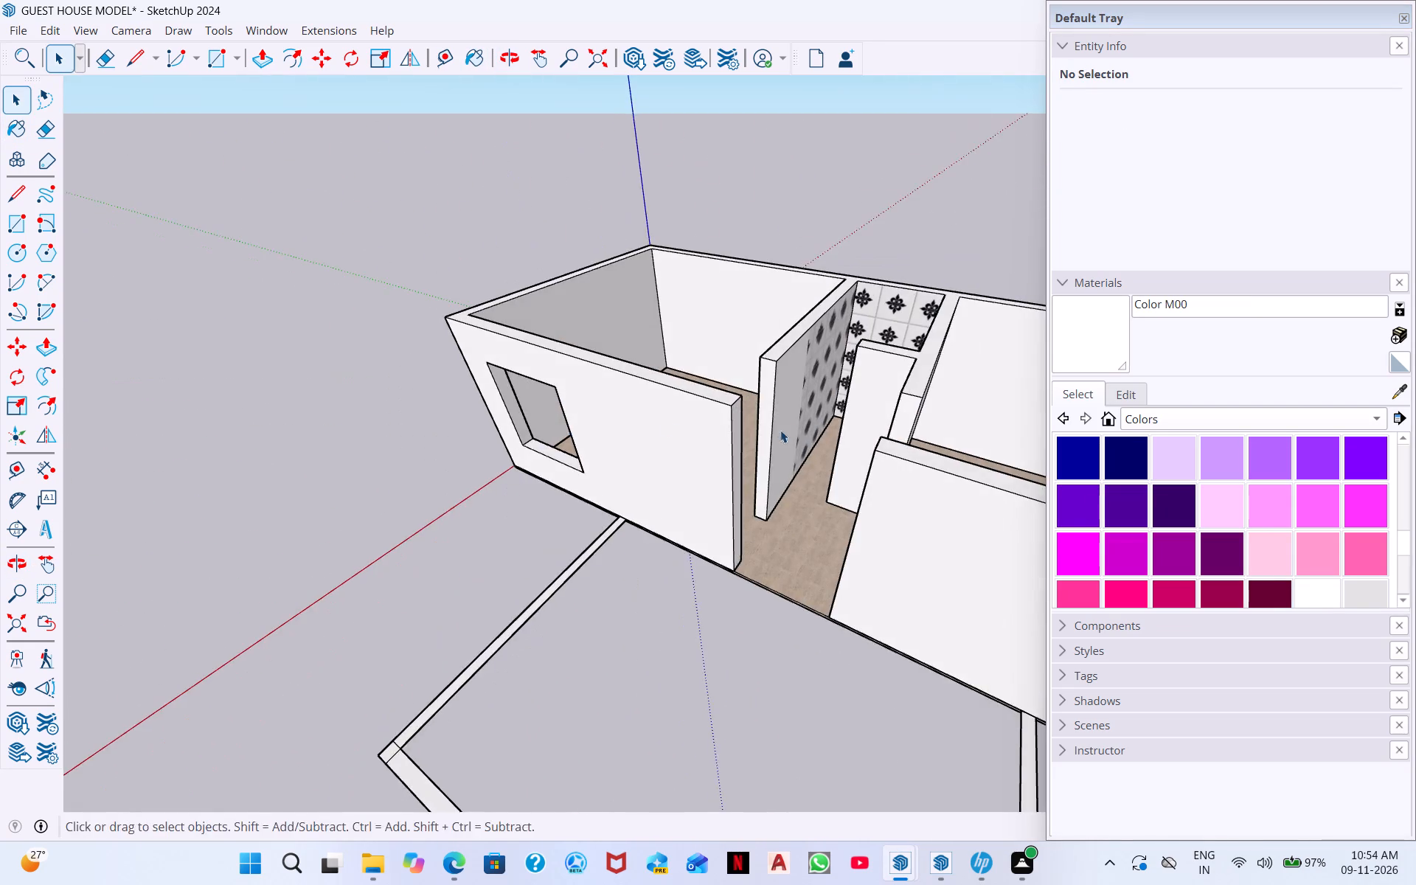
{"action": "middle_click_drag", "start_coordinate": [783, 432], "coordinate": [483, 381]}
{"action": "middle_click_drag", "start_coordinate": [763, 402], "coordinate": [575, 420]}
{"action": "scroll", "coordinate": [726, 367], "scroll_direction": "up", "scroll_amount": 4}
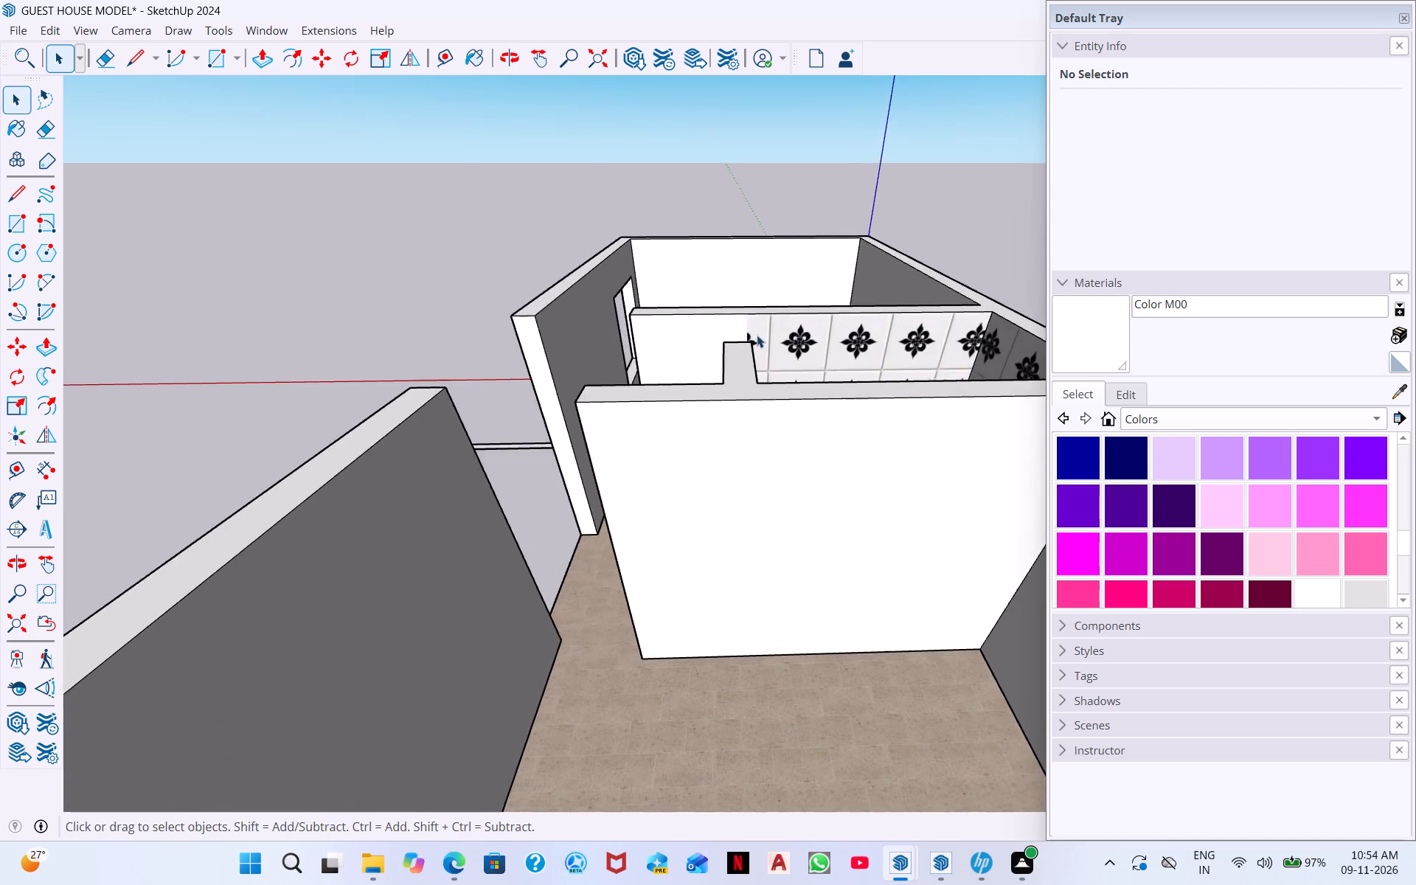
{"action": "middle_click_drag", "start_coordinate": [754, 343], "coordinate": [743, 572]}
{"action": "middle_click_drag", "start_coordinate": [741, 306], "coordinate": [761, 206]}
Open the wall group for editing at the plain end wall of the room beyond the tiled washroom.
{"action": "left_click", "coordinate": [759, 253]}
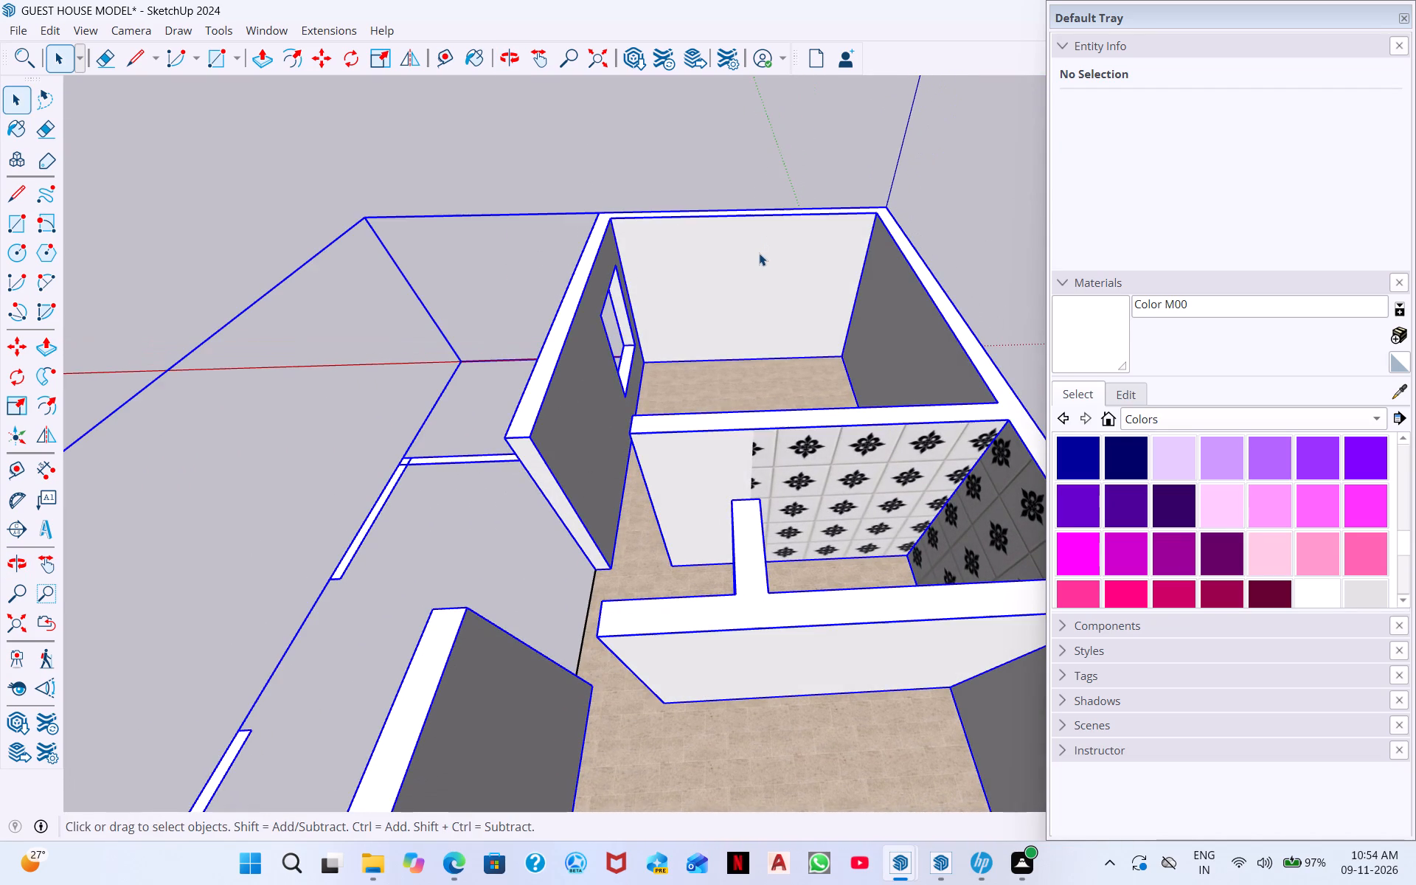
{"action": "double_click", "coordinate": [745, 261]}
{"action": "double_click", "coordinate": [730, 265]}
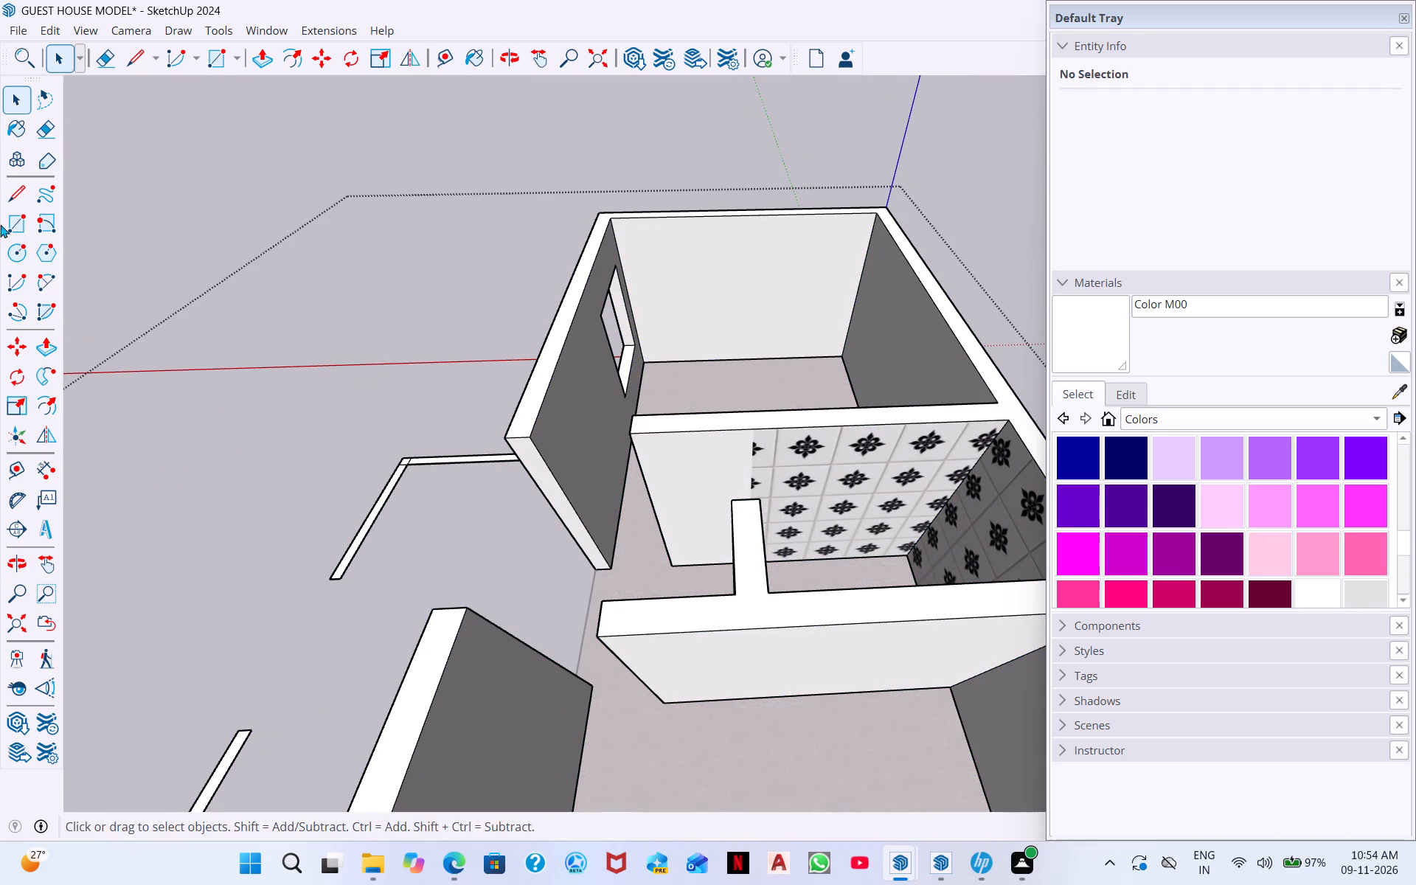
Search 3D Warehouse for WALL DECORATION models.
{"action": "left_click", "coordinate": [18, 725]}
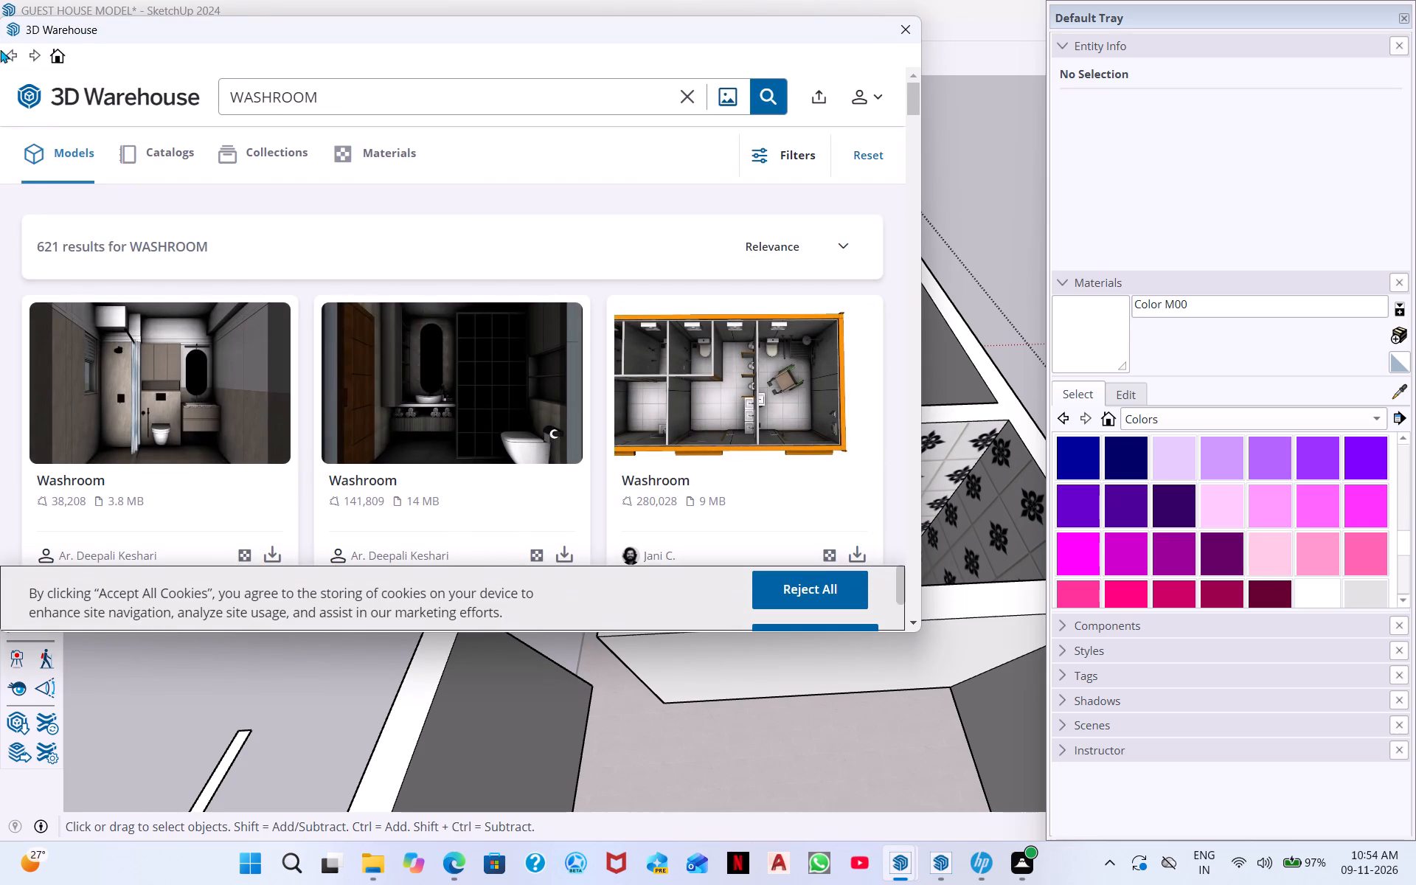
{"action": "left_click_drag", "start_coordinate": [416, 105], "coordinate": [277, 118]}
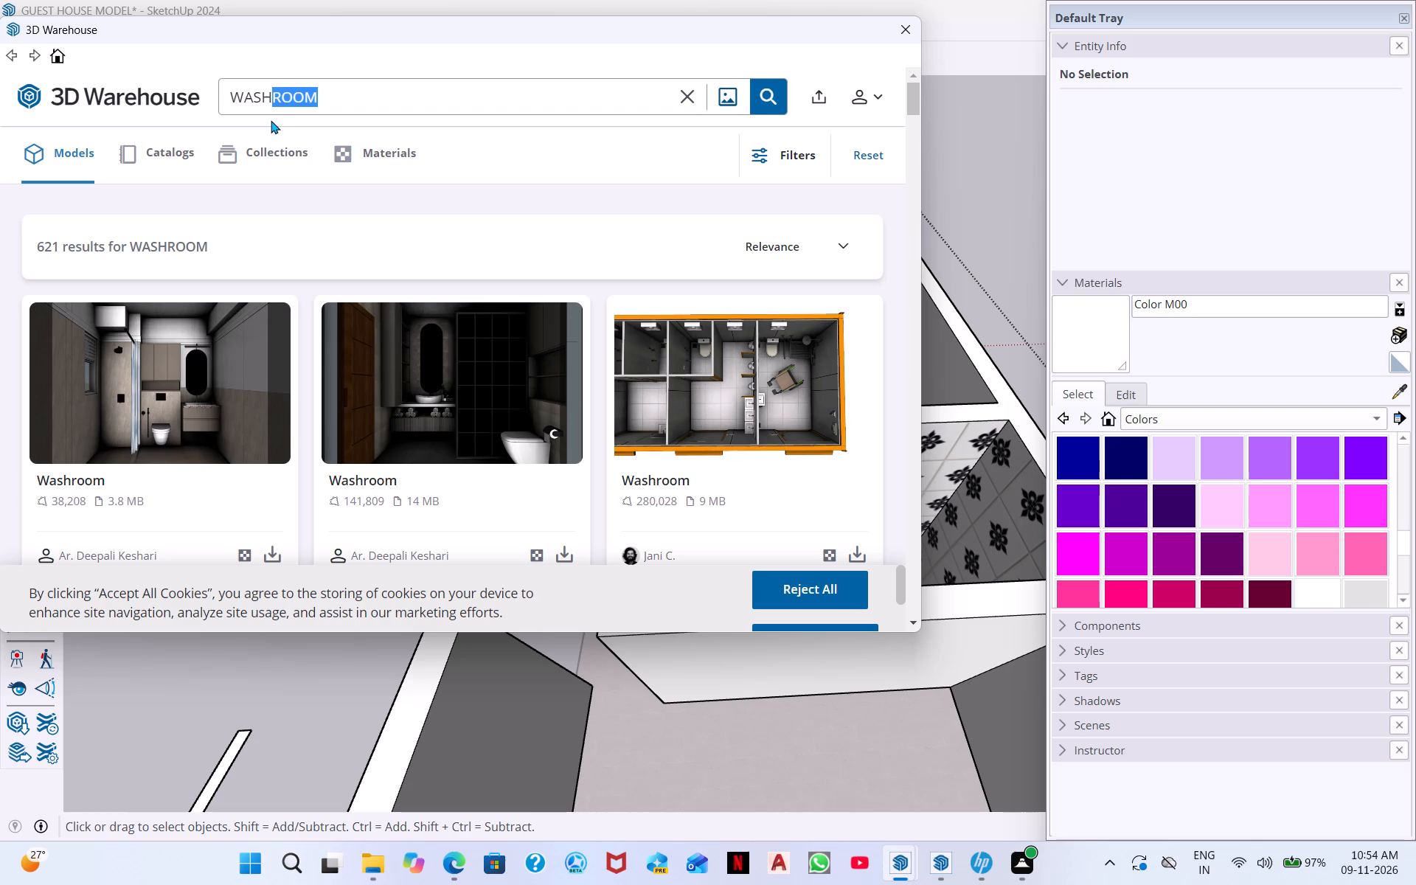
{"action": "key", "text": "BackSpace"}
{"action": "key", "text": "BackSpace"}
{"action": "key", "text": "BackSpace"}
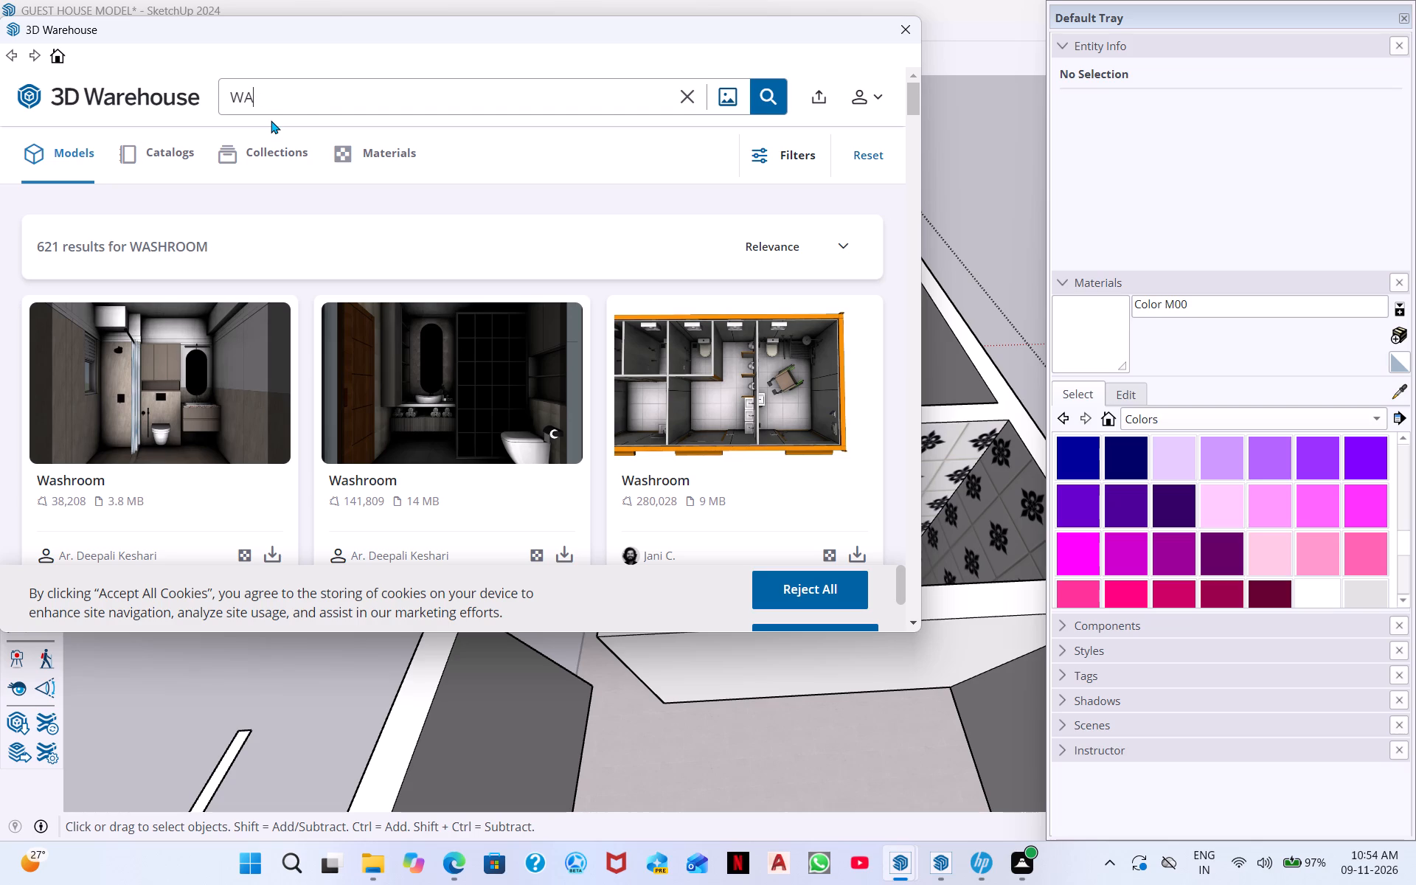
{"action": "type", "text": "LL DES"}
{"action": "key", "text": "BackSpace"}
{"action": "type", "text": "CORATION"}
{"action": "key", "text": "space"}
{"action": "key", "text": "Return"}
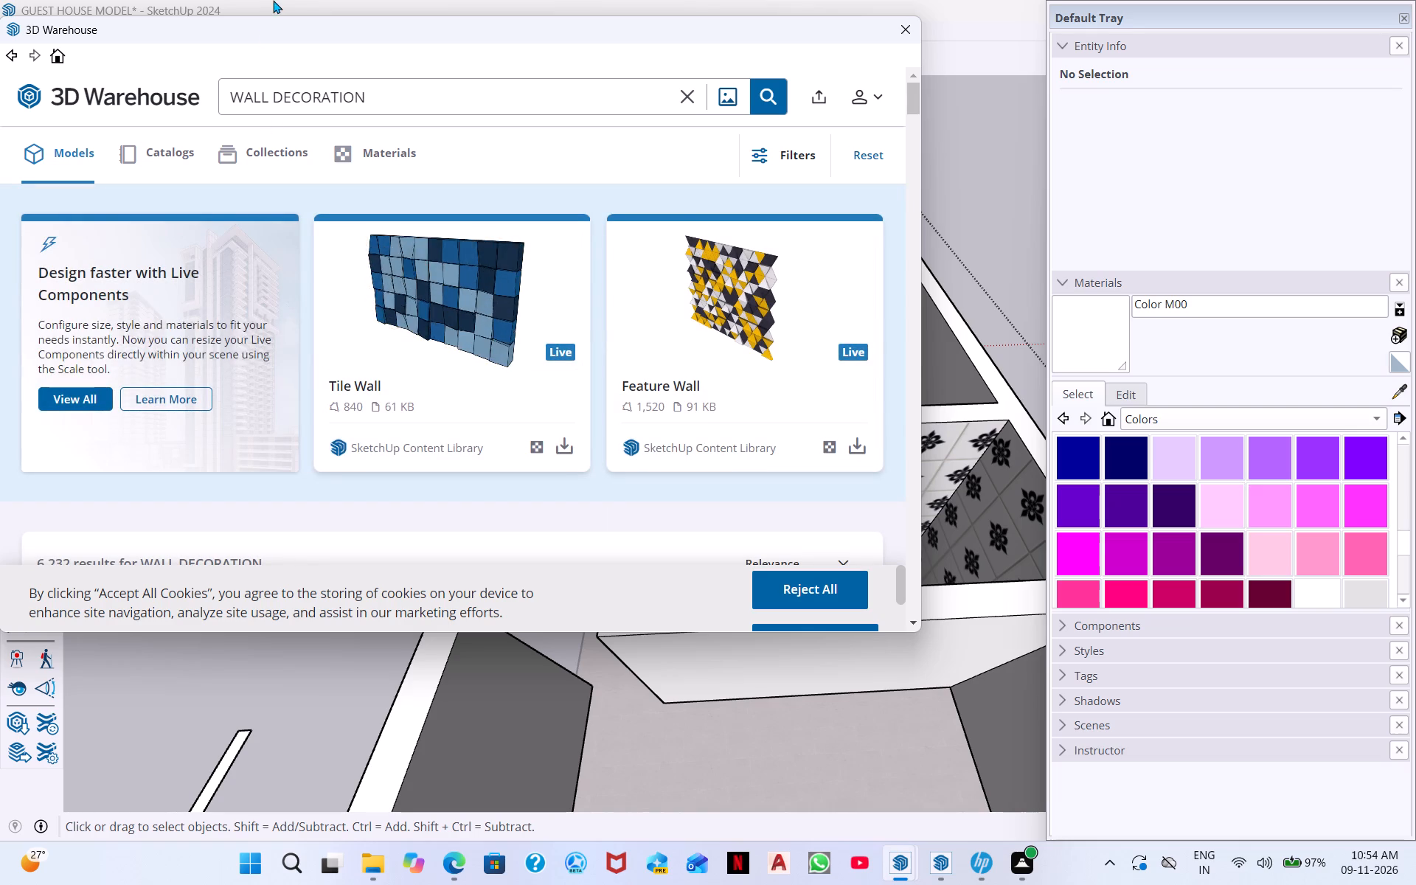
Examine the wall decoration models in the search results, including wall decor pieces and photo frames.
{"action": "scroll", "coordinate": [308, 352], "scroll_direction": "down", "scroll_amount": 3}
{"action": "scroll", "coordinate": [412, 373], "scroll_direction": "down", "scroll_amount": 2}
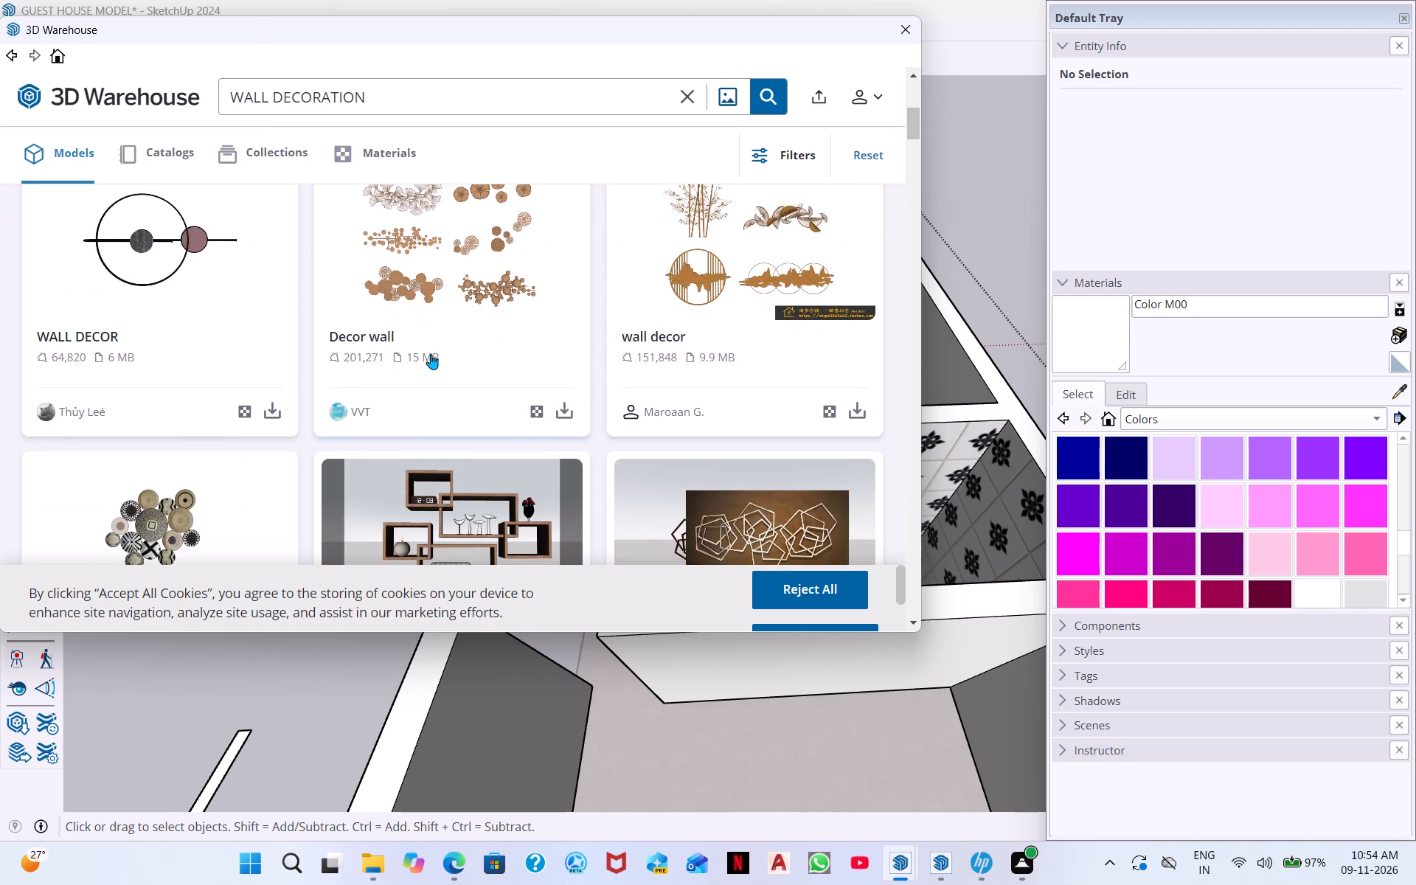
{"action": "scroll", "coordinate": [431, 355], "scroll_direction": "down", "scroll_amount": 3}
{"action": "scroll", "coordinate": [494, 324], "scroll_direction": "down", "scroll_amount": 2}
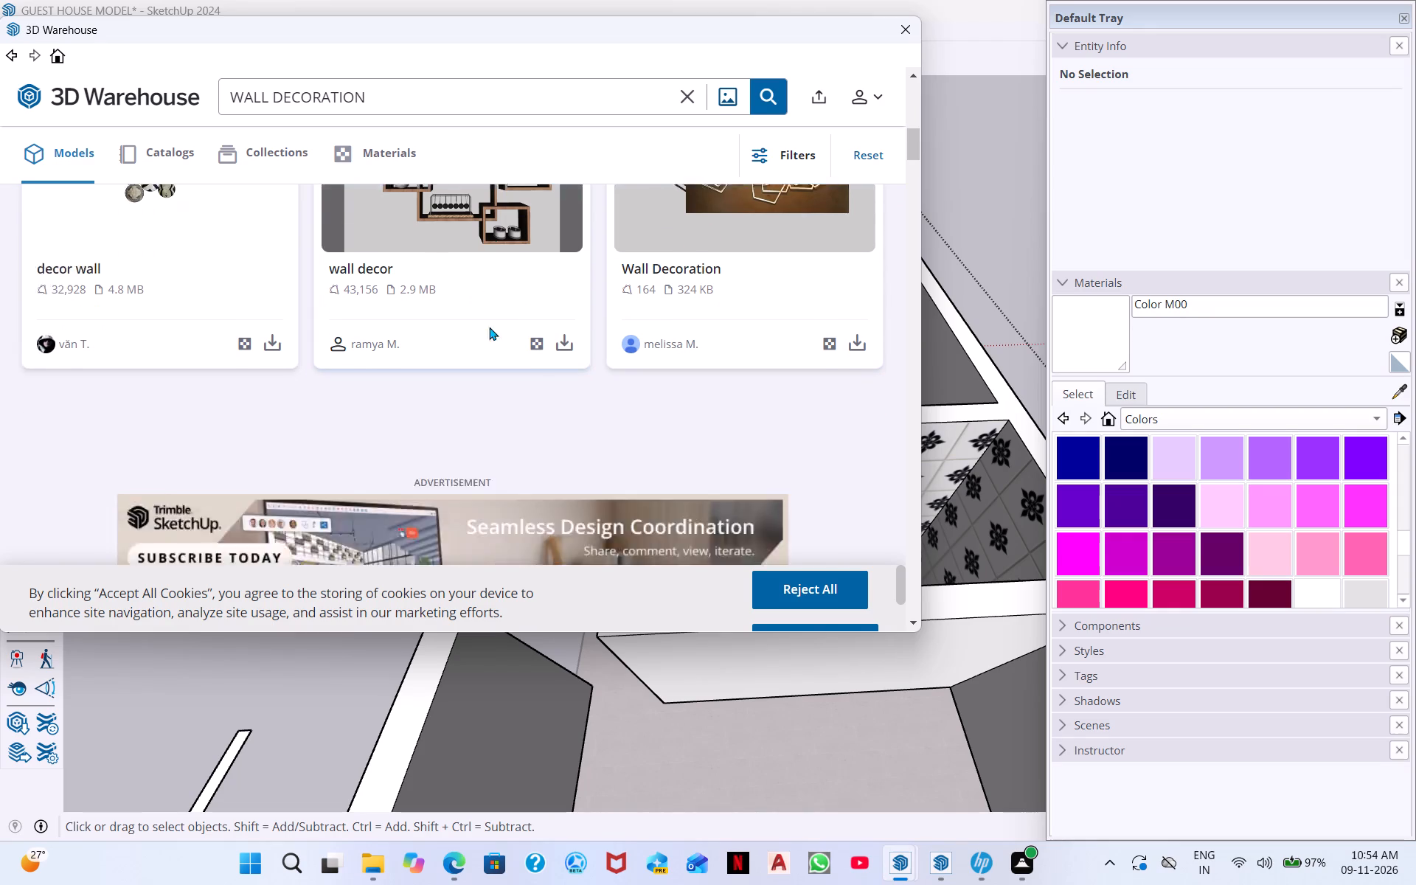
{"action": "scroll", "coordinate": [445, 333], "scroll_direction": "down", "scroll_amount": 11}
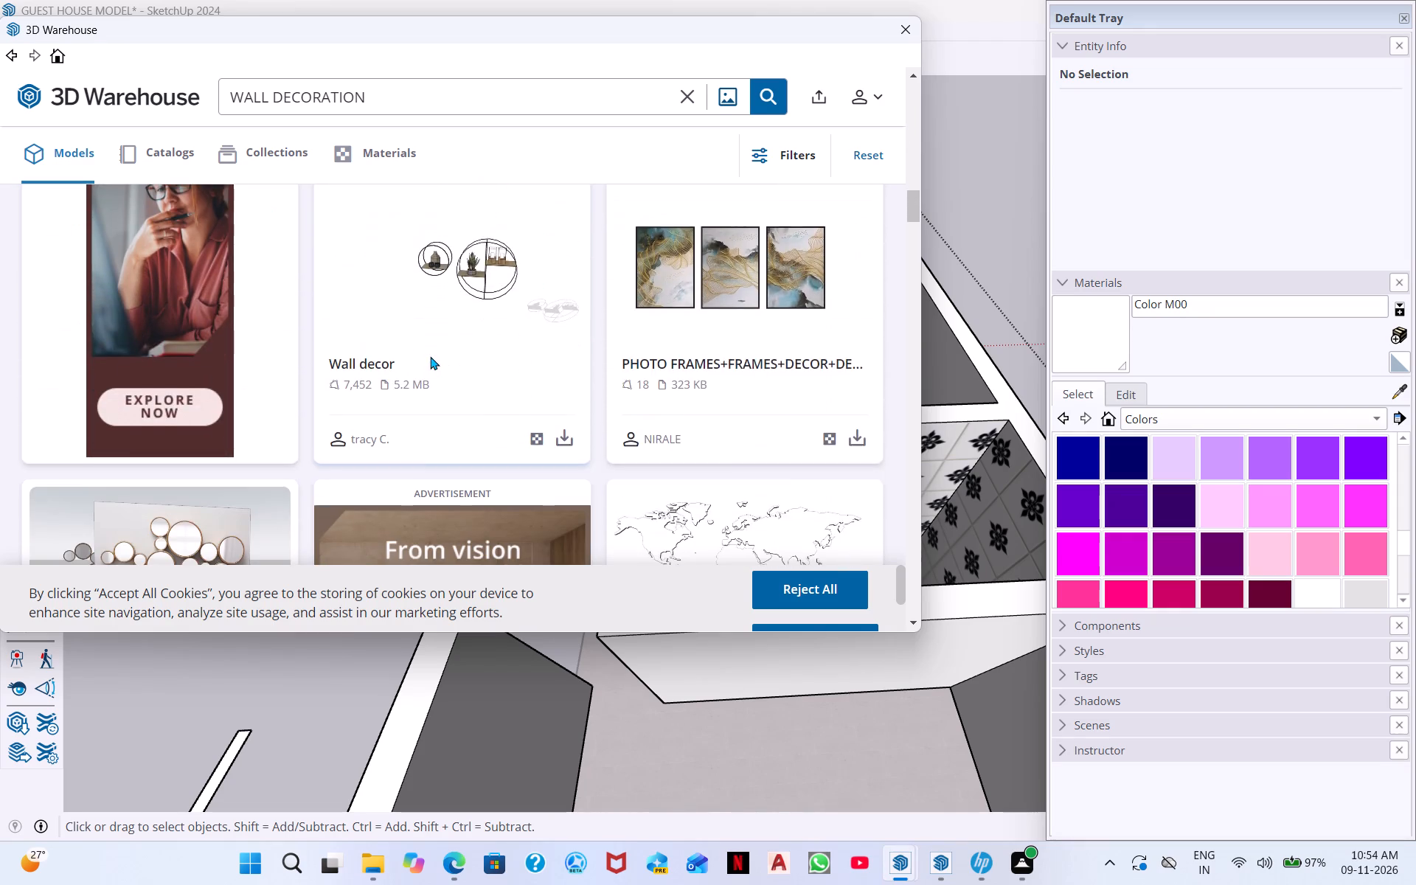
{"action": "scroll", "coordinate": [430, 357], "scroll_direction": "down", "scroll_amount": 9}
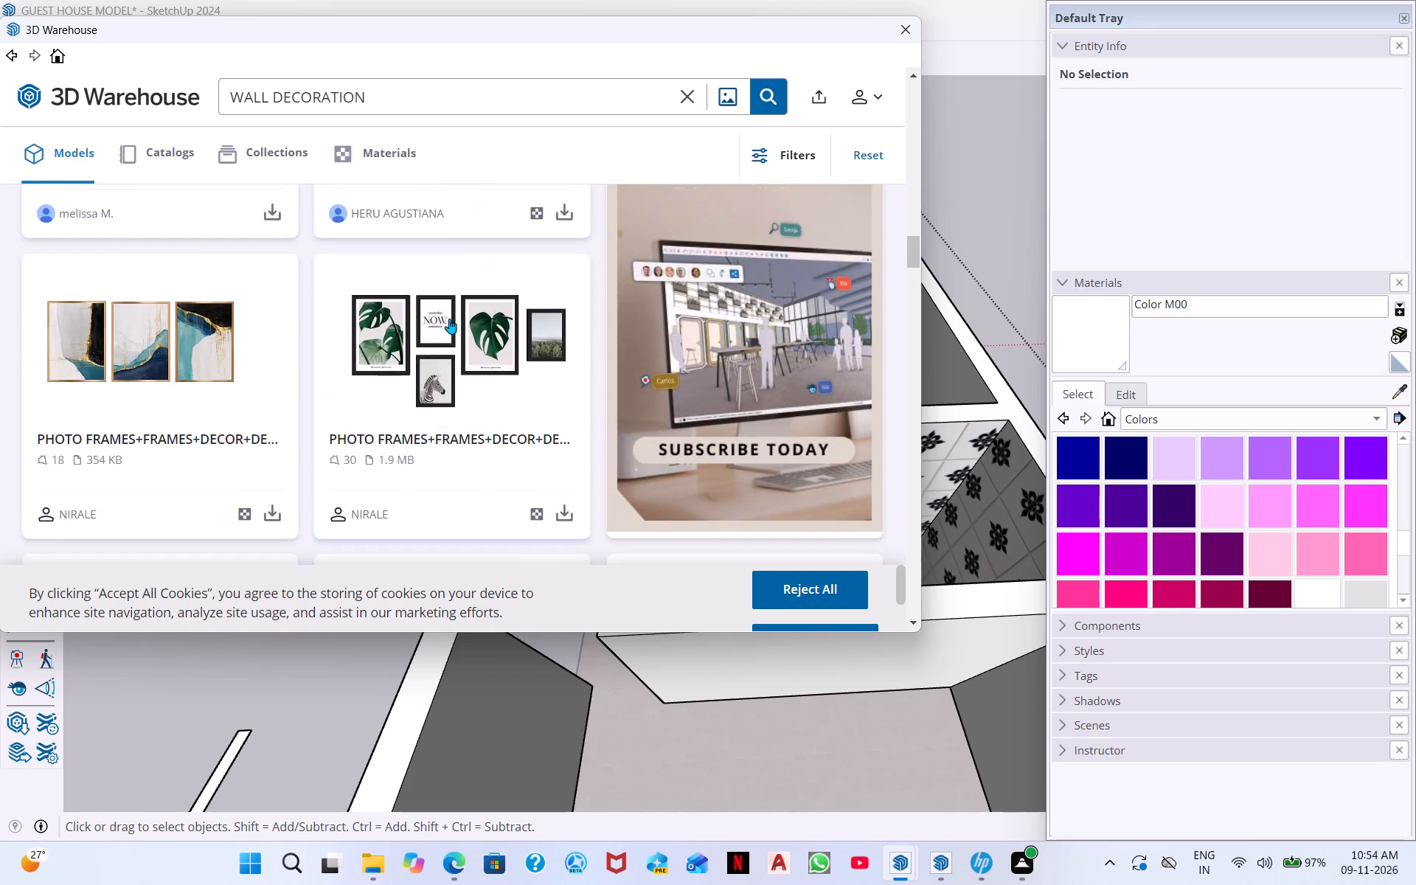
Search 3D Warehouse for BED models.
{"action": "left_click_drag", "start_coordinate": [387, 97], "coordinate": [232, 103]}
{"action": "key", "text": "BackSpace"}
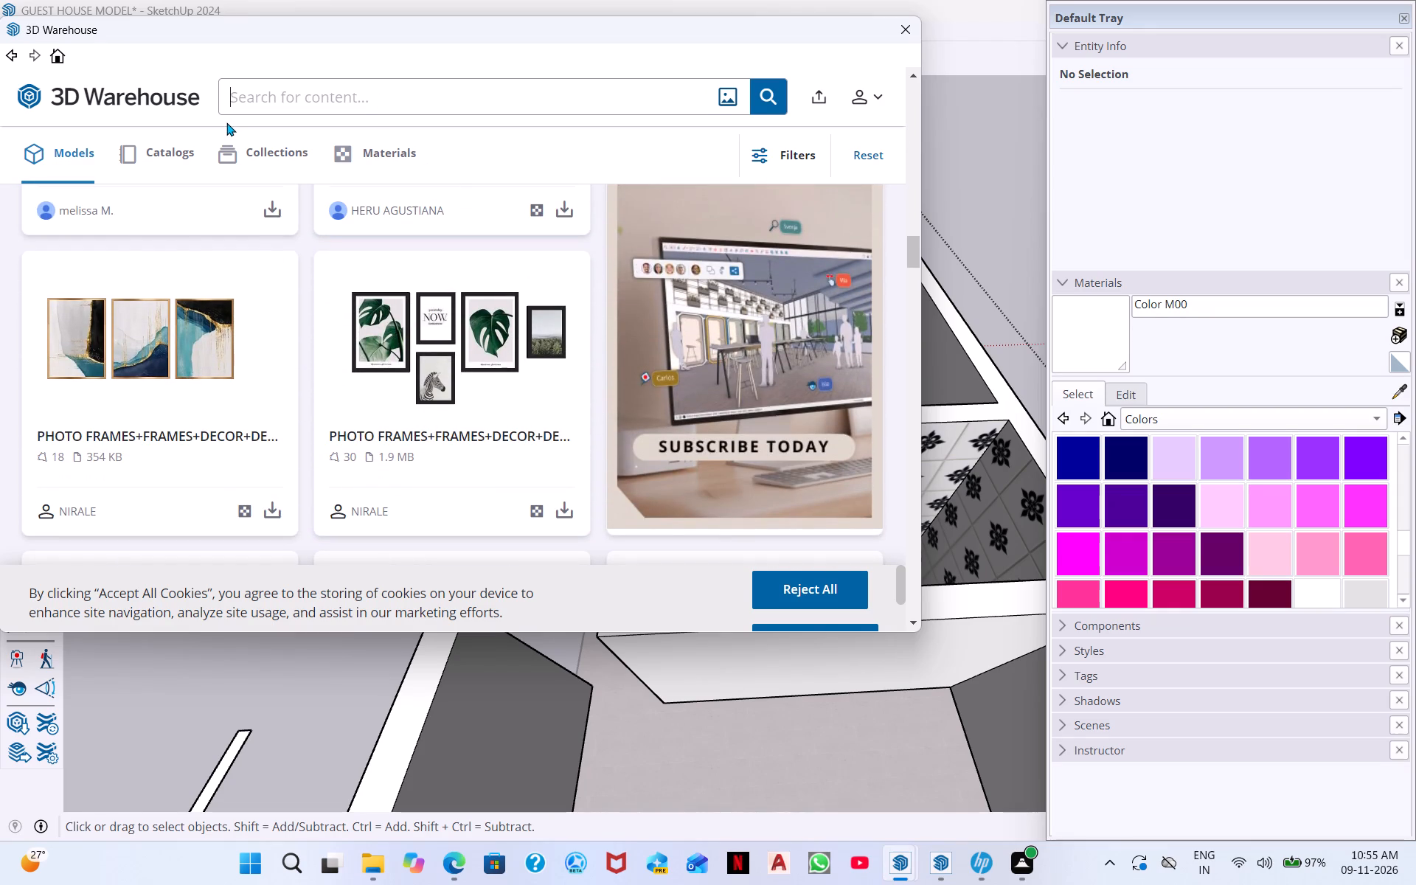
{"action": "type", "text": "BED"}
{"action": "key", "text": "space"}
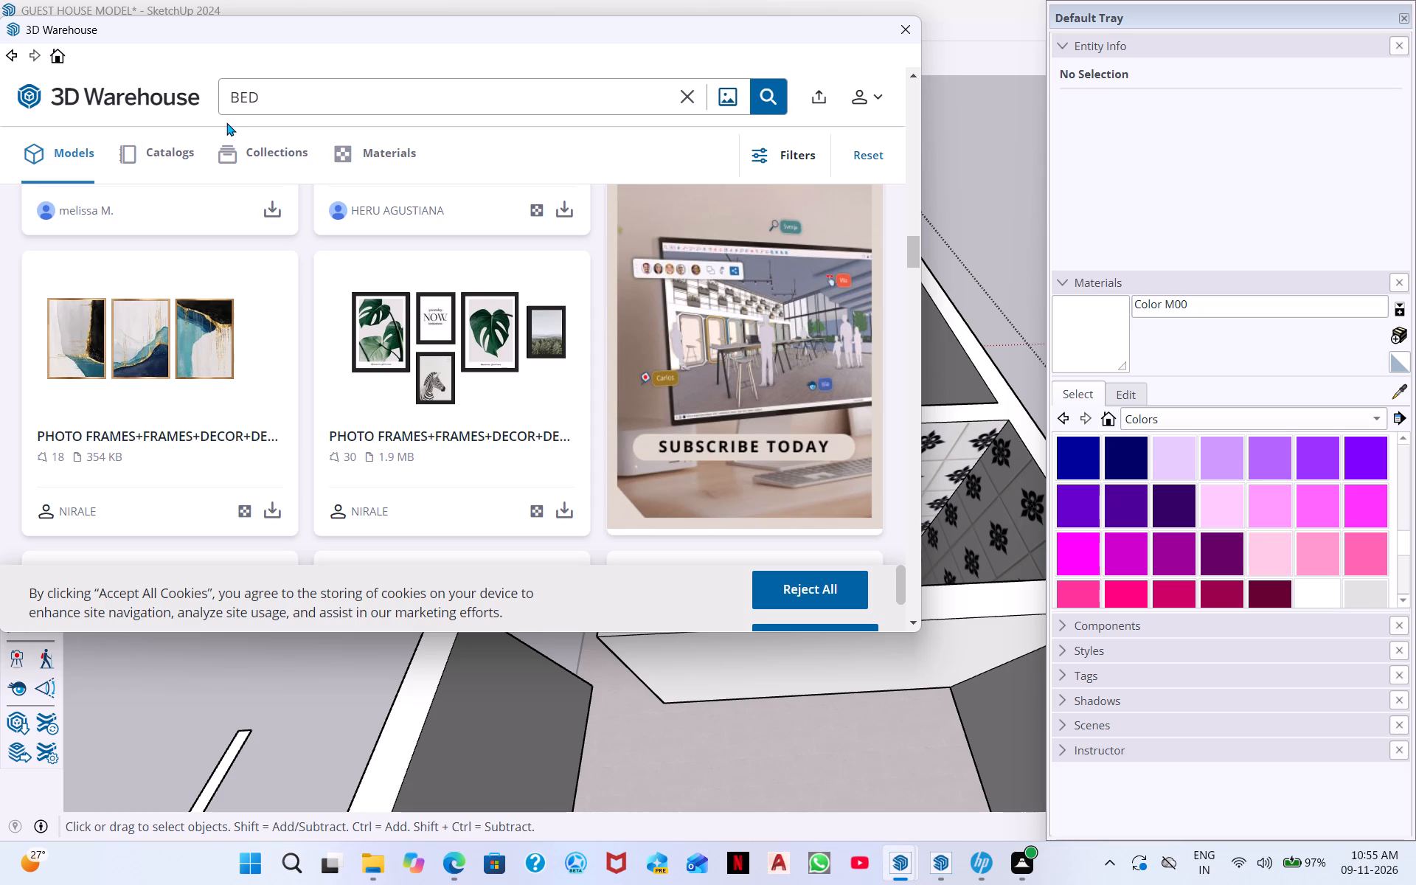
{"action": "key", "text": "Return"}
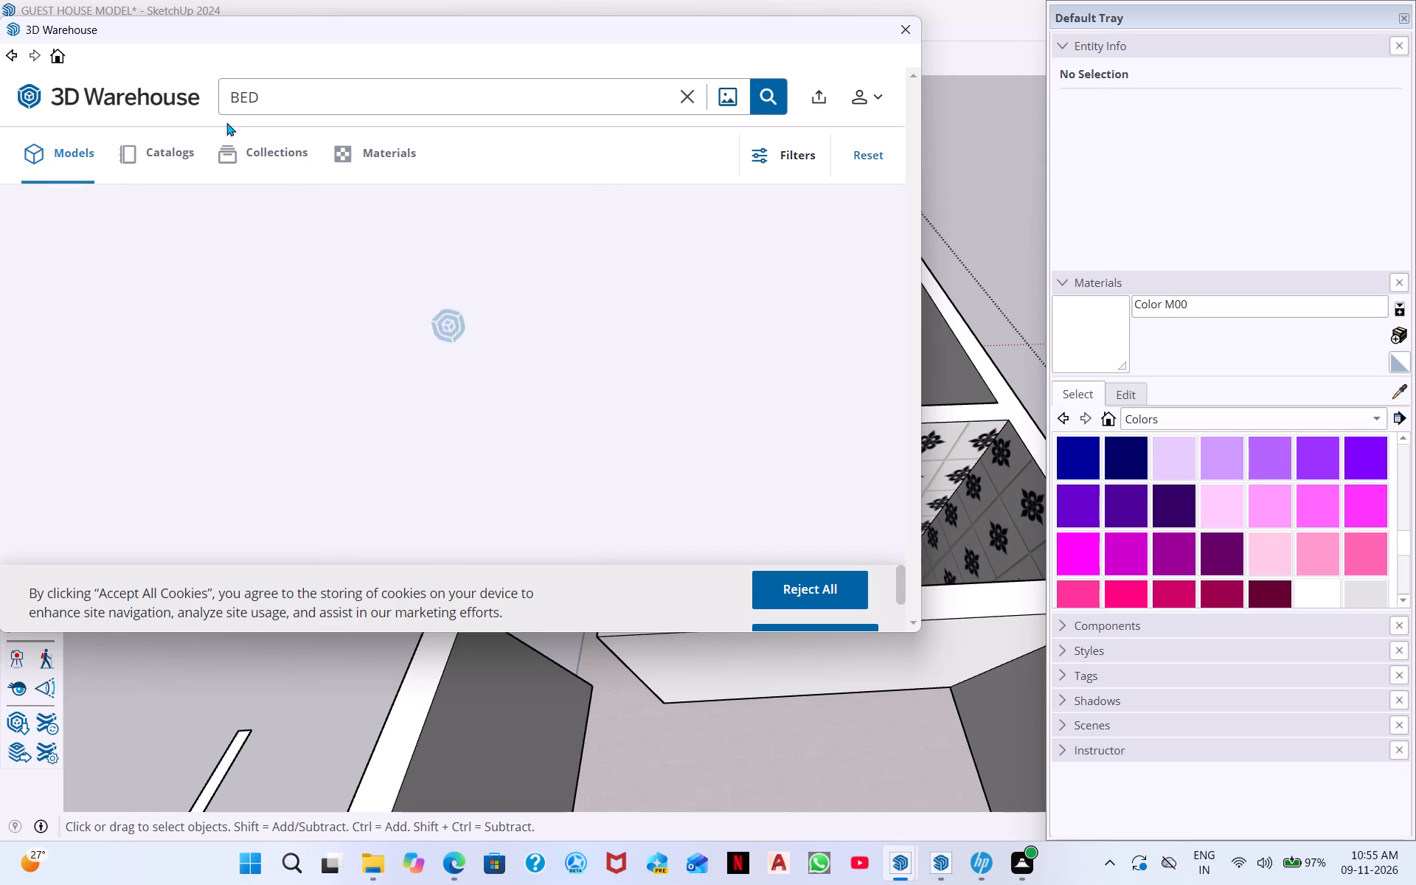
Find the bed-2 model among the bed results and download it directly into the guest house model.
{"action": "scroll", "coordinate": [799, 361], "scroll_direction": "down", "scroll_amount": 2}
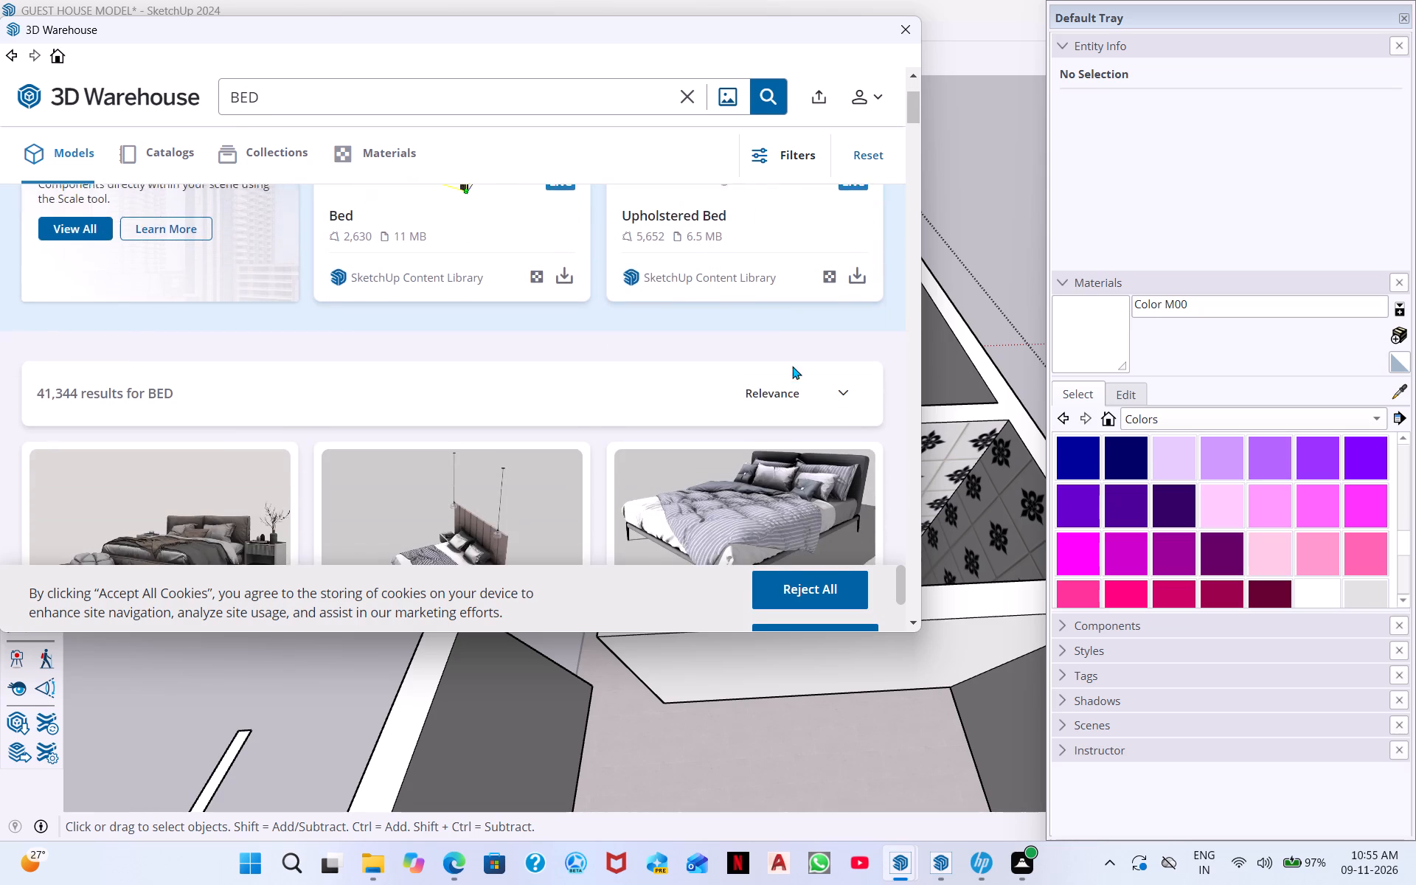
{"action": "scroll", "coordinate": [571, 375], "scroll_direction": "down", "scroll_amount": 1}
{"action": "scroll", "coordinate": [482, 408], "scroll_direction": "down", "scroll_amount": 3}
{"action": "scroll", "coordinate": [476, 398], "scroll_direction": "up", "scroll_amount": 3}
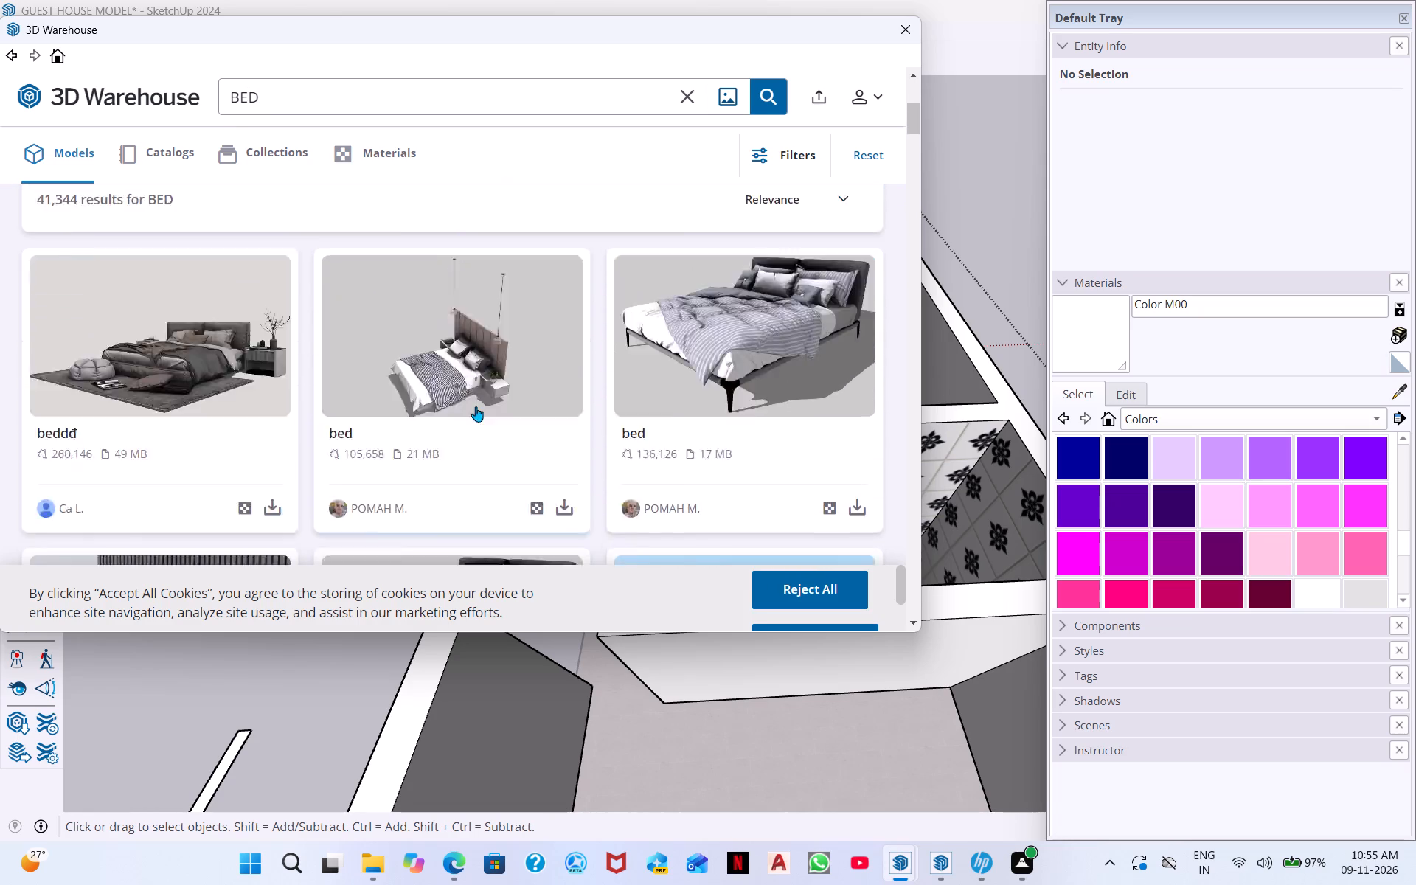
{"action": "scroll", "coordinate": [476, 406], "scroll_direction": "down", "scroll_amount": 1}
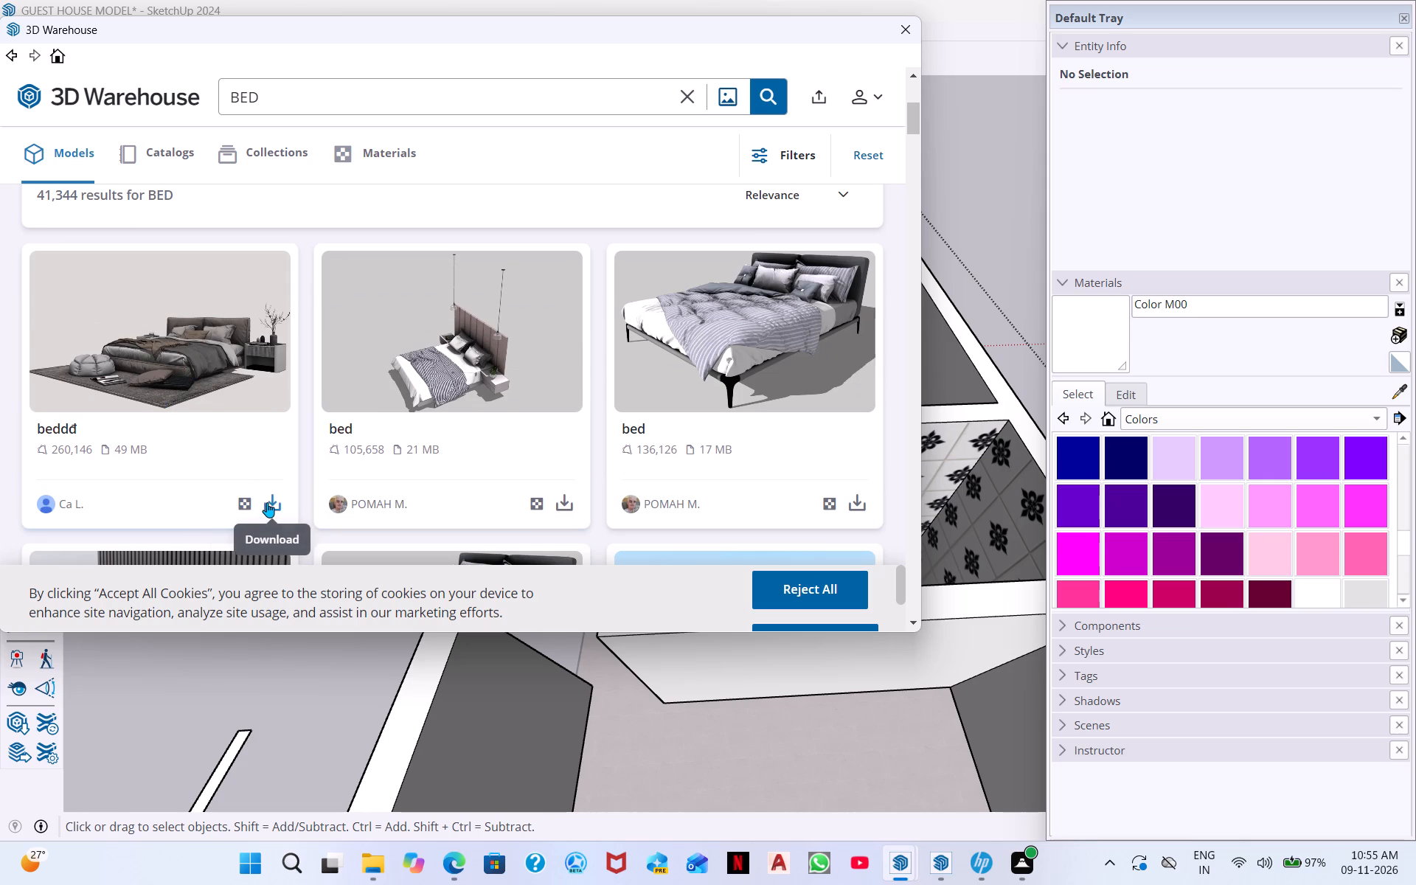
{"action": "scroll", "coordinate": [475, 389], "scroll_direction": "down", "scroll_amount": 4}
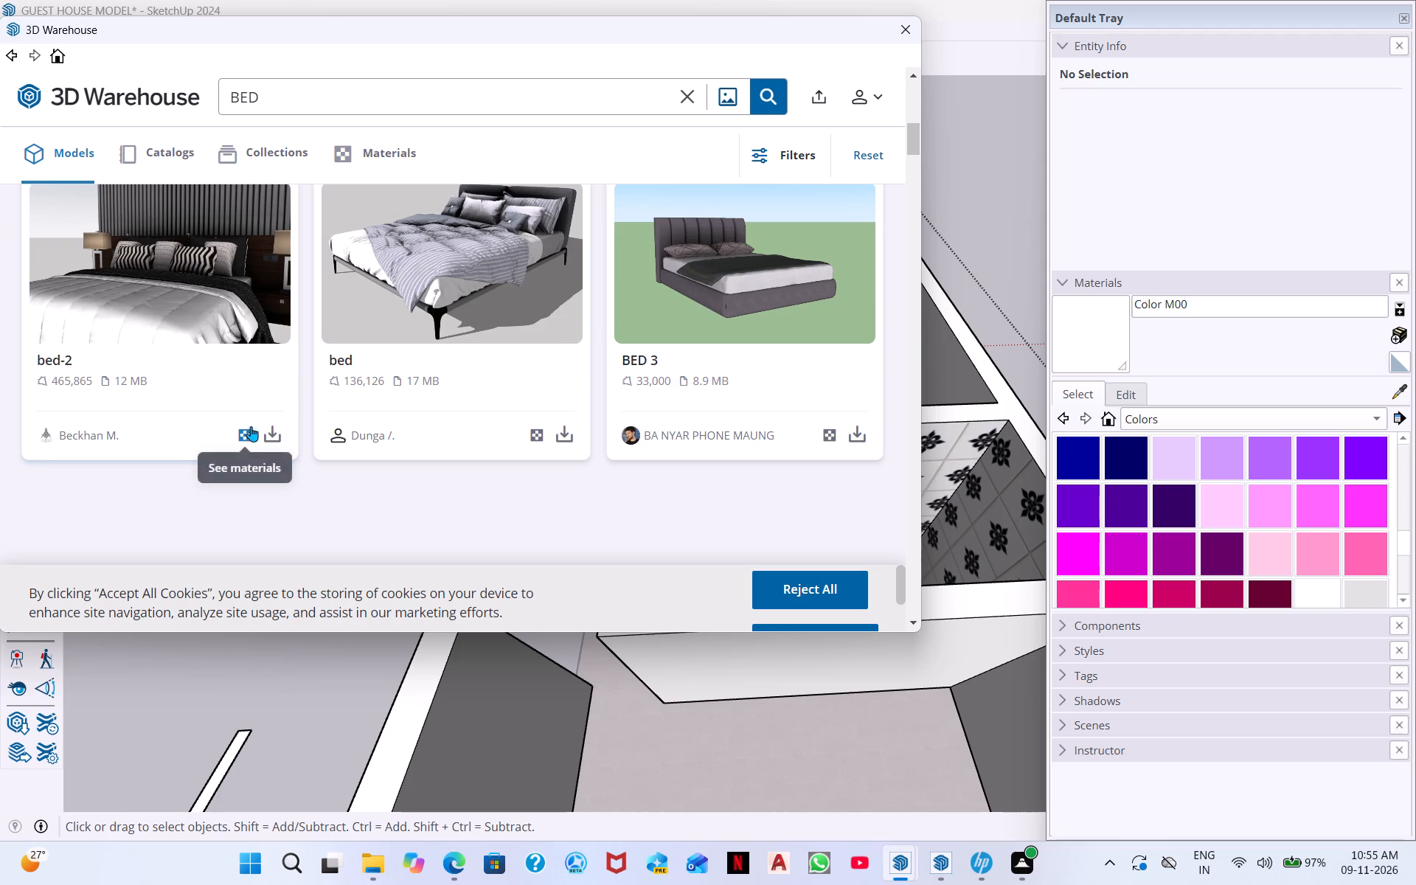
{"action": "middle_click_drag", "start_coordinate": [162, 313], "coordinate": [164, 361]}
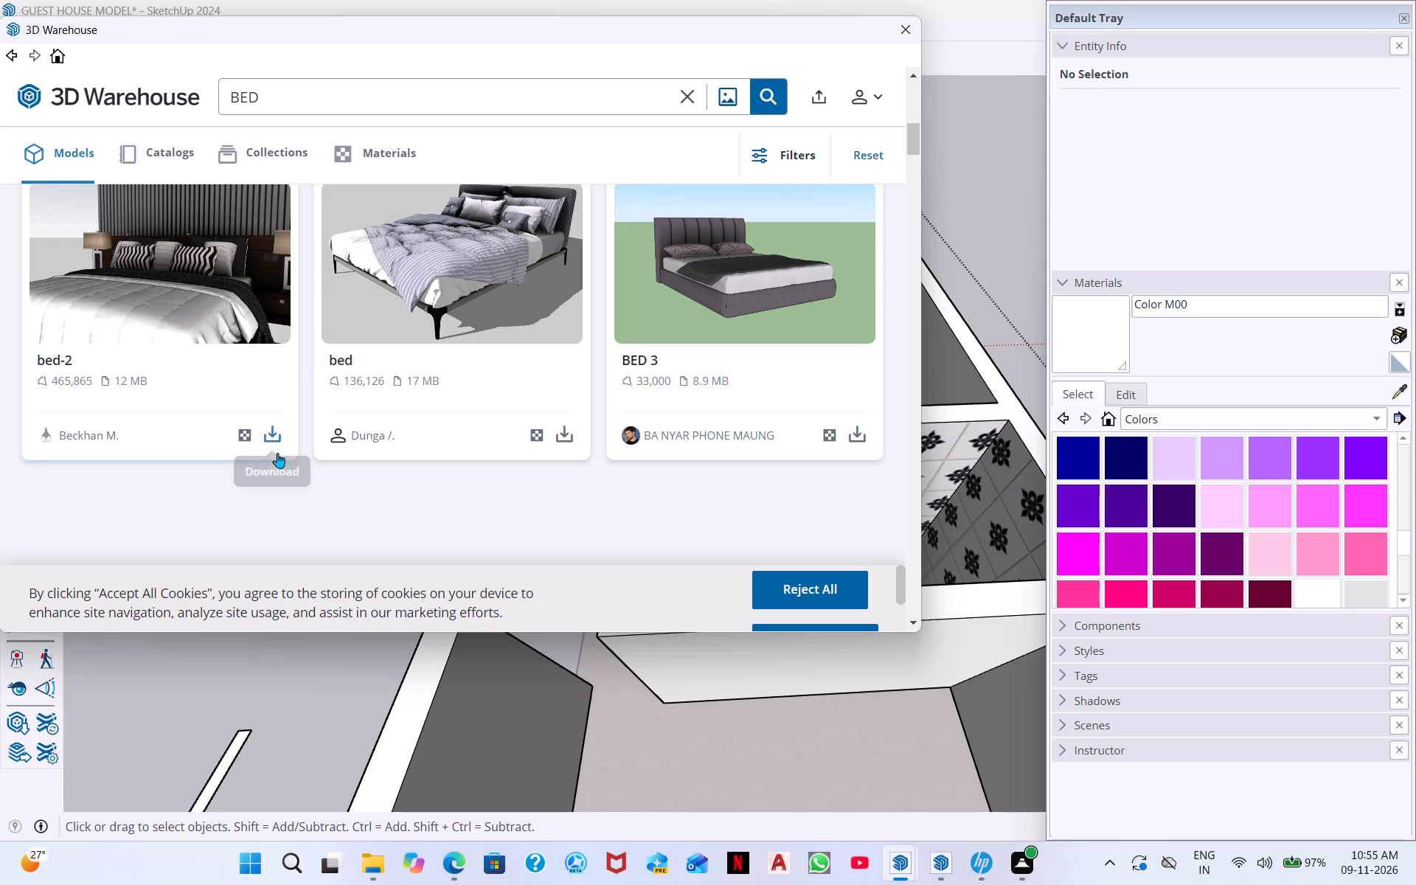
{"action": "left_click", "coordinate": [268, 440]}
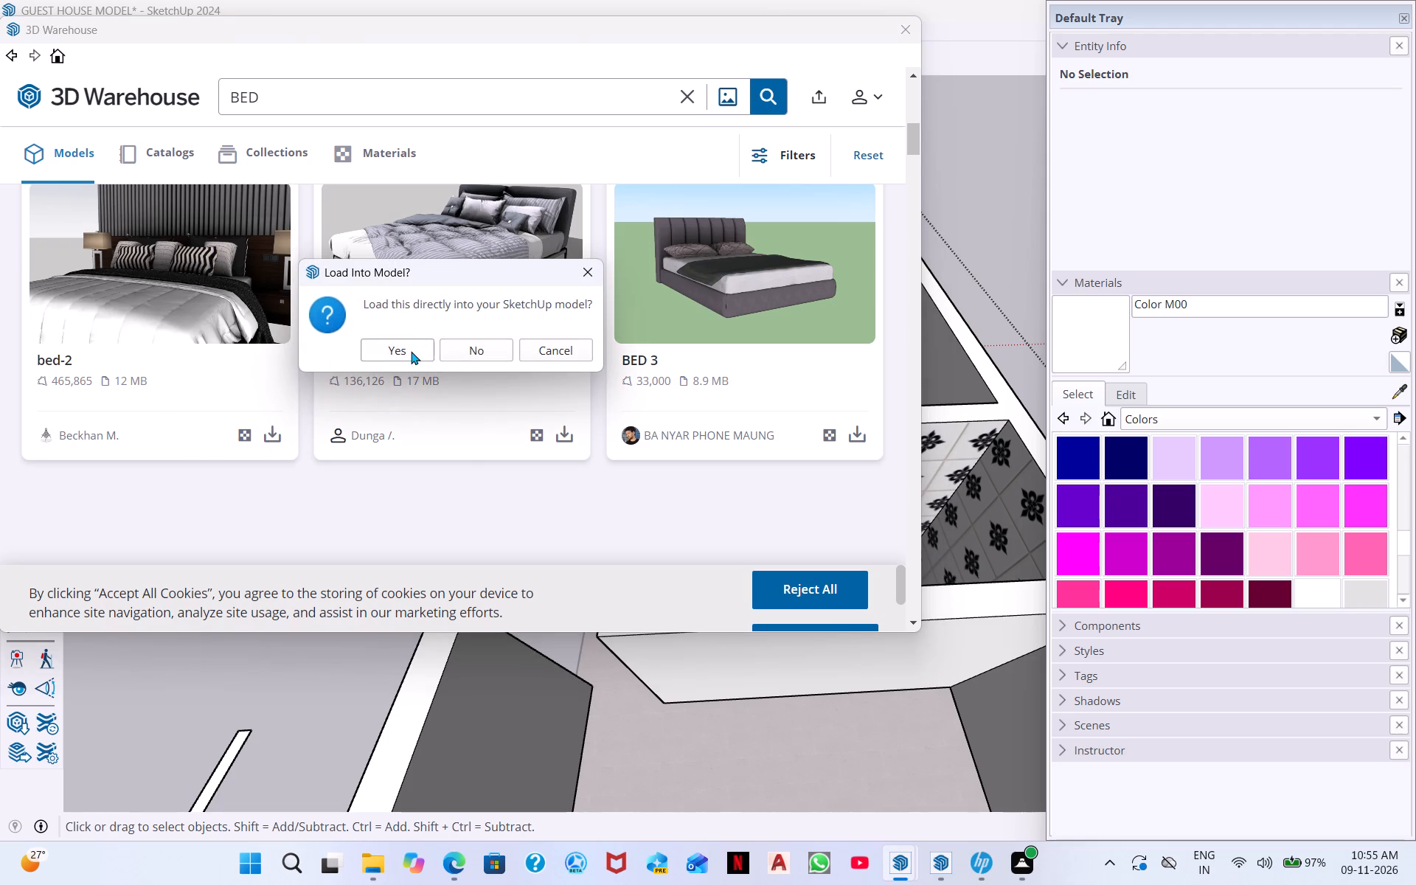
{"action": "left_click", "coordinate": [409, 350]}
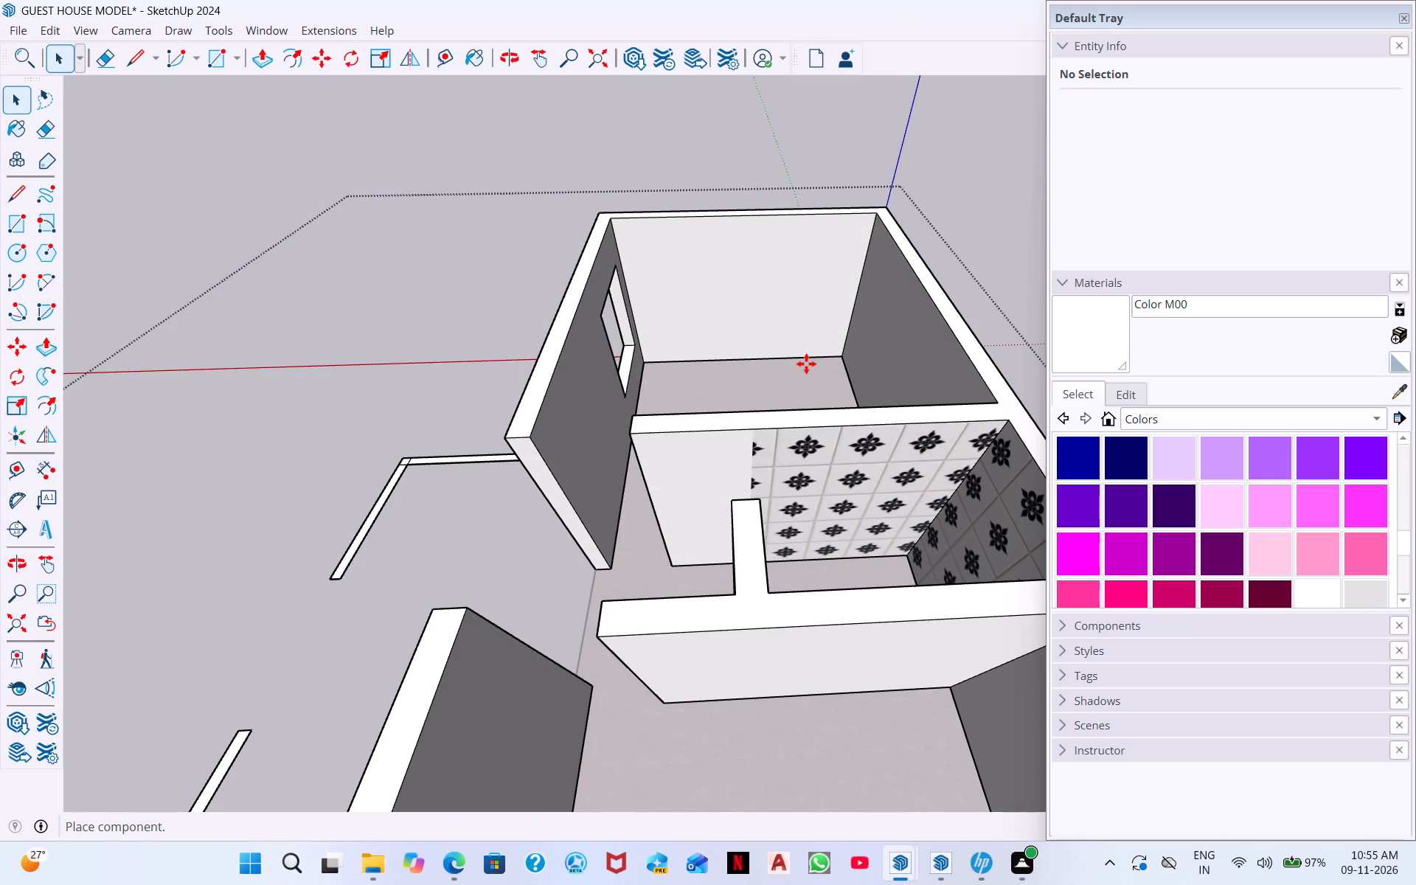
Place the downloaded bed component on the floor of the end room beyond the tiled washroom.
{"action": "left_click", "coordinate": [705, 377]}
{"action": "left_click", "coordinate": [752, 390]}
{"action": "scroll", "coordinate": [750, 385], "scroll_direction": "down", "scroll_amount": 10}
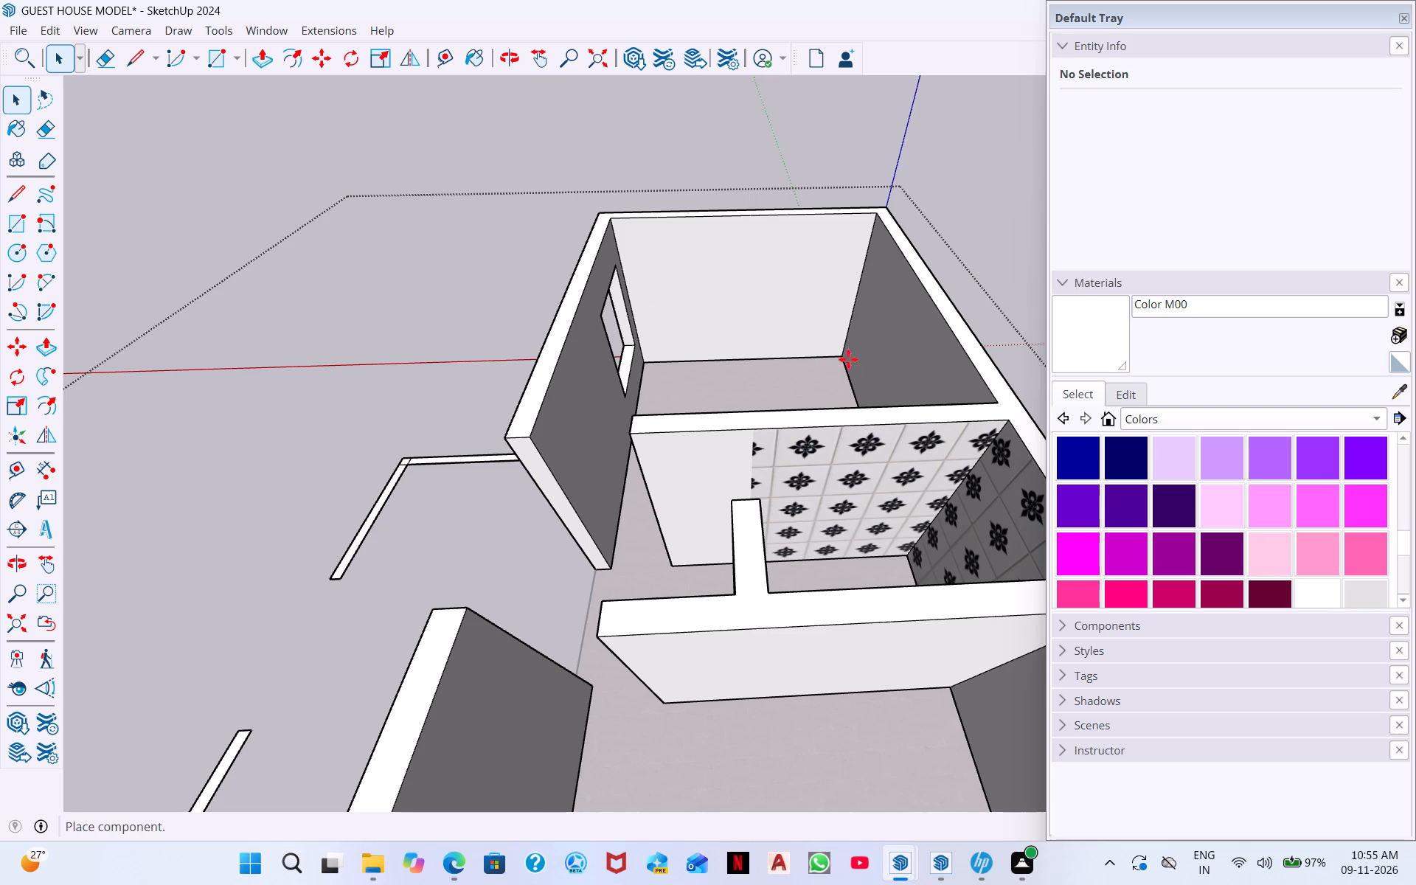
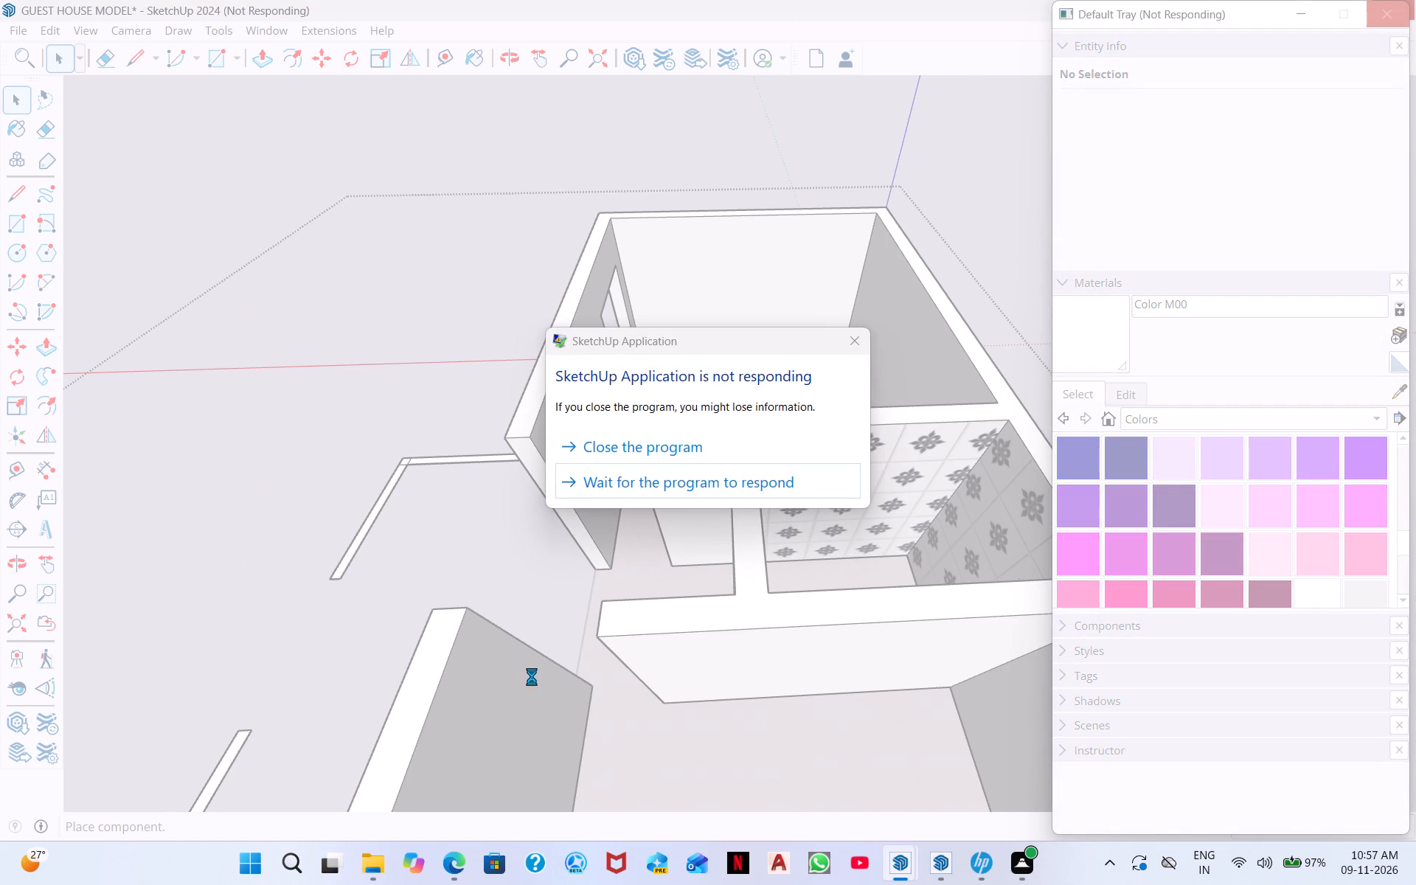
Wait for the frozen SketchUp application to respond, and force it to close if it stays unresponsive.
{"action": "left_click", "coordinate": [713, 489]}
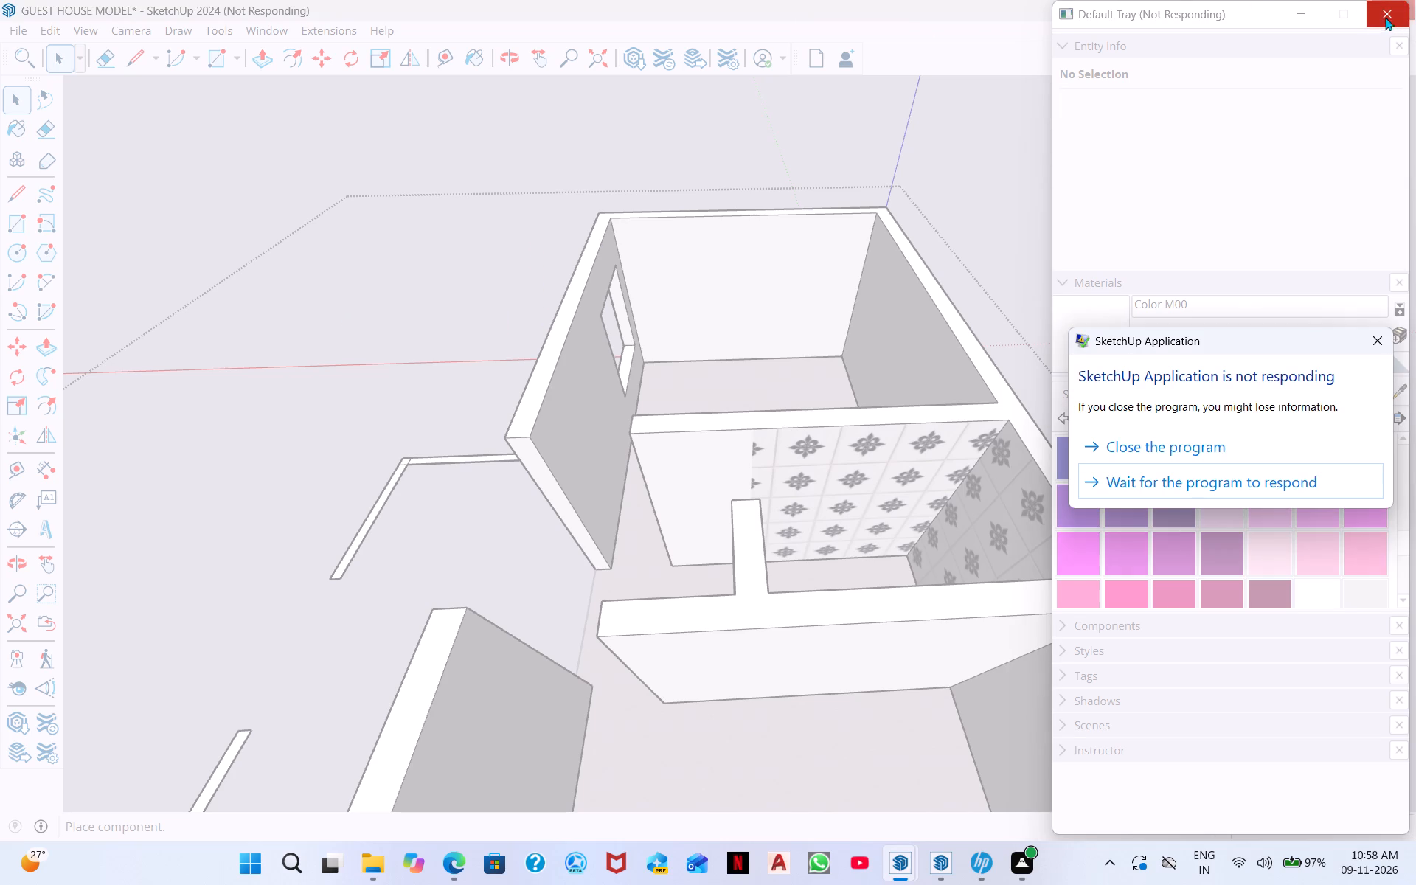
{"action": "left_click", "coordinate": [1184, 442]}
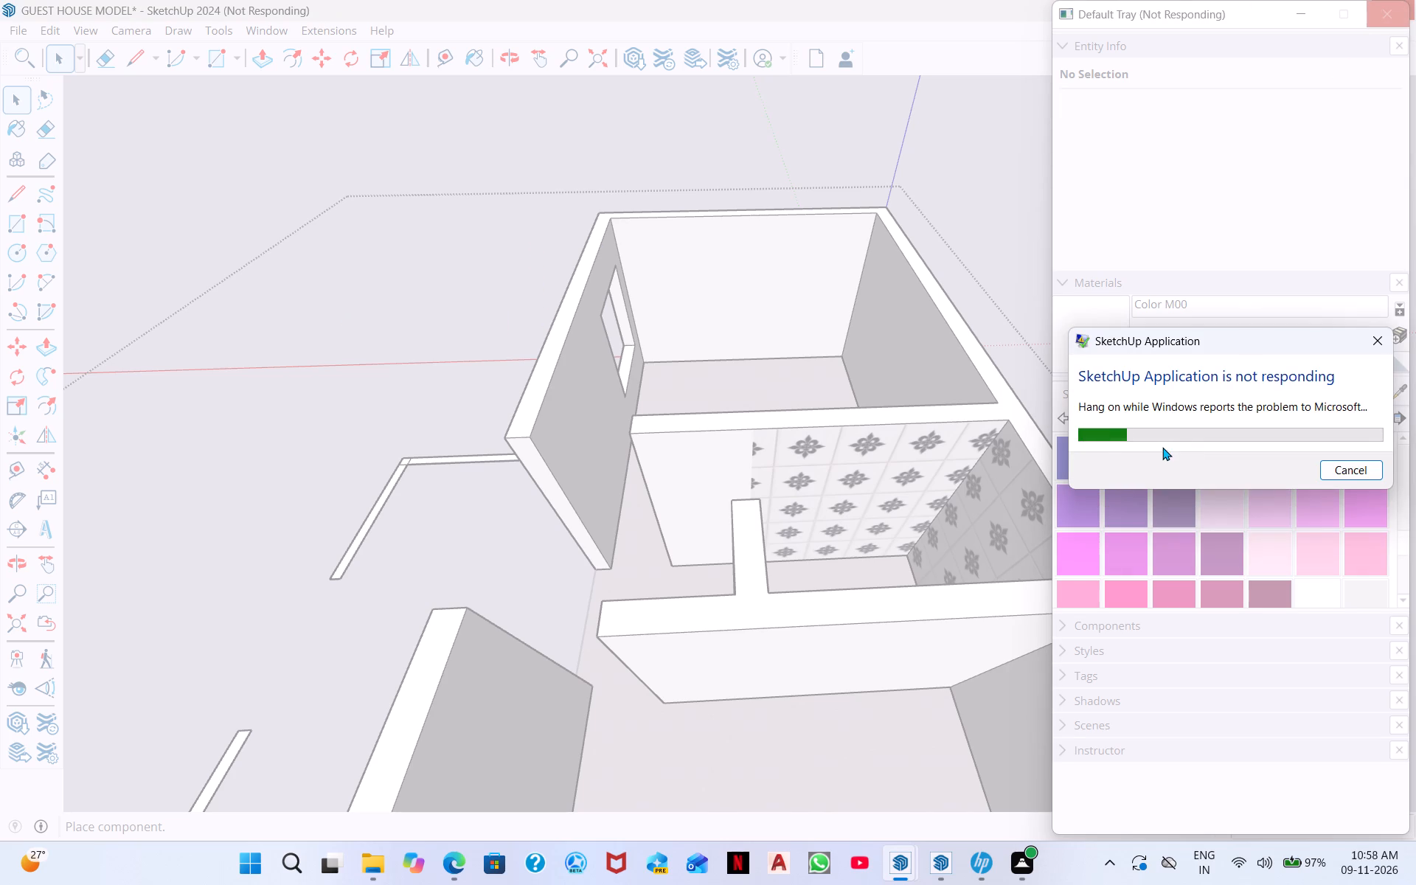
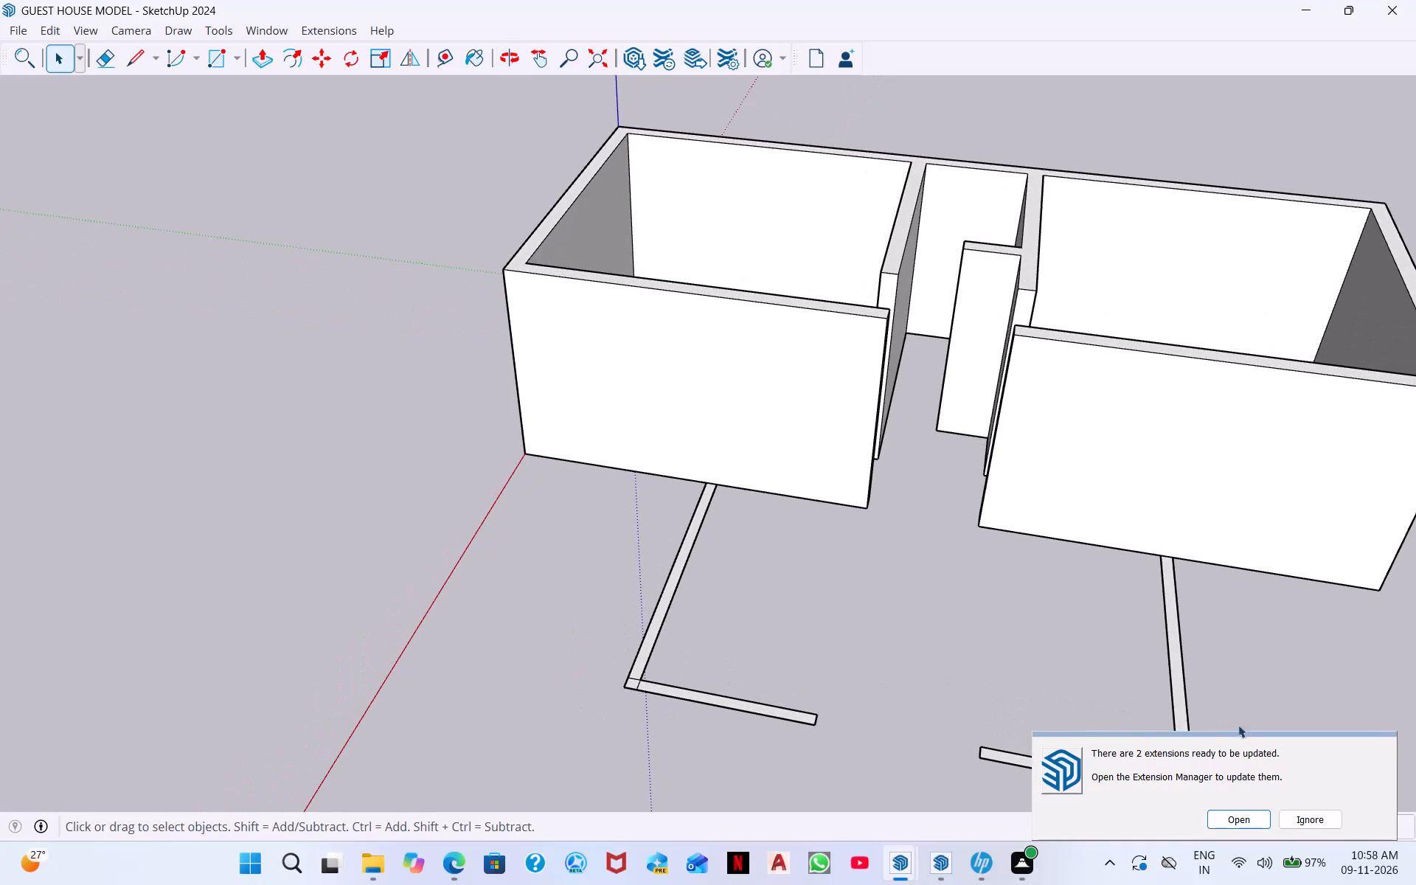
Ignore the notice offering updates for the extensions.
{"action": "left_click", "coordinate": [1313, 825]}
Examine the guest house's raised walls and the flat front wall outlines from above, the front and underneath.
{"action": "middle_click_drag", "start_coordinate": [948, 567], "coordinate": [917, 663]}
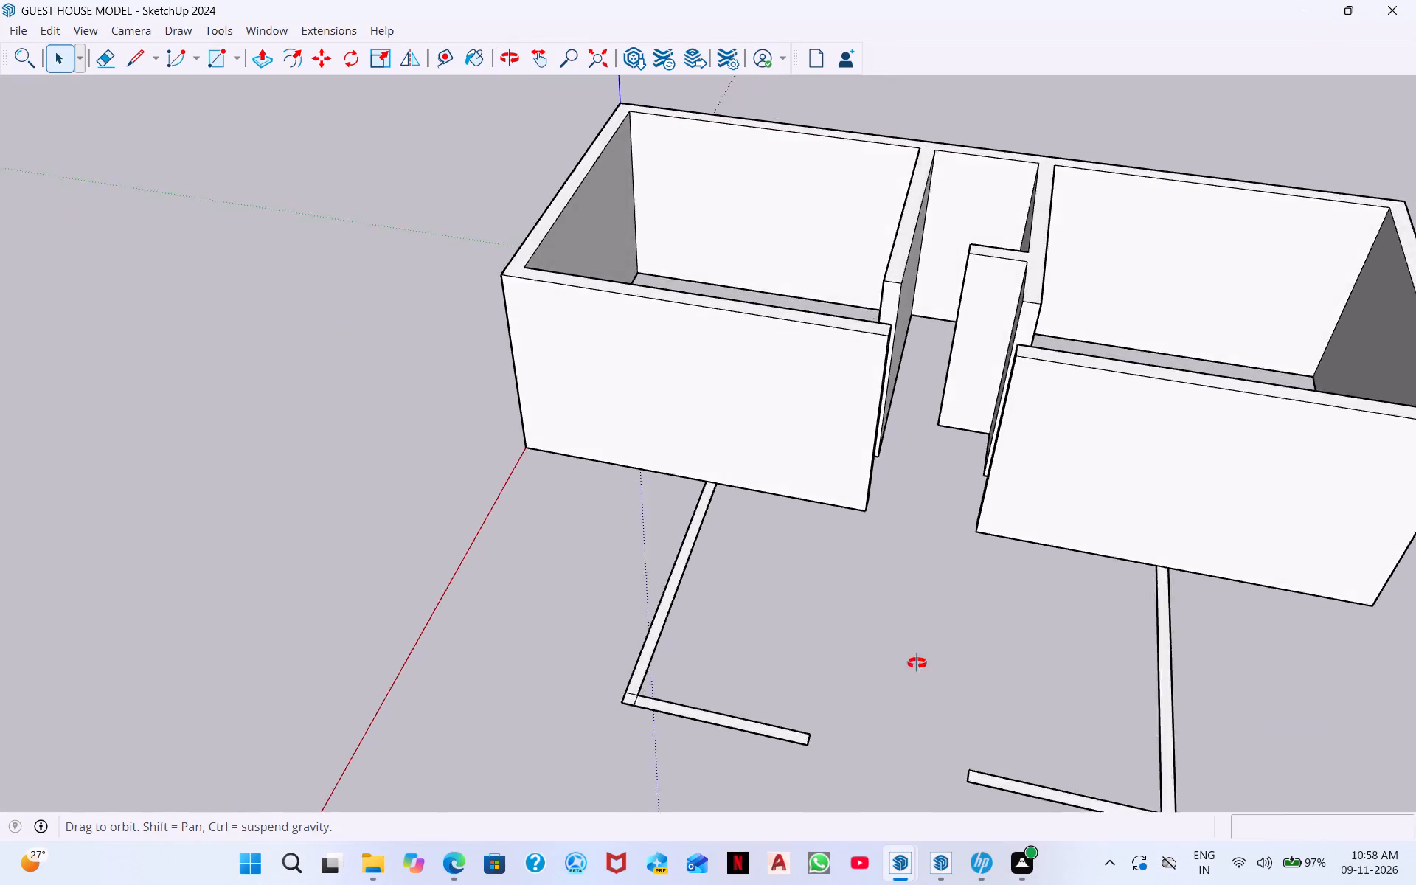
{"action": "middle_click_drag", "start_coordinate": [917, 663], "coordinate": [636, 749]}
{"action": "middle_click_drag", "start_coordinate": [887, 654], "coordinate": [697, 485]}
{"action": "middle_click_drag", "start_coordinate": [891, 569], "coordinate": [1286, 572]}
{"action": "scroll", "coordinate": [899, 580], "scroll_direction": "down", "scroll_amount": 1}
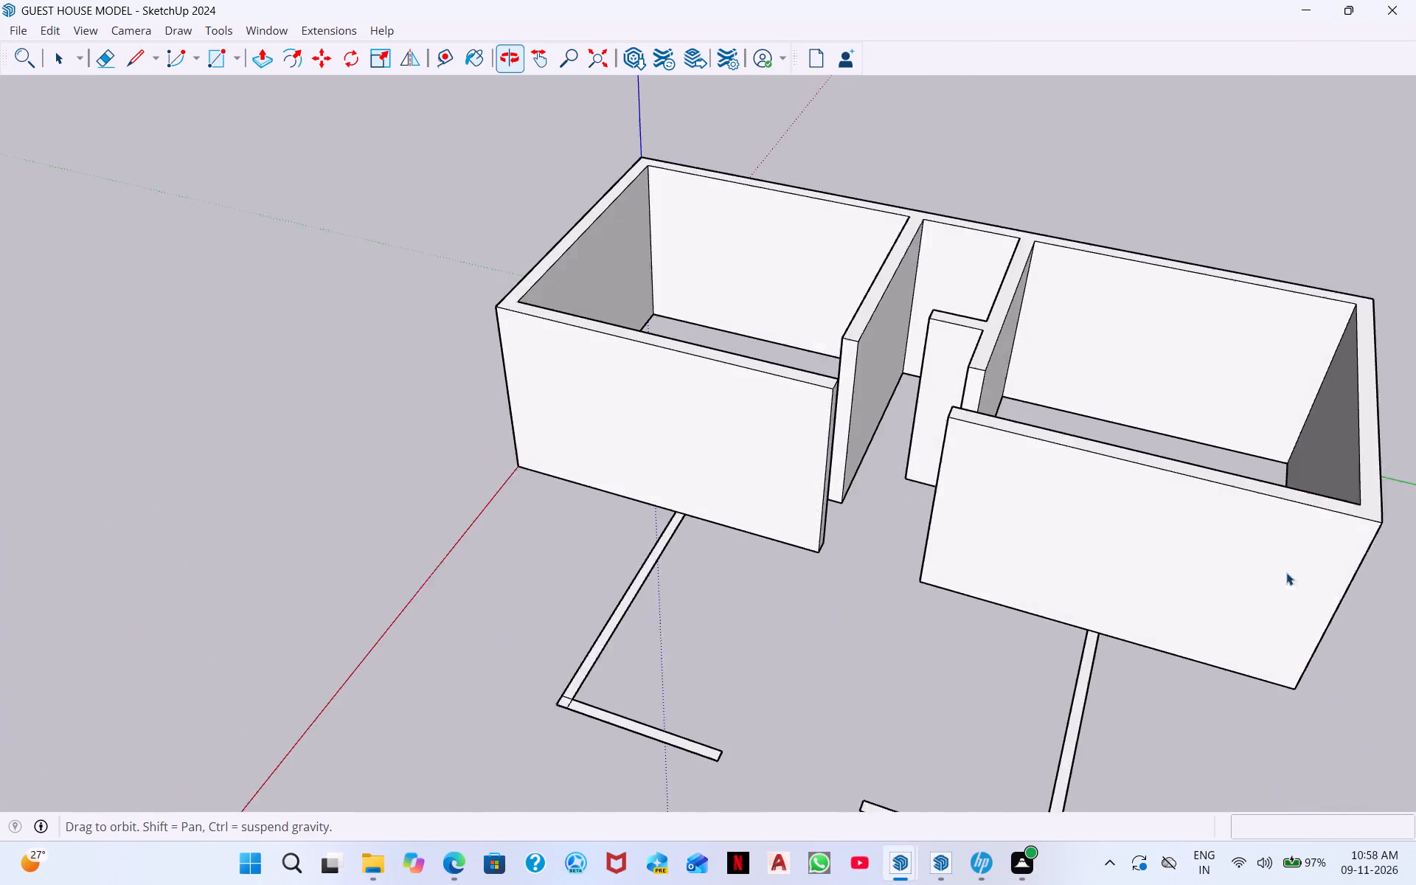
{"action": "middle_click_drag", "start_coordinate": [1286, 572], "coordinate": [1326, 579]}
{"action": "middle_click_drag", "start_coordinate": [962, 549], "coordinate": [1209, 572]}
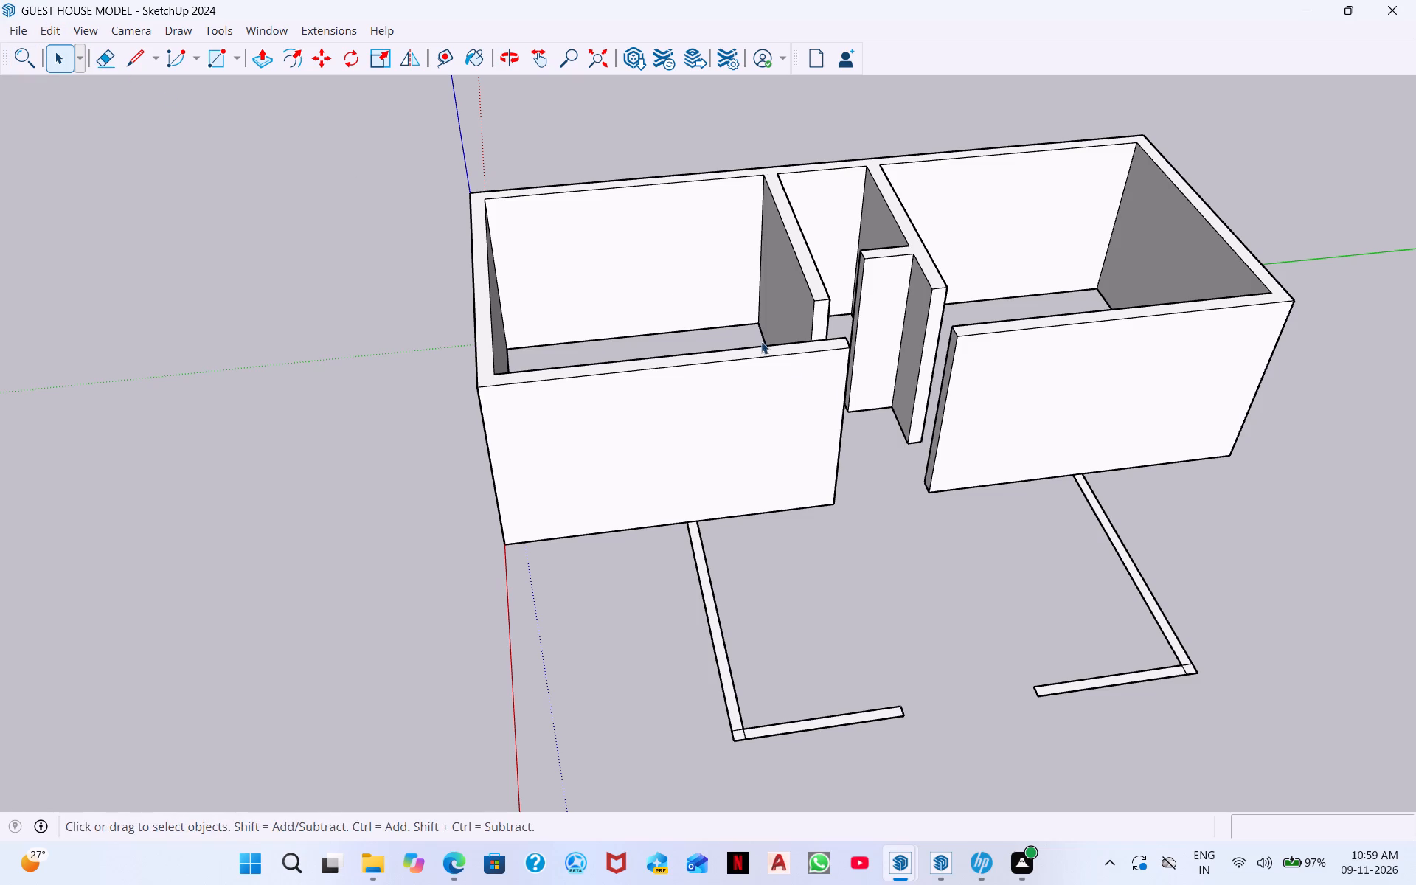
{"action": "middle_click_drag", "start_coordinate": [1015, 545], "coordinate": [906, 462]}
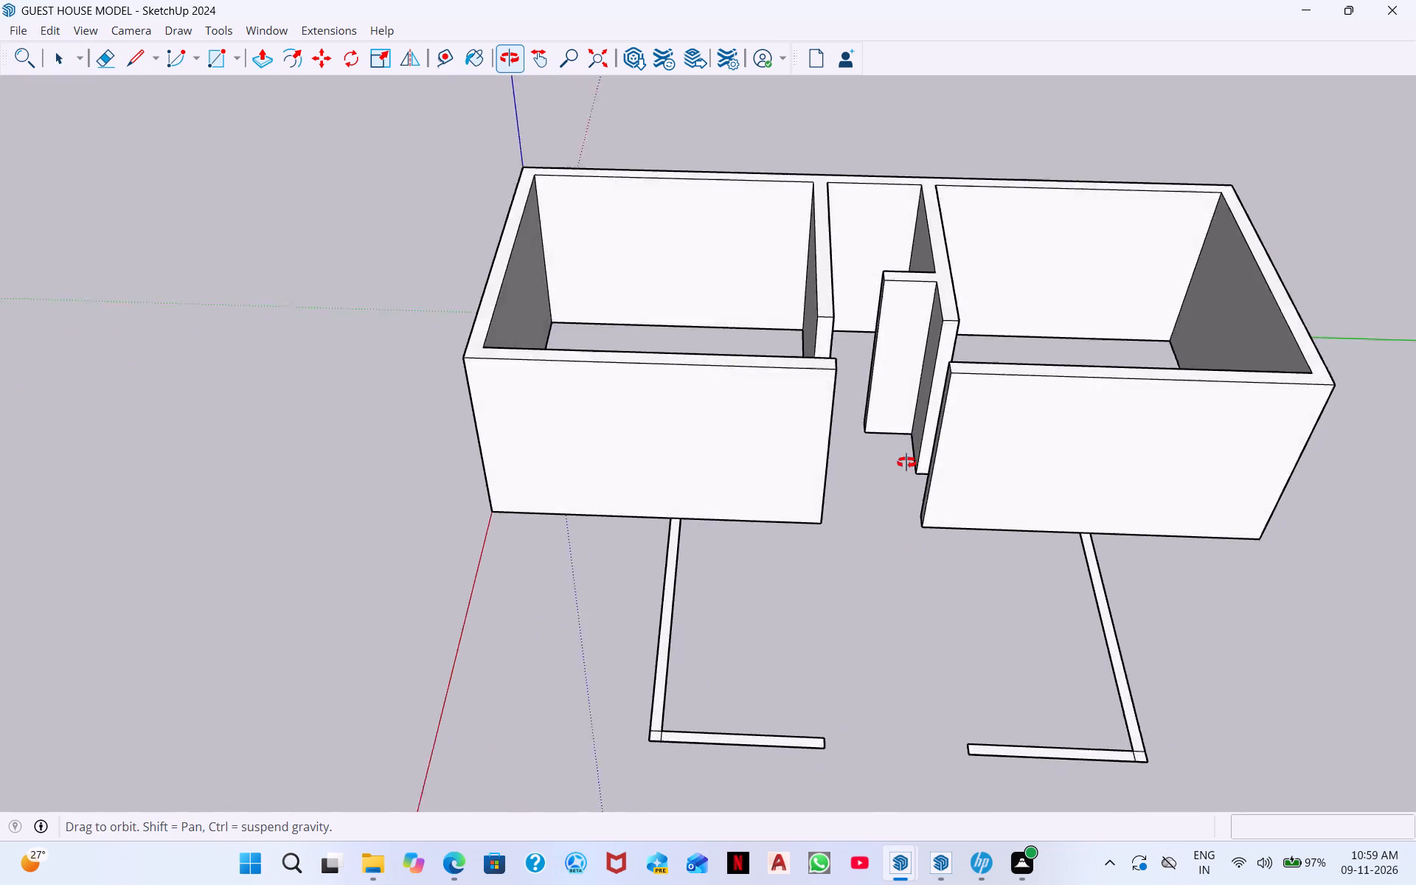
{"action": "middle_click_drag", "start_coordinate": [906, 462], "coordinate": [908, 468]}
{"action": "middle_click_drag", "start_coordinate": [953, 641], "coordinate": [921, 468]}
{"action": "middle_click_drag", "start_coordinate": [753, 633], "coordinate": [758, 527]}
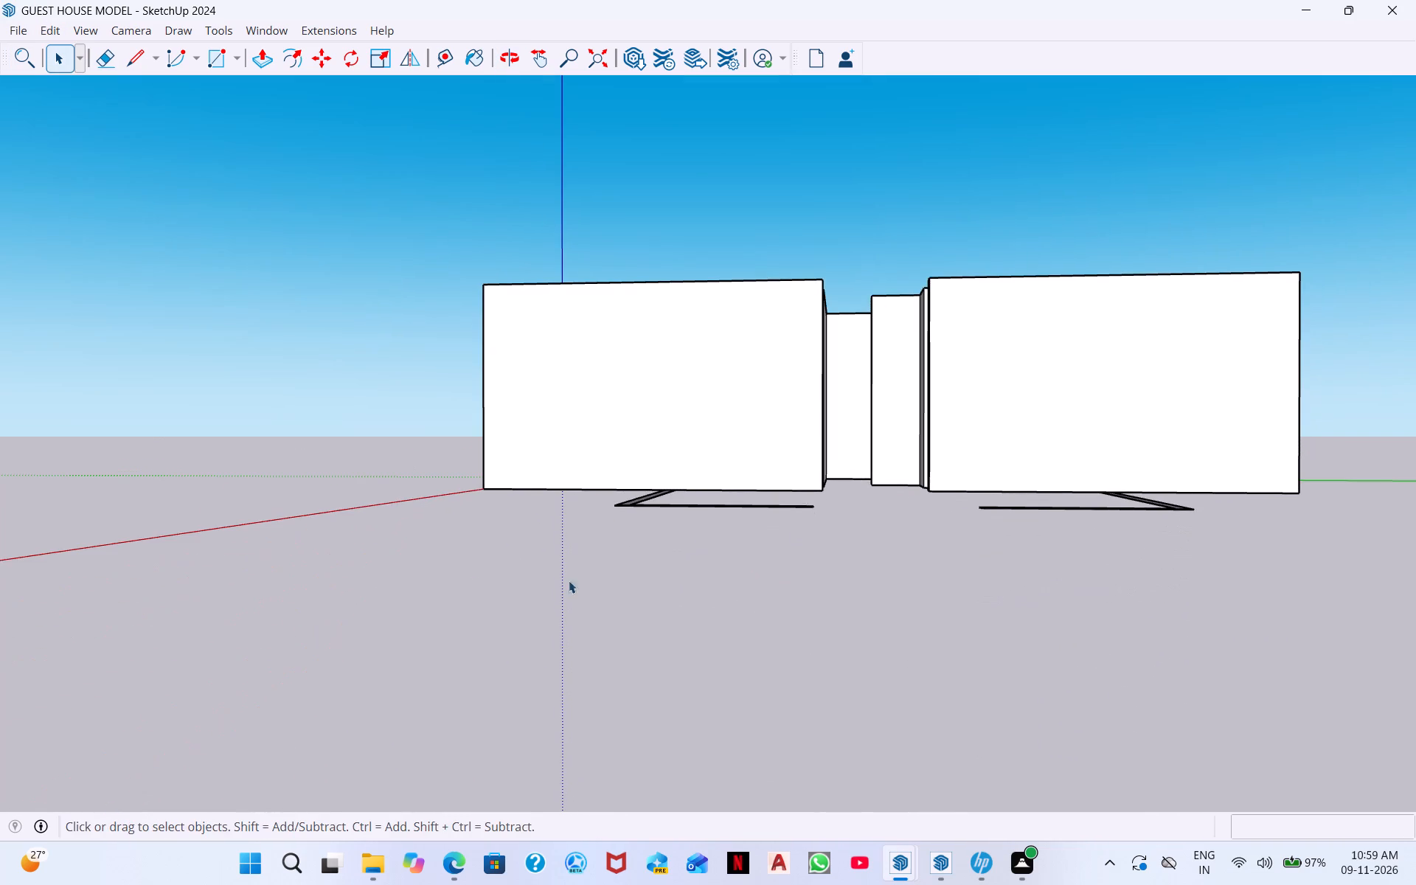
{"action": "middle_click_drag", "start_coordinate": [829, 609], "coordinate": [773, 869]}
{"action": "middle_click_drag", "start_coordinate": [735, 656], "coordinate": [977, 781]}
{"action": "middle_click_drag", "start_coordinate": [764, 654], "coordinate": [802, 721]}
{"action": "middle_click_drag", "start_coordinate": [888, 751], "coordinate": [684, 544]}
{"action": "middle_click_drag", "start_coordinate": [743, 775], "coordinate": [754, 603]}
{"action": "middle_click_drag", "start_coordinate": [773, 687], "coordinate": [761, 468]}
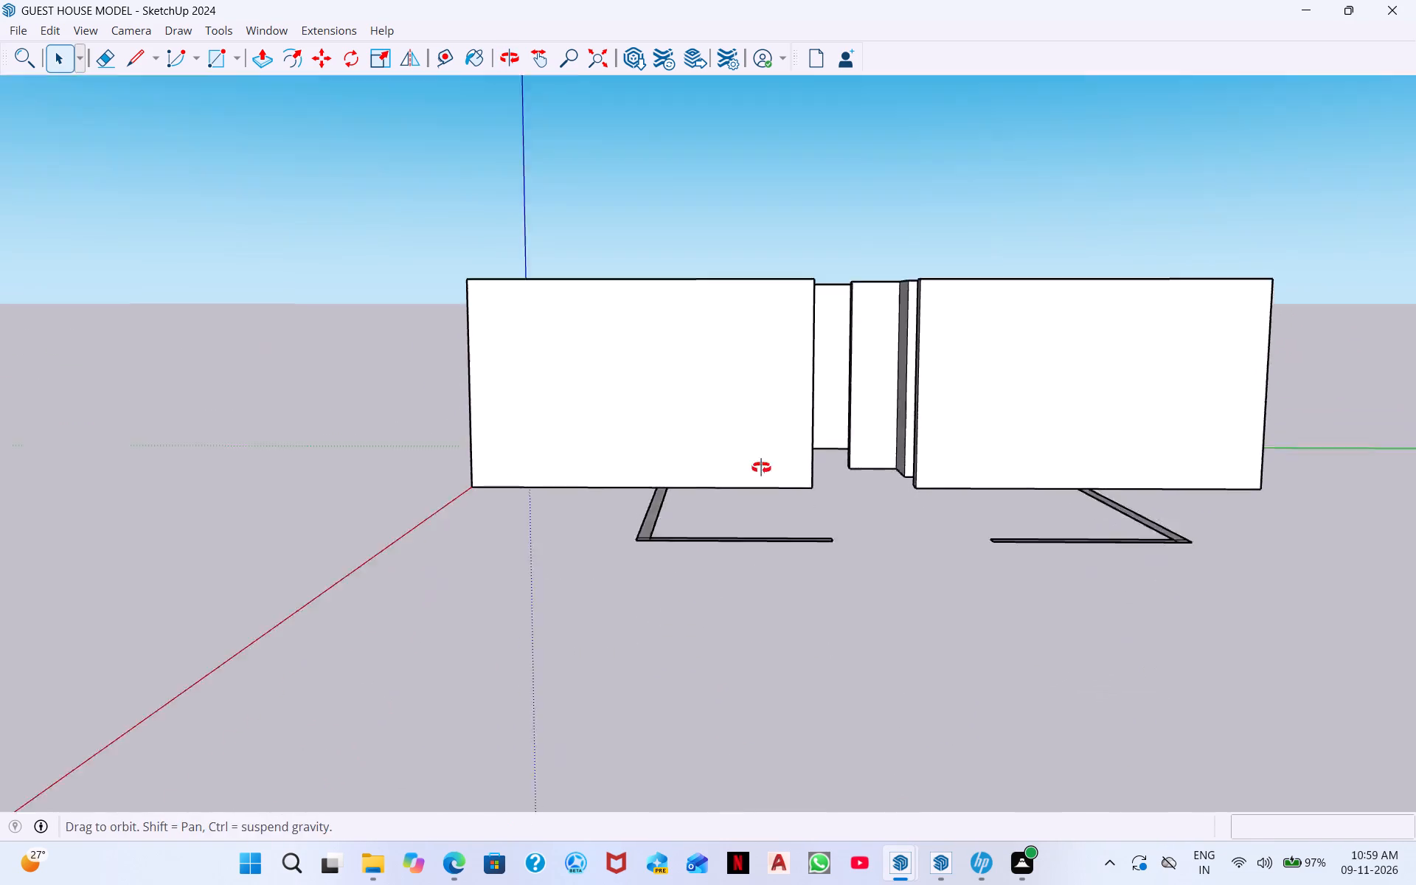
{"action": "middle_click_drag", "start_coordinate": [761, 468], "coordinate": [762, 471]}
{"action": "middle_click_drag", "start_coordinate": [765, 673], "coordinate": [760, 438]}
{"action": "middle_click_drag", "start_coordinate": [743, 560], "coordinate": [693, 368]}
{"action": "middle_click", "coordinate": [524, 380]}
{"action": "middle_click_drag", "start_coordinate": [533, 490], "coordinate": [540, 517]}
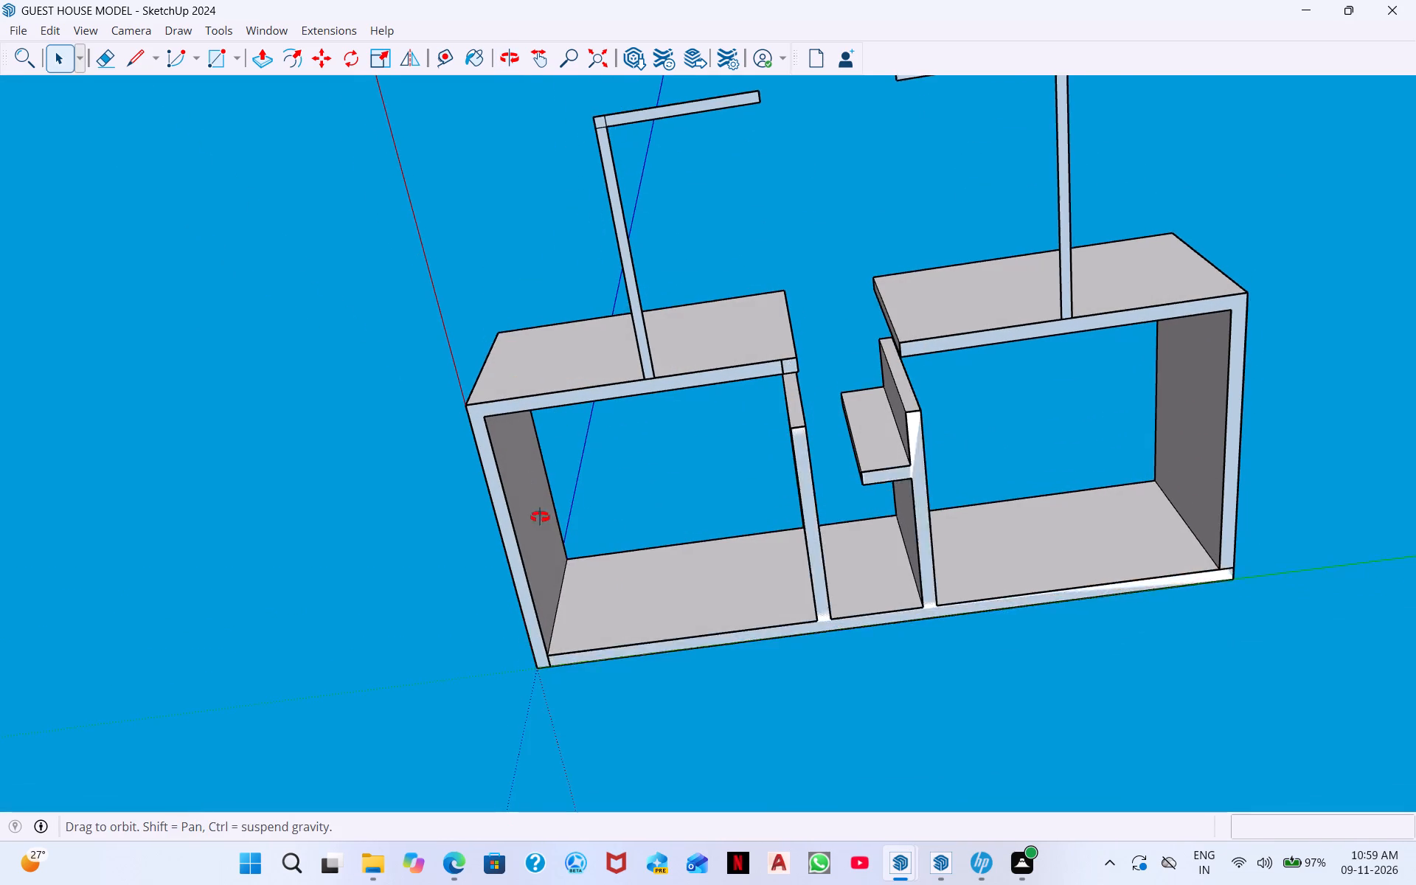
{"action": "middle_click_drag", "start_coordinate": [540, 517], "coordinate": [645, 800]}
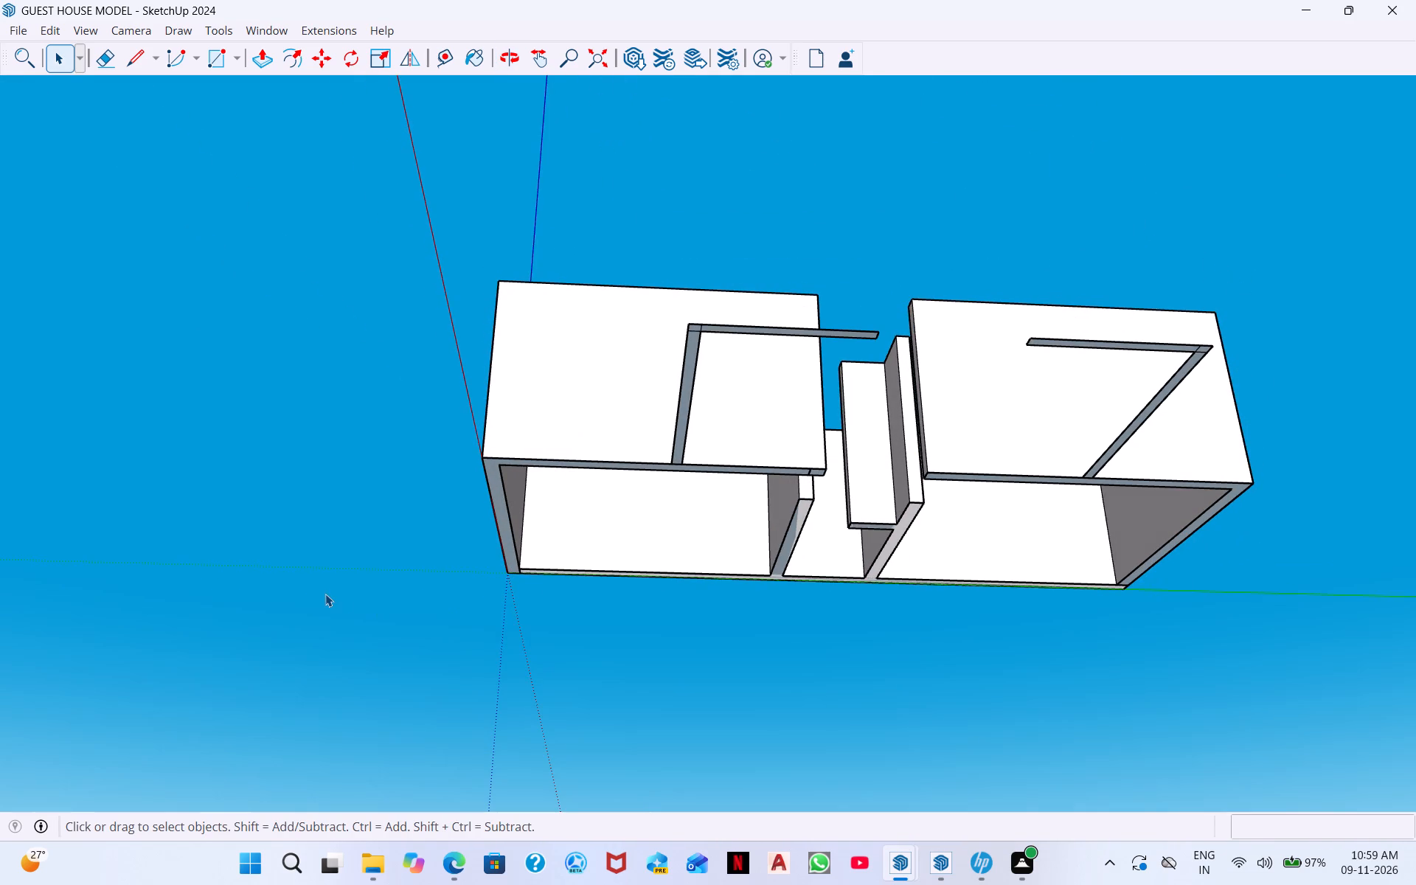
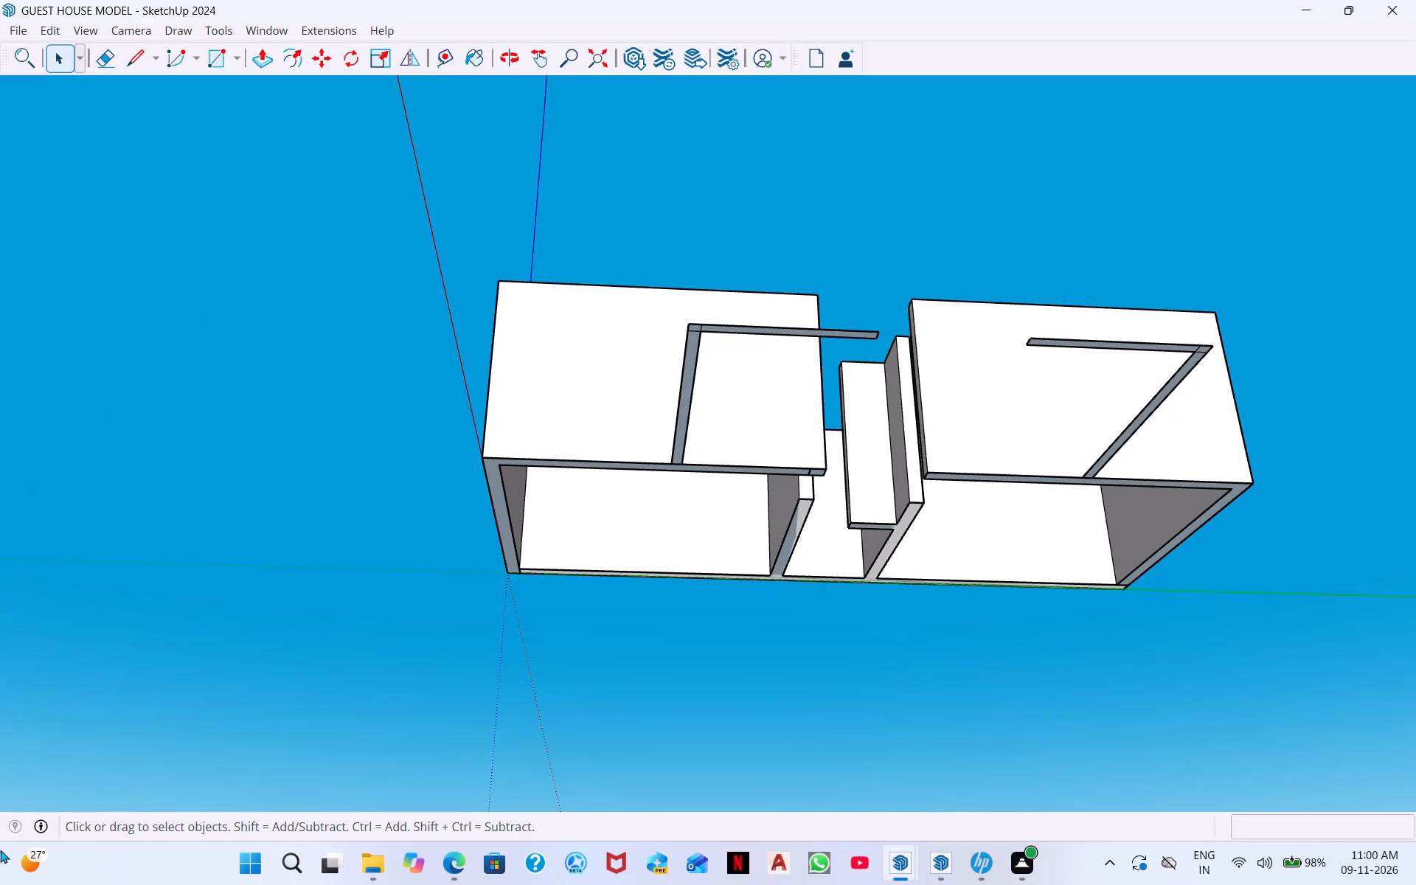
Set the auto-save interval in the general preferences to every 1 minute.
{"action": "middle_click_drag", "start_coordinate": [202, 603], "coordinate": [171, 835]}
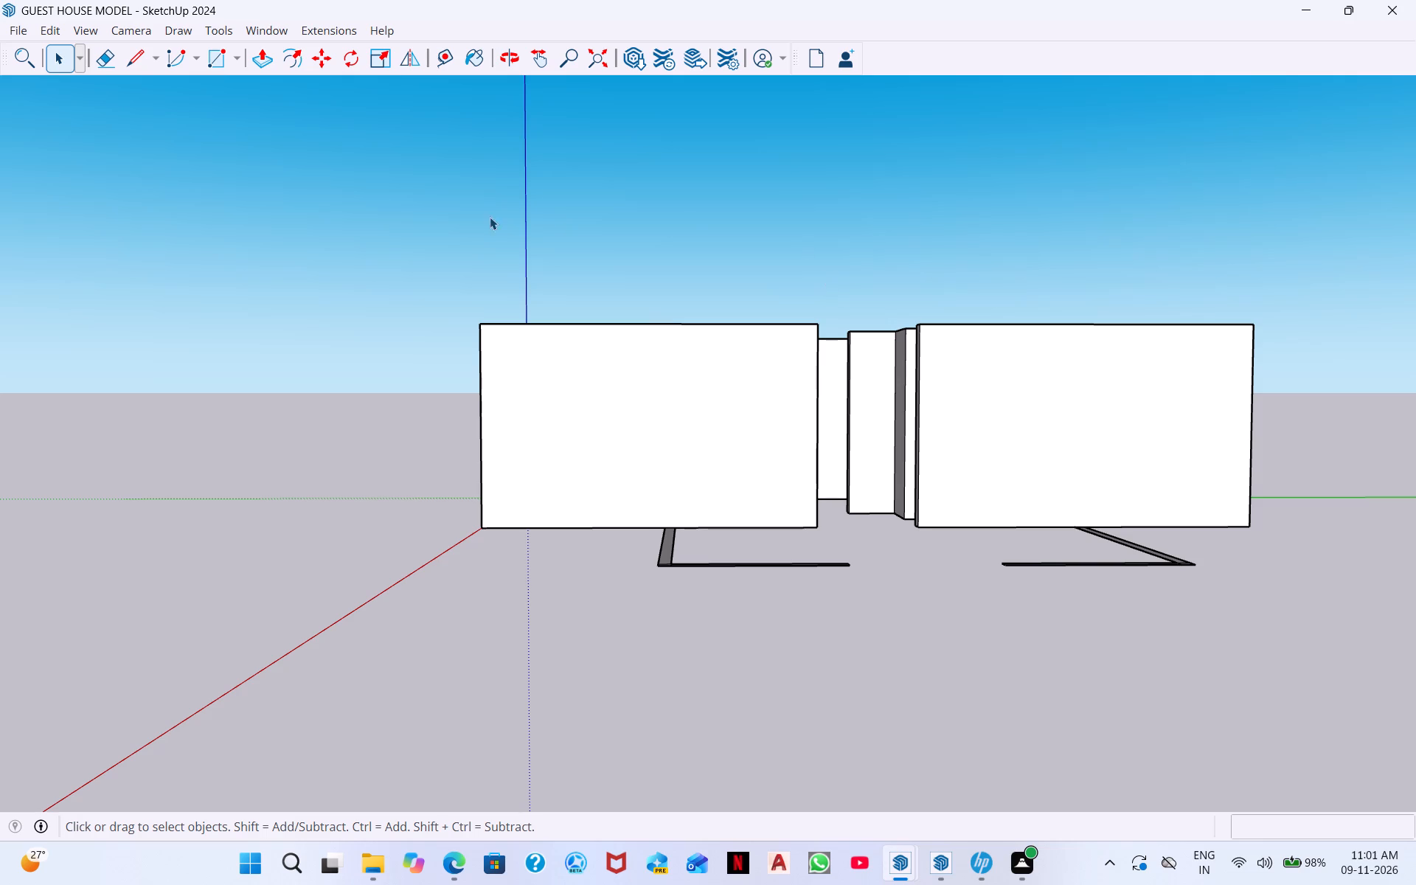
{"action": "left_click", "coordinate": [83, 35]}
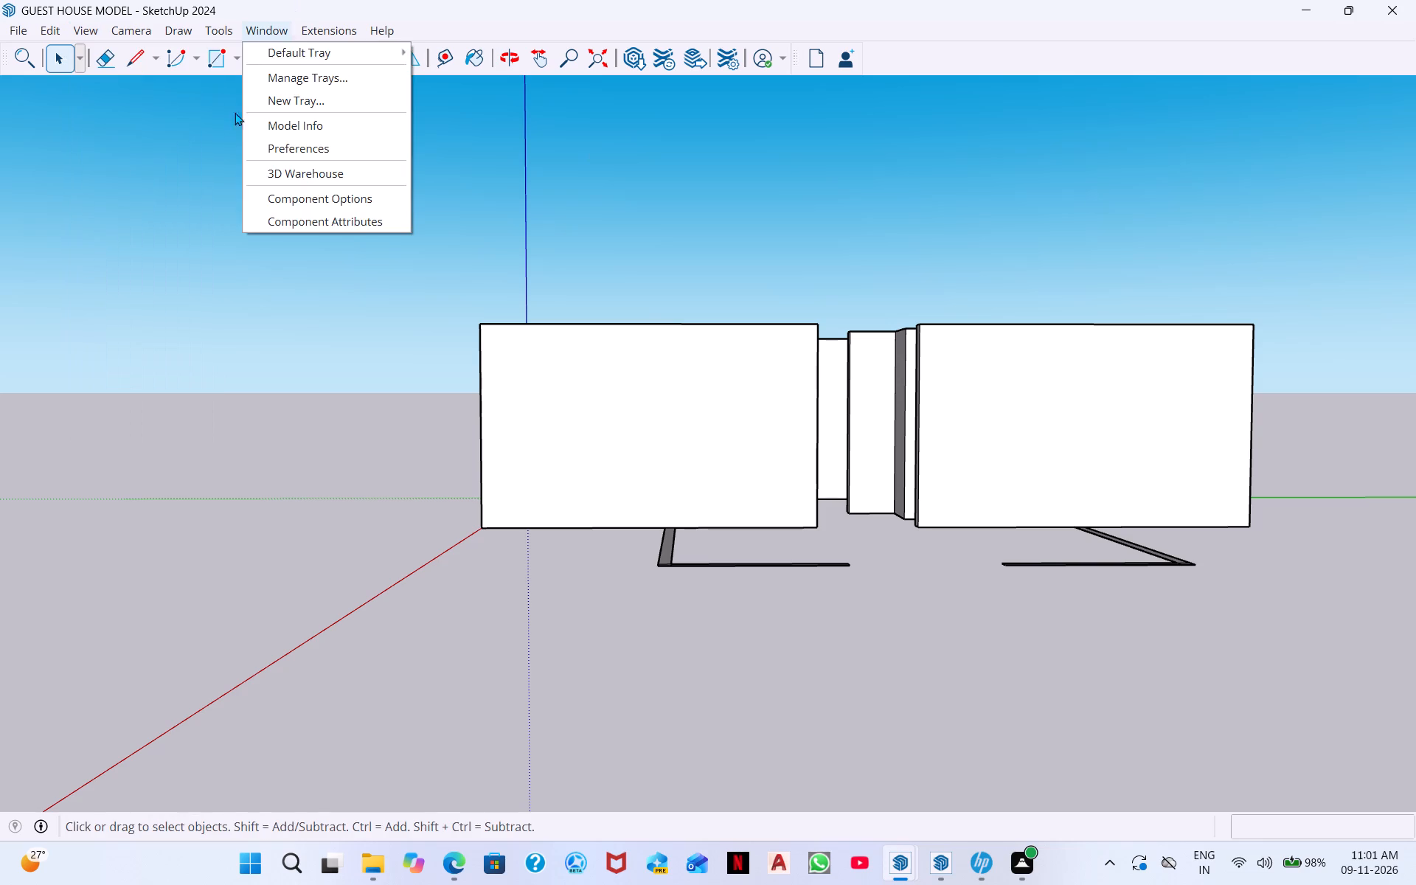
{"action": "left_click", "coordinate": [276, 20]}
{"action": "left_click", "coordinate": [274, 27]}
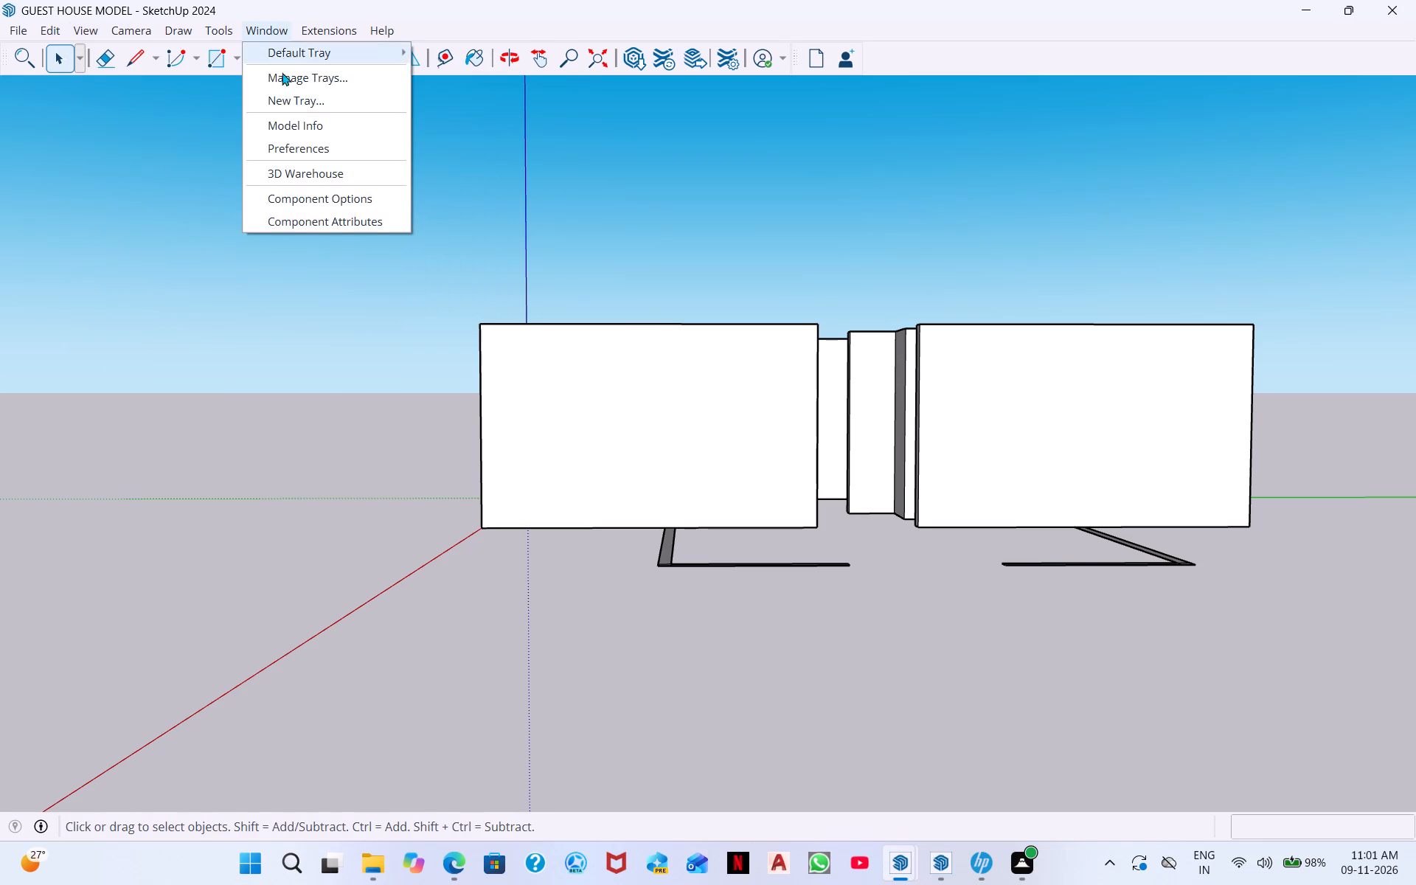
{"action": "left_click", "coordinate": [295, 149]}
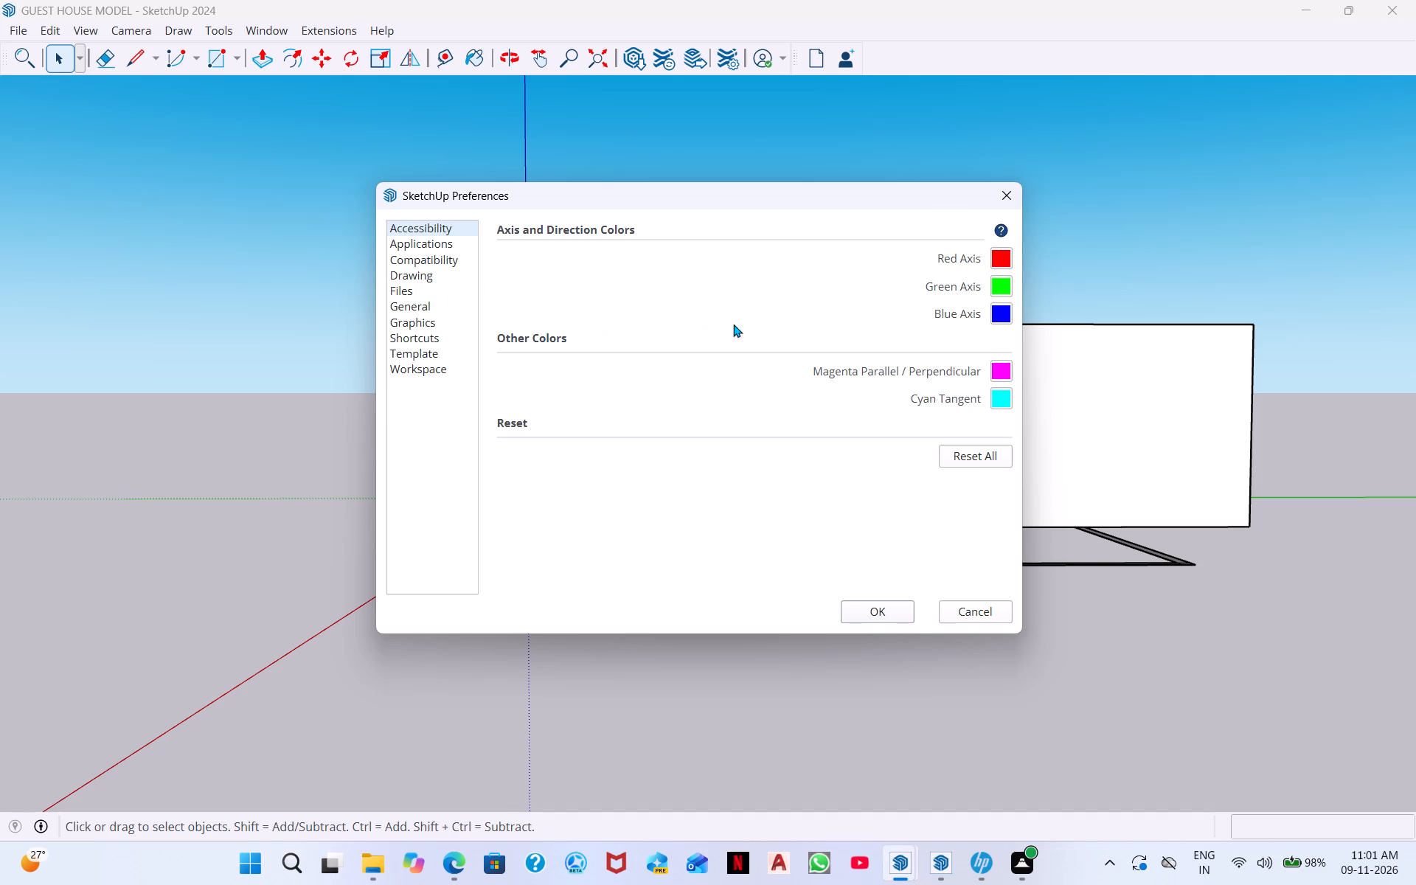
{"action": "scroll", "coordinate": [783, 328], "scroll_direction": "down", "scroll_amount": 3}
{"action": "left_click", "coordinate": [420, 308]}
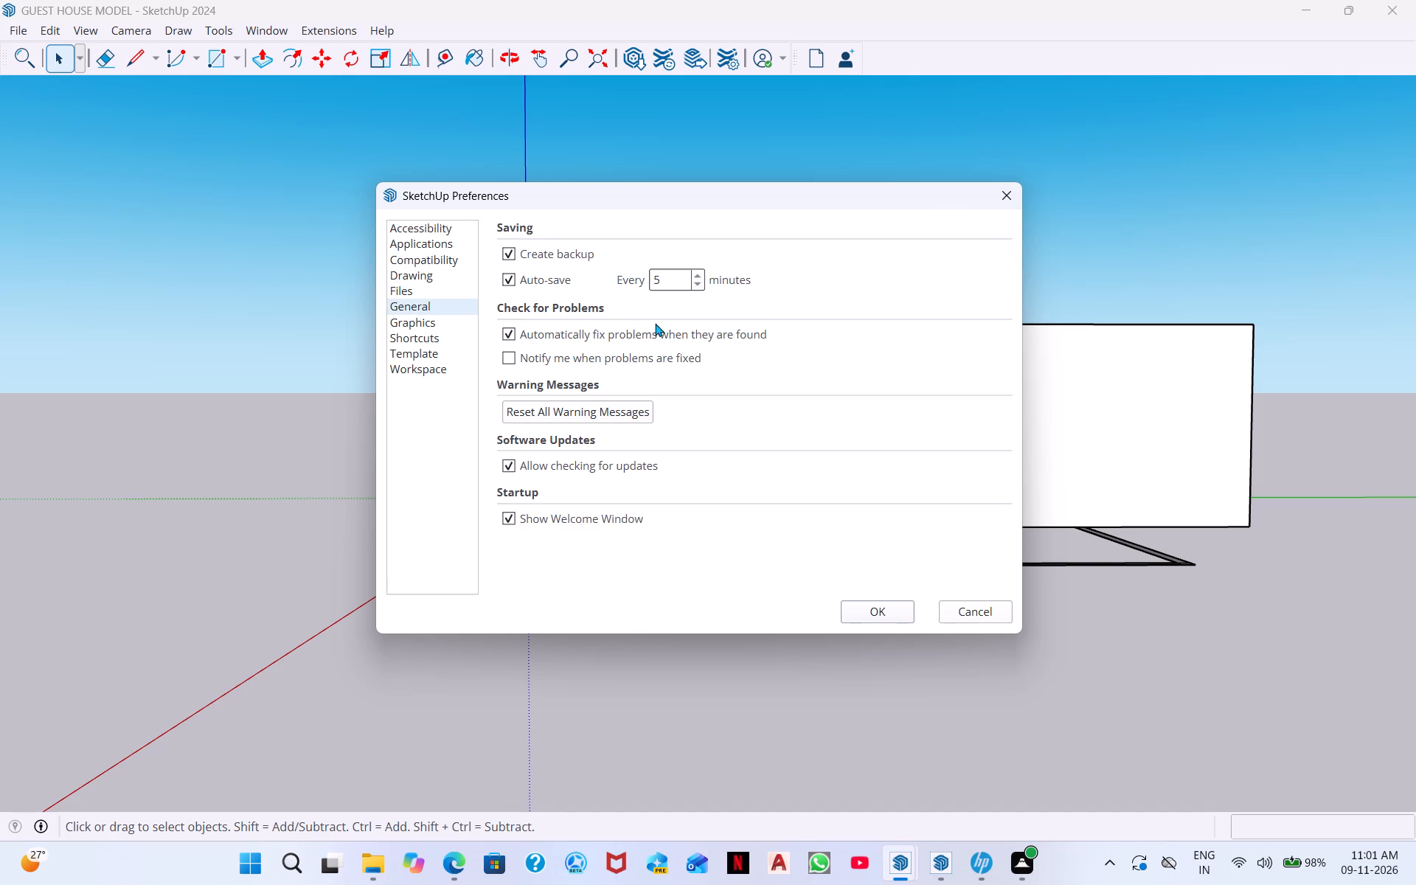
{"action": "left_click", "coordinate": [696, 286]}
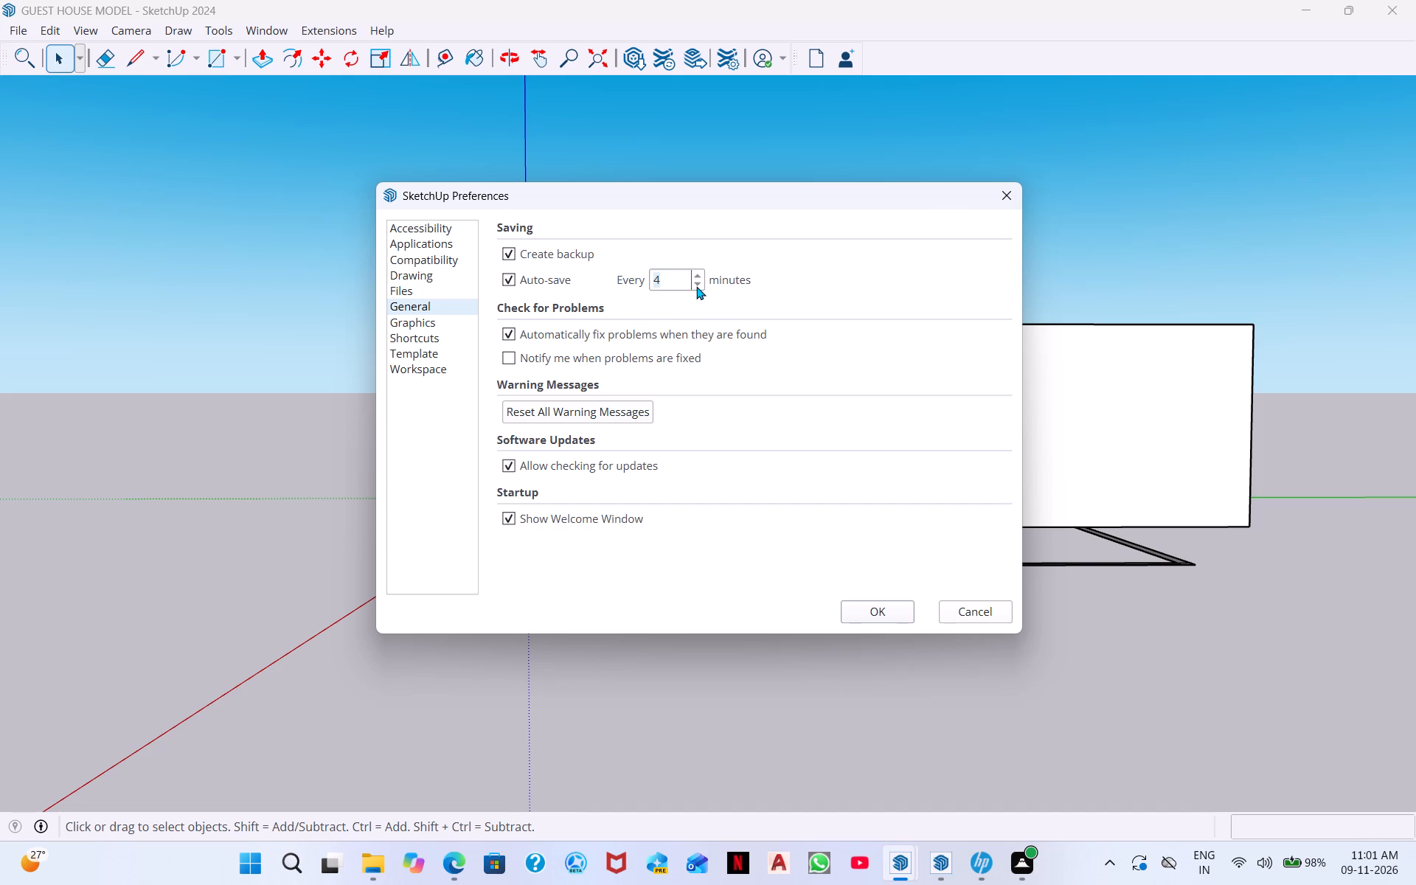
{"action": "triple_click", "coordinate": [696, 286]}
{"action": "left_click", "coordinate": [696, 286]}
{"action": "triple_click", "coordinate": [696, 286]}
{"action": "left_click", "coordinate": [693, 285]}
{"action": "left_click_drag", "start_coordinate": [662, 277], "coordinate": [652, 280]}
{"action": "left_click", "coordinate": [720, 282]}
{"action": "left_click", "coordinate": [722, 282]}
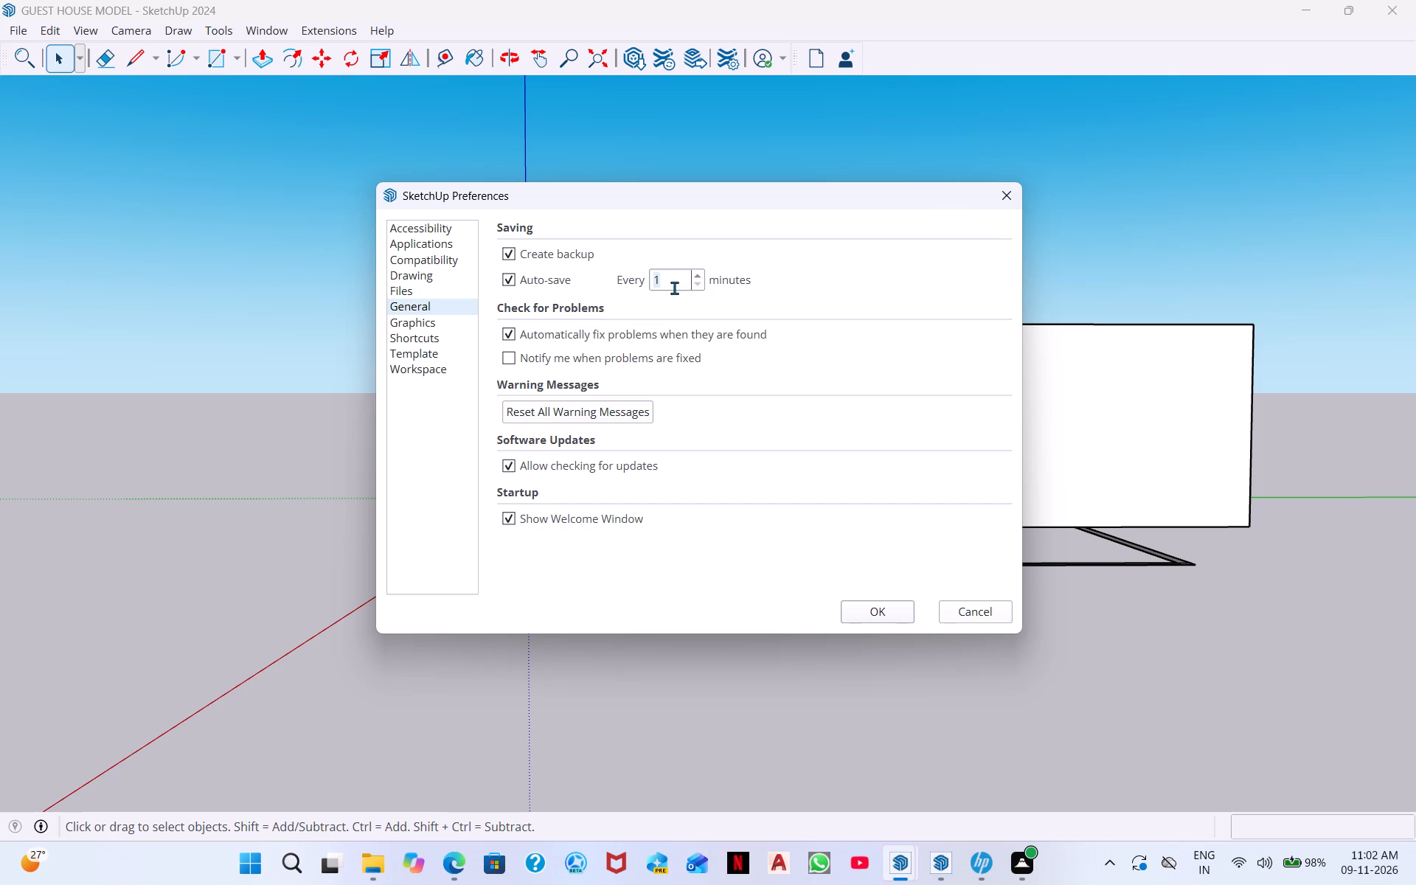
{"action": "left_click", "coordinate": [667, 281]}
{"action": "scroll", "coordinate": [580, 377], "scroll_direction": "up", "scroll_amount": 1}
{"action": "left_click", "coordinate": [873, 610]}
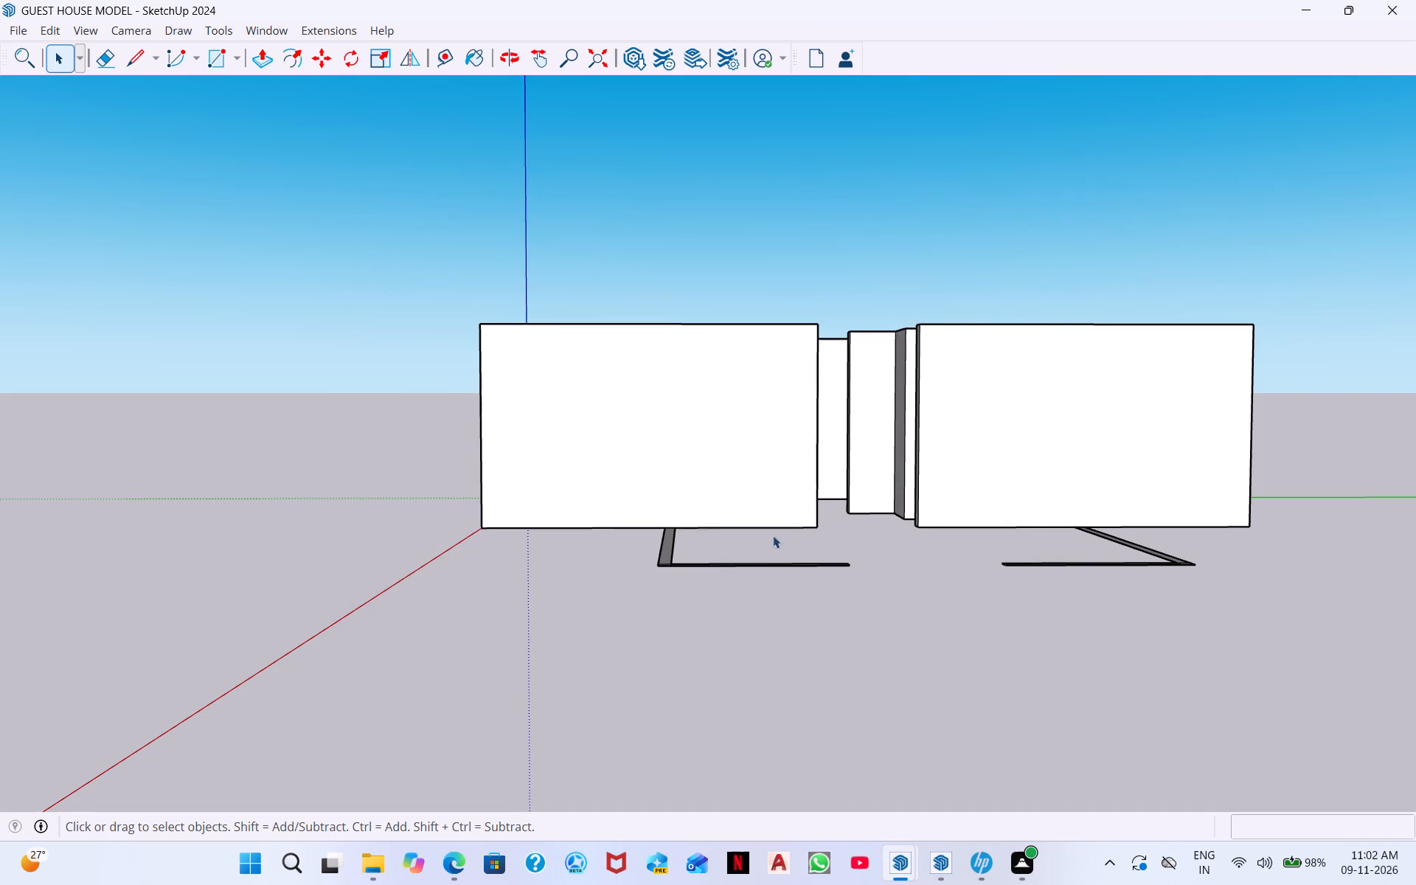
Review the graphics and general preferences and look through the available default drawing templates.
{"action": "left_click", "coordinate": [274, 31]}
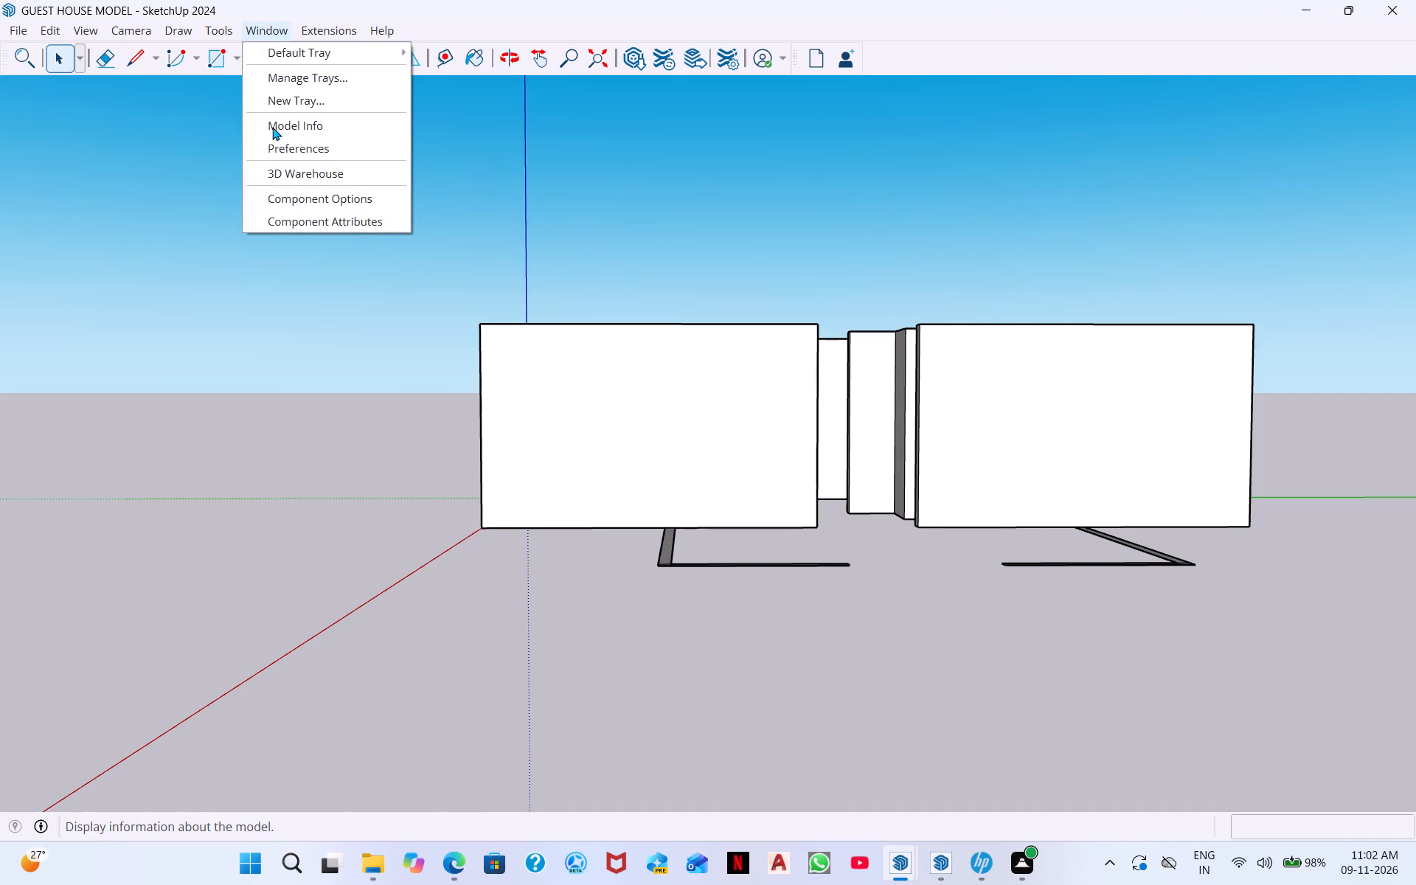
{"action": "left_click", "coordinate": [319, 142]}
{"action": "left_click", "coordinate": [427, 318]}
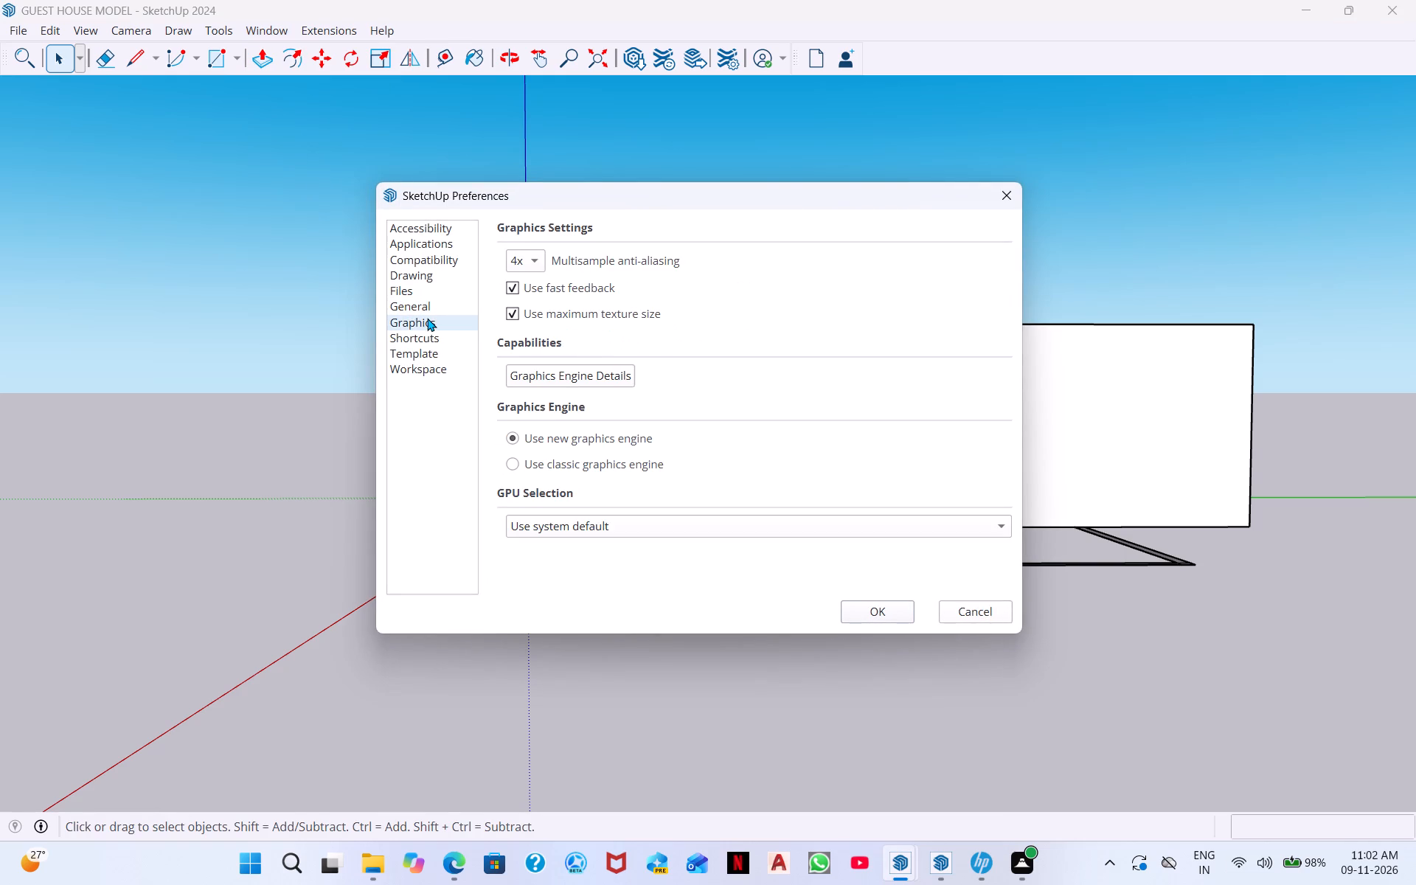
{"action": "left_click", "coordinate": [426, 309]}
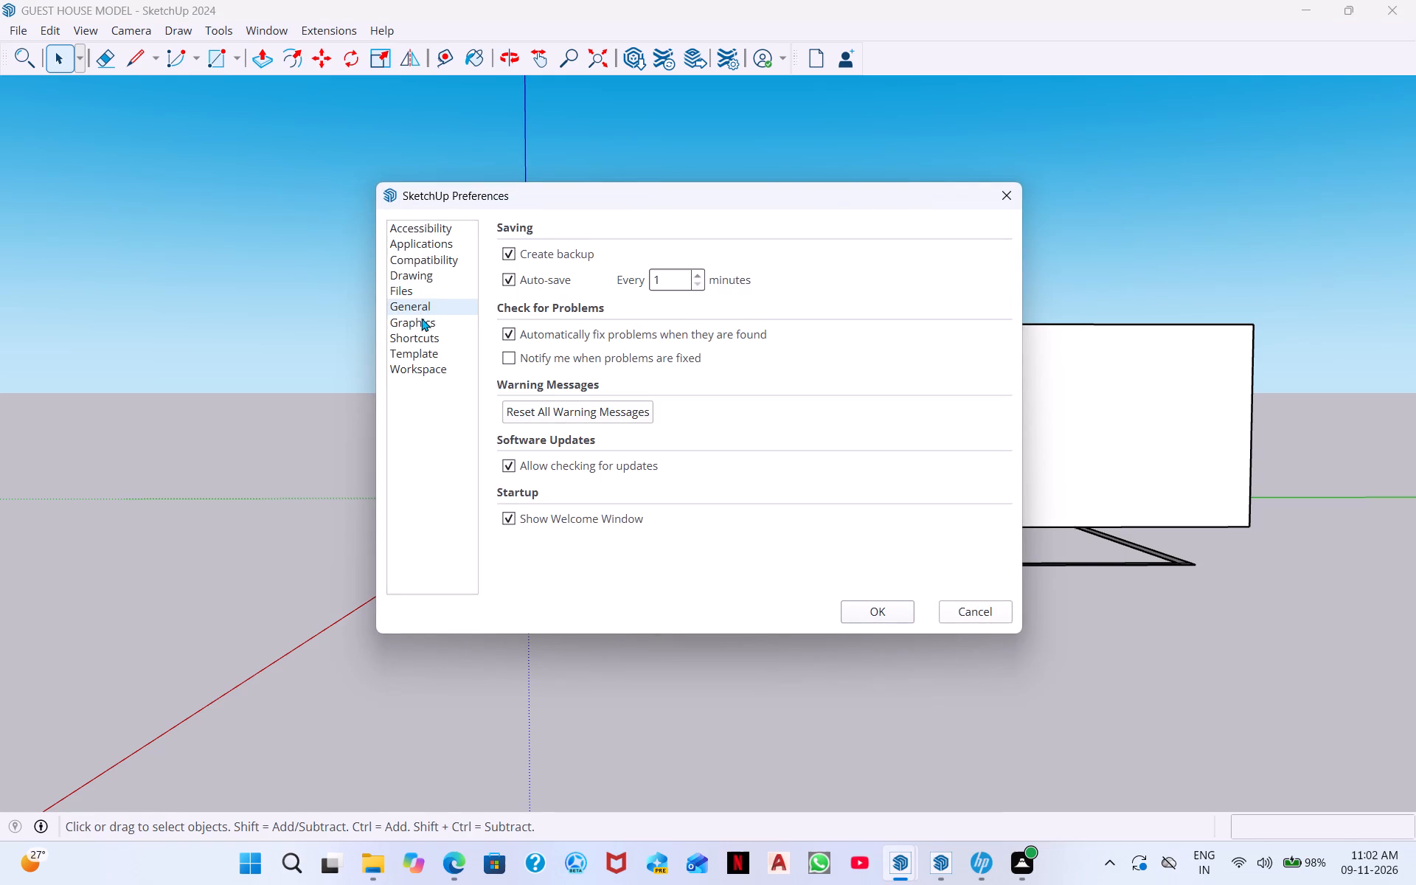
{"action": "left_click", "coordinate": [420, 334]}
{"action": "left_click", "coordinate": [426, 353]}
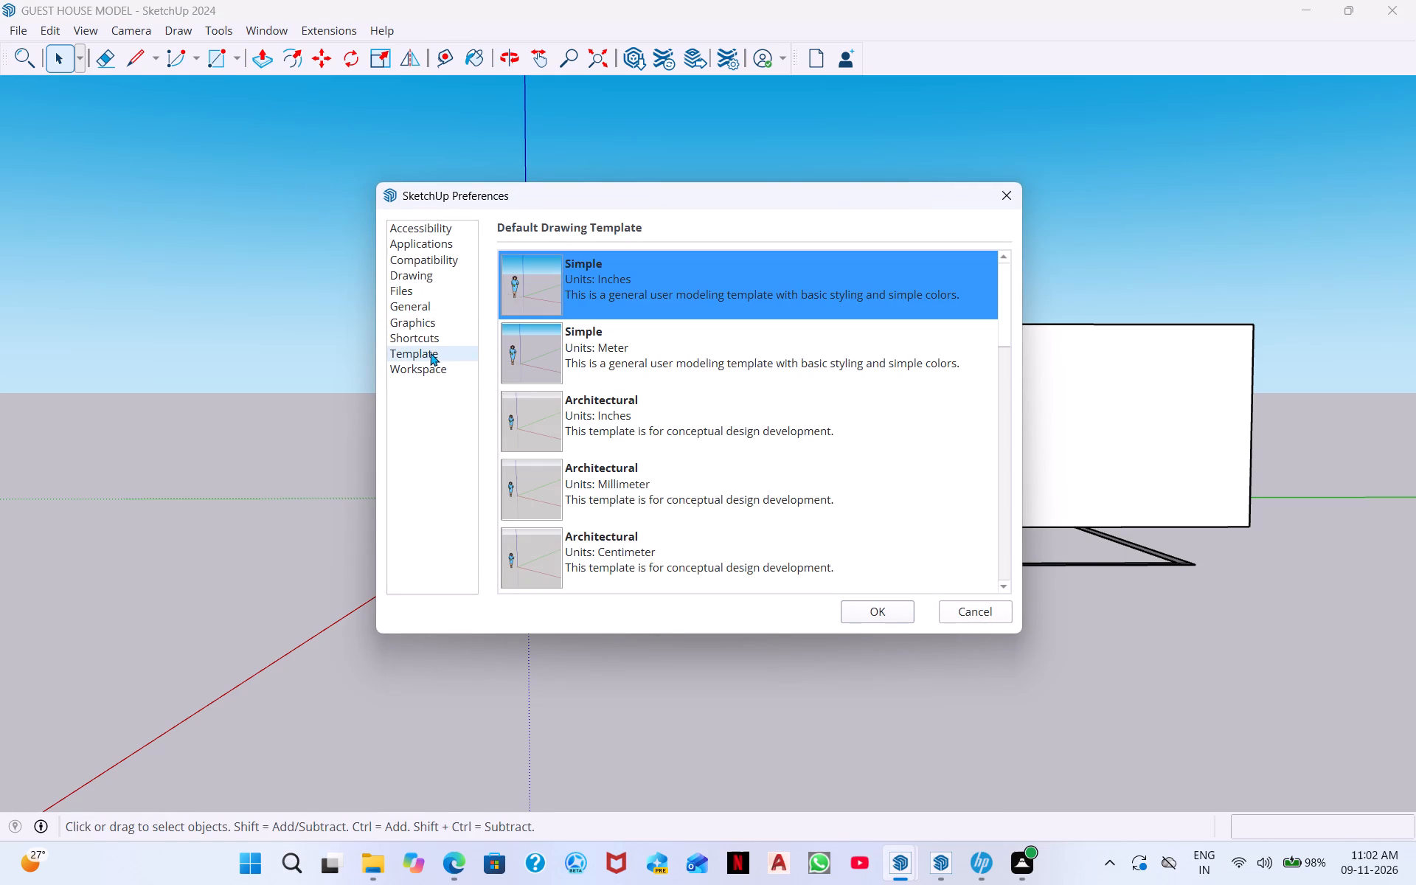
{"action": "scroll", "coordinate": [578, 328], "scroll_direction": "down", "scroll_amount": 8}
{"action": "scroll", "coordinate": [510, 353], "scroll_direction": "down", "scroll_amount": 8}
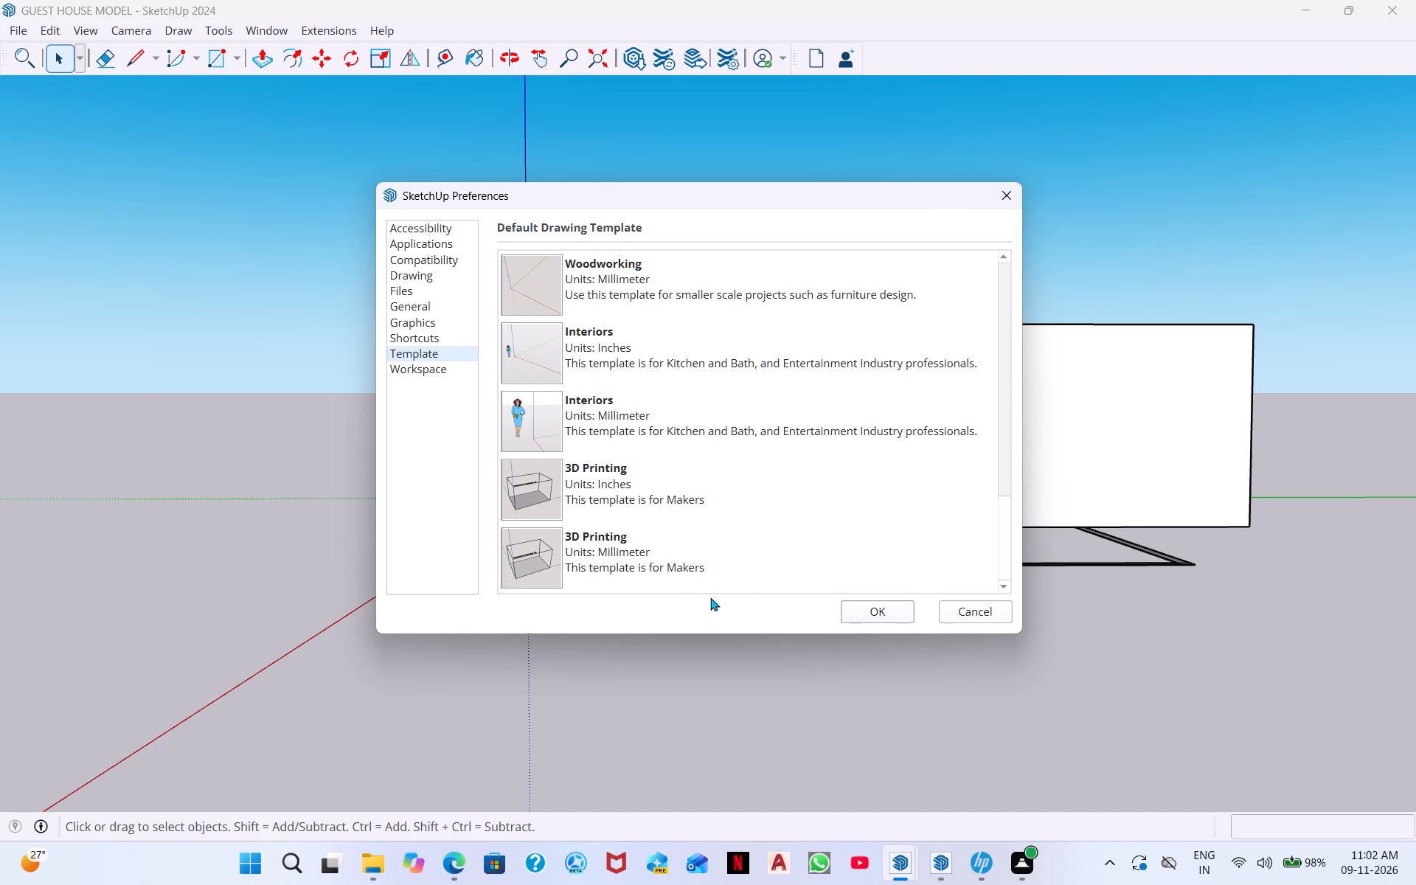
{"action": "scroll", "coordinate": [530, 519], "scroll_direction": "up", "scroll_amount": 3}
{"action": "scroll", "coordinate": [561, 454], "scroll_direction": "up", "scroll_amount": 6}
{"action": "scroll", "coordinate": [561, 454], "scroll_direction": "down", "scroll_amount": 5}
{"action": "scroll", "coordinate": [538, 343], "scroll_direction": "down", "scroll_amount": 5}
{"action": "scroll", "coordinate": [512, 400], "scroll_direction": "down", "scroll_amount": 4}
Look over the workspace preferences and read through the list of functions that can have shortcuts.
{"action": "left_click", "coordinate": [418, 366]}
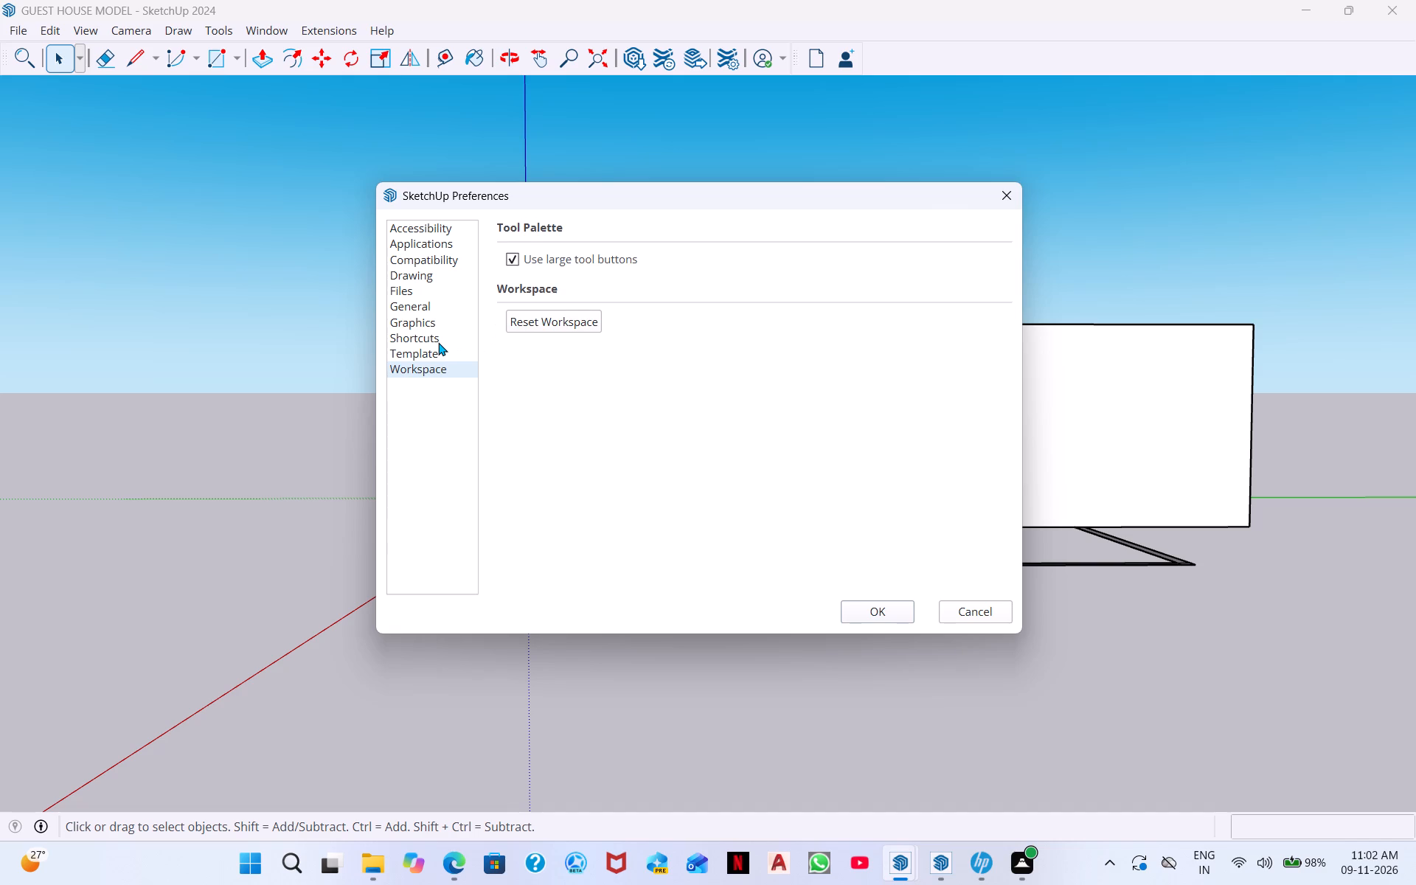
{"action": "left_click", "coordinate": [438, 342]}
{"action": "scroll", "coordinate": [553, 324], "scroll_direction": "down", "scroll_amount": 1}
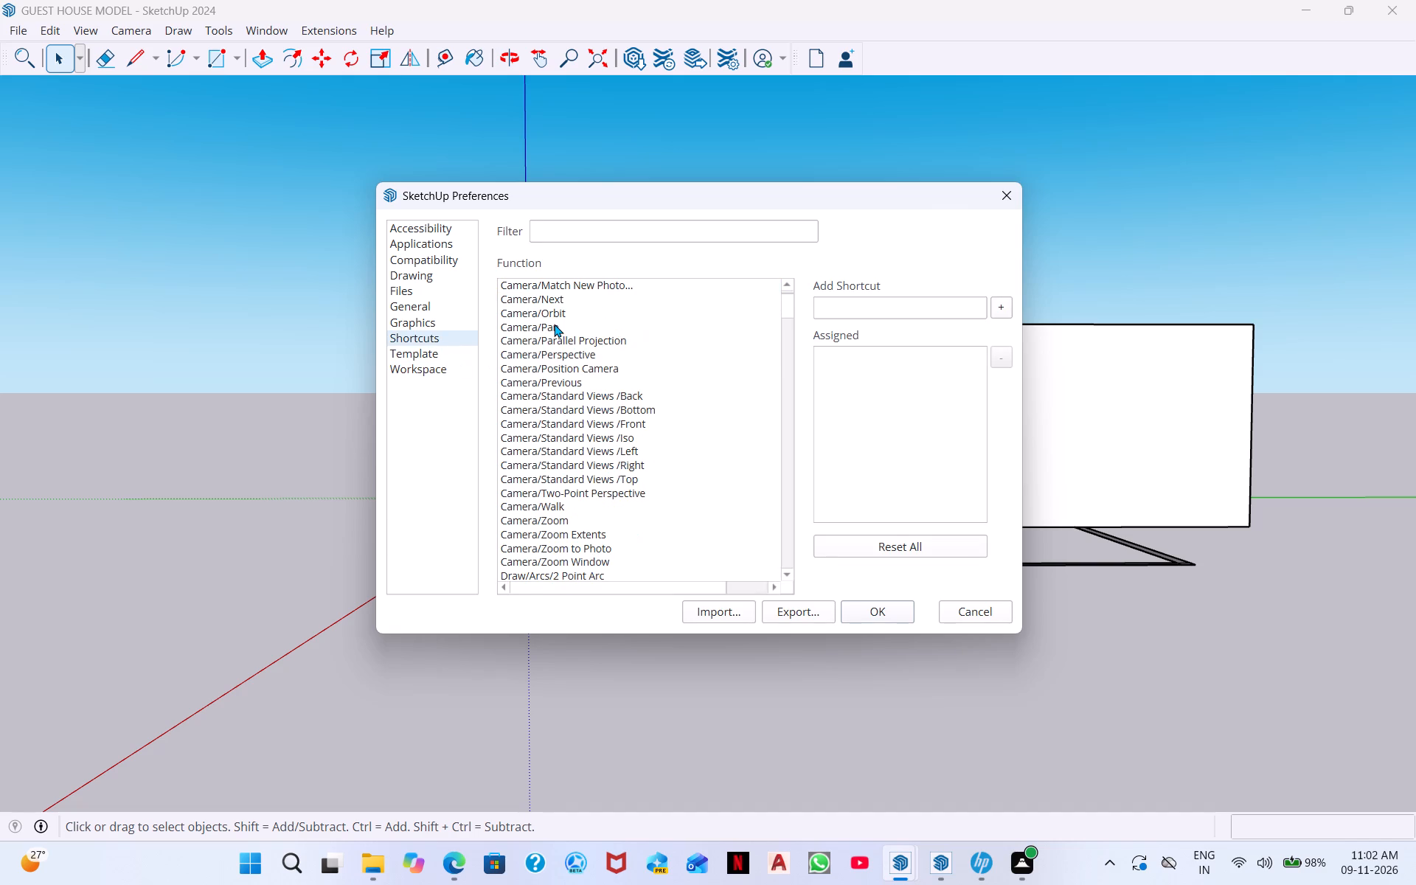
{"action": "scroll", "coordinate": [554, 324], "scroll_direction": "down", "scroll_amount": 1}
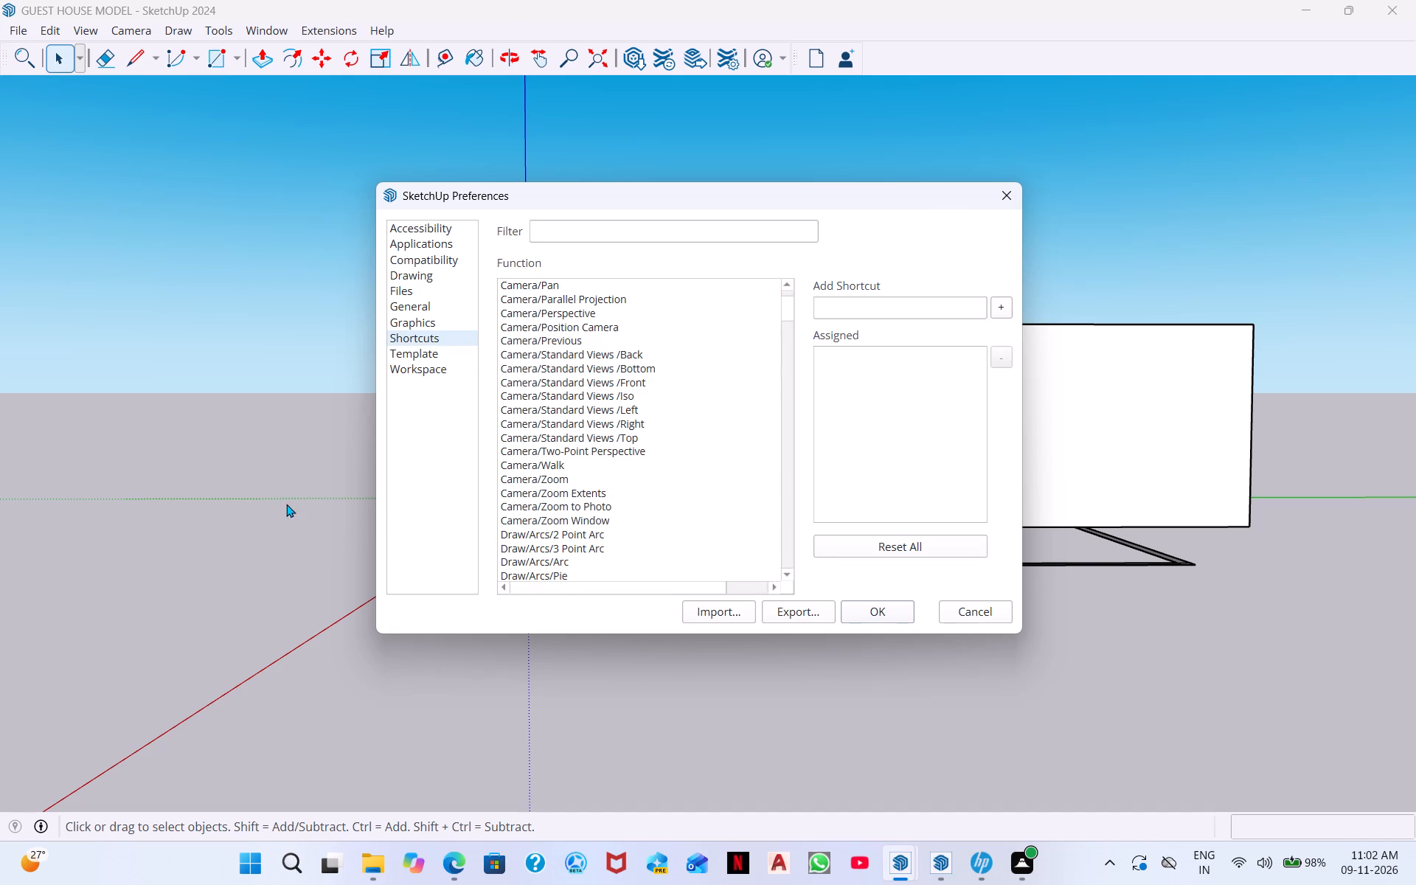
{"action": "scroll", "coordinate": [578, 464], "scroll_direction": "down", "scroll_amount": 20}
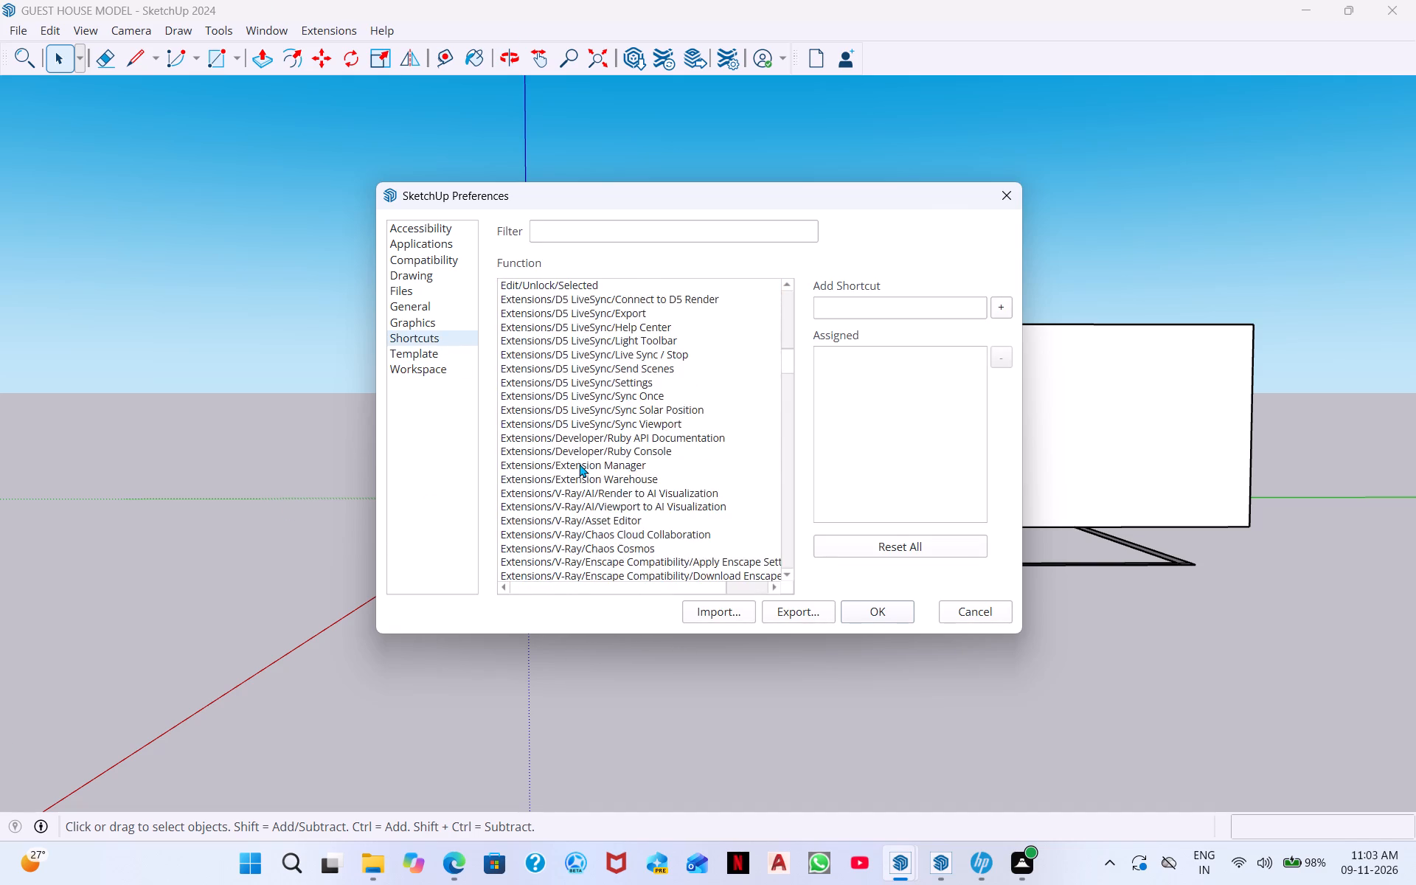
{"action": "scroll", "coordinate": [579, 464], "scroll_direction": "down", "scroll_amount": 20}
{"action": "scroll", "coordinate": [579, 464], "scroll_direction": "down", "scroll_amount": 9}
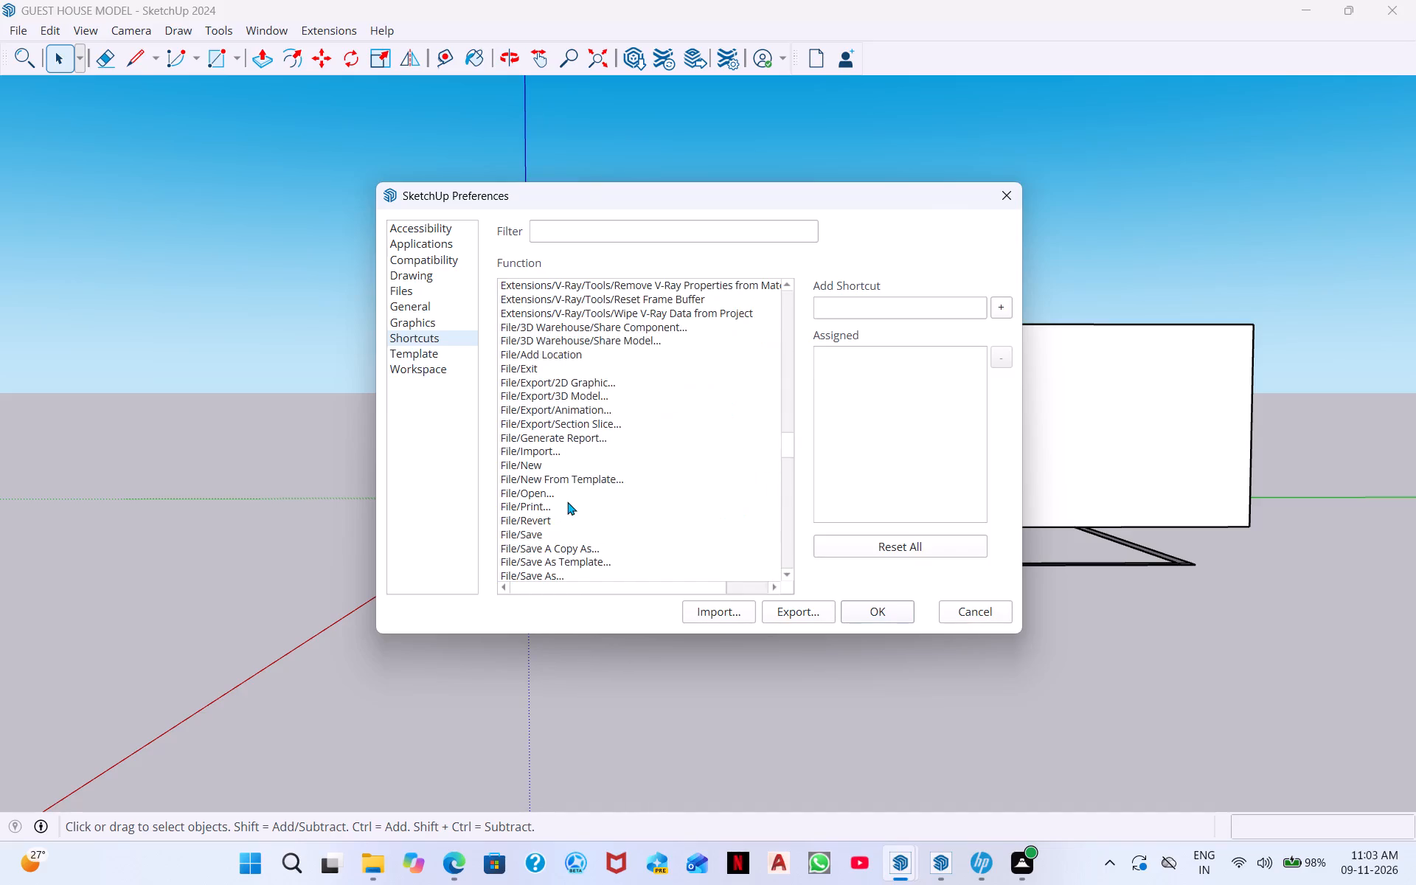
{"action": "scroll", "coordinate": [744, 545], "scroll_direction": "down", "scroll_amount": 9}
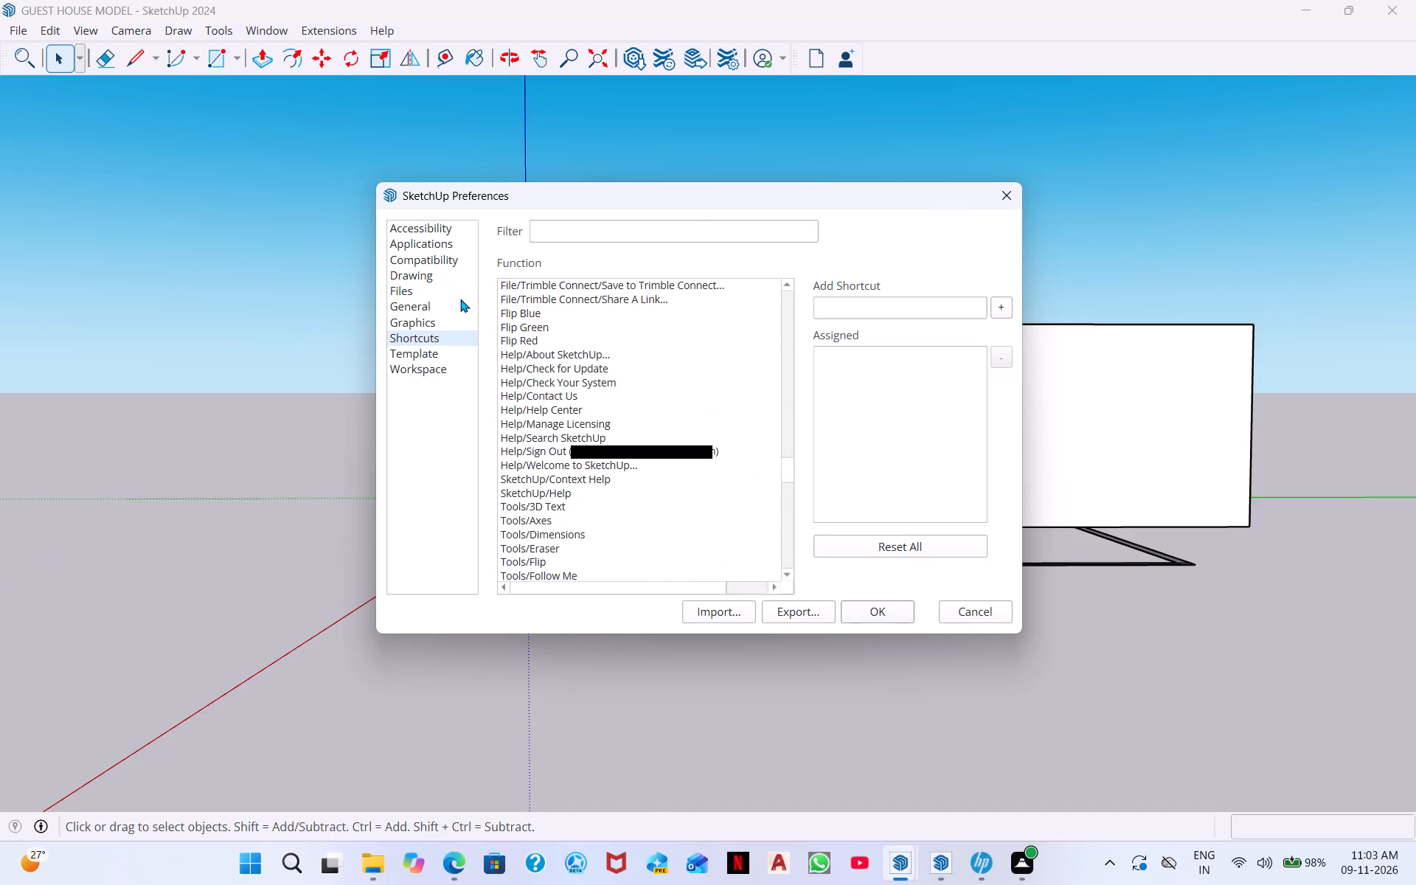
Check the preferences for graphics, files, drawing, compatibility, applications, accessibility and workspace, and close them without changing anything.
{"action": "left_click", "coordinate": [444, 320]}
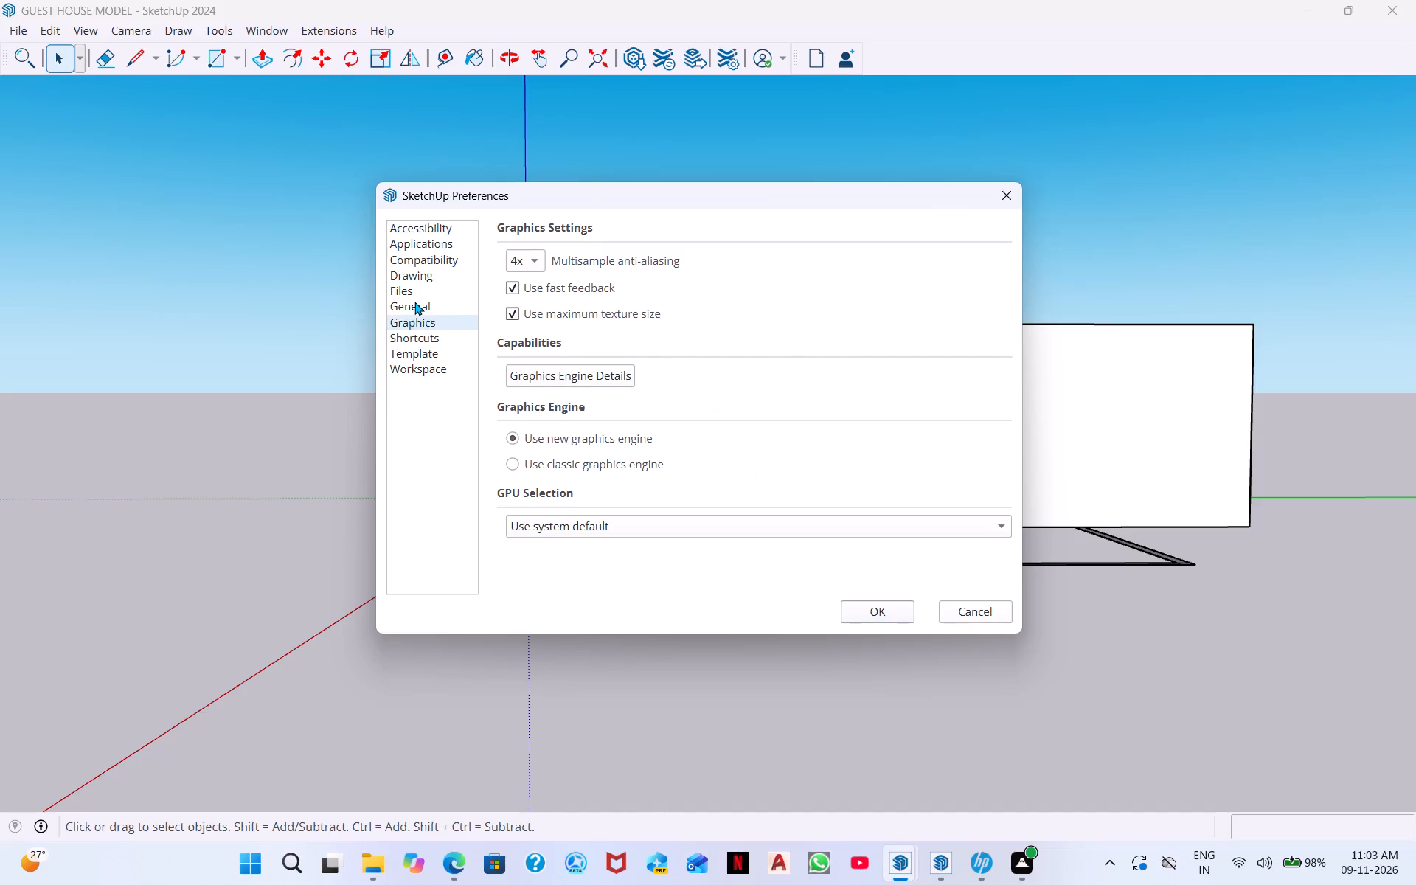
{"action": "left_click", "coordinate": [414, 302]}
{"action": "left_click", "coordinate": [420, 295]}
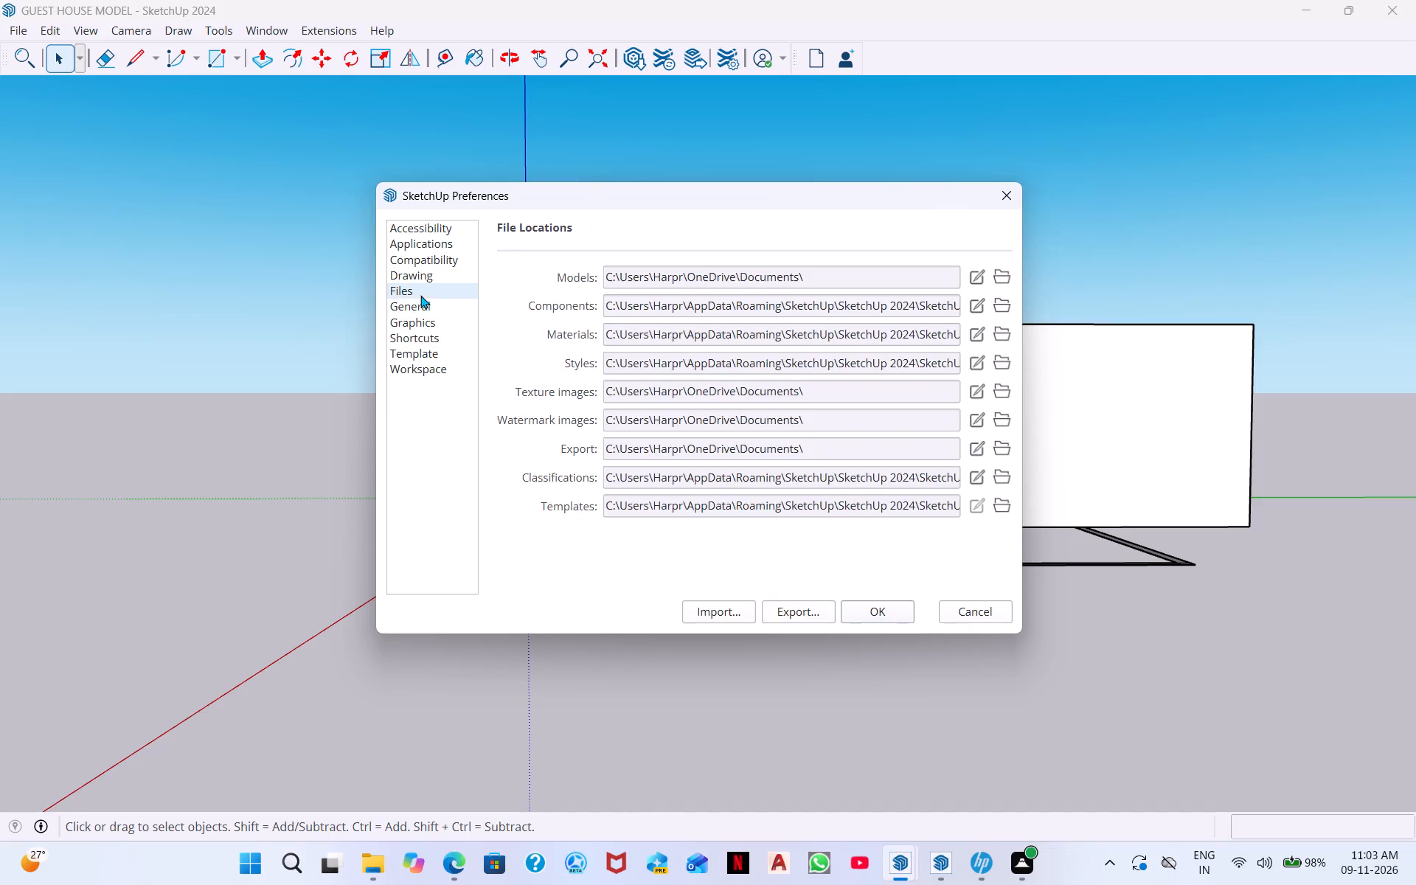
{"action": "left_click", "coordinate": [418, 281]}
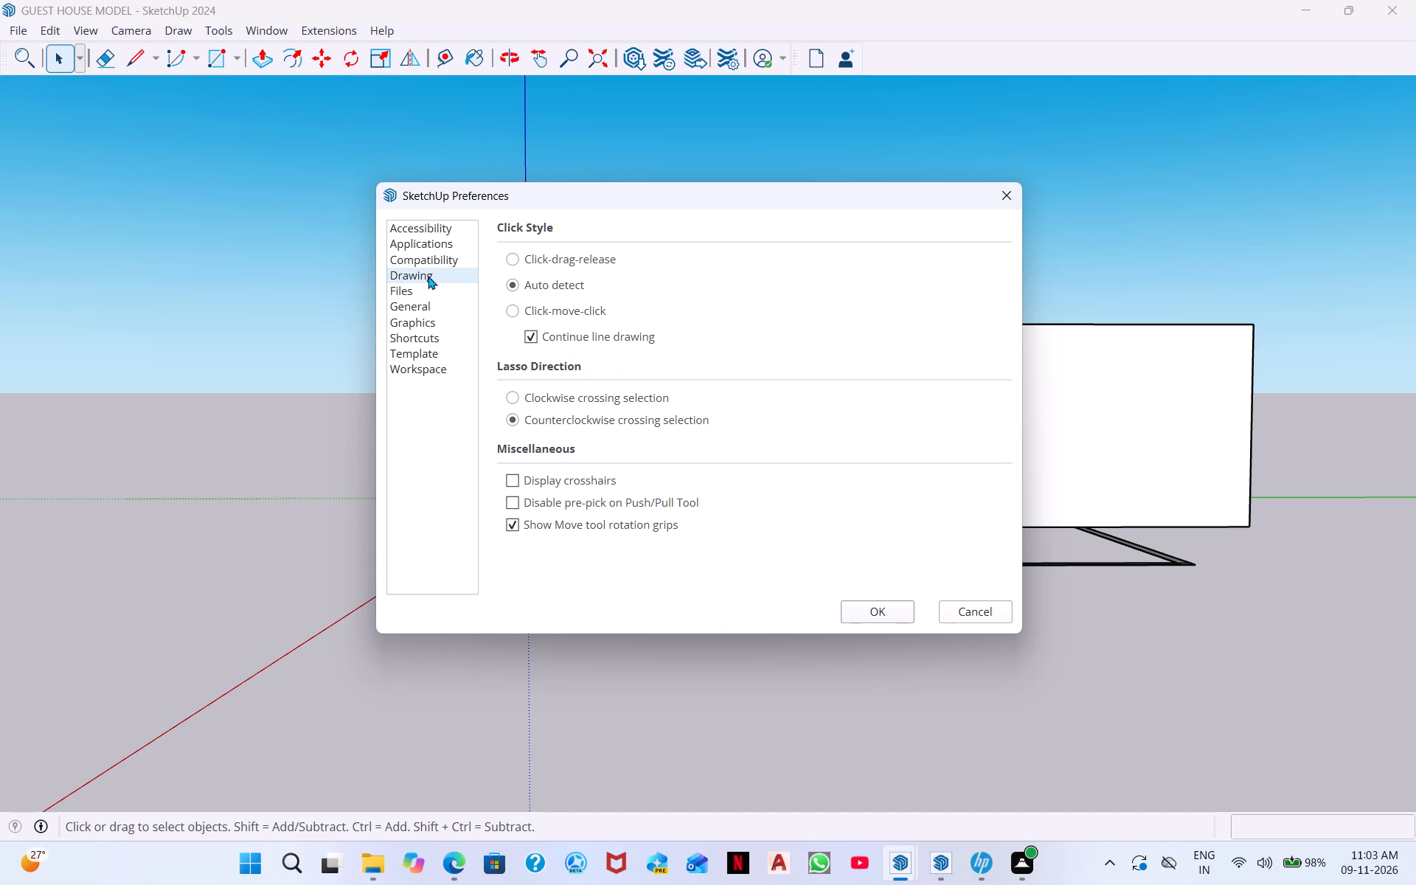
{"action": "left_click", "coordinate": [409, 255]}
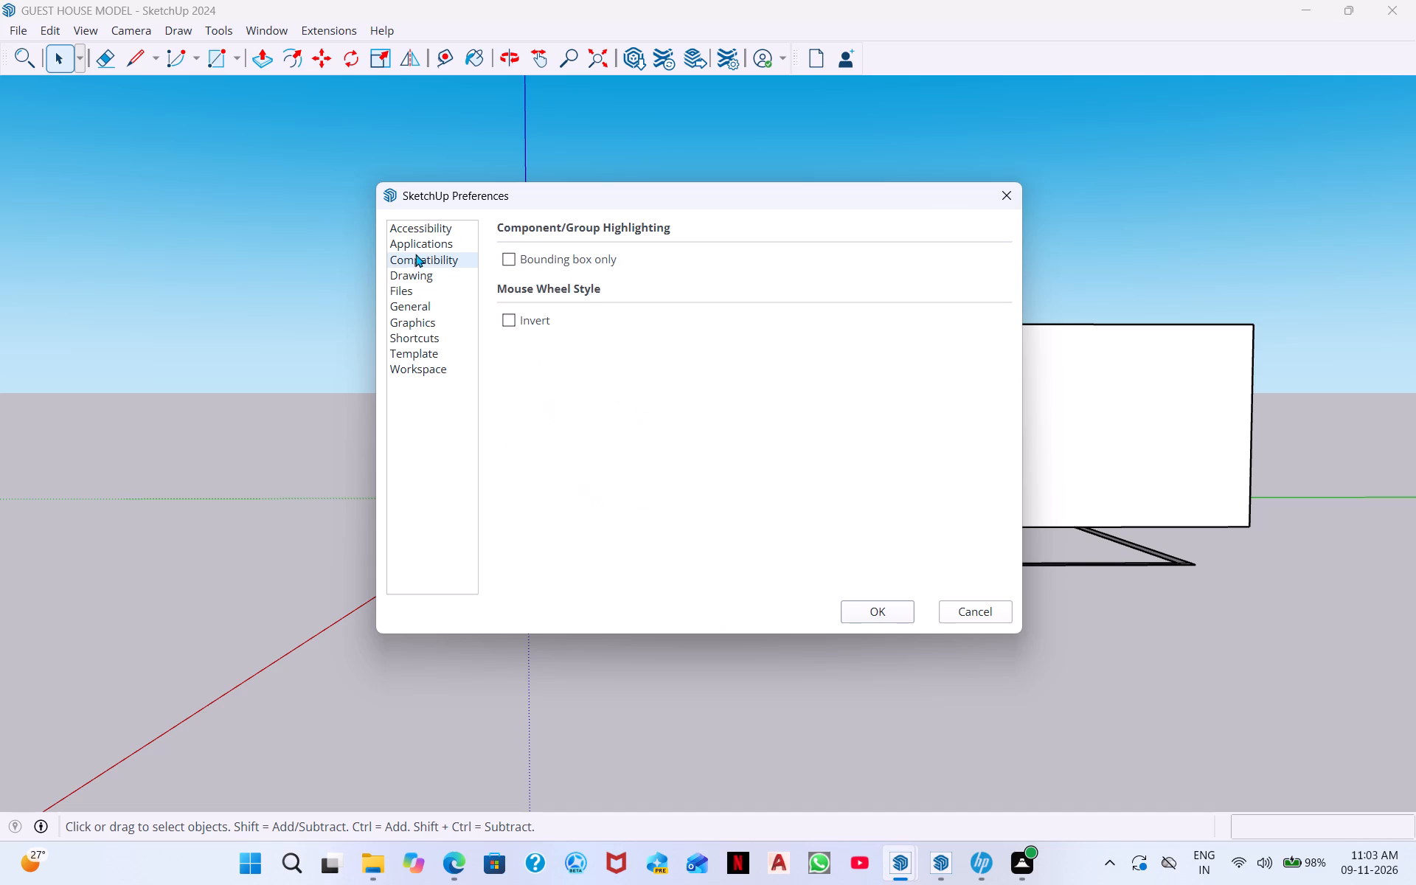
{"action": "left_click", "coordinate": [427, 245]}
{"action": "left_click", "coordinate": [430, 229]}
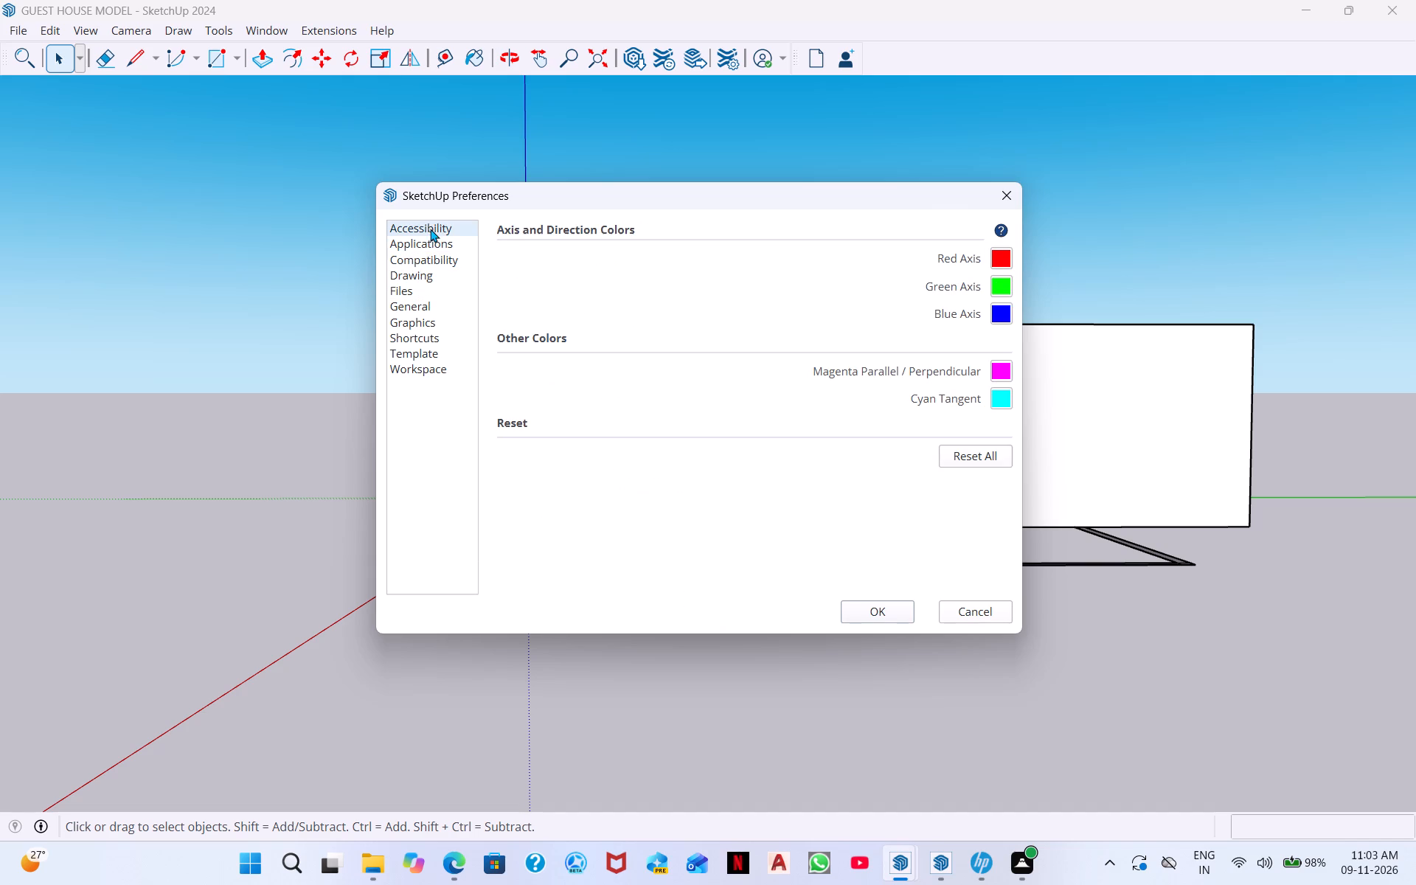
{"action": "left_click", "coordinate": [436, 262]}
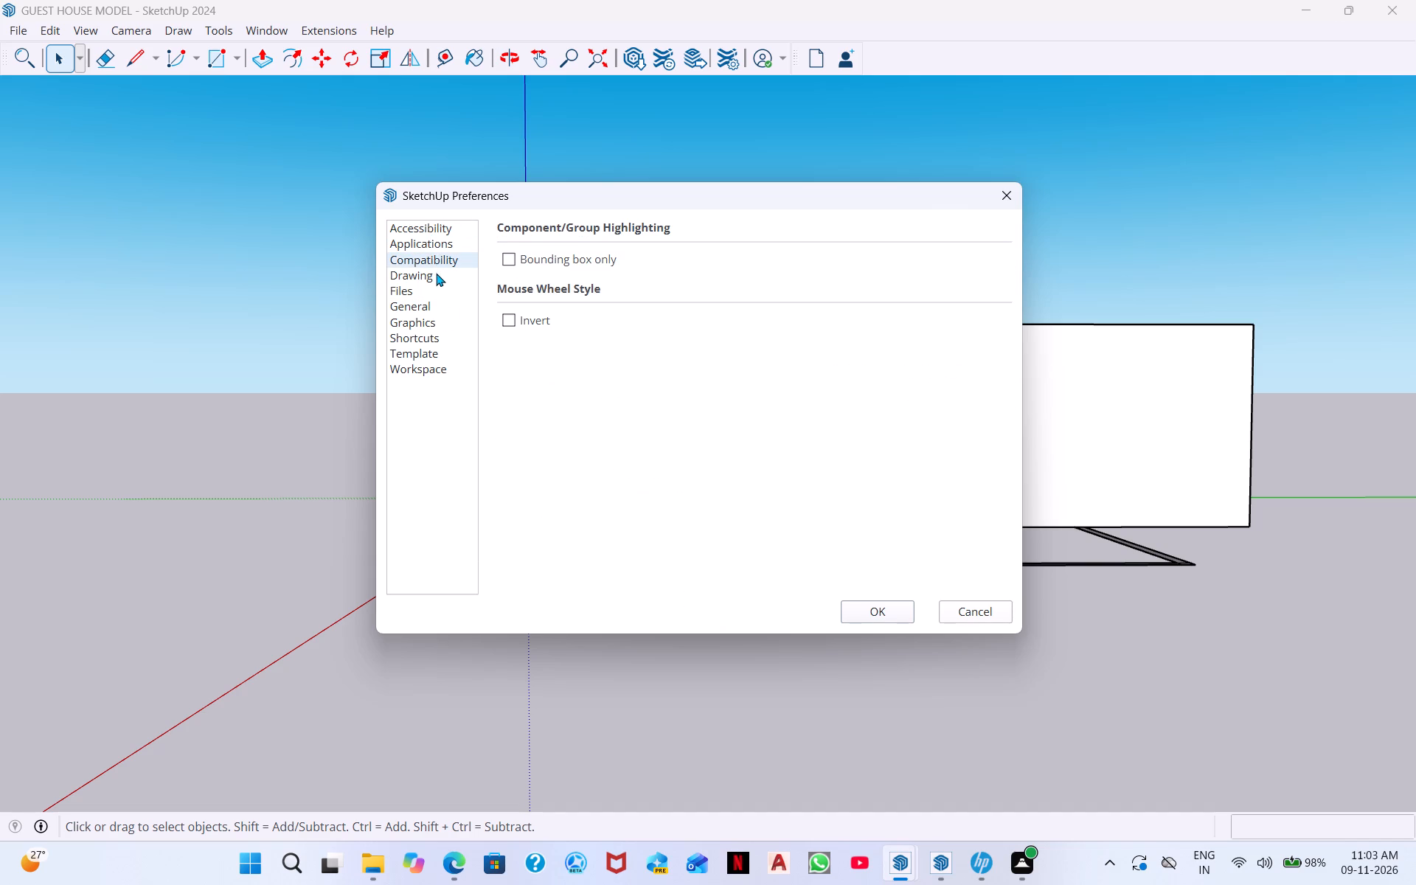
{"action": "left_click", "coordinate": [436, 273]}
{"action": "left_click", "coordinate": [426, 295]}
{"action": "left_click", "coordinate": [414, 306]}
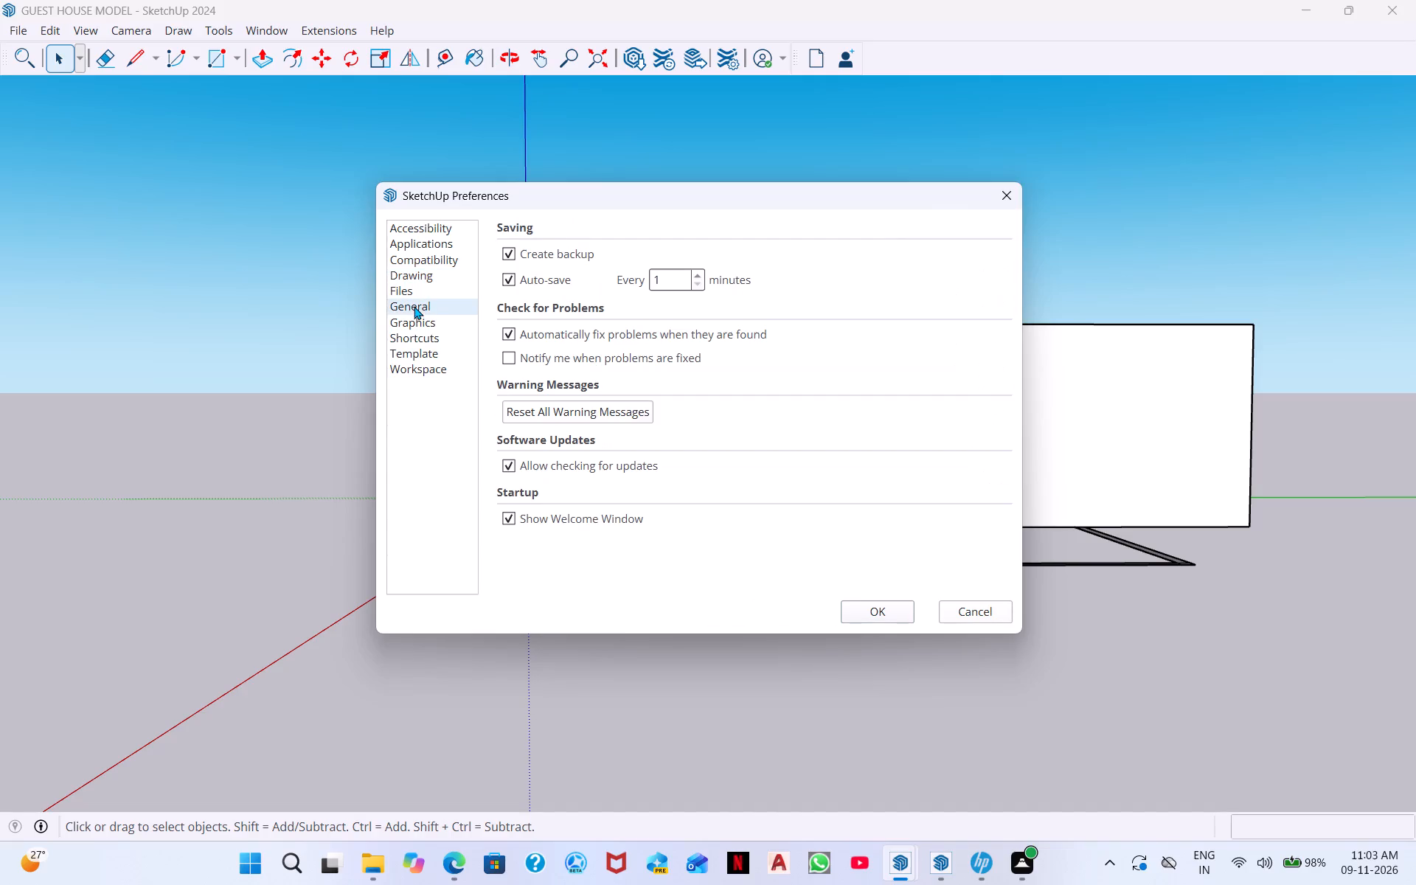
{"action": "left_click", "coordinate": [397, 328]}
{"action": "left_click", "coordinate": [405, 346]}
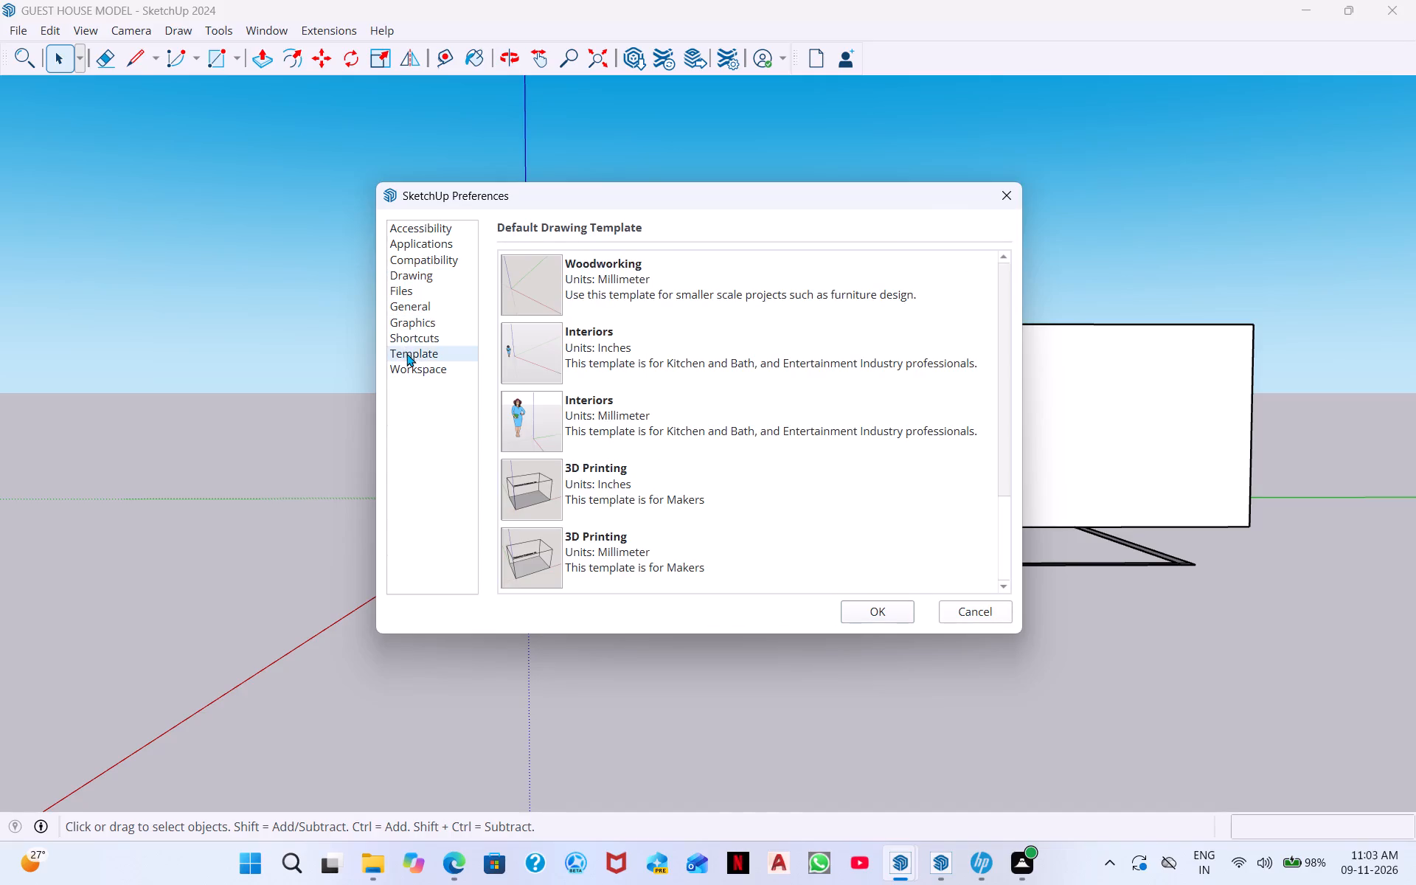
{"action": "left_click", "coordinate": [414, 333]}
{"action": "left_click", "coordinate": [407, 368]}
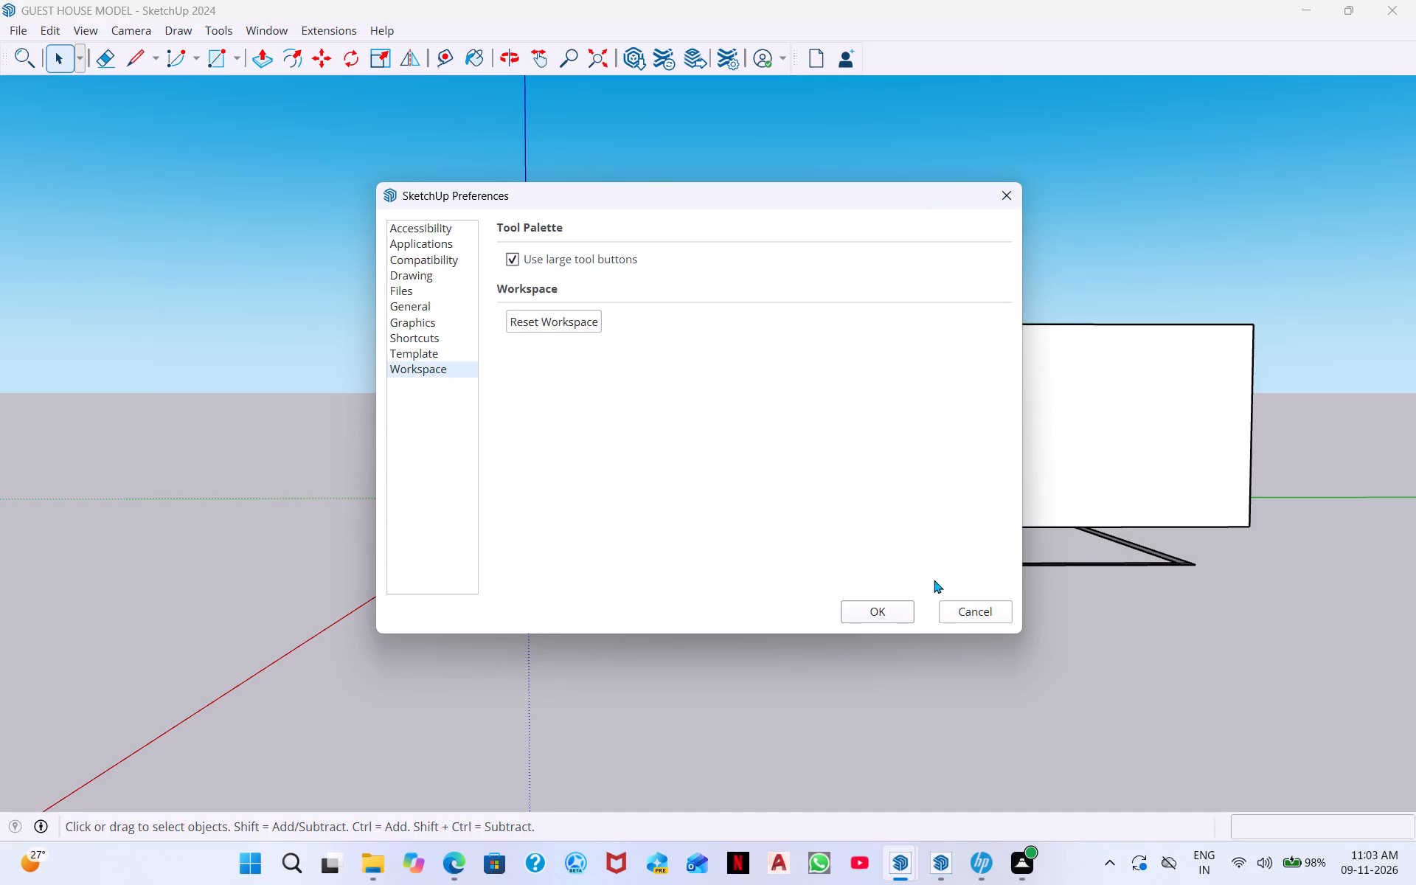
{"action": "left_click", "coordinate": [1006, 190]}
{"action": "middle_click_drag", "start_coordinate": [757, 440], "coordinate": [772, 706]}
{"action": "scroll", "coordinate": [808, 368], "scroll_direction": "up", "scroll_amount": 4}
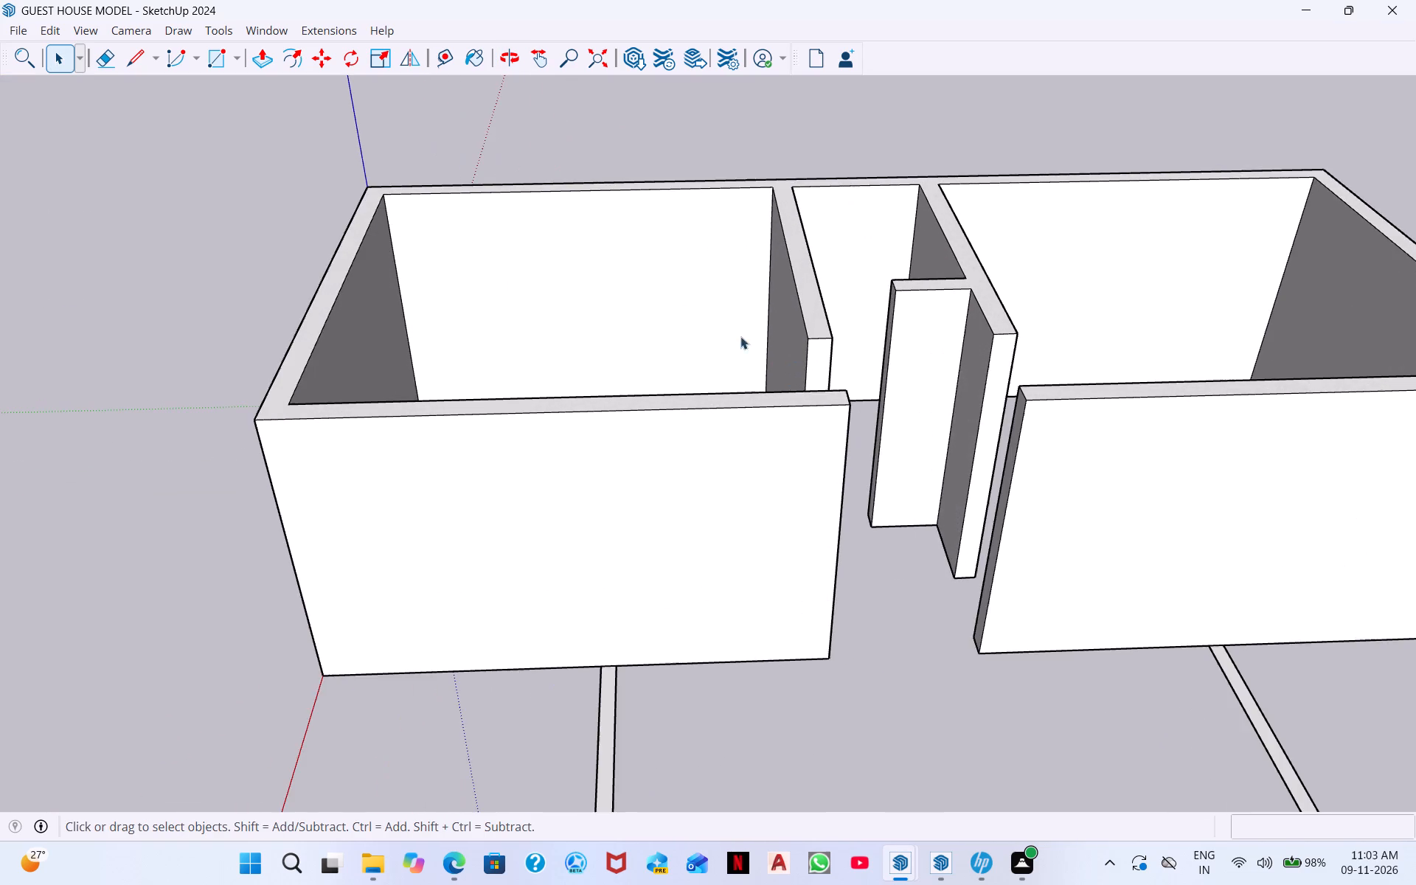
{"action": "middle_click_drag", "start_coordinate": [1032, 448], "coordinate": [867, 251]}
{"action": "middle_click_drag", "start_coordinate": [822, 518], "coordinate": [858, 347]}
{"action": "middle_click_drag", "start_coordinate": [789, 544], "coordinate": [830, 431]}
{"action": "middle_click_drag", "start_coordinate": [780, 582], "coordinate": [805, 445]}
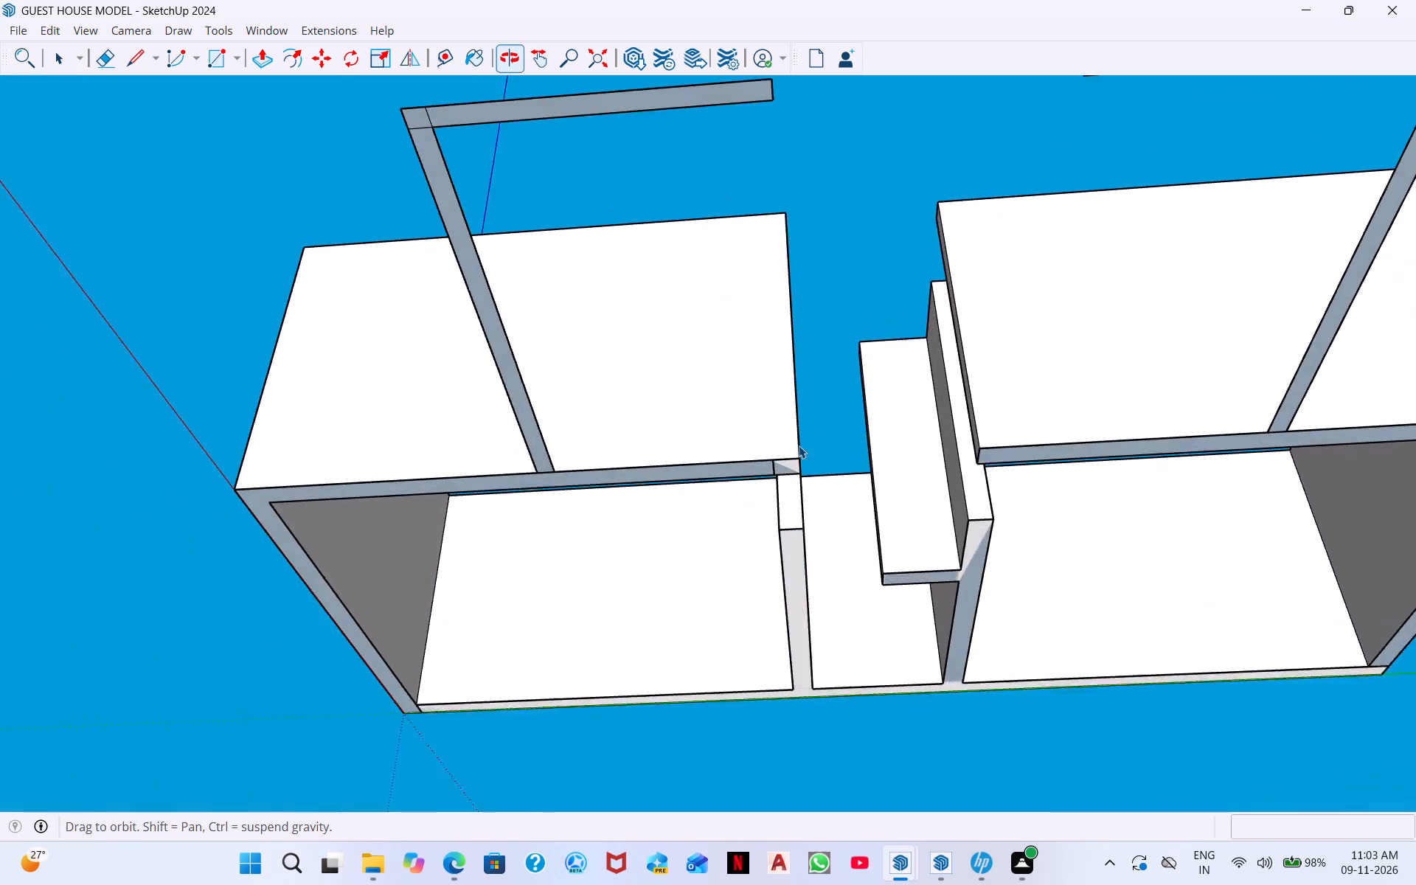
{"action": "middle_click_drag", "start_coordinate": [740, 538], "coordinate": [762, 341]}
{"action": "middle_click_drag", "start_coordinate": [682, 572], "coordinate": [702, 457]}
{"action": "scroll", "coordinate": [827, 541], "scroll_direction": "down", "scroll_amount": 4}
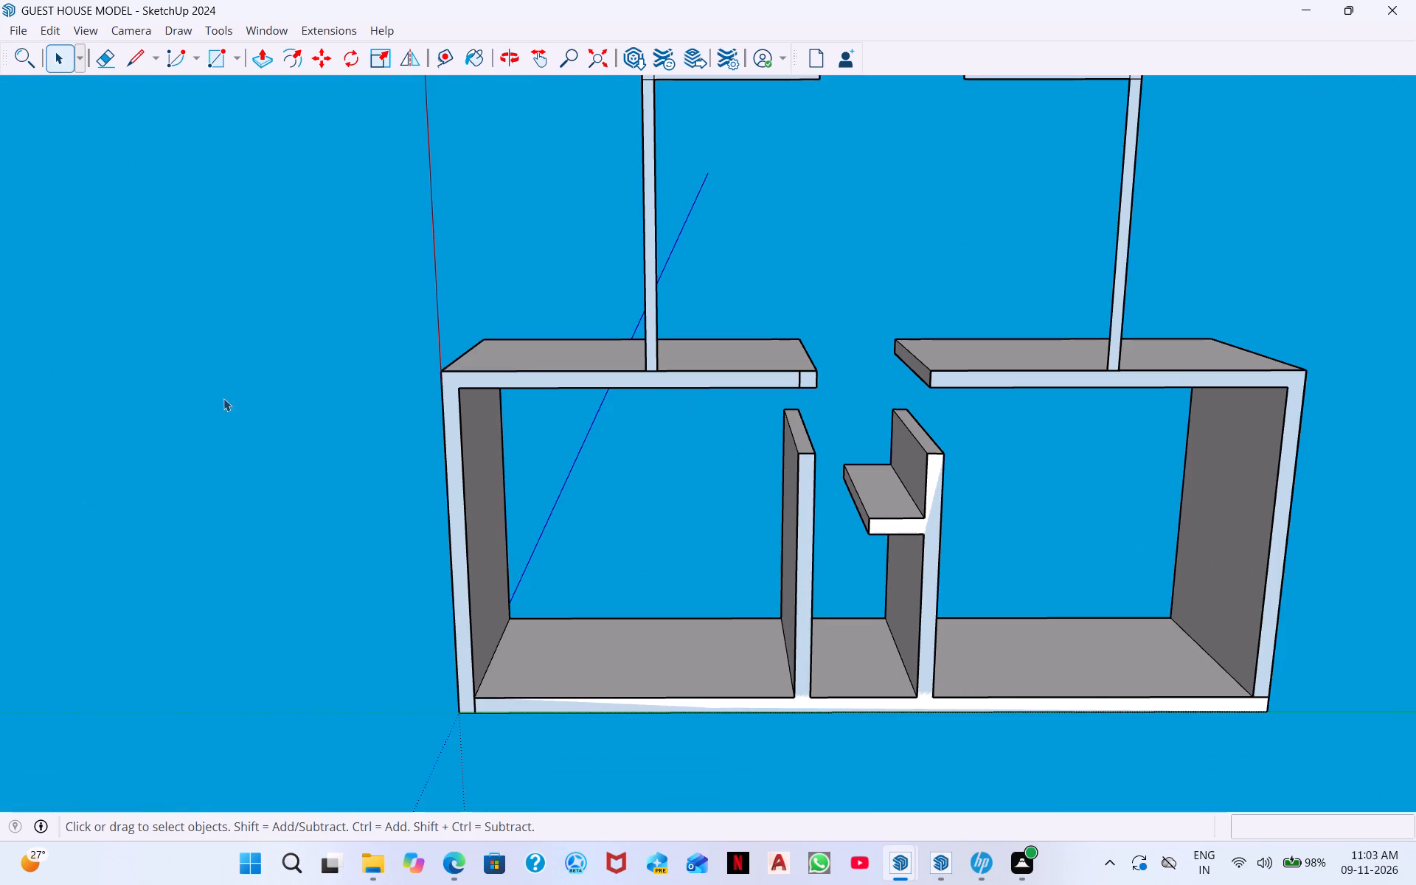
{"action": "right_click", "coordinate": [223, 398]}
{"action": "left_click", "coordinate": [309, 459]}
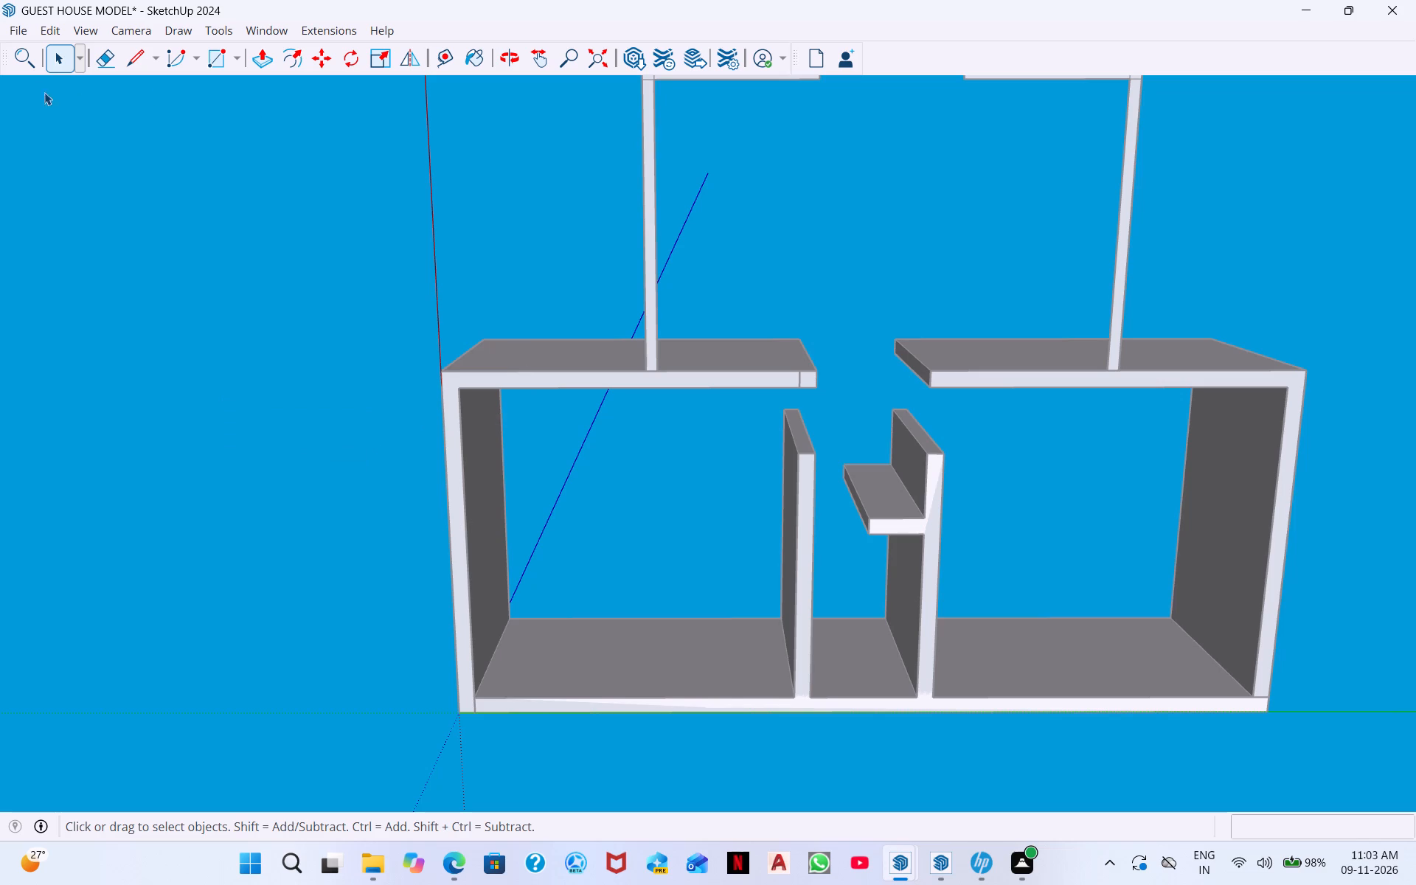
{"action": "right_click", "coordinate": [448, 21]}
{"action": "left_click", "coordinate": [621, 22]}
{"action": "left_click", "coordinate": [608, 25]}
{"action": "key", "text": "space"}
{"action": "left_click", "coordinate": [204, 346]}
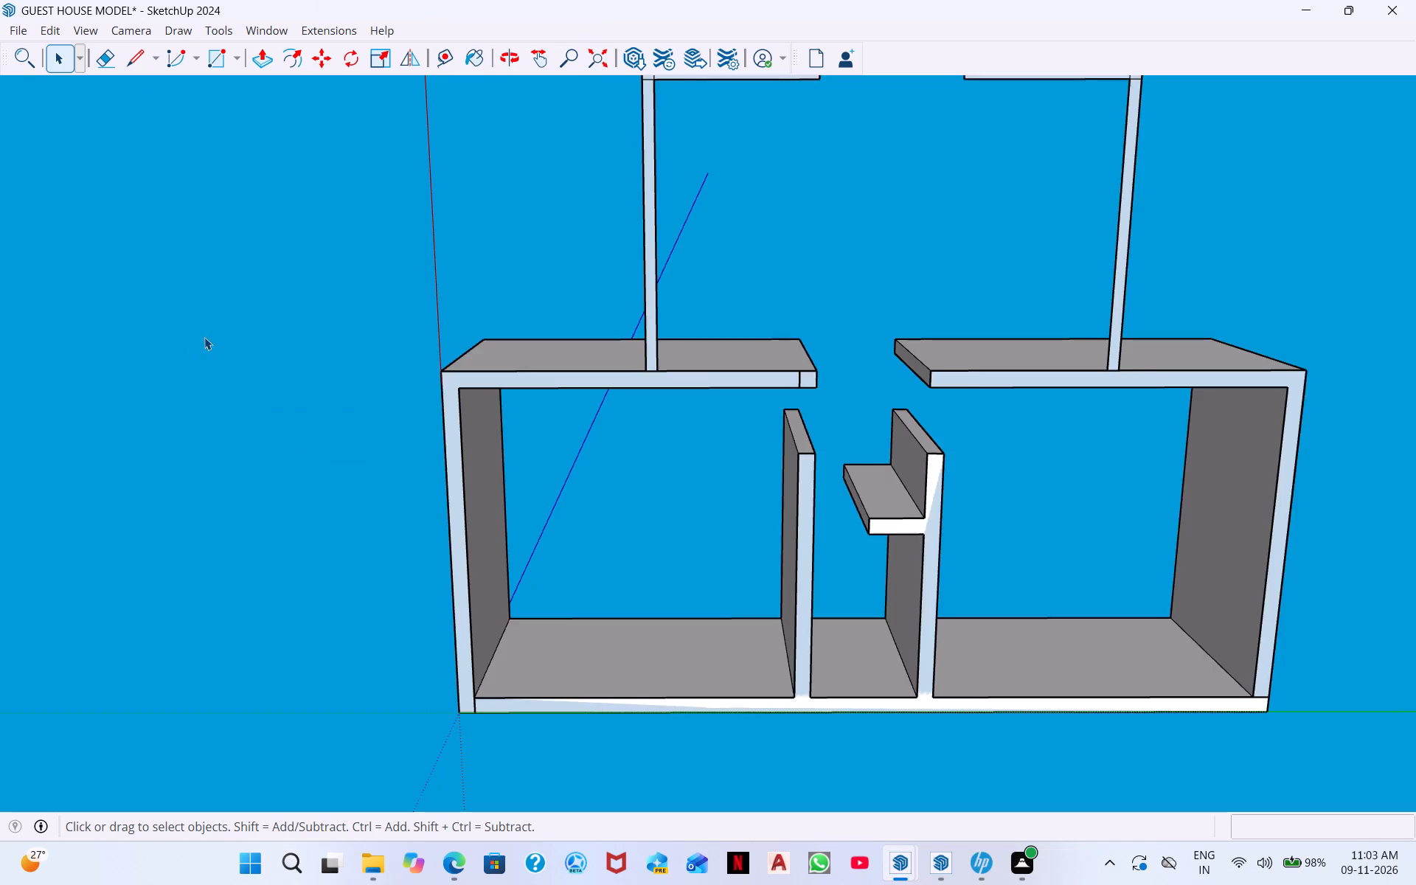
Display the Large Tool Set in the workspace.
{"action": "middle_click_drag", "start_coordinate": [208, 355], "coordinate": [235, 541]}
{"action": "middle_click_drag", "start_coordinate": [332, 375], "coordinate": [300, 884]}
{"action": "left_click", "coordinate": [493, 6]}
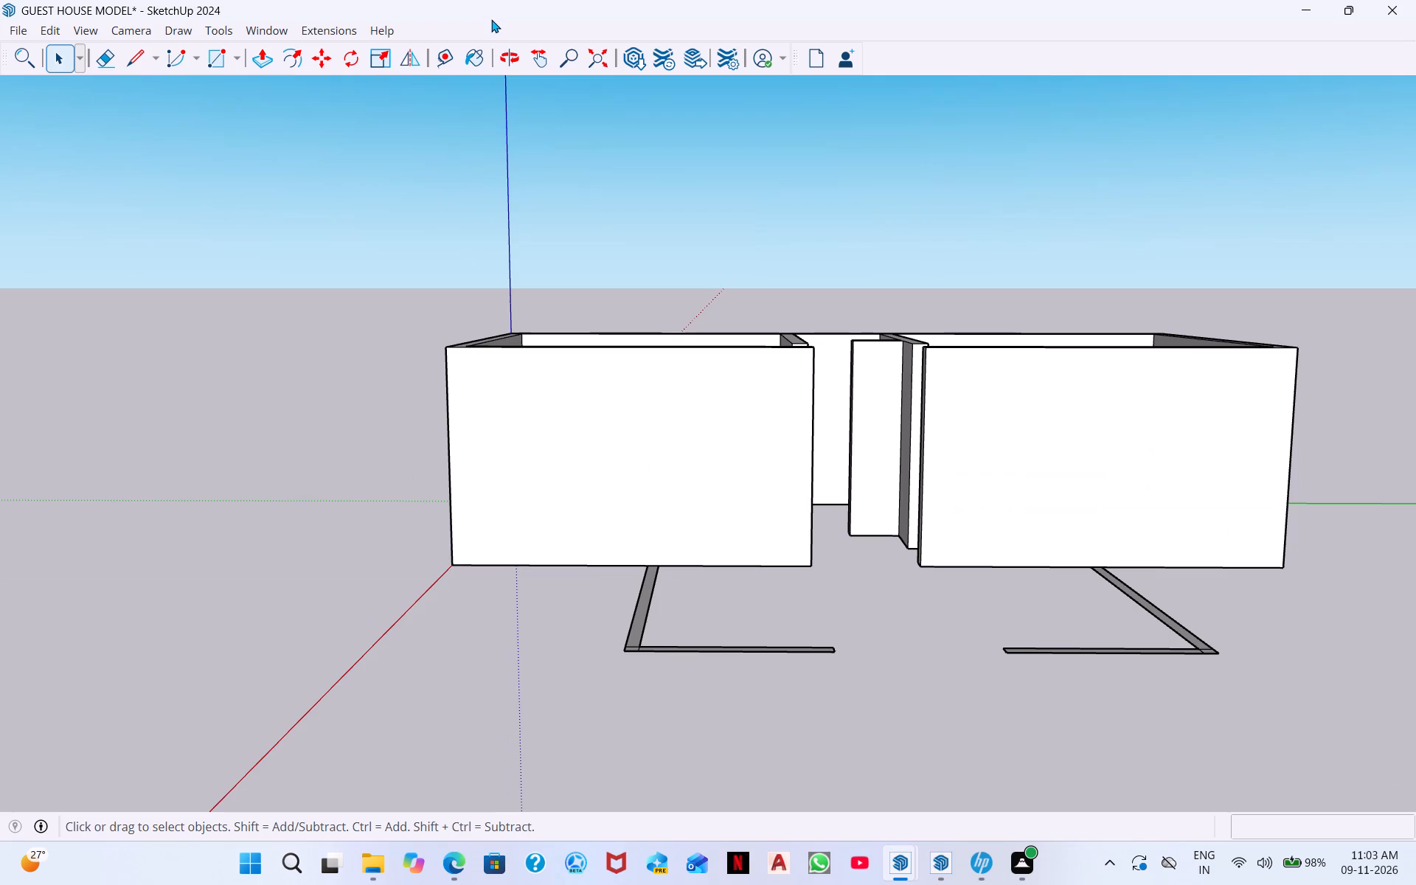
{"action": "right_click", "coordinate": [492, 27]}
{"action": "left_click", "coordinate": [532, 263]}
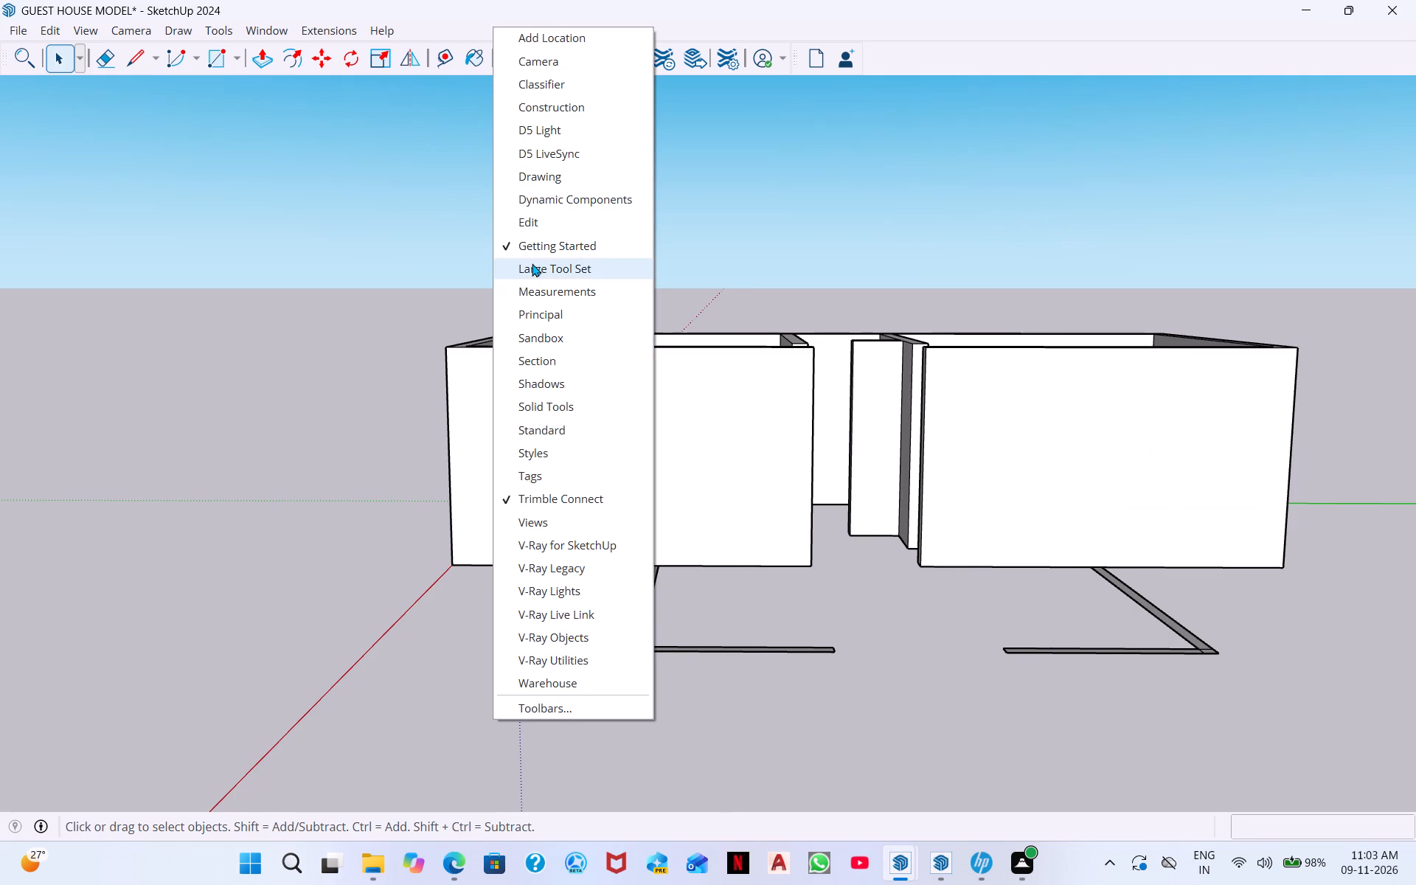
Make a new group and draw a 38' by 16' 3" floor rectangle across the underside of the enclosed walls.
{"action": "middle_click_drag", "start_coordinate": [608, 471], "coordinate": [556, 170]}
{"action": "middle_click_drag", "start_coordinate": [430, 533], "coordinate": [476, 241]}
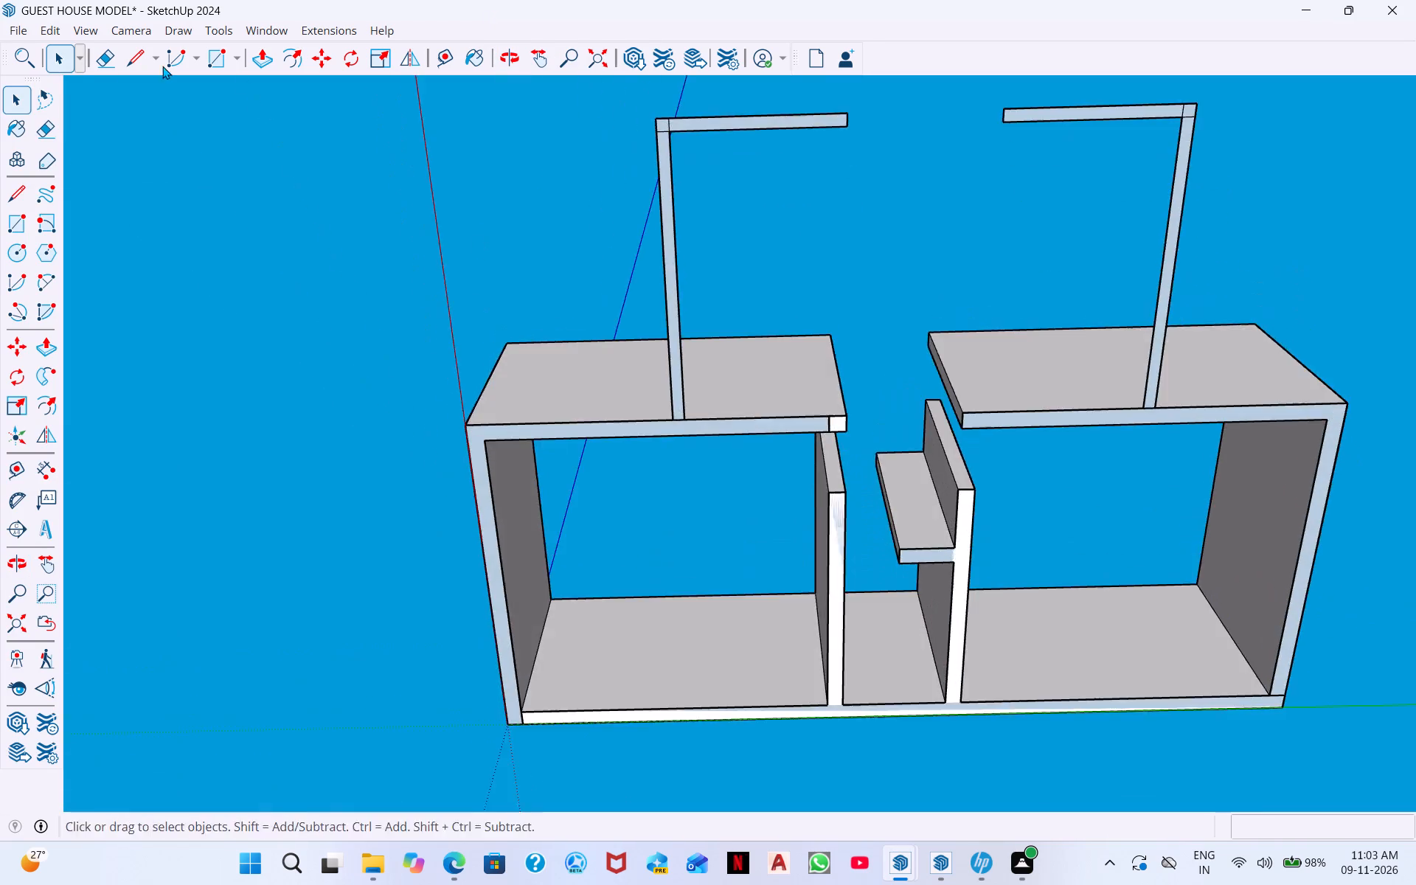
{"action": "middle_click_drag", "start_coordinate": [136, 175], "coordinate": [109, 8]}
{"action": "right_click", "coordinate": [275, 392]}
{"action": "left_click", "coordinate": [369, 450]}
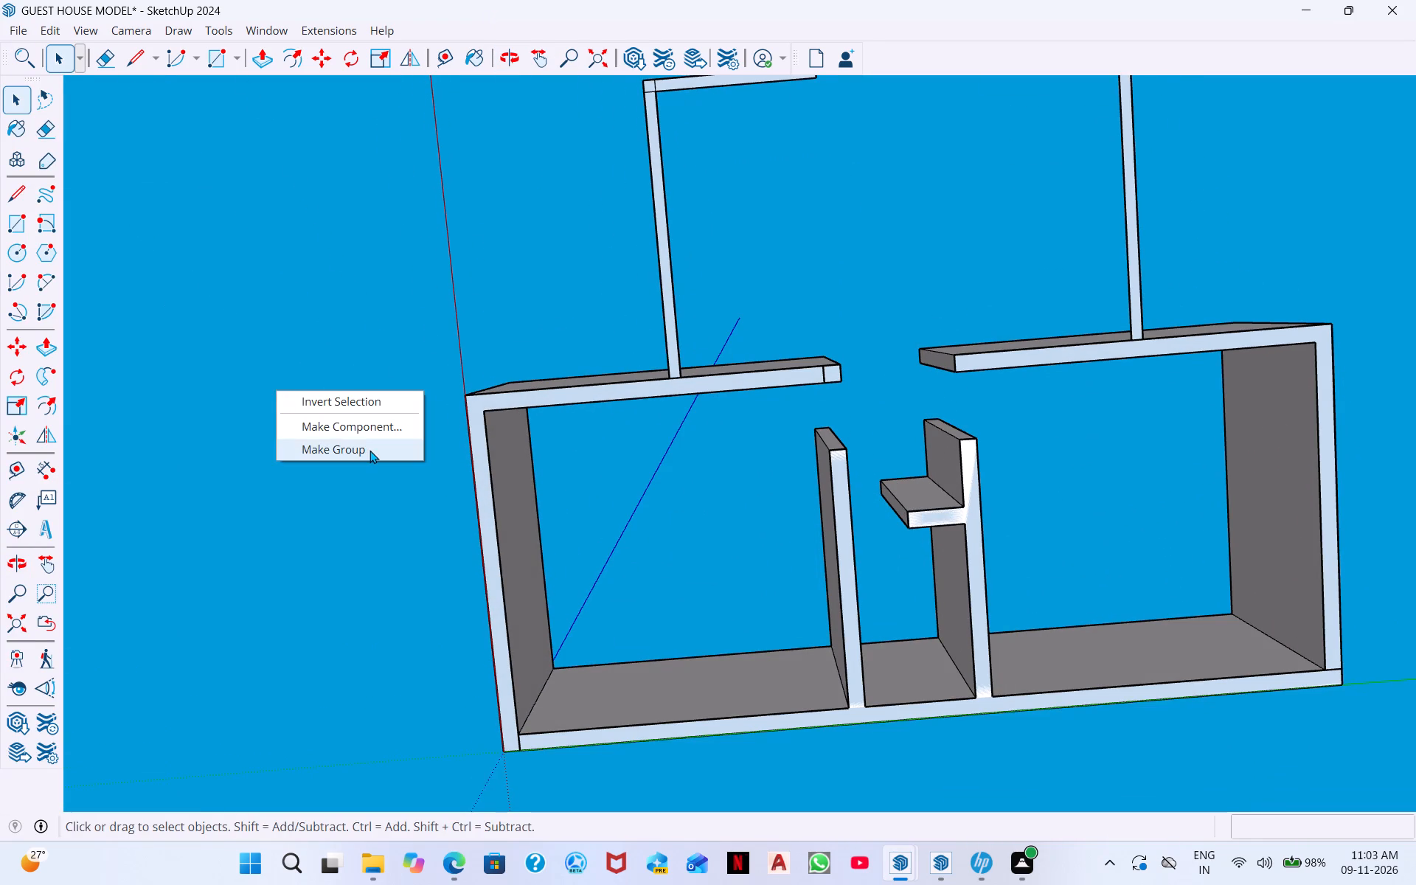
{"action": "left_click", "coordinate": [18, 220]}
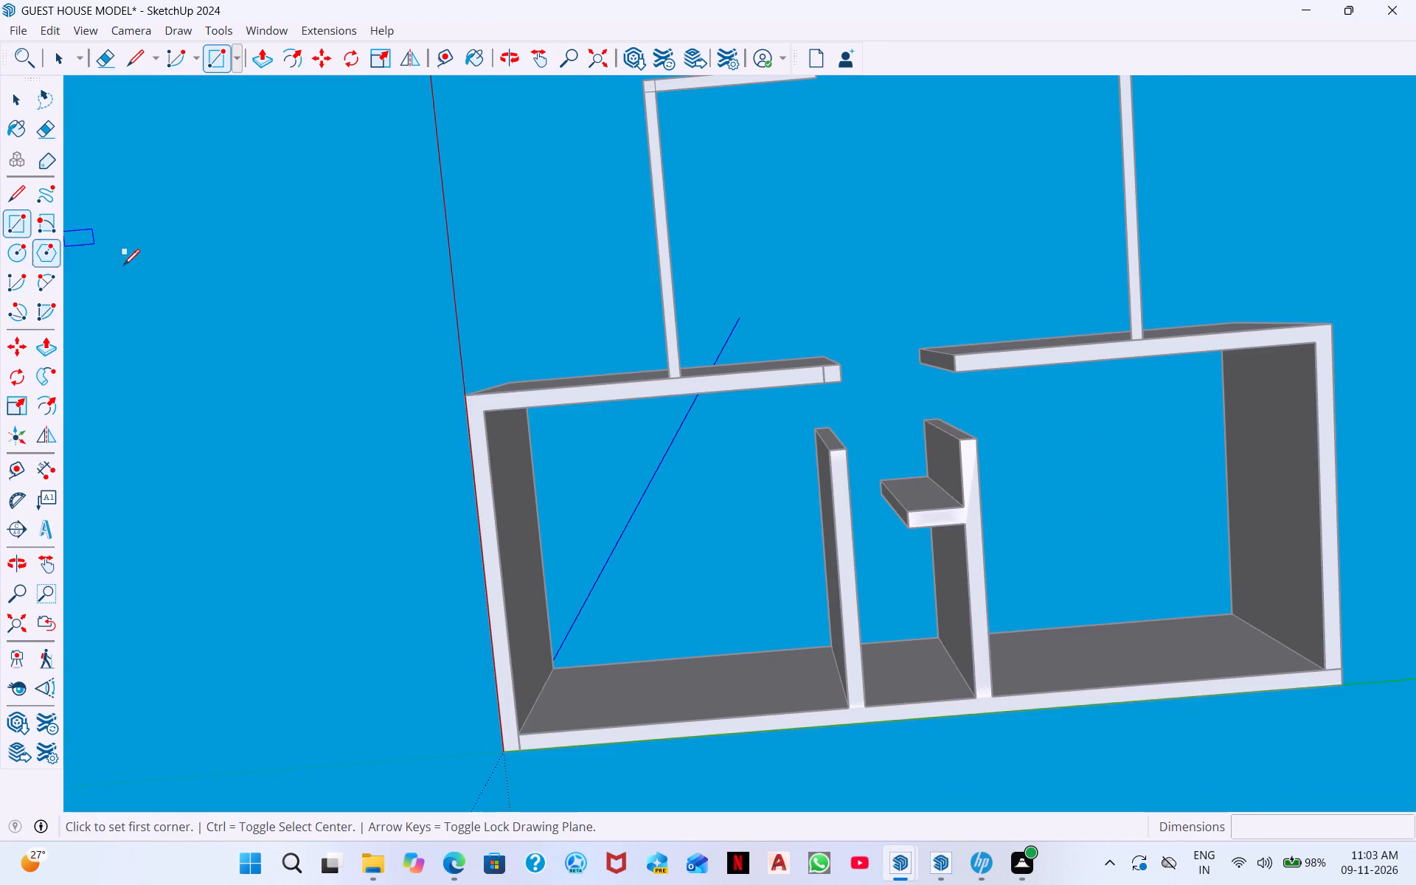
{"action": "left_click", "coordinate": [466, 399]}
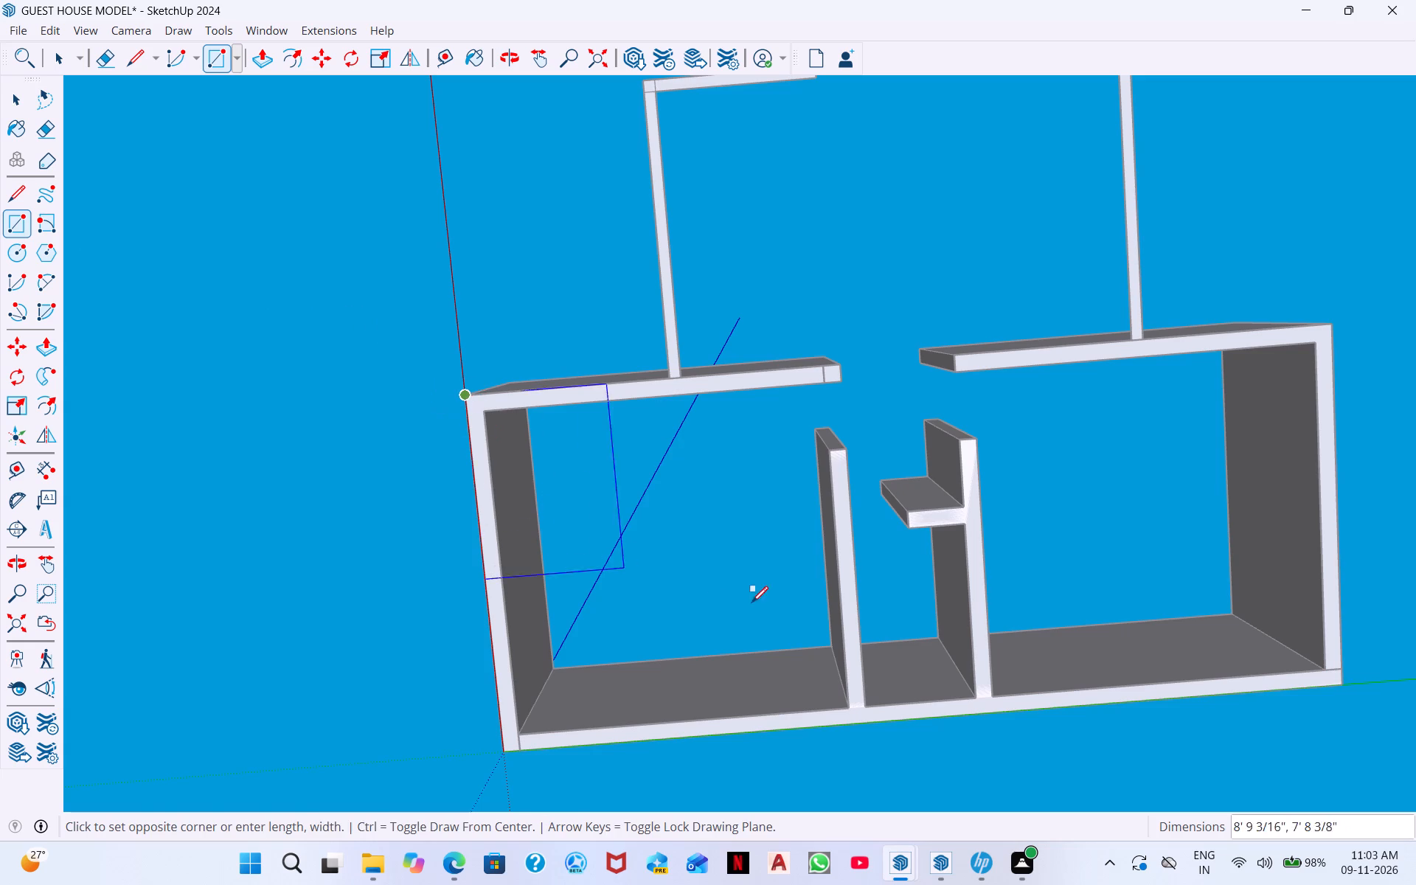
{"action": "left_click", "coordinate": [1342, 686]}
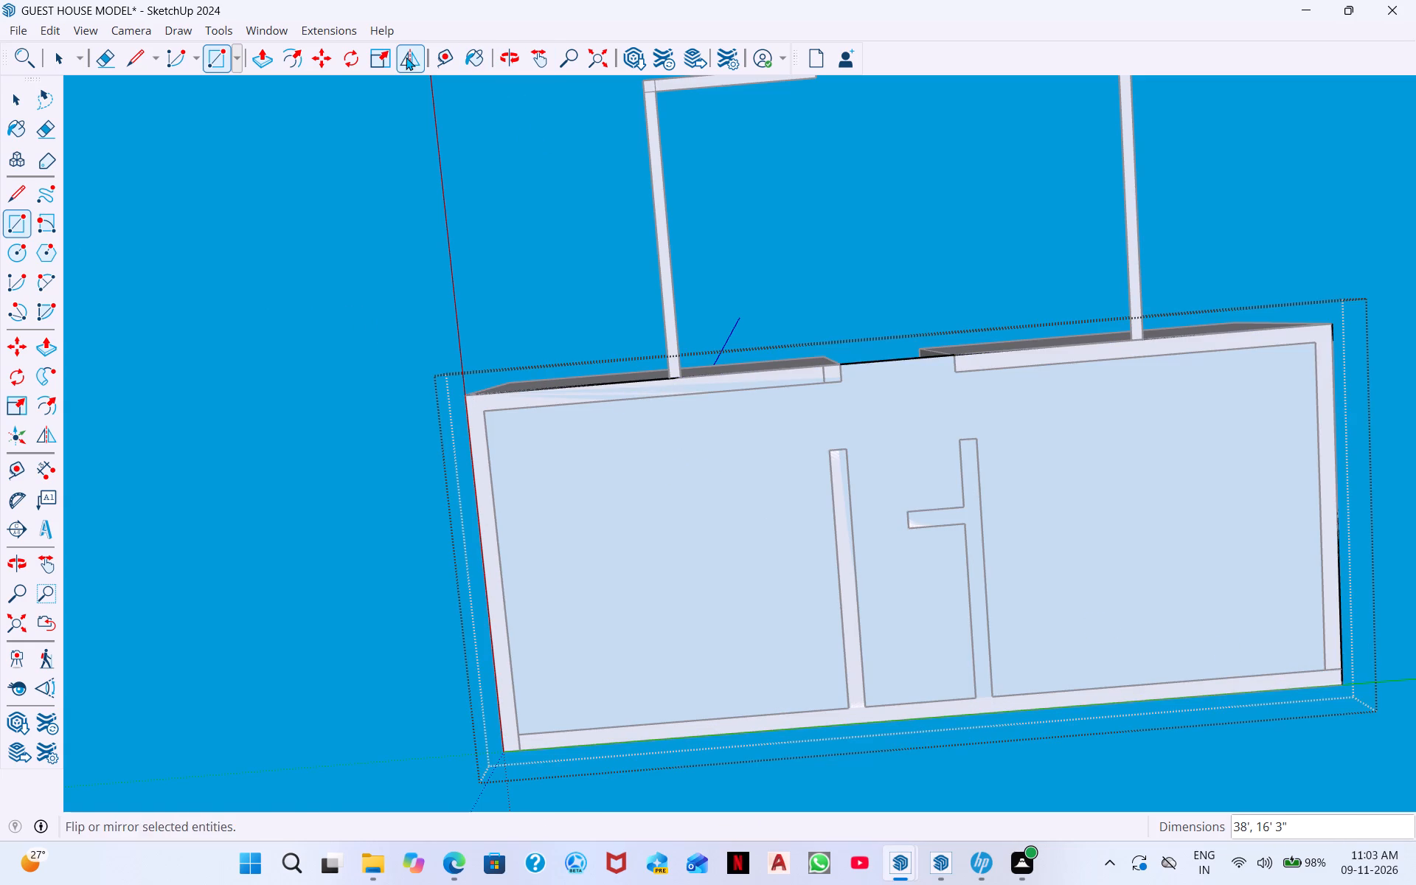
Extrude the floor rectangle downward with Push/Pull into a slab about 4 3/16" thick beneath the walls.
{"action": "left_click", "coordinate": [257, 65]}
{"action": "left_click", "coordinate": [573, 479]}
{"action": "middle_click_drag", "start_coordinate": [617, 538], "coordinate": [611, 629]}
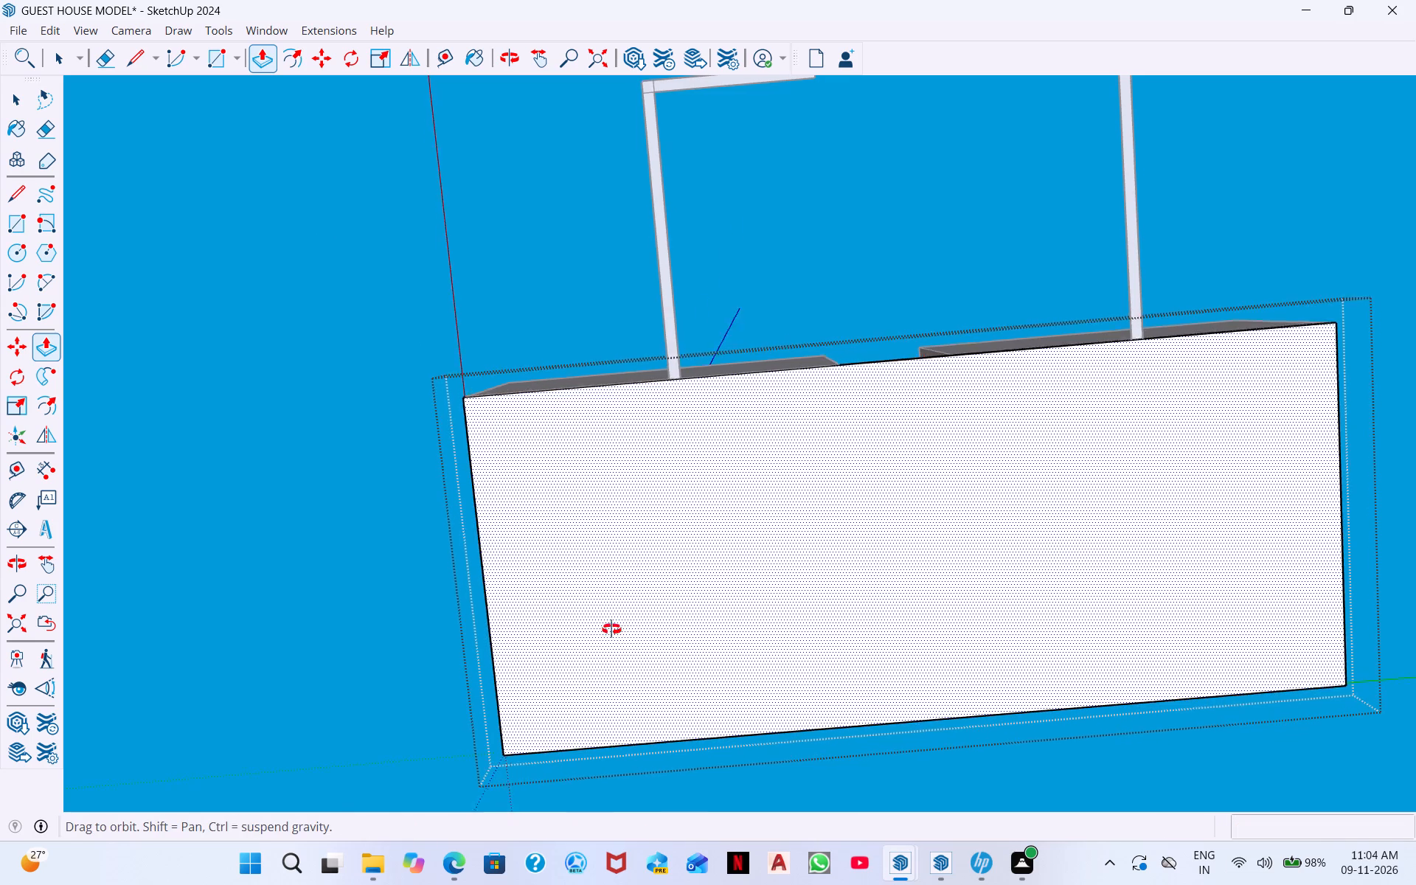
{"action": "middle_click_drag", "start_coordinate": [611, 629], "coordinate": [624, 850]}
{"action": "middle_click_drag", "start_coordinate": [673, 640], "coordinate": [678, 880]}
{"action": "middle_click_drag", "start_coordinate": [735, 642], "coordinate": [735, 718]}
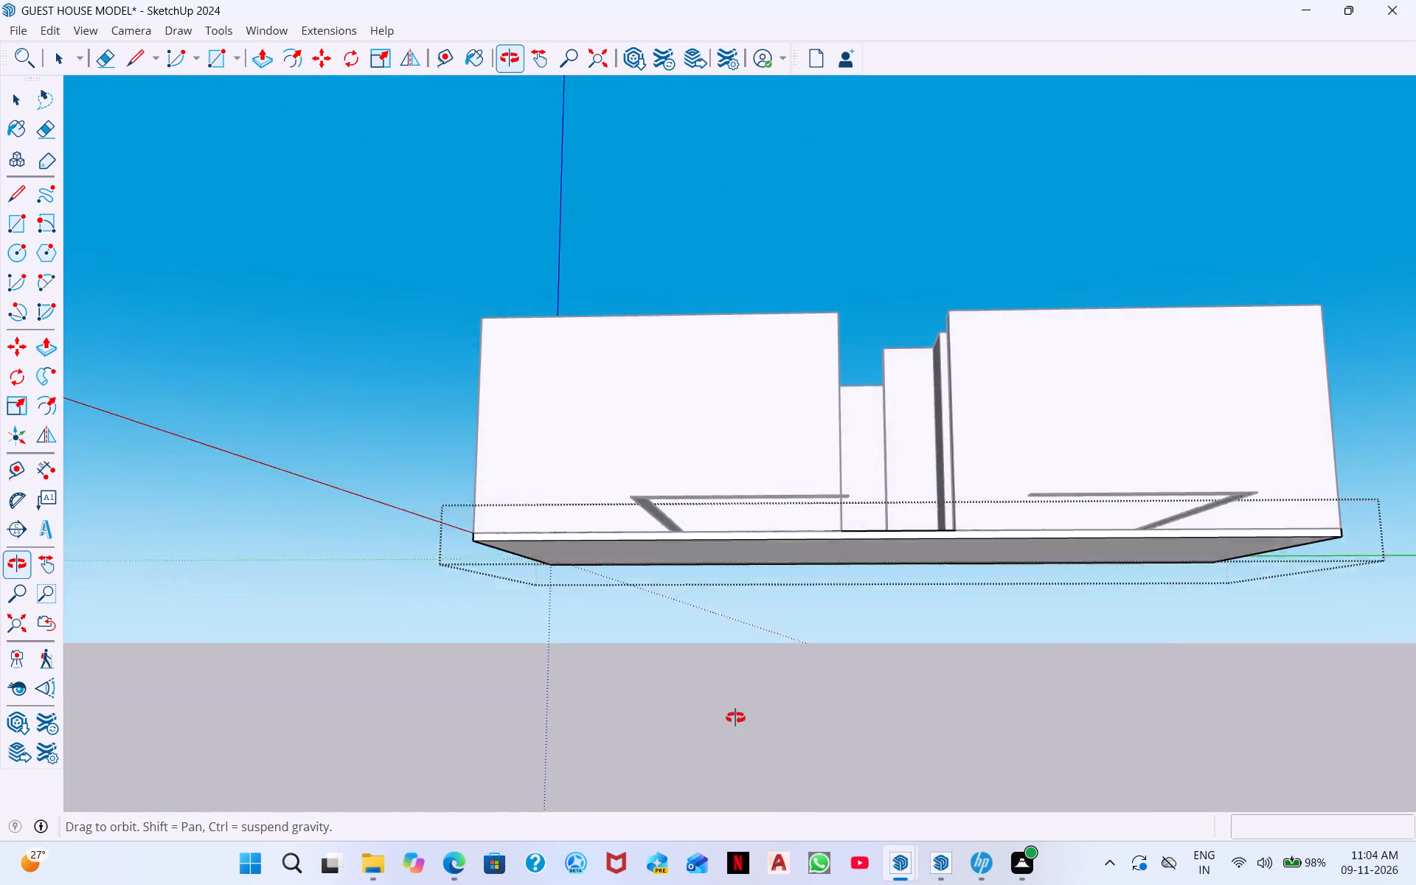
{"action": "middle_click_drag", "start_coordinate": [735, 718], "coordinate": [737, 743]}
{"action": "scroll", "coordinate": [769, 528], "scroll_direction": "up", "scroll_amount": 5}
{"action": "middle_click_drag", "start_coordinate": [993, 602], "coordinate": [955, 709]}
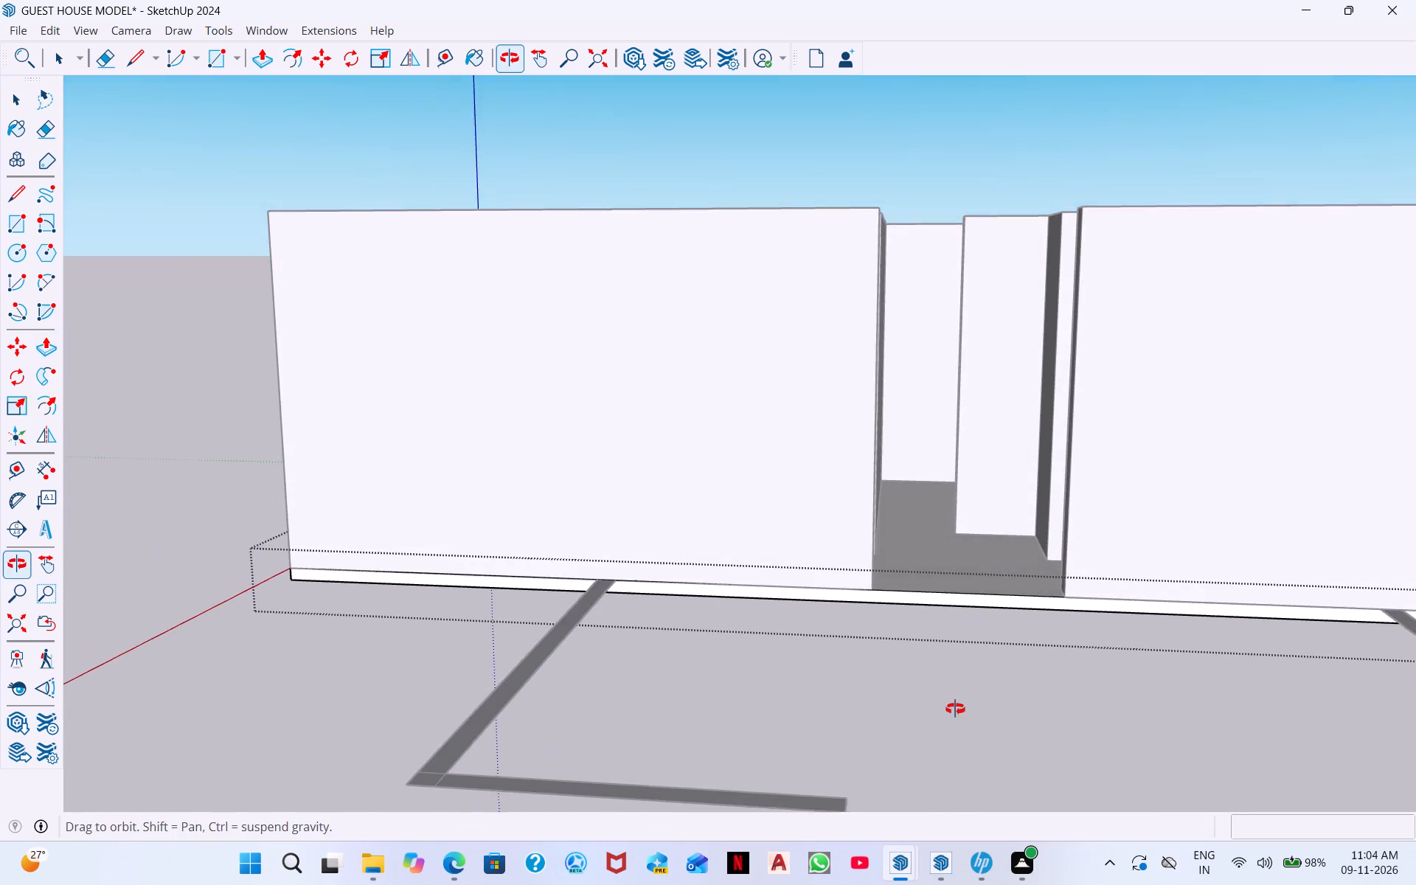
{"action": "middle_click_drag", "start_coordinate": [955, 709], "coordinate": [955, 704]}
{"action": "scroll", "coordinate": [960, 630], "scroll_direction": "up", "scroll_amount": 5}
{"action": "key", "text": "space"}
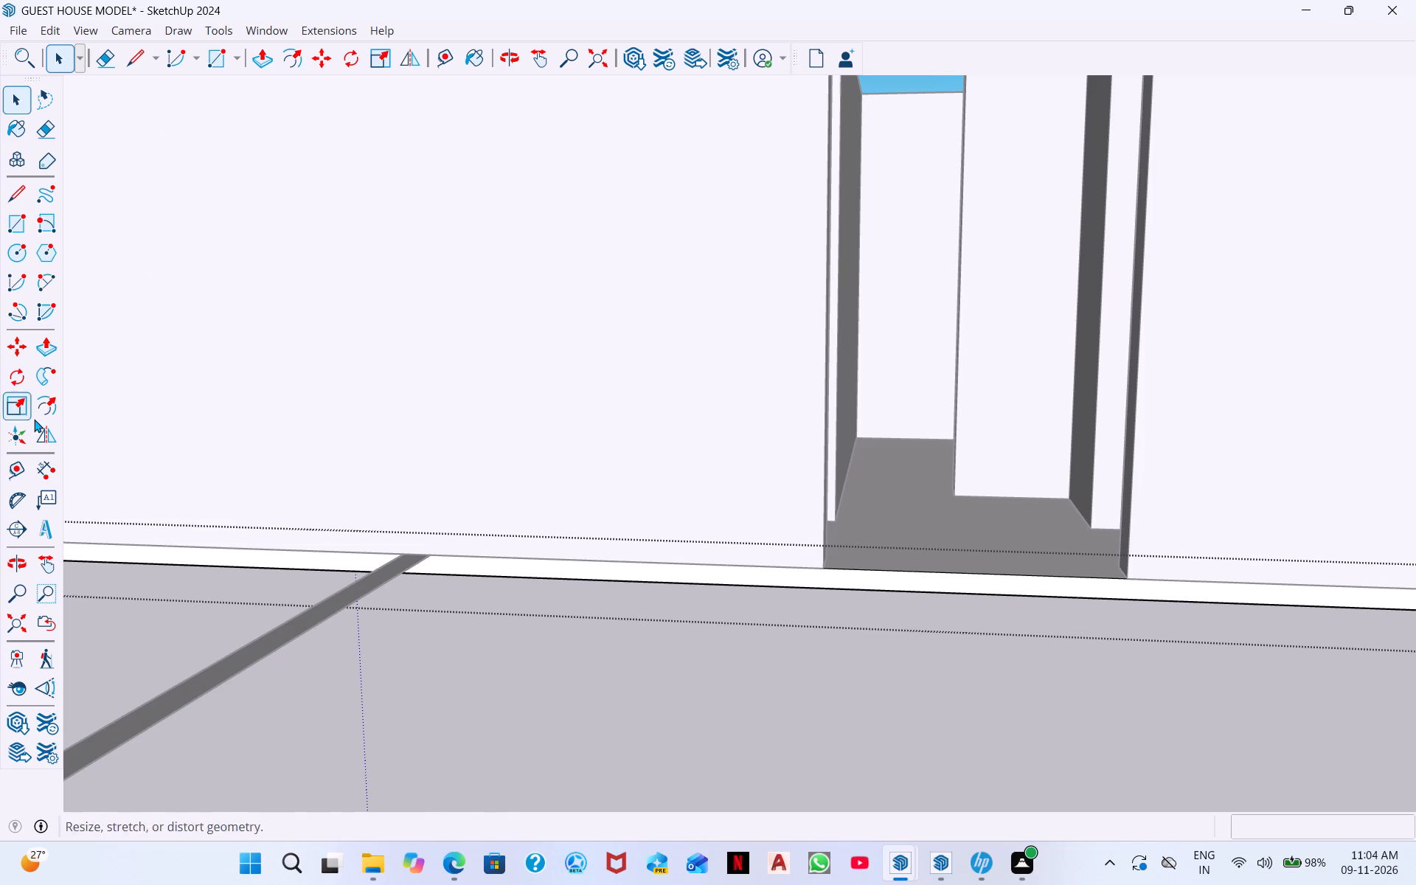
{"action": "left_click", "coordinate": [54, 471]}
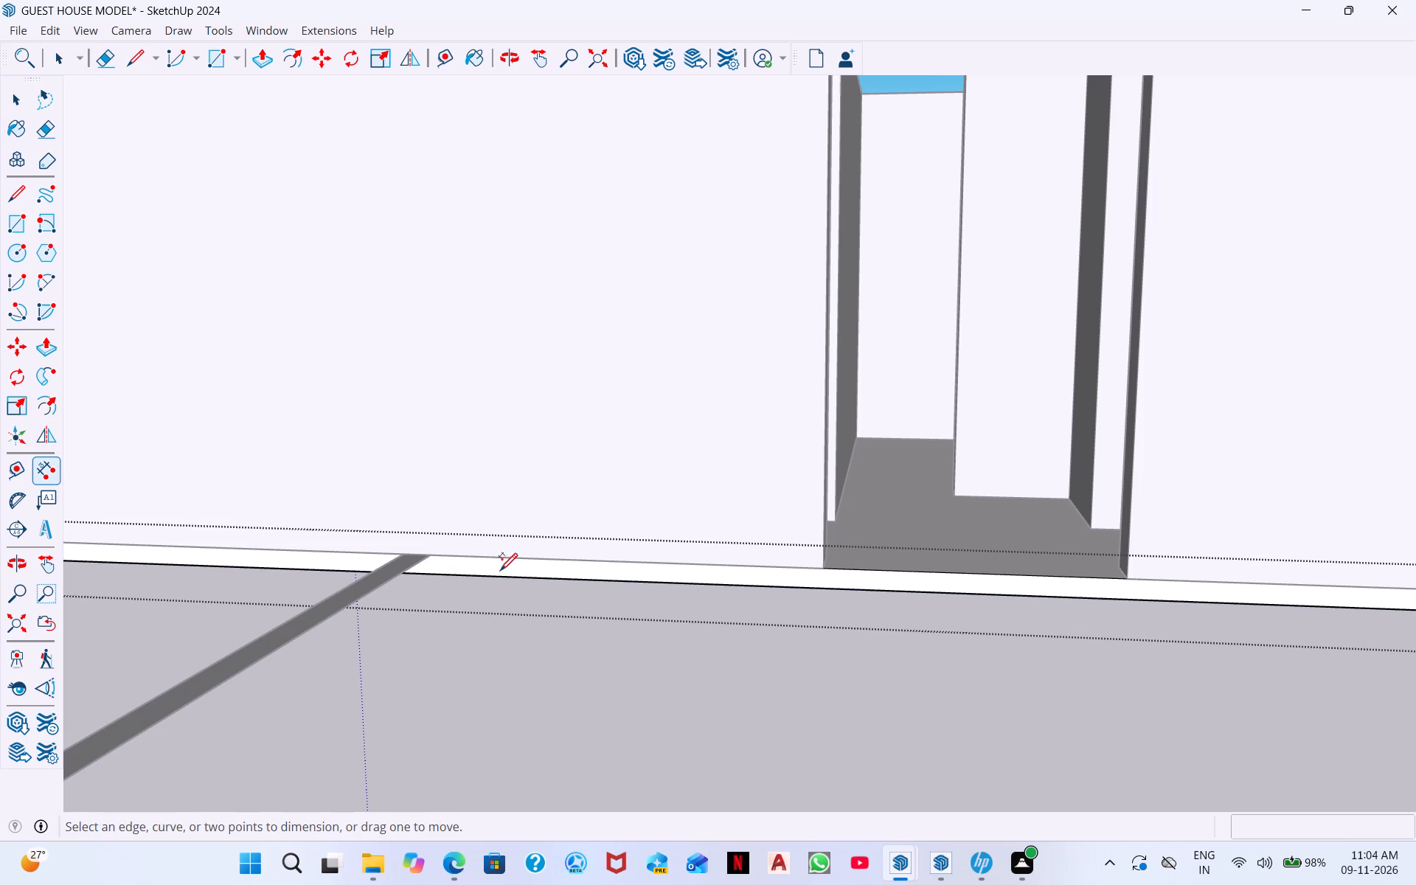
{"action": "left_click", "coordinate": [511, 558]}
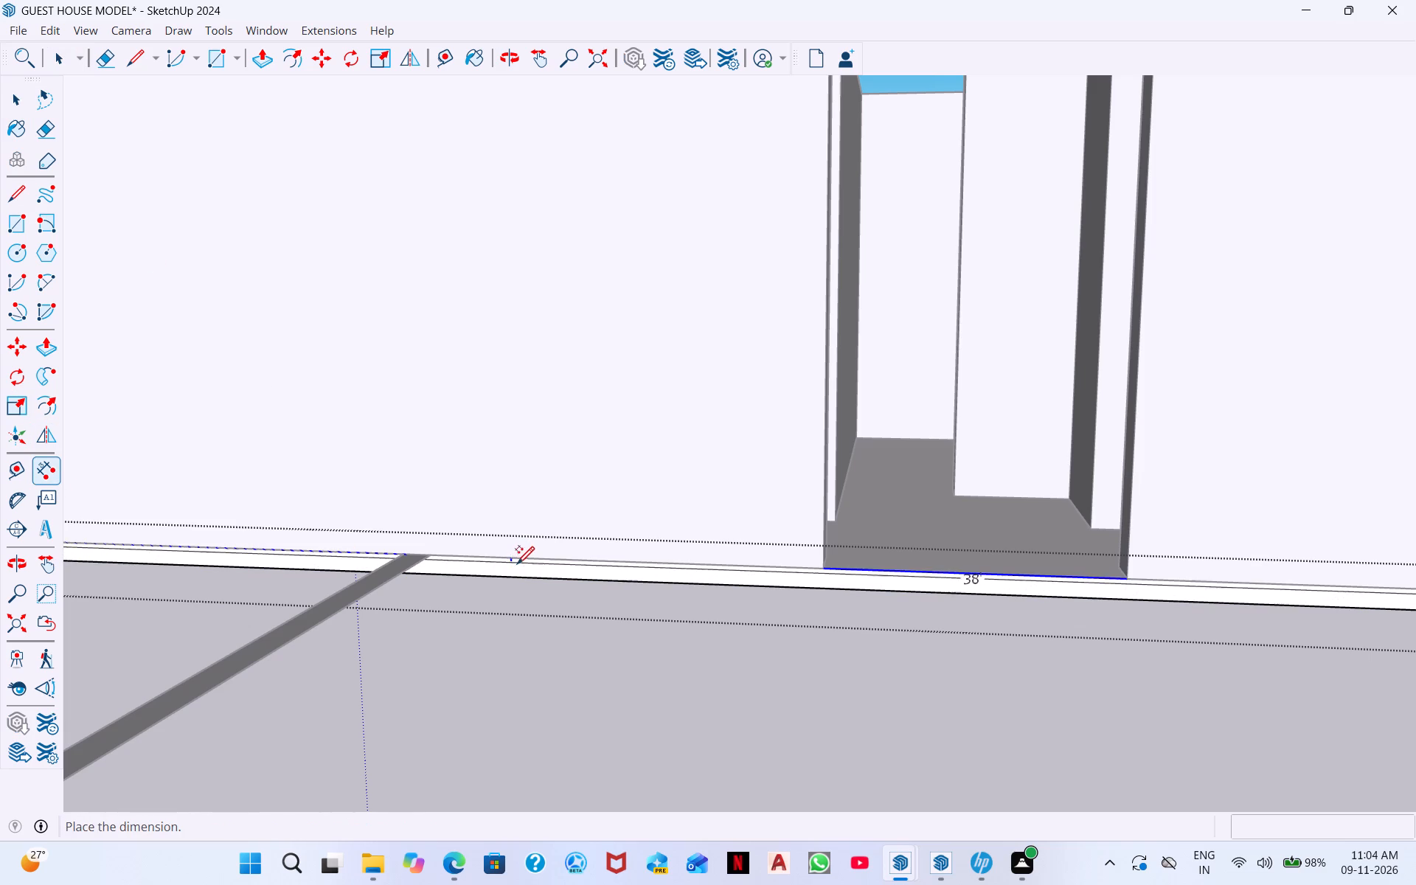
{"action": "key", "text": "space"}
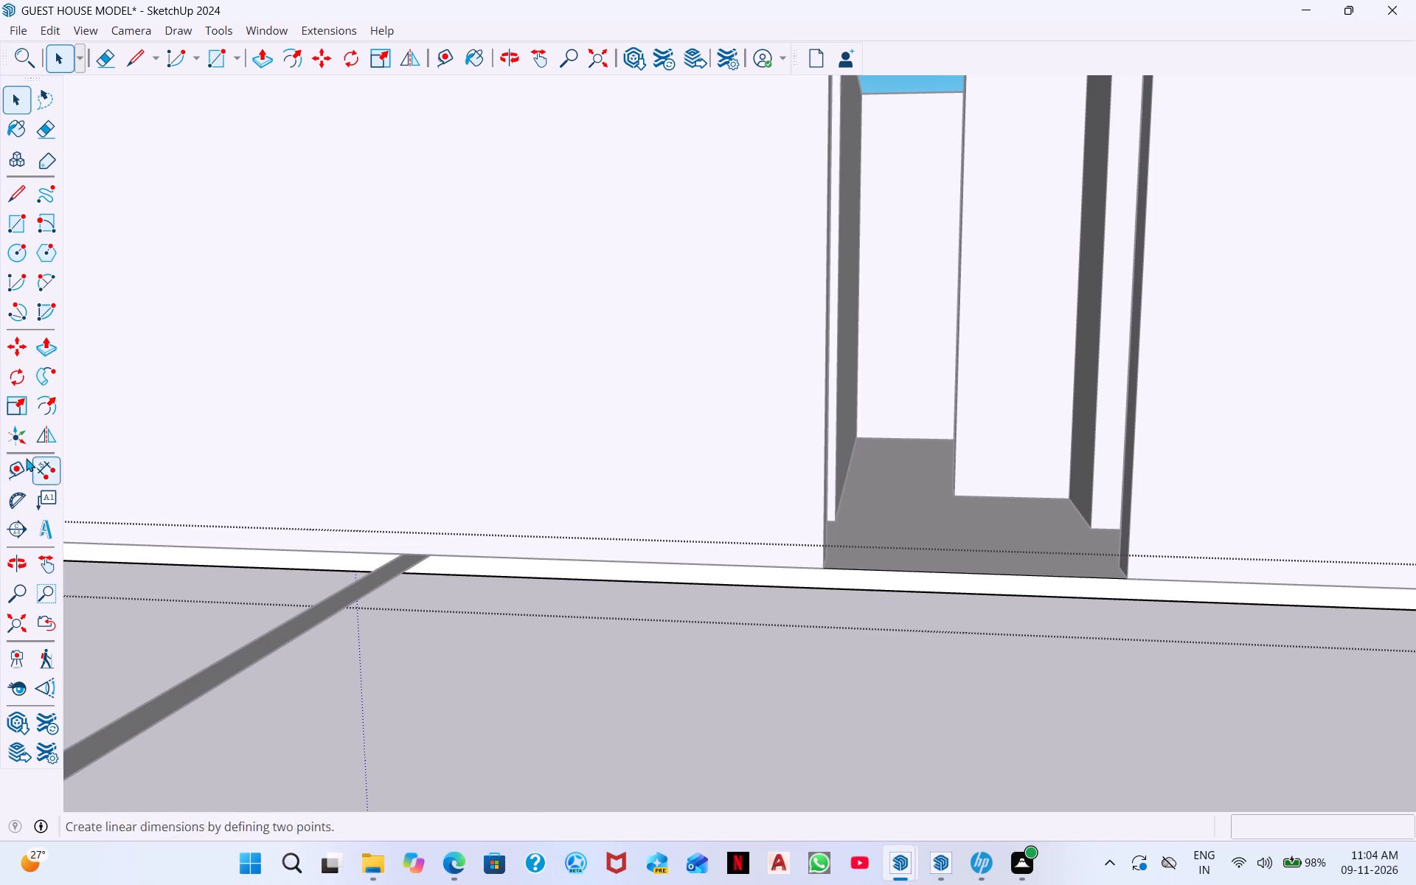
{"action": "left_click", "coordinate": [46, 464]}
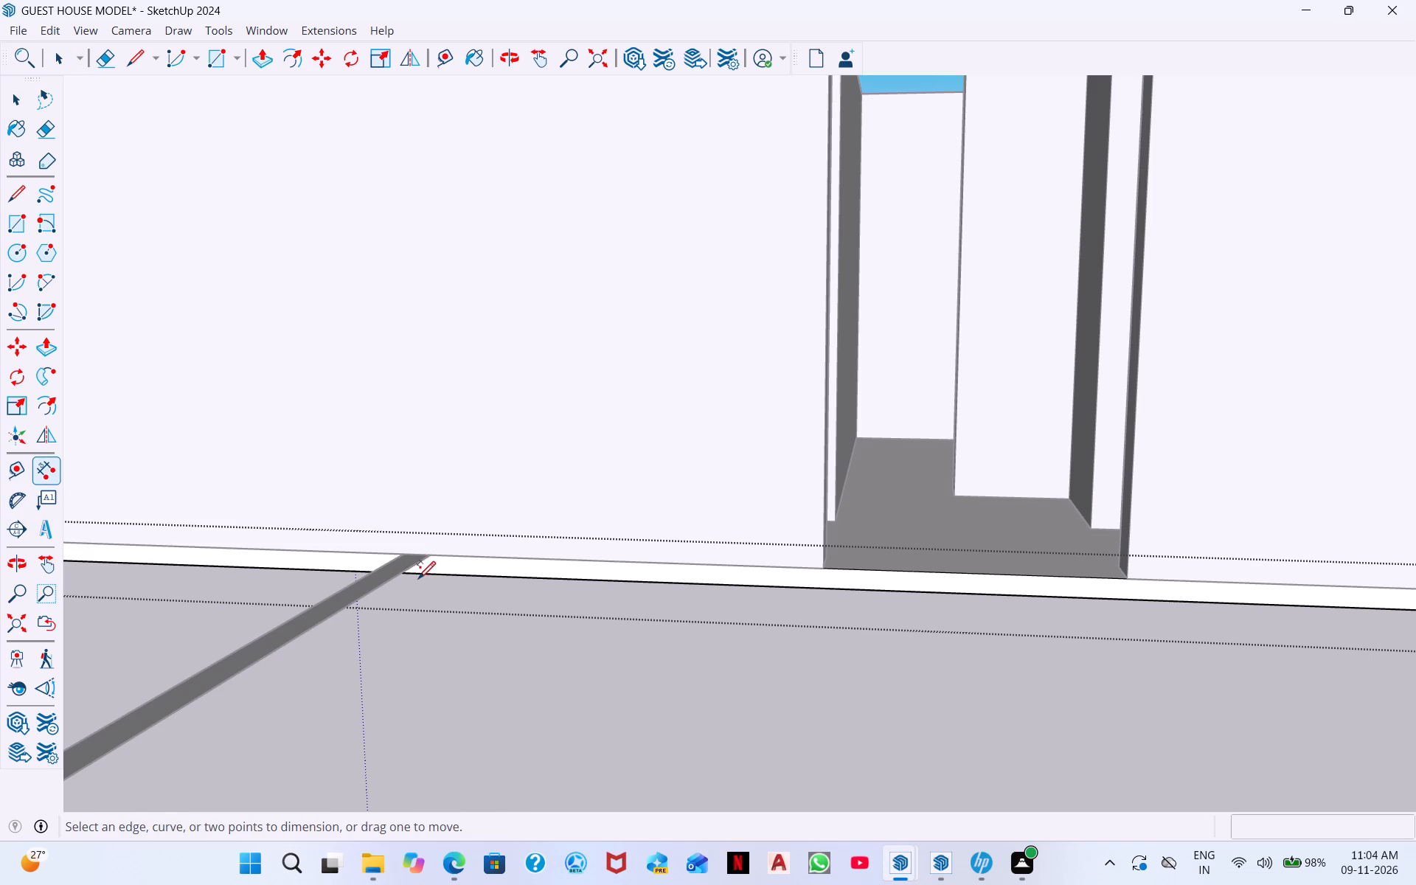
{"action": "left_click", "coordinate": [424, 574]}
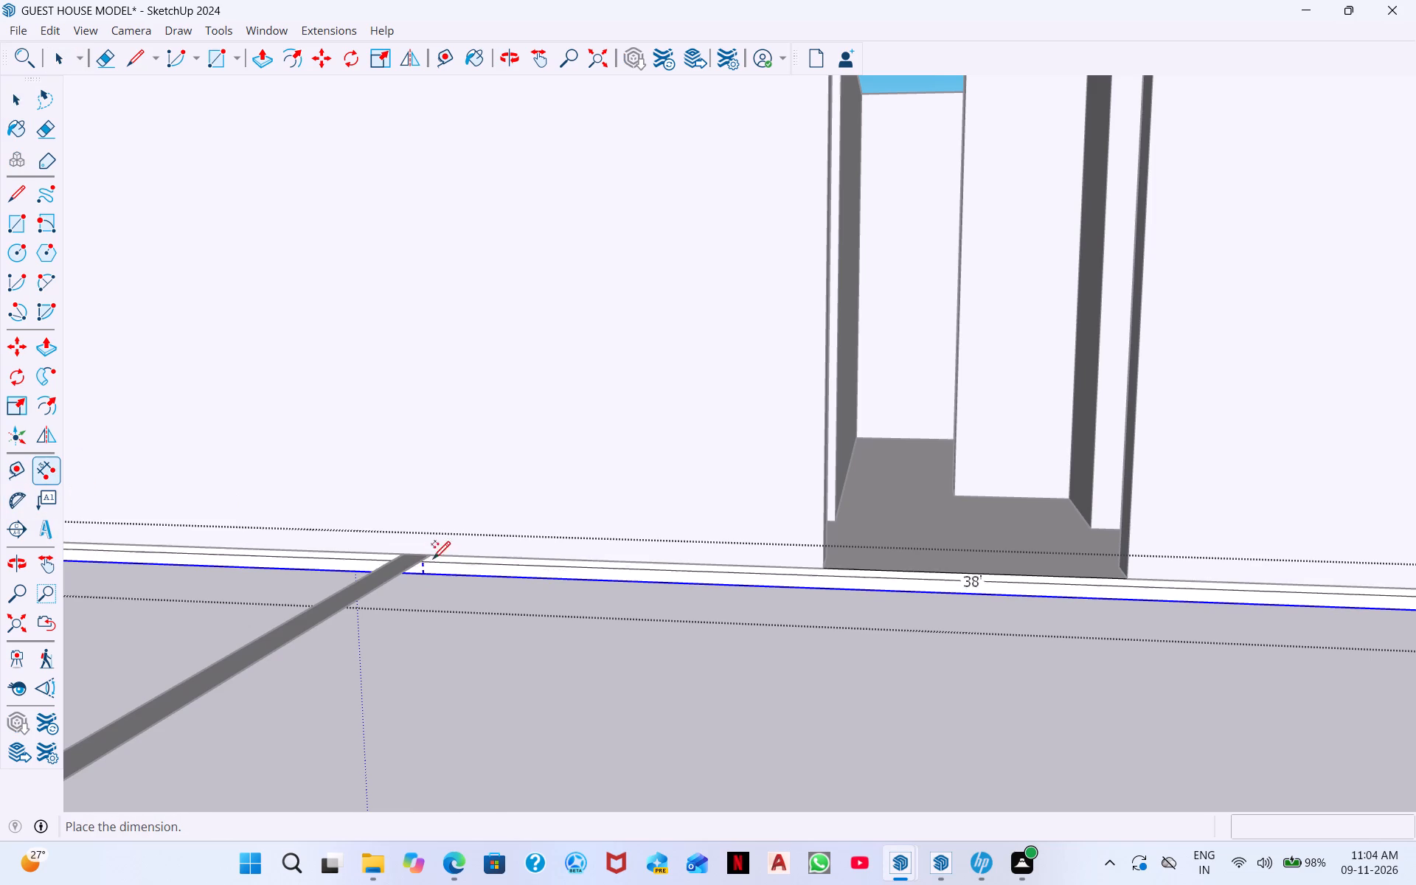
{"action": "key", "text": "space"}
Measure the floor slab's thickness at its outer corner with a temporary dimension and undo the last actions.
{"action": "scroll", "coordinate": [371, 555], "scroll_direction": "down", "scroll_amount": 4}
{"action": "scroll", "coordinate": [147, 566], "scroll_direction": "down", "scroll_amount": 2}
{"action": "middle_click_drag", "start_coordinate": [621, 614], "coordinate": [164, 471]}
{"action": "scroll", "coordinate": [622, 515], "scroll_direction": "up", "scroll_amount": 3}
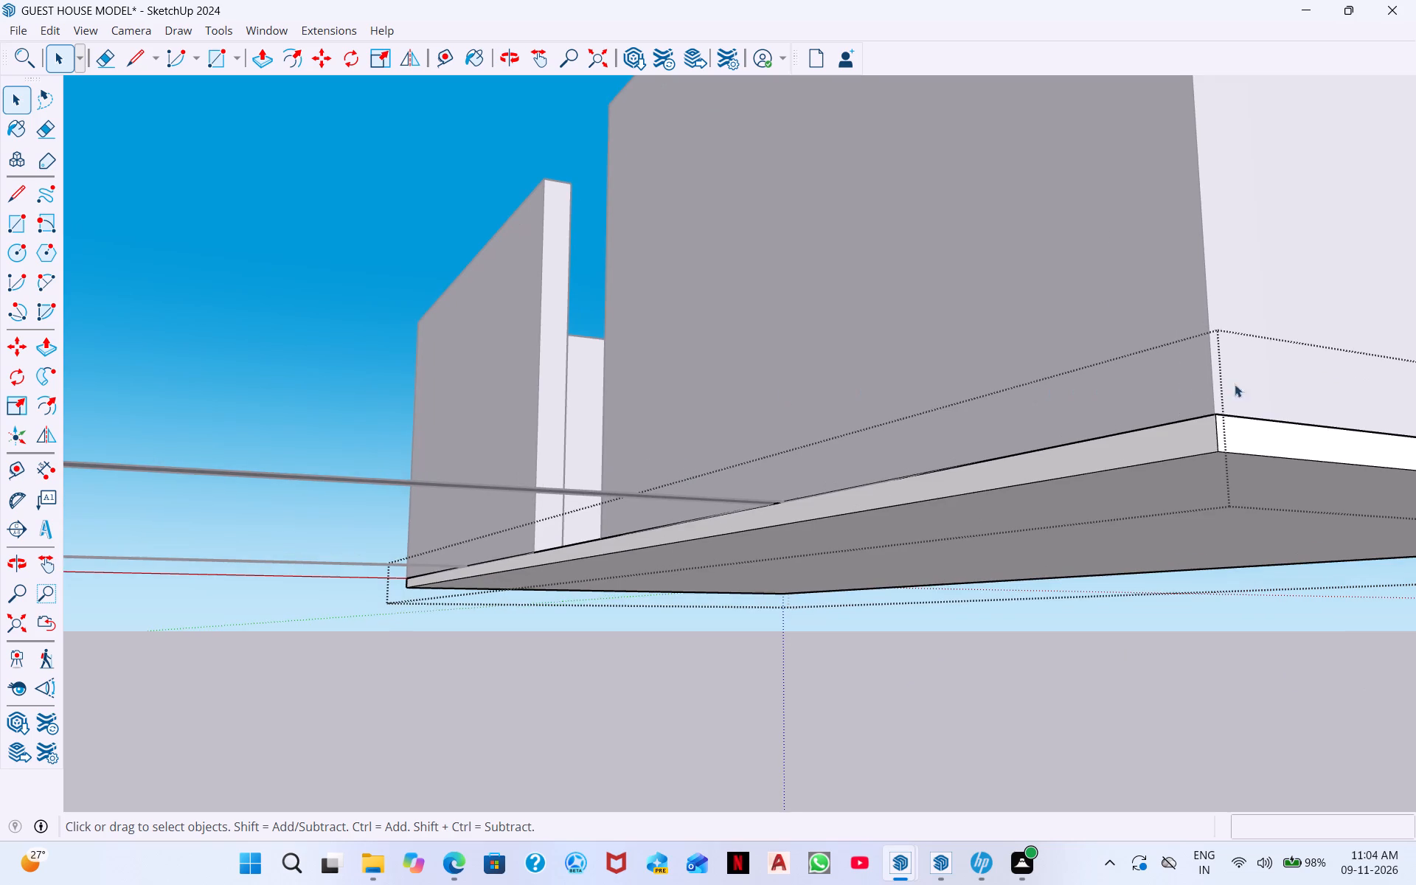
{"action": "scroll", "coordinate": [1240, 386], "scroll_direction": "up", "scroll_amount": 3}
{"action": "scroll", "coordinate": [1195, 485], "scroll_direction": "up", "scroll_amount": 3}
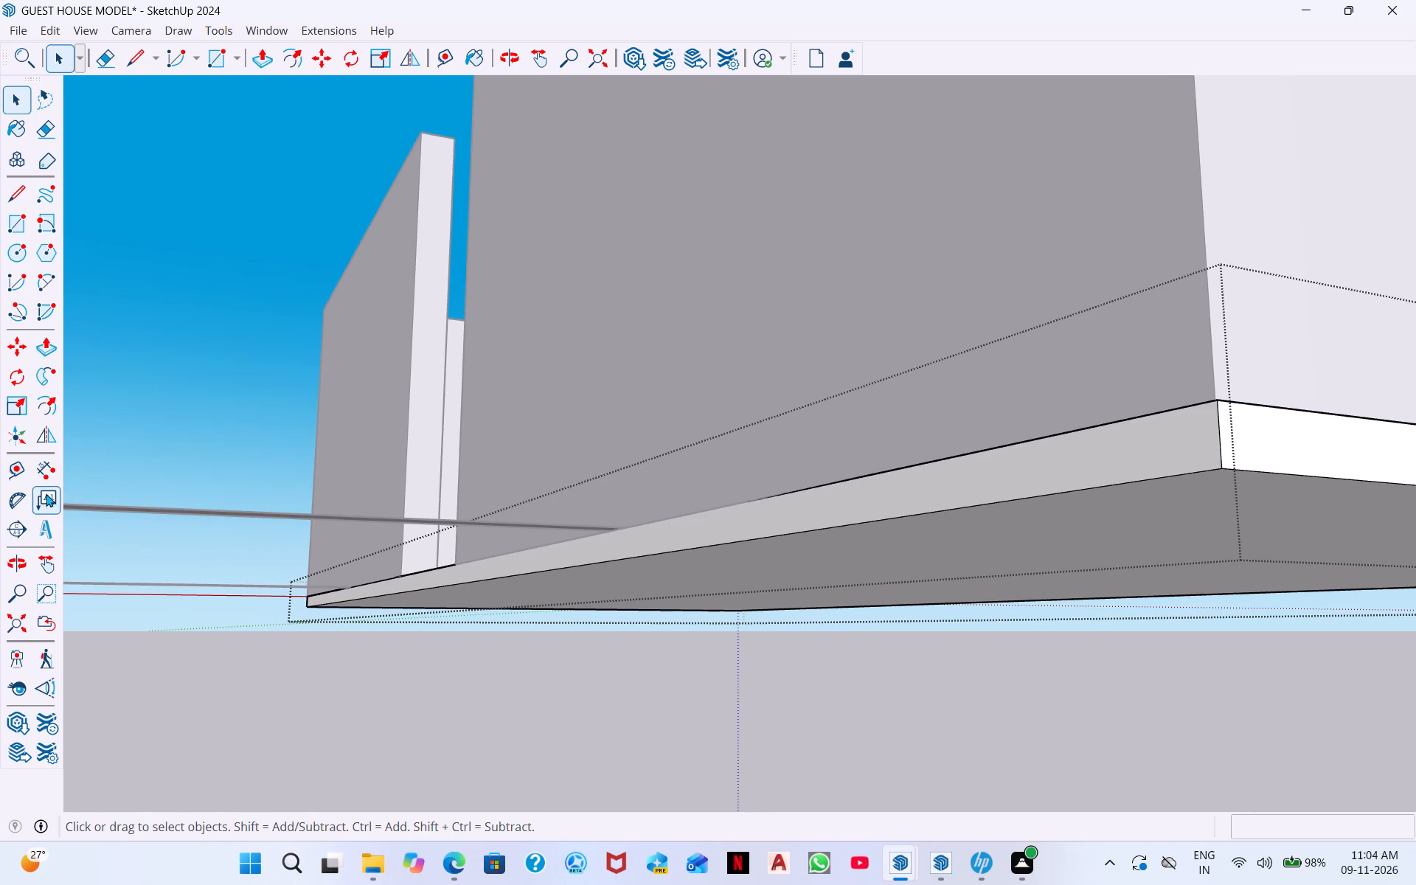
{"action": "left_click", "coordinate": [40, 468]}
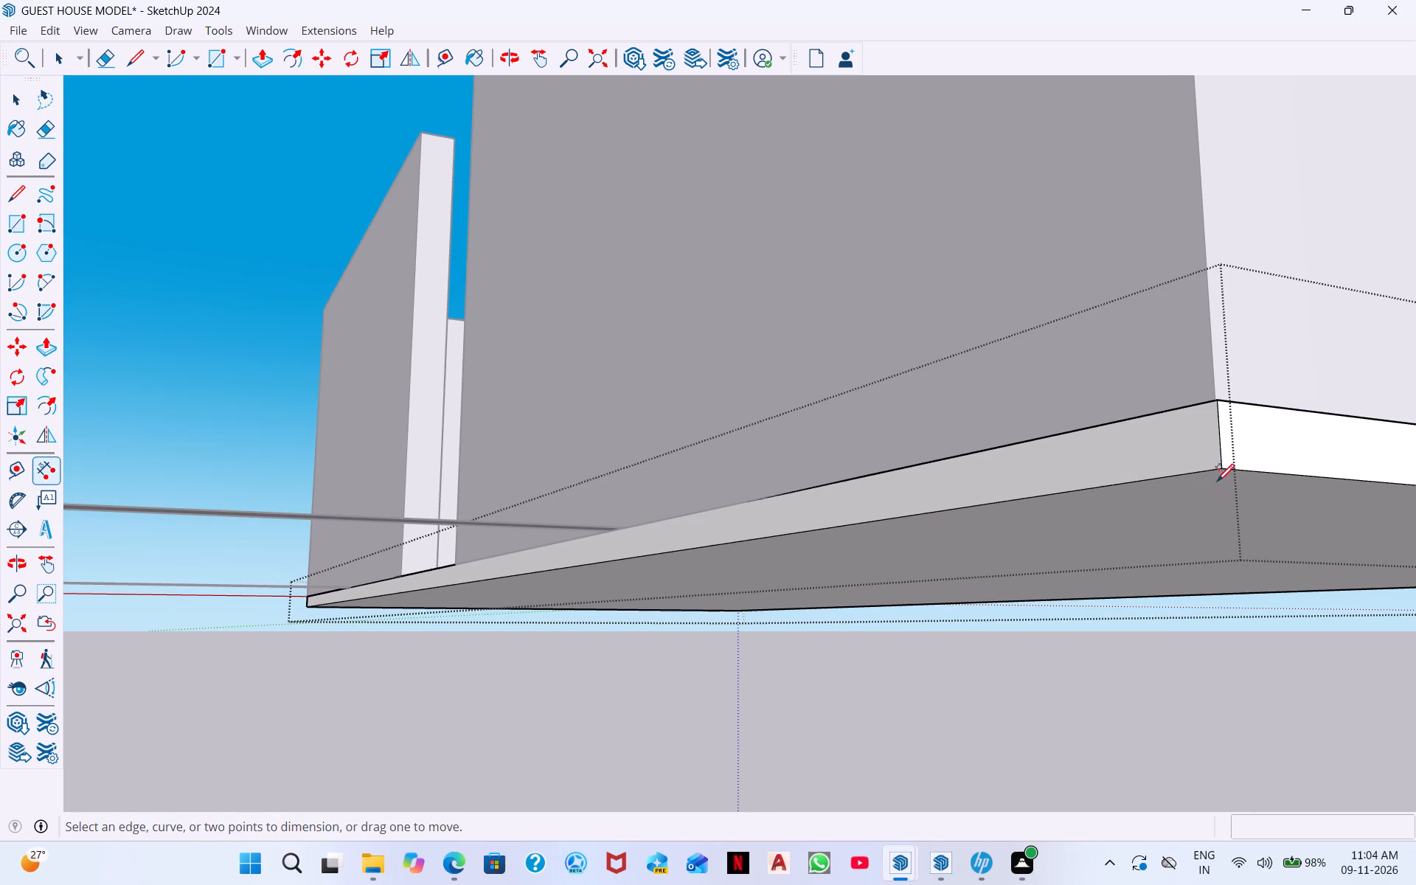
{"action": "left_click", "coordinate": [1221, 472]}
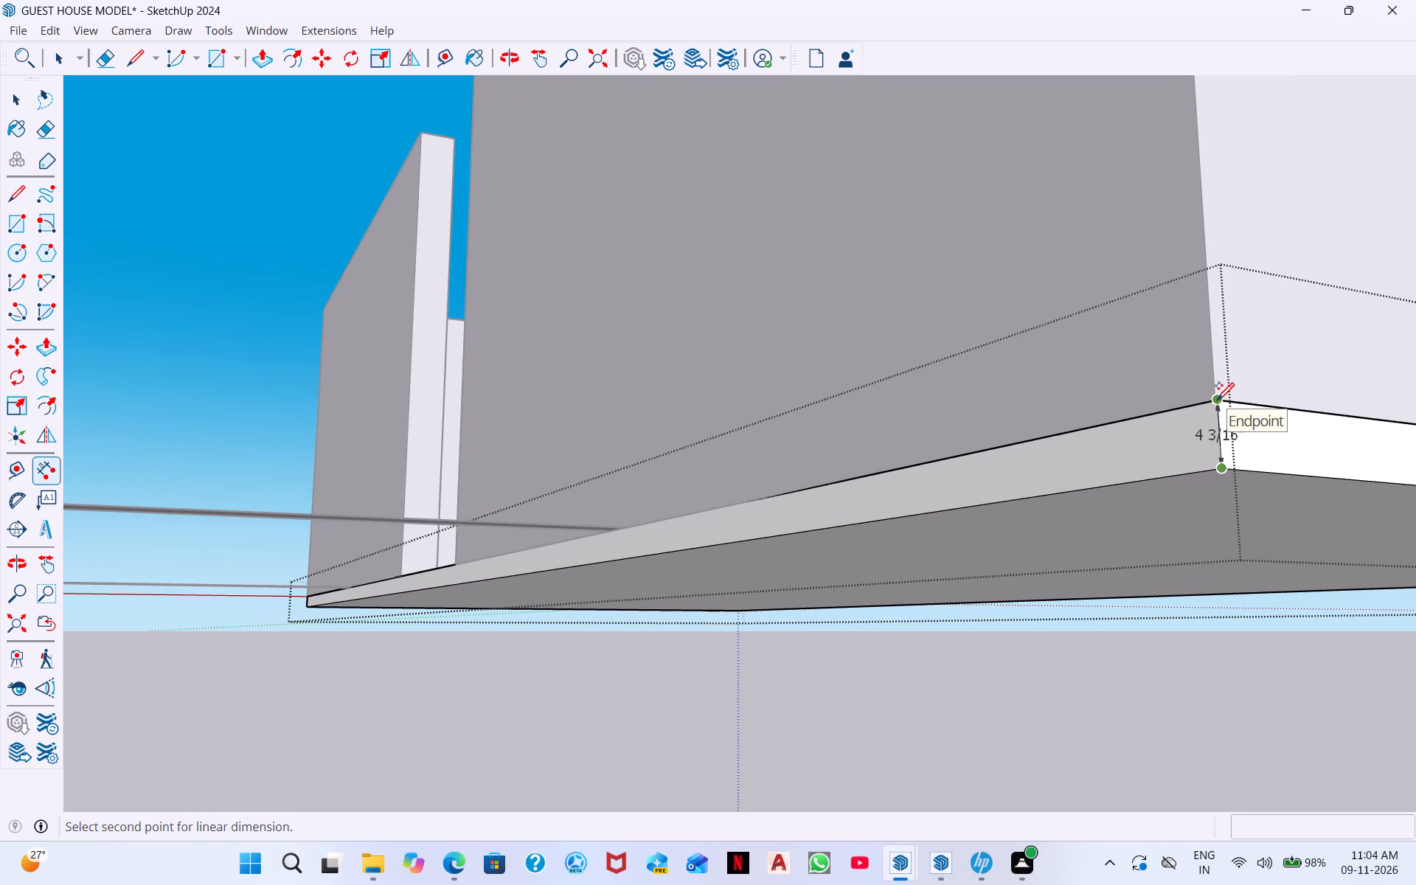
{"action": "left_click", "coordinate": [1217, 399]}
{"action": "middle_click_drag", "start_coordinate": [1176, 420], "coordinate": [1153, 532]}
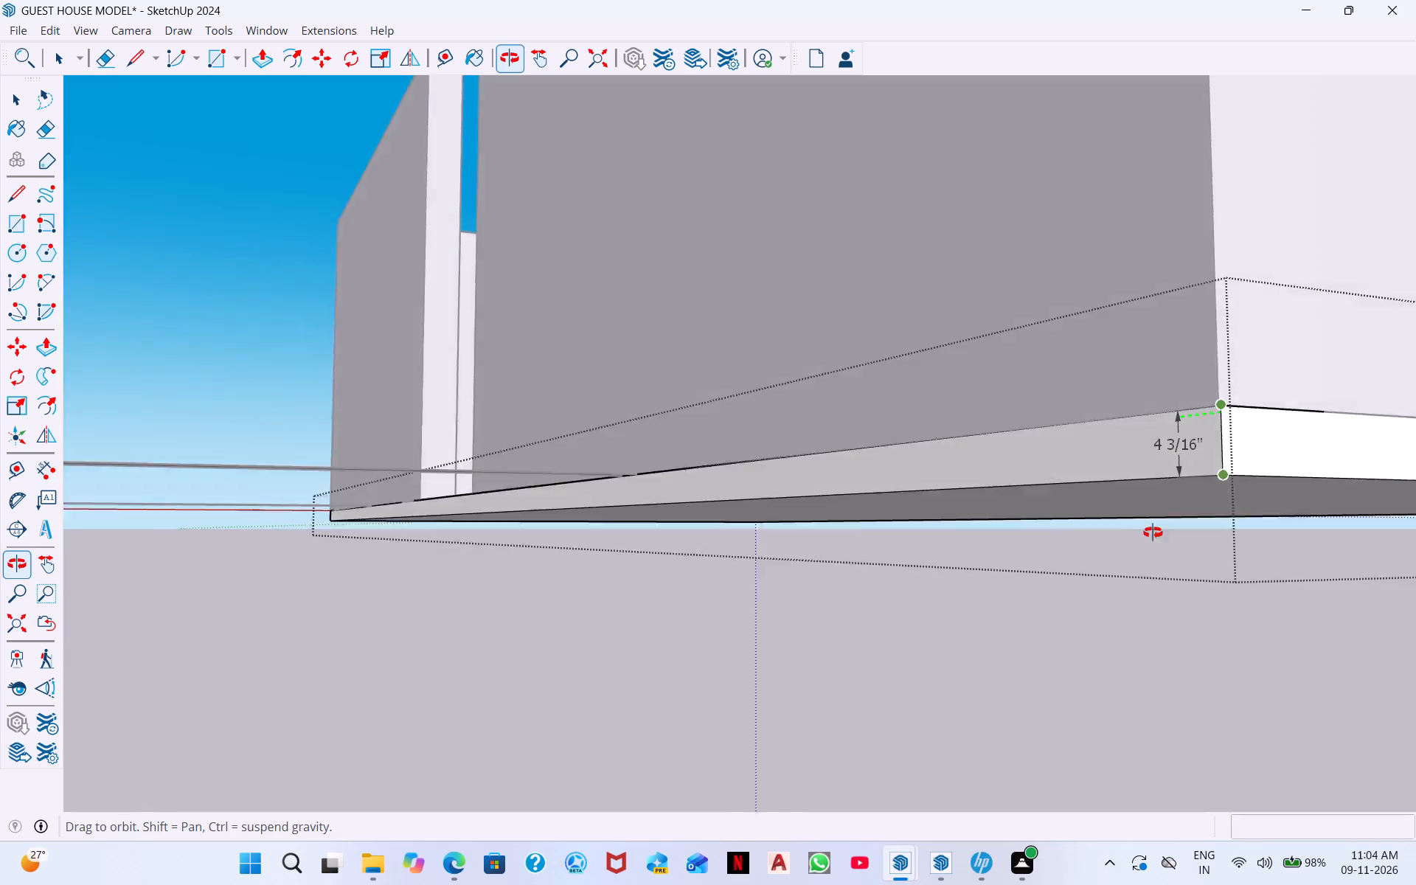
{"action": "middle_click_drag", "start_coordinate": [1153, 532], "coordinate": [1153, 600]}
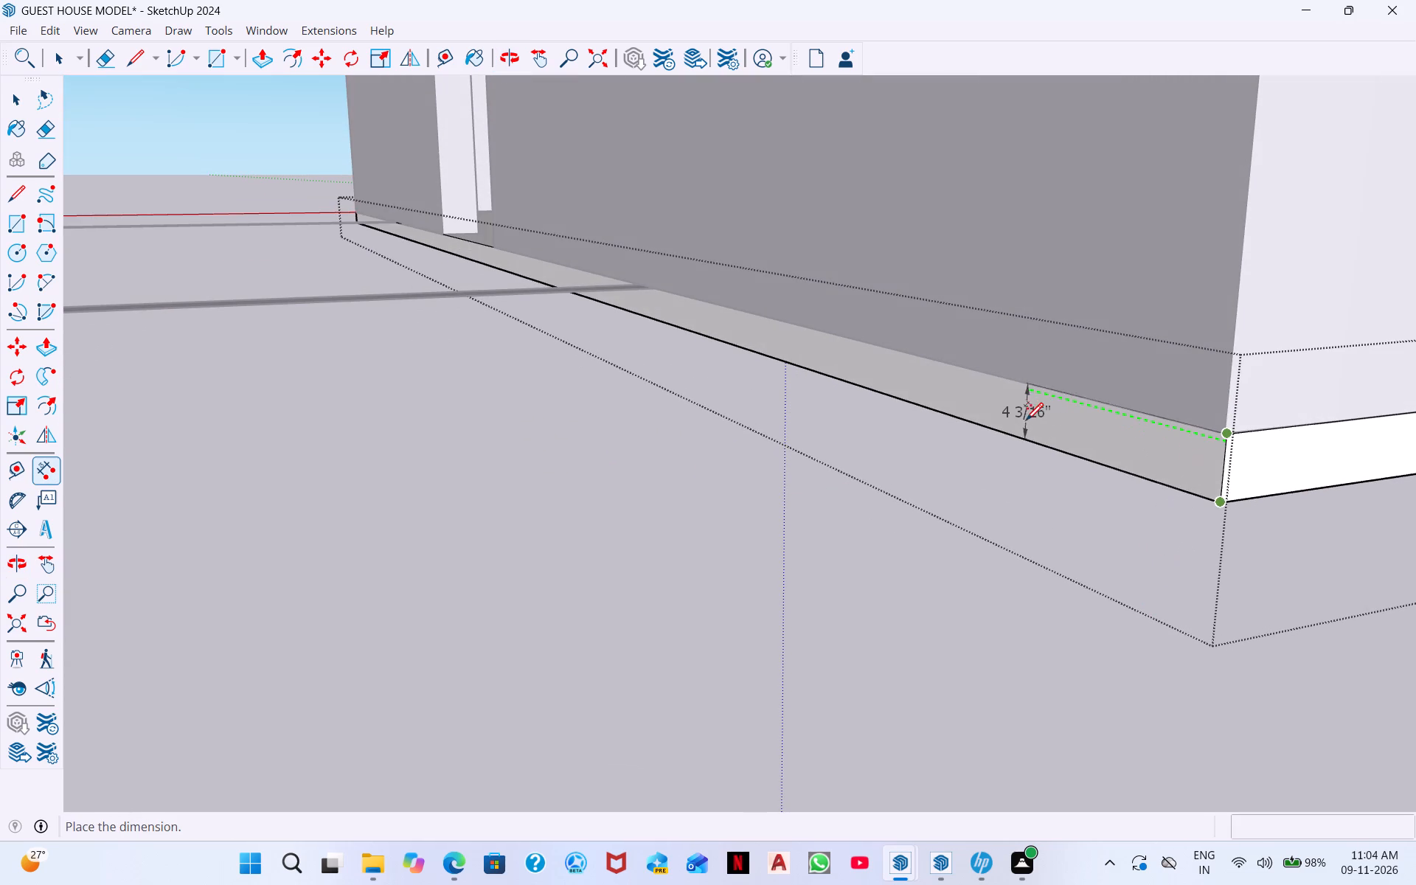
{"action": "key", "text": "ctrl+z"}
{"action": "key", "text": "ctrl+z"}
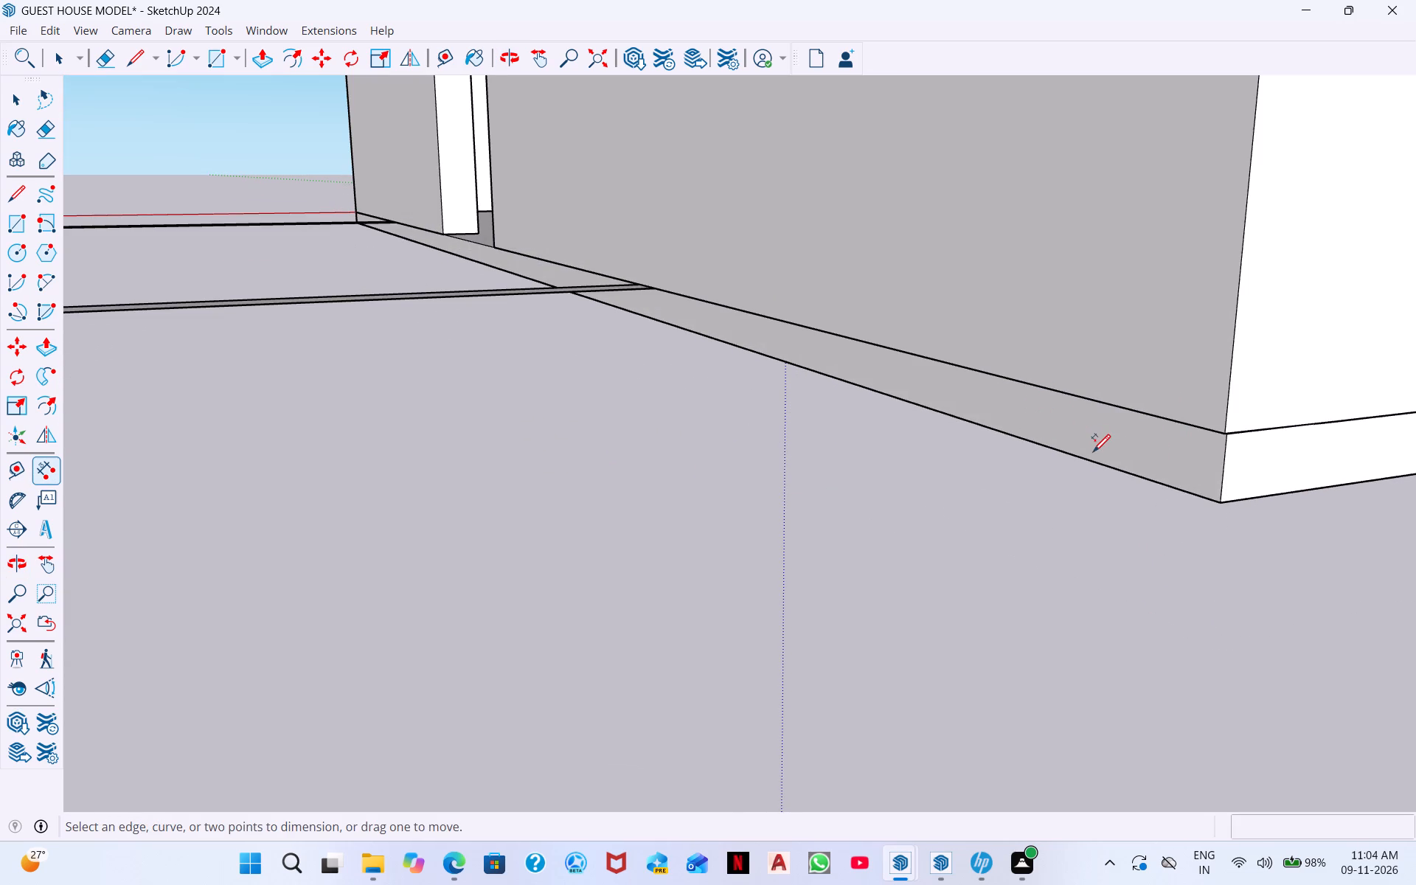
{"action": "key", "text": "ctrl+z"}
Push the floor slab's bottom face upward by 2" to make the slab thinner.
{"action": "middle_click_drag", "start_coordinate": [1165, 473], "coordinate": [1083, 286]}
{"action": "middle_click_drag", "start_coordinate": [1175, 500], "coordinate": [1083, 306]}
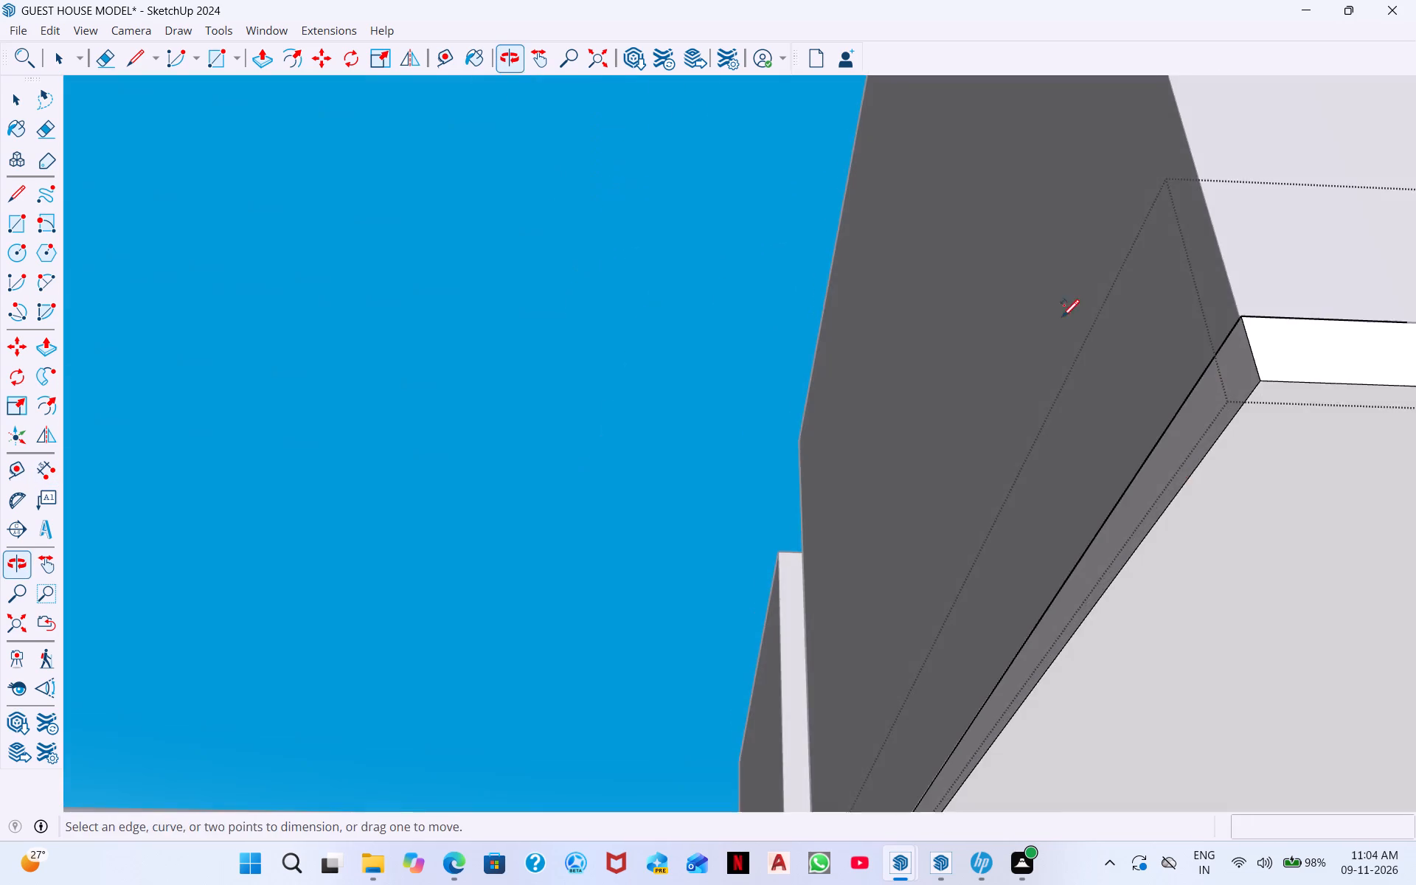
{"action": "middle_click_drag", "start_coordinate": [1195, 503], "coordinate": [1179, 448]}
{"action": "scroll", "coordinate": [1262, 558], "scroll_direction": "down", "scroll_amount": 2}
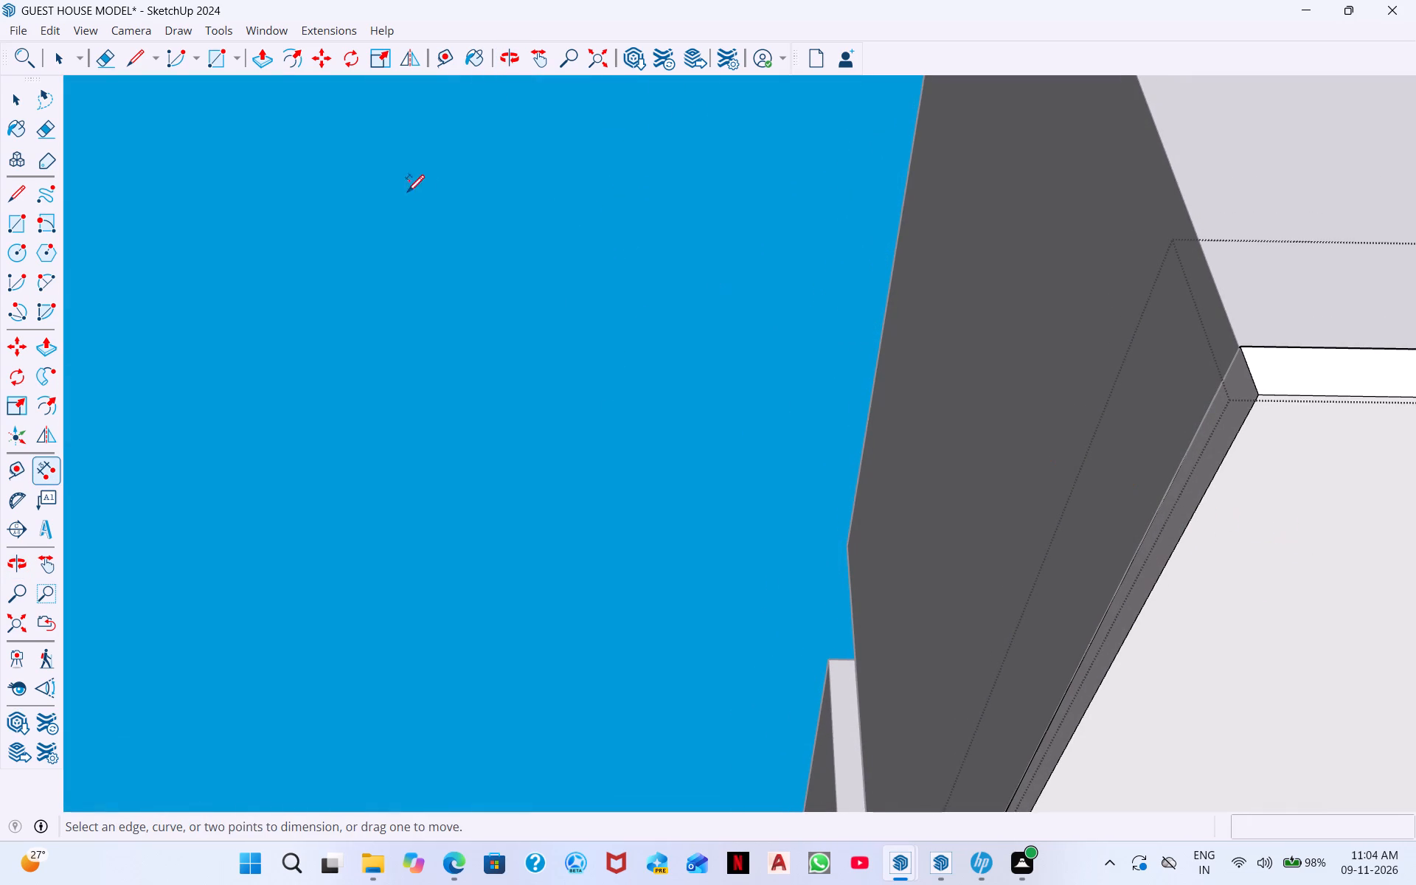
{"action": "left_click", "coordinate": [260, 60]}
{"action": "left_click", "coordinate": [1218, 544]}
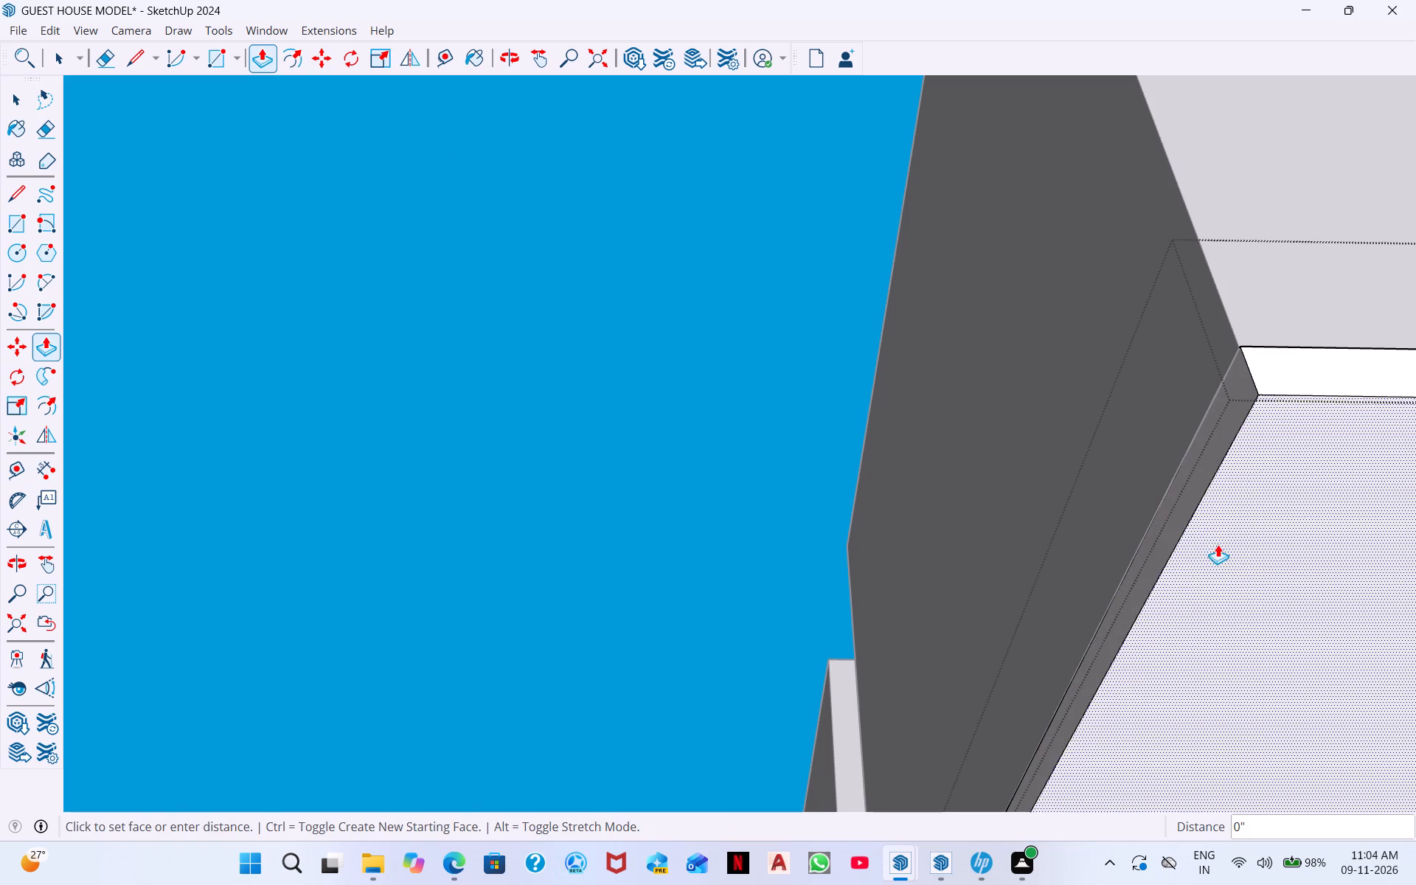
{"action": "scroll", "coordinate": [1236, 410], "scroll_direction": "down", "scroll_amount": 1}
{"action": "middle_click_drag", "start_coordinate": [1236, 414], "coordinate": [1299, 556]}
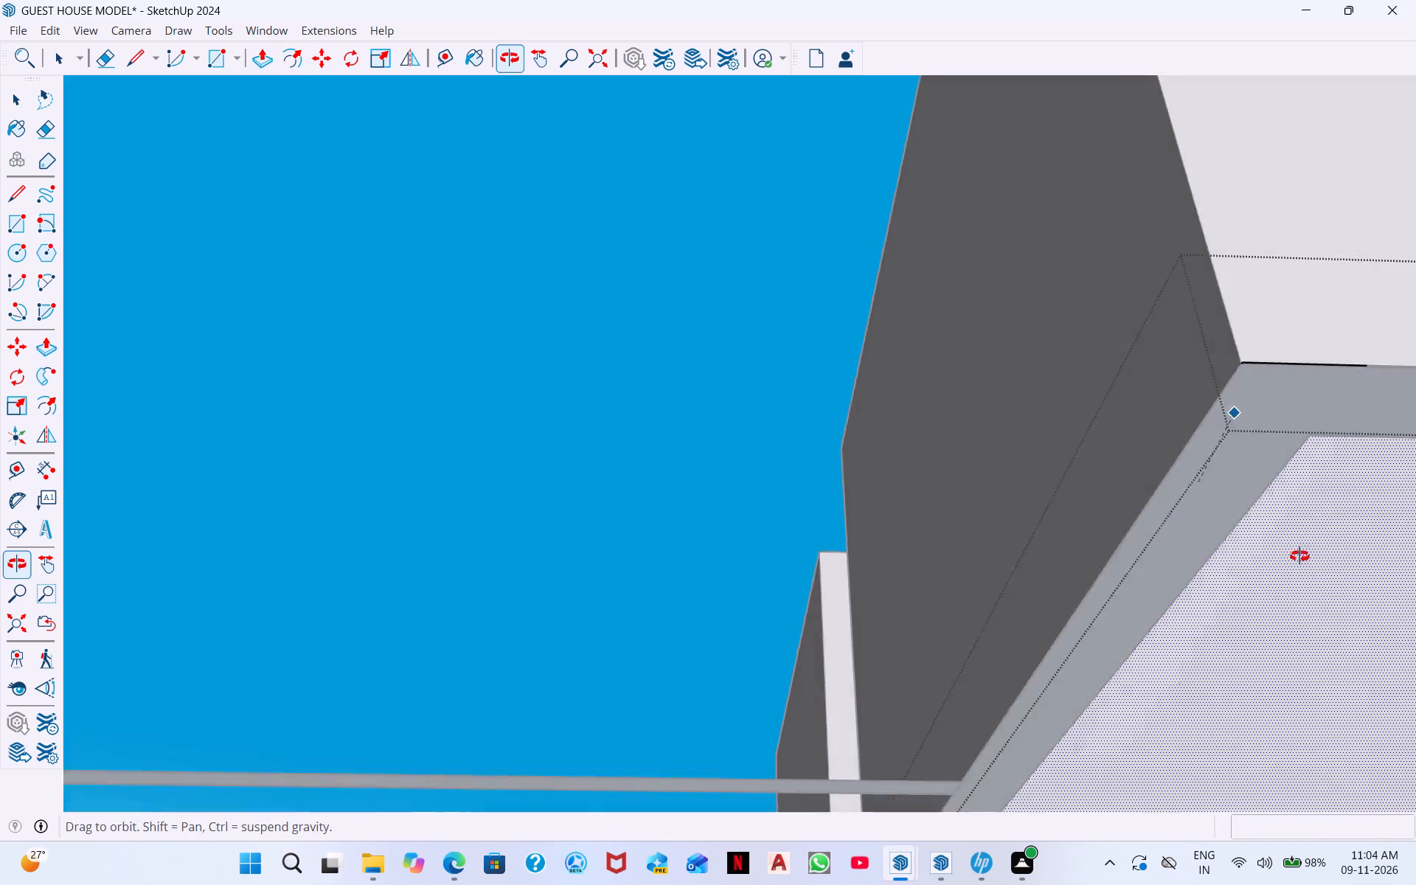
{"action": "middle_click_drag", "start_coordinate": [1299, 556], "coordinate": [1415, 715]}
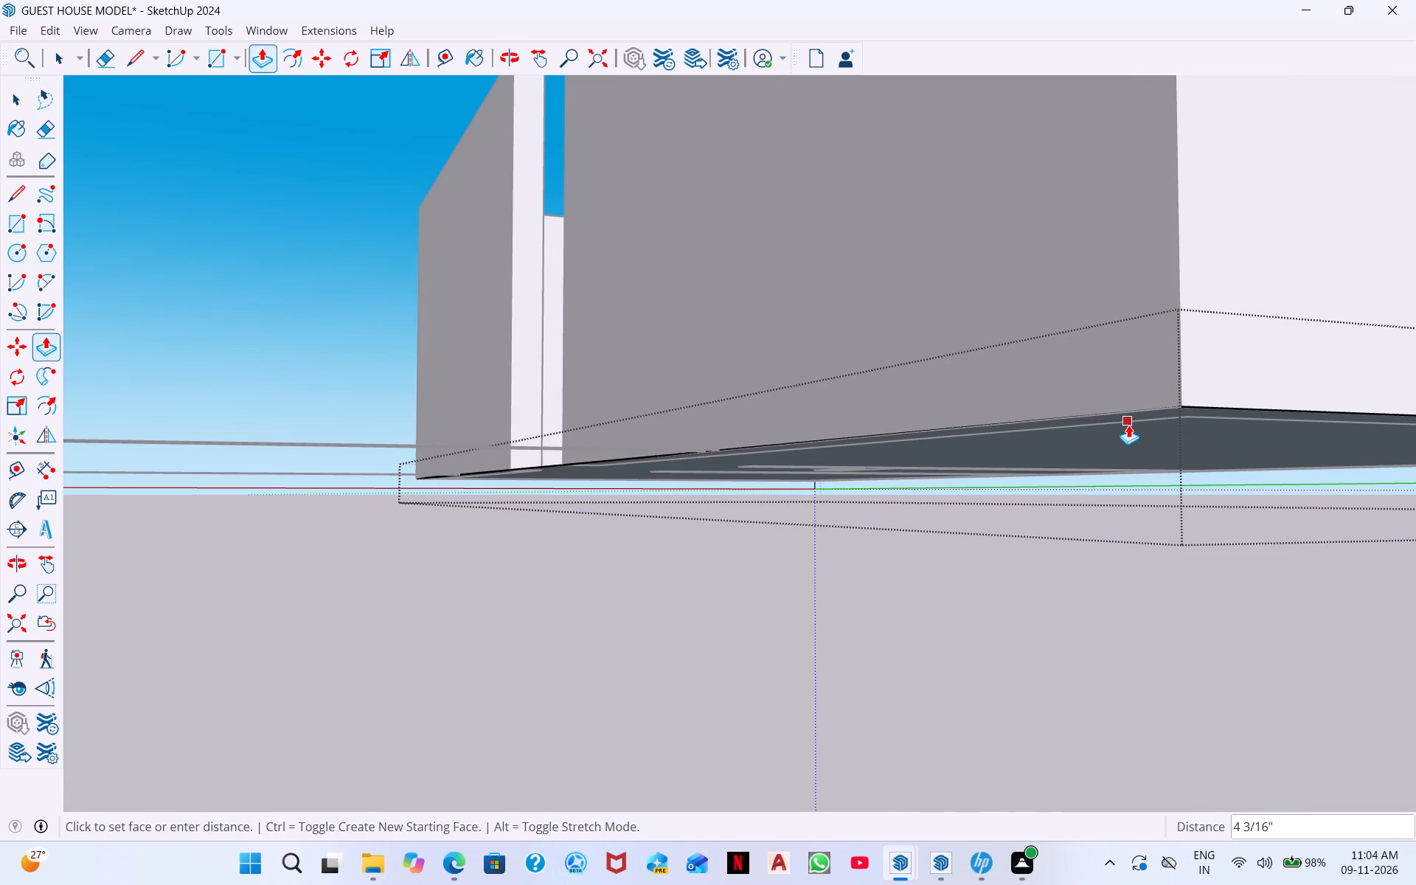
{"action": "key", "text": "2"}
{"action": "key", "text": "shift+quotedbl"}
{"action": "key", "text": "Return"}
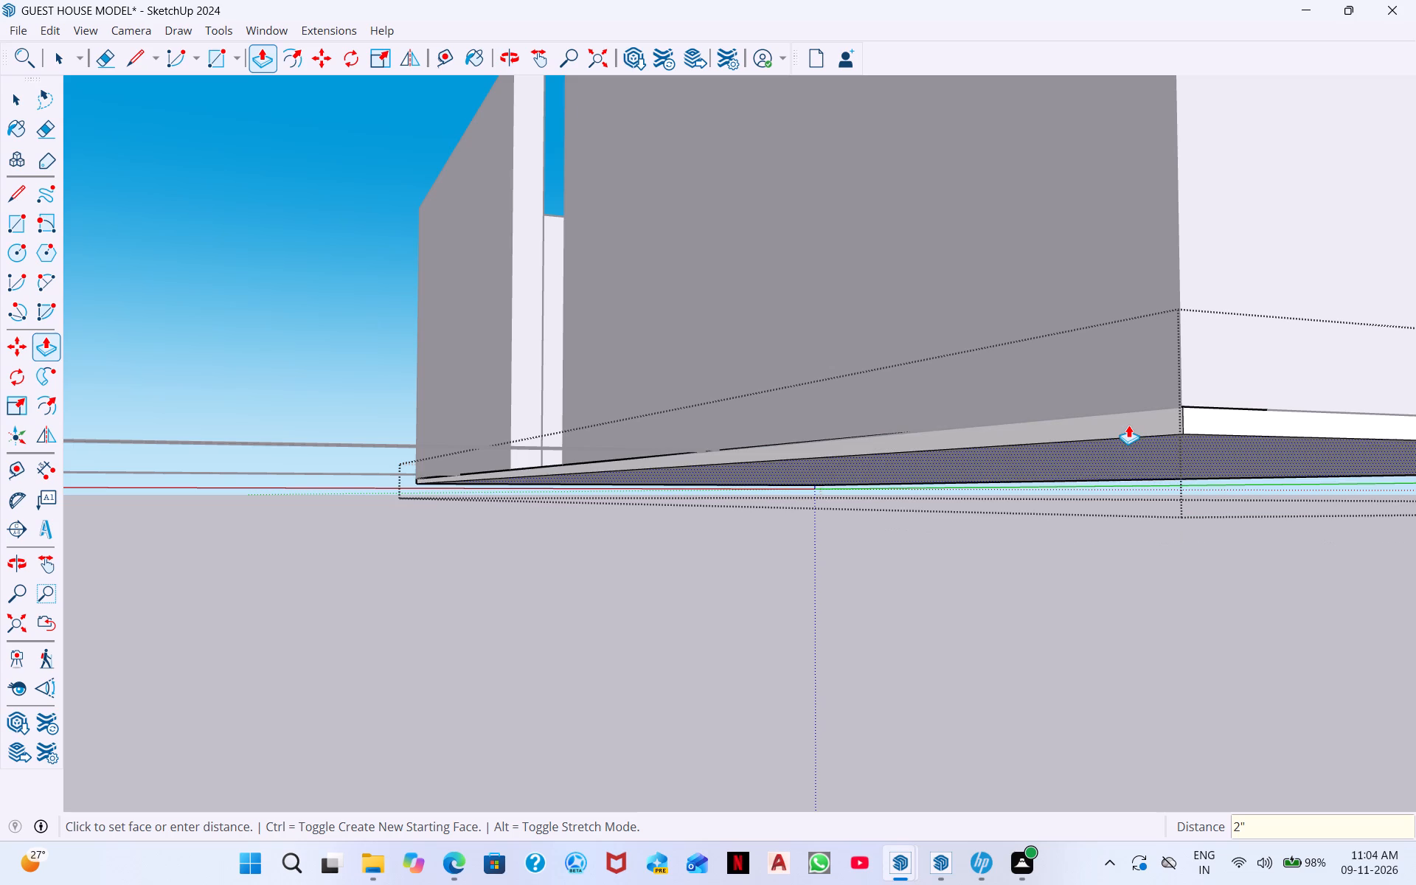
Examine the thinned floor slab along the walls, at the doorway and from the underside.
{"action": "key", "text": "space"}
{"action": "middle_click_drag", "start_coordinate": [823, 527], "coordinate": [1072, 699]}
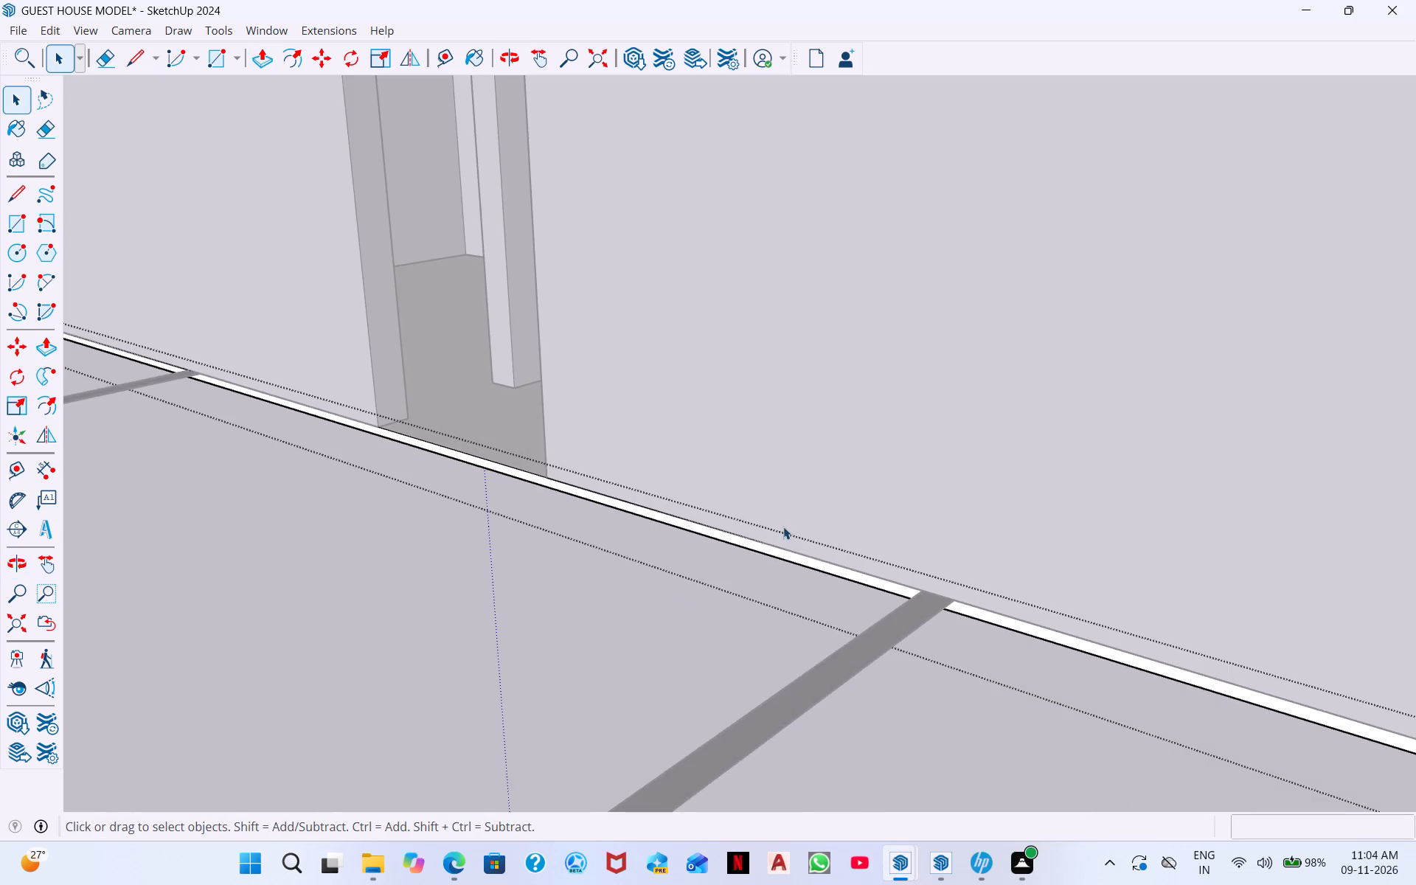
{"action": "scroll", "coordinate": [653, 549], "scroll_direction": "up", "scroll_amount": 4}
{"action": "scroll", "coordinate": [412, 497], "scroll_direction": "up", "scroll_amount": 11}
{"action": "scroll", "coordinate": [347, 468], "scroll_direction": "down", "scroll_amount": 11}
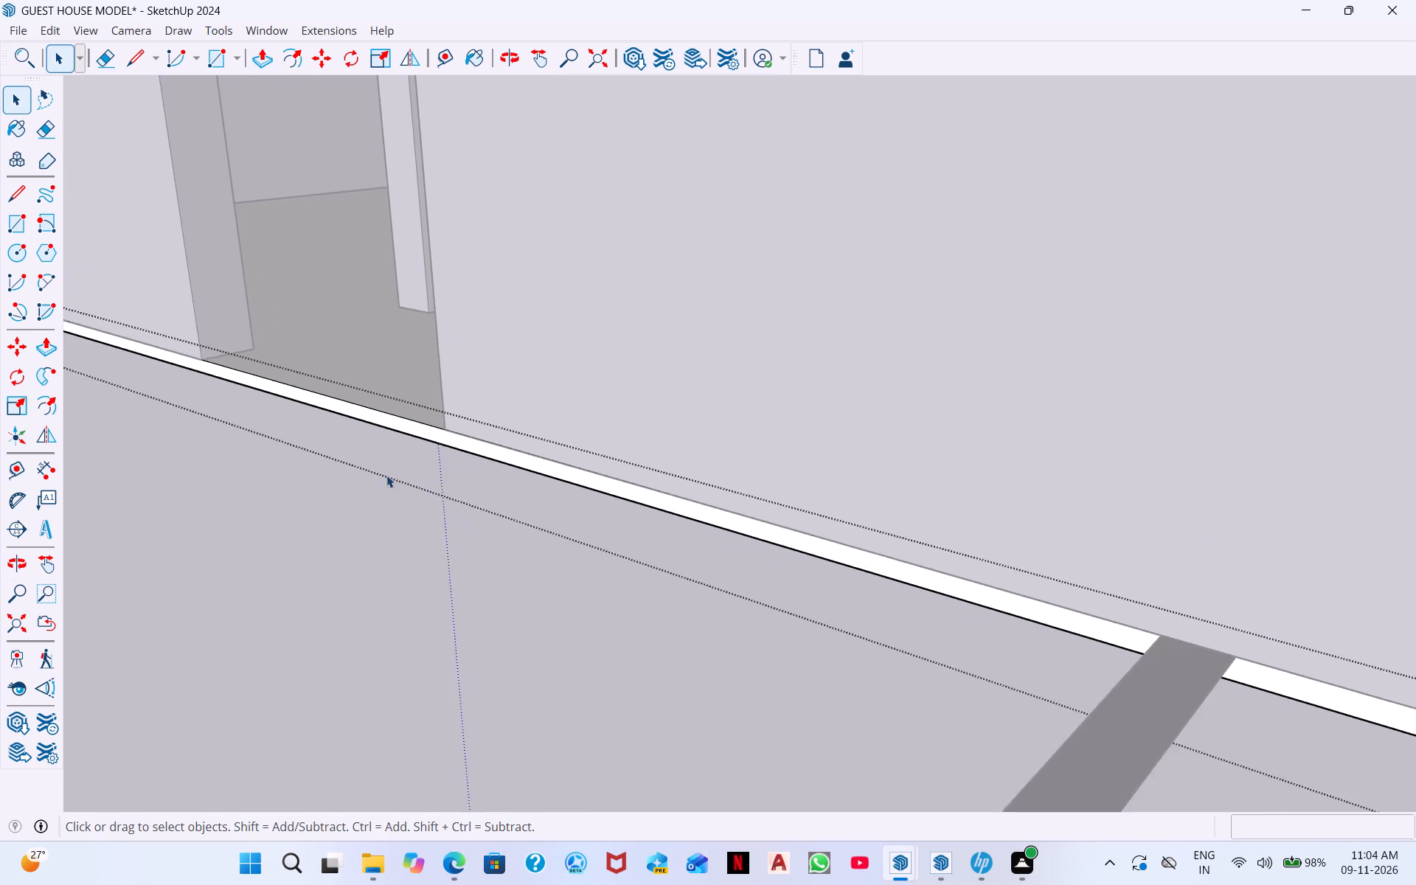
{"action": "scroll", "coordinate": [386, 475], "scroll_direction": "down", "scroll_amount": 8}
{"action": "middle_click_drag", "start_coordinate": [709, 499], "coordinate": [1151, 657]}
{"action": "middle_click_drag", "start_coordinate": [466, 575], "coordinate": [823, 614]}
{"action": "middle_click_drag", "start_coordinate": [679, 566], "coordinate": [715, 634]}
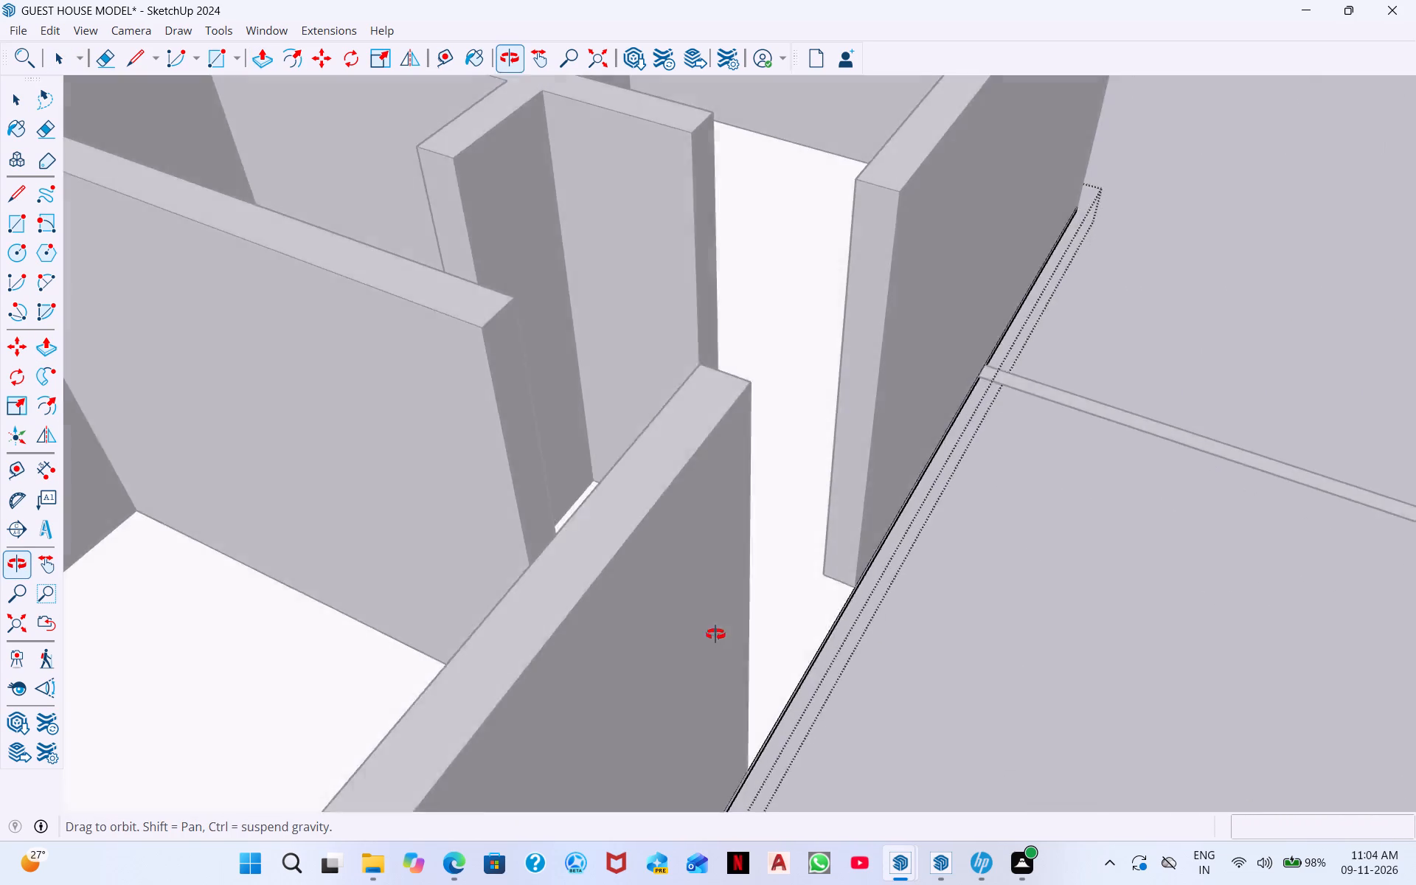
{"action": "middle_click_drag", "start_coordinate": [715, 634], "coordinate": [298, 866]}
{"action": "scroll", "coordinate": [488, 621], "scroll_direction": "up", "scroll_amount": 4}
{"action": "scroll", "coordinate": [476, 595], "scroll_direction": "down", "scroll_amount": 6}
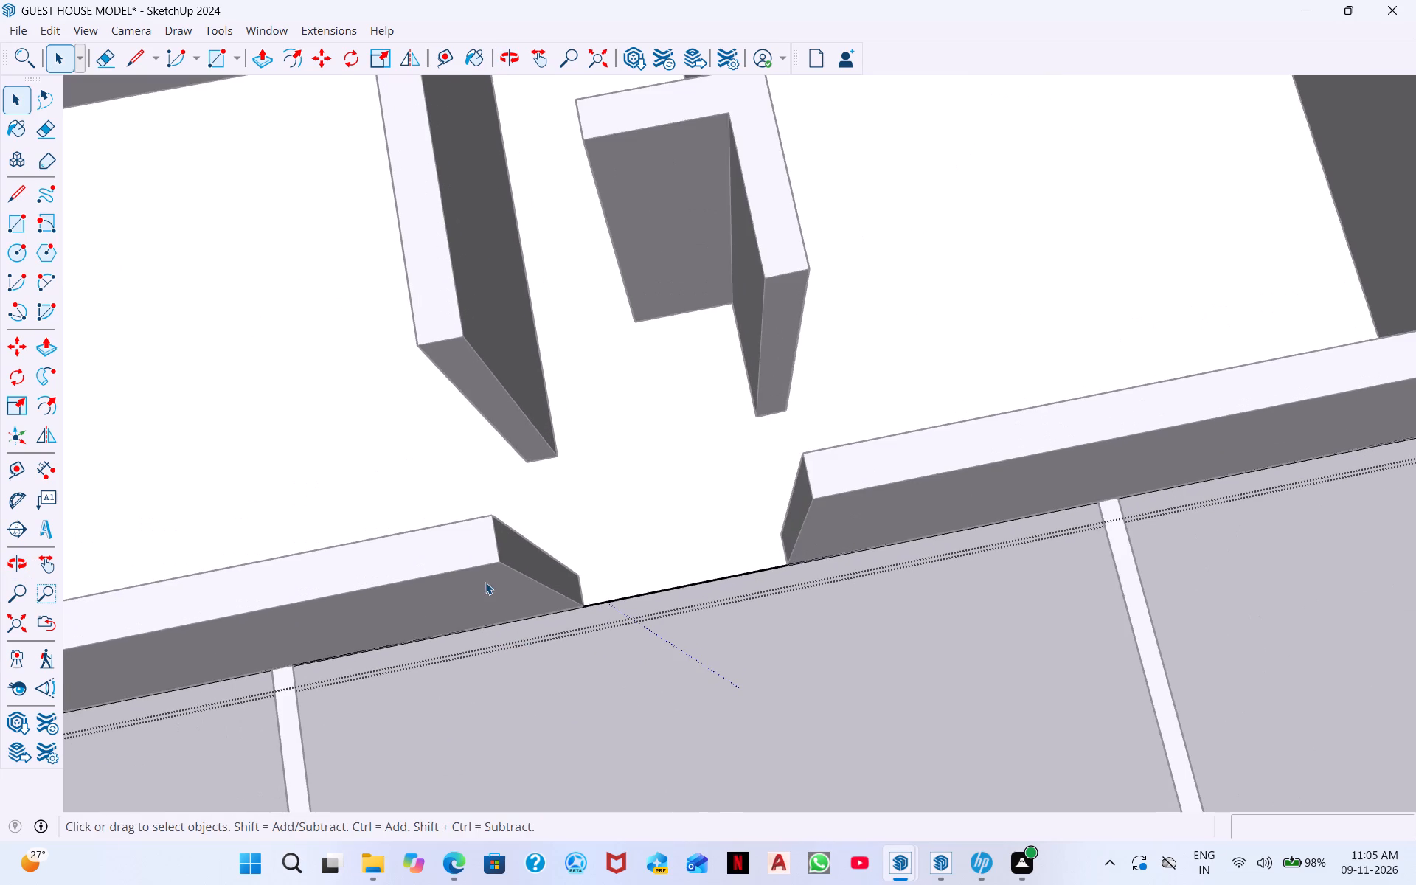
{"action": "scroll", "coordinate": [396, 547], "scroll_direction": "down", "scroll_amount": 3}
{"action": "middle_click_drag", "start_coordinate": [504, 545], "coordinate": [473, 459]}
{"action": "middle_click_drag", "start_coordinate": [604, 656], "coordinate": [550, 457]}
{"action": "middle_click_drag", "start_coordinate": [569, 614], "coordinate": [577, 457]}
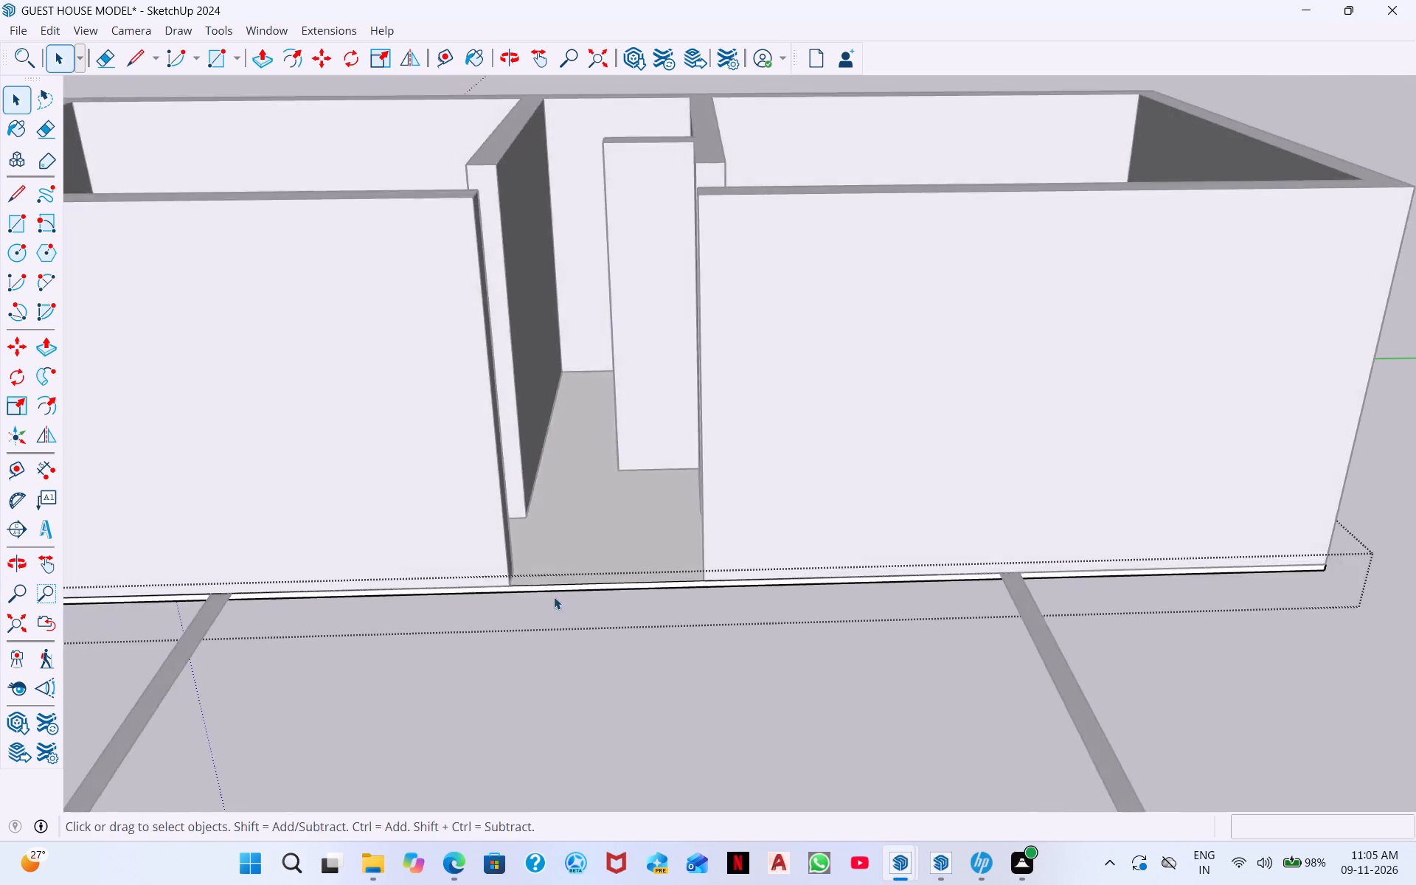
{"action": "middle_click_drag", "start_coordinate": [553, 603], "coordinate": [549, 461]}
{"action": "middle_click_drag", "start_coordinate": [518, 661], "coordinate": [537, 473]}
{"action": "middle_click_drag", "start_coordinate": [603, 602], "coordinate": [603, 445]}
{"action": "middle_click_drag", "start_coordinate": [580, 566], "coordinate": [583, 461]}
{"action": "scroll", "coordinate": [570, 493], "scroll_direction": "down", "scroll_amount": 3}
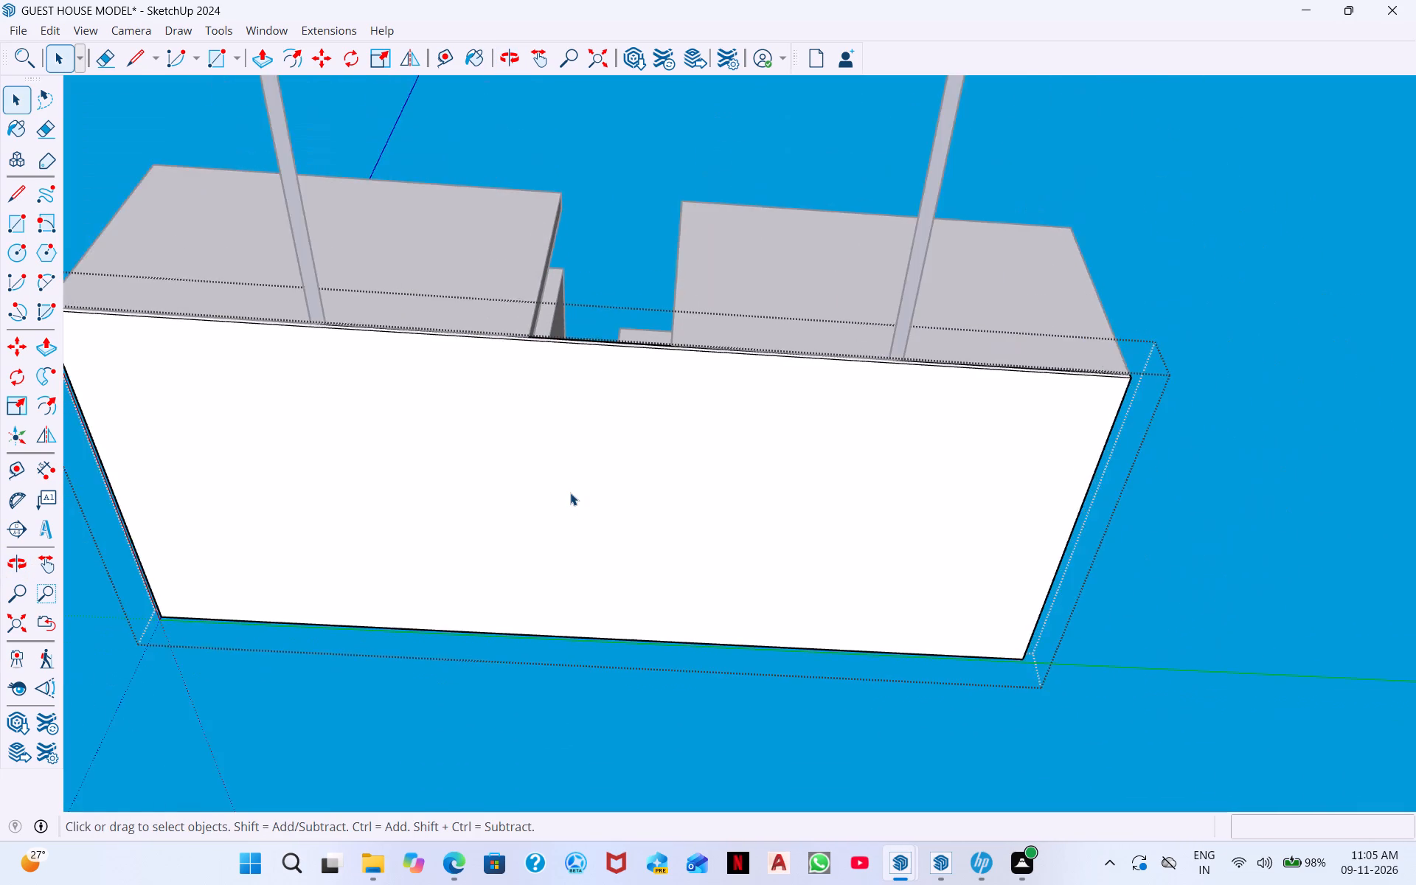
{"action": "scroll", "coordinate": [570, 493], "scroll_direction": "down", "scroll_amount": 4}
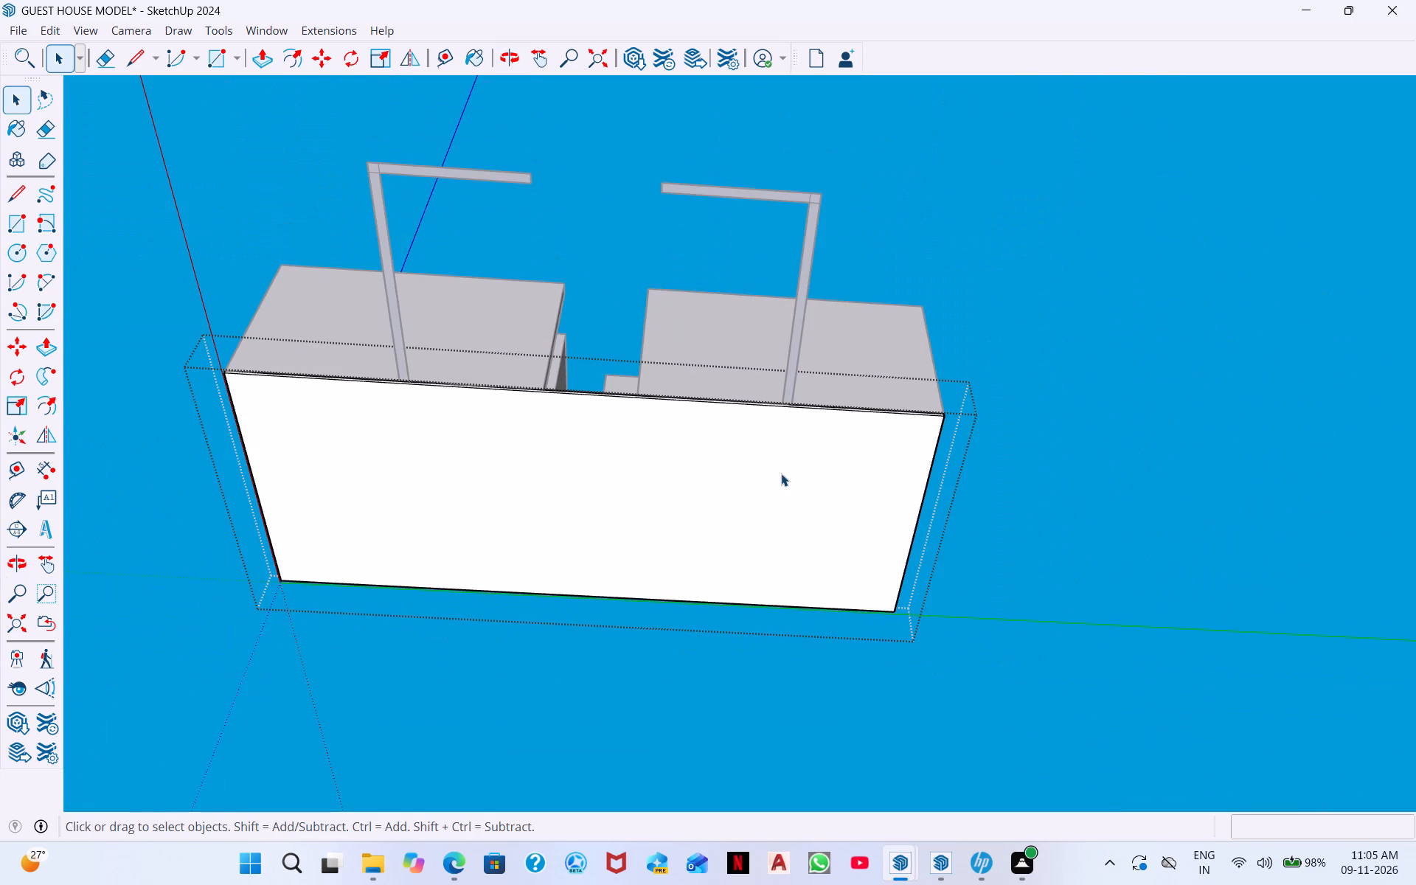
Exit the floor slab group.
{"action": "left_click", "coordinate": [1145, 323]}
{"action": "key", "text": "space"}
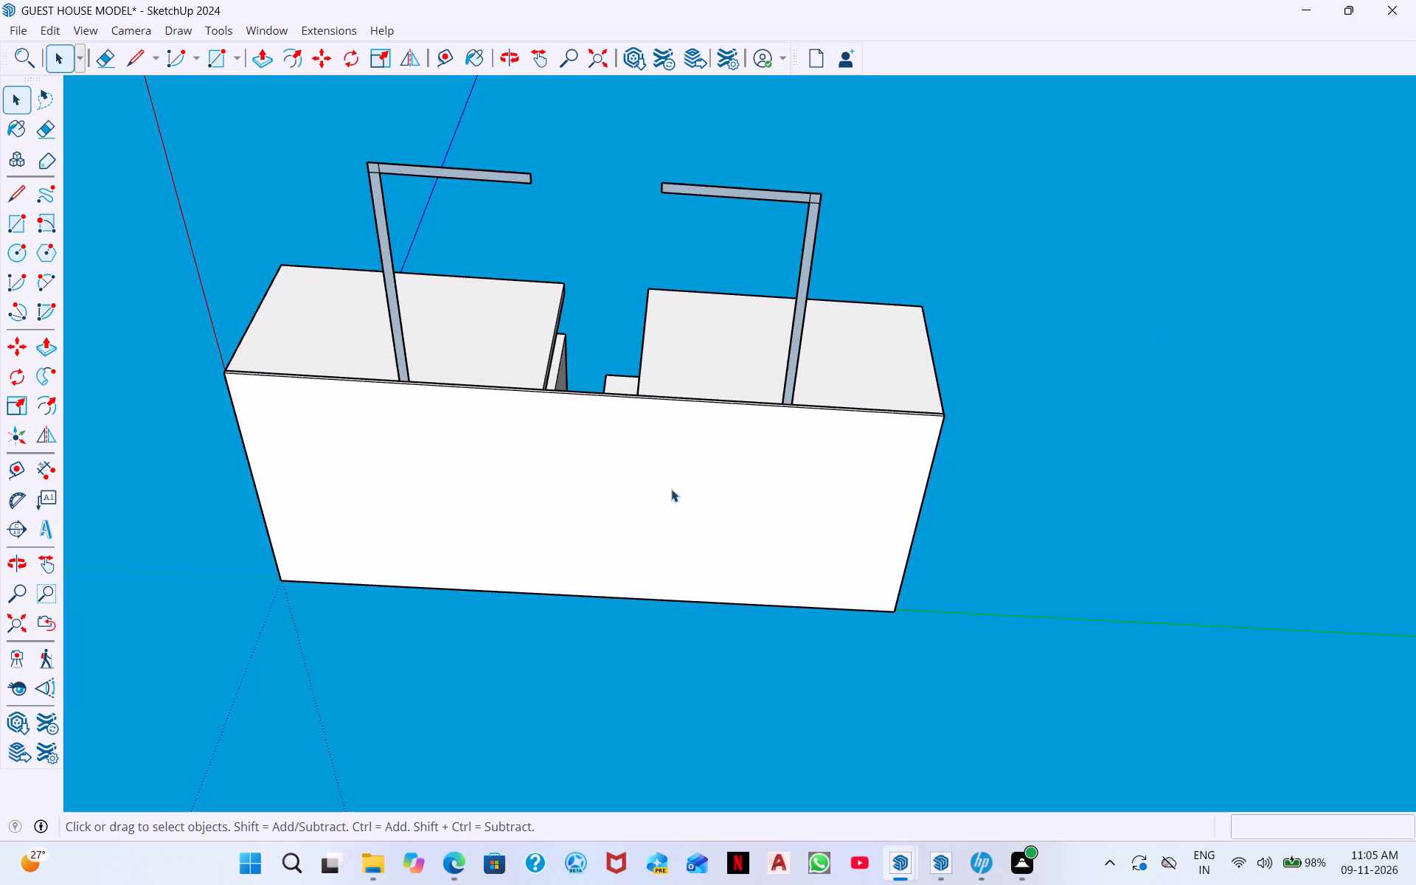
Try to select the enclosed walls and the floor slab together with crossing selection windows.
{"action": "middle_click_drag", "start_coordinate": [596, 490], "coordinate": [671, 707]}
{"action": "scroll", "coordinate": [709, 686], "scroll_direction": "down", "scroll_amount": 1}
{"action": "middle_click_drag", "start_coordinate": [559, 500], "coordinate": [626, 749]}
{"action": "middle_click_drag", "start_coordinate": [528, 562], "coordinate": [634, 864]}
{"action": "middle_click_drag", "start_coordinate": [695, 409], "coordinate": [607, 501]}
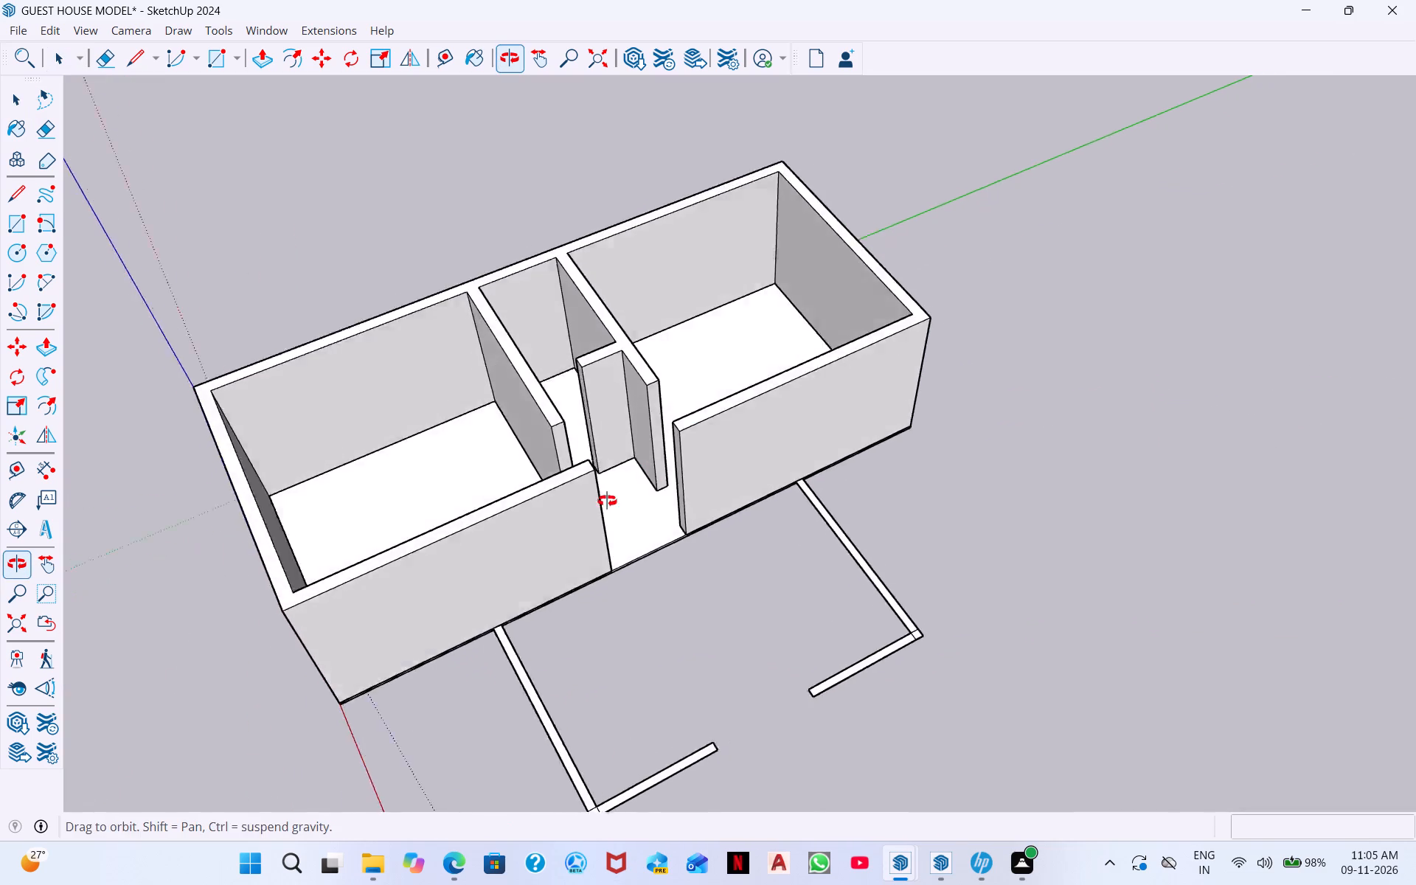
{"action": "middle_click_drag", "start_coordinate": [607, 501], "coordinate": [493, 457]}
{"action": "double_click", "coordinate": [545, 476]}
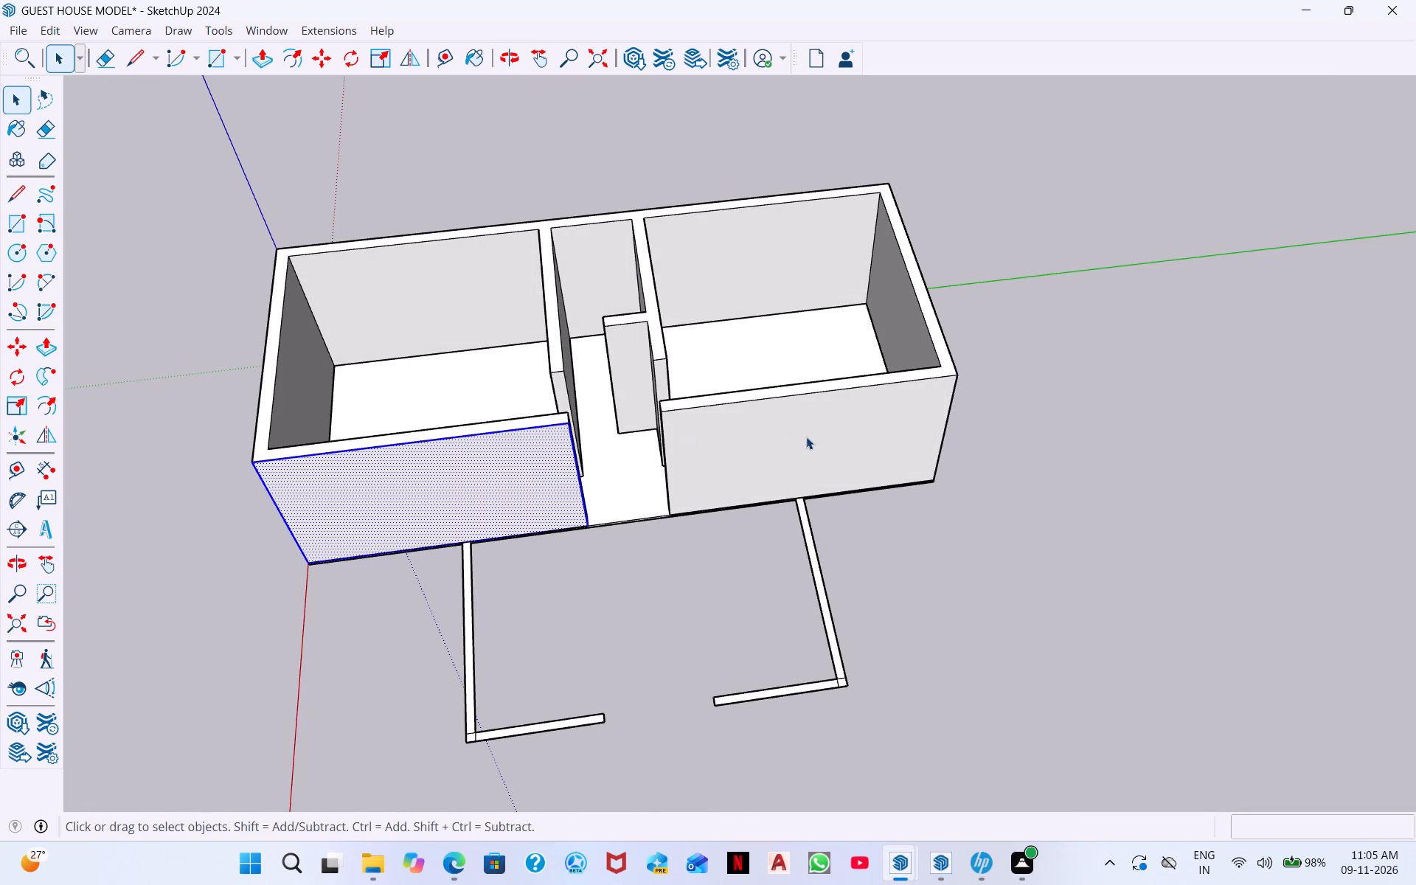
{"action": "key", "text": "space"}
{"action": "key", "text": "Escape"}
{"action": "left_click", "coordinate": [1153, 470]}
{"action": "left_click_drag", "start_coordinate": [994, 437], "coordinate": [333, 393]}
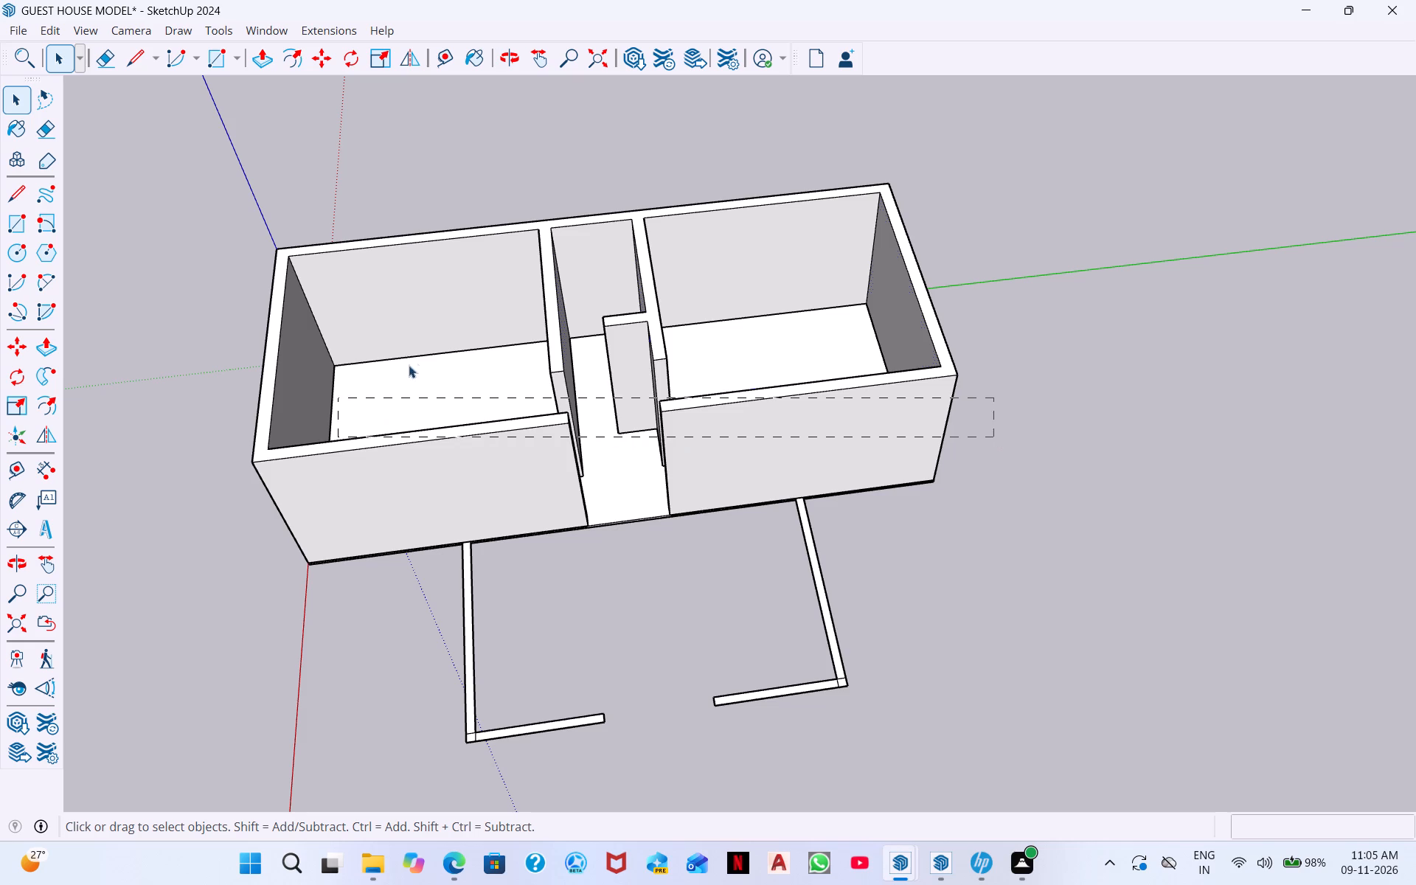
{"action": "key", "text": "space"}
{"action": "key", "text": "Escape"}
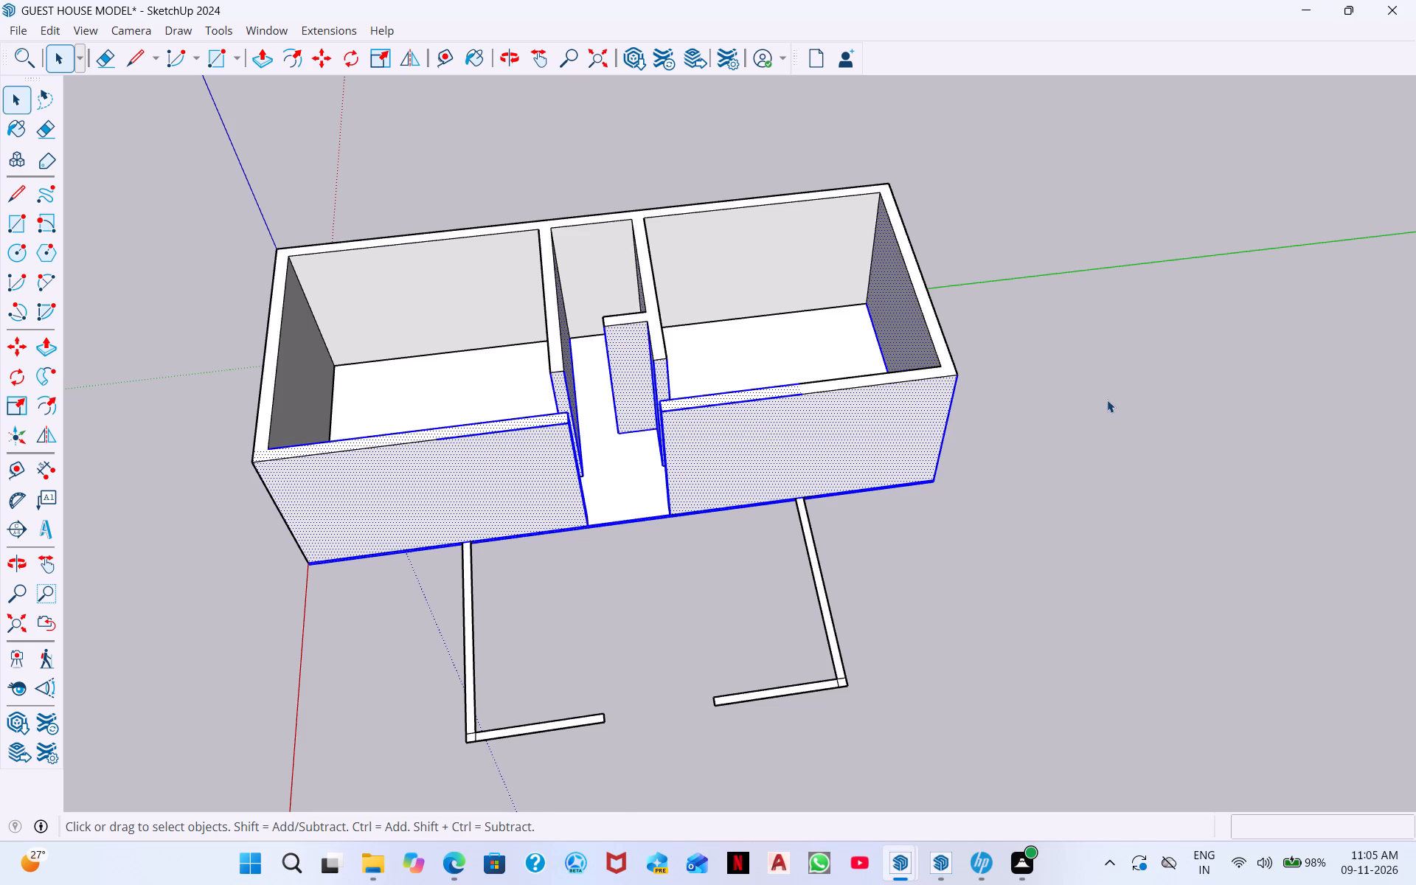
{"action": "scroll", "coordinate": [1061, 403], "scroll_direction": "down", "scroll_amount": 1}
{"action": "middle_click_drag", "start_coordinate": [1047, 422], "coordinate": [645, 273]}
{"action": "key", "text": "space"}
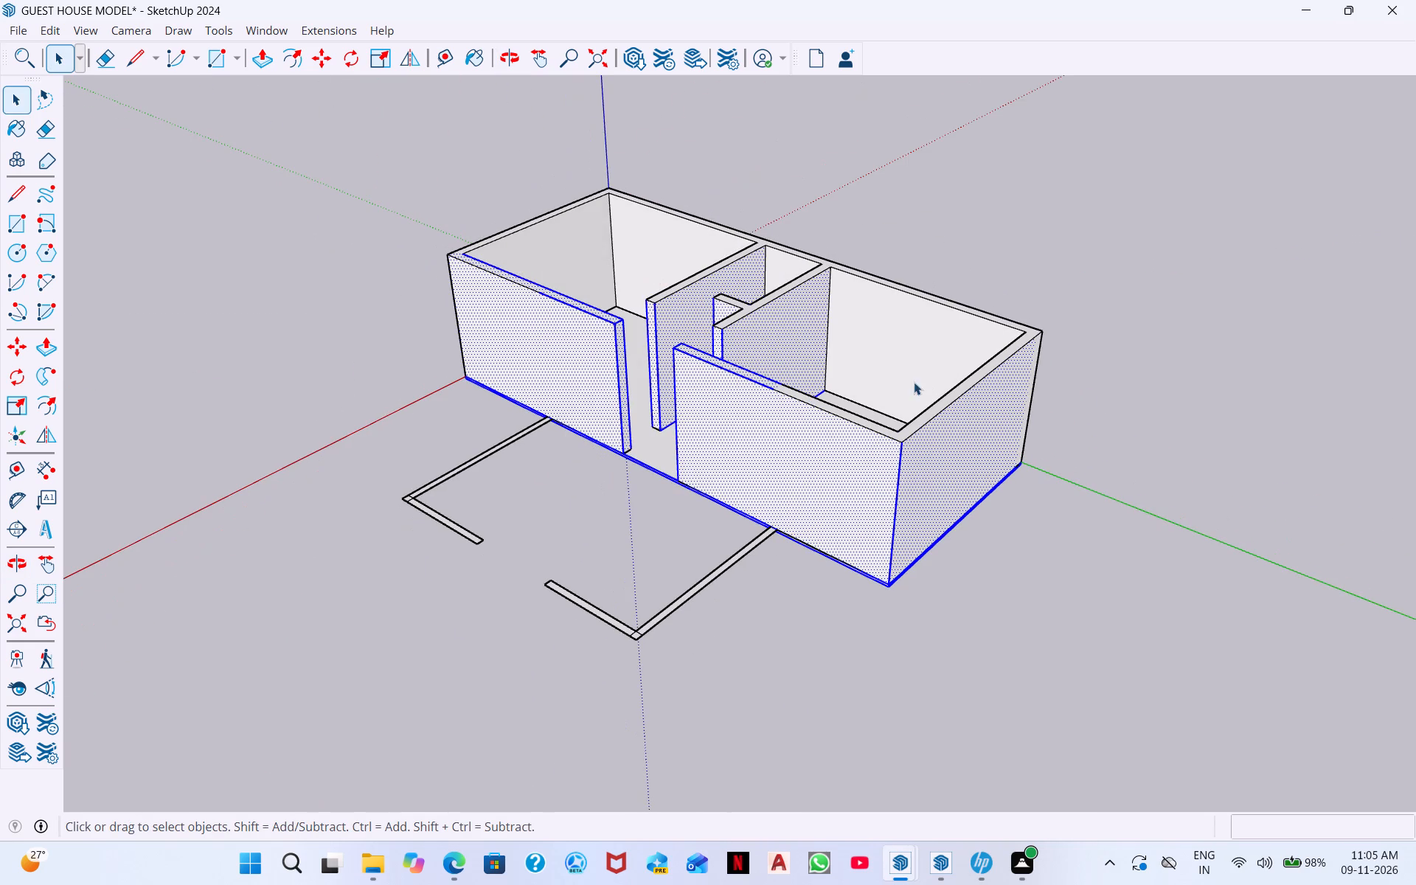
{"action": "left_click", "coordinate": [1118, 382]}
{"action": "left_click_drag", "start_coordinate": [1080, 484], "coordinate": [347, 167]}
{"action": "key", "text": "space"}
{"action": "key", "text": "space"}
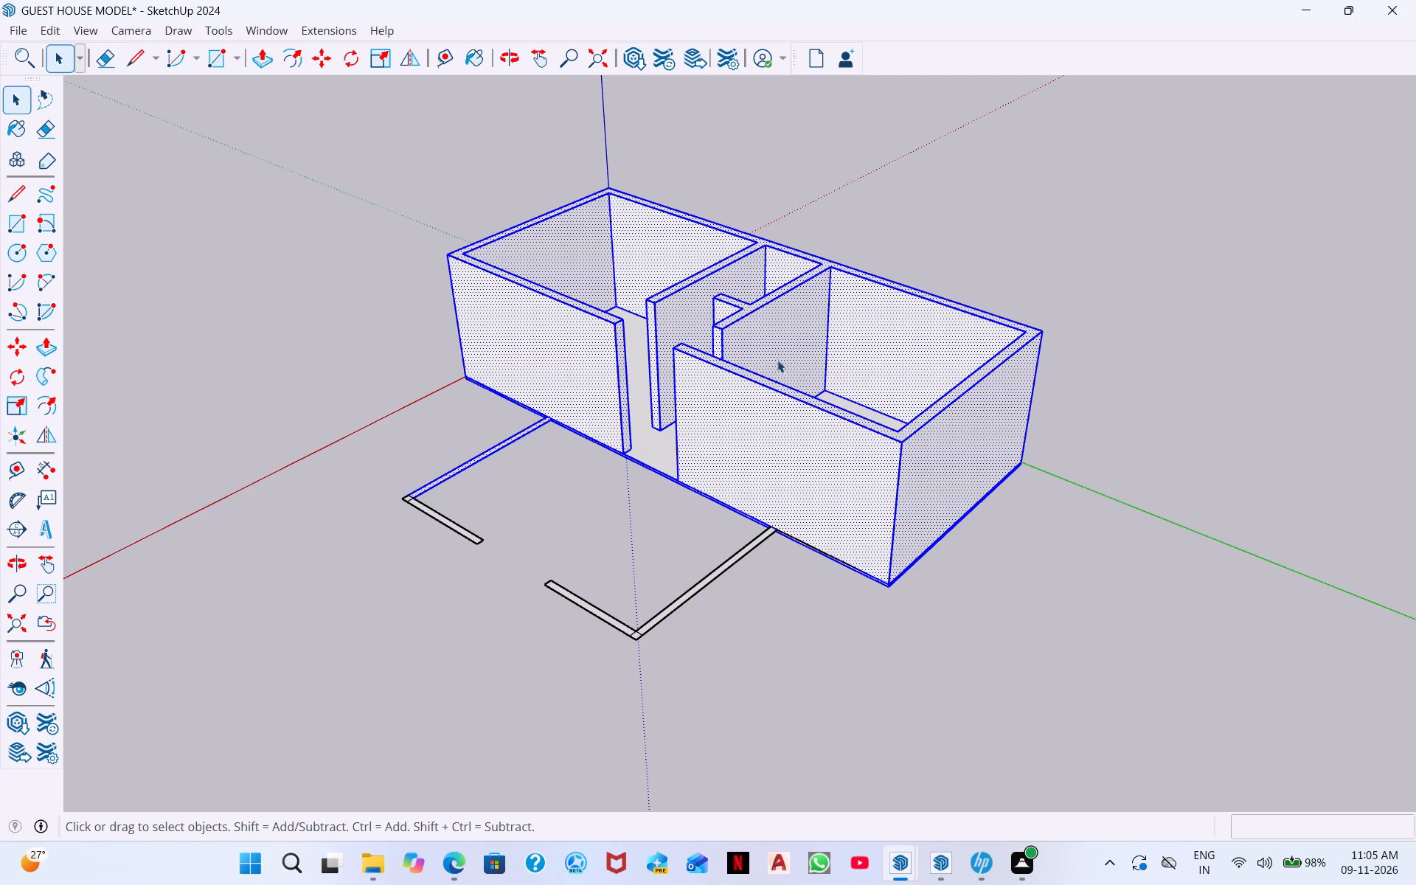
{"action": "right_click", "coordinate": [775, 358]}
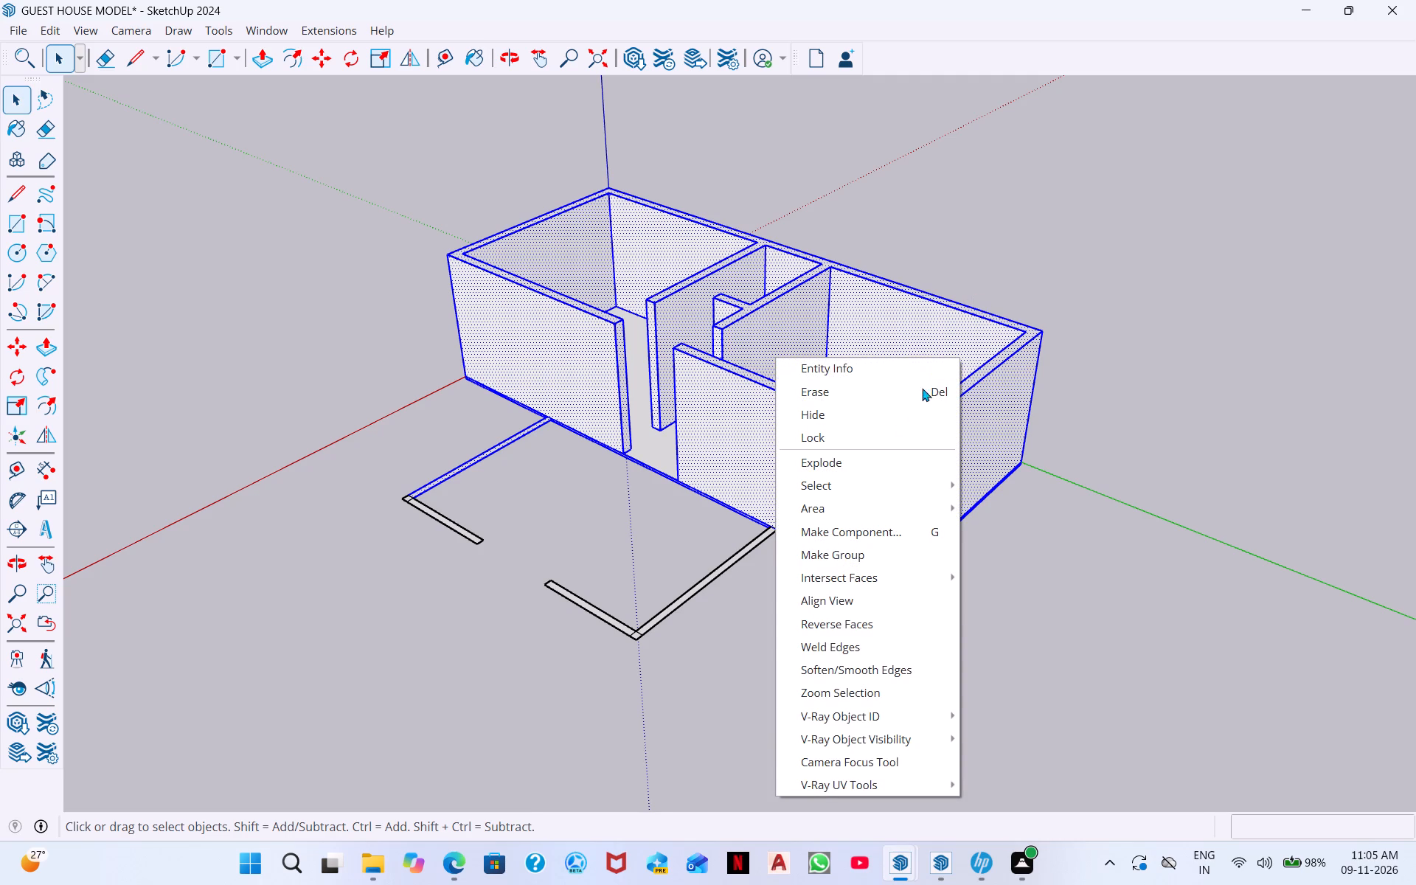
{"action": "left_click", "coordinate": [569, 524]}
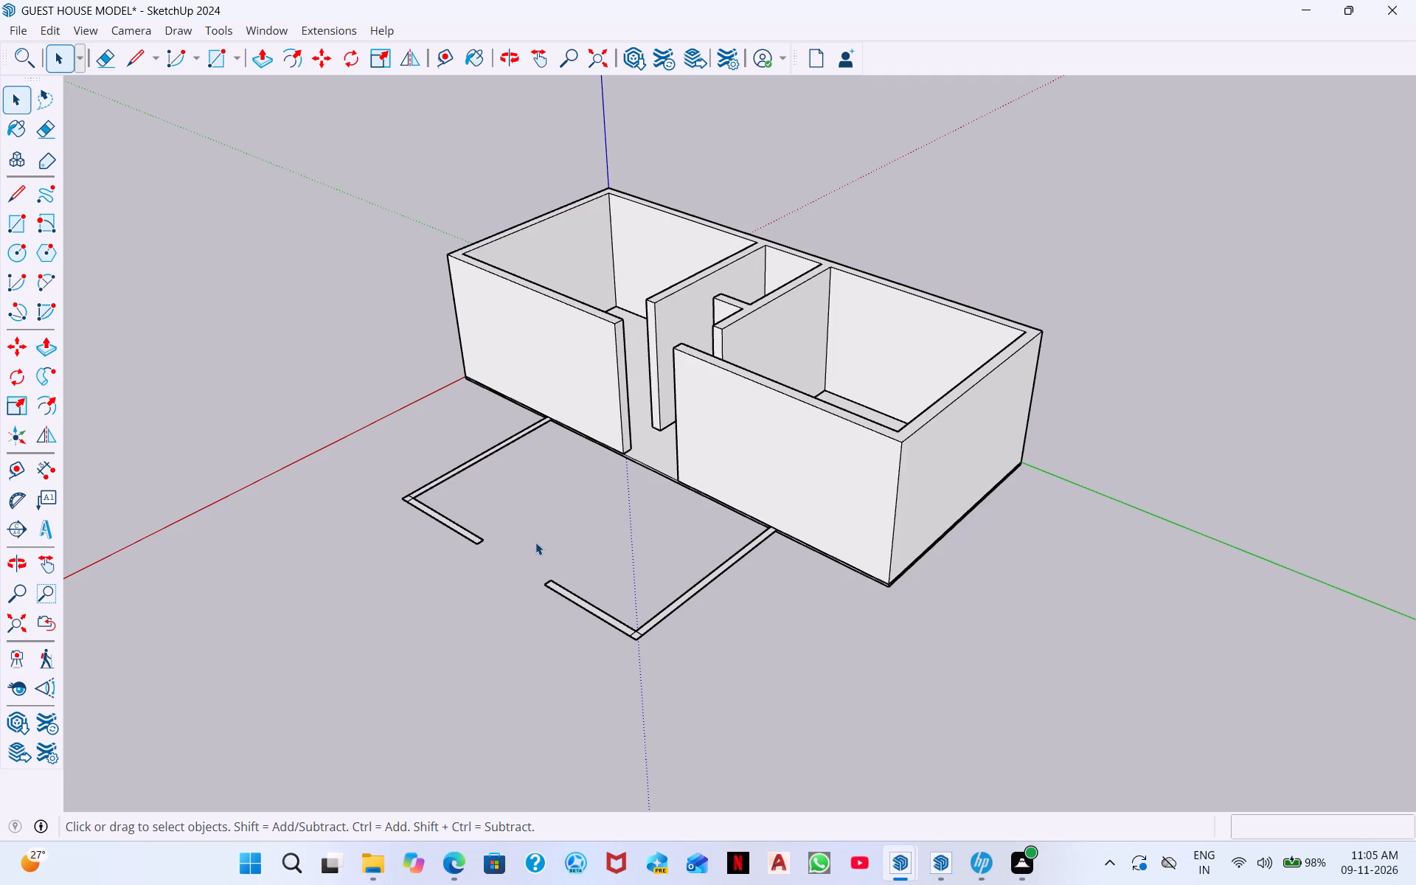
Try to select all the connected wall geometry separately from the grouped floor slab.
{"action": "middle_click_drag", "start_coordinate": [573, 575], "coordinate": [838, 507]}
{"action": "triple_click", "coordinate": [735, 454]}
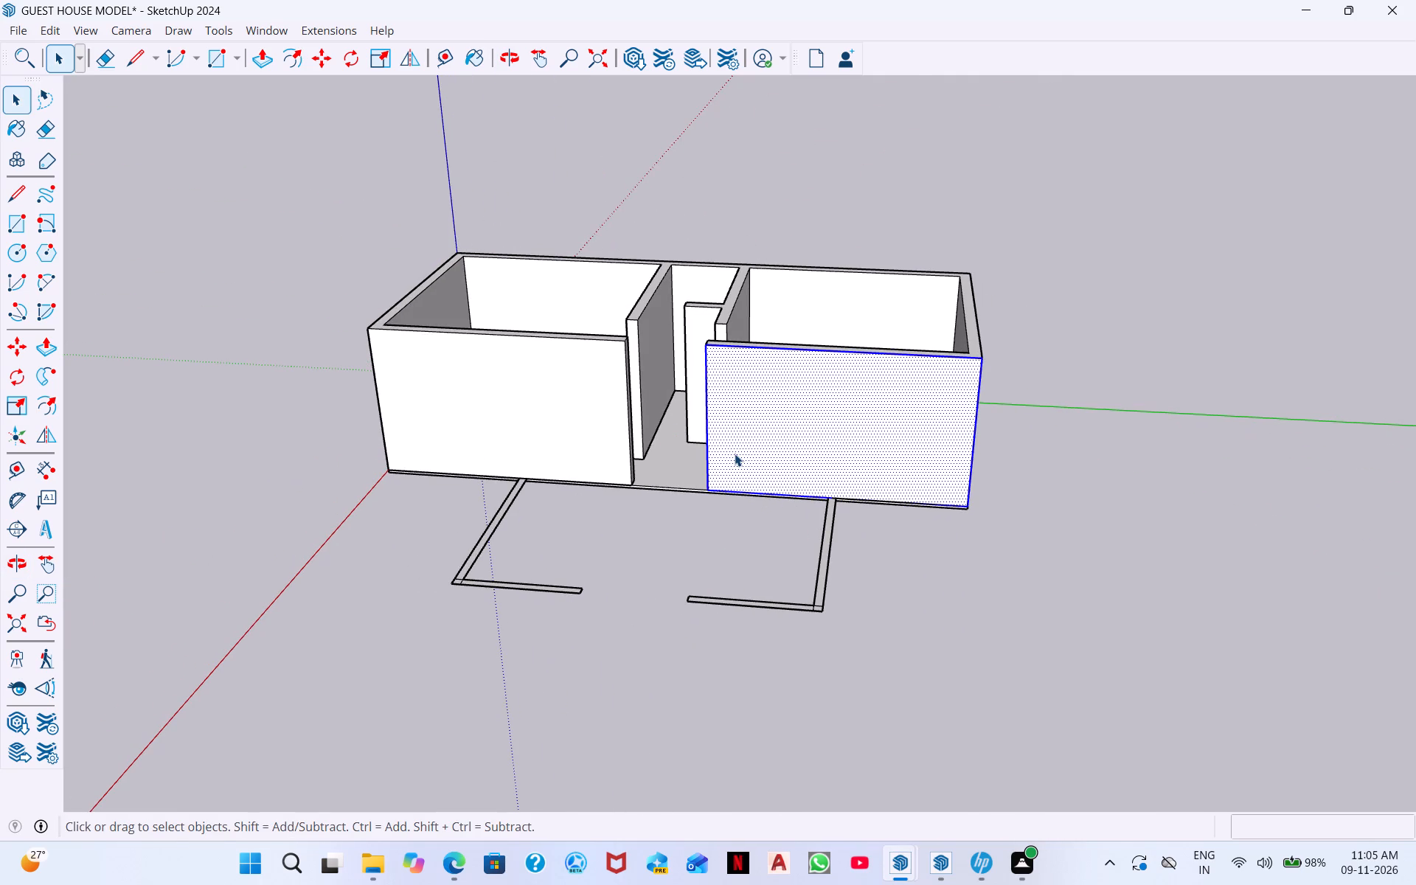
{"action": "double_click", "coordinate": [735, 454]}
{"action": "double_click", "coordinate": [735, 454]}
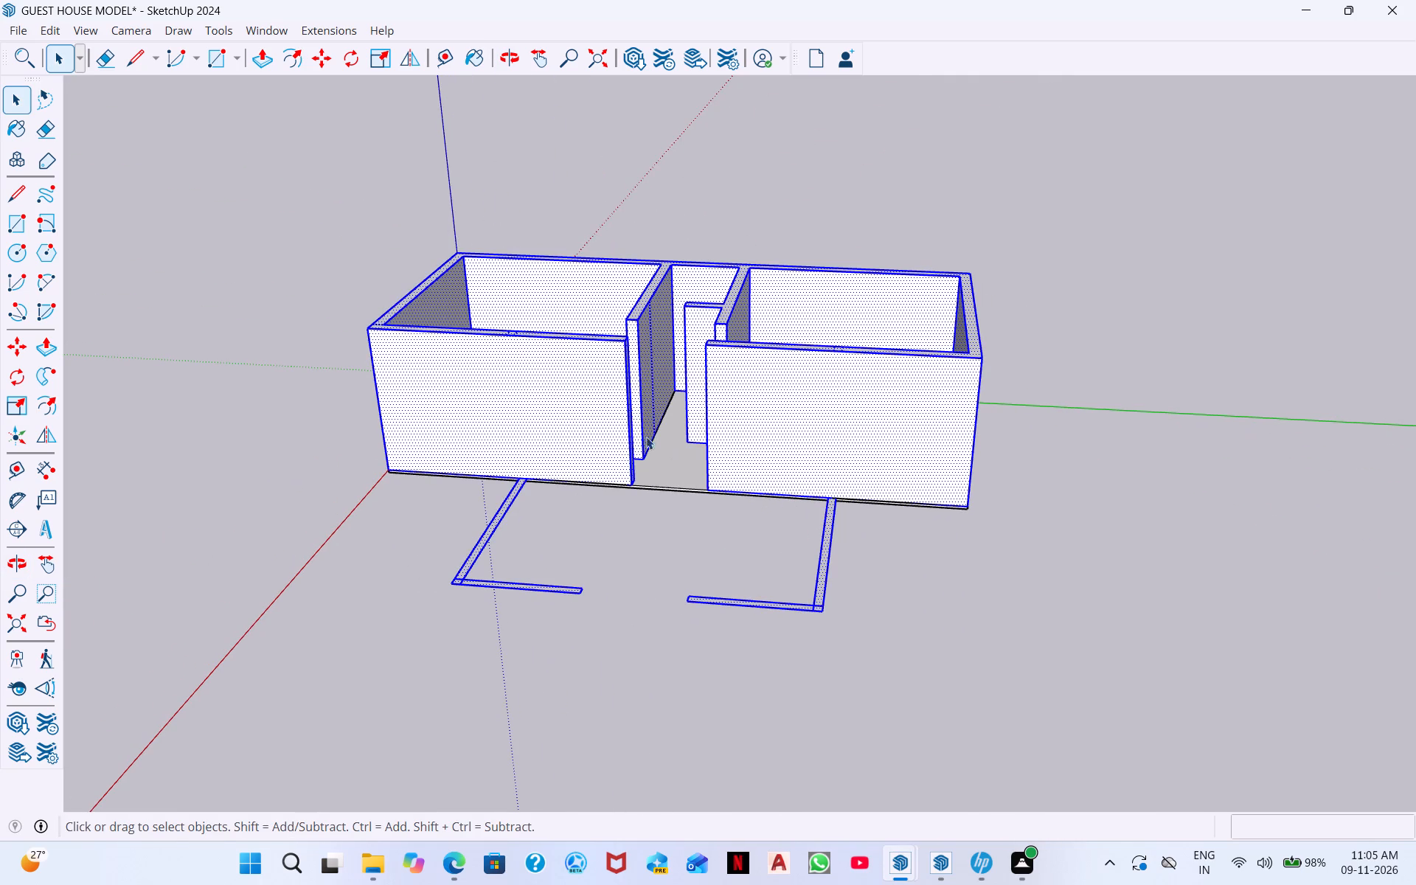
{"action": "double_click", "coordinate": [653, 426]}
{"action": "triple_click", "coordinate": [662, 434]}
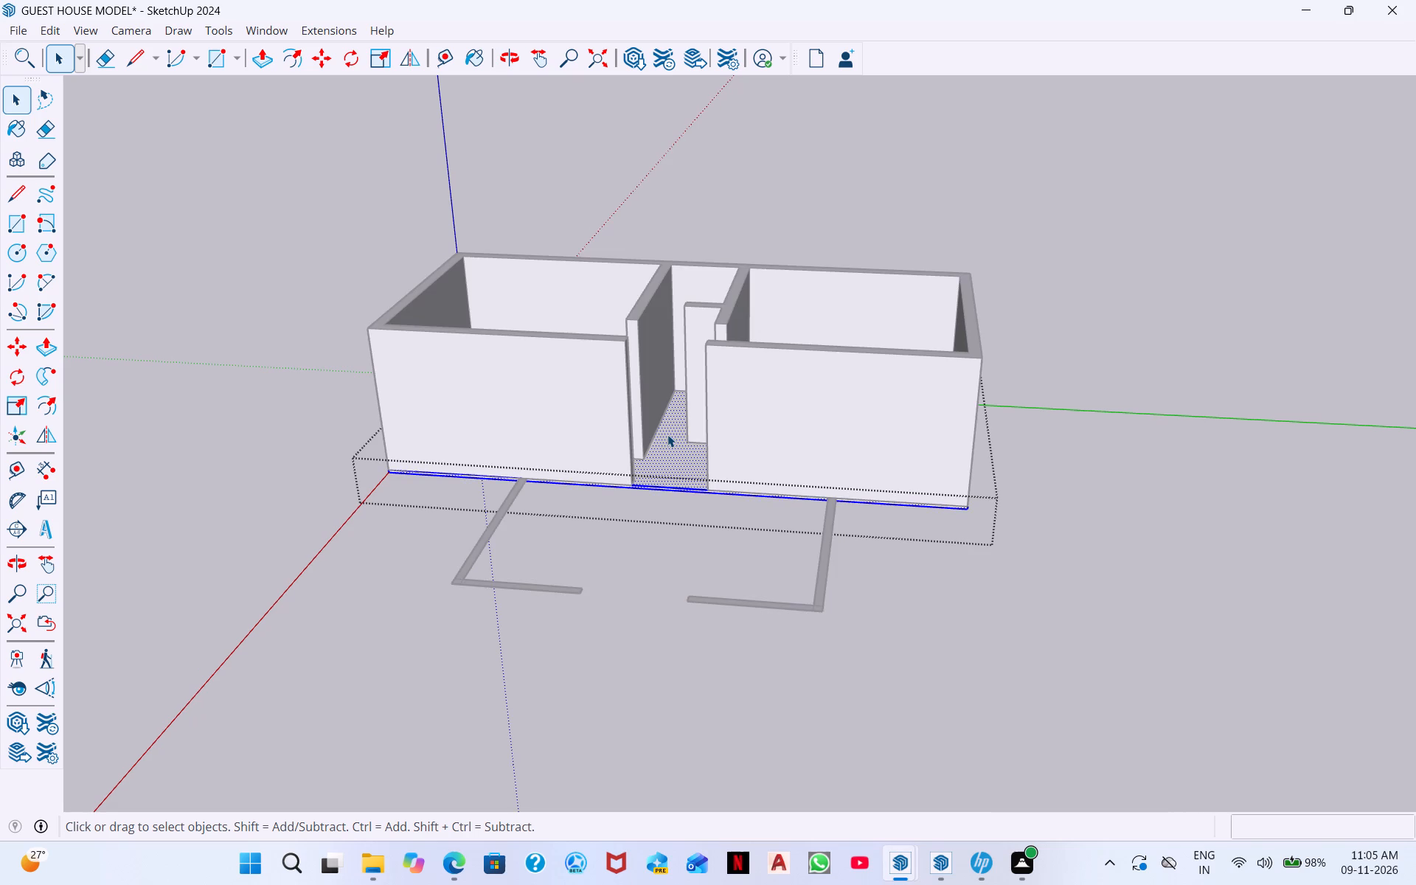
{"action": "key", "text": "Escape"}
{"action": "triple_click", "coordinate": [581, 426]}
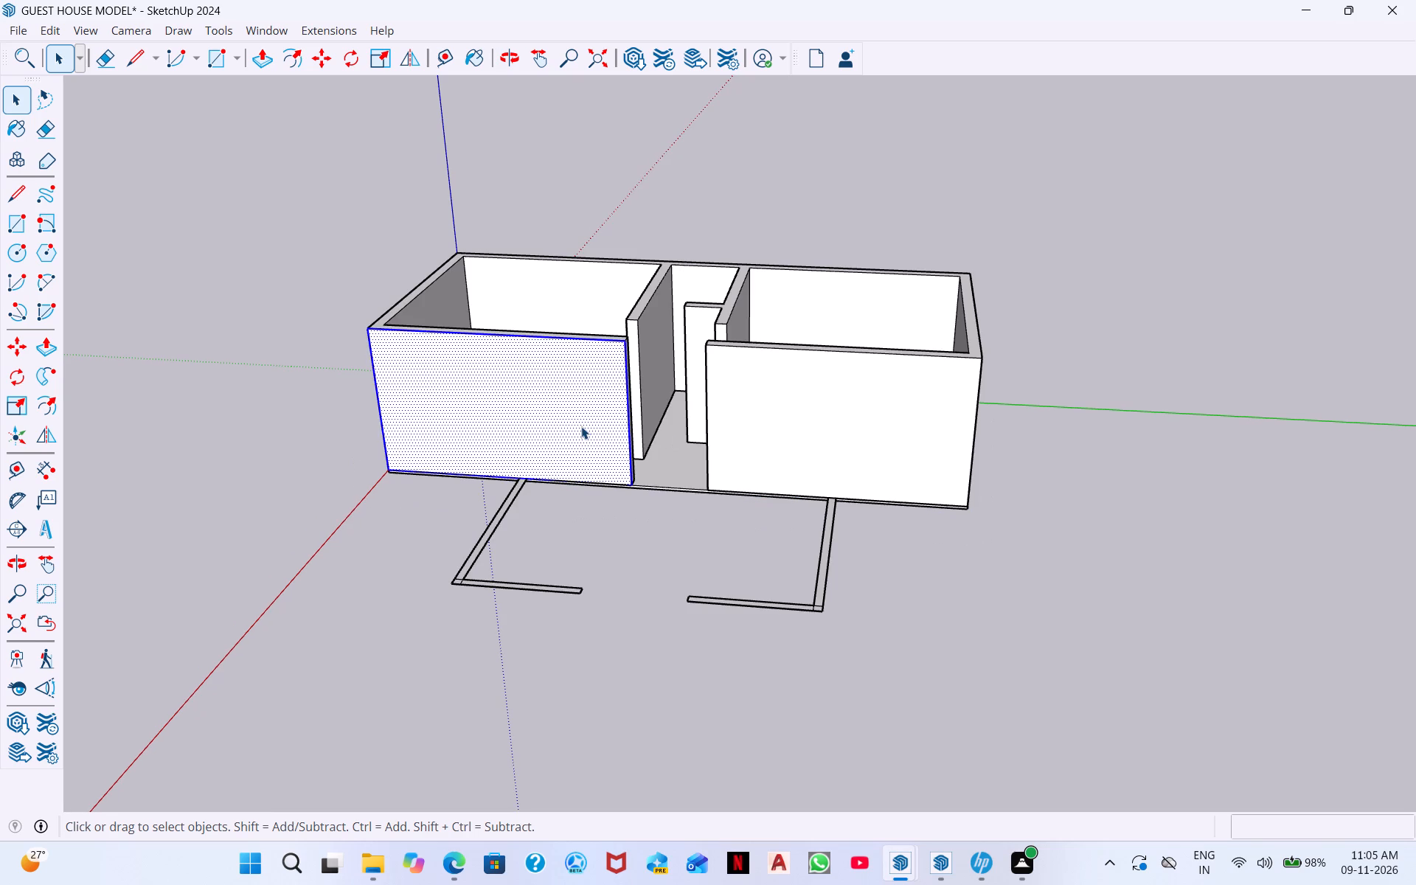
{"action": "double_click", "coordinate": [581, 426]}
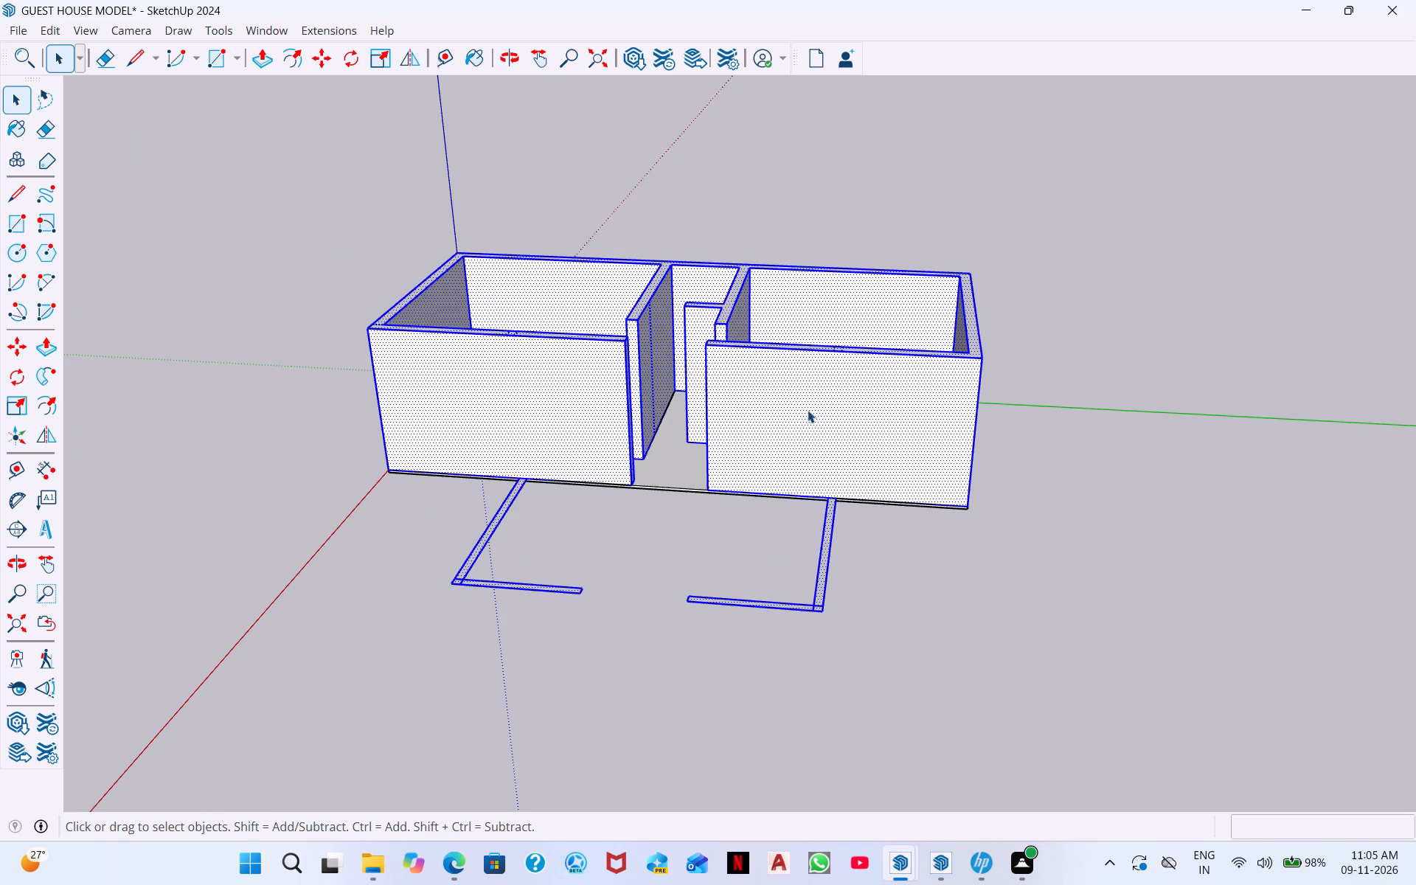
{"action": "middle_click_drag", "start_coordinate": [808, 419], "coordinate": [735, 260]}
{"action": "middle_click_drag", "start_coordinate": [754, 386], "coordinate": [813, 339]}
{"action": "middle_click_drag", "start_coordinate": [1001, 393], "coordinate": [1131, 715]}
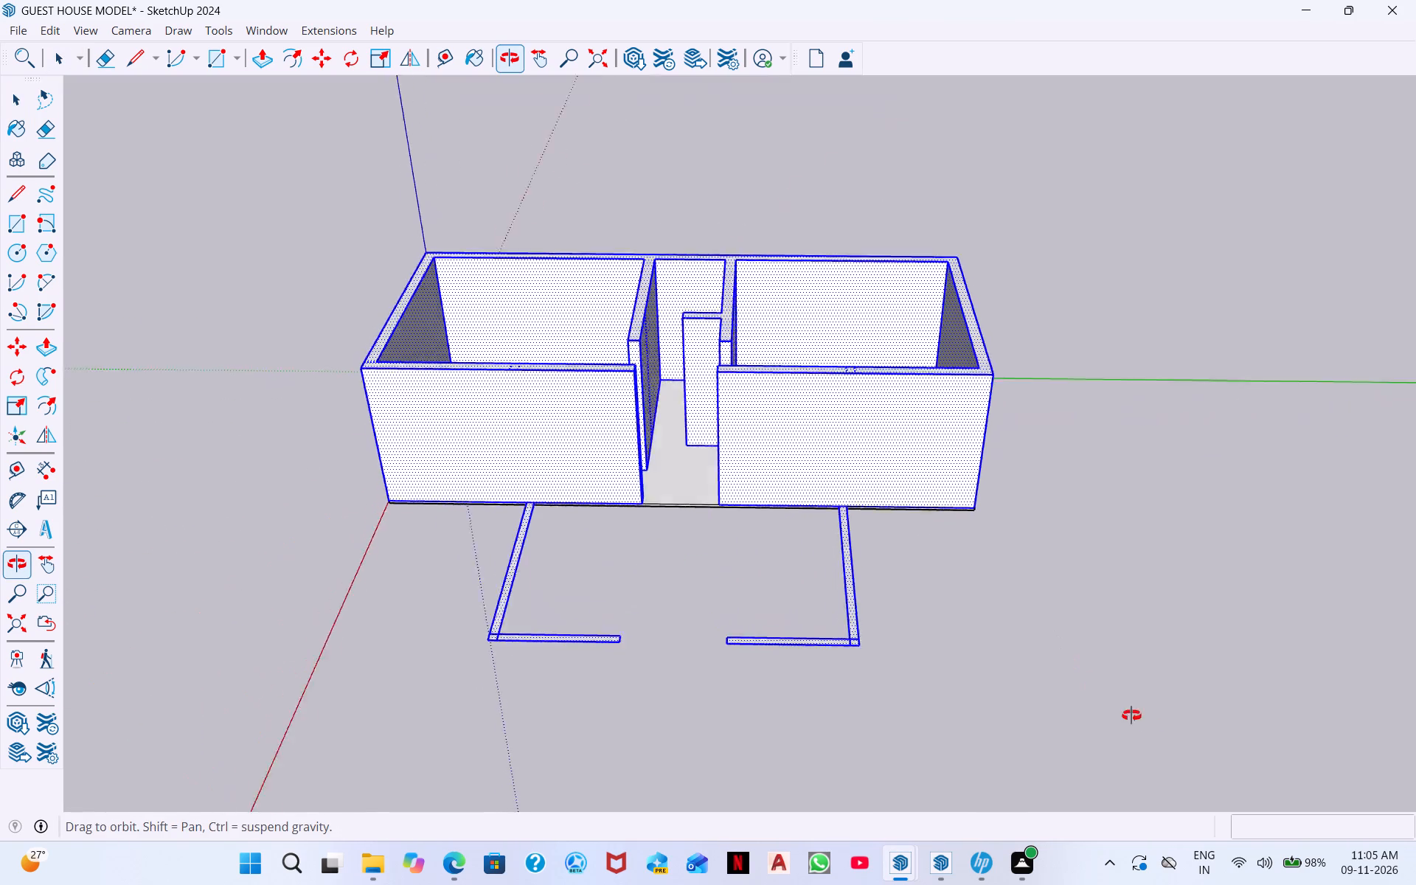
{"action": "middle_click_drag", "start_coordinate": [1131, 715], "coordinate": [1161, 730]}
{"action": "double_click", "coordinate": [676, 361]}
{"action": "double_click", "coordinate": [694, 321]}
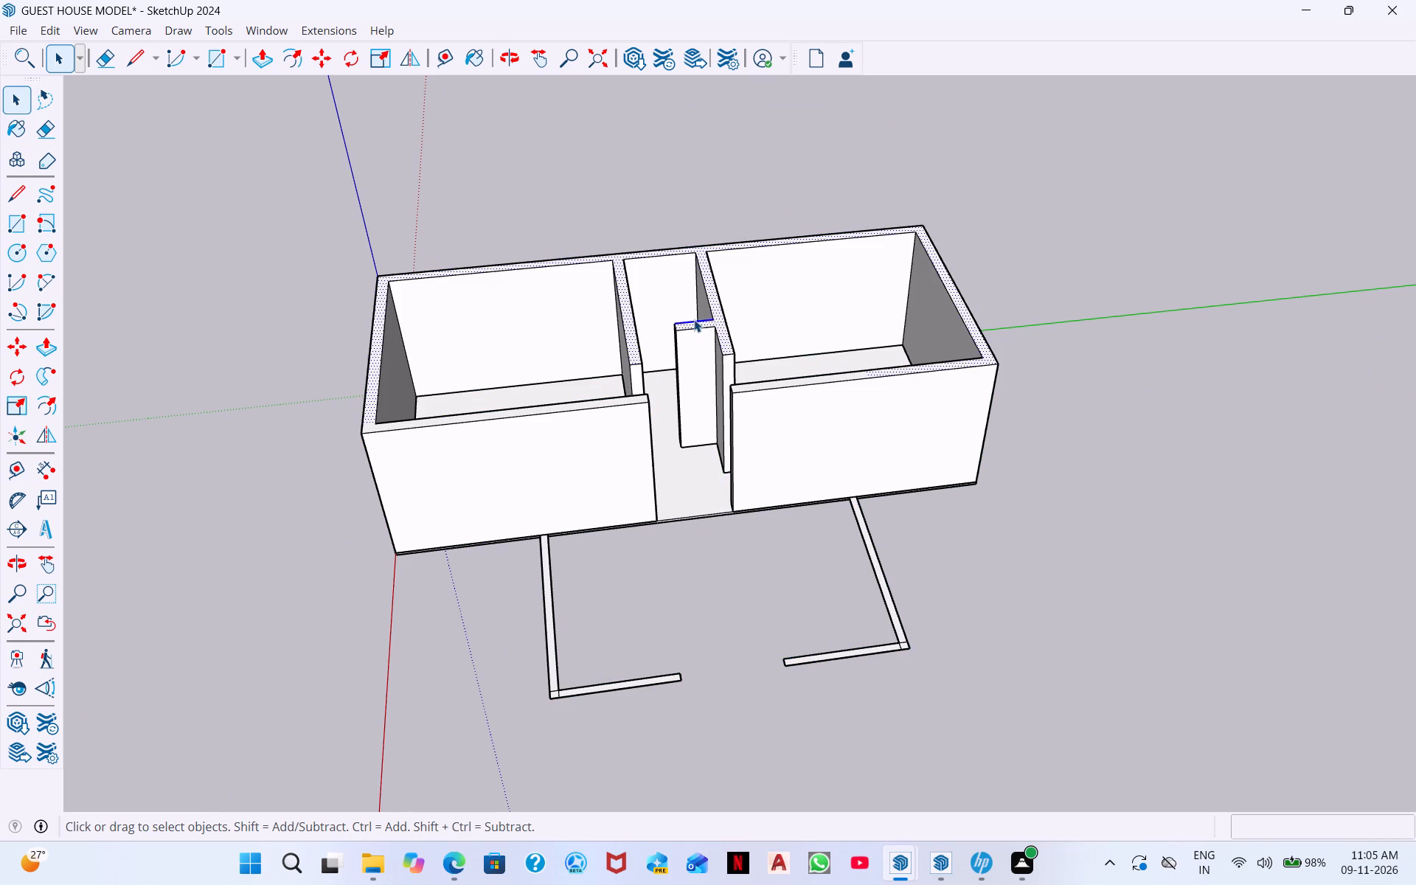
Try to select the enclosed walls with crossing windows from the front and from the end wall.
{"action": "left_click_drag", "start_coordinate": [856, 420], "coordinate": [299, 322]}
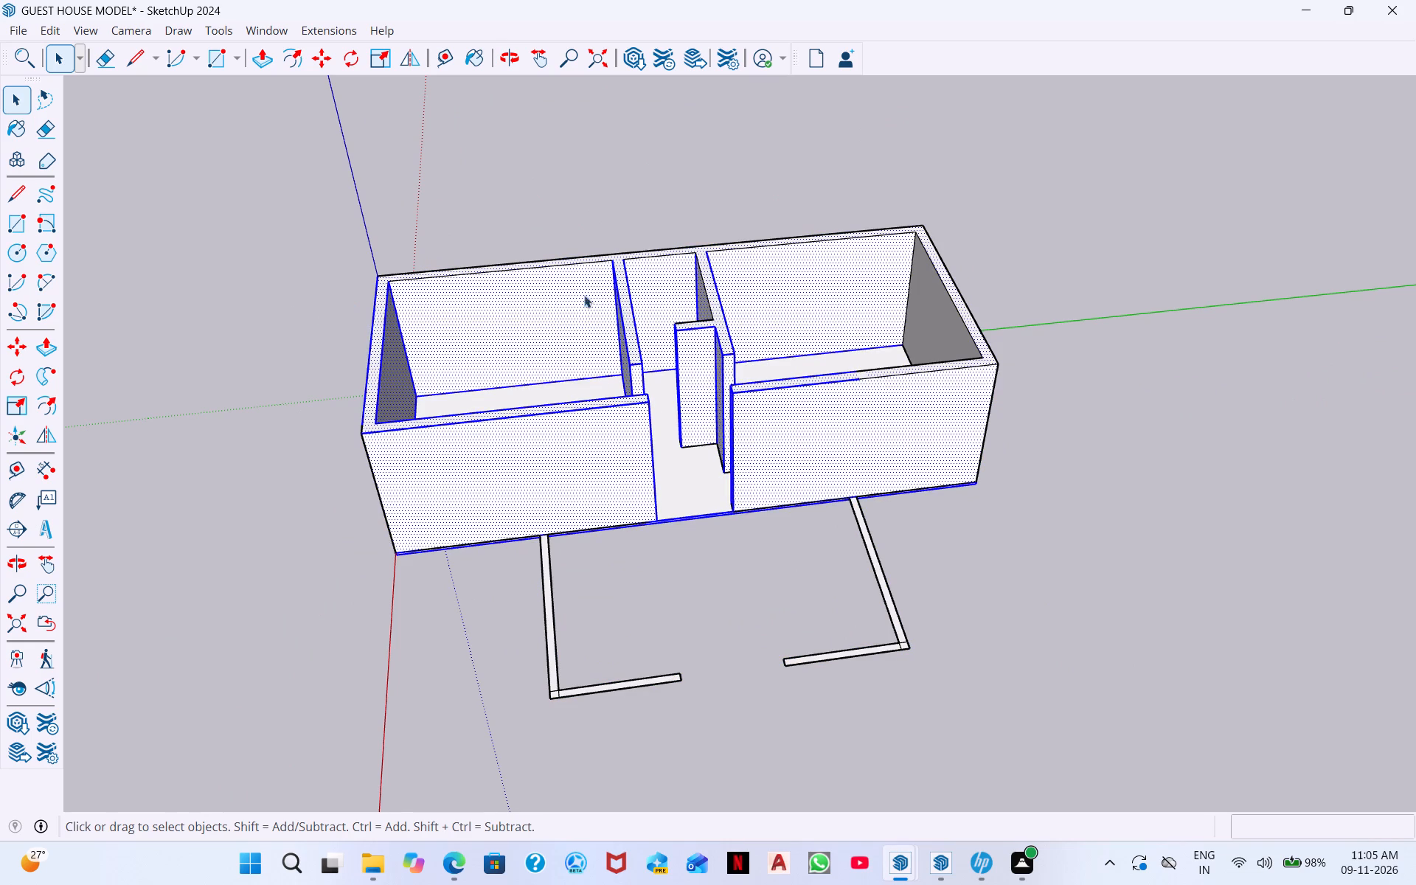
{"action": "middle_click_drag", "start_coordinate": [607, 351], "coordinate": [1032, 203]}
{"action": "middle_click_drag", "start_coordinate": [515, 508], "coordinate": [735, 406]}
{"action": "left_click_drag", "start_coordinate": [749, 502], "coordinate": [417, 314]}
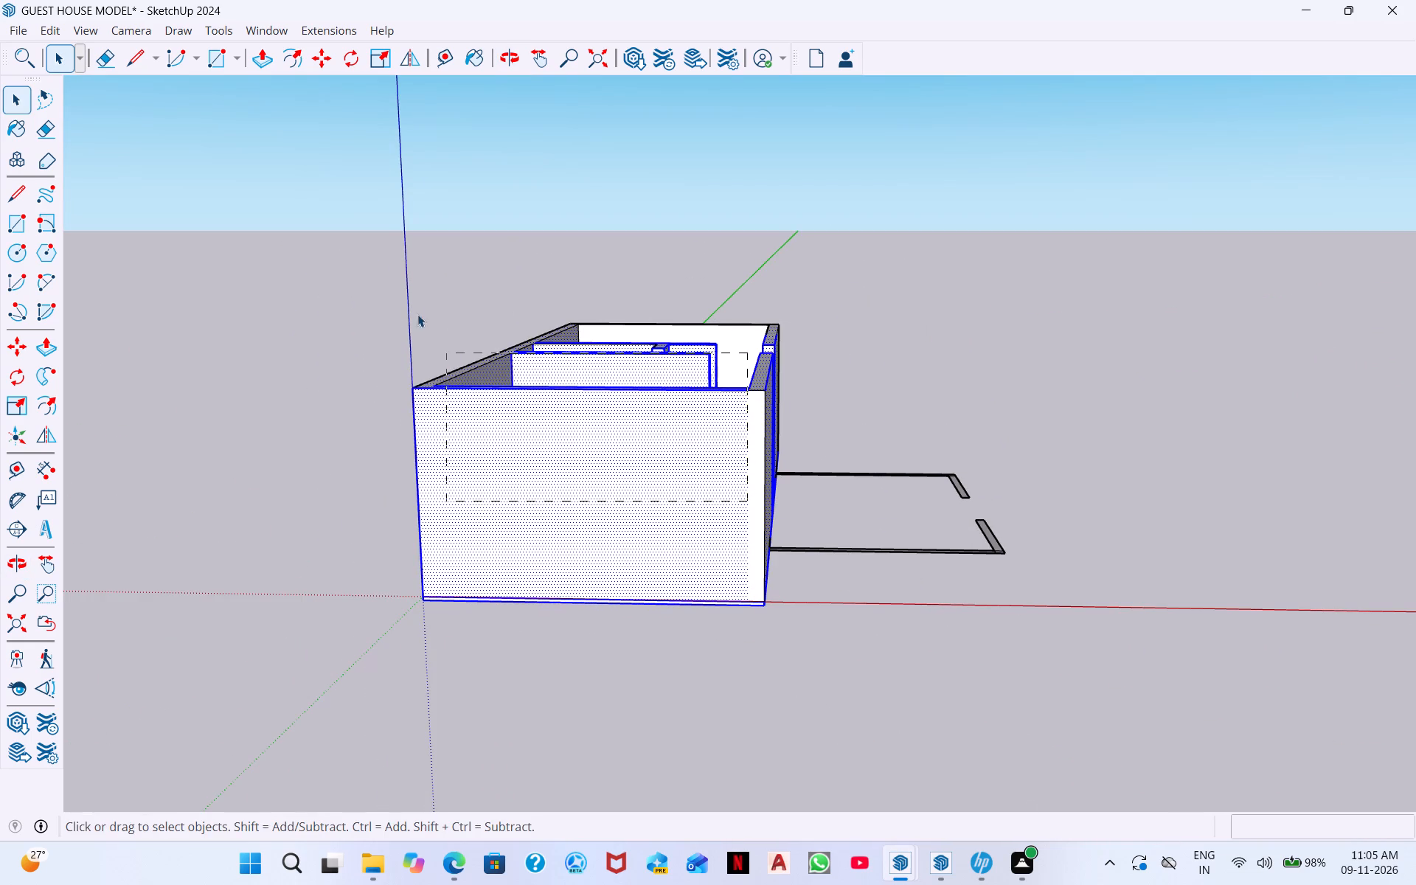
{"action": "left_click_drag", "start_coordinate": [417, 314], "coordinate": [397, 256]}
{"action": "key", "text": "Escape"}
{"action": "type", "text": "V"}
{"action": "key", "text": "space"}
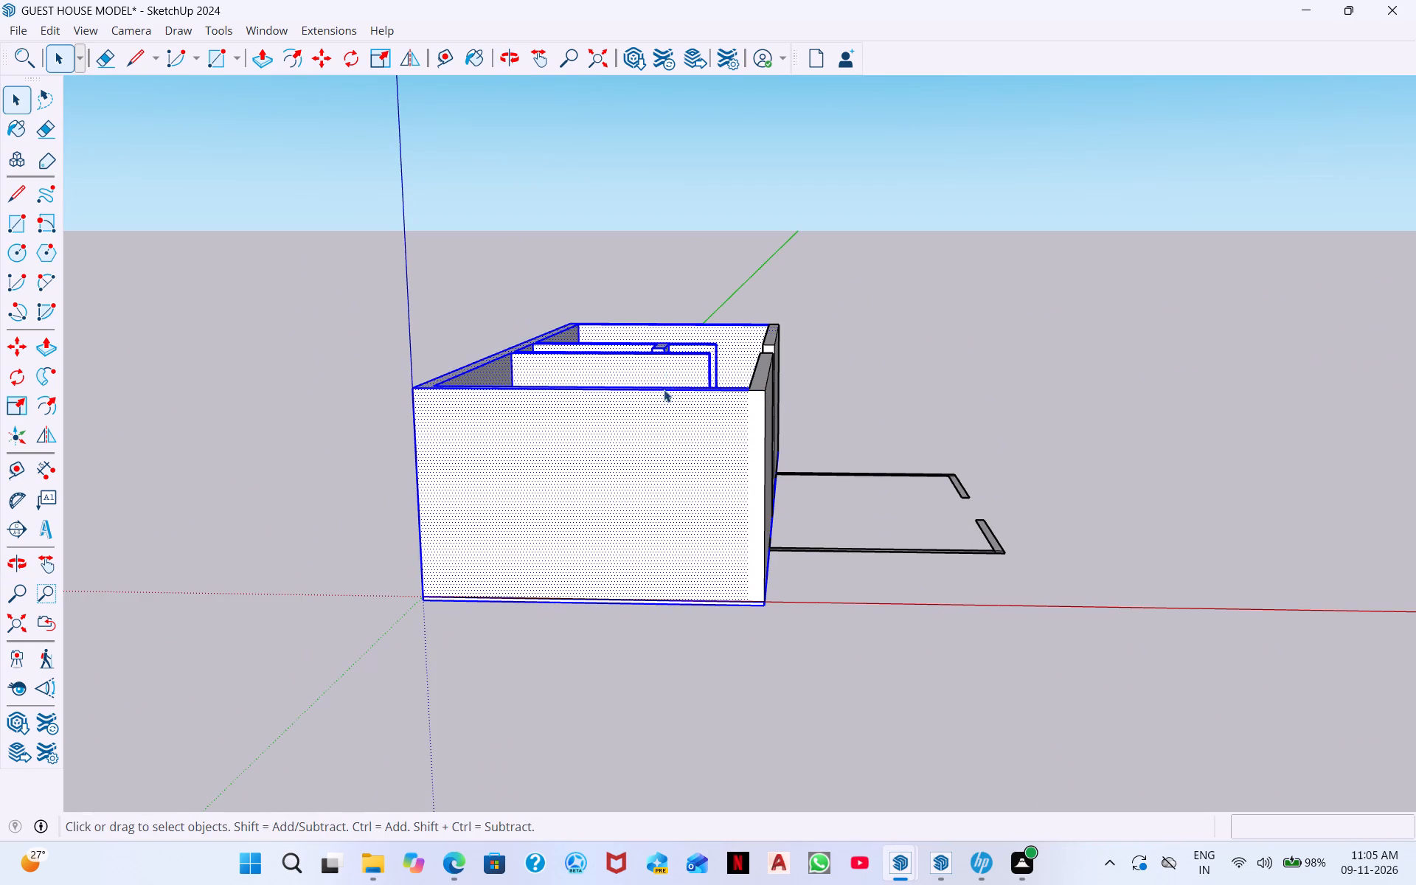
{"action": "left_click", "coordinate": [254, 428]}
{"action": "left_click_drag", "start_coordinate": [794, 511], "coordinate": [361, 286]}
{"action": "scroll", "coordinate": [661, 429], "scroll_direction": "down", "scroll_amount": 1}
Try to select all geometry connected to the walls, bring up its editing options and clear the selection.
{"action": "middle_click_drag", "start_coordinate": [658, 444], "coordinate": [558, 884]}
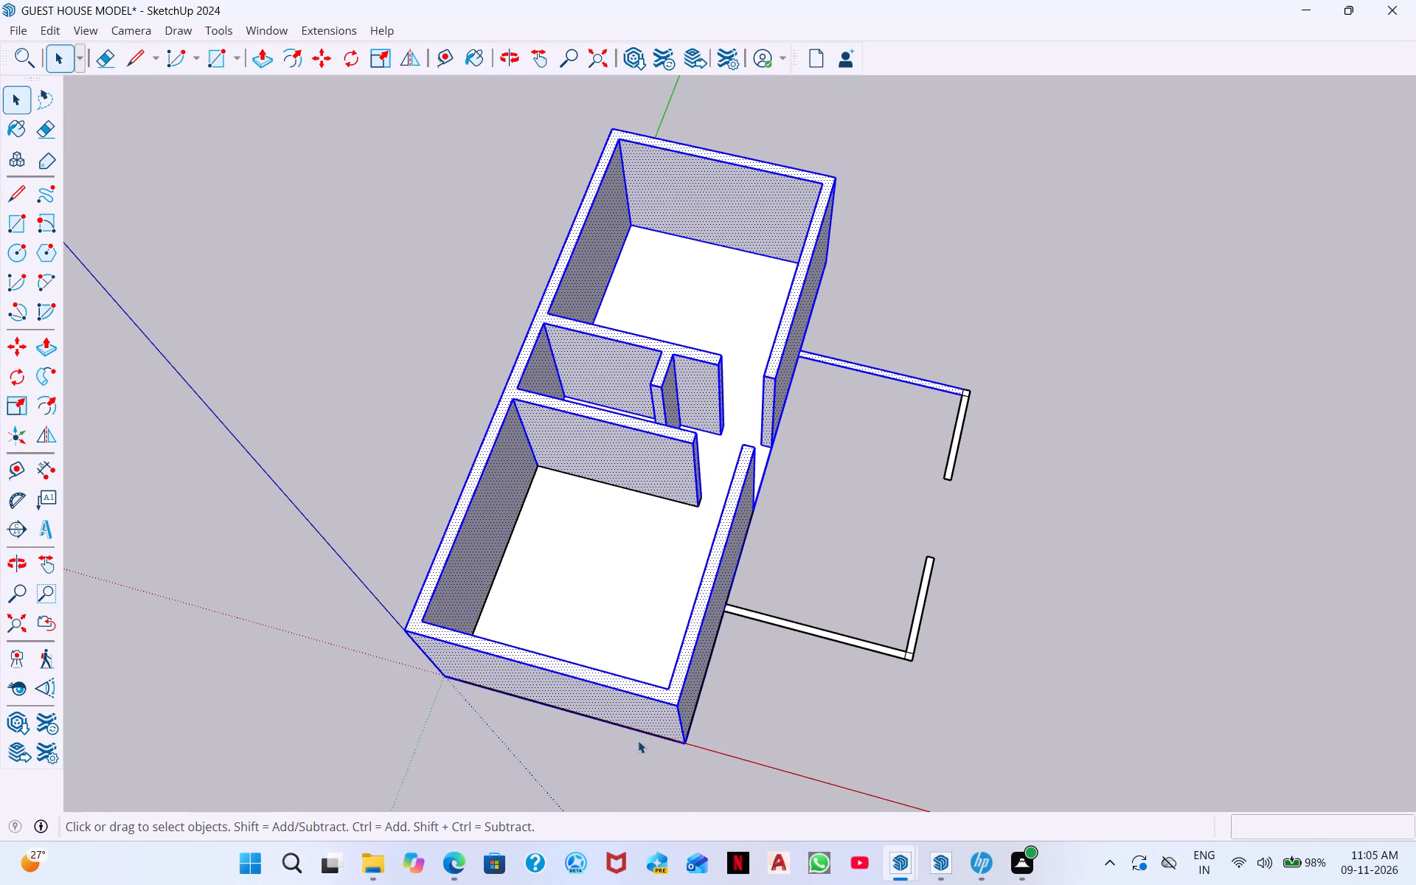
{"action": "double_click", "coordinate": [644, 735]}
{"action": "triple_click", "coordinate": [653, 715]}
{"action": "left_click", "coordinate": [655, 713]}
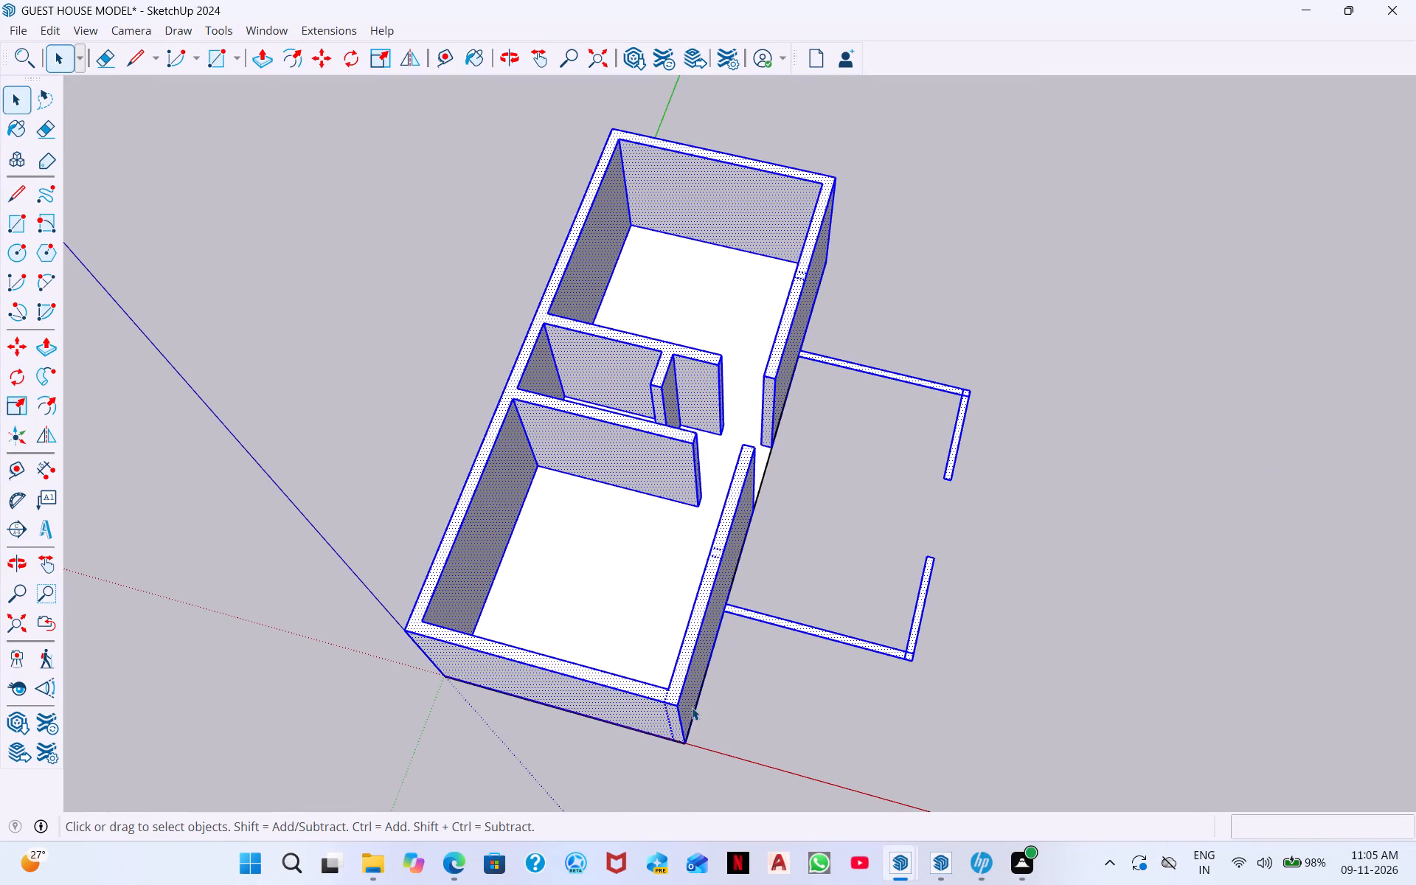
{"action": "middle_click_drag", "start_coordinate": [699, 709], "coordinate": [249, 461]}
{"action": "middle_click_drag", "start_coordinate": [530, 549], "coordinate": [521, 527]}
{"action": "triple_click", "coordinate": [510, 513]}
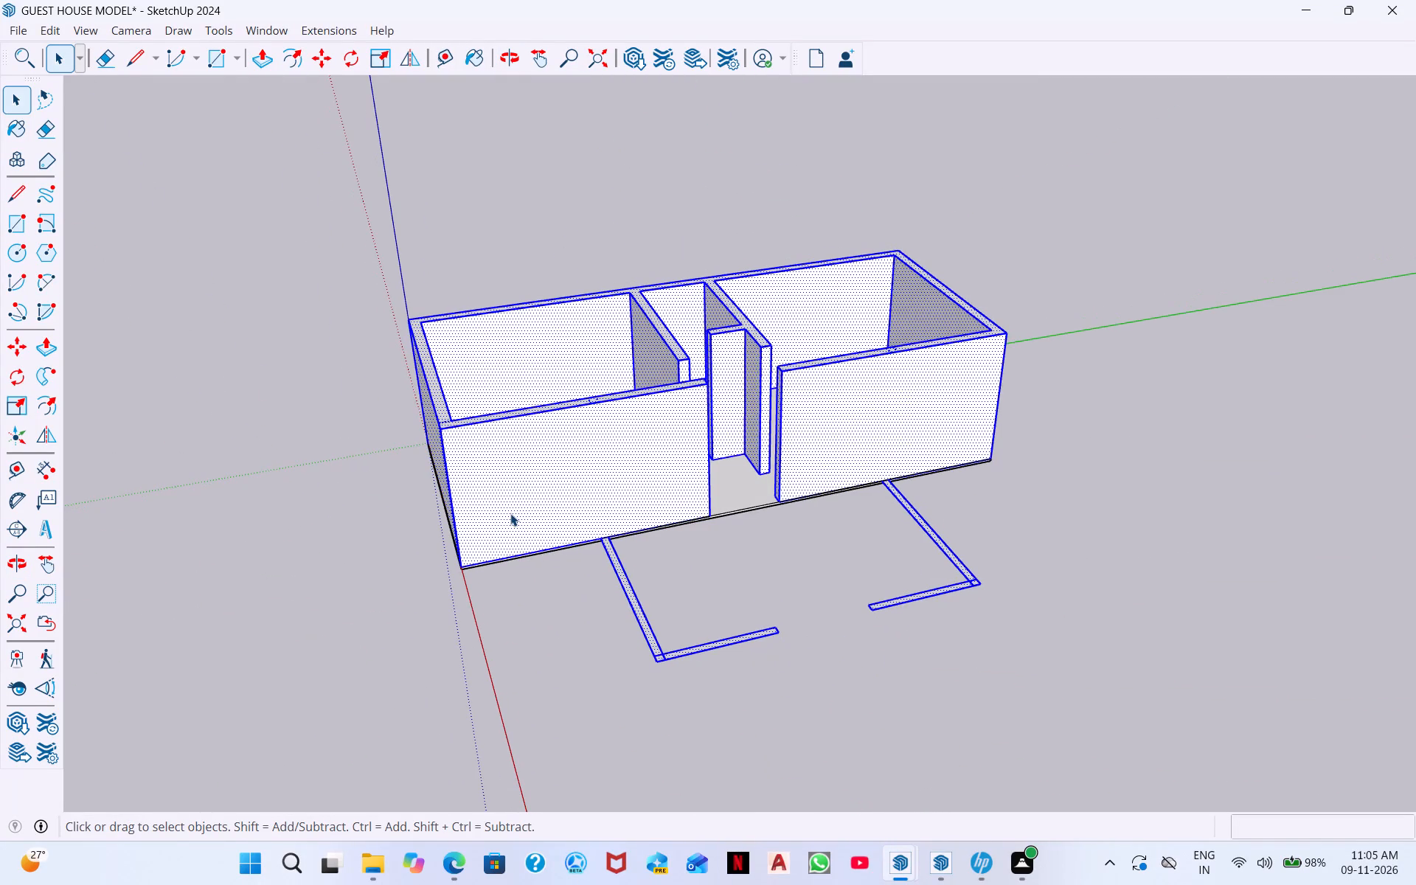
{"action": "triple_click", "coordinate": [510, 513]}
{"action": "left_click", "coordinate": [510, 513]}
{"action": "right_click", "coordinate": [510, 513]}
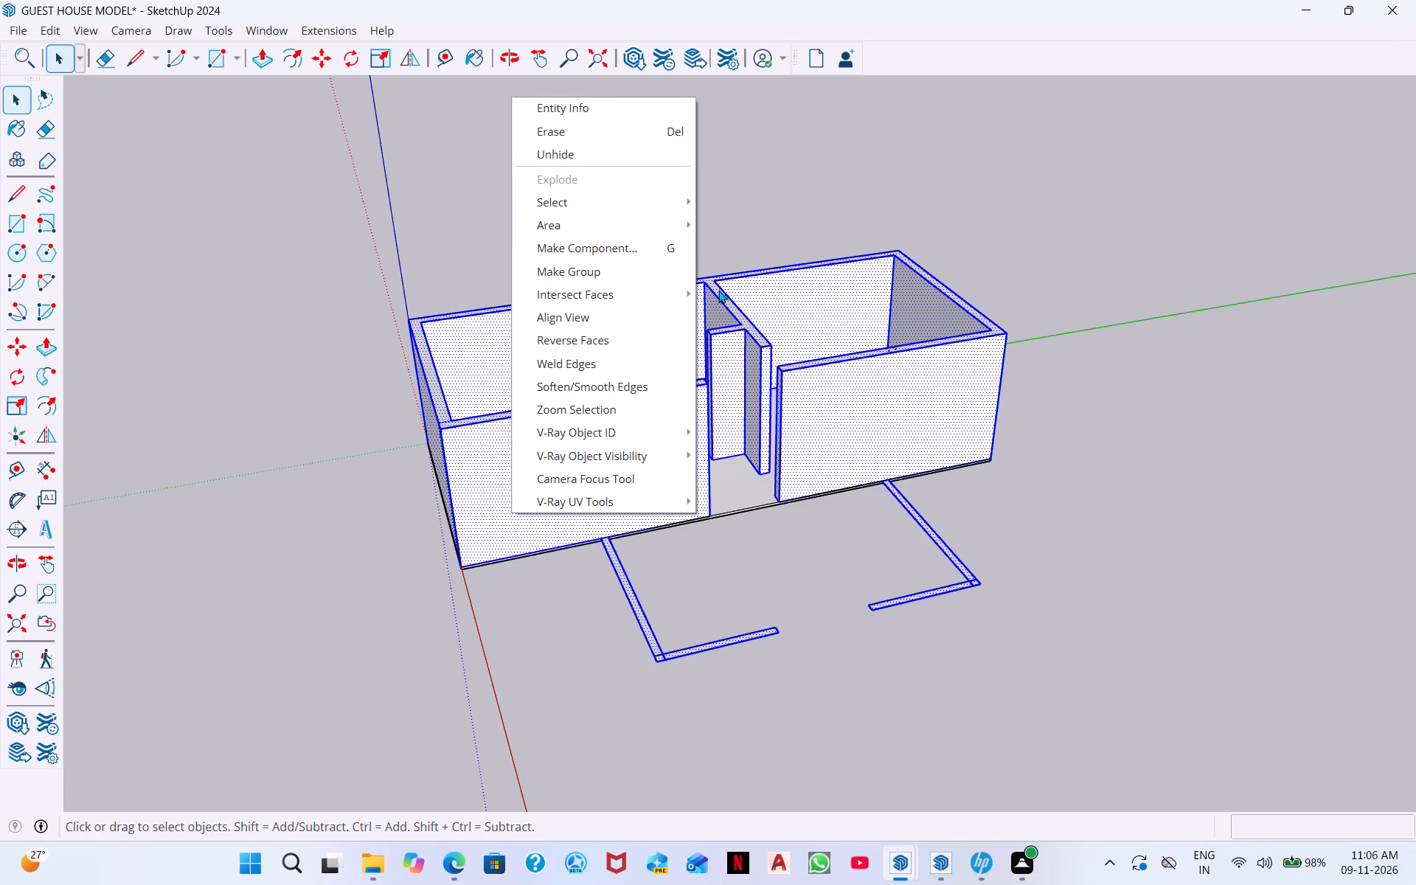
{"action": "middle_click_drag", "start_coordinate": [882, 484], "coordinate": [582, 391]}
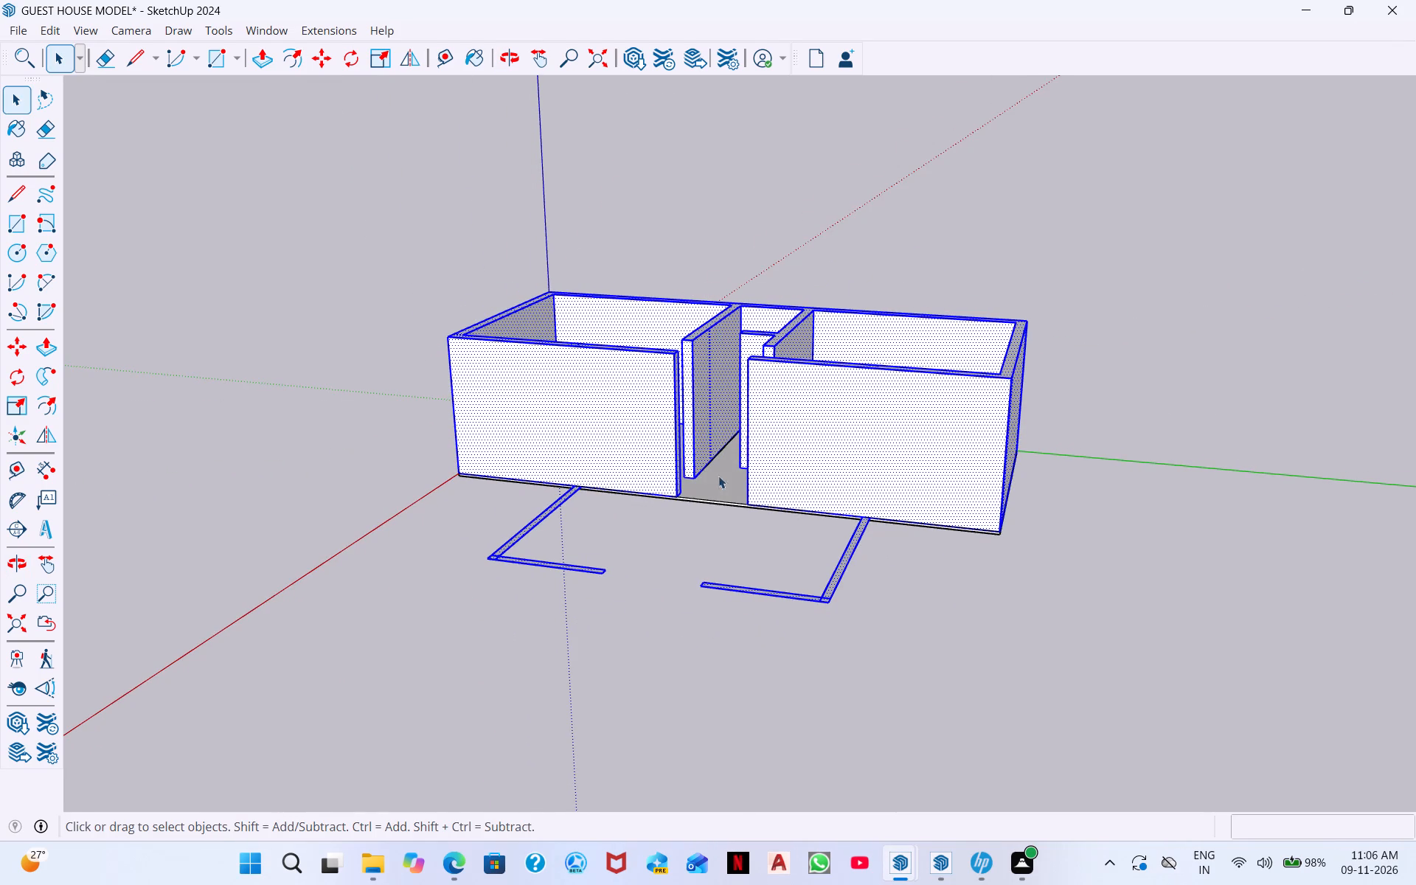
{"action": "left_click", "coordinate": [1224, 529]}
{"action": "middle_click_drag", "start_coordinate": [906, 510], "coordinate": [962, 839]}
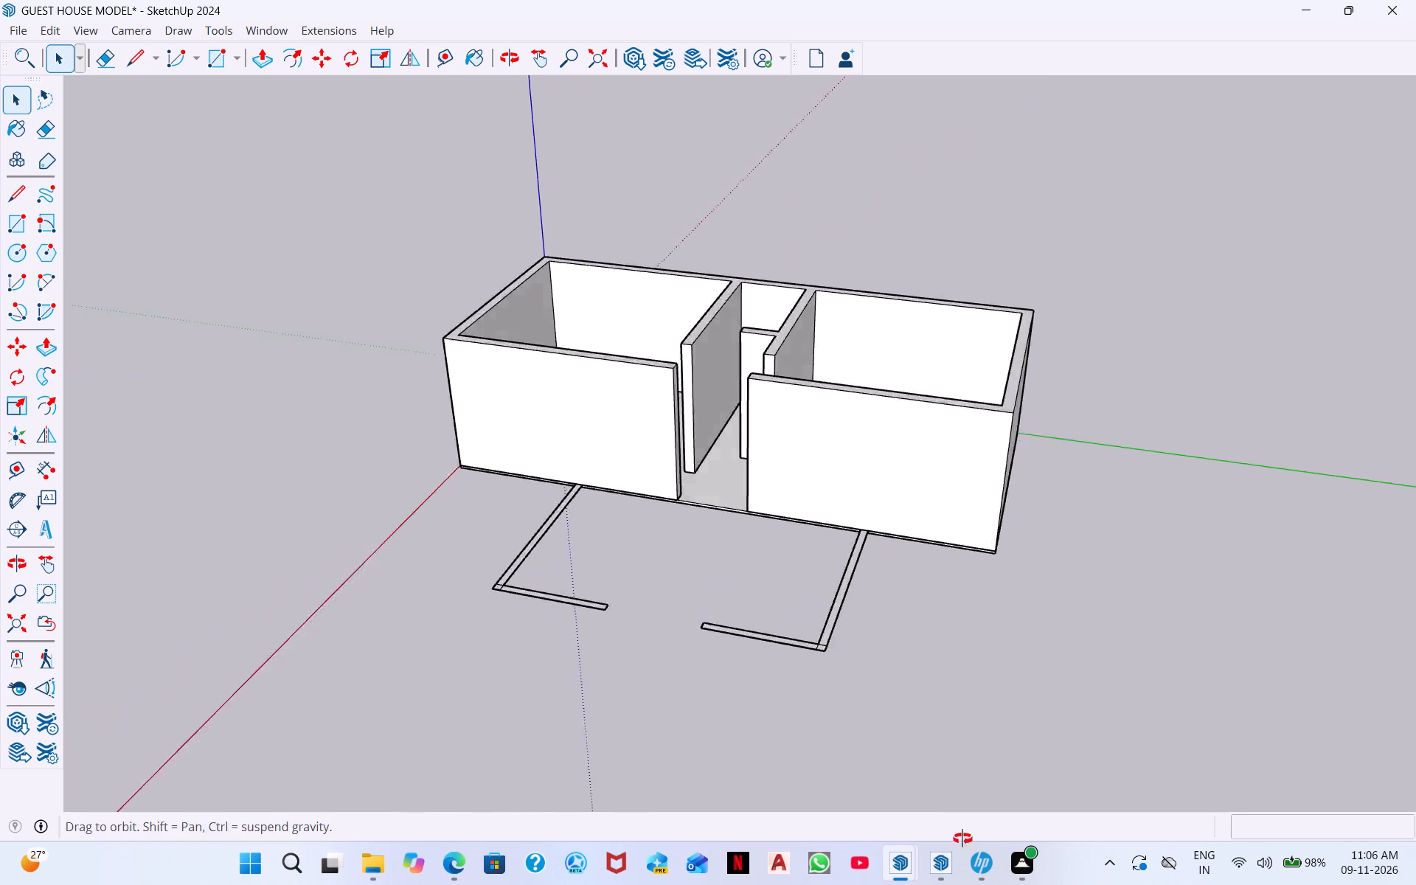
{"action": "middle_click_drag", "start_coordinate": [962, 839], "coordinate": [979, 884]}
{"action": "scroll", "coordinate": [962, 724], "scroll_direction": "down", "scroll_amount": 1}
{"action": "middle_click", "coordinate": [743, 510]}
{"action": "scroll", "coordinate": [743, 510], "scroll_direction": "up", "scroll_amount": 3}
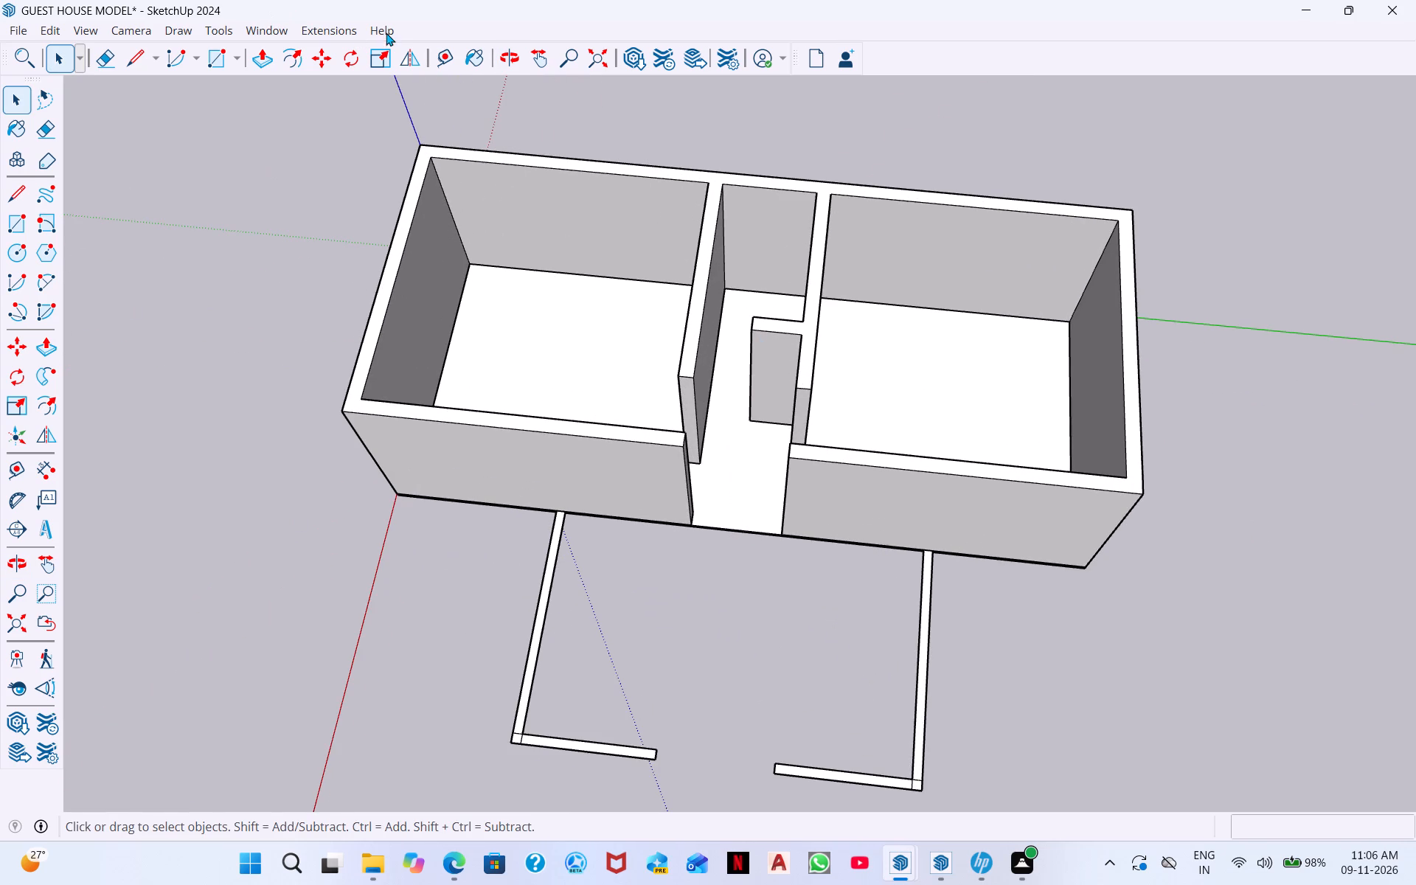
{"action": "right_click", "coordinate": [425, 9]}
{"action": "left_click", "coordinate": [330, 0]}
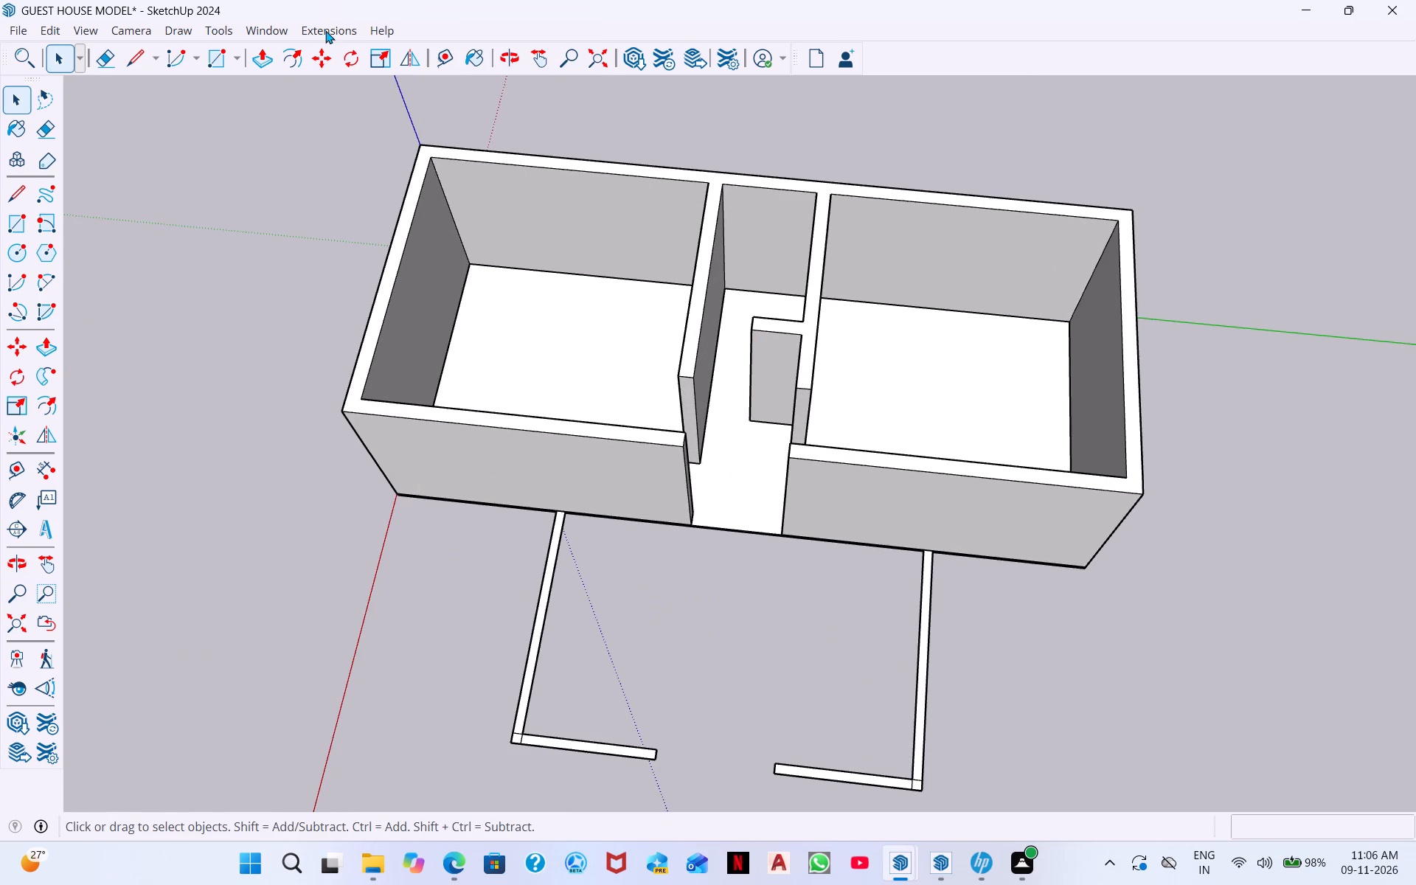
Show the Default Tray, narrow it and place it beside the model at the edge of the workspace.
{"action": "left_click", "coordinate": [325, 30]}
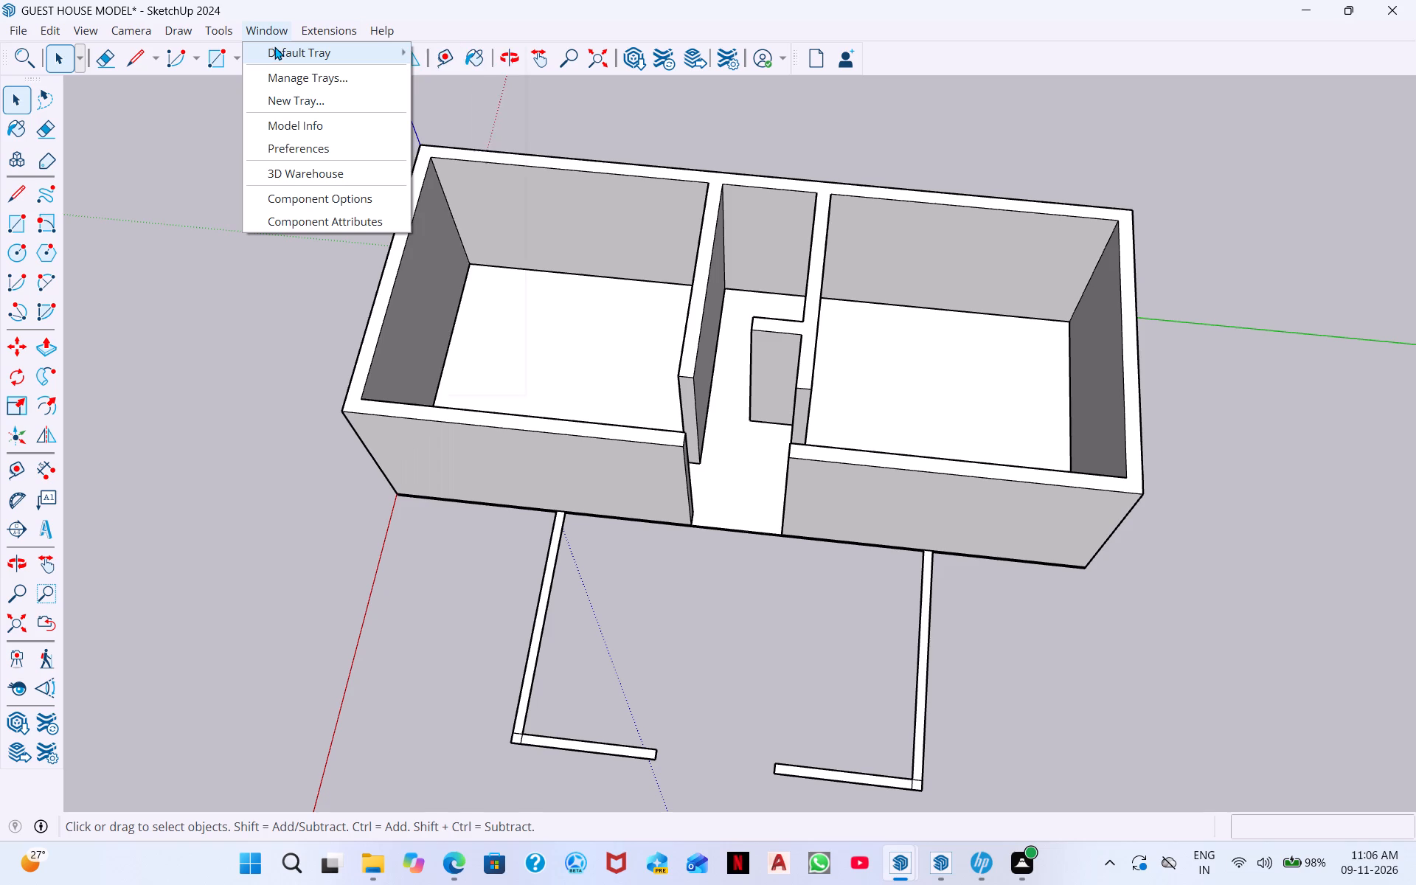
{"action": "left_click", "coordinate": [290, 55]}
{"action": "left_click", "coordinate": [480, 52]}
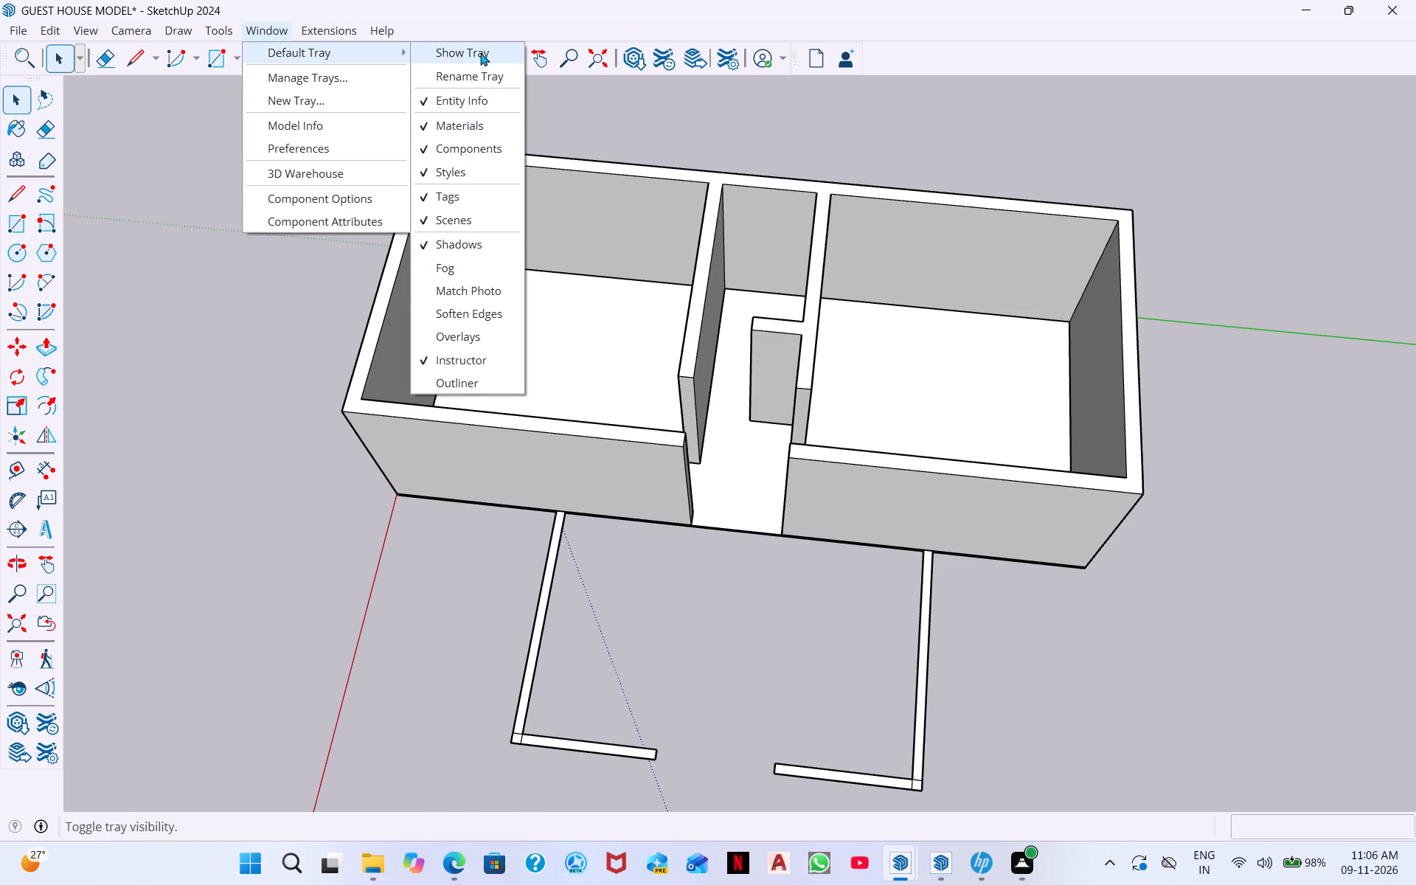
{"action": "left_click_drag", "start_coordinate": [492, 358], "coordinate": [667, 354]}
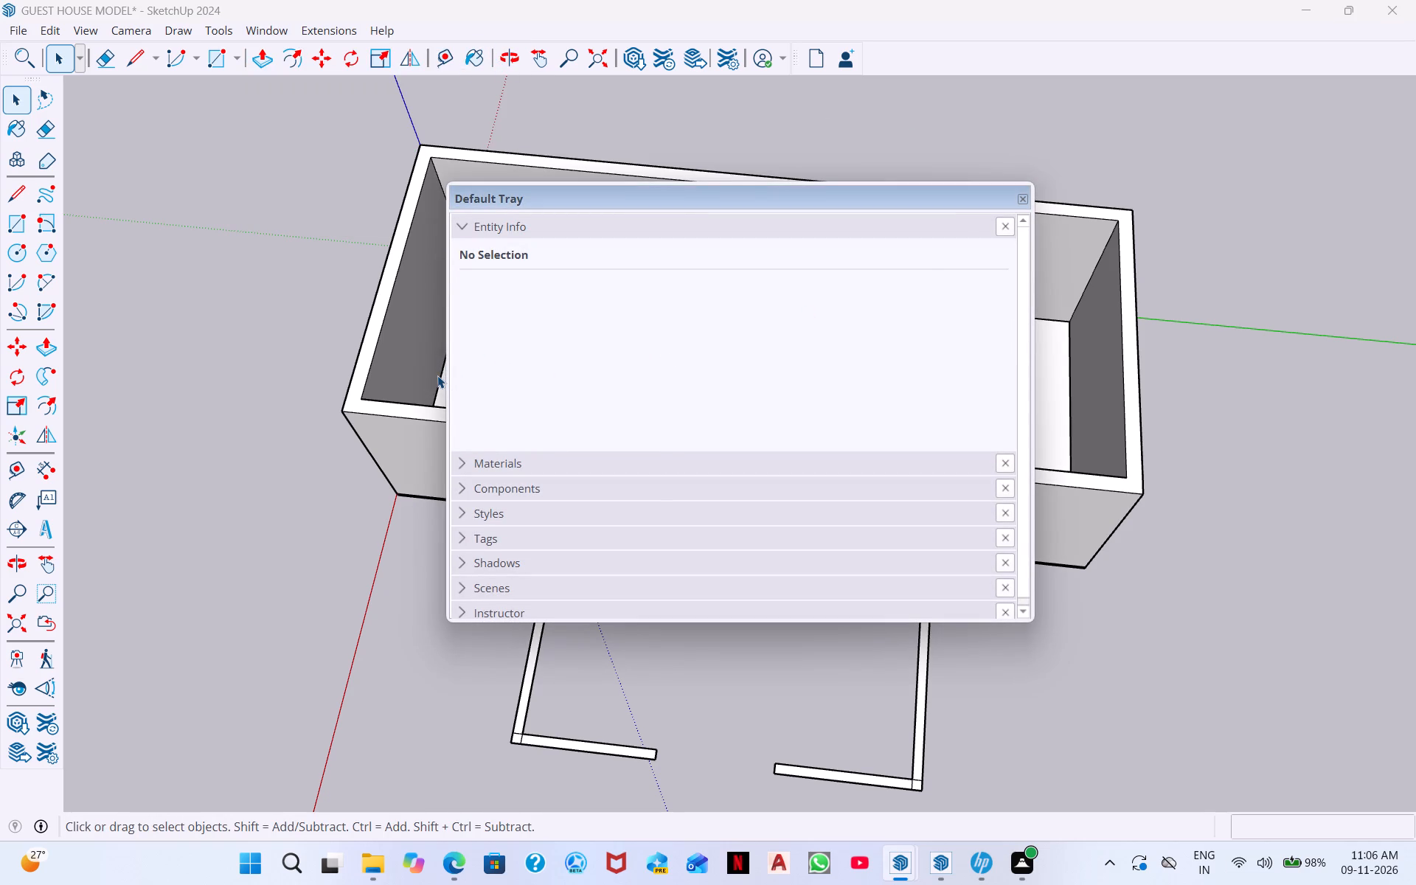
{"action": "left_click_drag", "start_coordinate": [450, 365], "coordinate": [640, 365]}
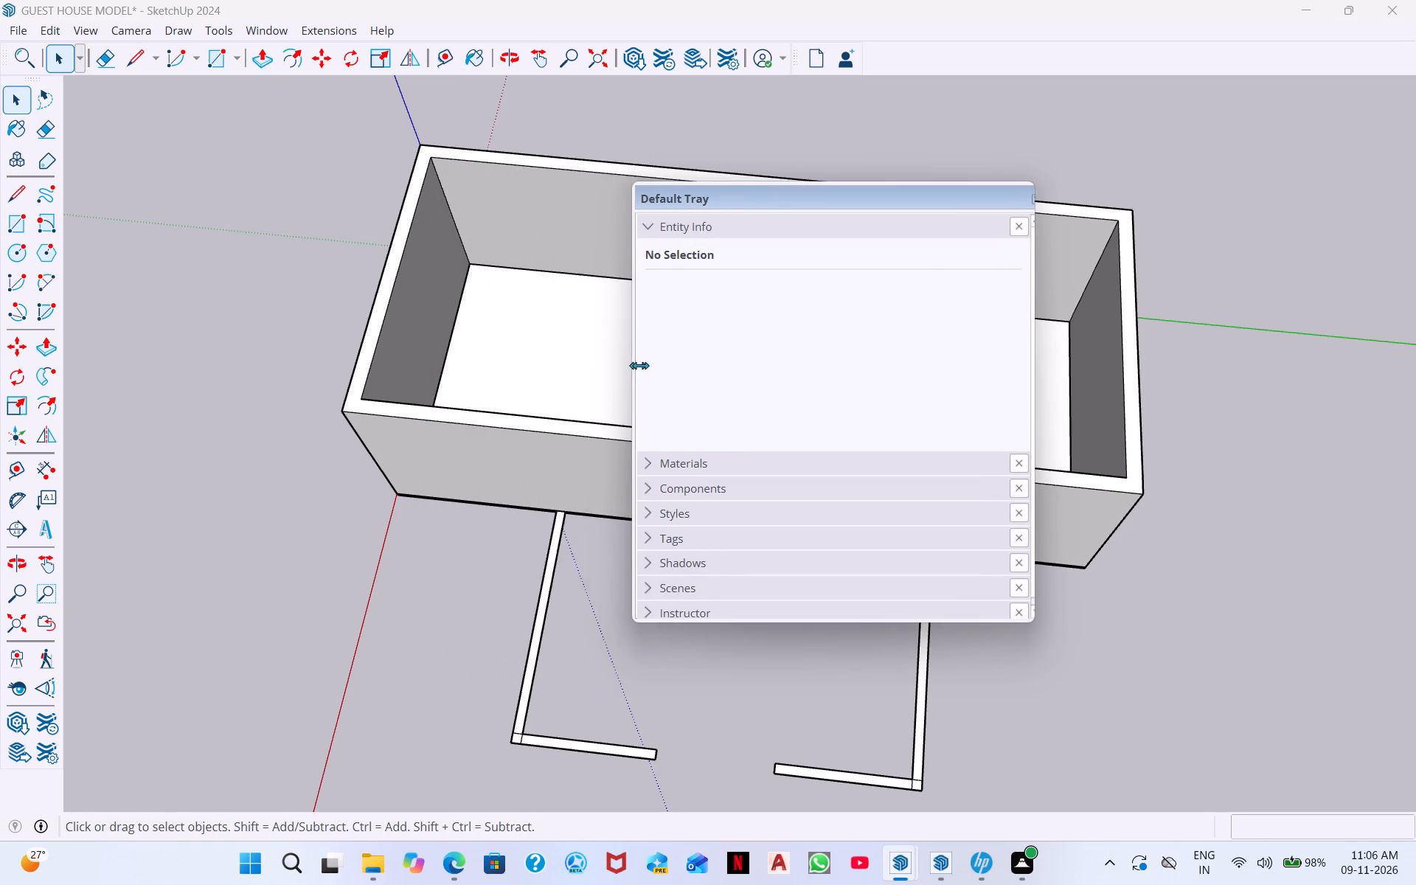
{"action": "left_click_drag", "start_coordinate": [640, 365], "coordinate": [812, 388]}
{"action": "left_click_drag", "start_coordinate": [869, 193], "coordinate": [1102, 161]}
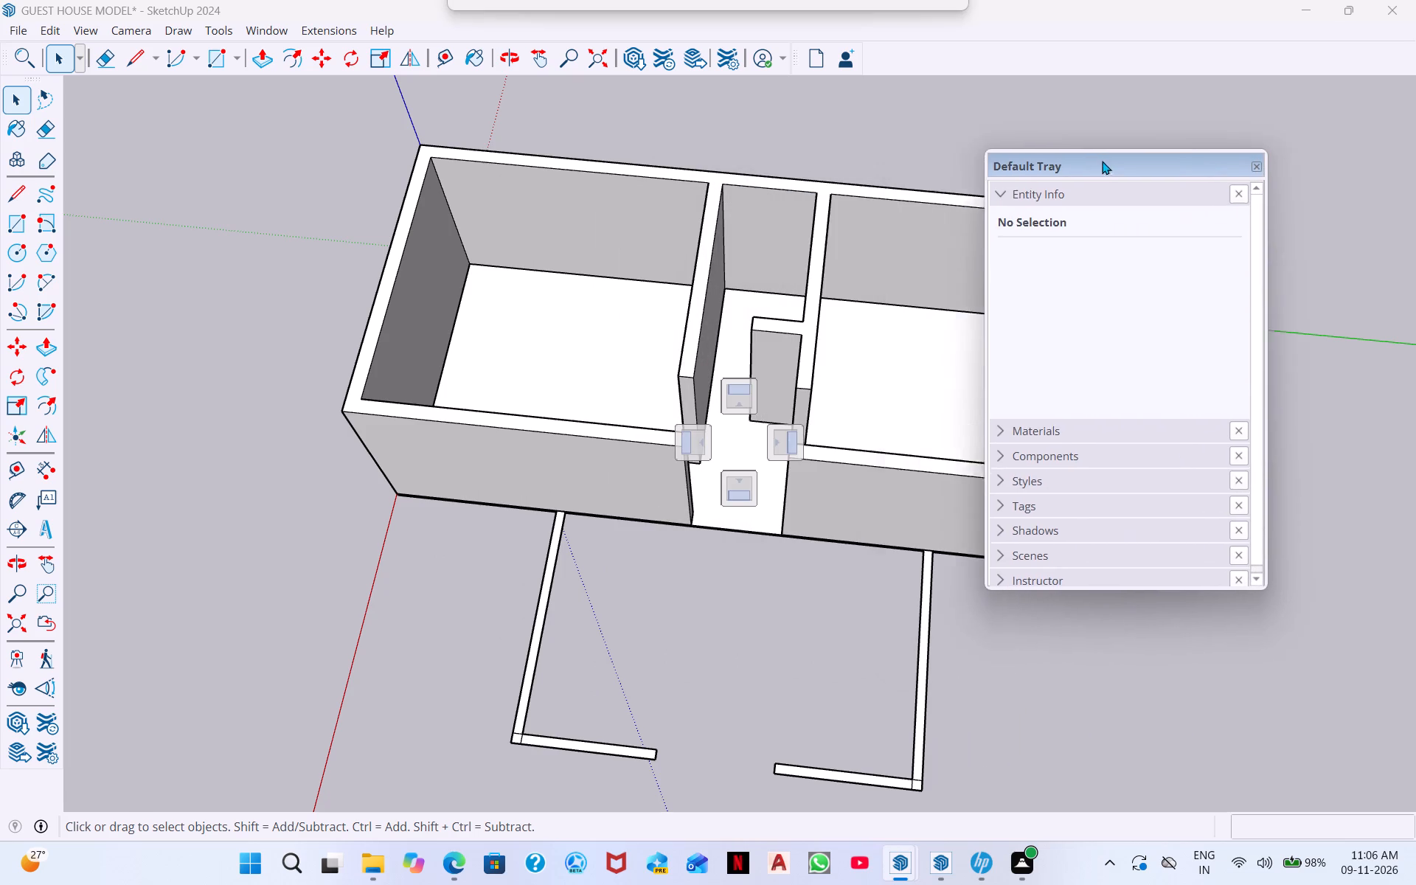
{"action": "left_click_drag", "start_coordinate": [1102, 161], "coordinate": [1271, 59]}
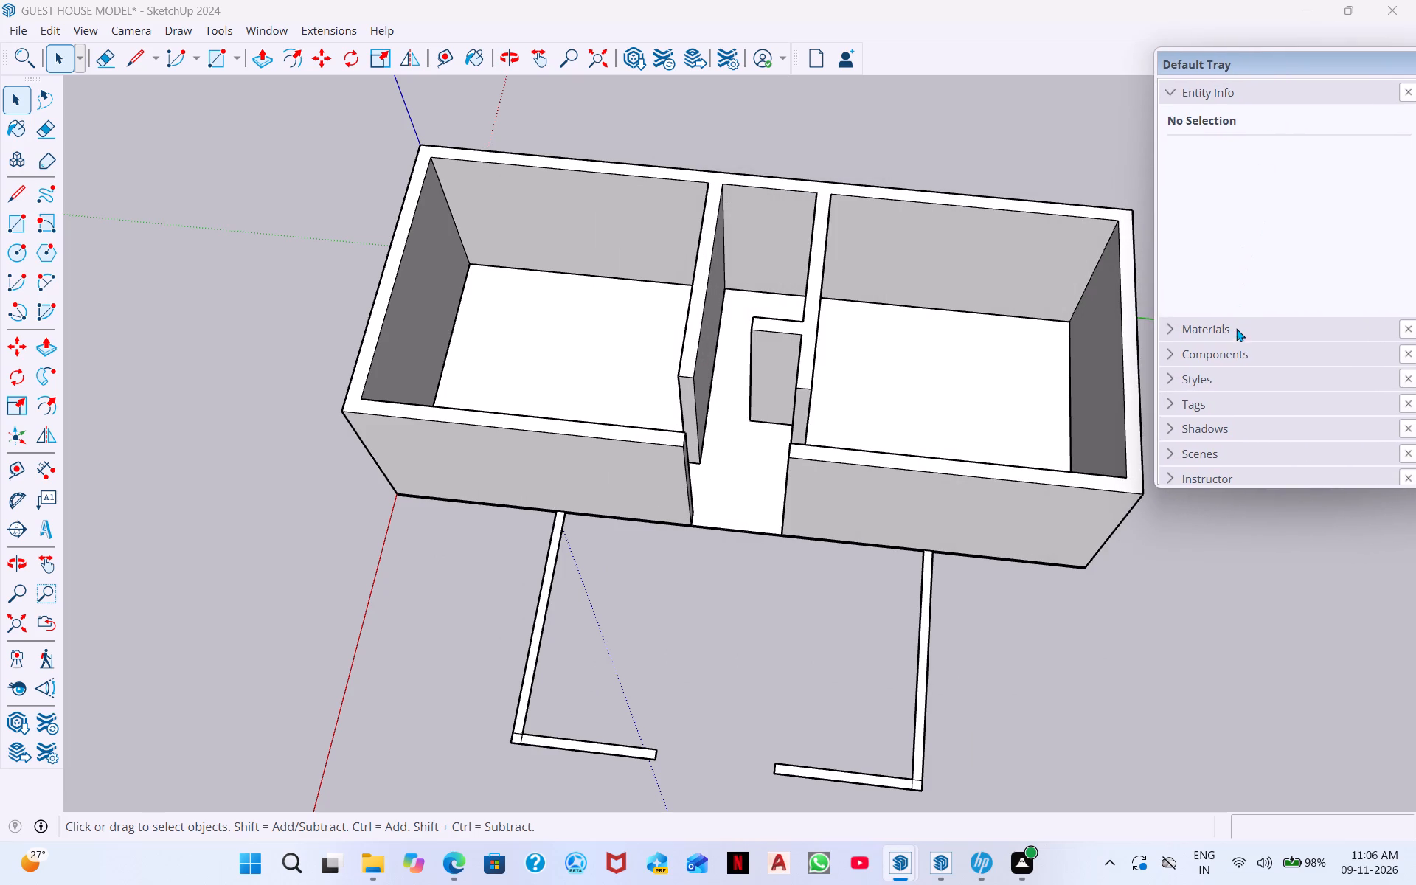
Expand the Materials section and enlarge the tray so the material swatches and remaining sections fit.
{"action": "left_click", "coordinate": [1238, 336]}
{"action": "scroll", "coordinate": [1230, 375], "scroll_direction": "down", "scroll_amount": 5}
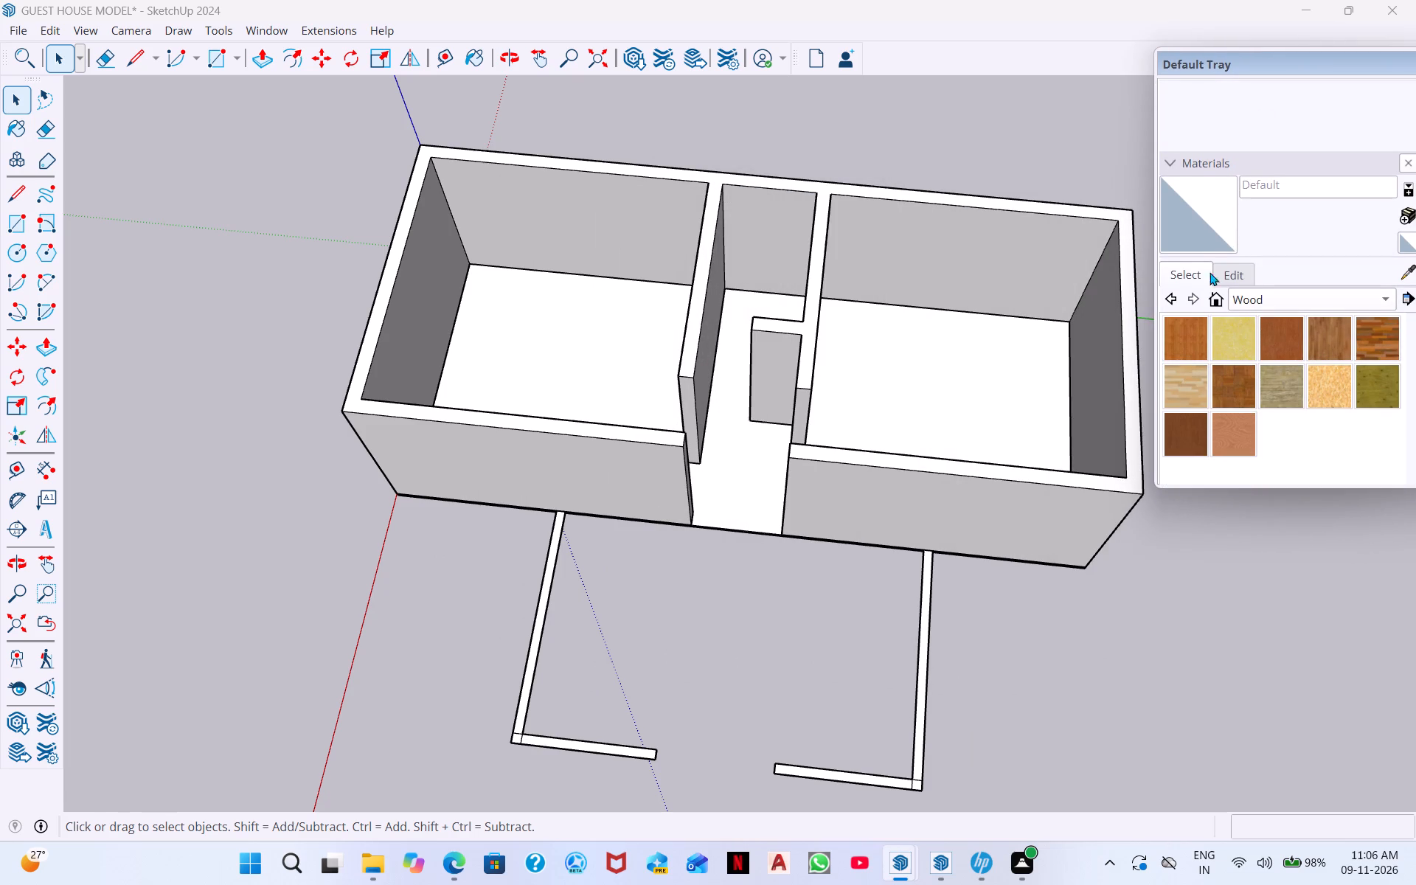
{"action": "left_click_drag", "start_coordinate": [1300, 487], "coordinate": [1415, 813]}
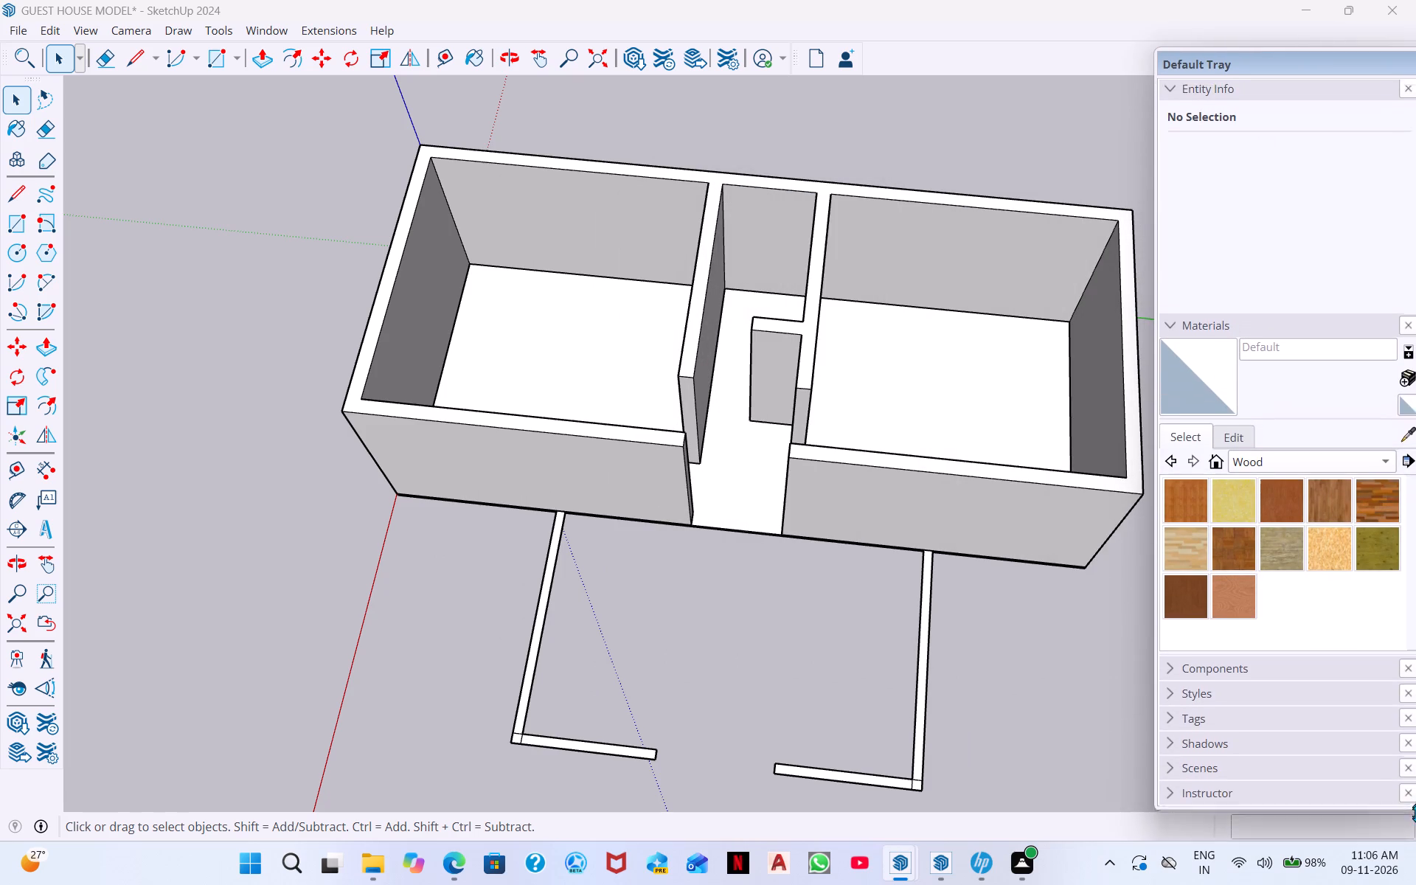
{"action": "left_click_drag", "start_coordinate": [1415, 813], "coordinate": [1415, 832]}
{"action": "scroll", "coordinate": [1174, 462], "scroll_direction": "up", "scroll_amount": 2}
{"action": "scroll", "coordinate": [889, 69], "scroll_direction": "up", "scroll_amount": 1}
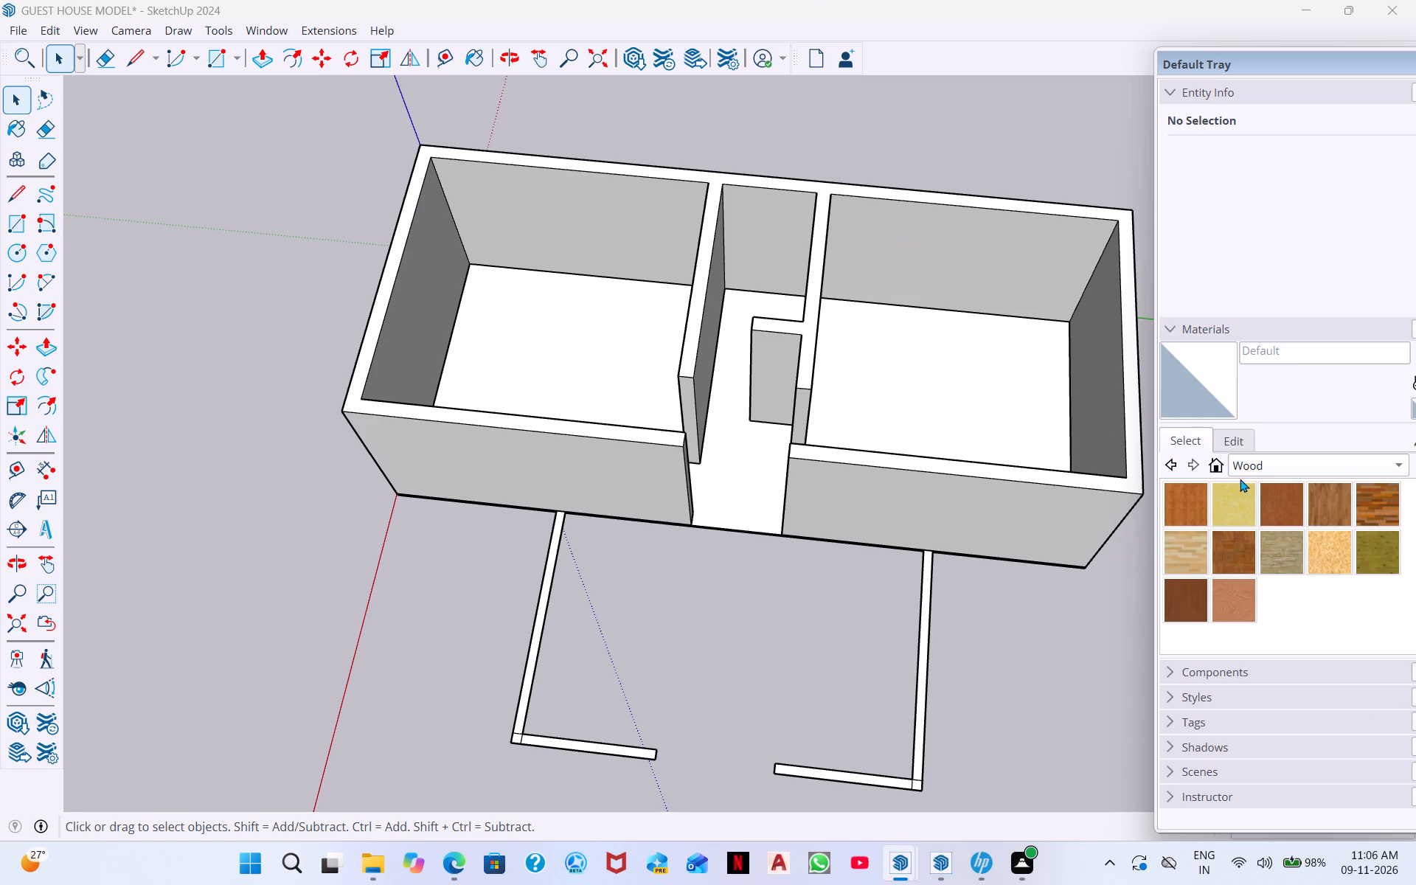
Browse the material collections, including 3d Printing, and switch to the Tile collection.
{"action": "left_click", "coordinate": [1296, 470]}
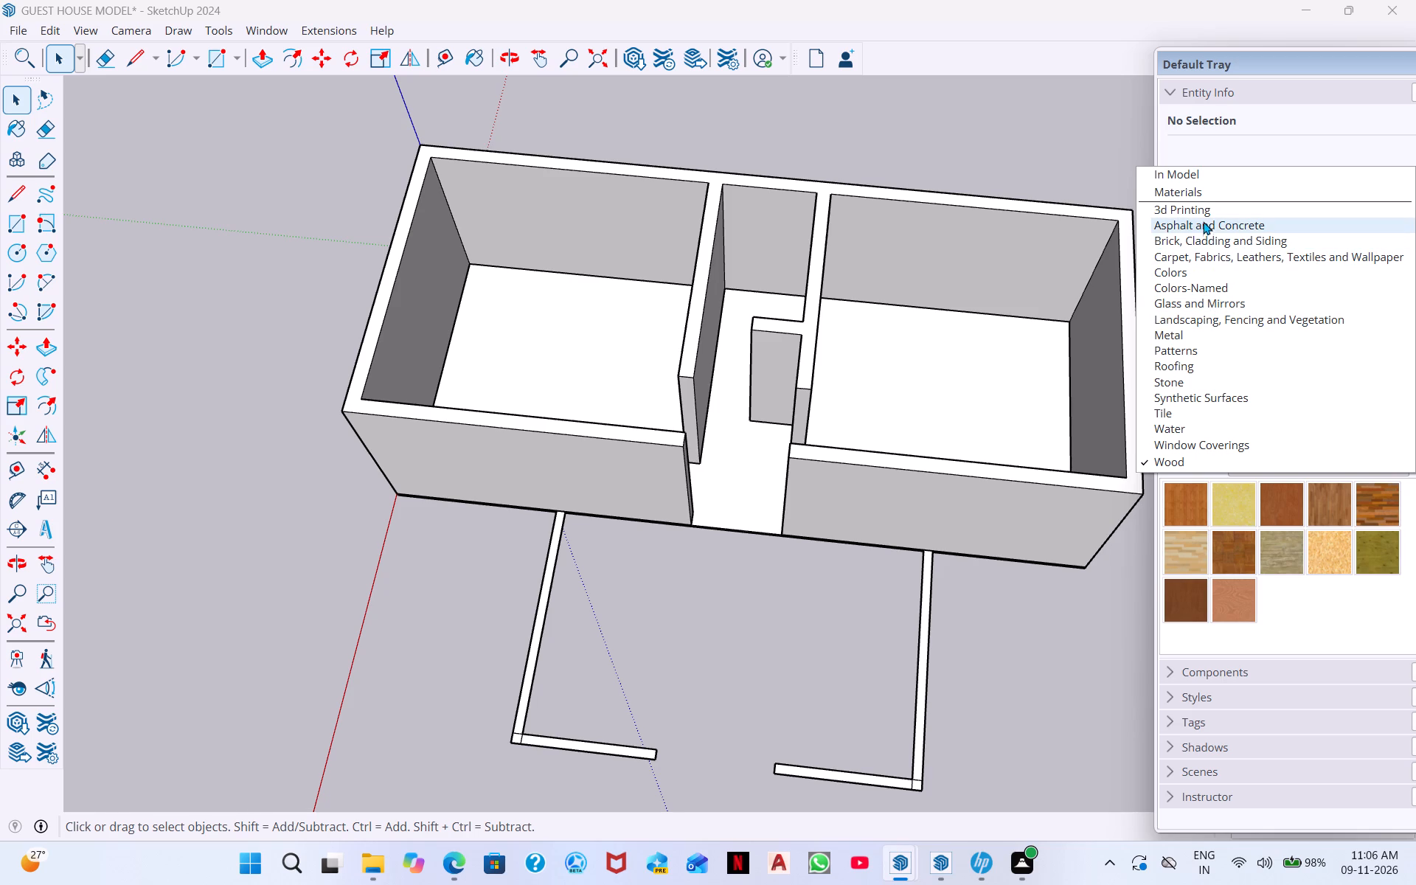
{"action": "left_click", "coordinate": [1182, 204]}
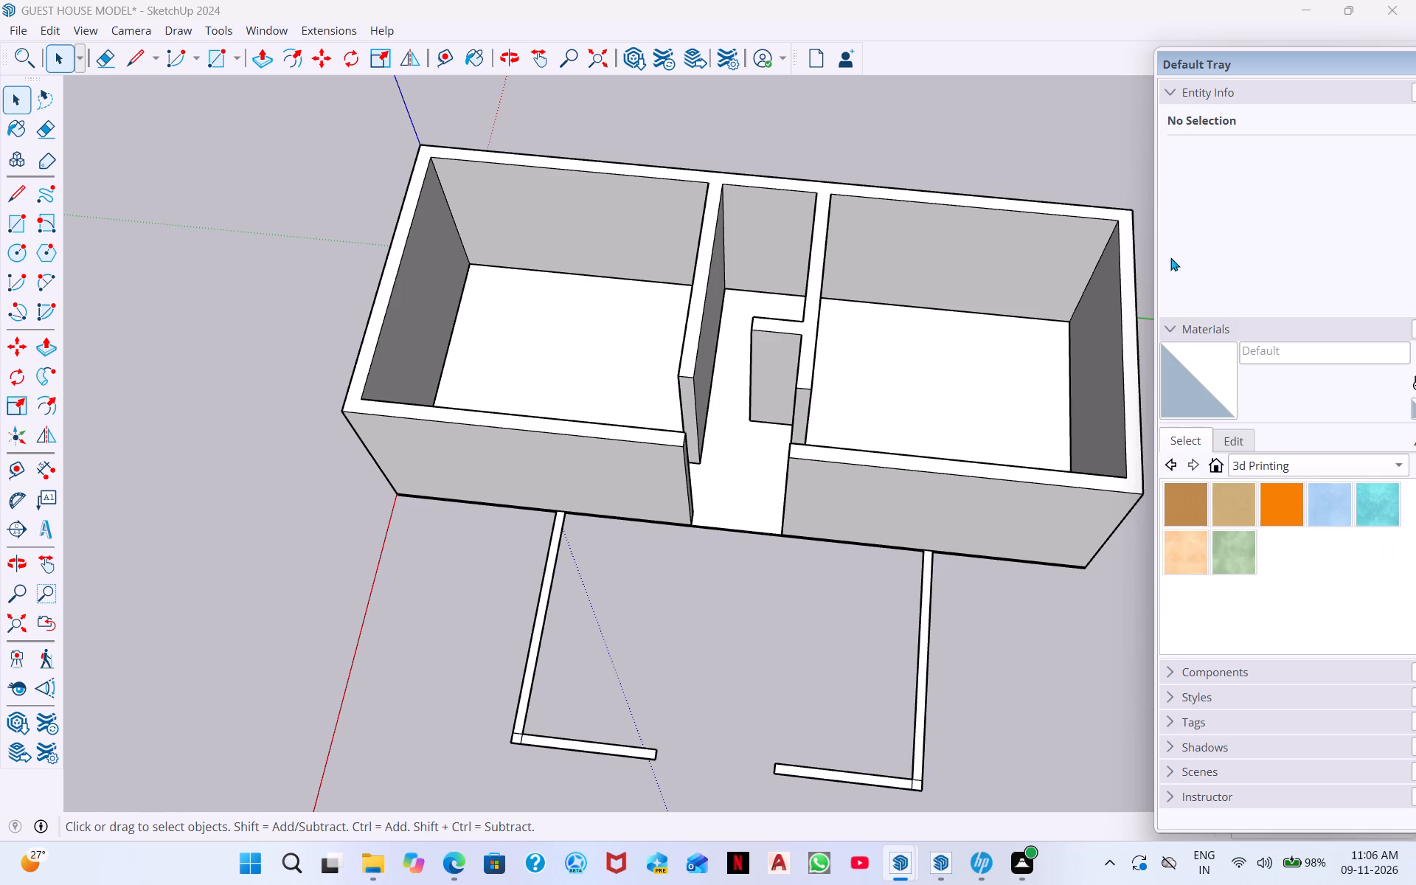
{"action": "left_click", "coordinate": [1280, 465]}
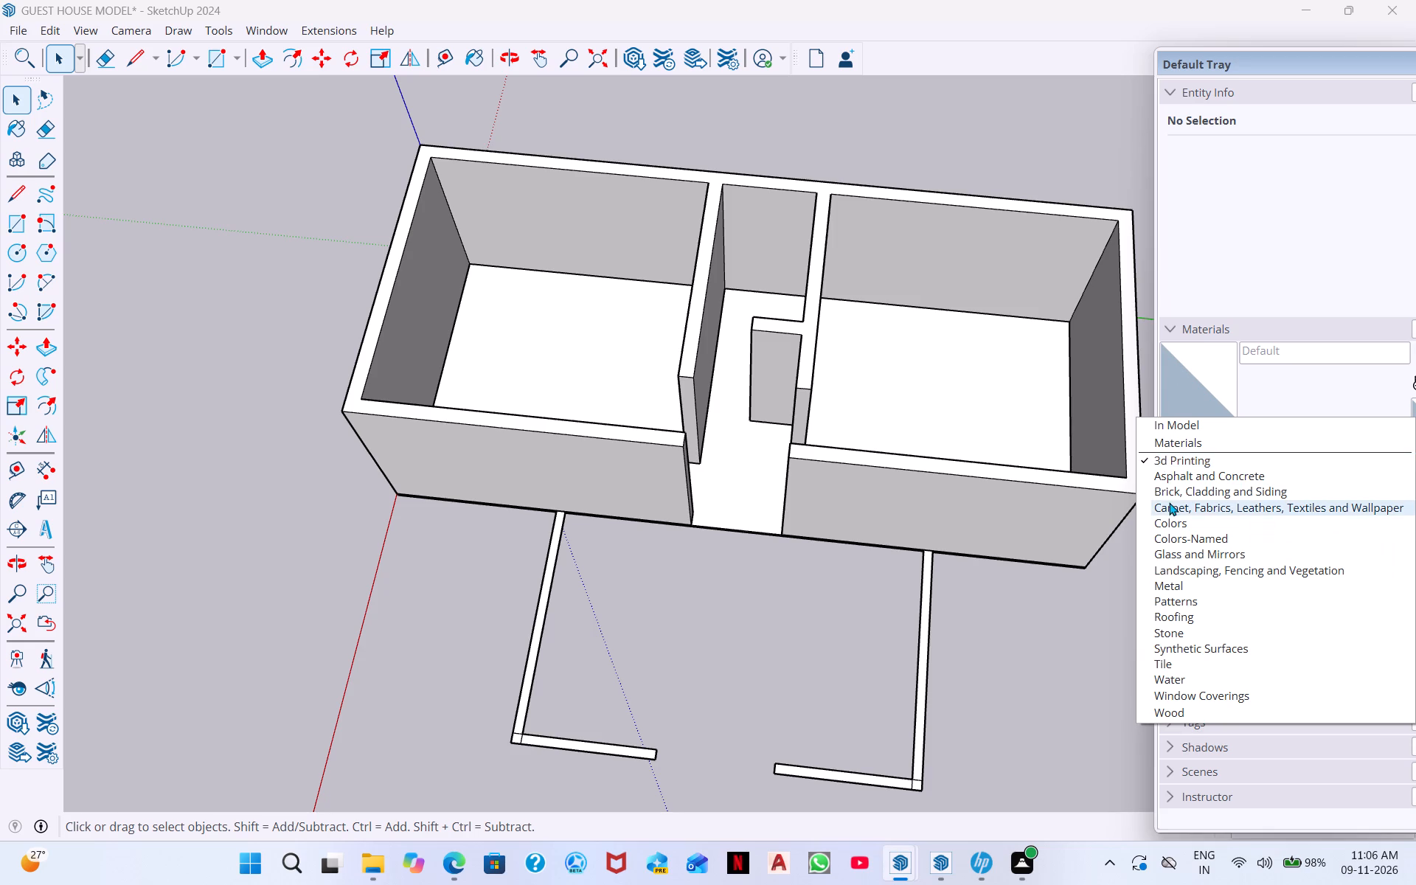
{"action": "scroll", "coordinate": [1191, 482], "scroll_direction": "down", "scroll_amount": 6}
{"action": "scroll", "coordinate": [1194, 698], "scroll_direction": "down", "scroll_amount": 3}
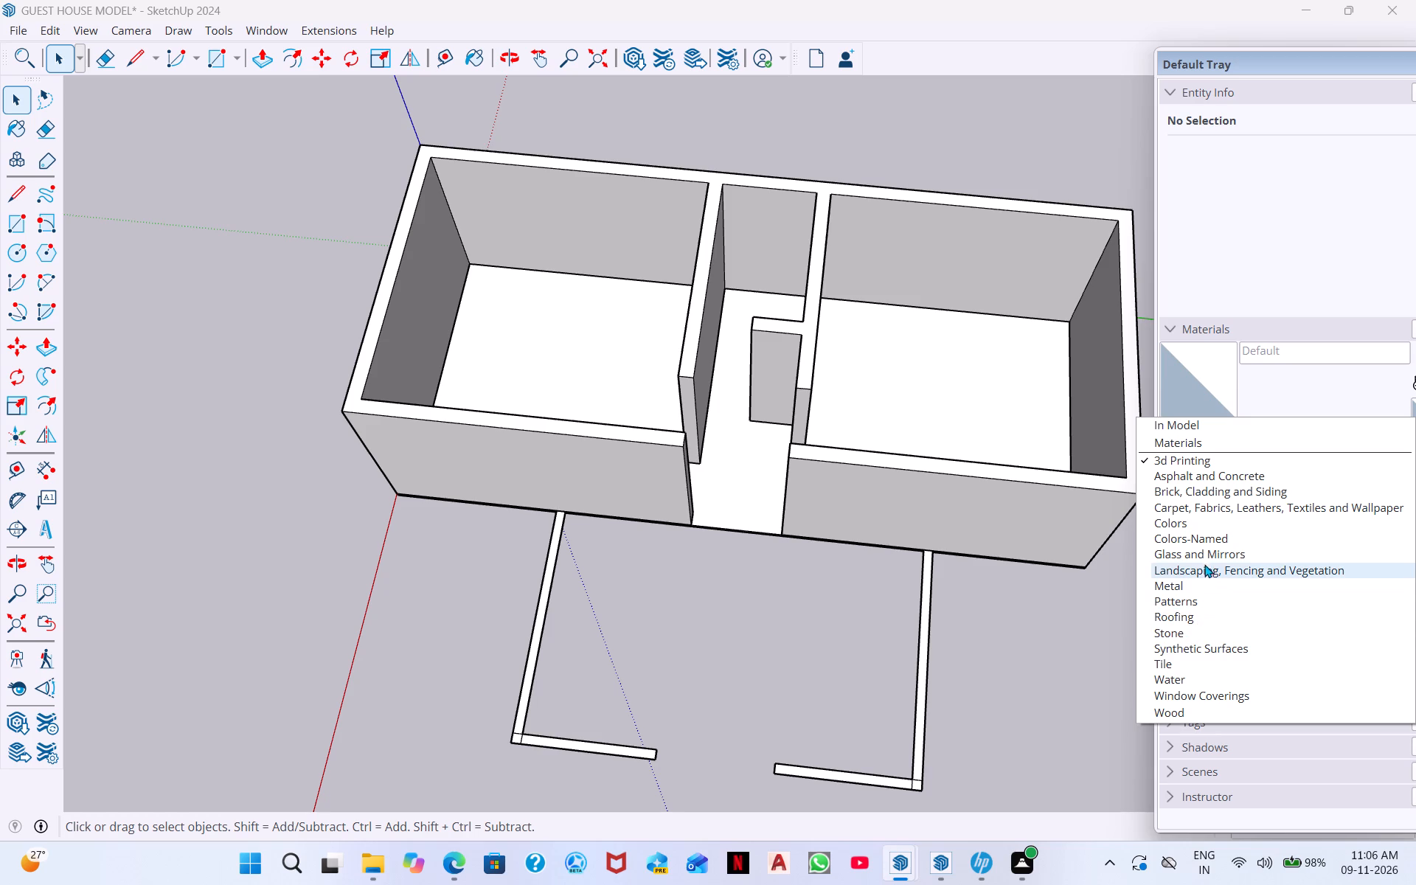
{"action": "scroll", "coordinate": [1235, 541], "scroll_direction": "up", "scroll_amount": 3}
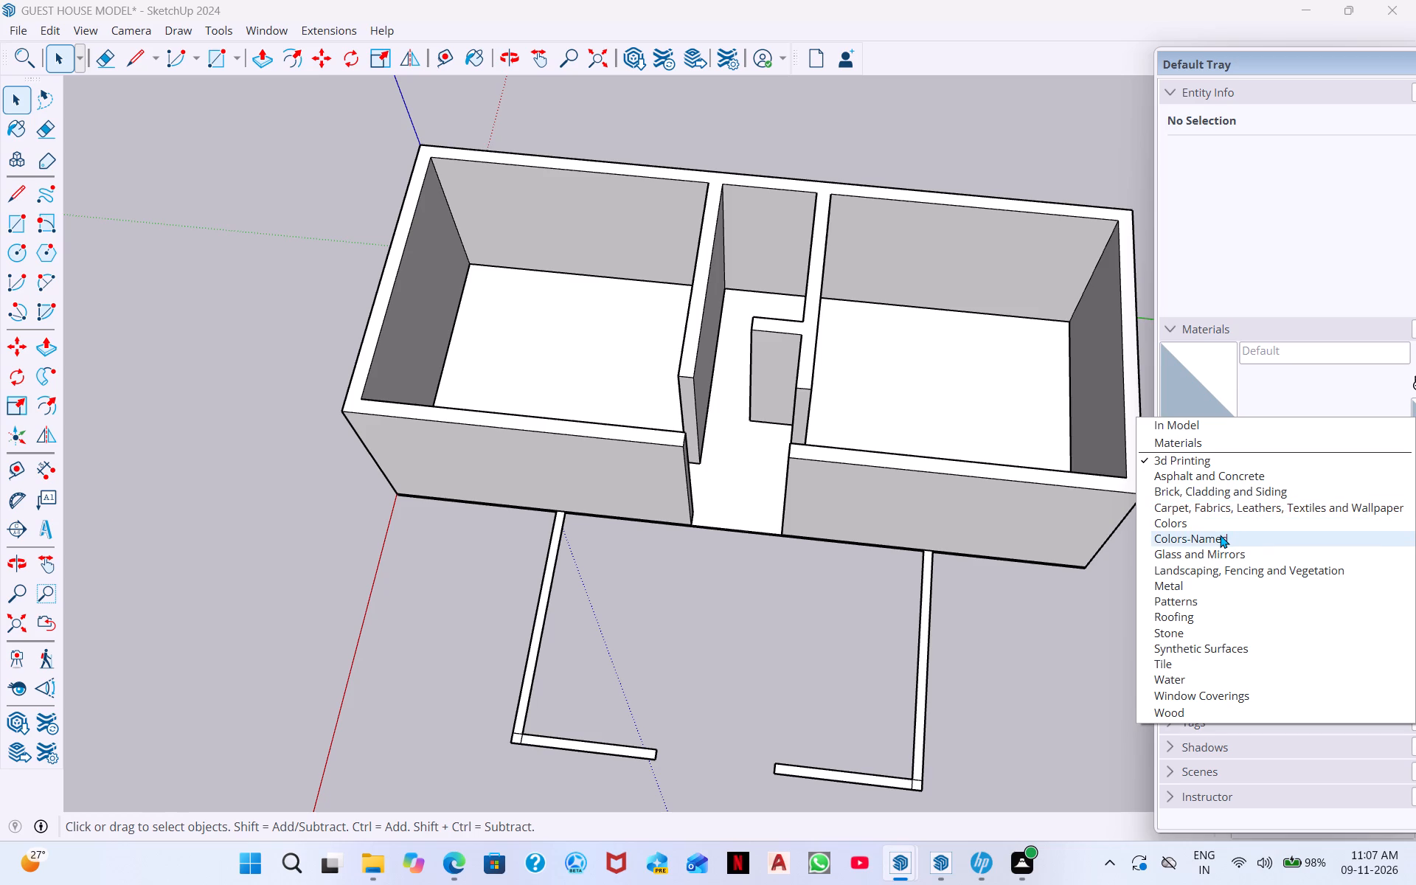
{"action": "left_click", "coordinate": [1176, 669]}
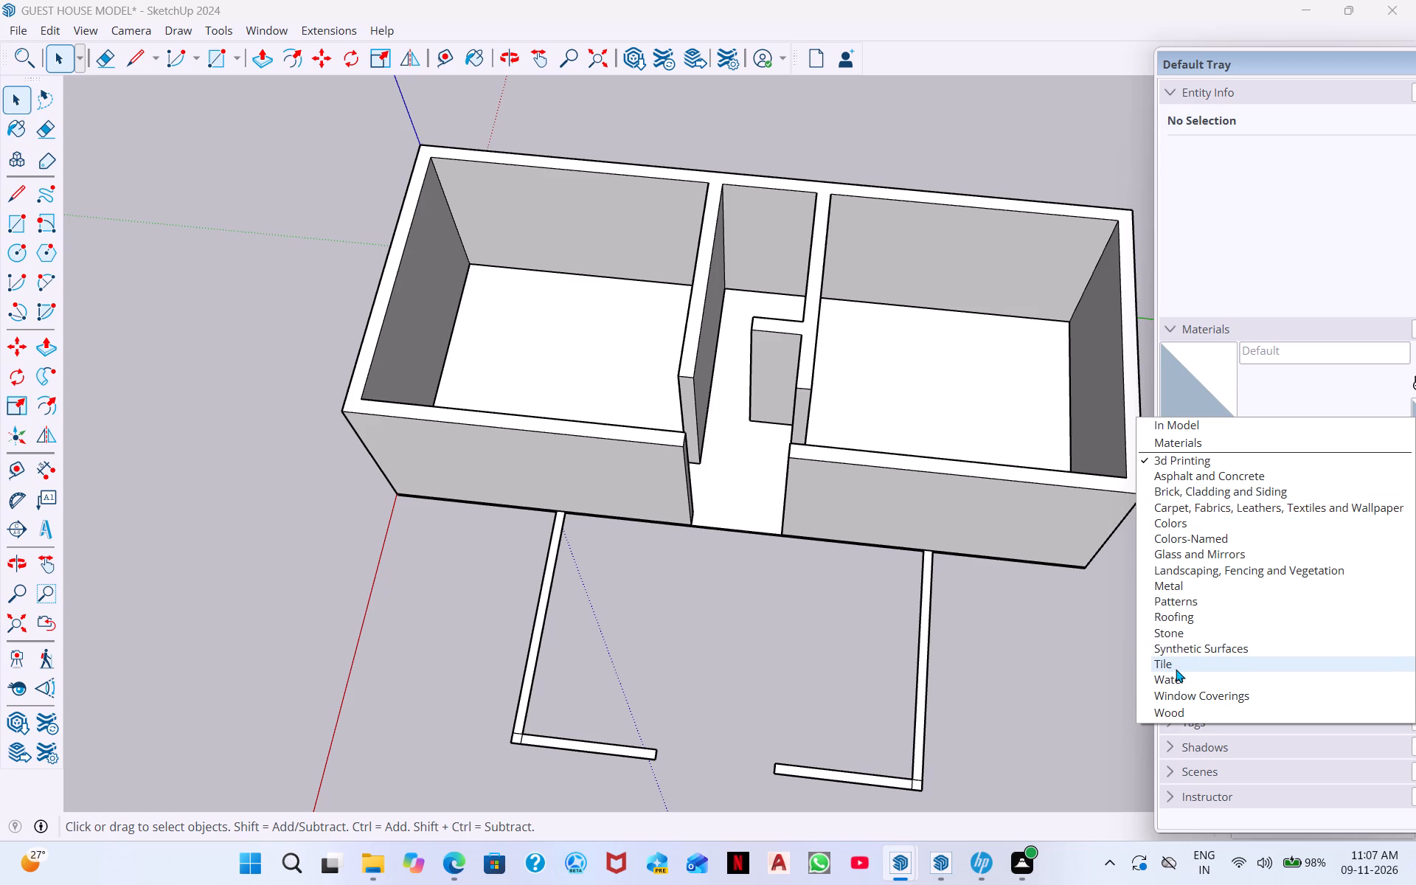
Paint the back wall and both facing side walls of the narrow middle room with Ornate Tile 01.
{"action": "scroll", "coordinate": [1265, 586], "scroll_direction": "down", "scroll_amount": 2}
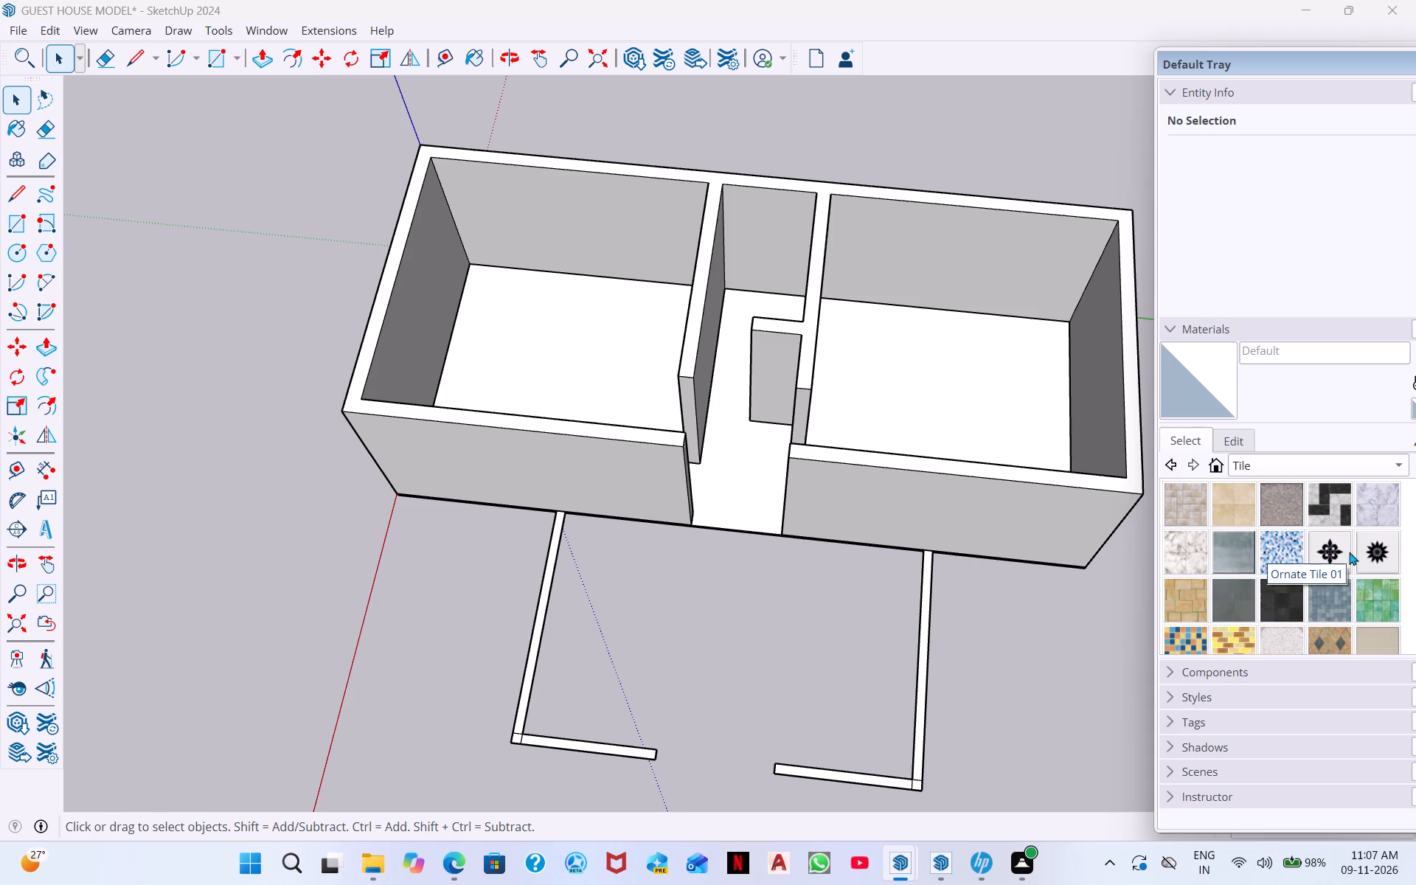
{"action": "left_click", "coordinate": [1336, 552]}
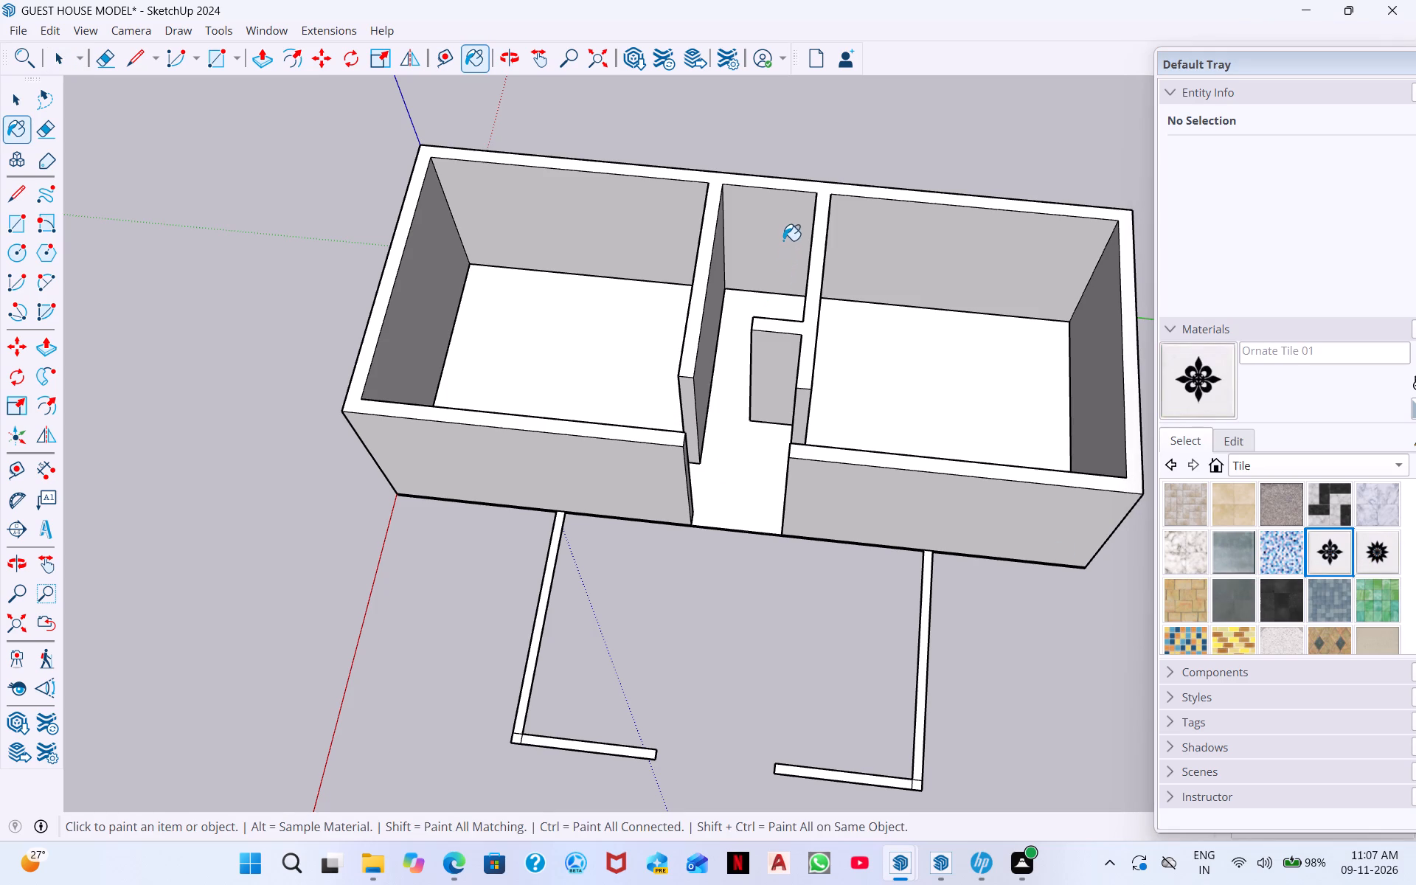
{"action": "left_click", "coordinate": [783, 240]}
{"action": "middle_click_drag", "start_coordinate": [782, 282], "coordinate": [1045, 243]}
{"action": "middle_click_drag", "start_coordinate": [680, 309], "coordinate": [777, 280]}
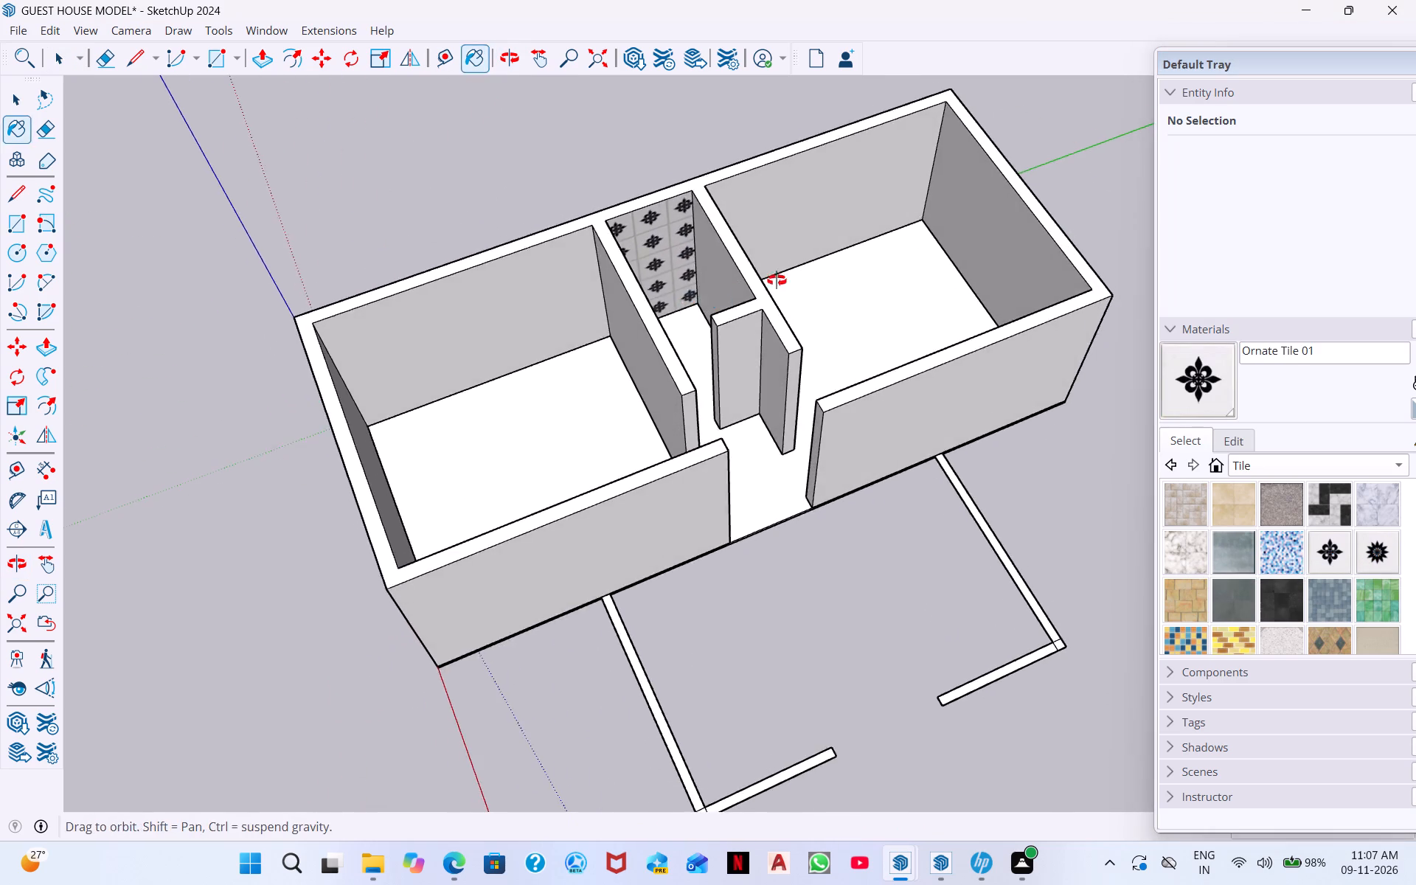
{"action": "middle_click_drag", "start_coordinate": [777, 280], "coordinate": [833, 250]}
{"action": "left_click", "coordinate": [673, 280]}
{"action": "middle_click_drag", "start_coordinate": [710, 355], "coordinate": [566, 398]}
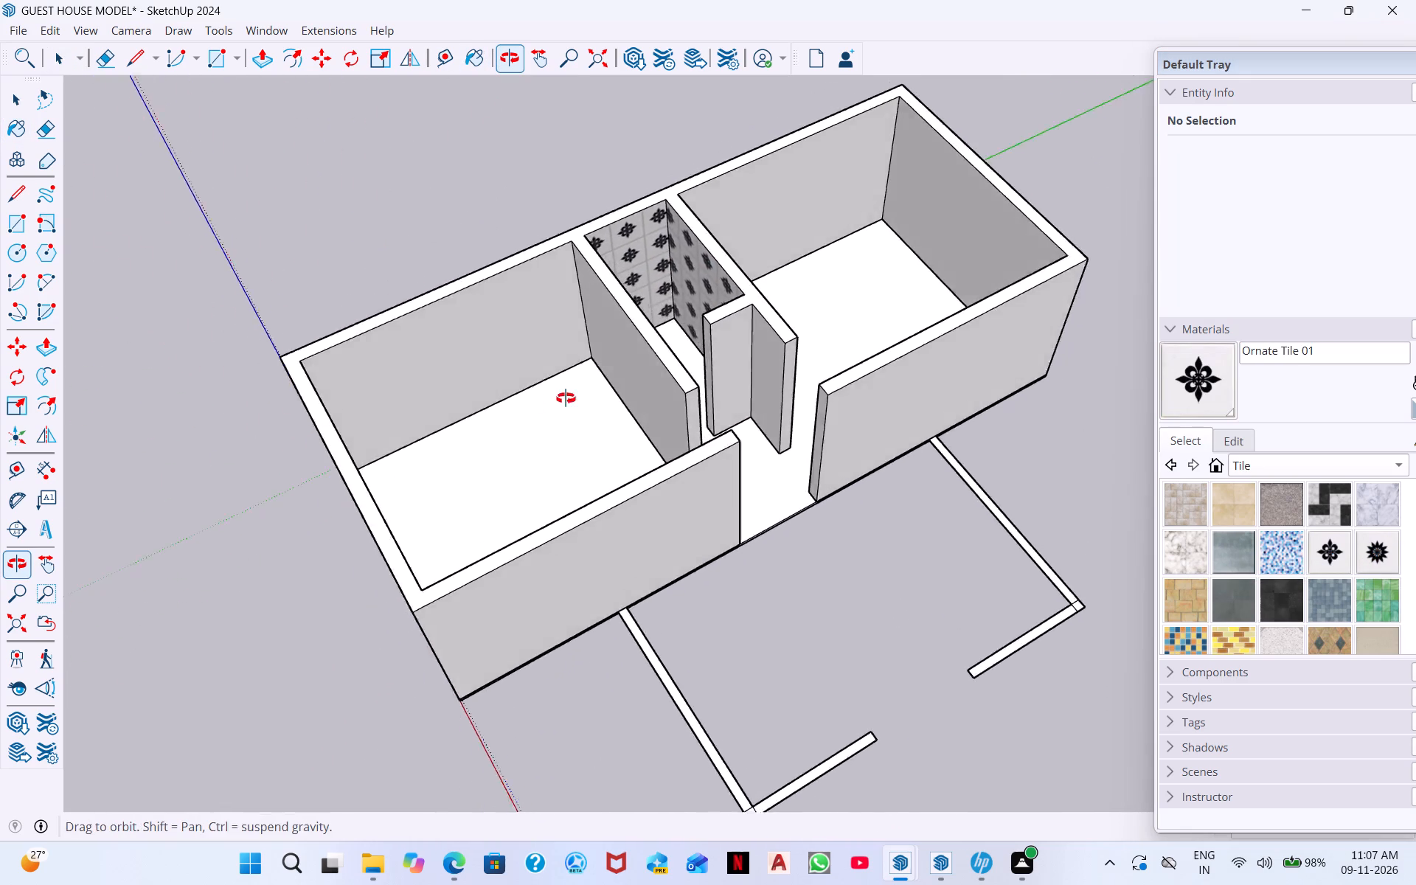
{"action": "middle_click_drag", "start_coordinate": [566, 398], "coordinate": [425, 378]}
{"action": "middle_click_drag", "start_coordinate": [812, 354], "coordinate": [563, 355]}
{"action": "left_click", "coordinate": [755, 289]}
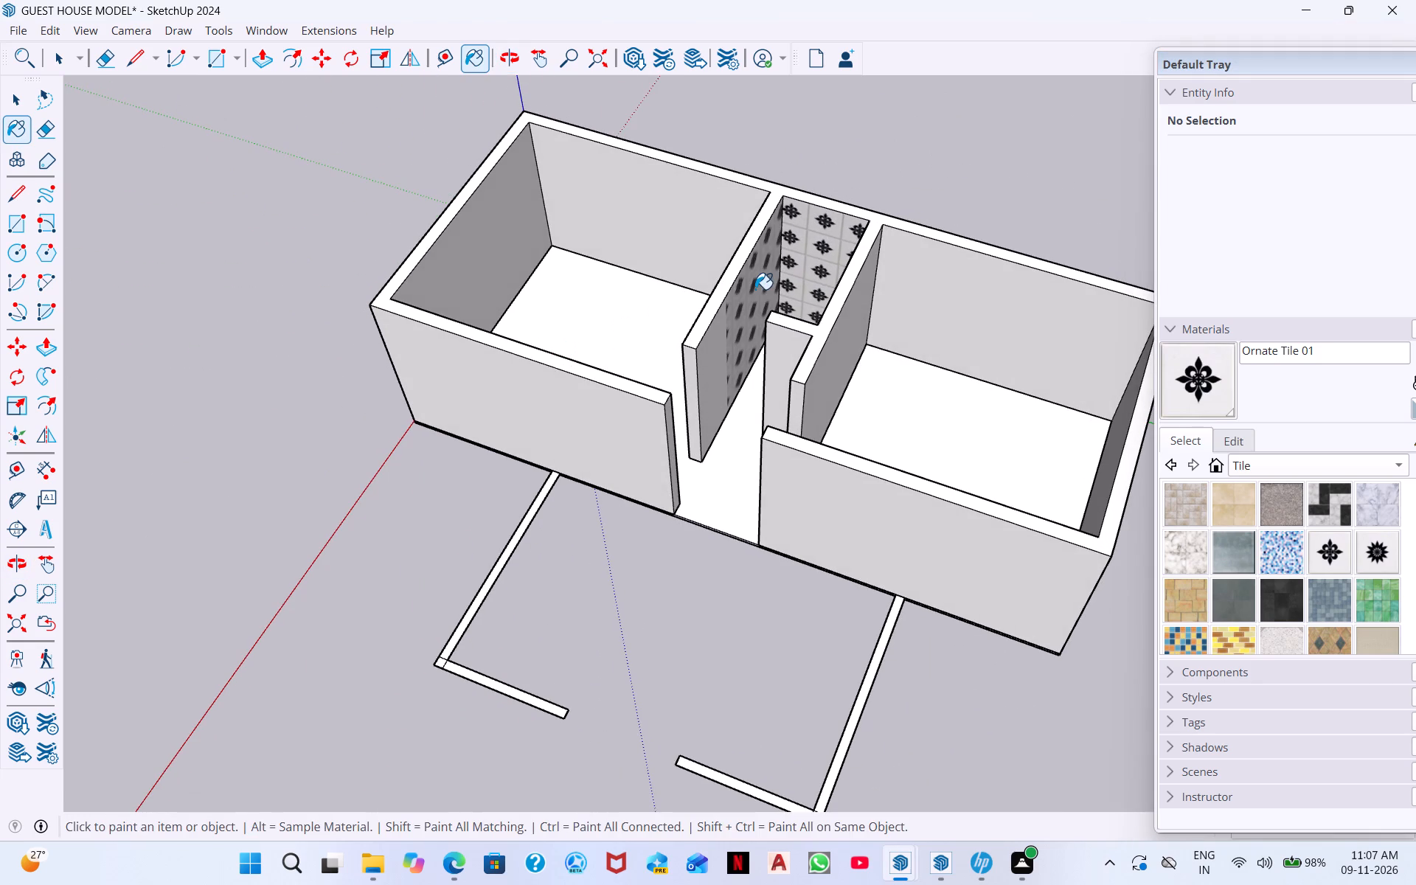
Paint the inner face of the short return wall in the narrow middle room with Ornate Tile 01.
{"action": "middle_click_drag", "start_coordinate": [771, 334], "coordinate": [1121, 329]}
{"action": "middle_click_drag", "start_coordinate": [697, 359], "coordinate": [1330, 330]}
{"action": "scroll", "coordinate": [813, 386], "scroll_direction": "down", "scroll_amount": 1}
{"action": "middle_click_drag", "start_coordinate": [700, 349], "coordinate": [1165, 302]}
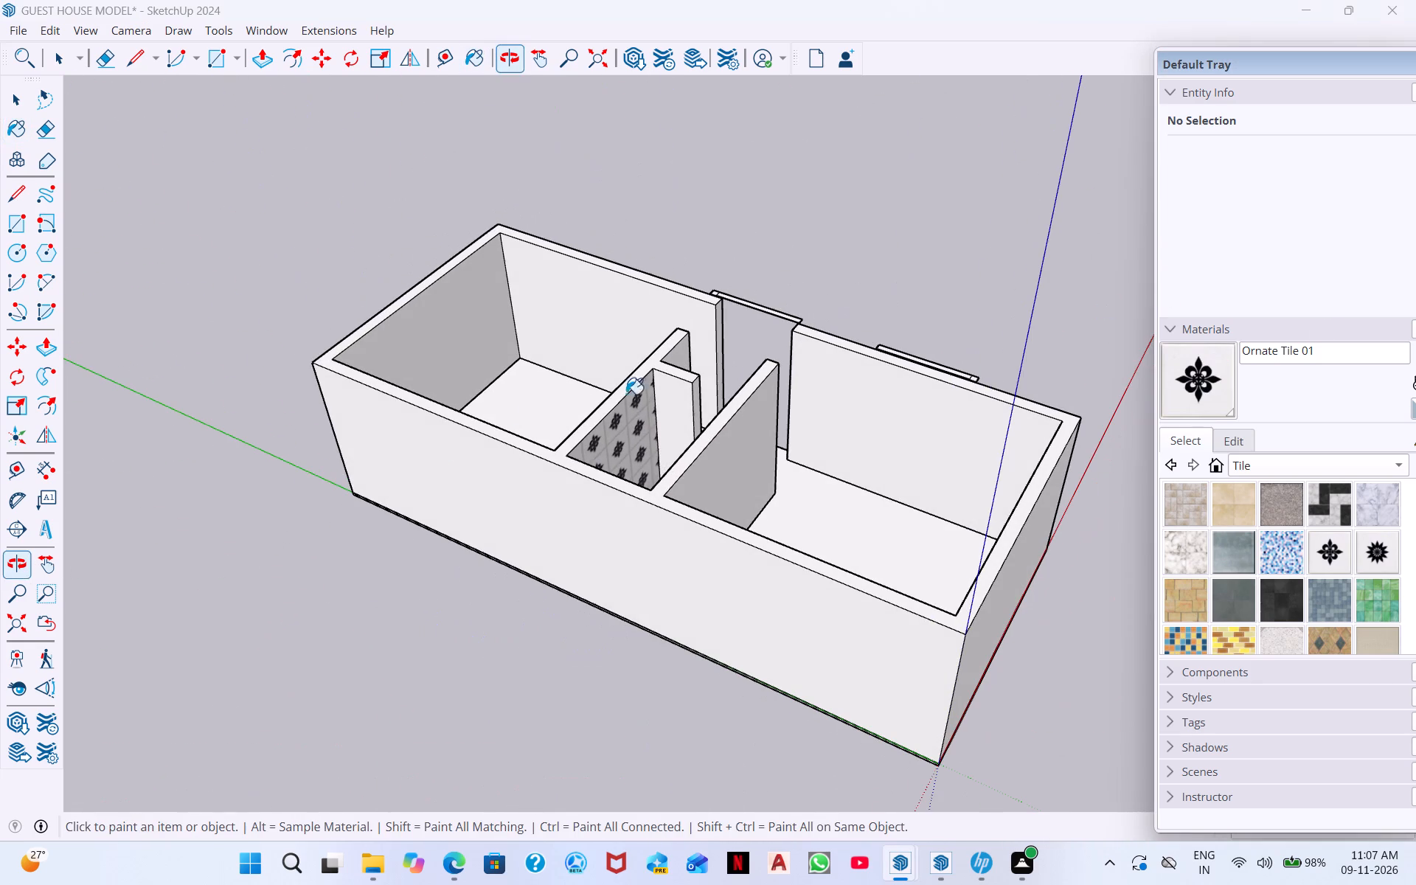
{"action": "left_click", "coordinate": [673, 400]}
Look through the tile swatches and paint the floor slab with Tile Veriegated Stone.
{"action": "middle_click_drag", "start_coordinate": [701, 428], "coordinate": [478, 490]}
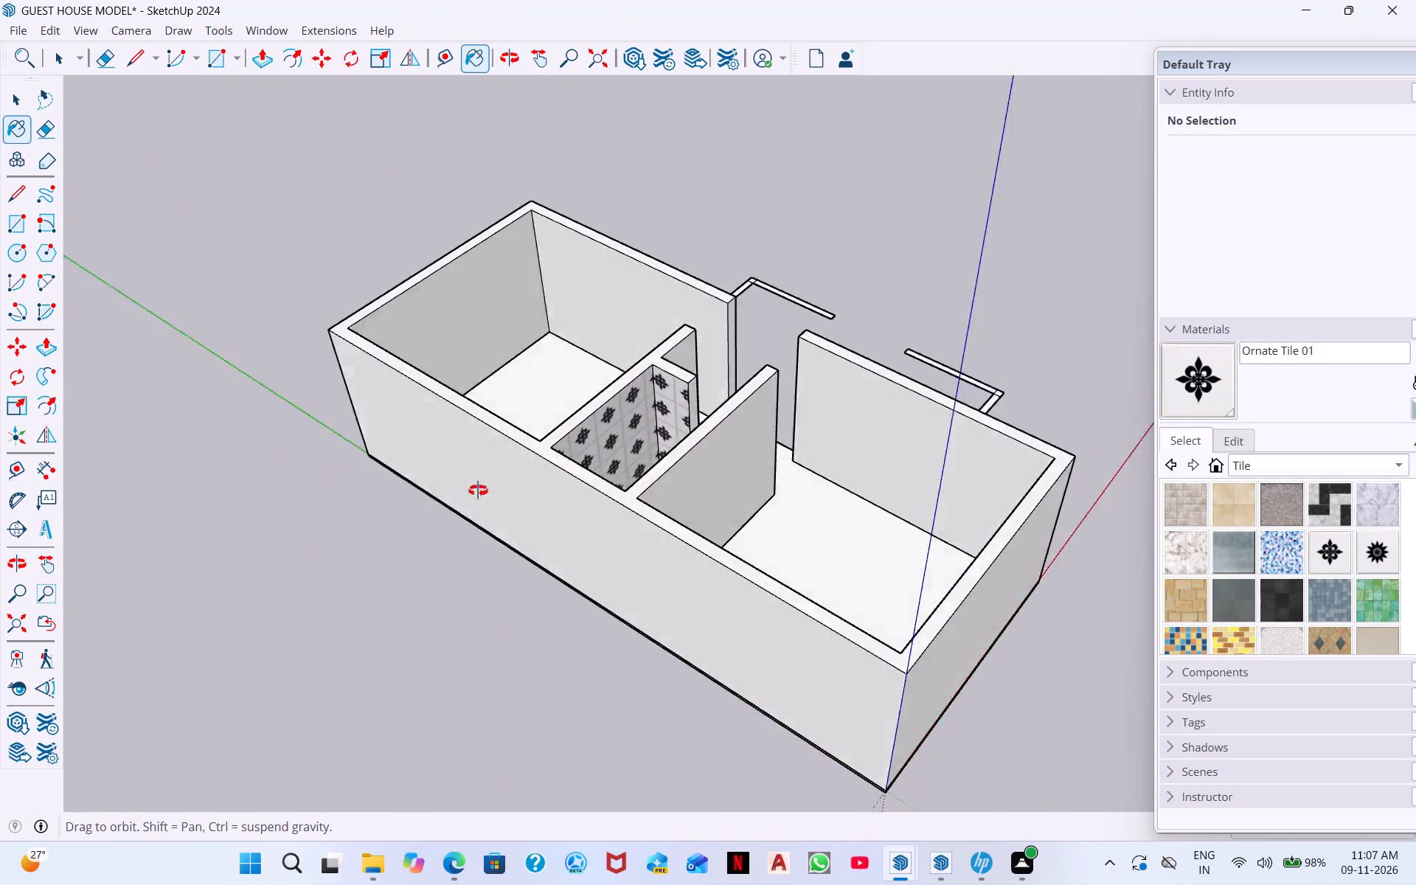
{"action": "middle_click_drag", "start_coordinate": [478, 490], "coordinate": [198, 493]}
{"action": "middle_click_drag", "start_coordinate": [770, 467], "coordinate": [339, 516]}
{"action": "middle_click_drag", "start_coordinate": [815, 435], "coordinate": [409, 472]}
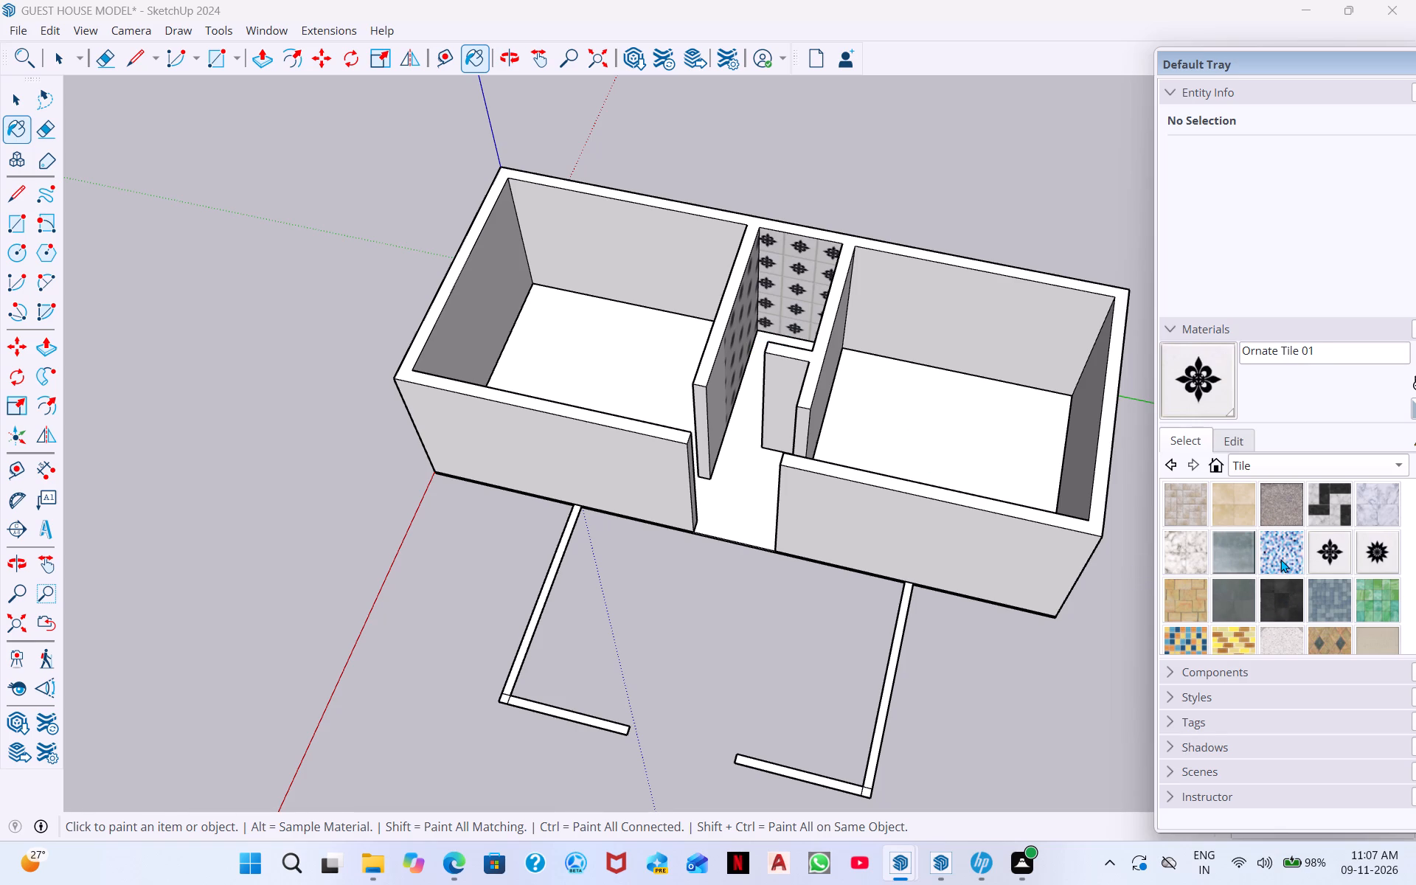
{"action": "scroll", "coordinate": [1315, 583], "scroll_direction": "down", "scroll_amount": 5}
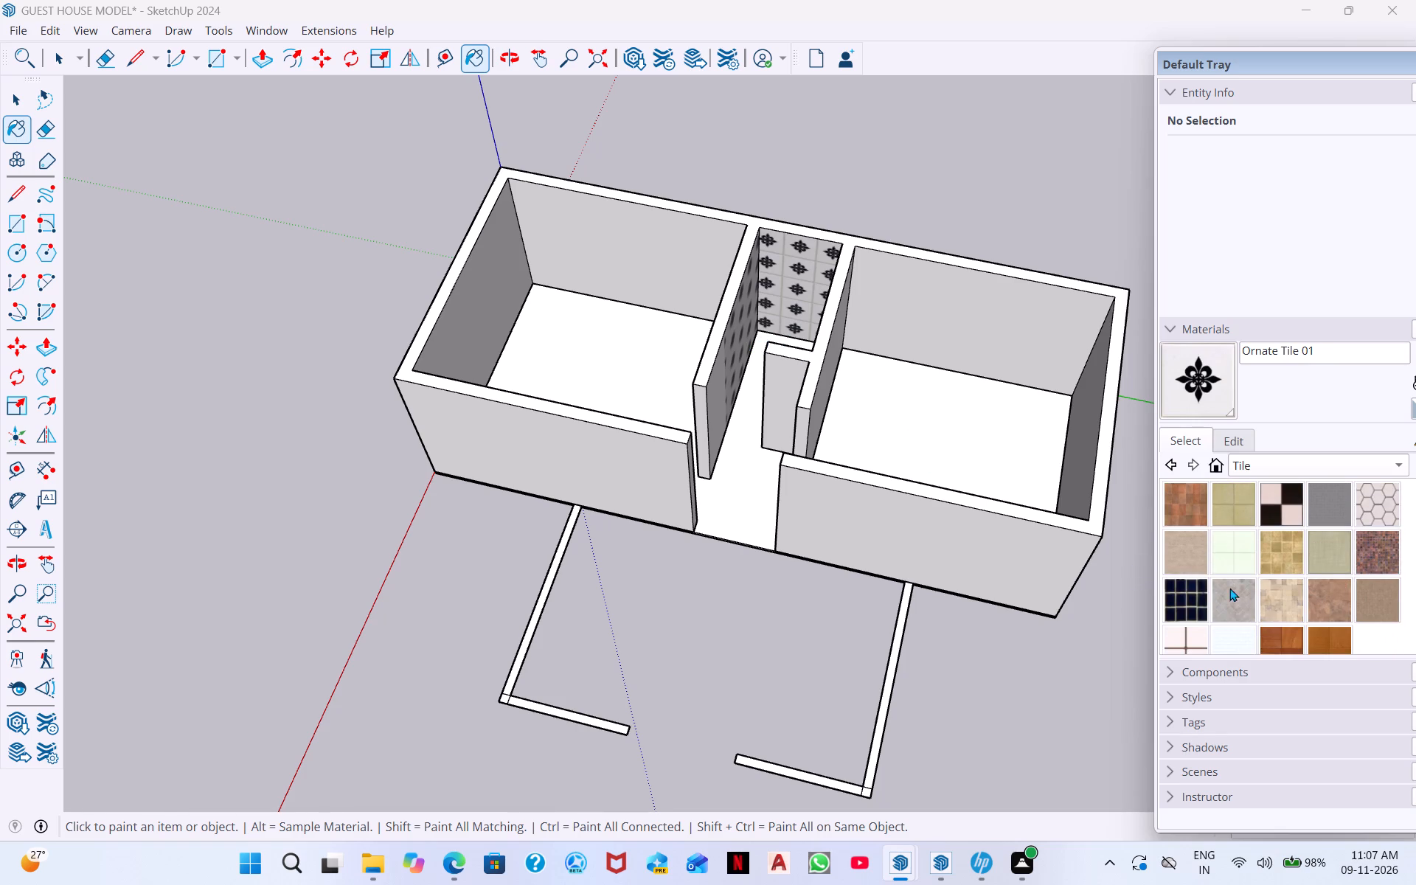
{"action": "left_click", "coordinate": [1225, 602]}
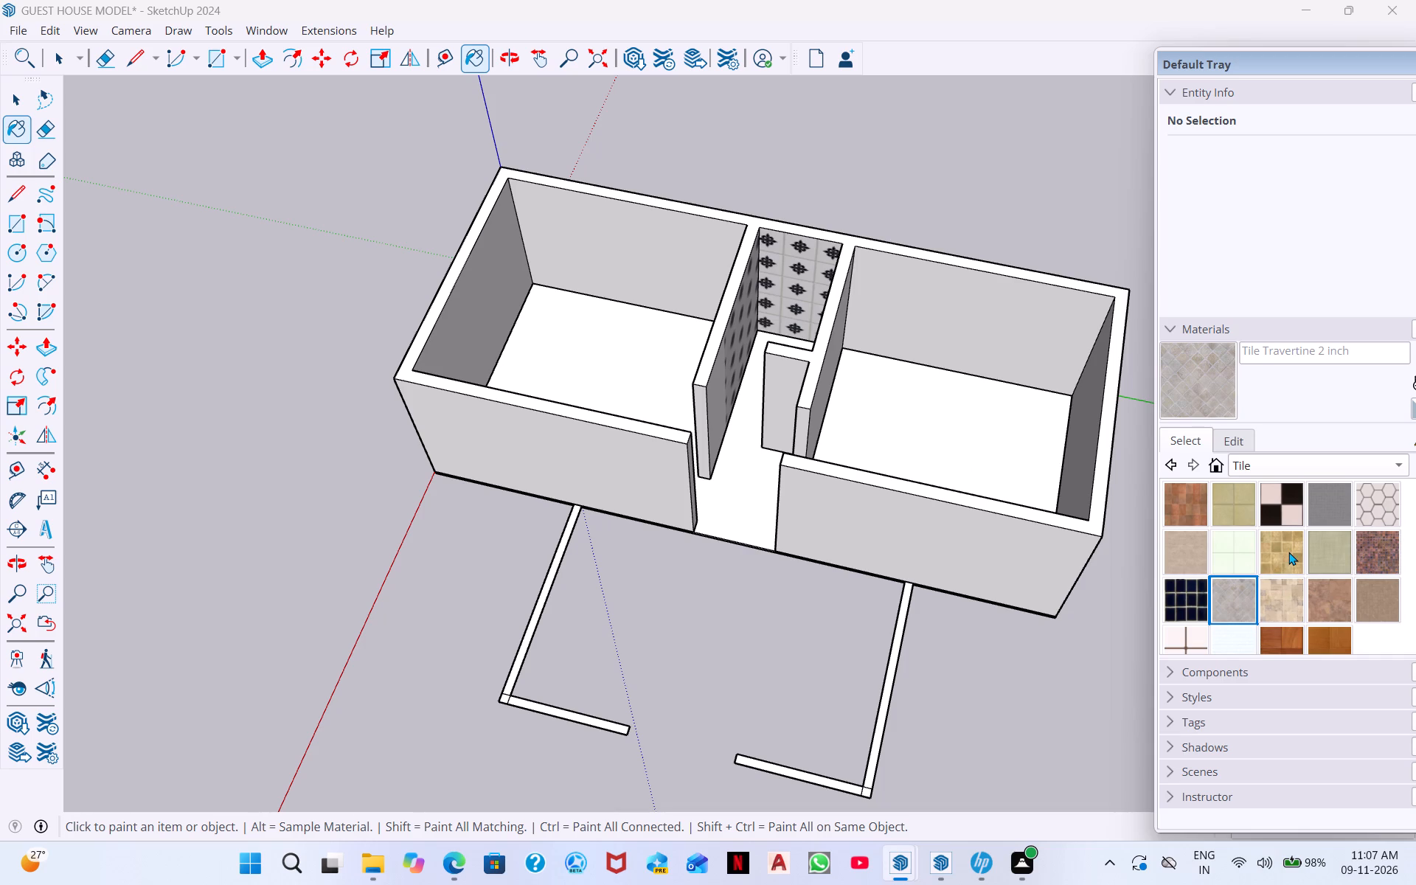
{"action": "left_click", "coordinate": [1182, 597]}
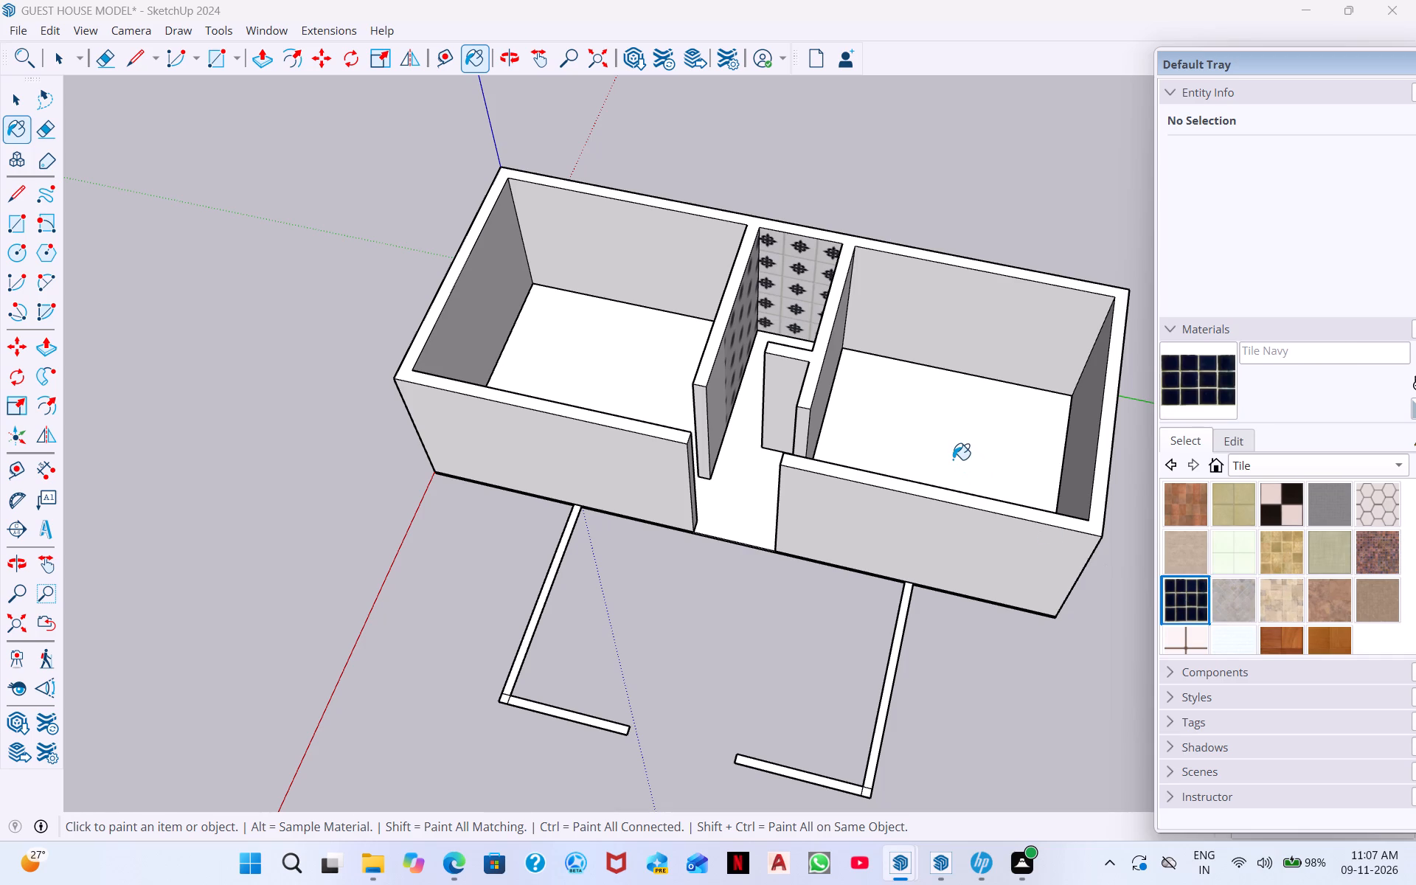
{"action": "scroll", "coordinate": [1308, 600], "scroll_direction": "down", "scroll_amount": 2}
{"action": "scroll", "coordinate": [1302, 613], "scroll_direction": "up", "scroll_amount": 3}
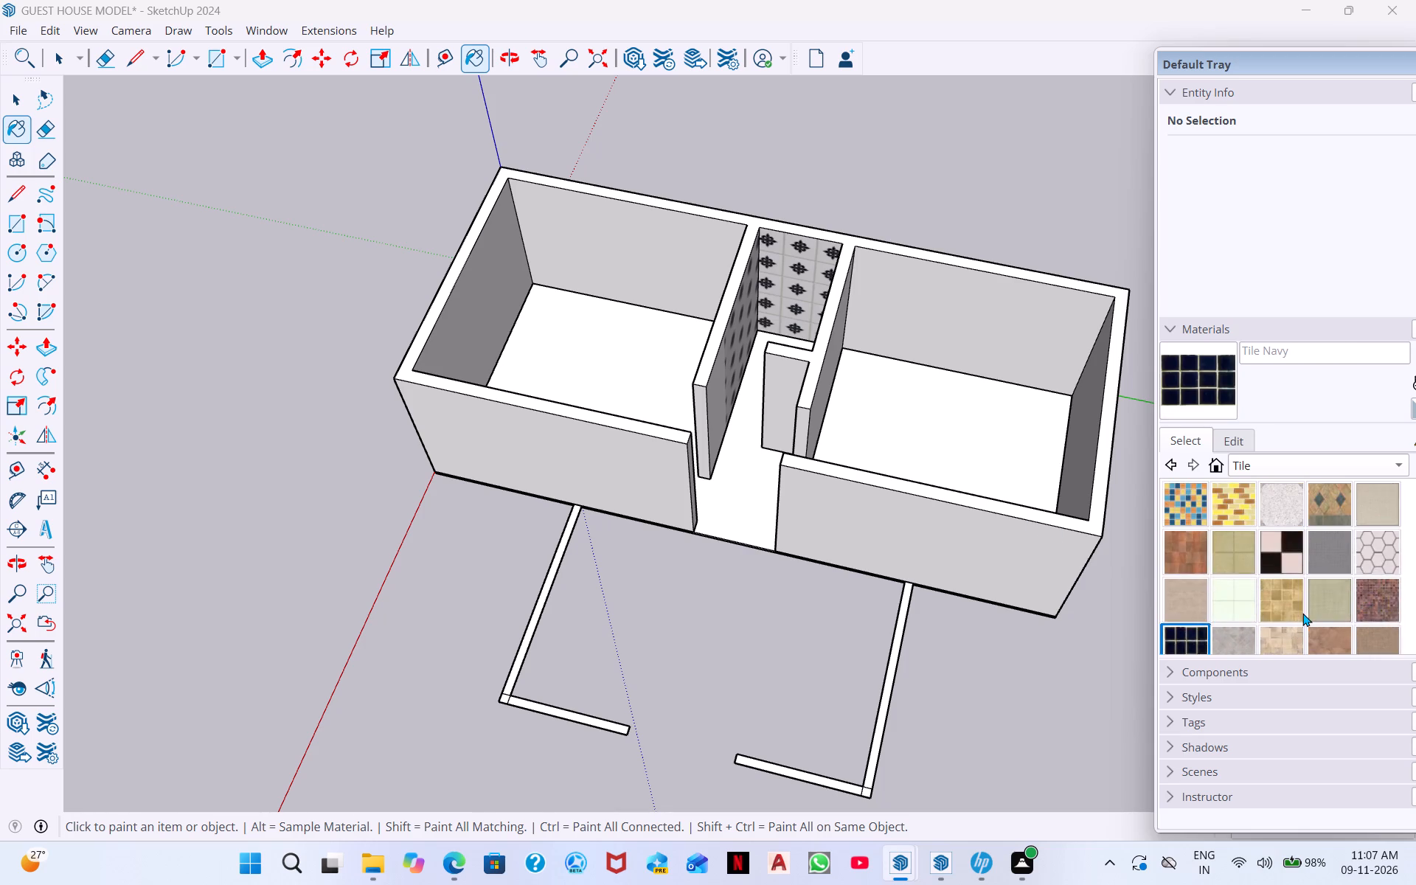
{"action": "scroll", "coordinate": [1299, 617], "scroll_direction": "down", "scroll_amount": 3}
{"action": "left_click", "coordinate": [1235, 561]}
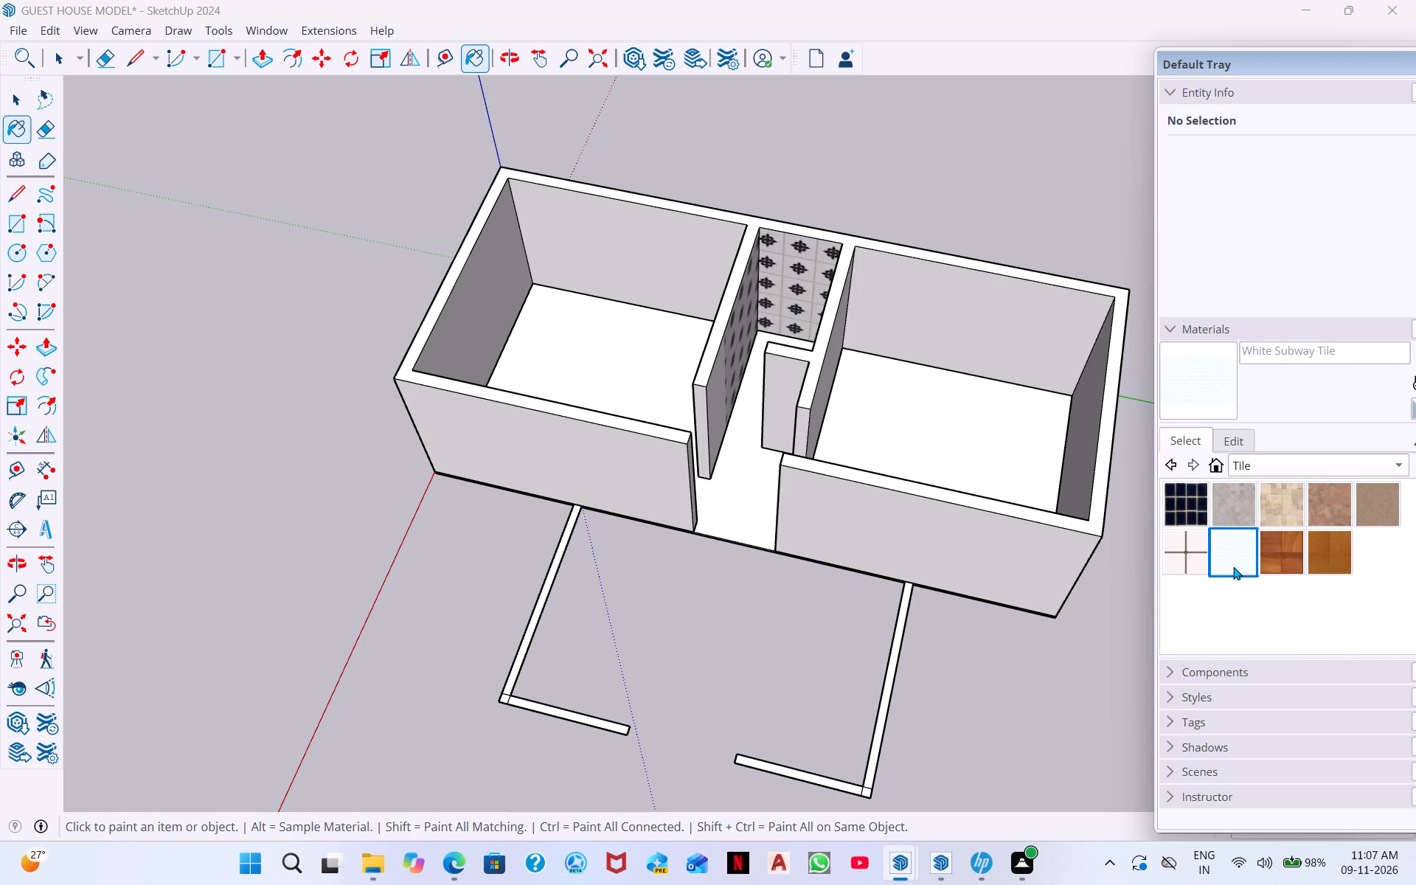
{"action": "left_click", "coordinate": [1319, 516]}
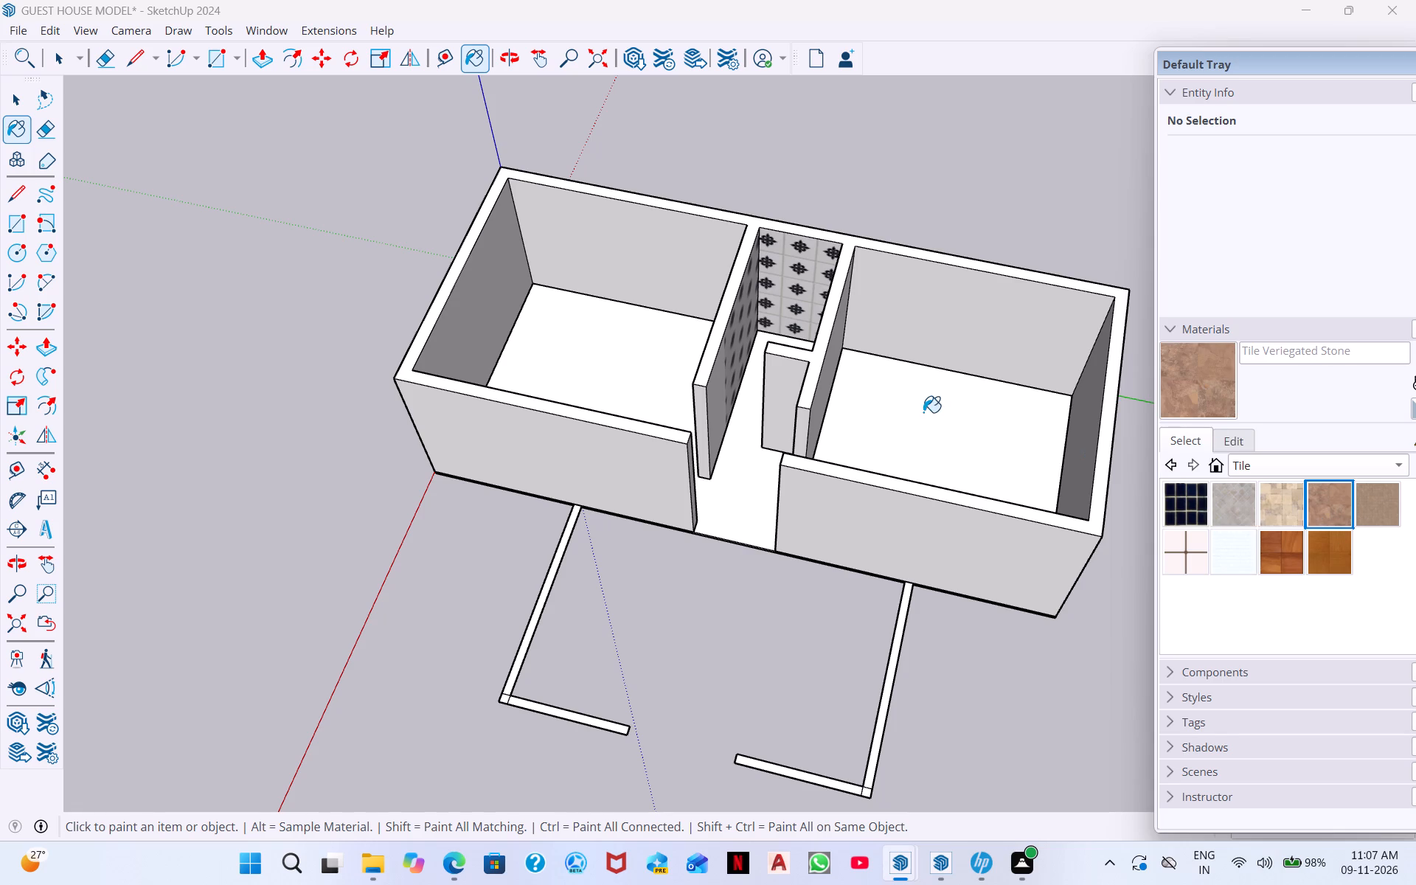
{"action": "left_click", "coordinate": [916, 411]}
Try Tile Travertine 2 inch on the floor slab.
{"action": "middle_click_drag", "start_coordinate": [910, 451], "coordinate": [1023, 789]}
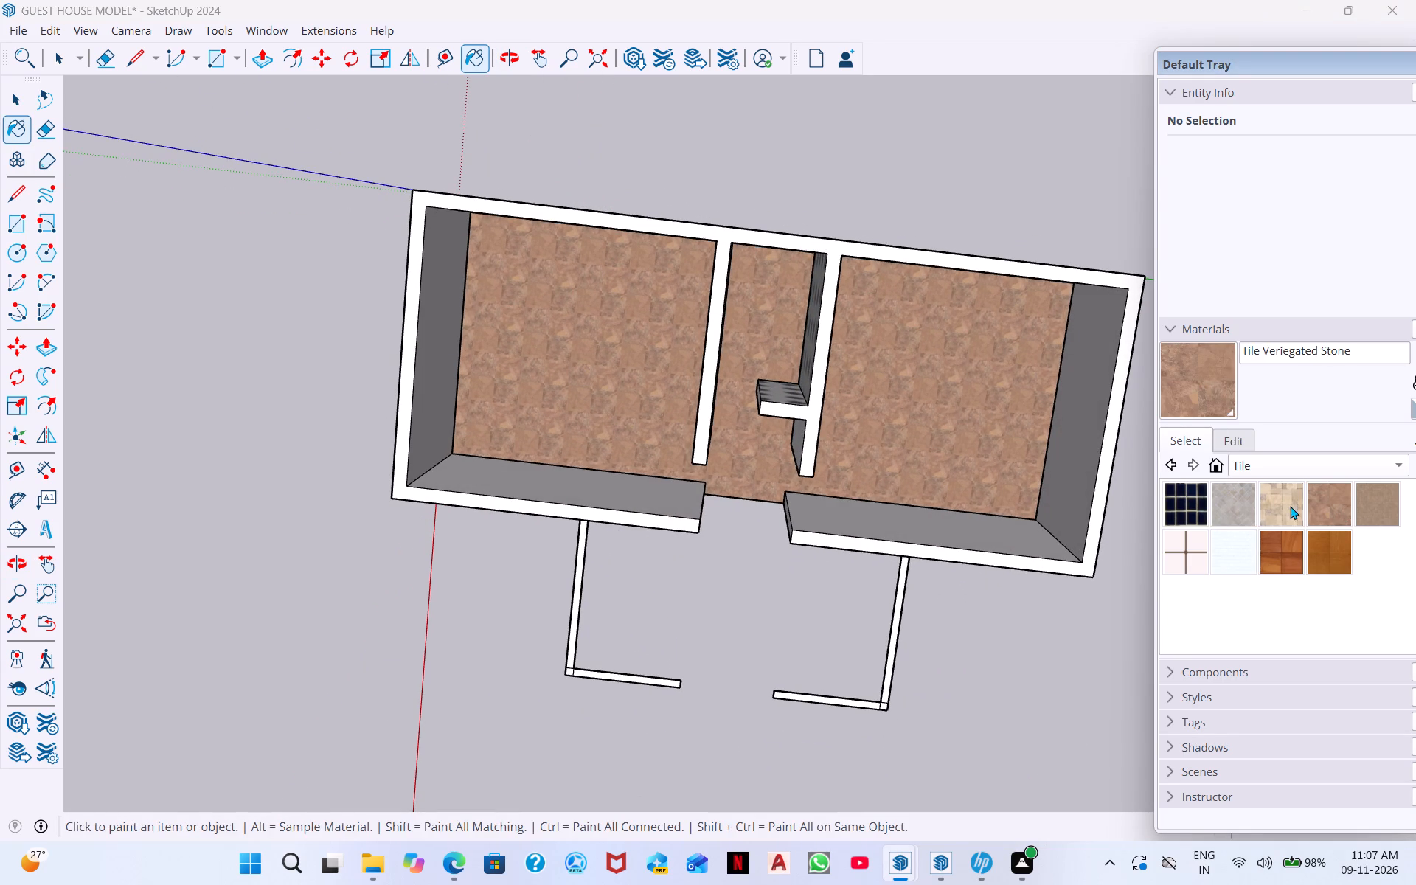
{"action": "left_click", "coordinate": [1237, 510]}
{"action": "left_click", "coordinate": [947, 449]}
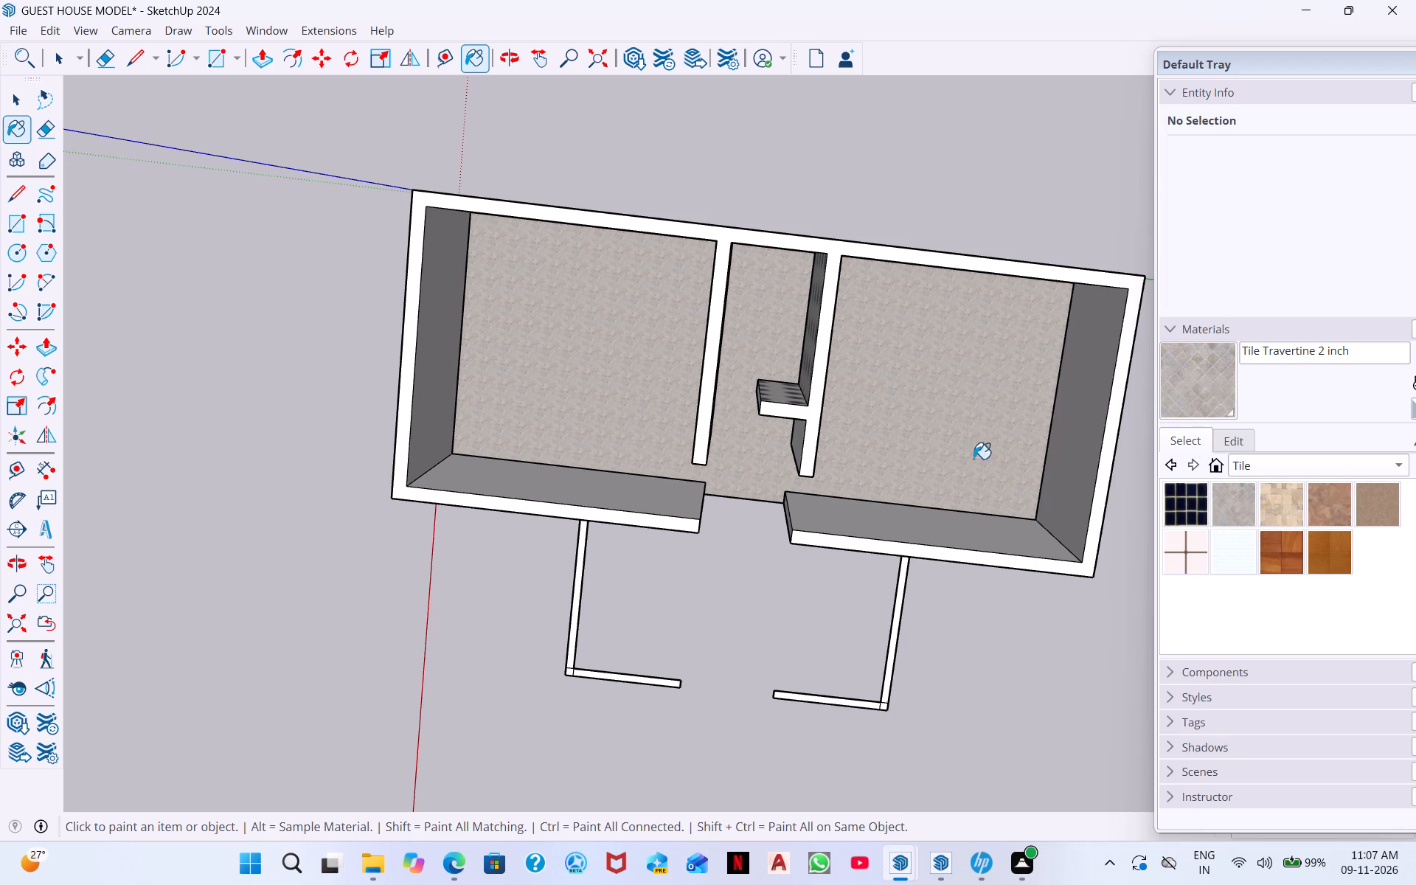
Paint the floor slab with Tile Veriegated Stone and leave the Paint Bucket tool.
{"action": "left_click", "coordinate": [1314, 496]}
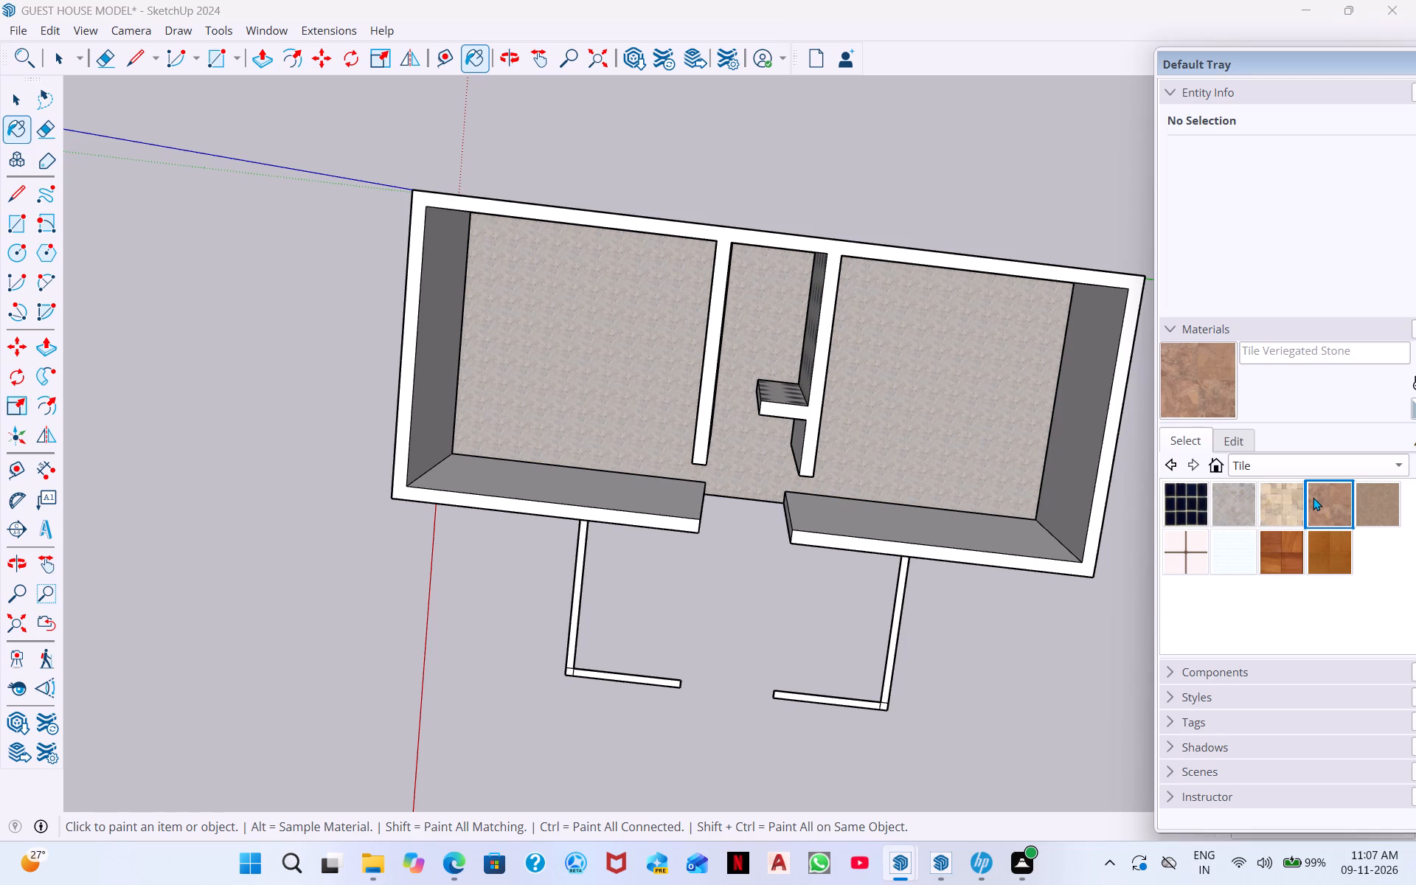
{"action": "left_click", "coordinate": [914, 437]}
{"action": "middle_click_drag", "start_coordinate": [938, 519], "coordinate": [951, 413]}
{"action": "middle_click_drag", "start_coordinate": [914, 566], "coordinate": [992, 433]}
{"action": "scroll", "coordinate": [1007, 468], "scroll_direction": "down", "scroll_amount": 1}
{"action": "middle_click_drag", "start_coordinate": [989, 556], "coordinate": [968, 431]}
{"action": "middle_click_drag", "start_coordinate": [955, 599], "coordinate": [955, 424]}
{"action": "middle_click_drag", "start_coordinate": [867, 580], "coordinate": [909, 471]}
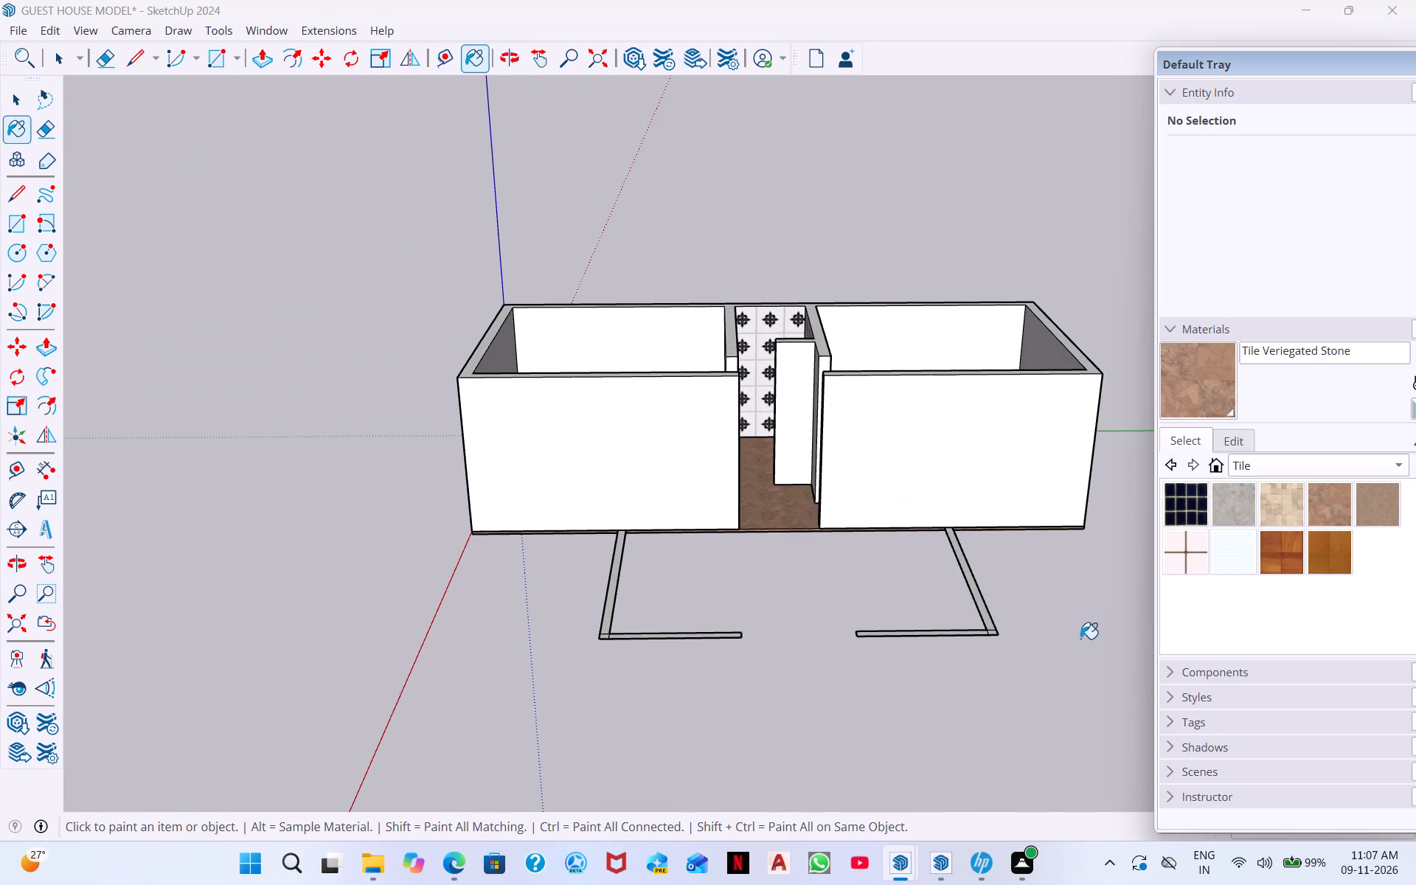
{"action": "key", "text": "space"}
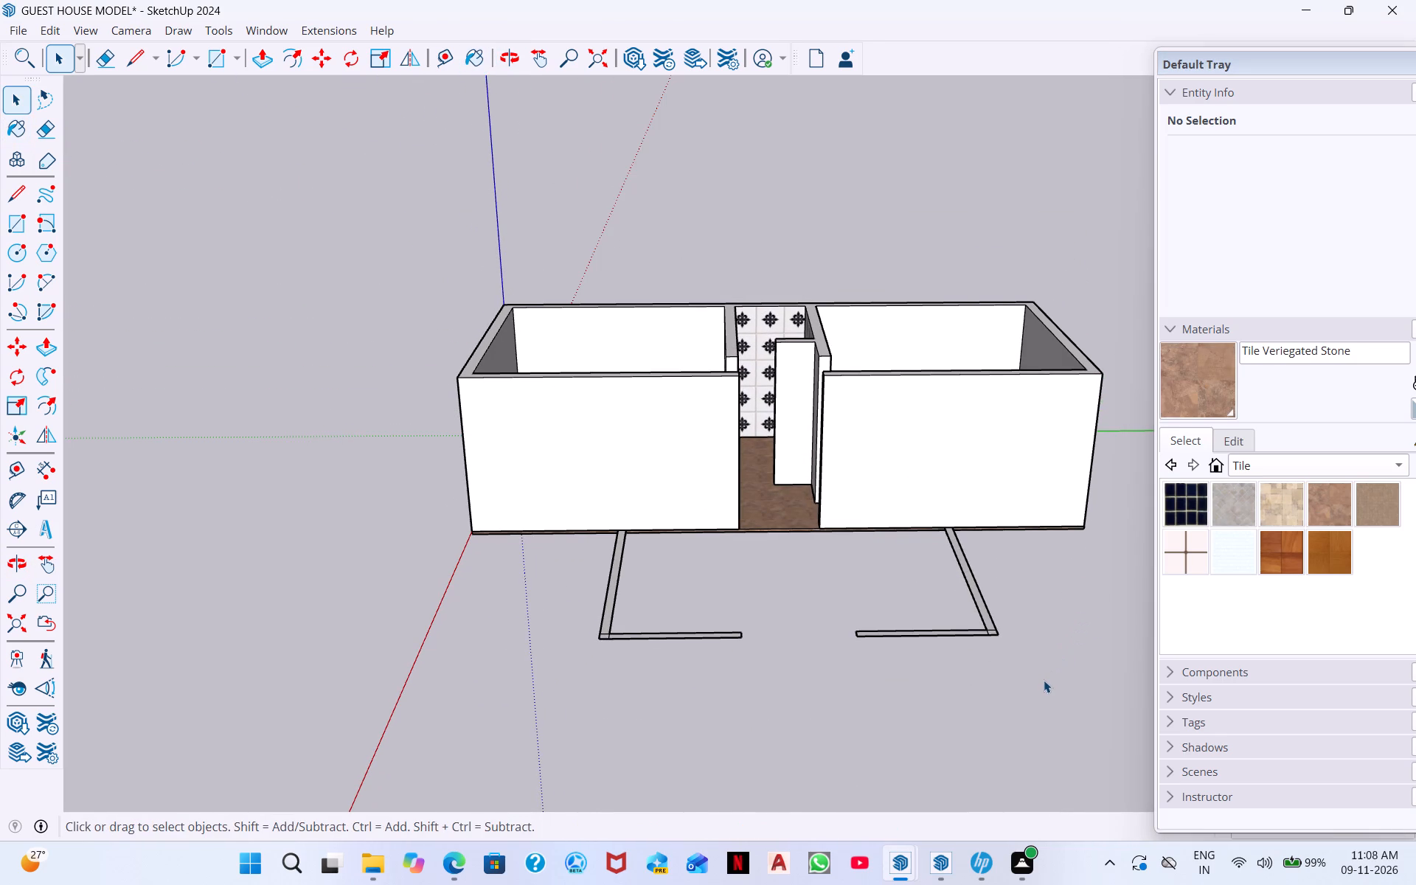
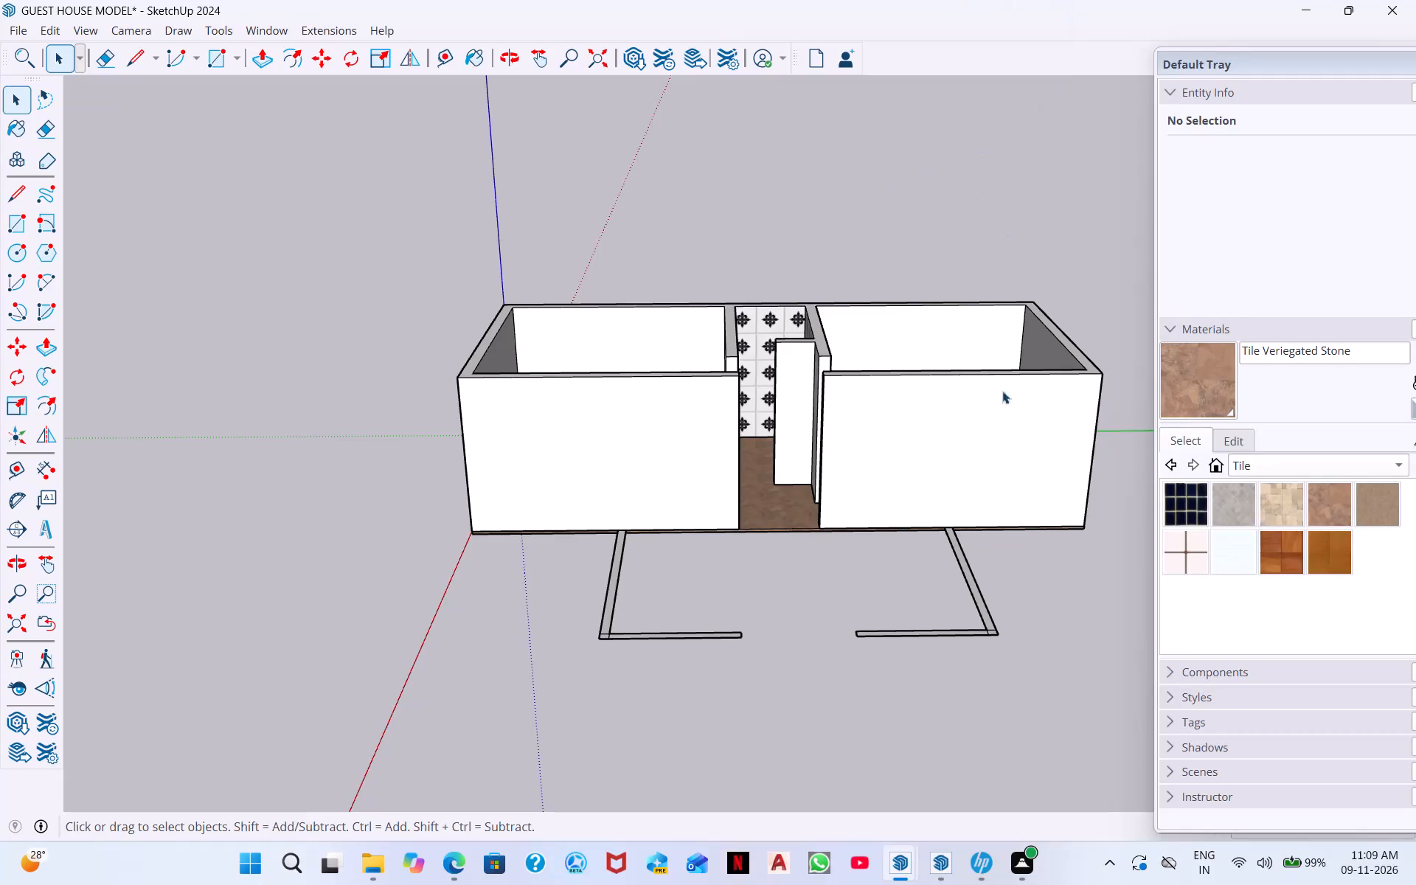
Examine the tiled middle room and stone floor from several angles and look through the Tile material swatches.
{"action": "middle_click_drag", "start_coordinate": [800, 522], "coordinate": [846, 736]}
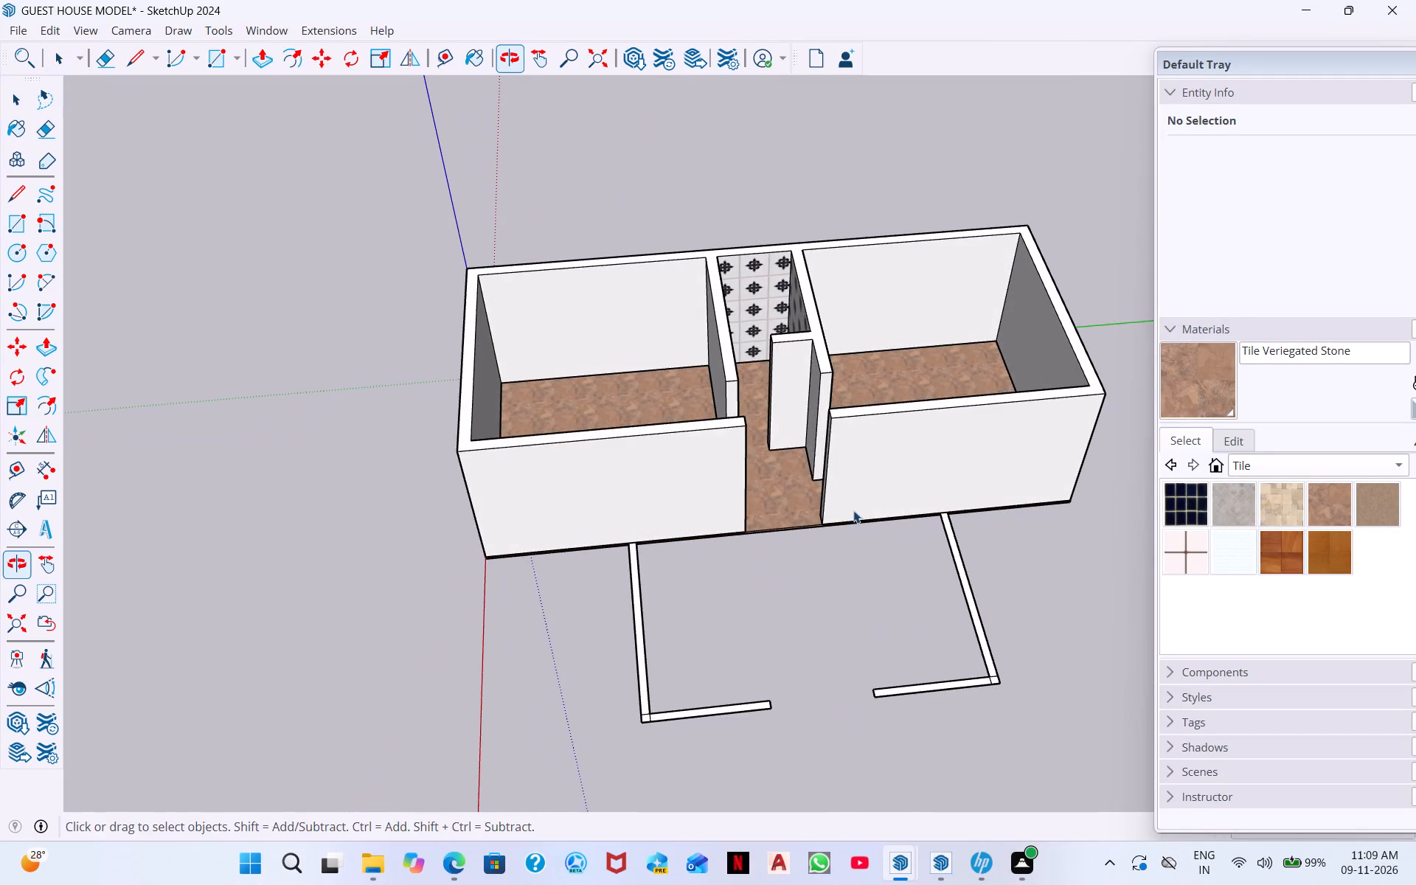
{"action": "middle_click_drag", "start_coordinate": [892, 518], "coordinate": [932, 600]}
{"action": "scroll", "coordinate": [932, 600], "scroll_direction": "down", "scroll_amount": 1}
{"action": "scroll", "coordinate": [847, 468], "scroll_direction": "down", "scroll_amount": 1}
{"action": "scroll", "coordinate": [814, 448], "scroll_direction": "up", "scroll_amount": 5}
{"action": "scroll", "coordinate": [946, 349], "scroll_direction": "up", "scroll_amount": 3}
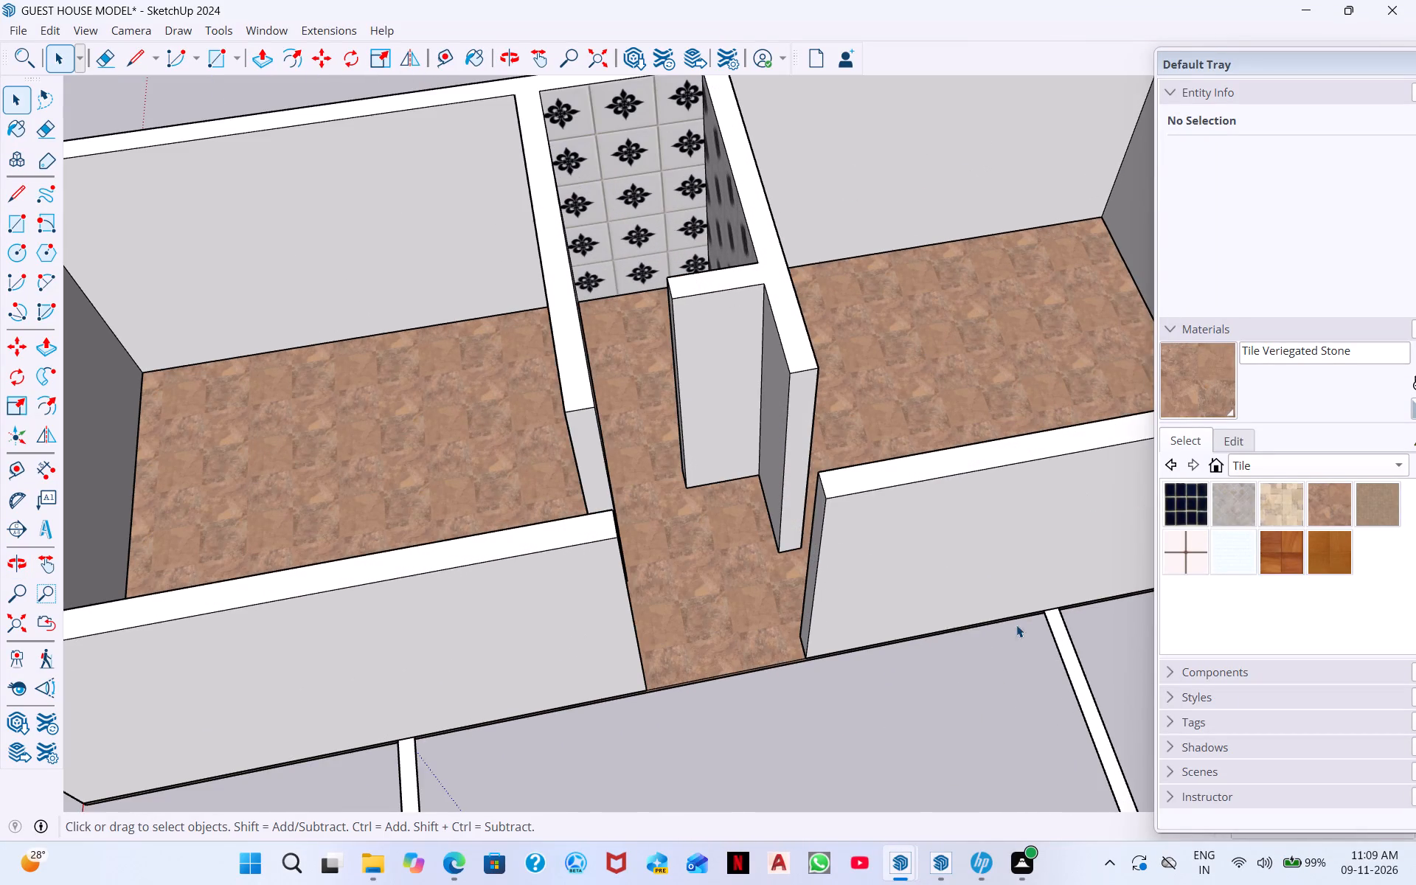
{"action": "middle_click_drag", "start_coordinate": [1017, 623], "coordinate": [617, 631]}
{"action": "middle_click_drag", "start_coordinate": [597, 455], "coordinate": [597, 488]}
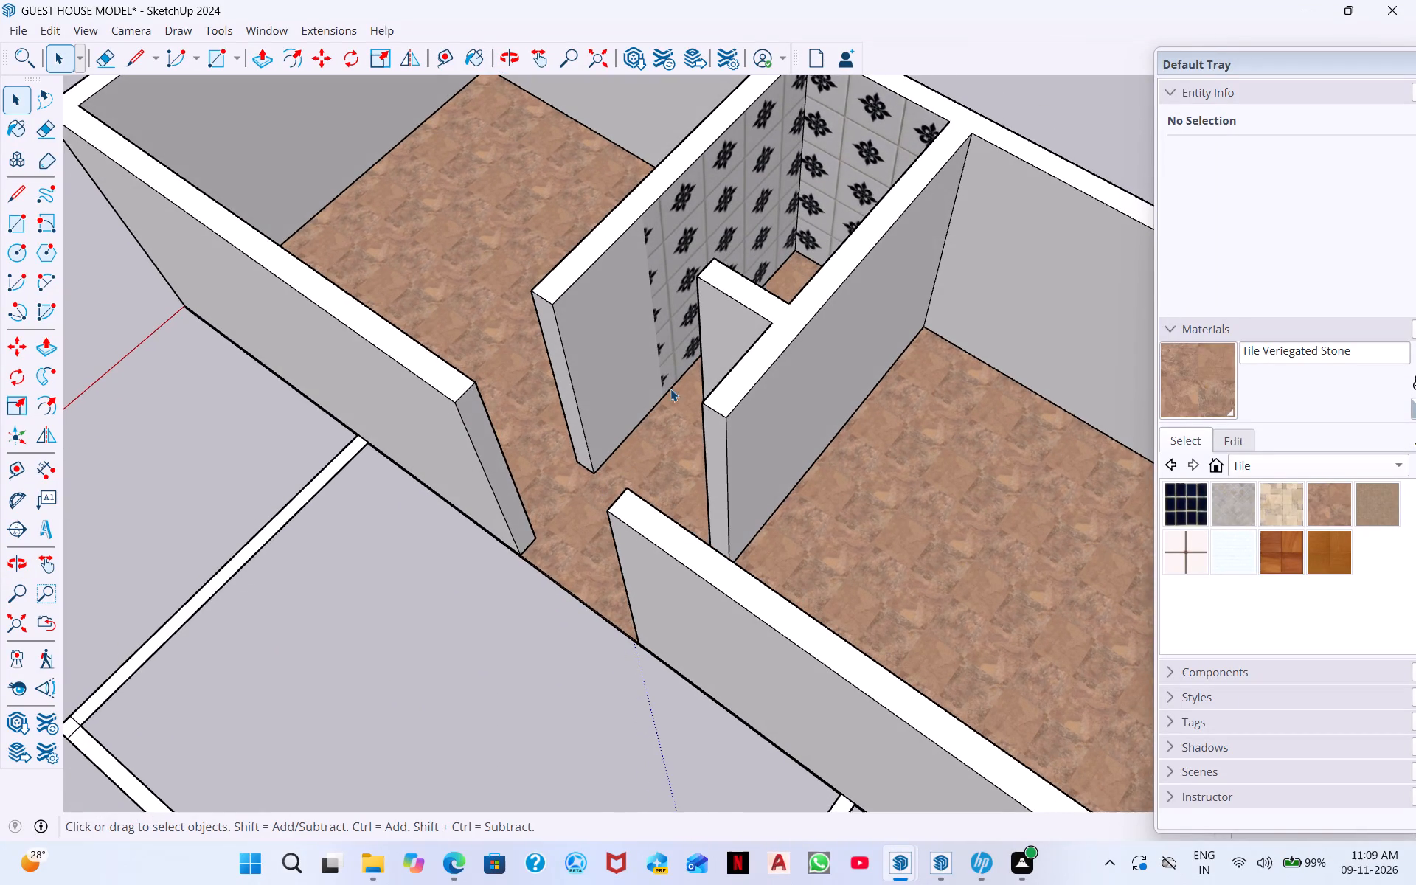
{"action": "scroll", "coordinate": [714, 341], "scroll_direction": "up", "scroll_amount": 1}
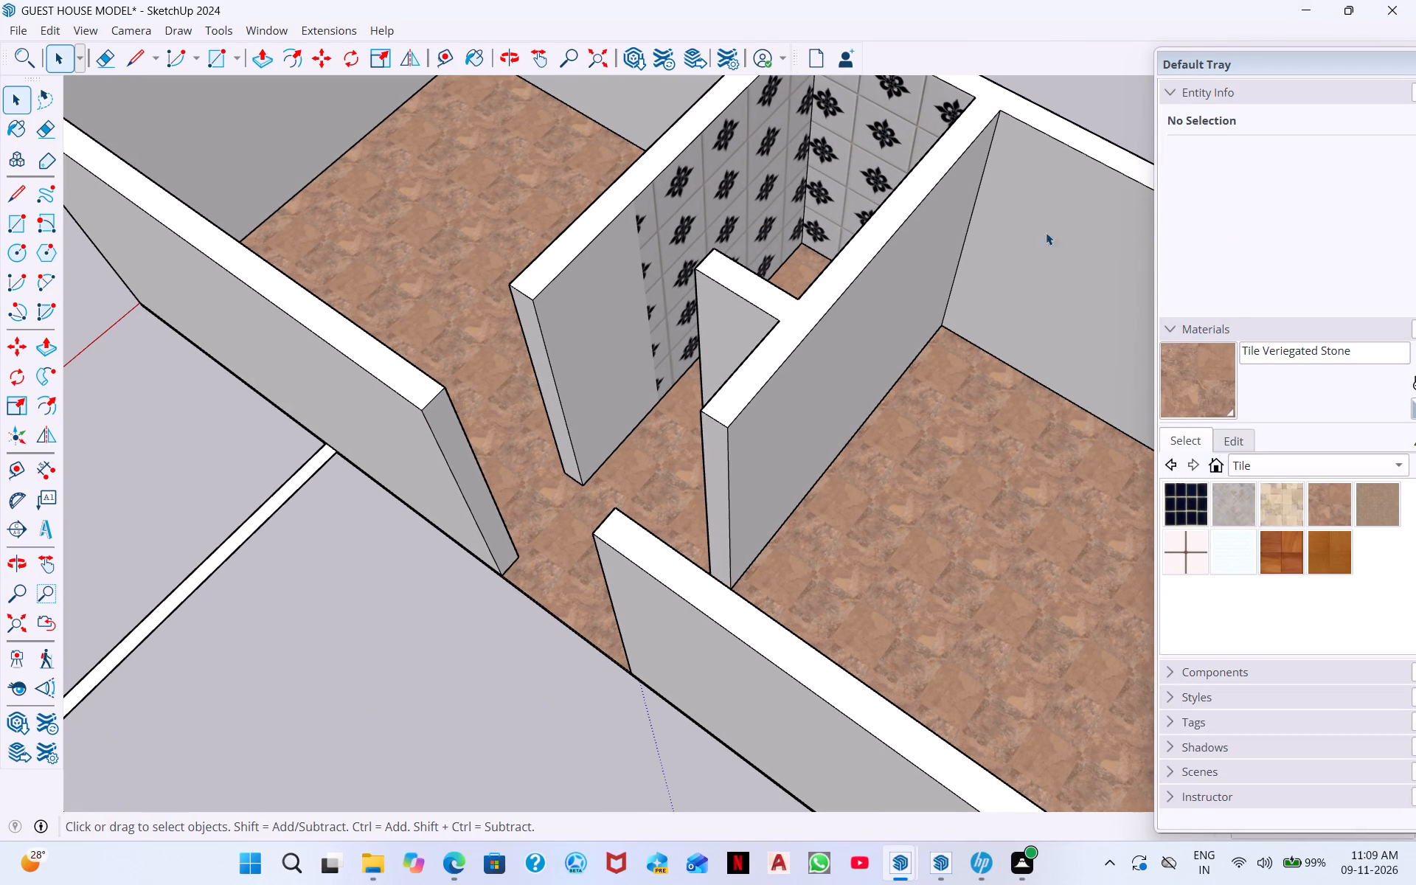
{"action": "scroll", "coordinate": [1347, 524], "scroll_direction": "up", "scroll_amount": 1}
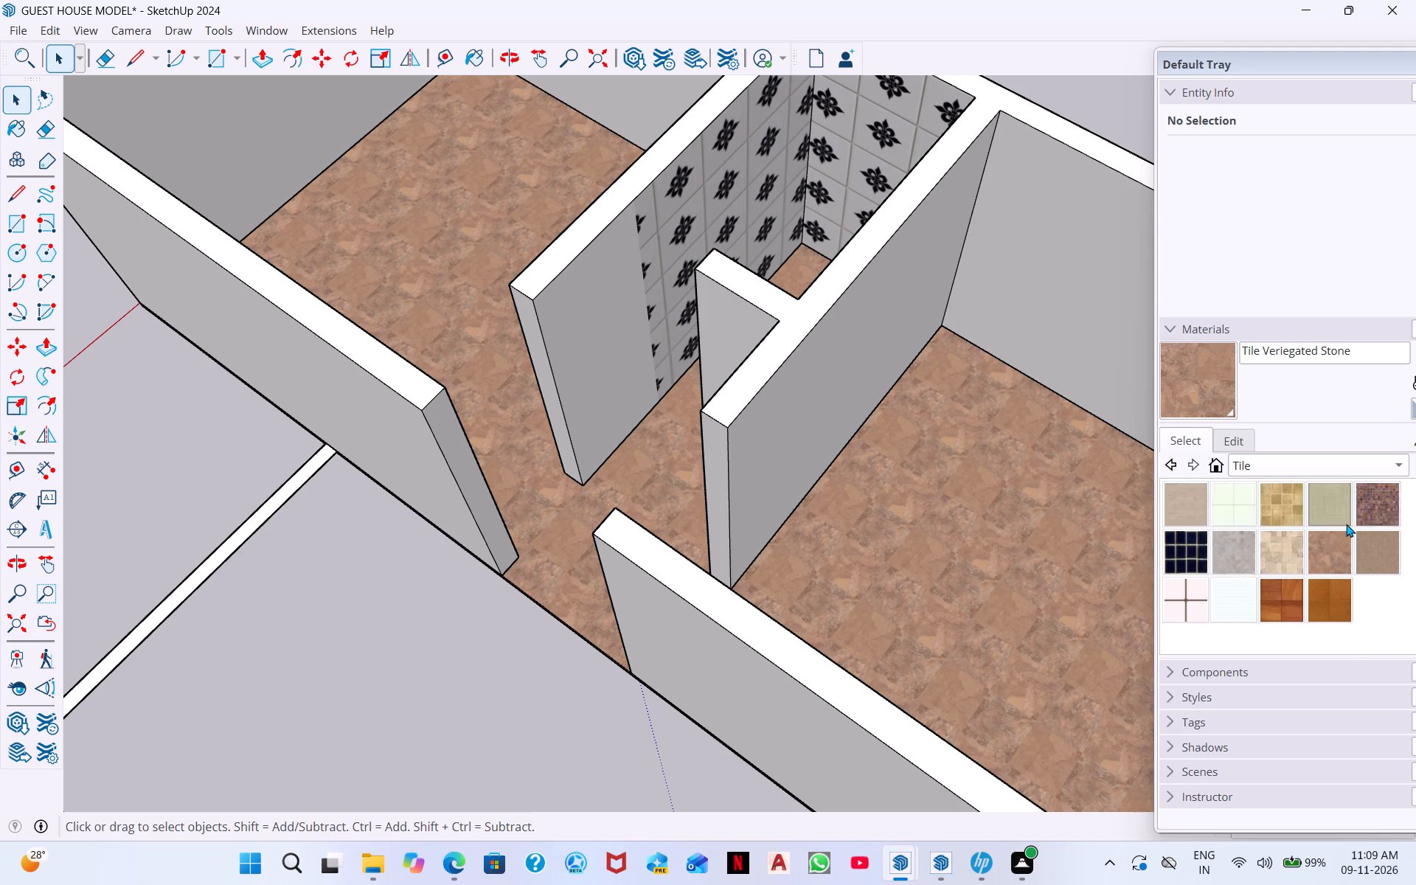
{"action": "scroll", "coordinate": [1346, 524], "scroll_direction": "up", "scroll_amount": 1}
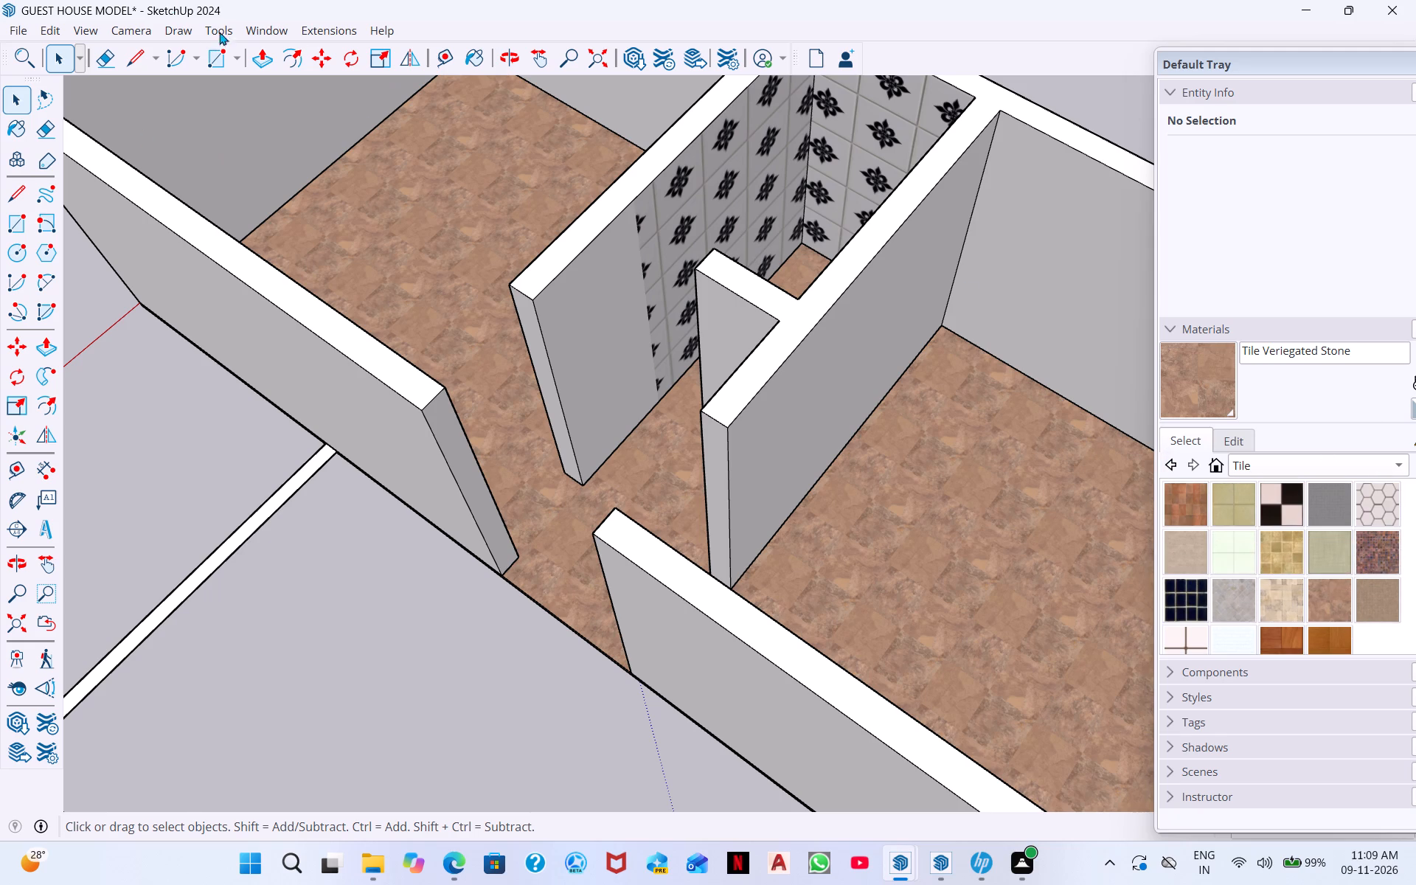
Search 3D Warehouse for BED and look through the bed models offered.
{"action": "left_click", "coordinate": [15, 728]}
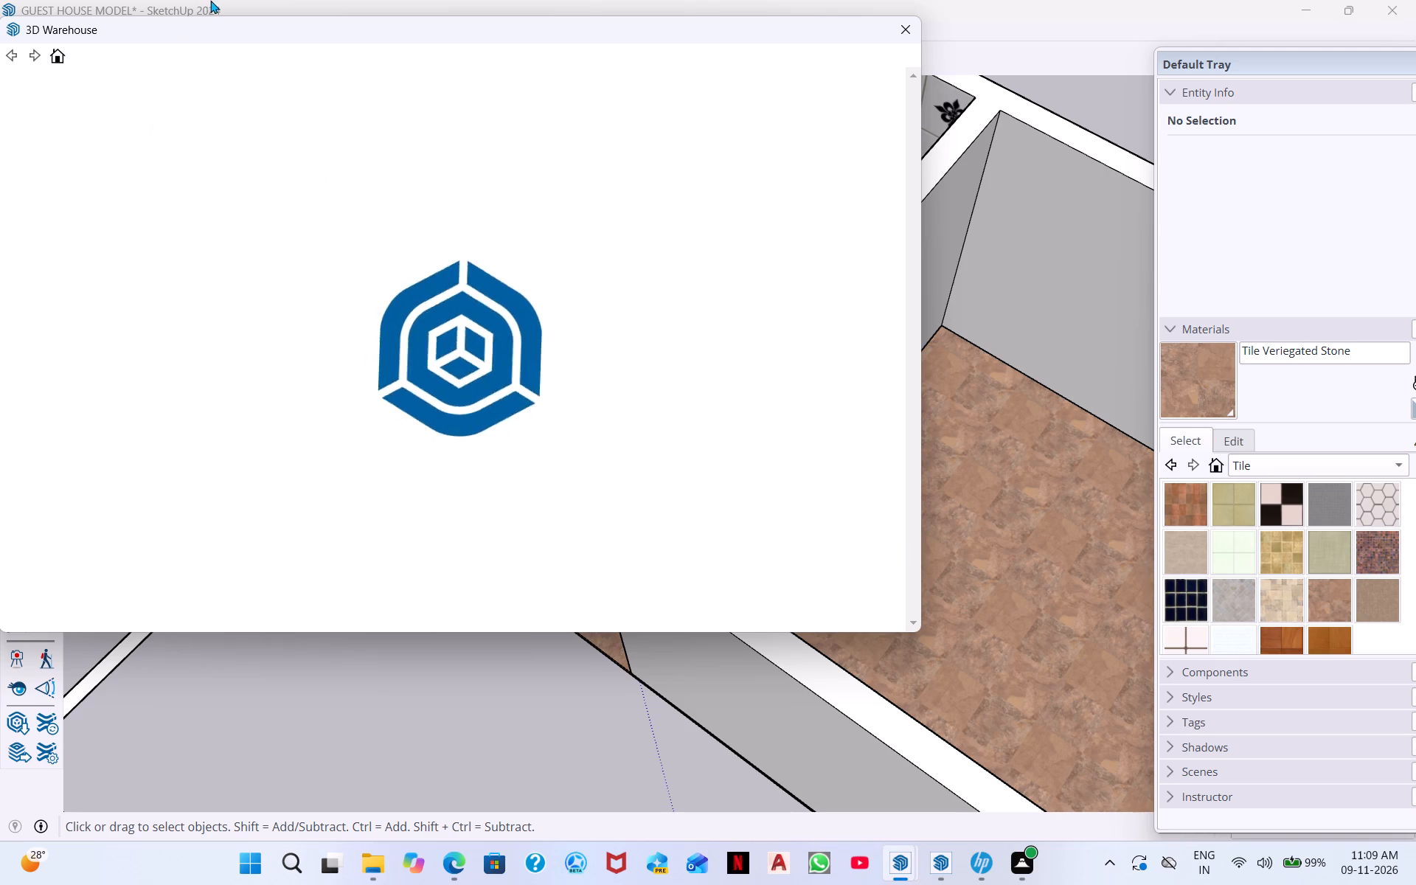
{"action": "left_click", "coordinate": [341, 104]}
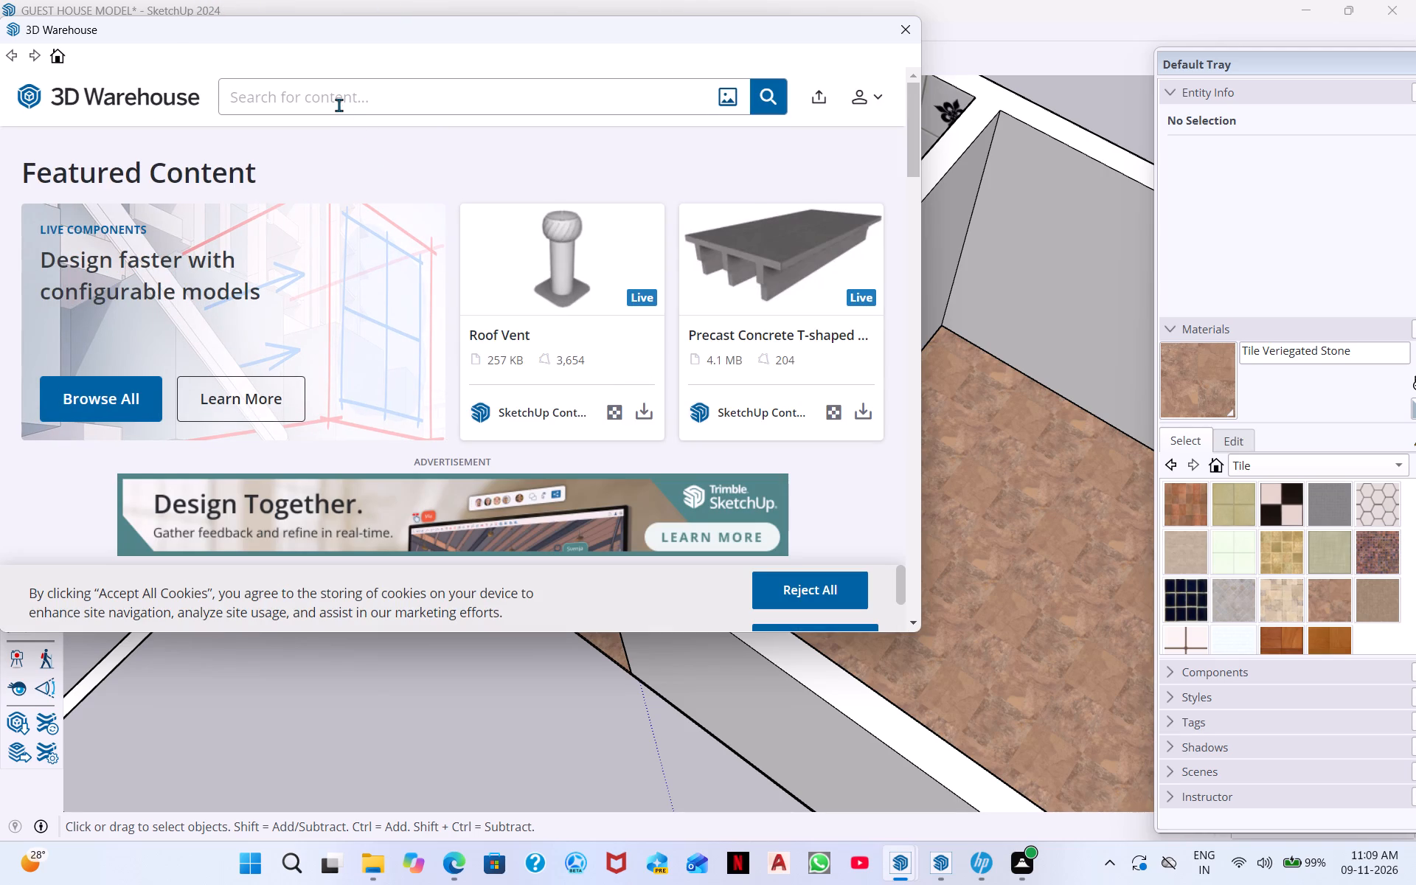
{"action": "type", "text": "BED"}
{"action": "key", "text": "space"}
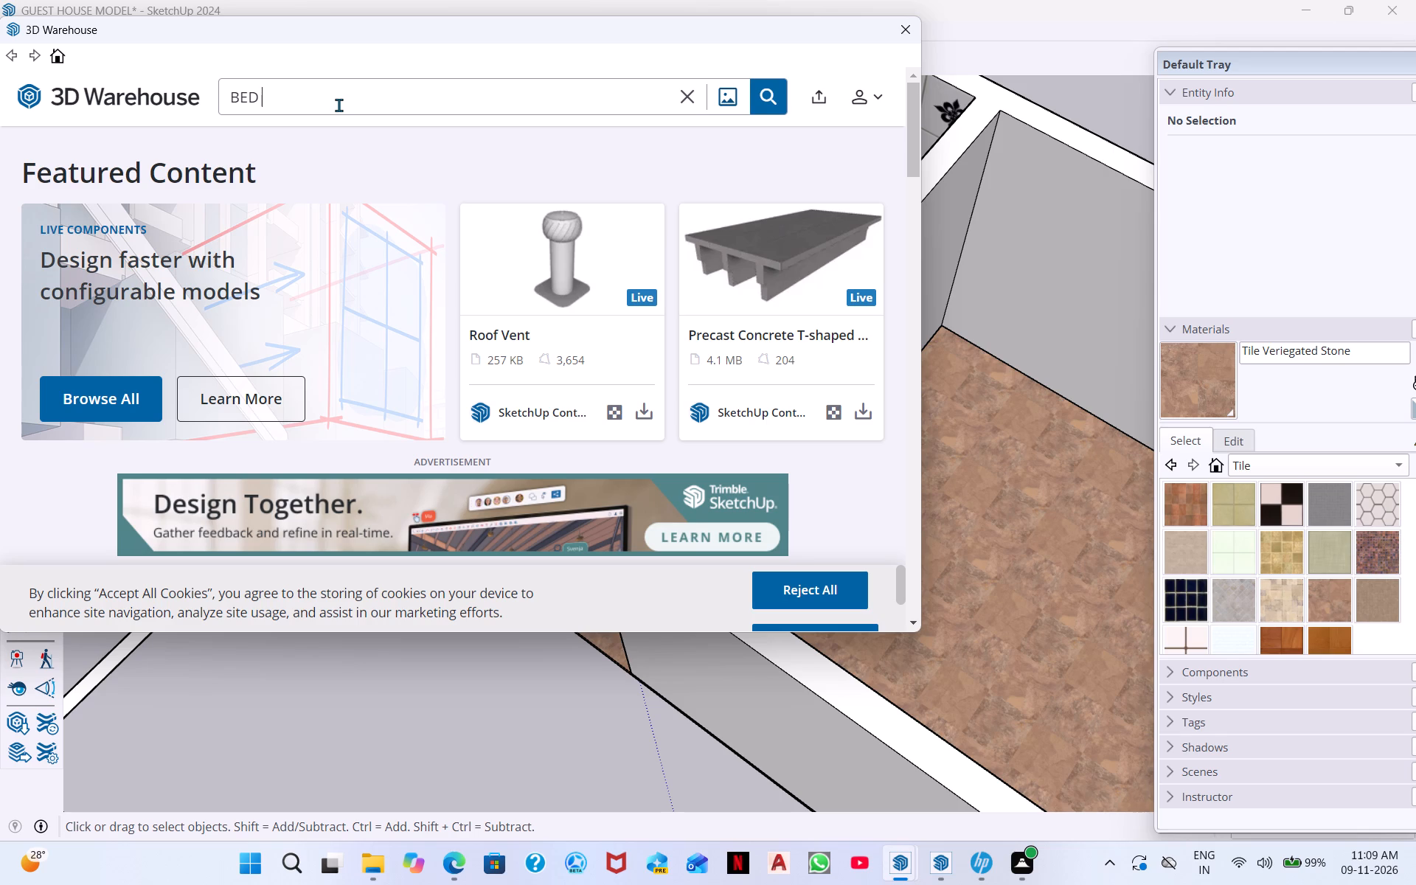
{"action": "key", "text": "Return"}
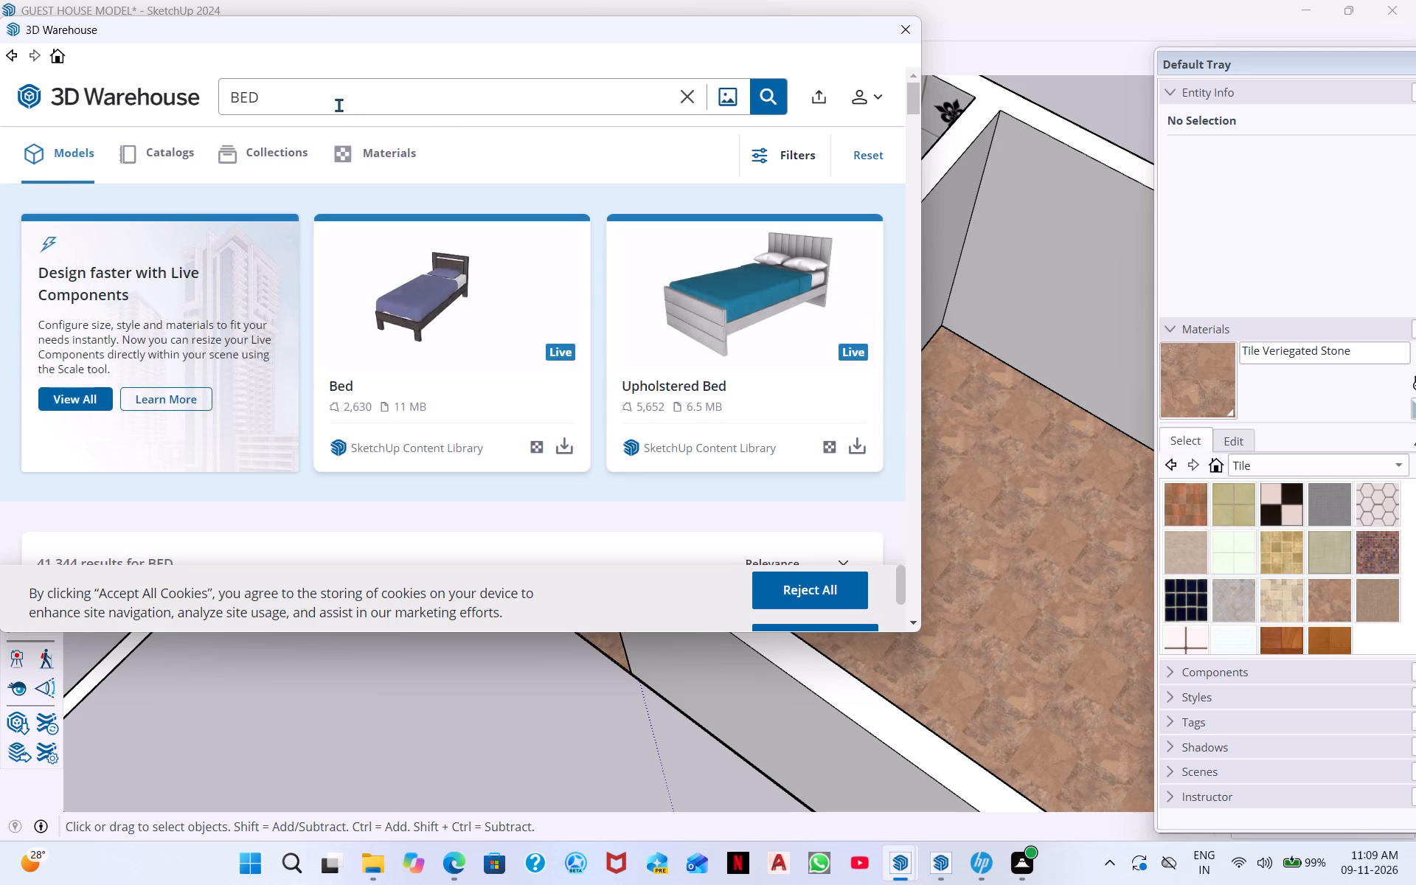
{"action": "scroll", "coordinate": [639, 388], "scroll_direction": "down", "scroll_amount": 3}
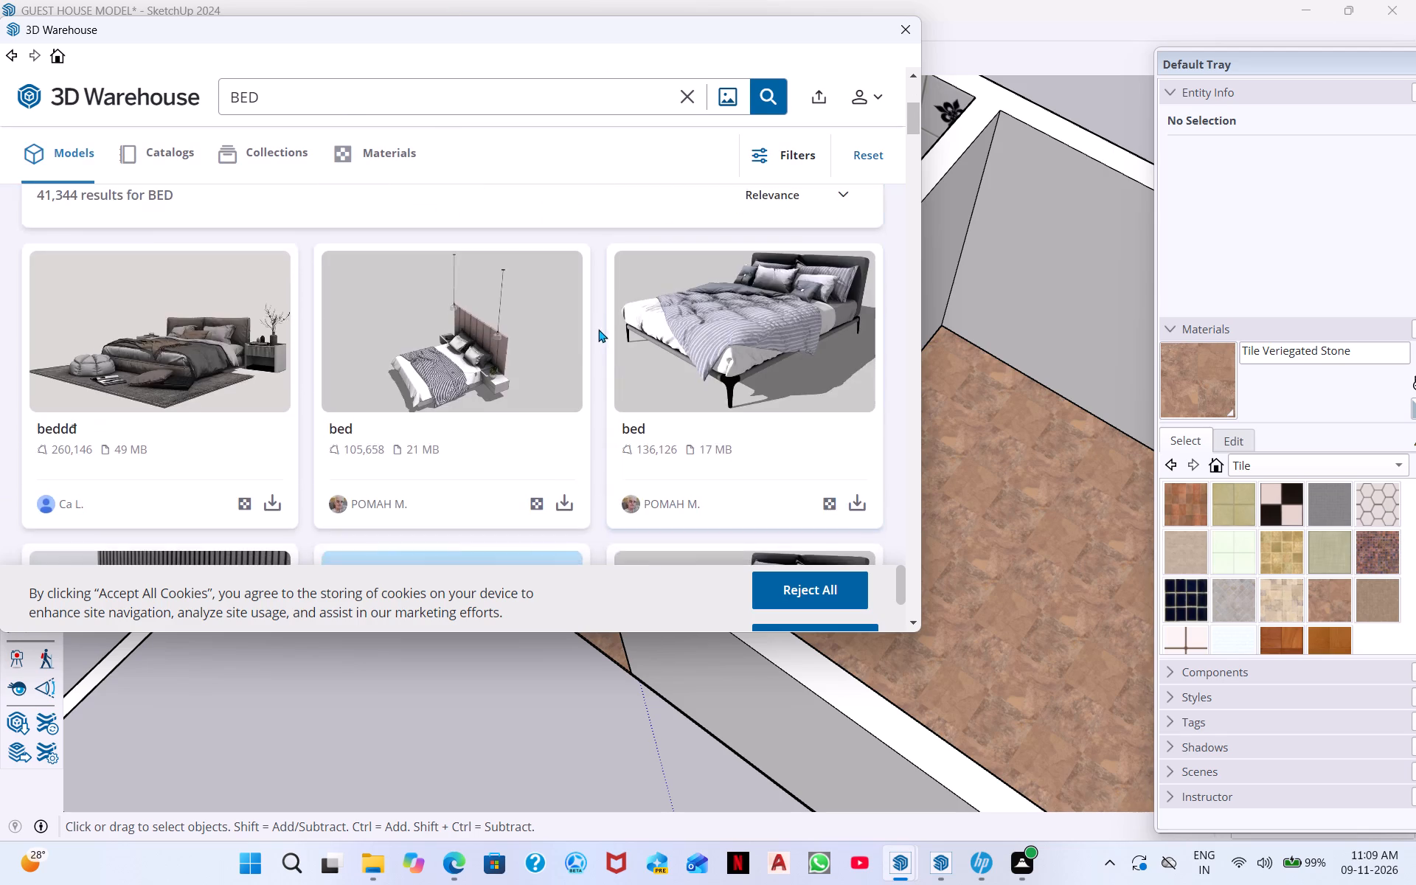
{"action": "scroll", "coordinate": [598, 329], "scroll_direction": "down", "scroll_amount": 4}
{"action": "scroll", "coordinate": [601, 317], "scroll_direction": "up", "scroll_amount": 4}
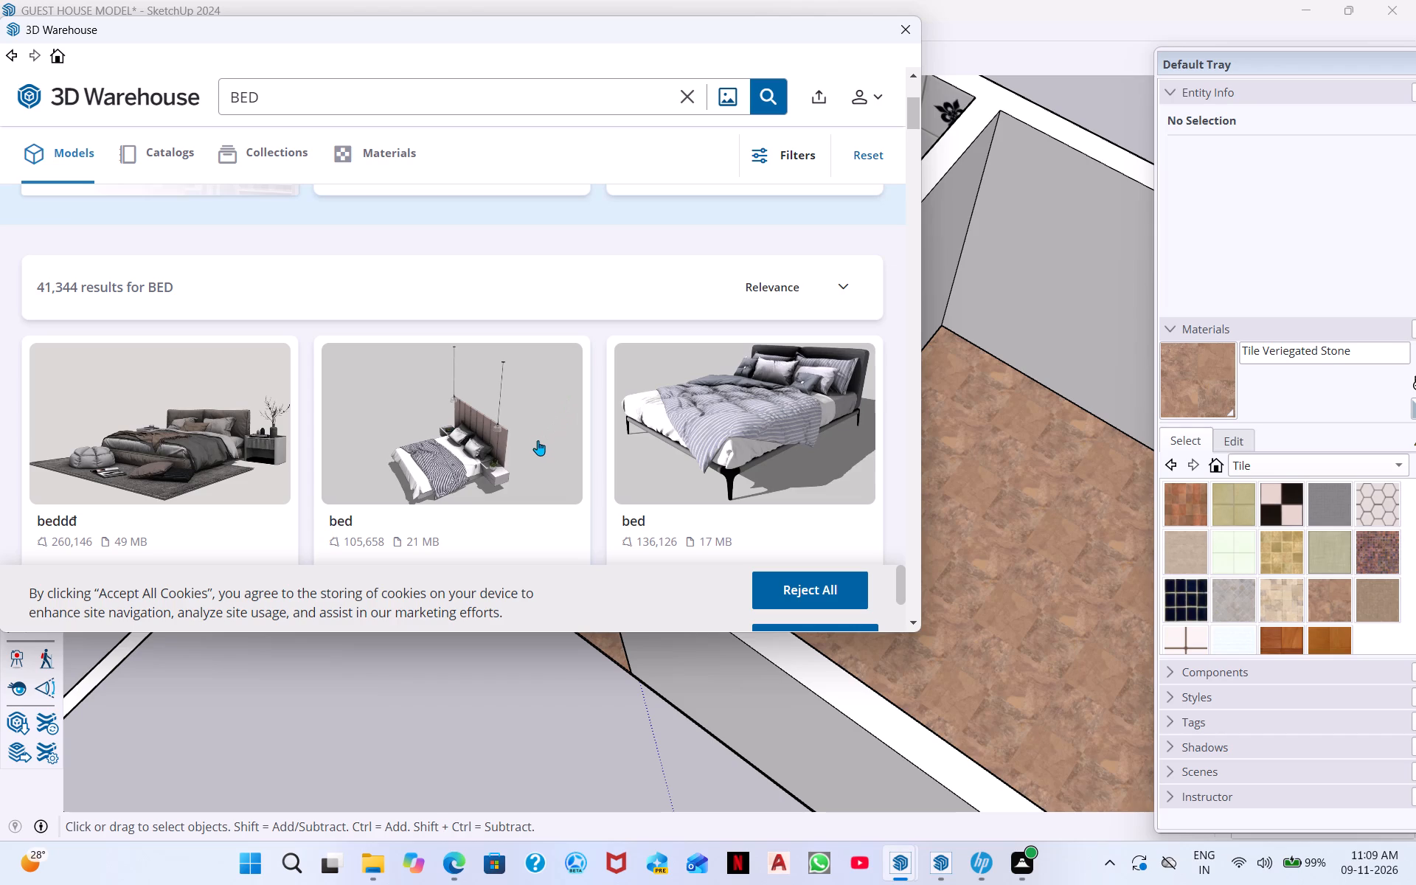
{"action": "middle_click_drag", "start_coordinate": [529, 439], "coordinate": [551, 399]}
{"action": "scroll", "coordinate": [555, 398], "scroll_direction": "down", "scroll_amount": 3}
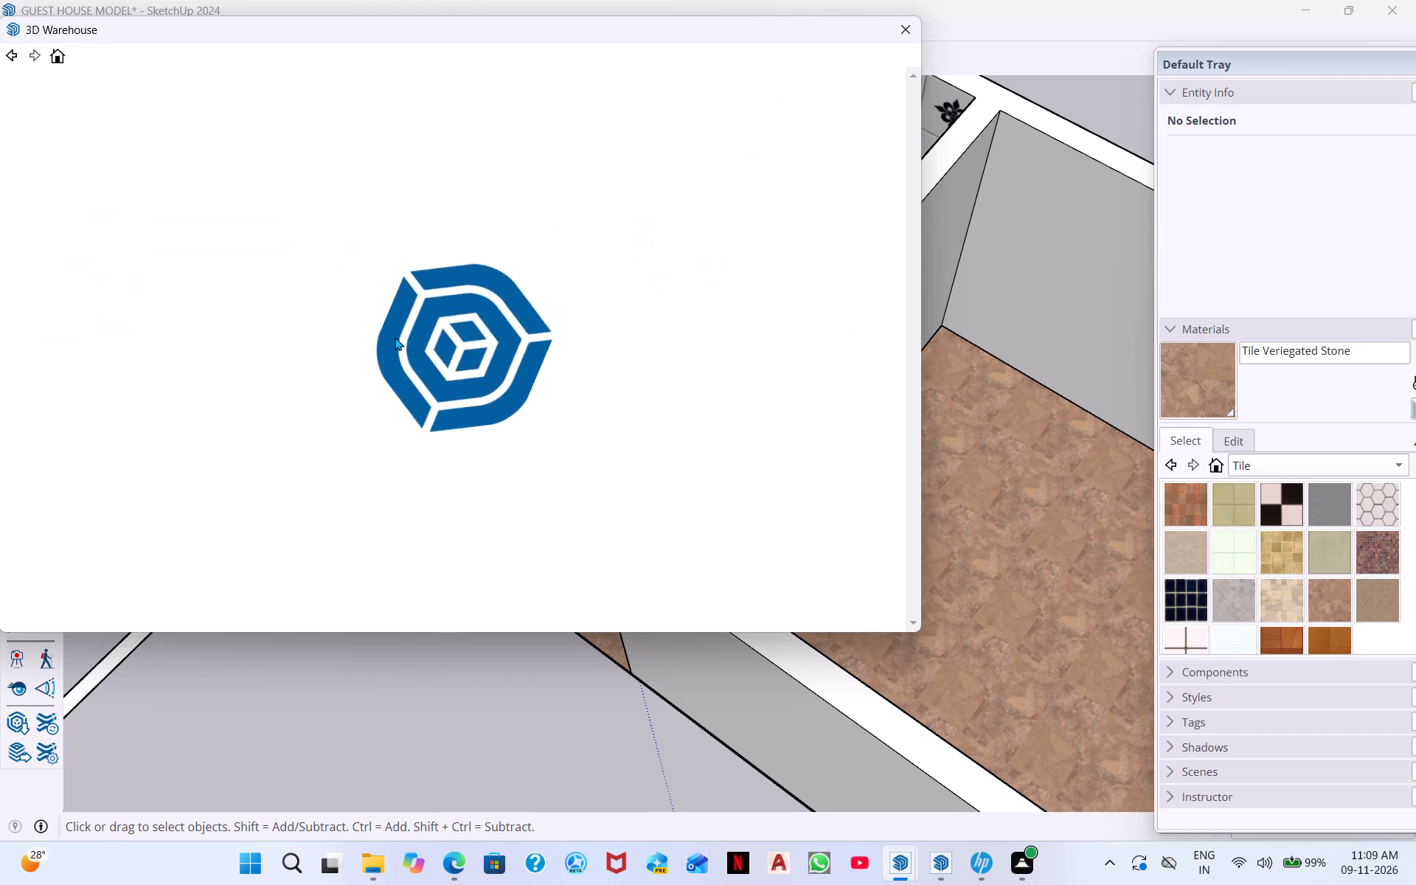
{"action": "left_click", "coordinate": [17, 63]}
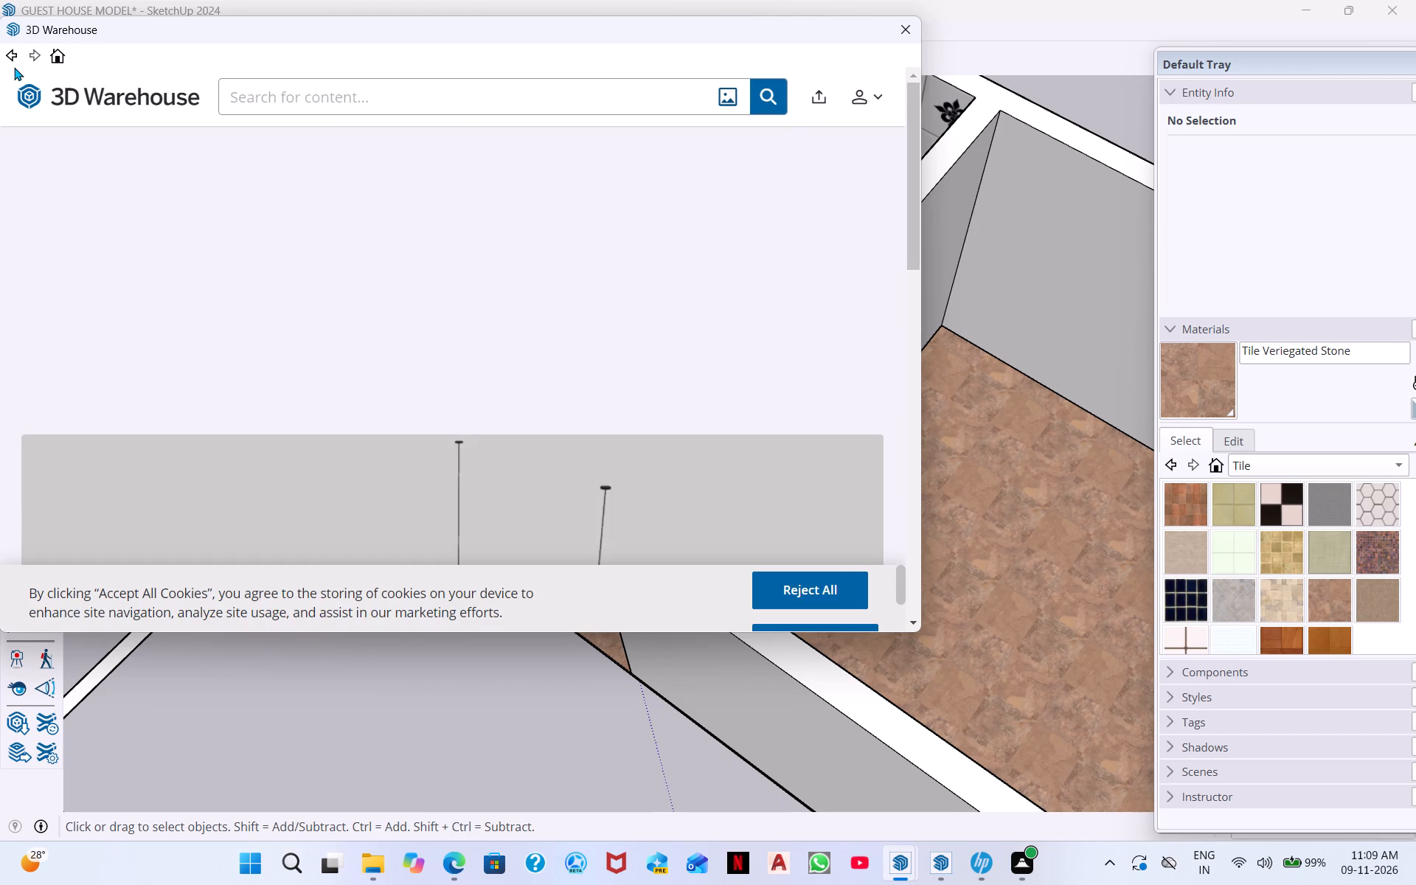
{"action": "scroll", "coordinate": [527, 234], "scroll_direction": "down", "scroll_amount": 1}
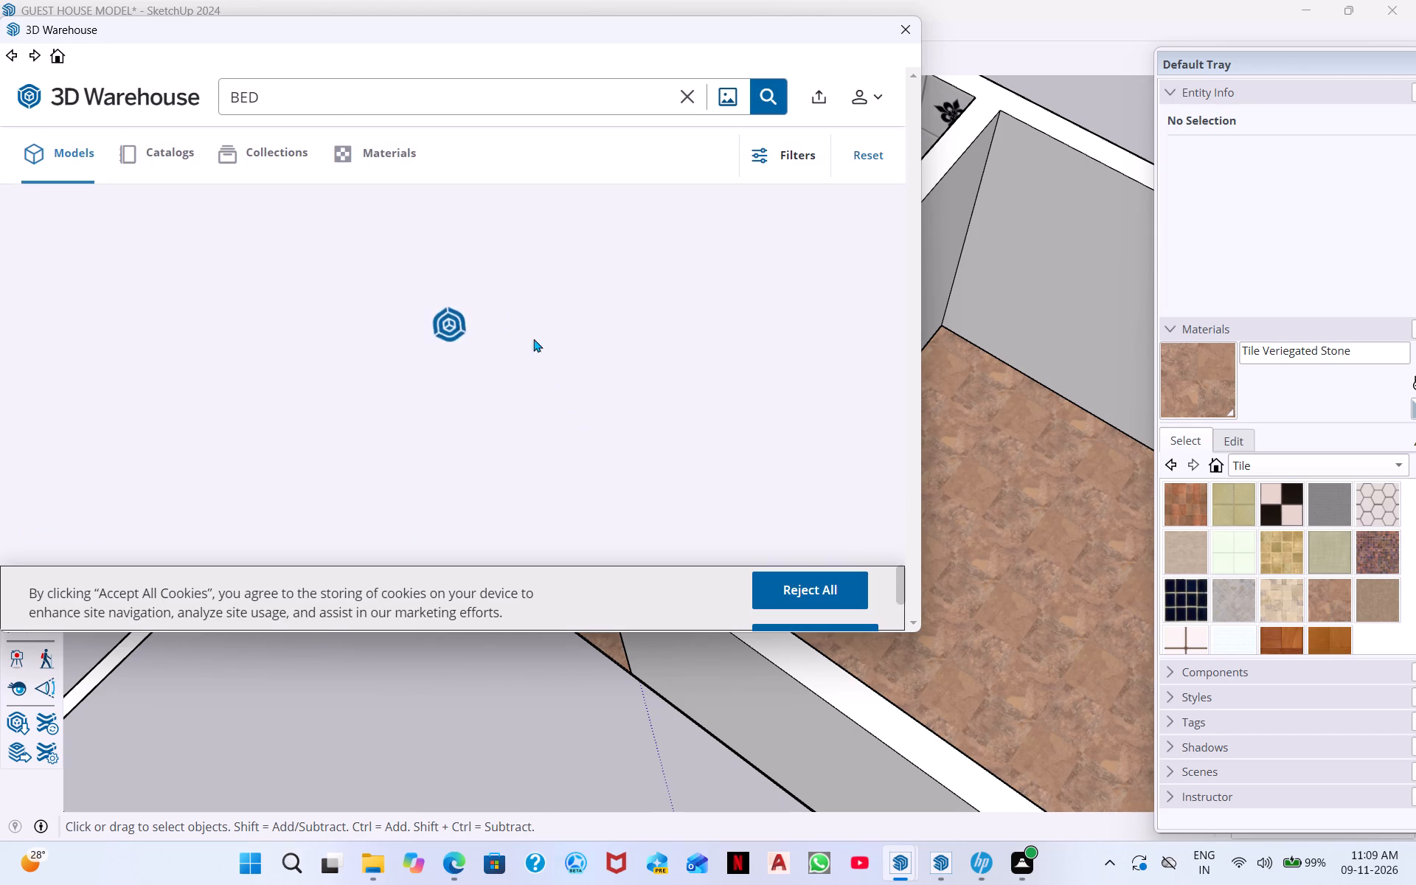
{"action": "scroll", "coordinate": [465, 294], "scroll_direction": "down", "scroll_amount": 3}
{"action": "scroll", "coordinate": [529, 308], "scroll_direction": "down", "scroll_amount": 3}
Replace the 3D Warehouse search term with WALL PAPER and run the search.
{"action": "left_click_drag", "start_coordinate": [279, 100], "coordinate": [192, 116]}
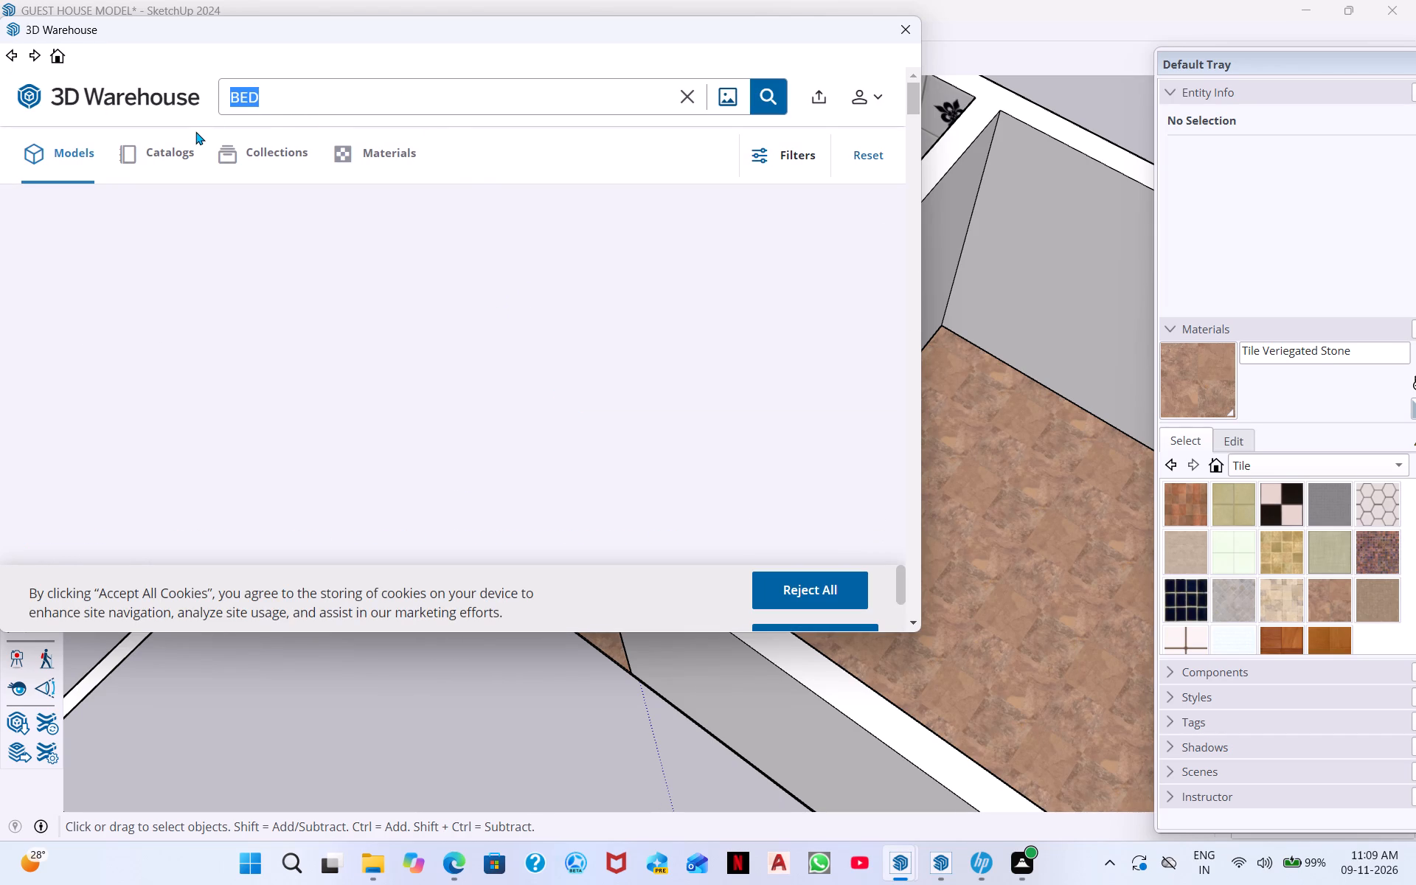
{"action": "key", "text": "BackSpace"}
{"action": "key", "text": "w"}
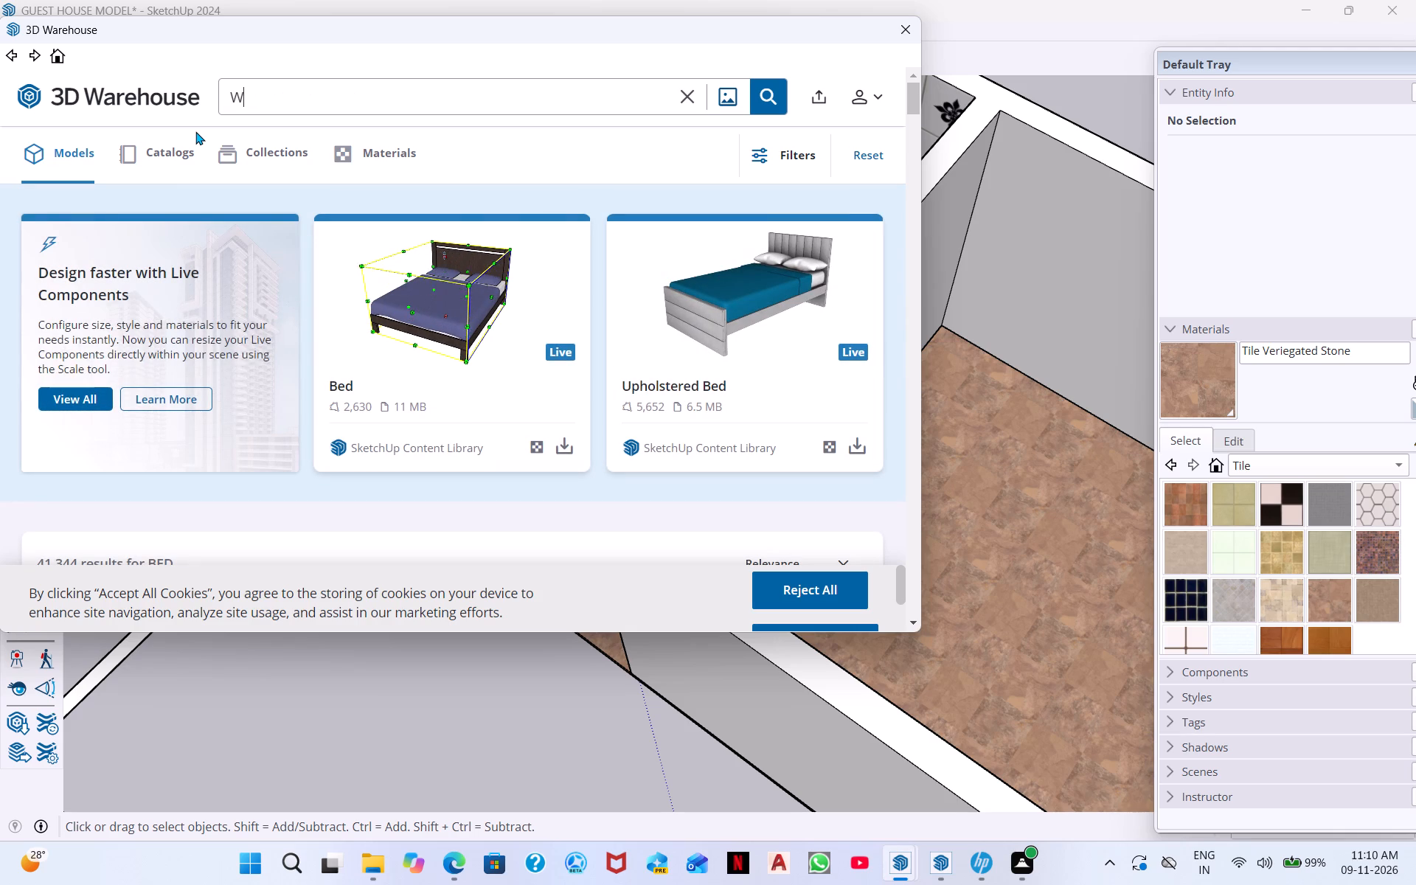
{"action": "type", "text": "ALL"}
{"action": "key", "text": "space"}
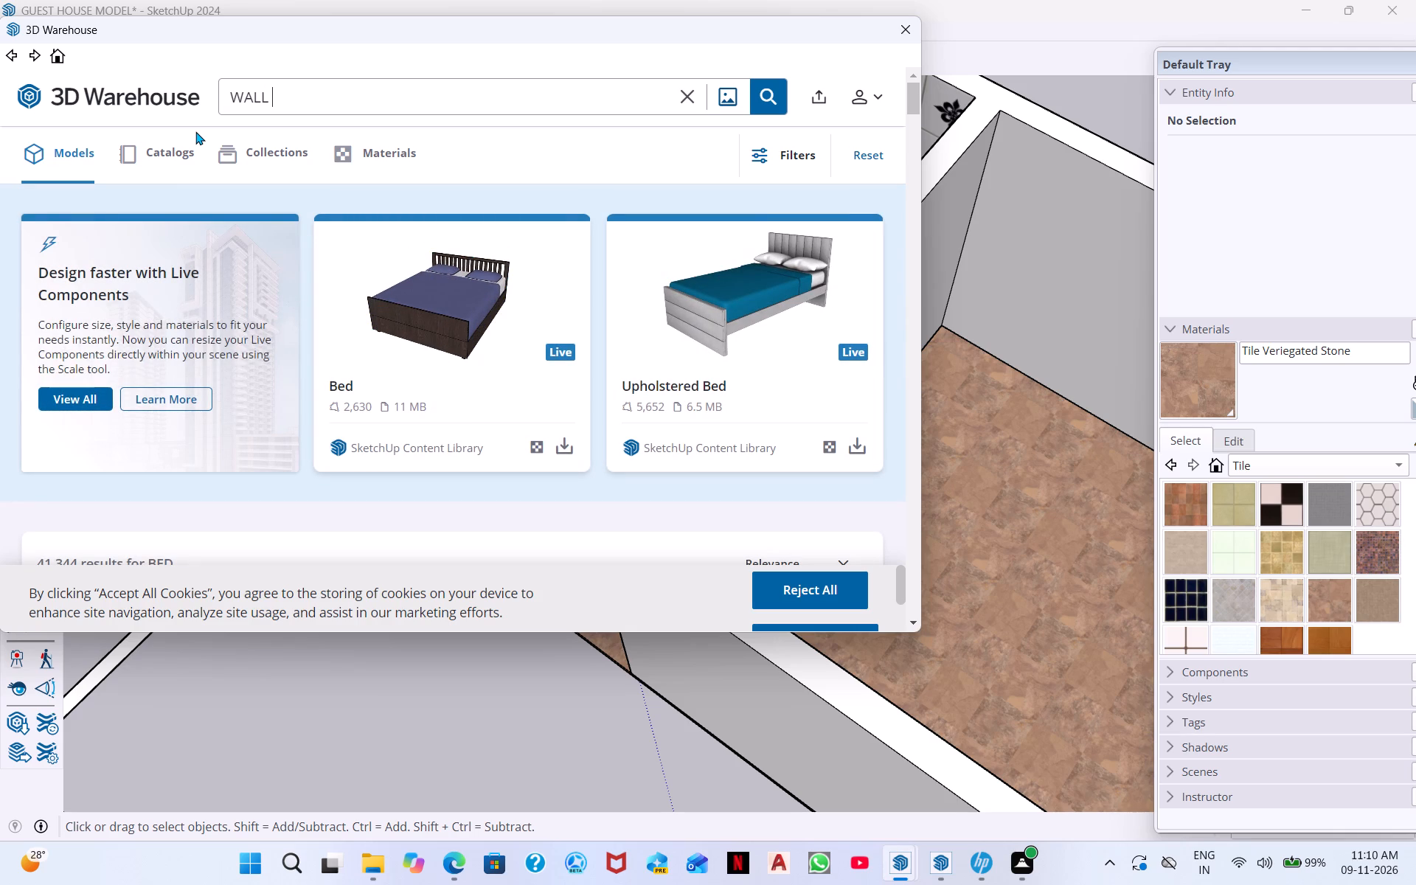
{"action": "key", "text": "bracketleft"}
{"action": "key", "text": "BackSpace"}
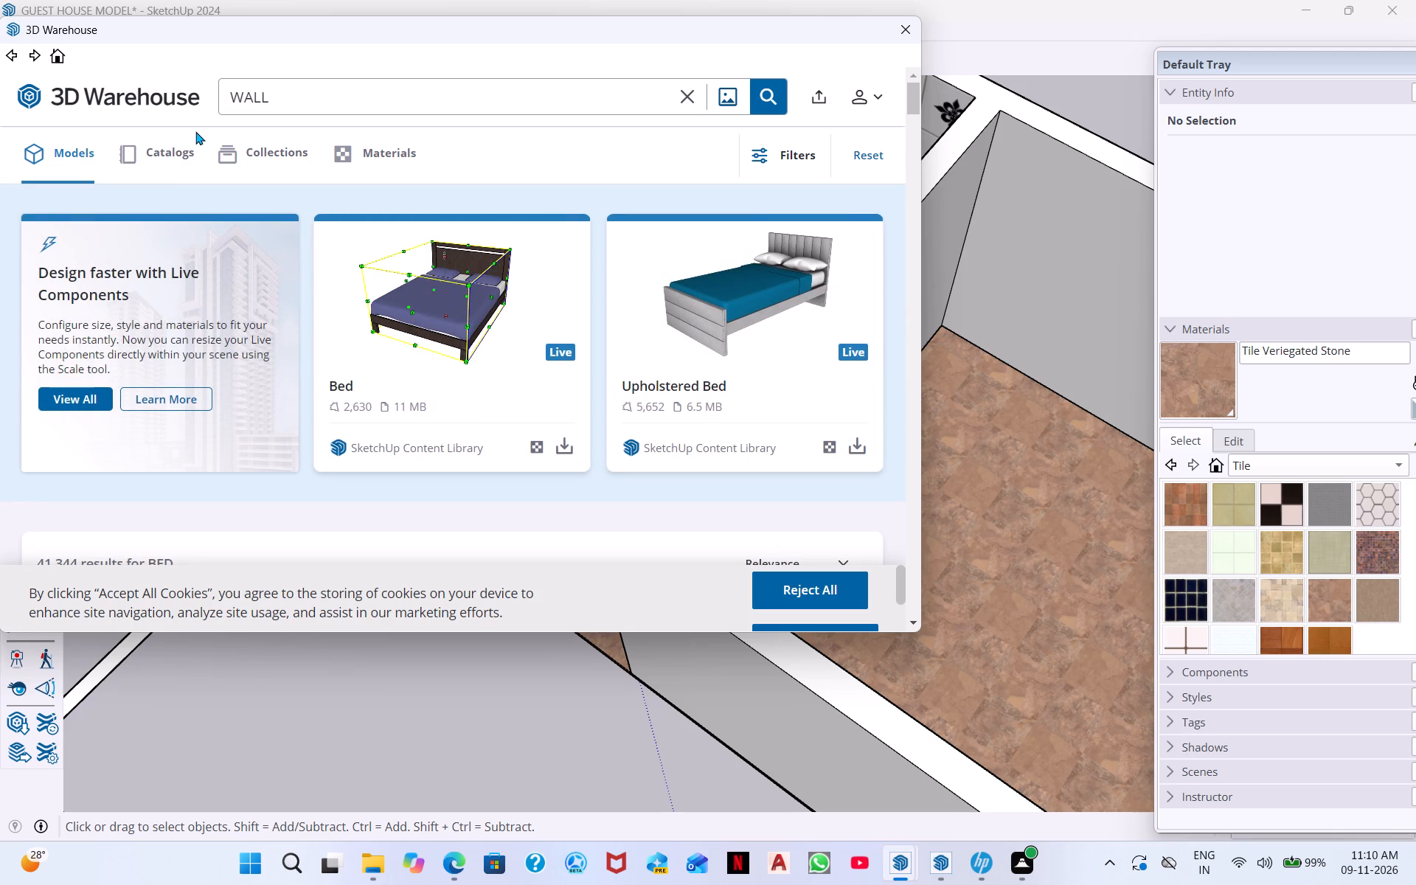
{"action": "type", "text": "PAP"}
{"action": "type", "text": "ER"}
{"action": "key", "text": "Return"}
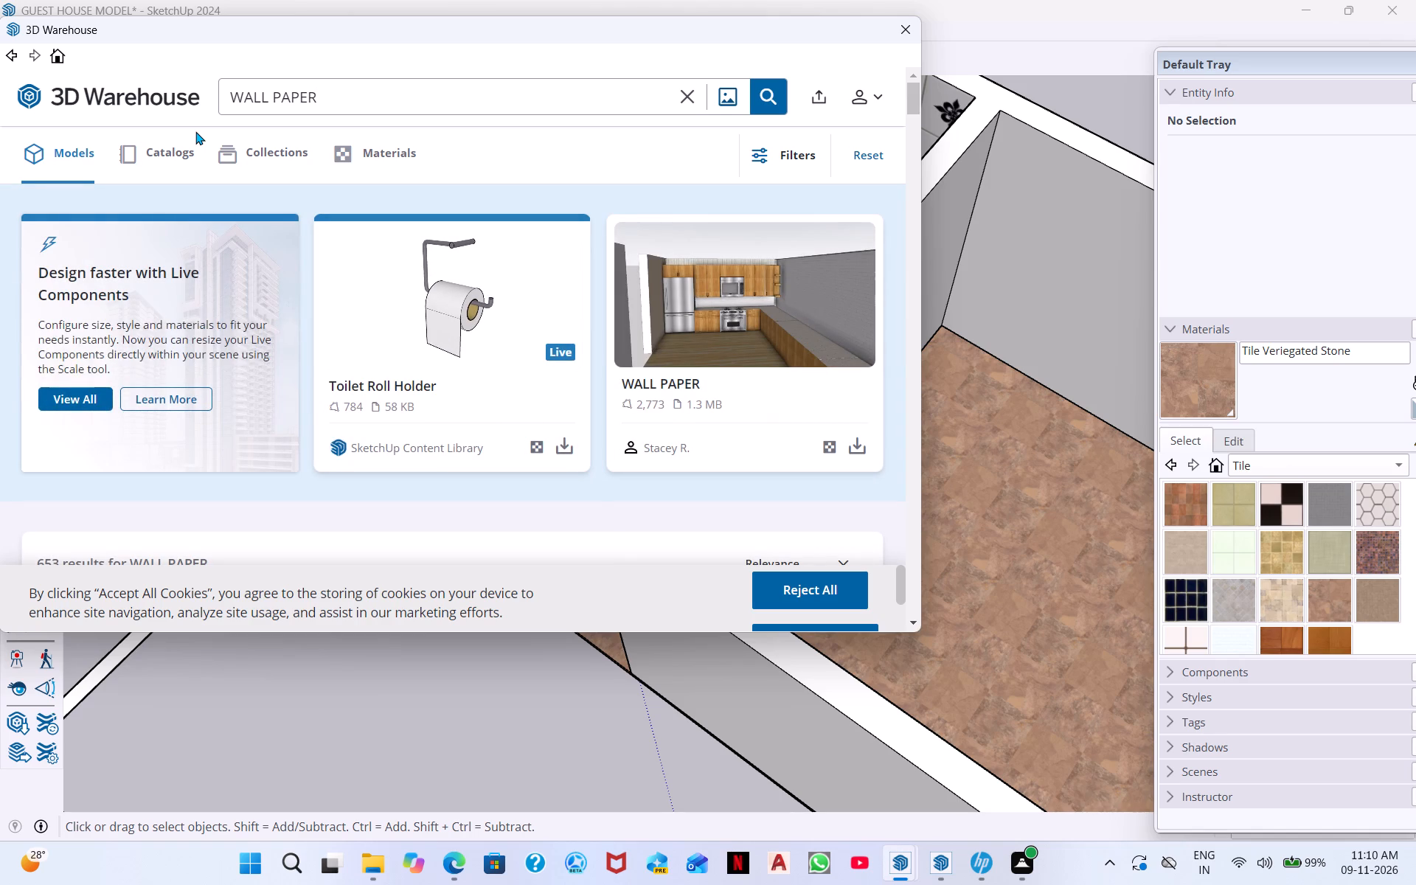
Download the wall paper model showing a grid of patterned swatches, choosing to save it as a file instead of loading it into the model.
{"action": "scroll", "coordinate": [687, 415], "scroll_direction": "down", "scroll_amount": 3}
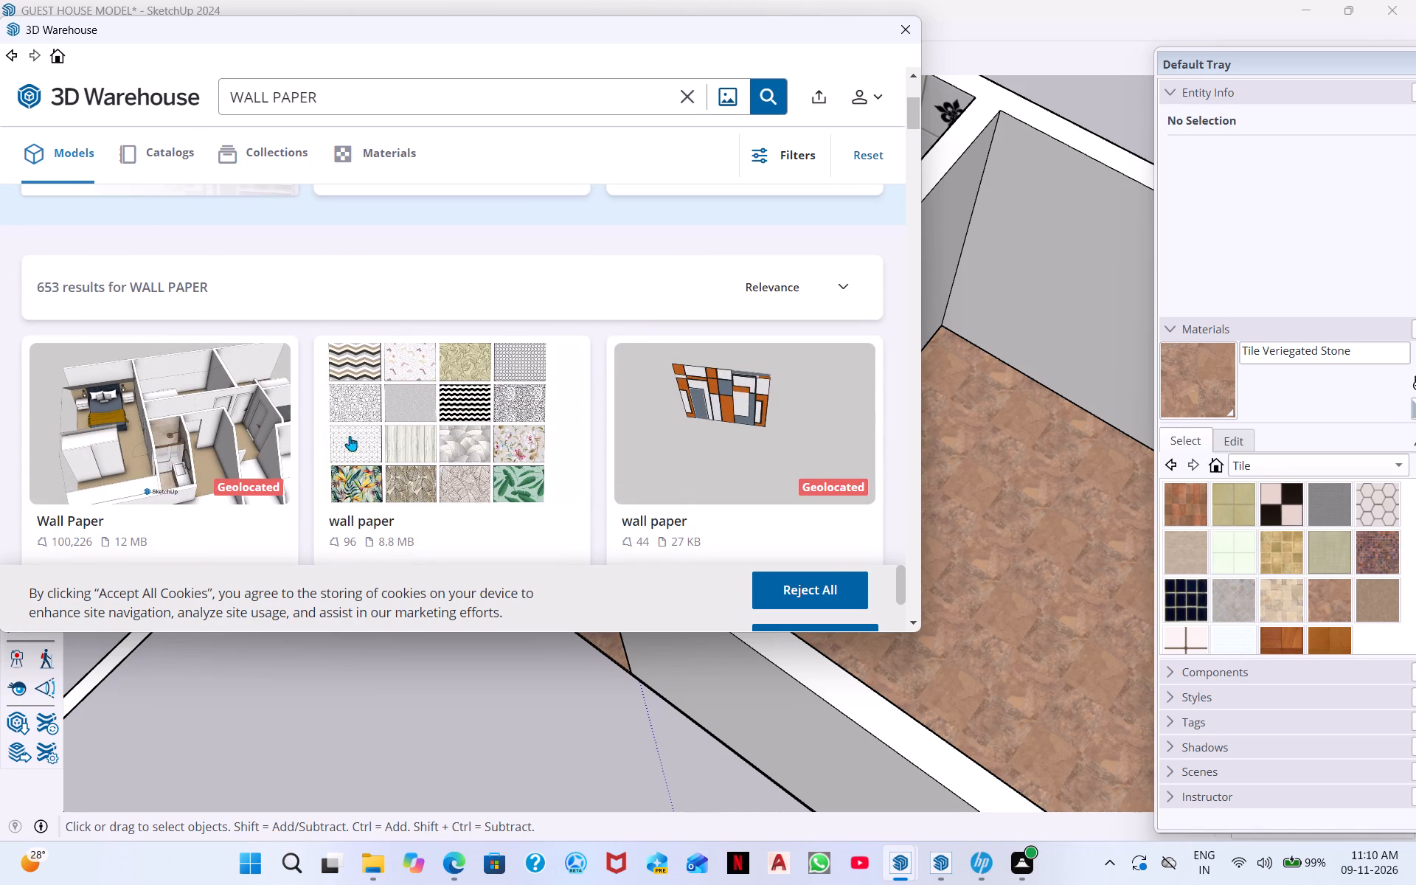
{"action": "scroll", "coordinate": [470, 485], "scroll_direction": "down", "scroll_amount": 4}
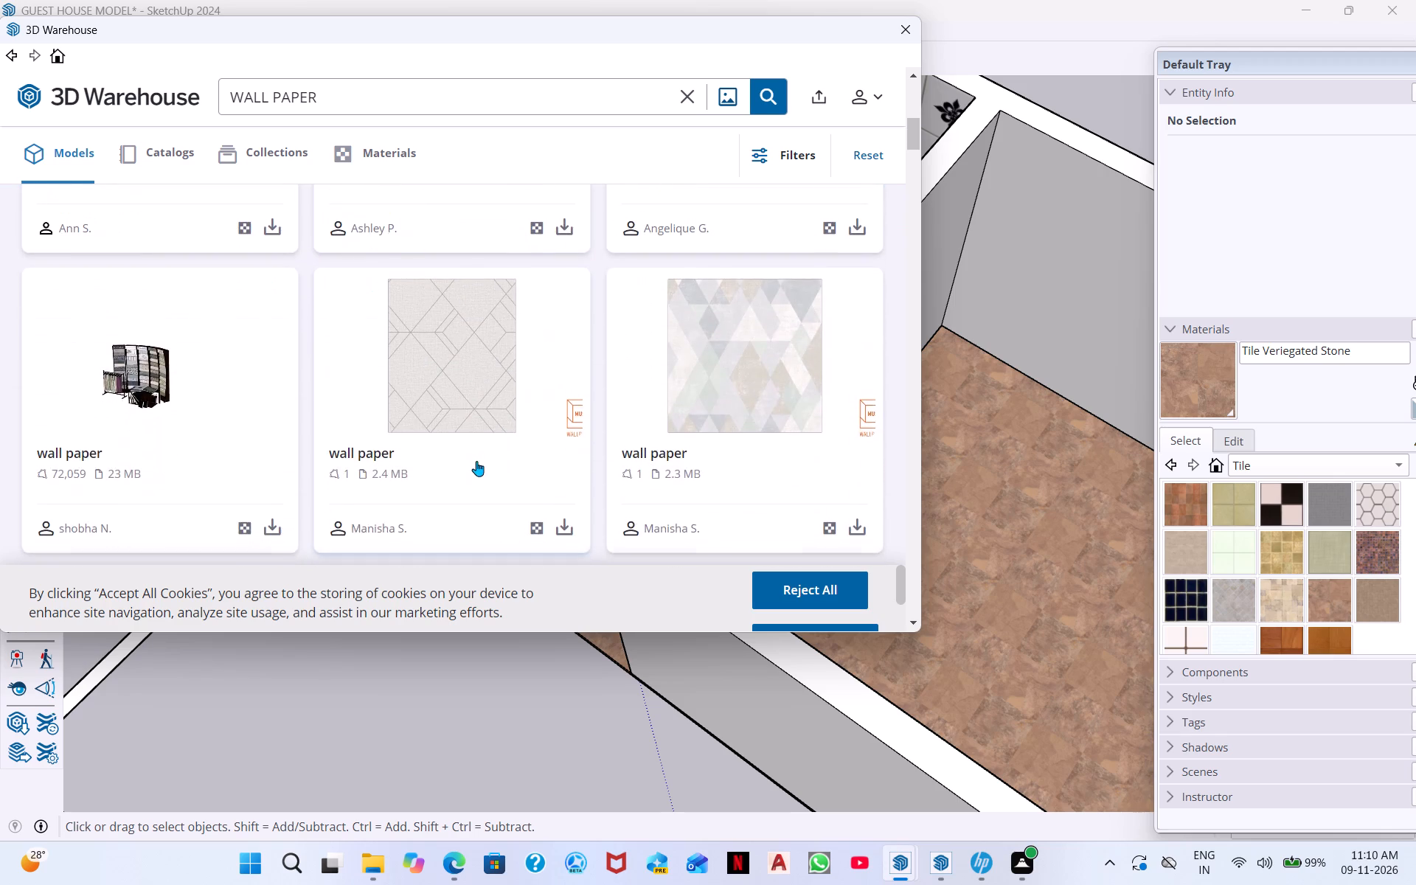
{"action": "scroll", "coordinate": [492, 420], "scroll_direction": "up", "scroll_amount": 3}
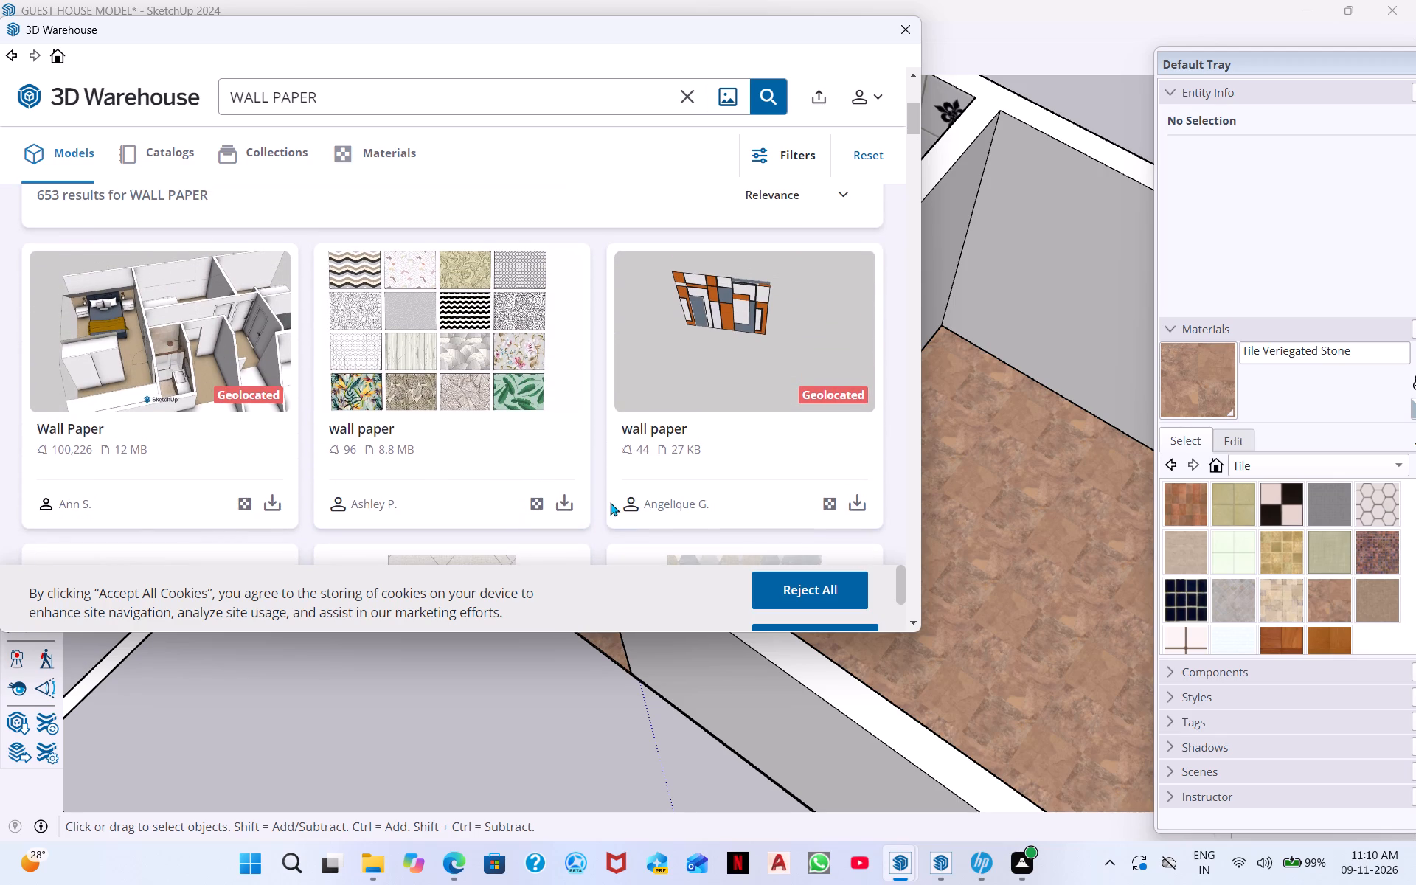
{"action": "left_click", "coordinate": [567, 498]}
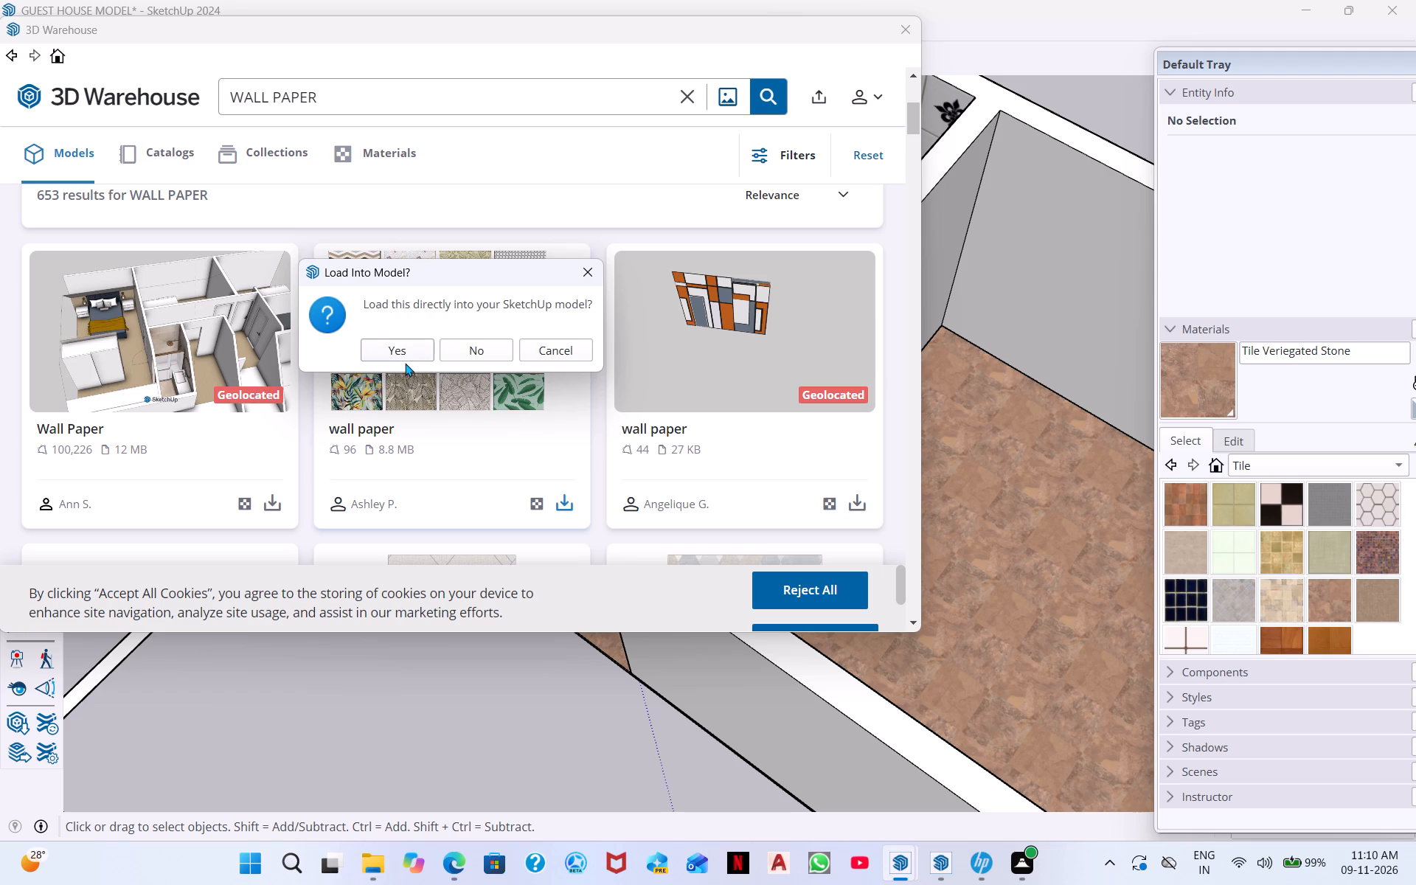
{"action": "double_click", "coordinate": [476, 357]}
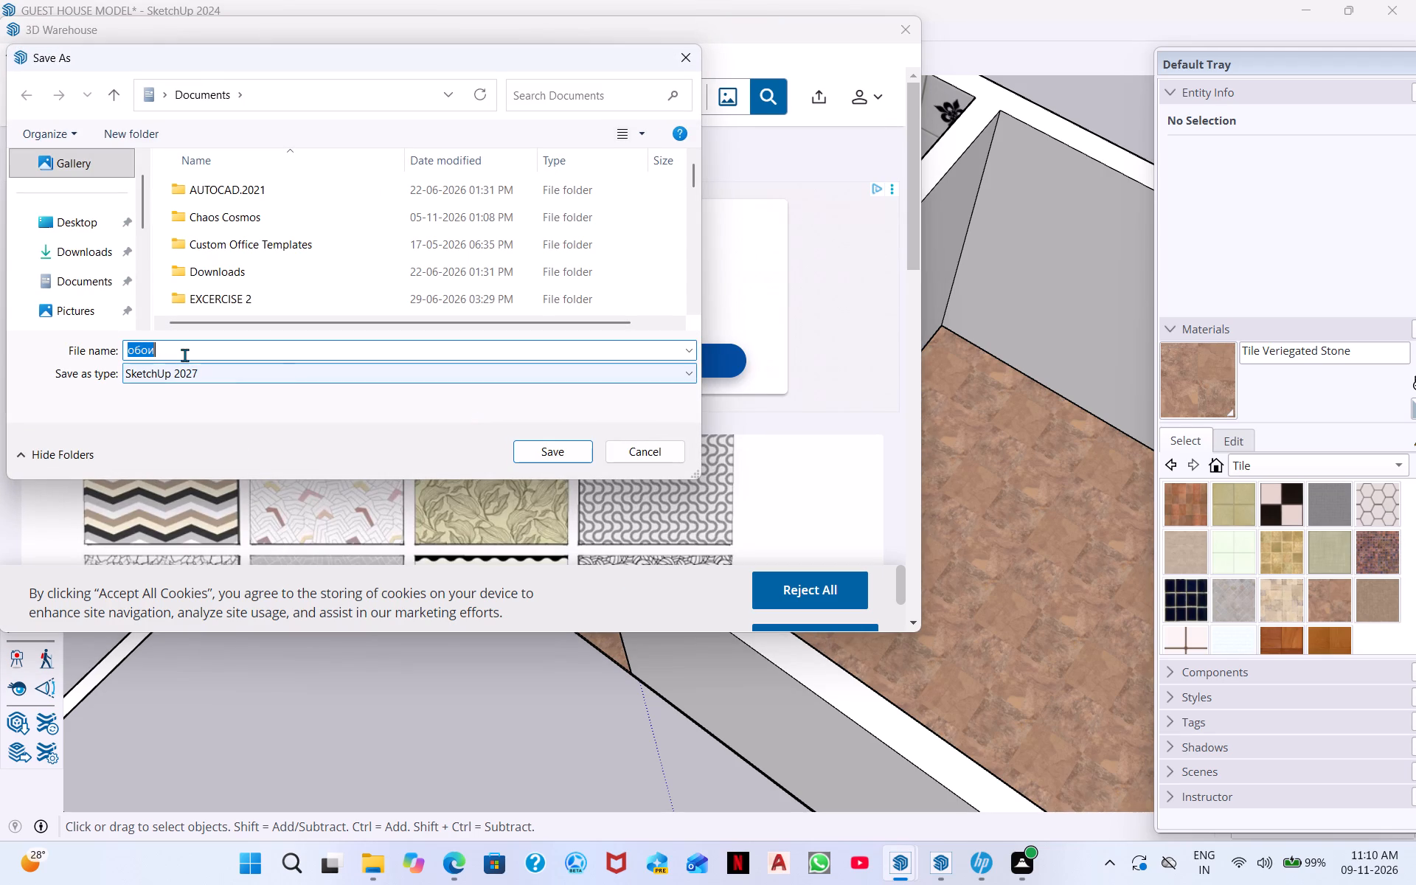
Choose the HOME MATERIAL folder inside Documents as the save location for the downloaded wallpaper model.
{"action": "scroll", "coordinate": [249, 229], "scroll_direction": "down", "scroll_amount": 4}
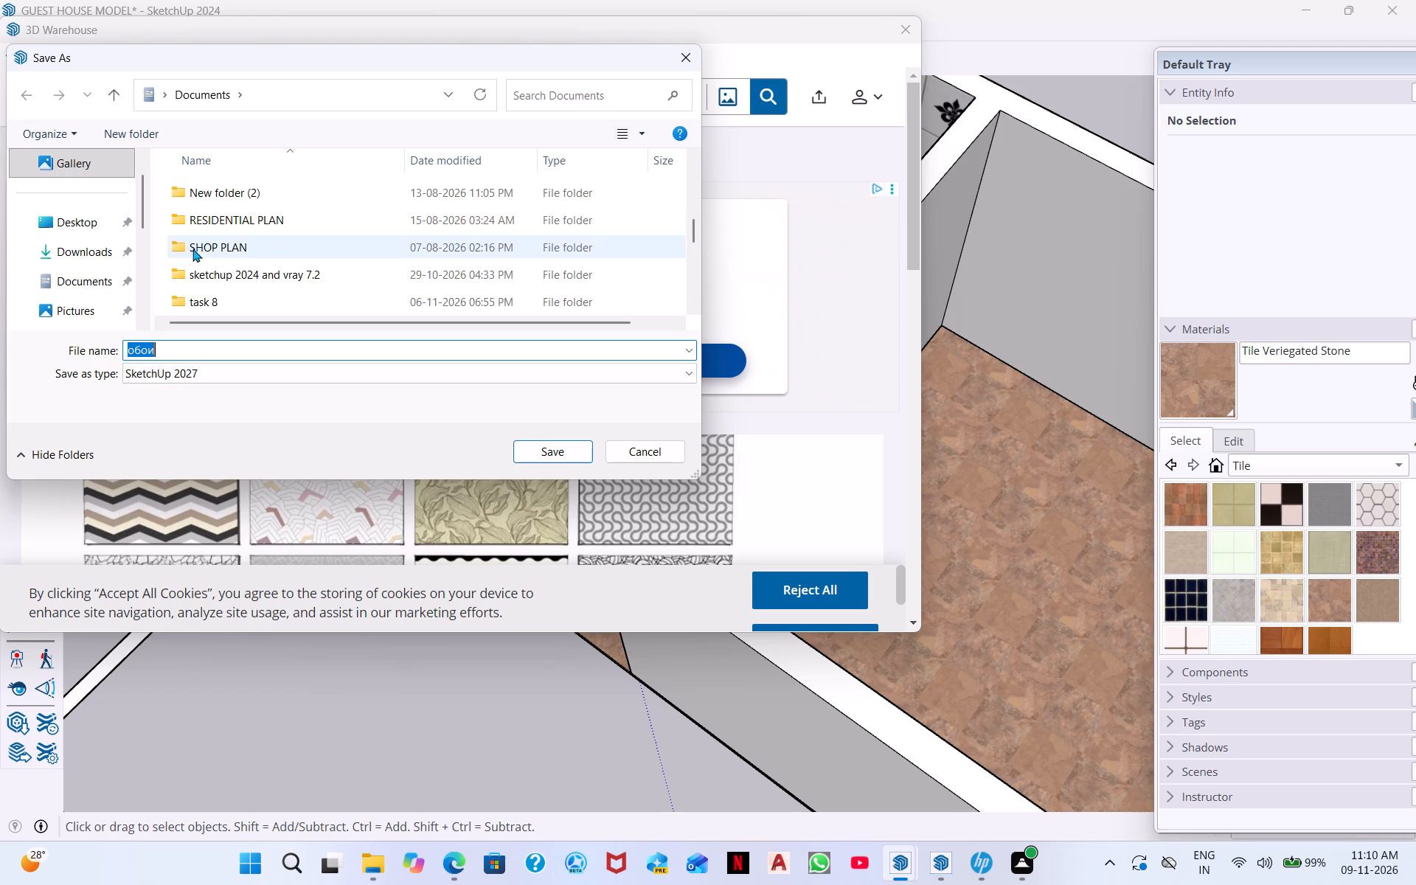
{"action": "left_click", "coordinate": [80, 280]}
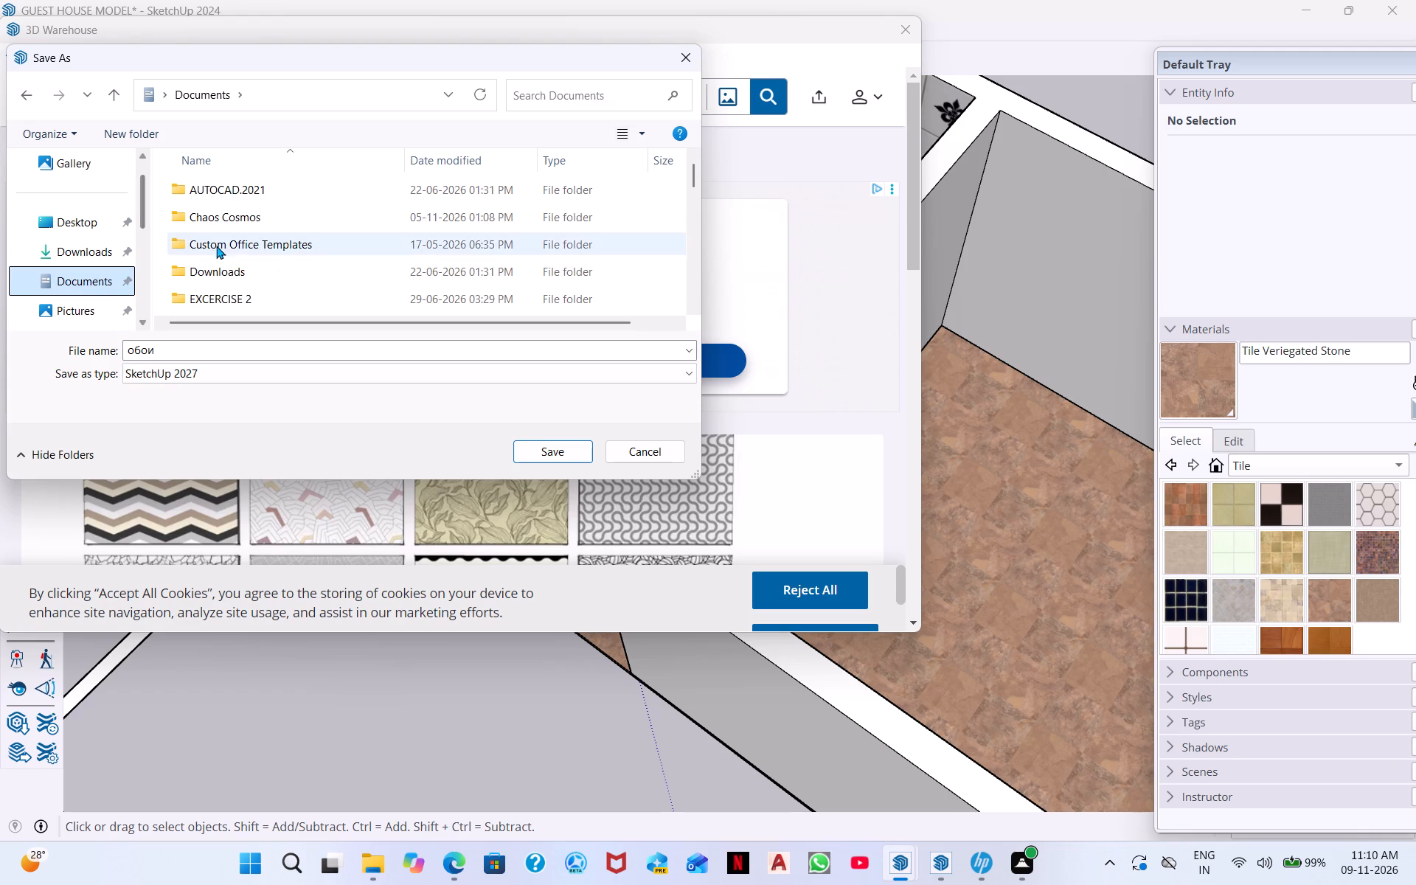
{"action": "scroll", "coordinate": [224, 277], "scroll_direction": "down", "scroll_amount": 6}
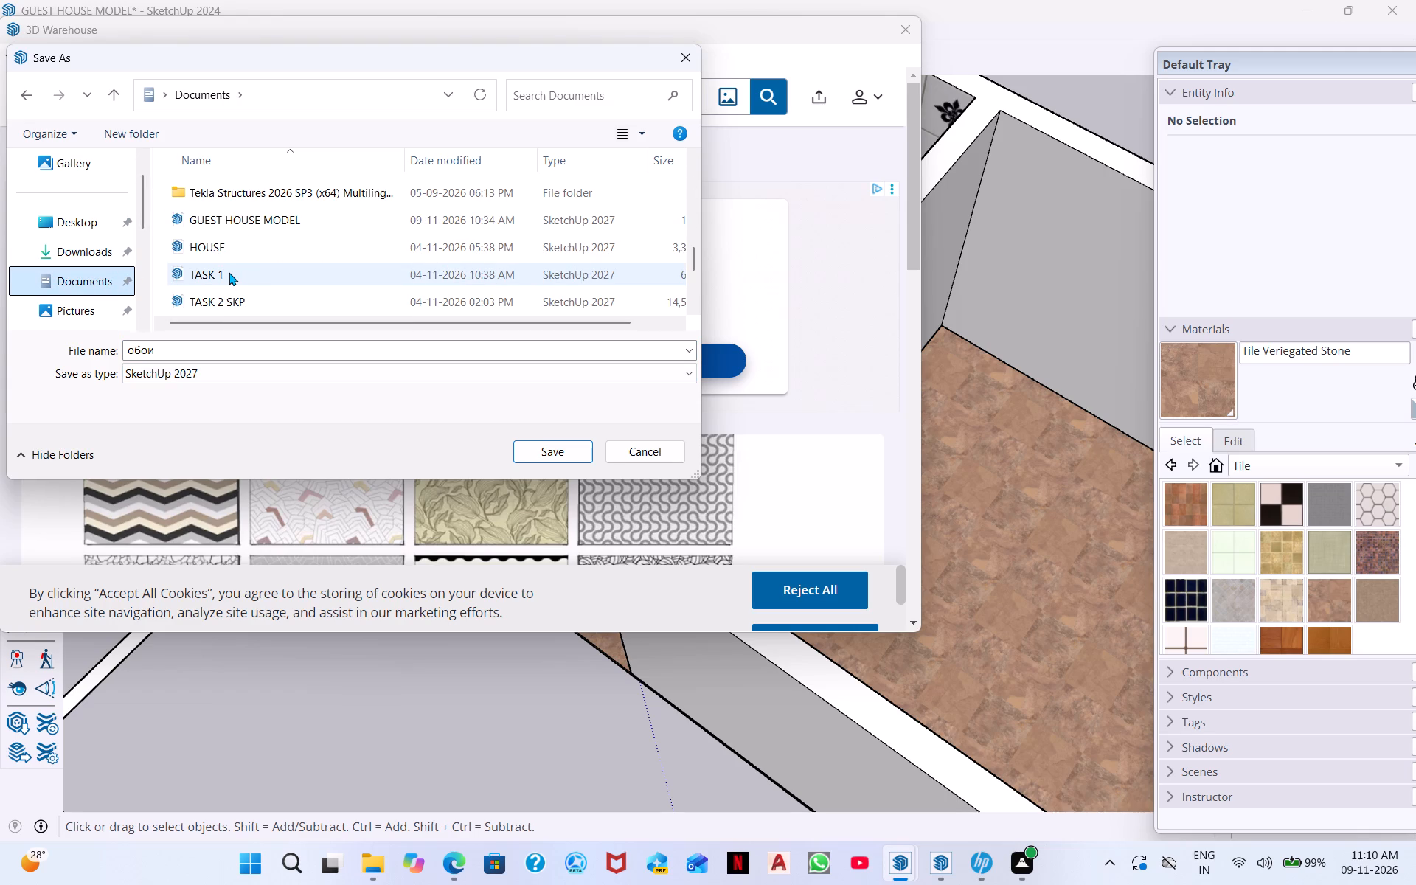
{"action": "scroll", "coordinate": [229, 272], "scroll_direction": "down", "scroll_amount": 13}
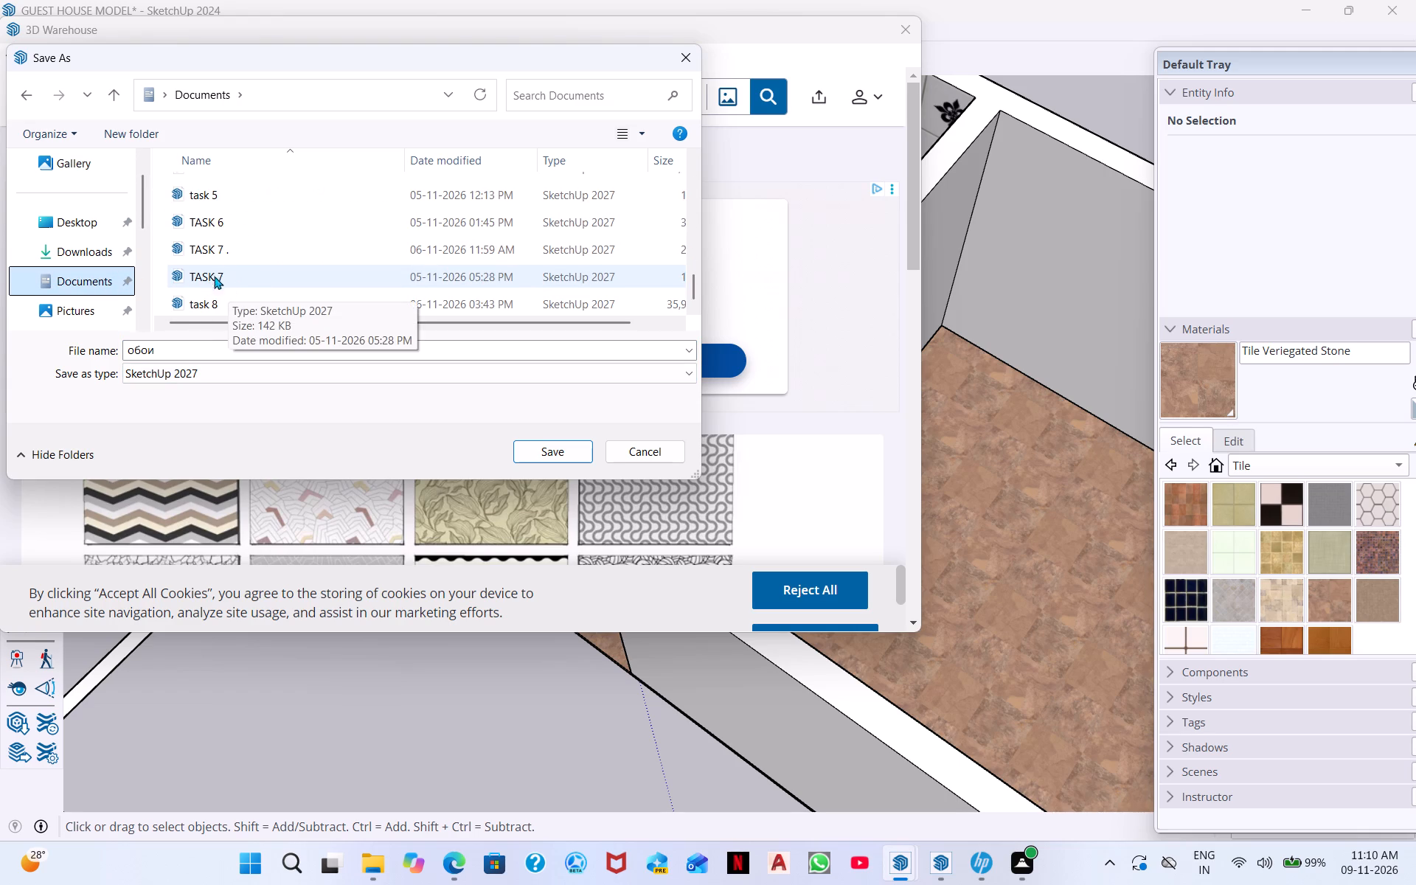
{"action": "scroll", "coordinate": [215, 250], "scroll_direction": "down", "scroll_amount": 3}
{"action": "scroll", "coordinate": [218, 248], "scroll_direction": "up", "scroll_amount": 5}
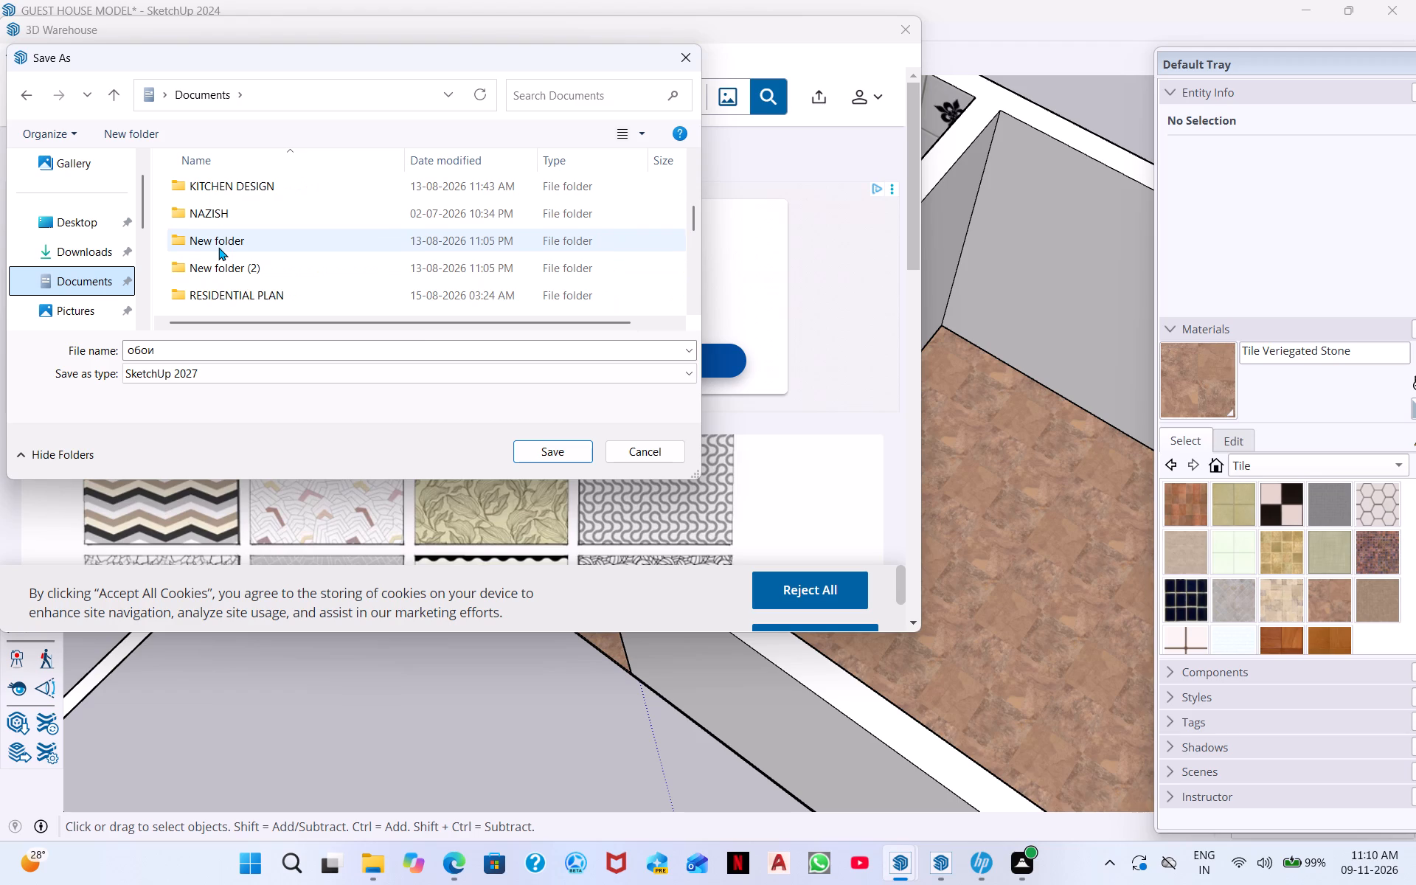
{"action": "scroll", "coordinate": [218, 247], "scroll_direction": "up", "scroll_amount": 3}
{"action": "left_click", "coordinate": [78, 304]}
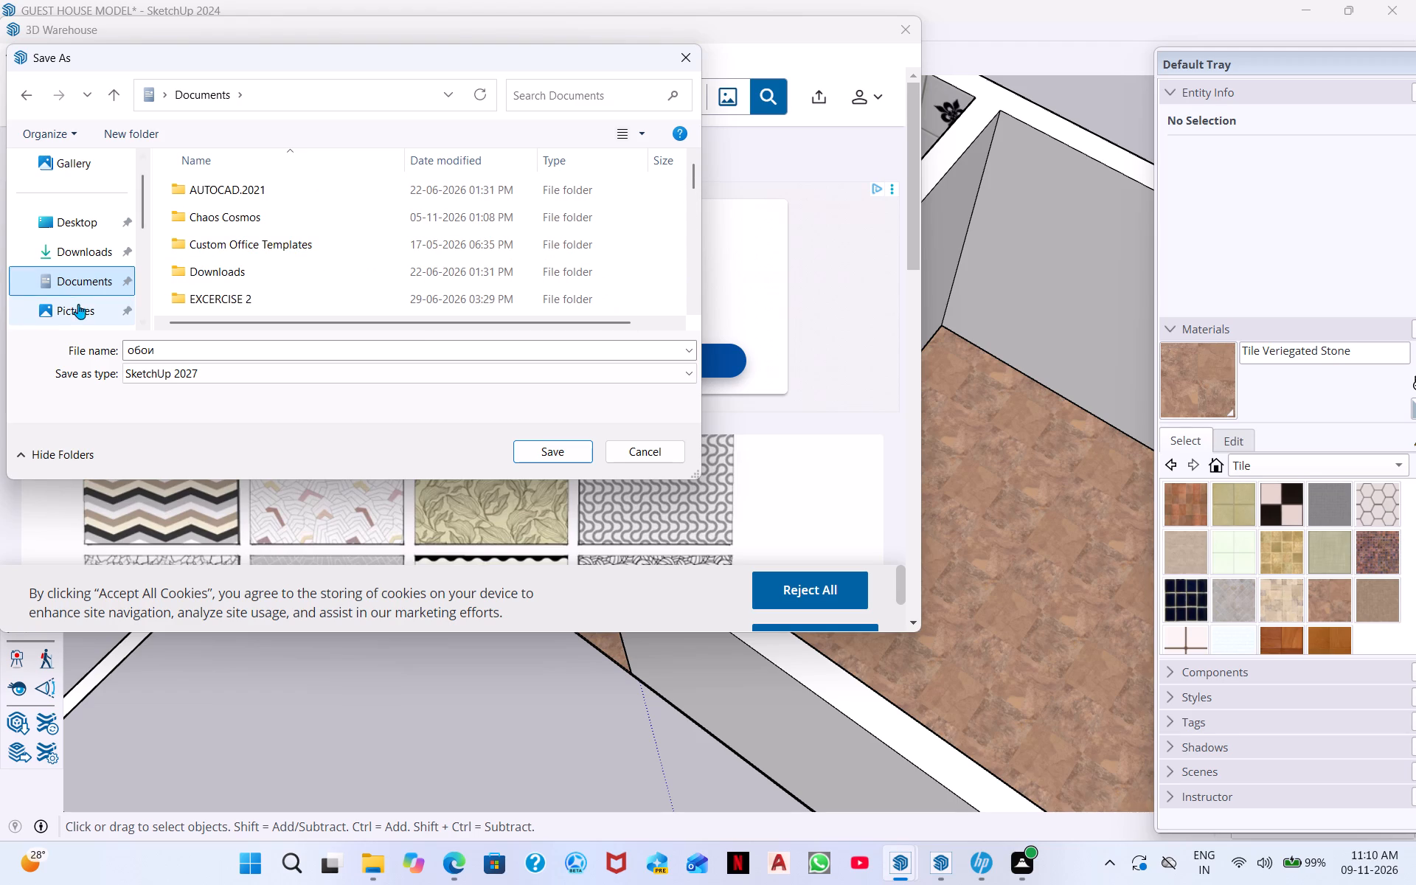
{"action": "left_click", "coordinate": [68, 310]}
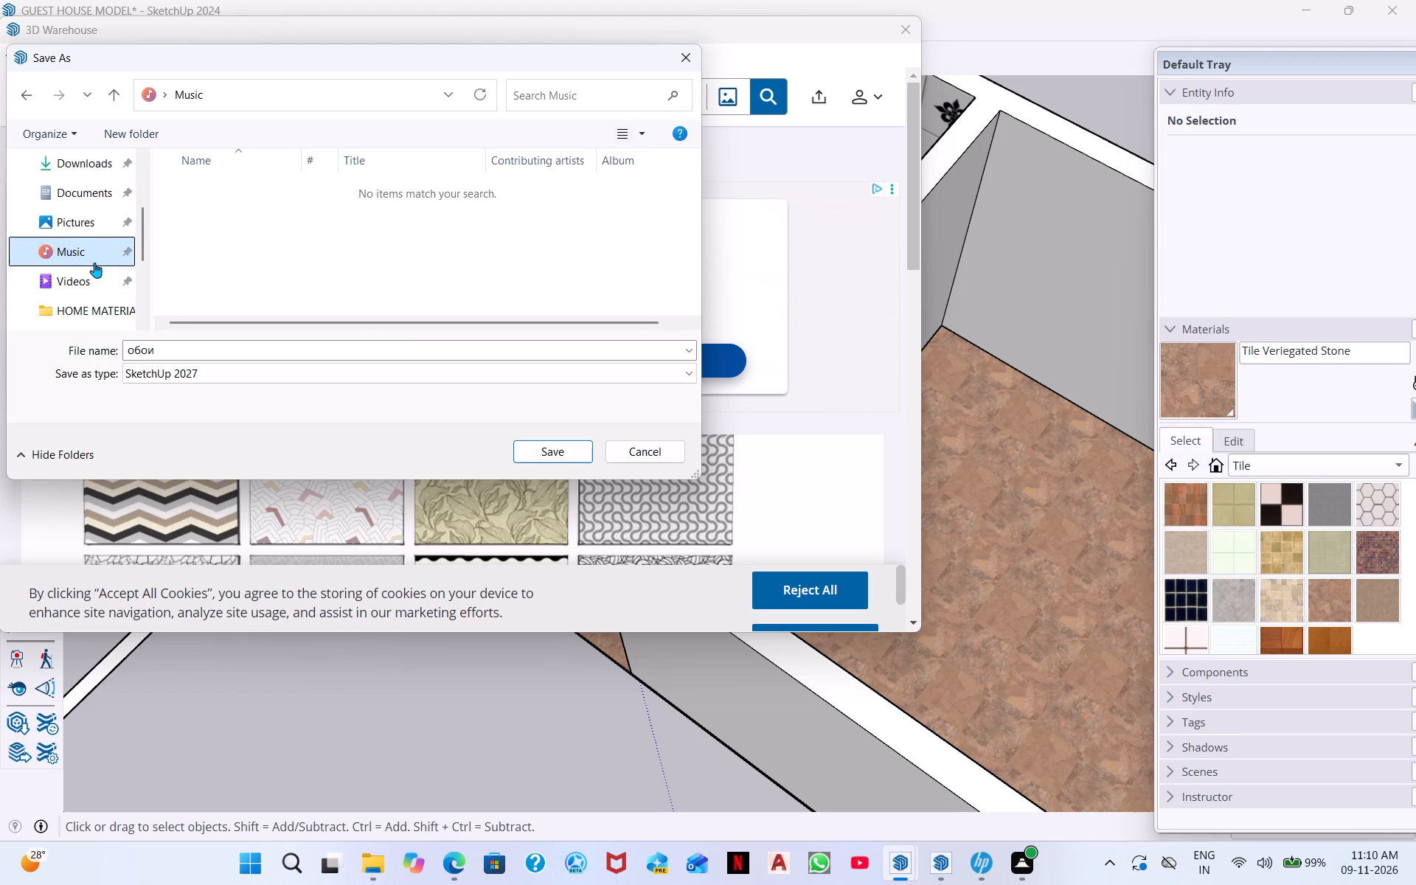
{"action": "left_click", "coordinate": [94, 224]}
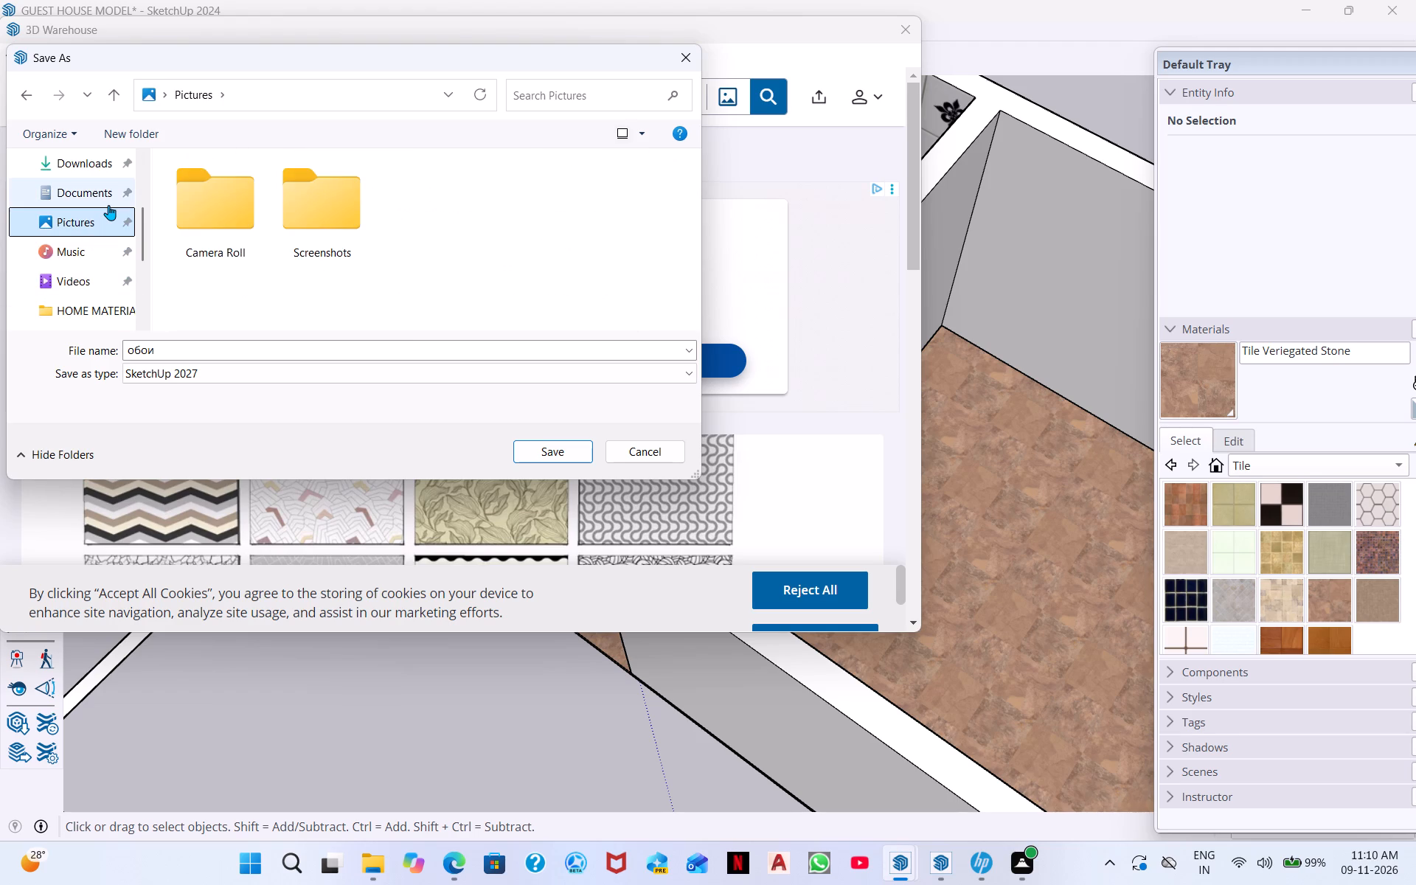
{"action": "double_click", "coordinate": [108, 205]}
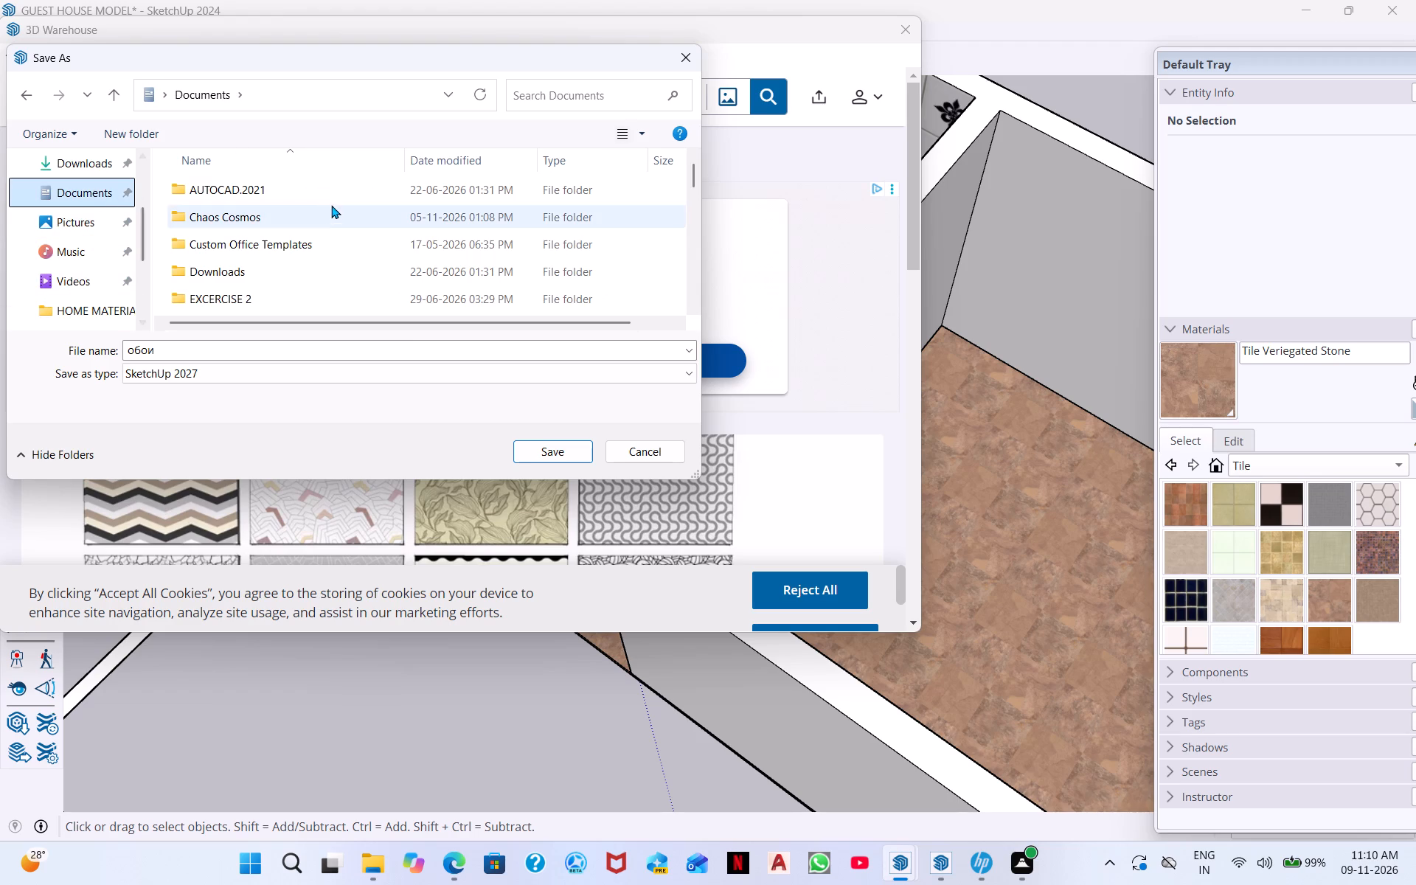
{"action": "scroll", "coordinate": [257, 331], "scroll_direction": "down", "scroll_amount": 9}
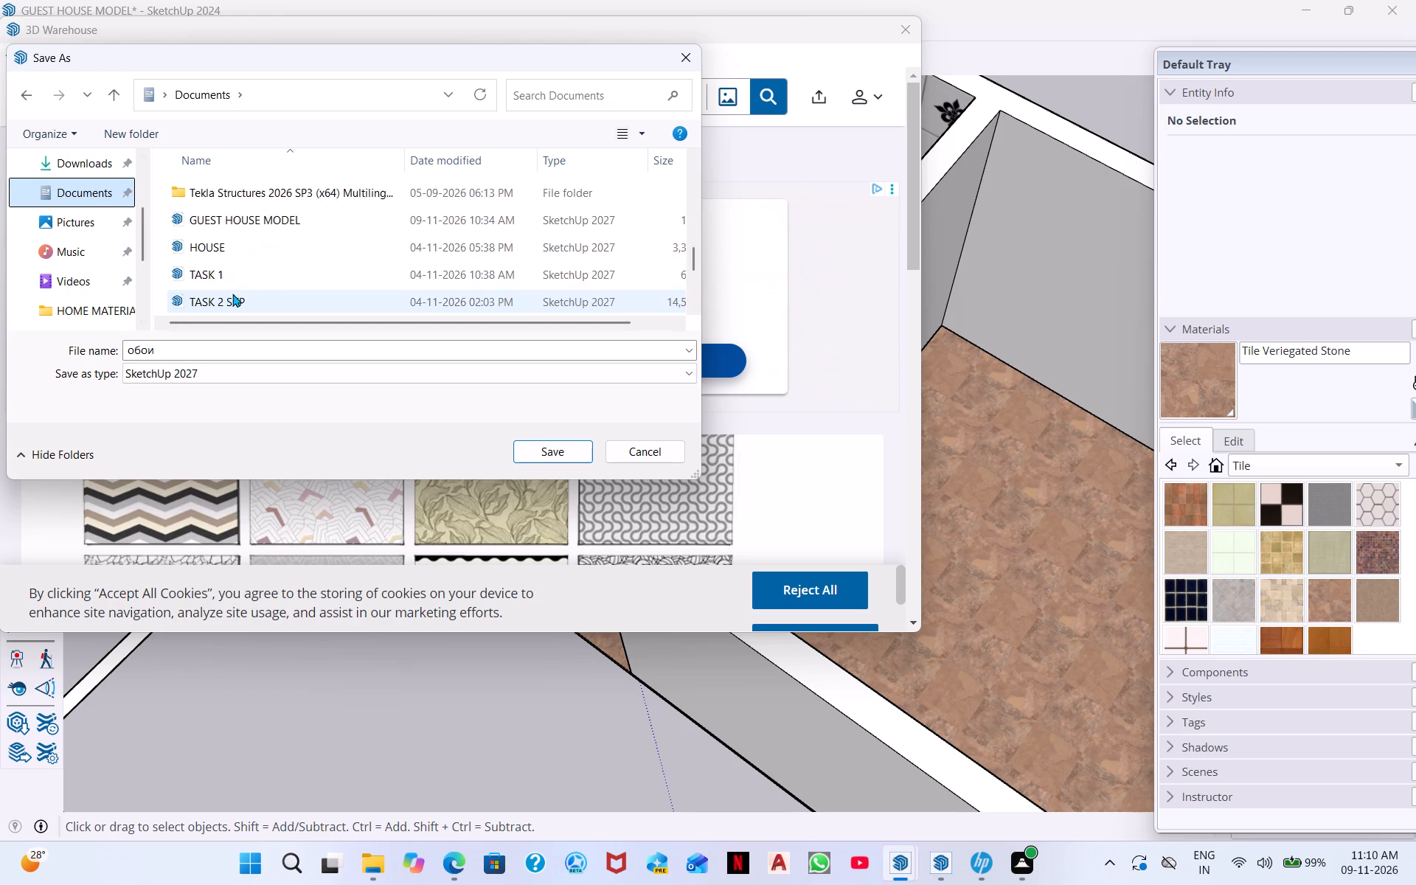
{"action": "scroll", "coordinate": [232, 294], "scroll_direction": "down", "scroll_amount": 12}
{"action": "scroll", "coordinate": [265, 253], "scroll_direction": "up", "scroll_amount": 4}
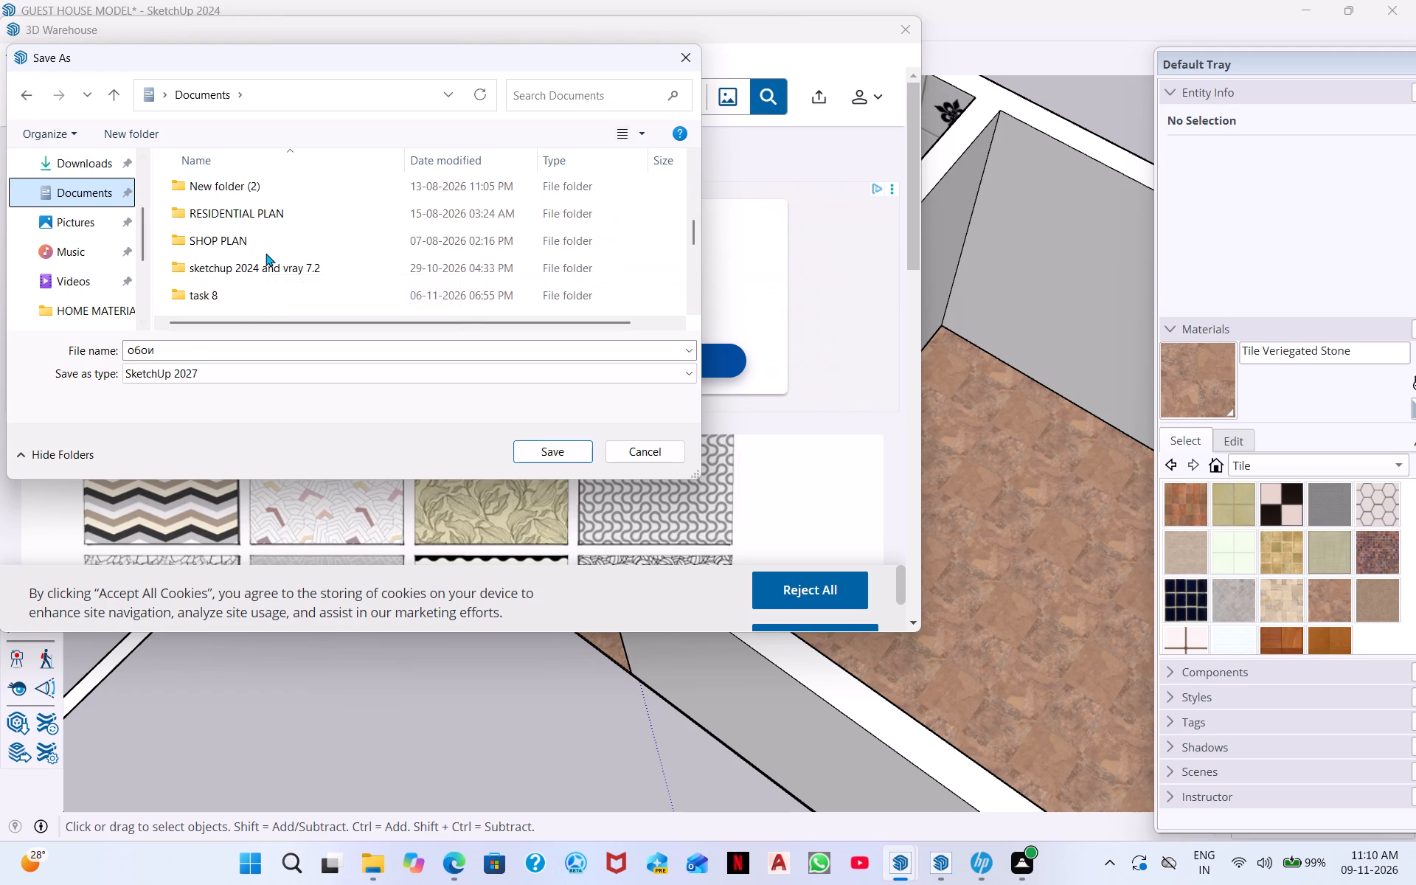
{"action": "scroll", "coordinate": [265, 253], "scroll_direction": "up", "scroll_amount": 5}
{"action": "scroll", "coordinate": [265, 253], "scroll_direction": "down", "scroll_amount": 2}
{"action": "left_click", "coordinate": [288, 221]}
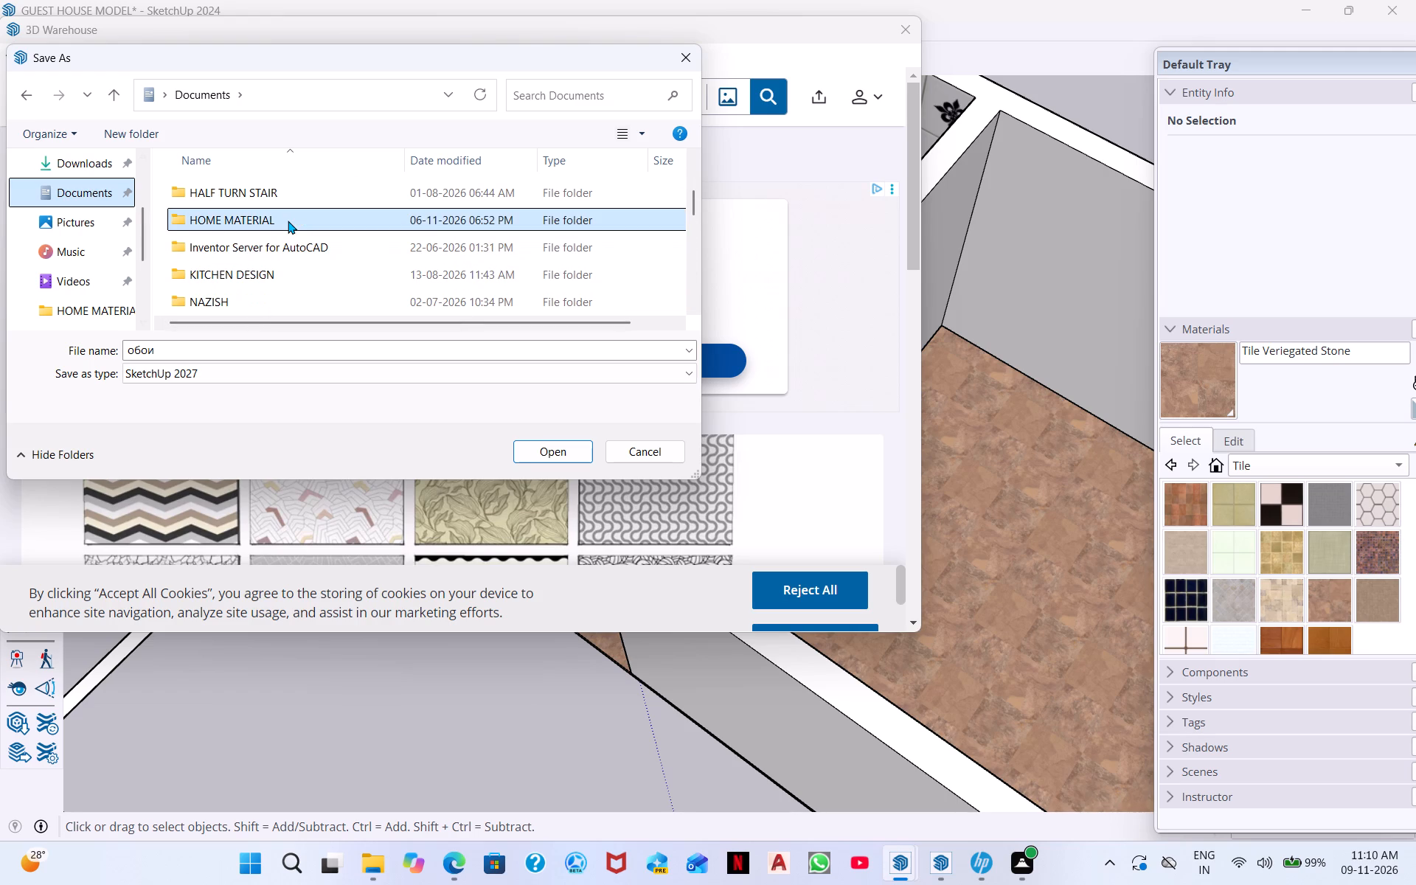
{"action": "double_click", "coordinate": [298, 222]}
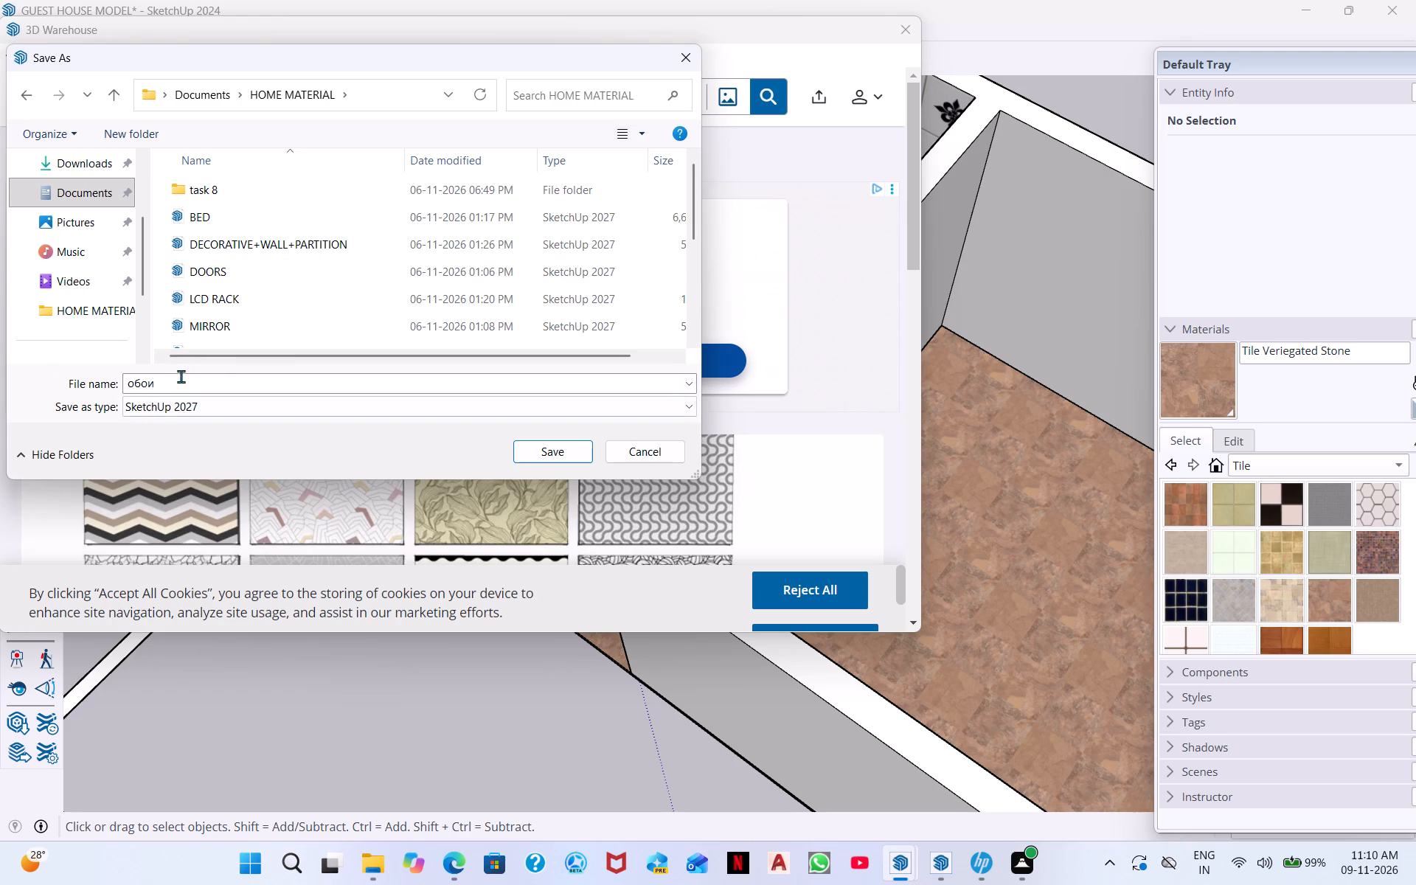
Name the downloaded wallpaper file WALL PAPER and save it in the HOME MATERIAL folder.
{"action": "left_click_drag", "start_coordinate": [164, 375], "coordinate": [88, 393]}
{"action": "key", "text": "BackSpace"}
{"action": "key", "text": "a"}
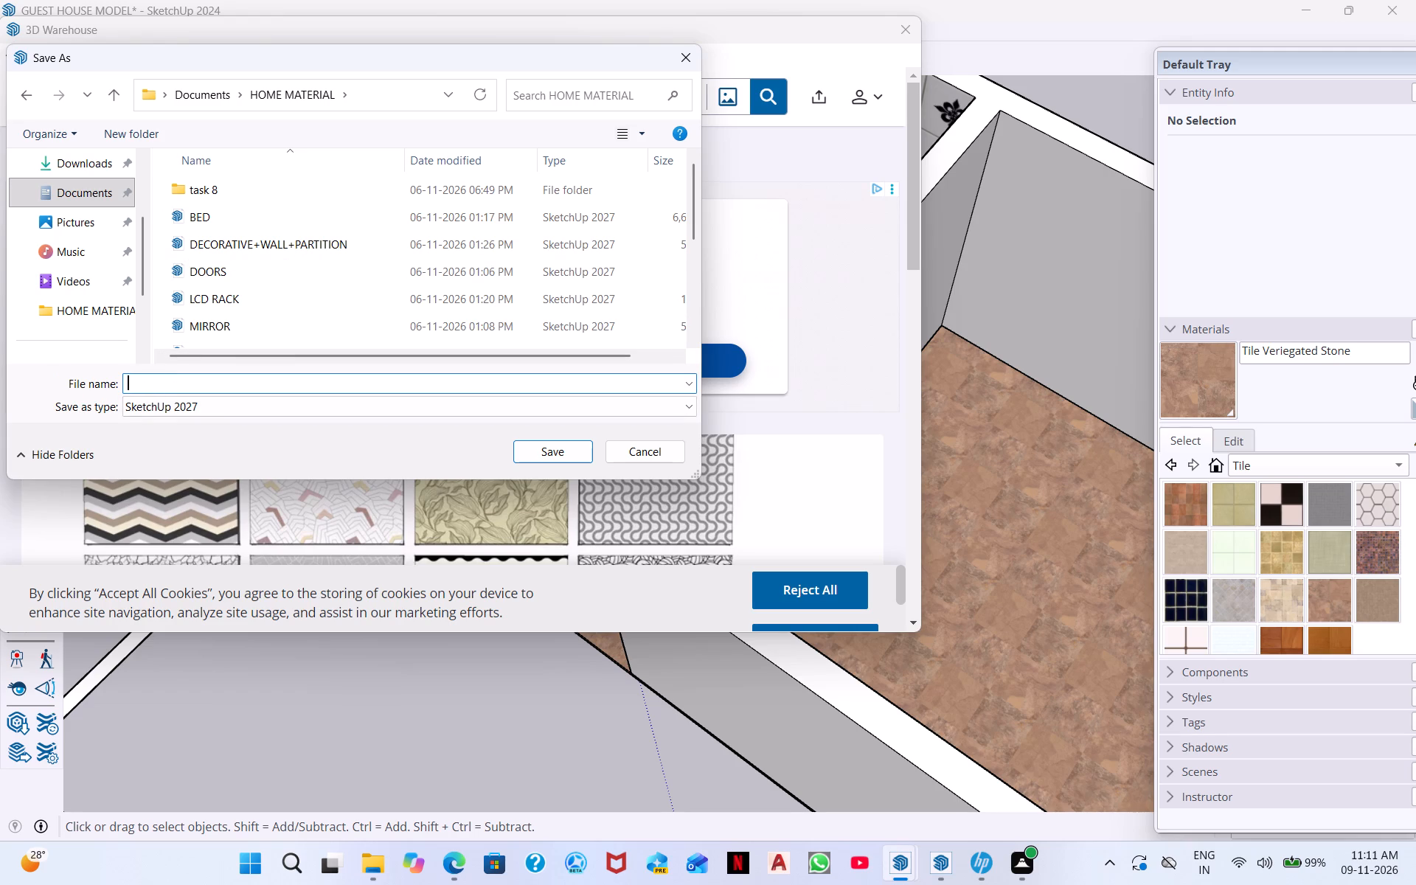
{"action": "key", "text": "BackSpace"}
{"action": "type", "text": "WALL"}
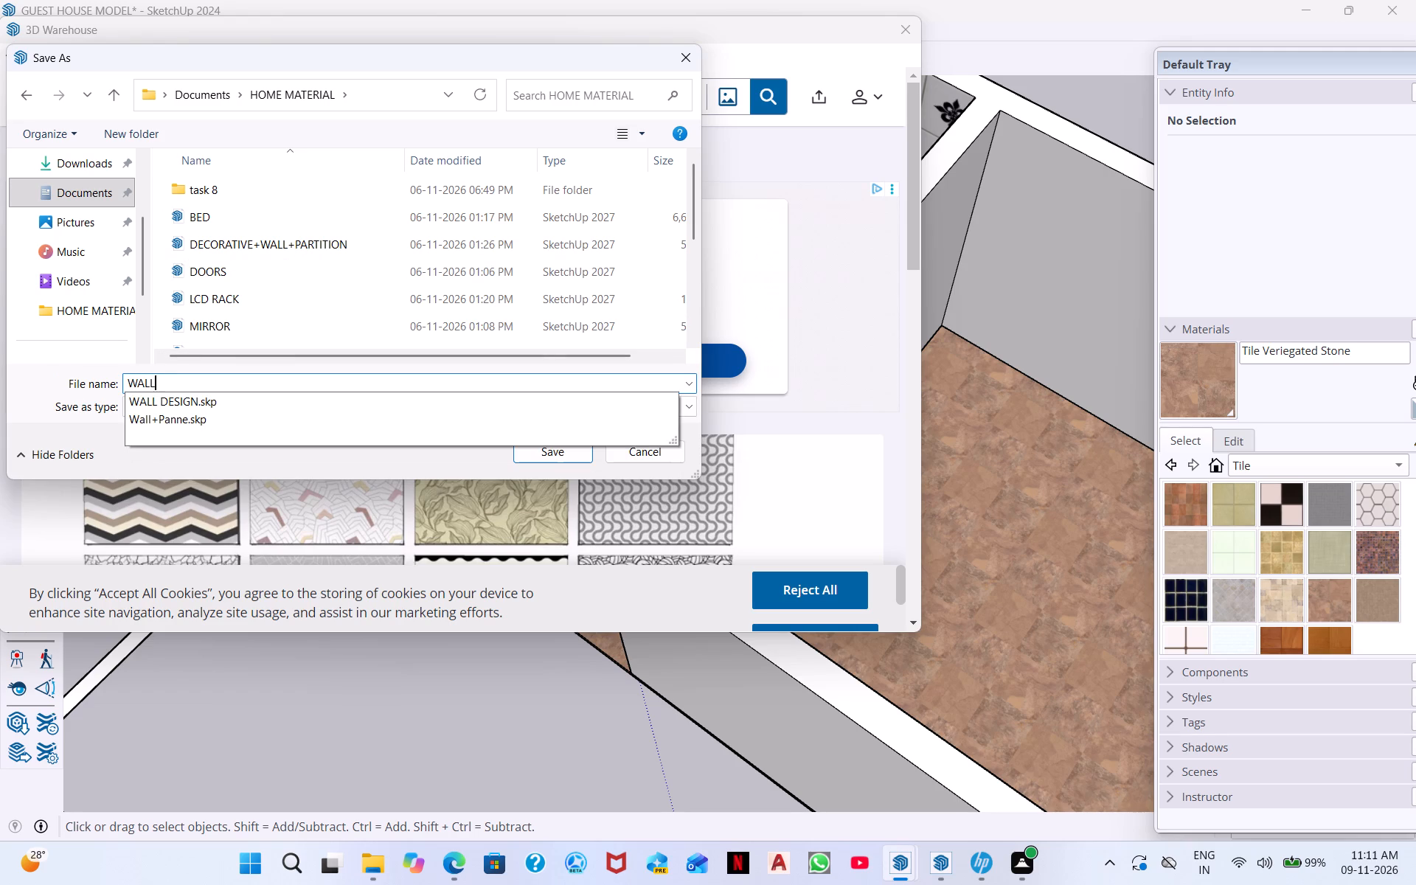
{"action": "key", "text": "space"}
{"action": "key", "text": "p"}
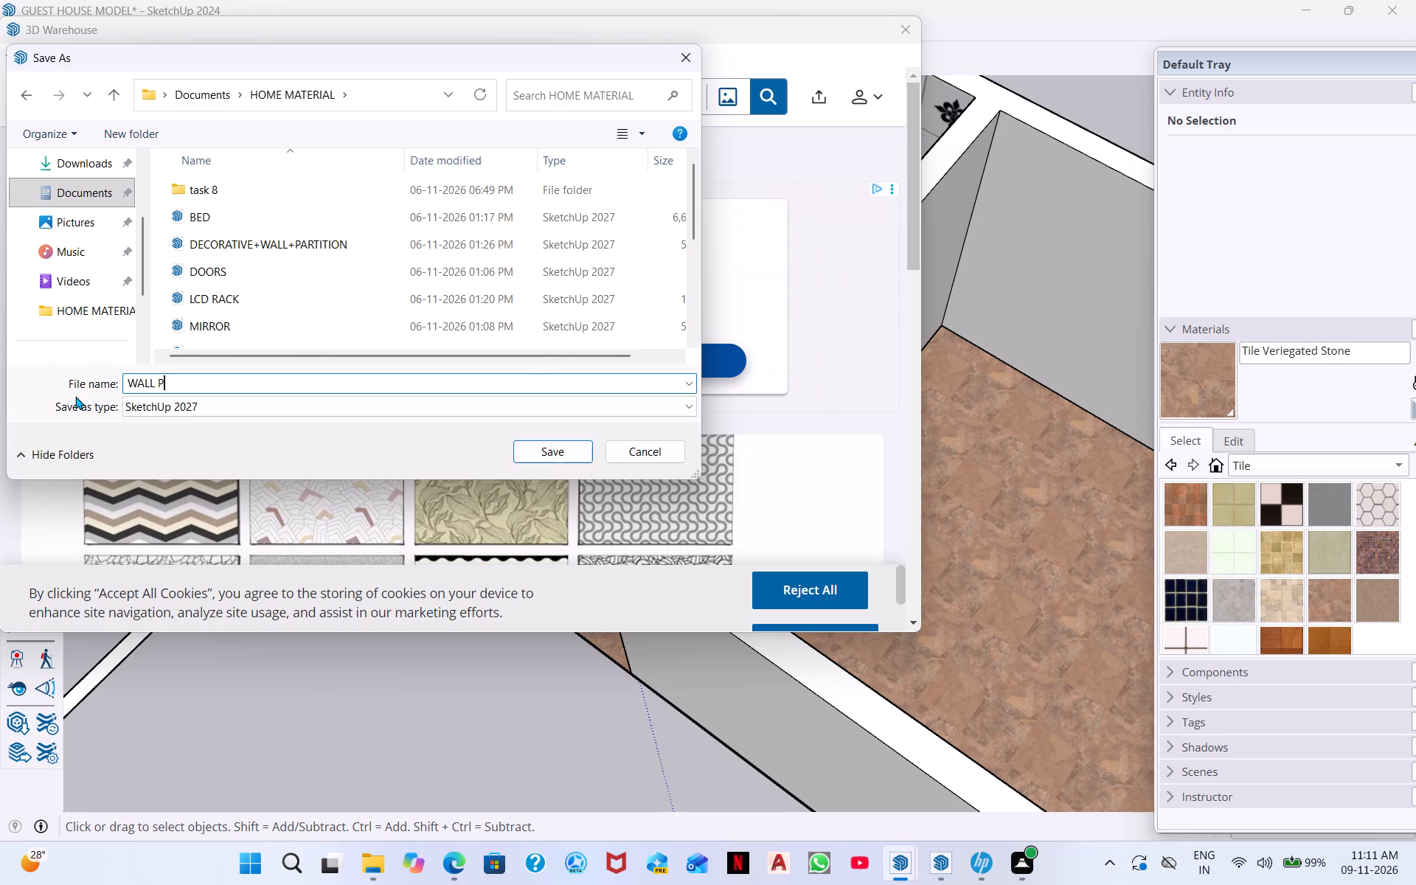
{"action": "key", "text": "p"}
{"action": "key", "text": "BackSpace"}
{"action": "type", "text": "AP"}
{"action": "key", "text": "w"}
{"action": "key", "text": "BackSpace"}
{"action": "type", "text": "ER"}
{"action": "key", "text": "Return"}
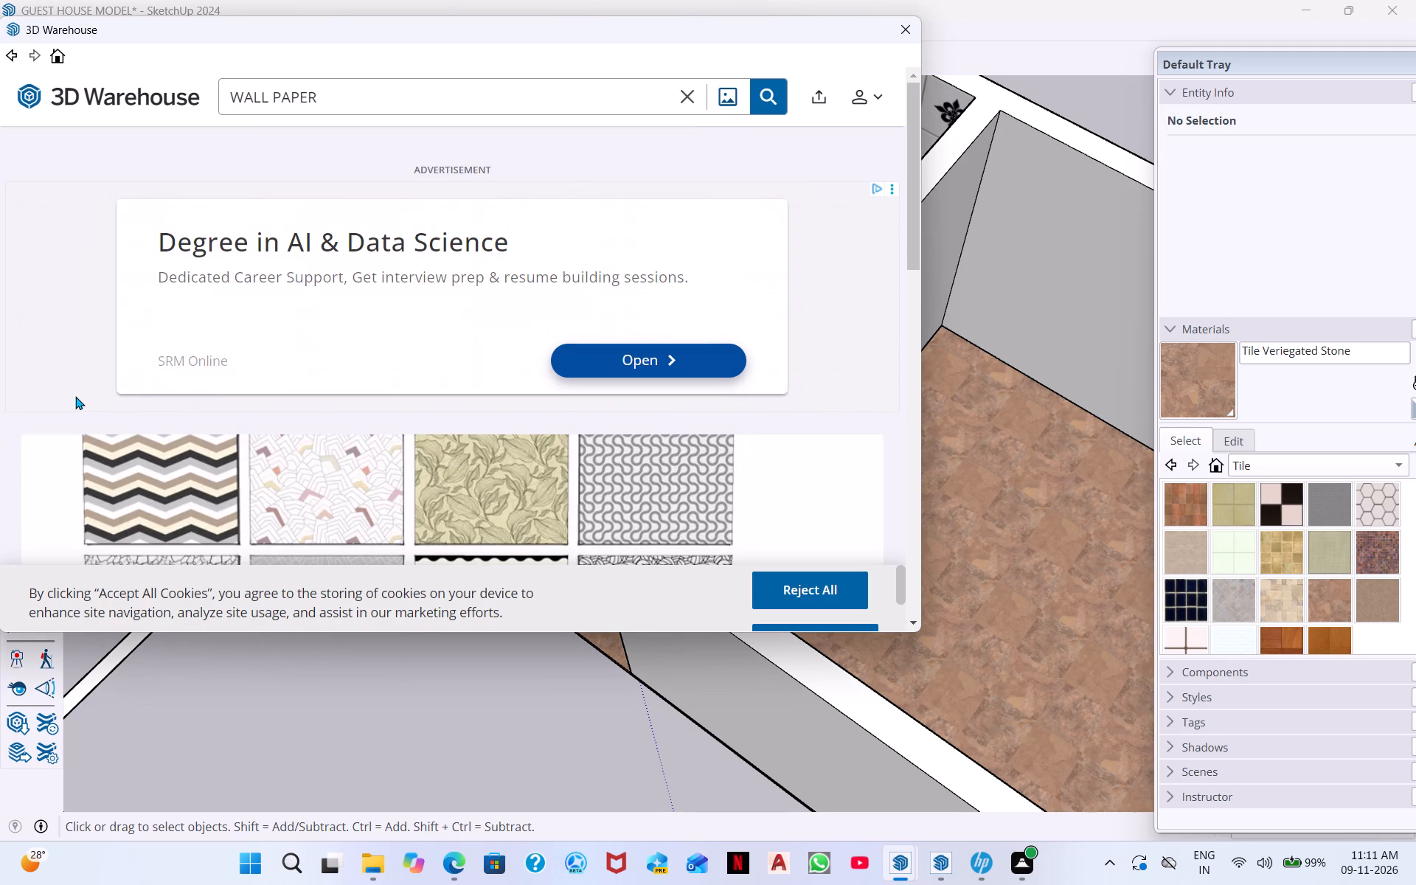
Replace the 3D Warehouse search term with BED and run the search.
{"action": "scroll", "coordinate": [563, 339], "scroll_direction": "down", "scroll_amount": 3}
{"action": "scroll", "coordinate": [549, 246], "scroll_direction": "down", "scroll_amount": 3}
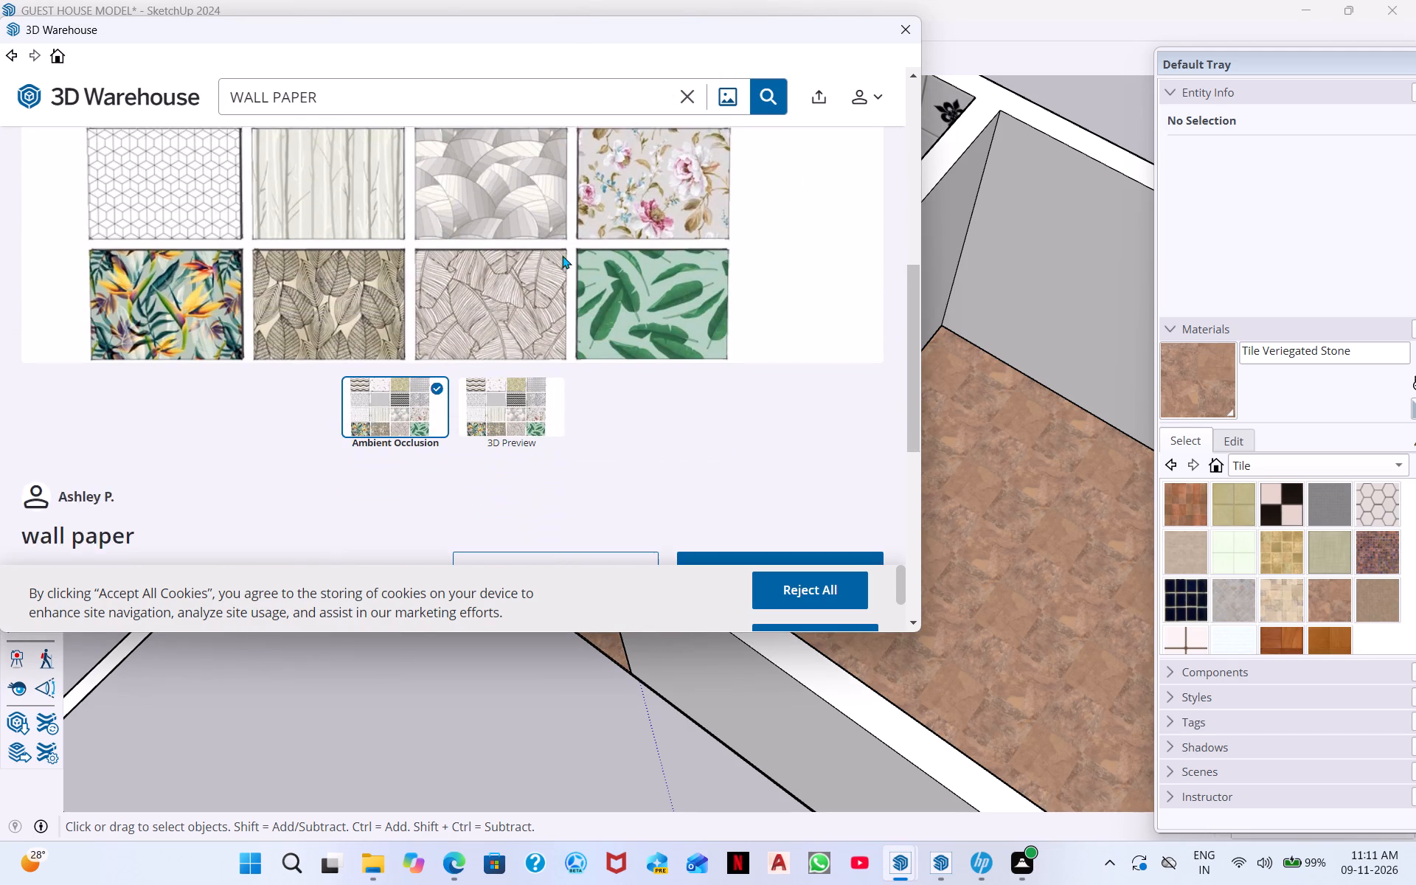
{"action": "scroll", "coordinate": [553, 262], "scroll_direction": "down", "scroll_amount": 2}
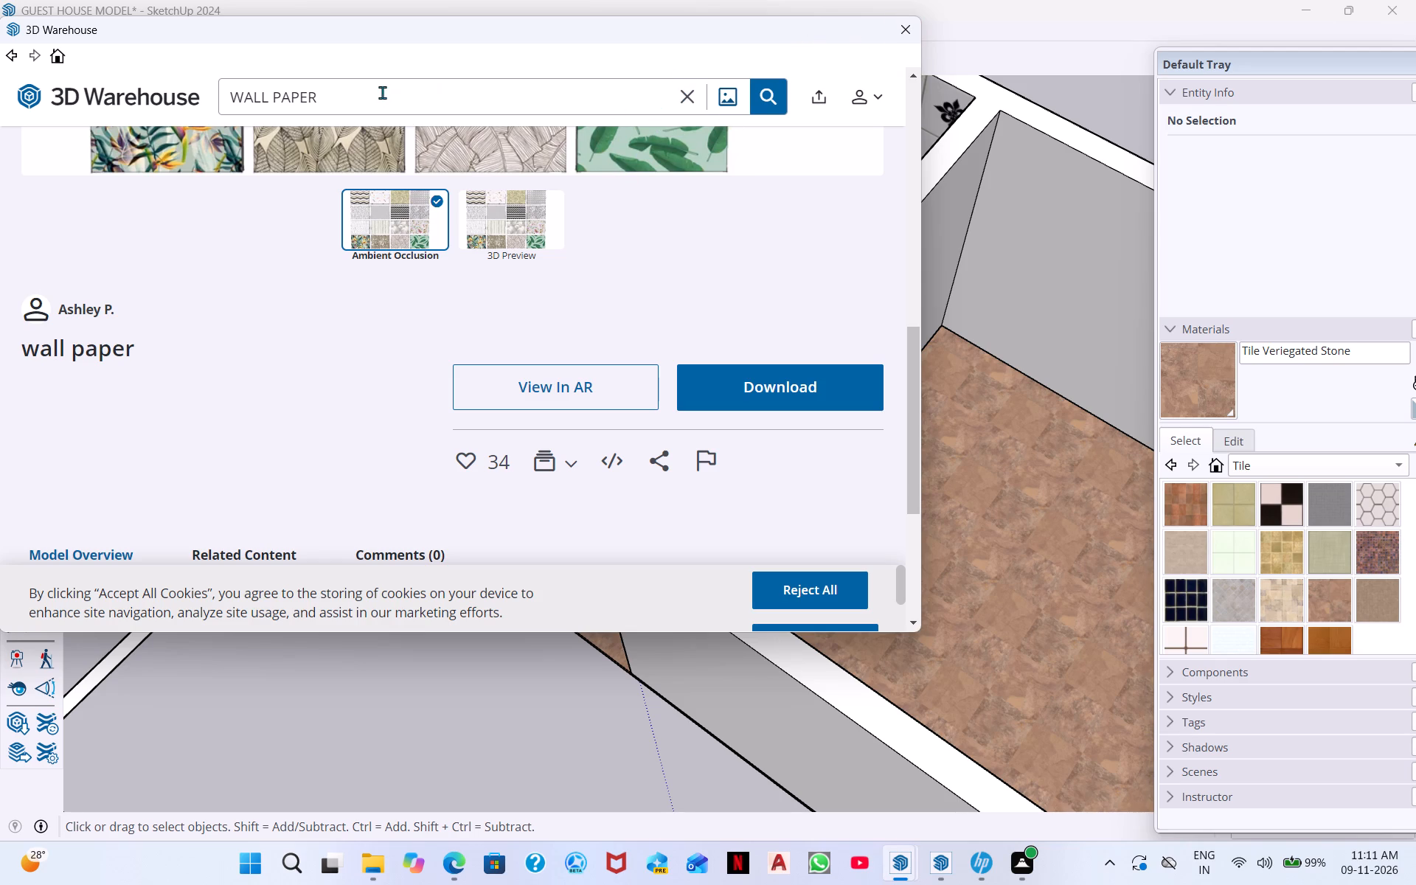
{"action": "left_click_drag", "start_coordinate": [377, 96], "coordinate": [164, 87]}
{"action": "key", "text": "BackSpace"}
{"action": "type", "text": "BED"}
{"action": "key", "text": "space"}
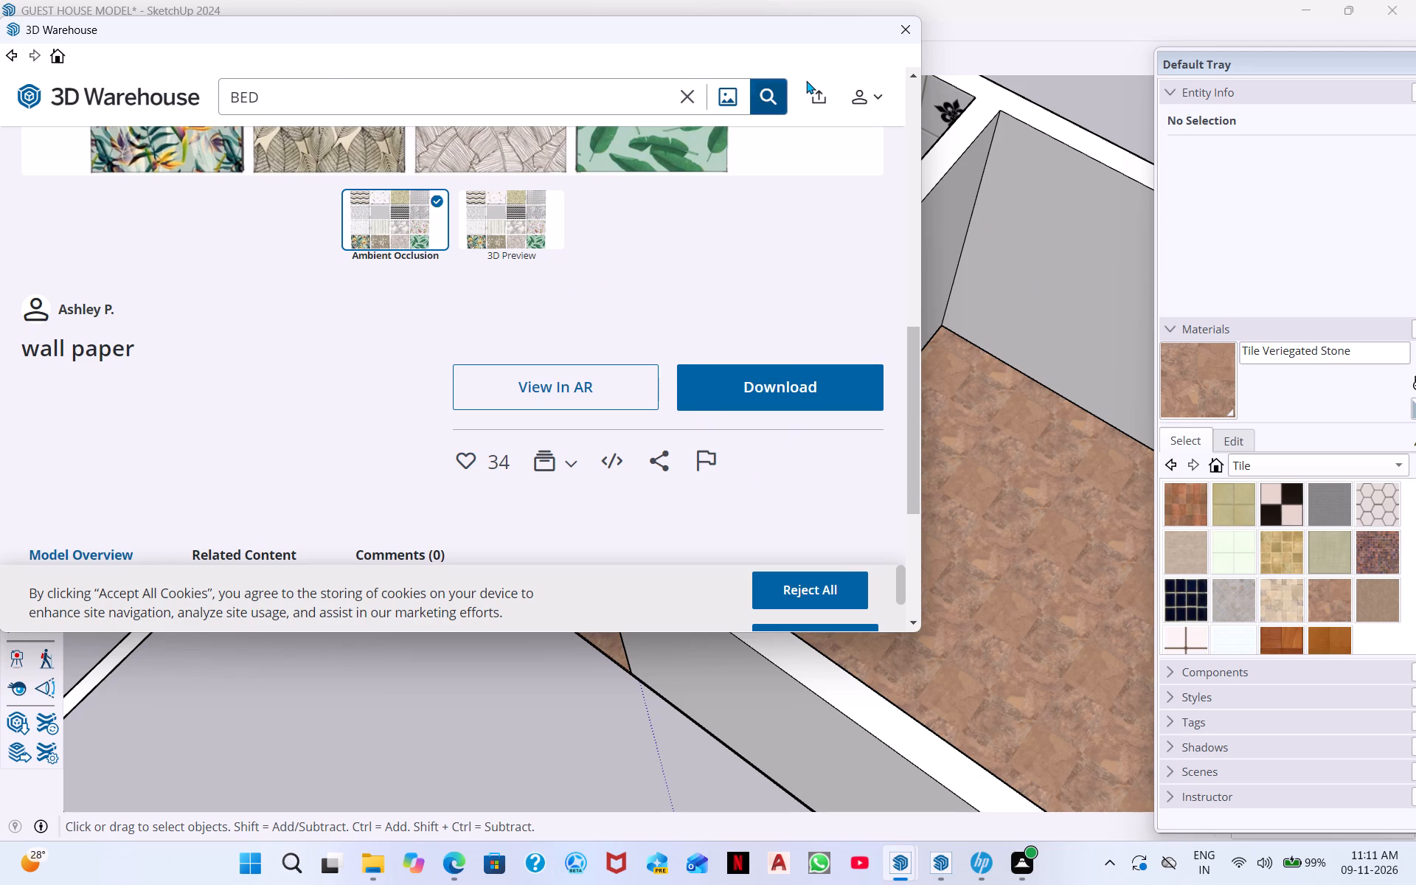
{"action": "key", "text": "Return"}
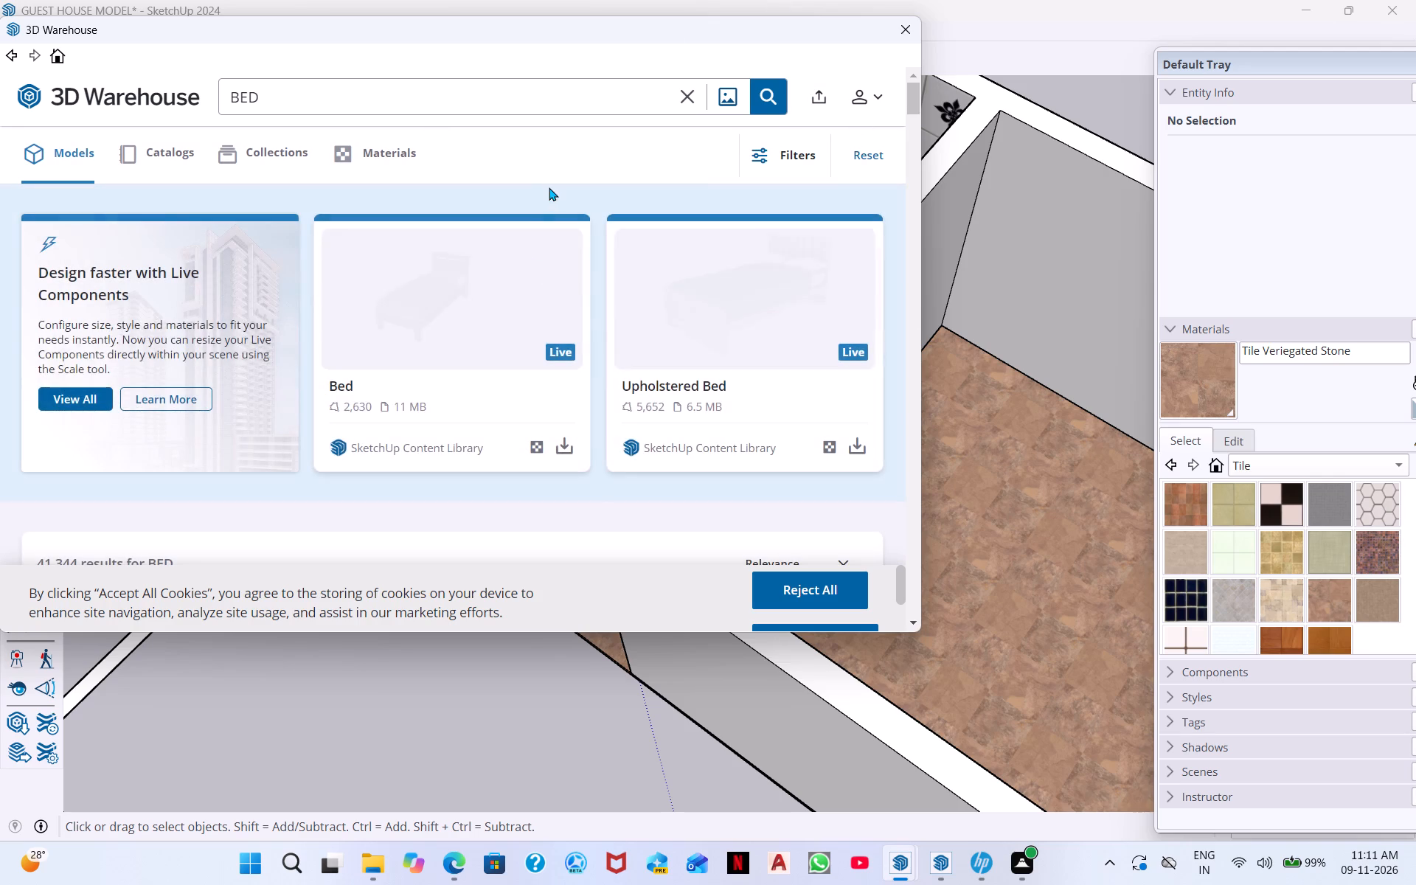
Browse the BED search results in 3D Warehouse and compare the bed models to find one suitable for the guest house.
{"action": "scroll", "coordinate": [476, 389], "scroll_direction": "down", "scroll_amount": 4}
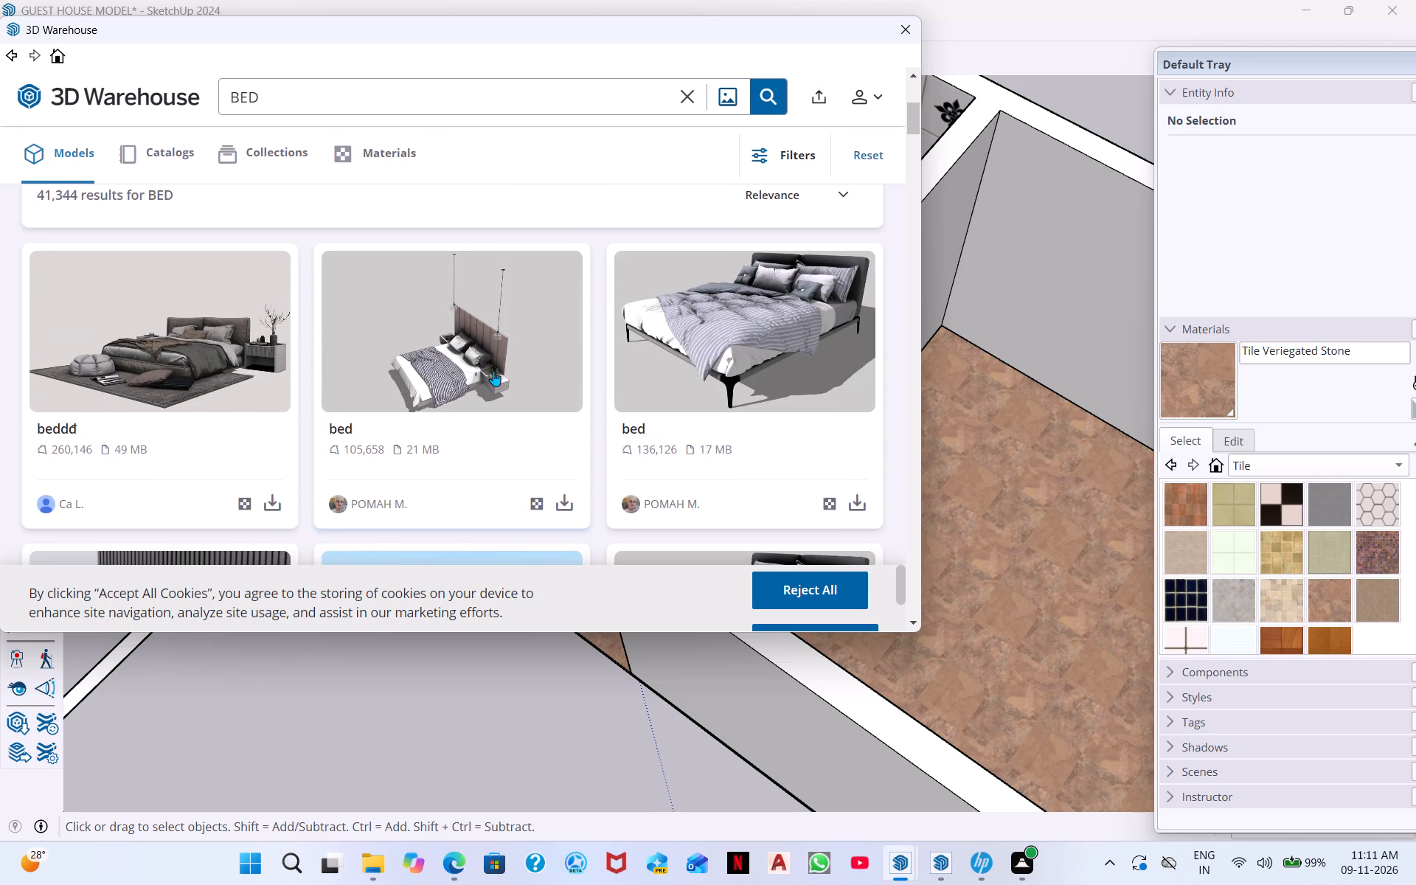
{"action": "scroll", "coordinate": [668, 382], "scroll_direction": "down", "scroll_amount": 3}
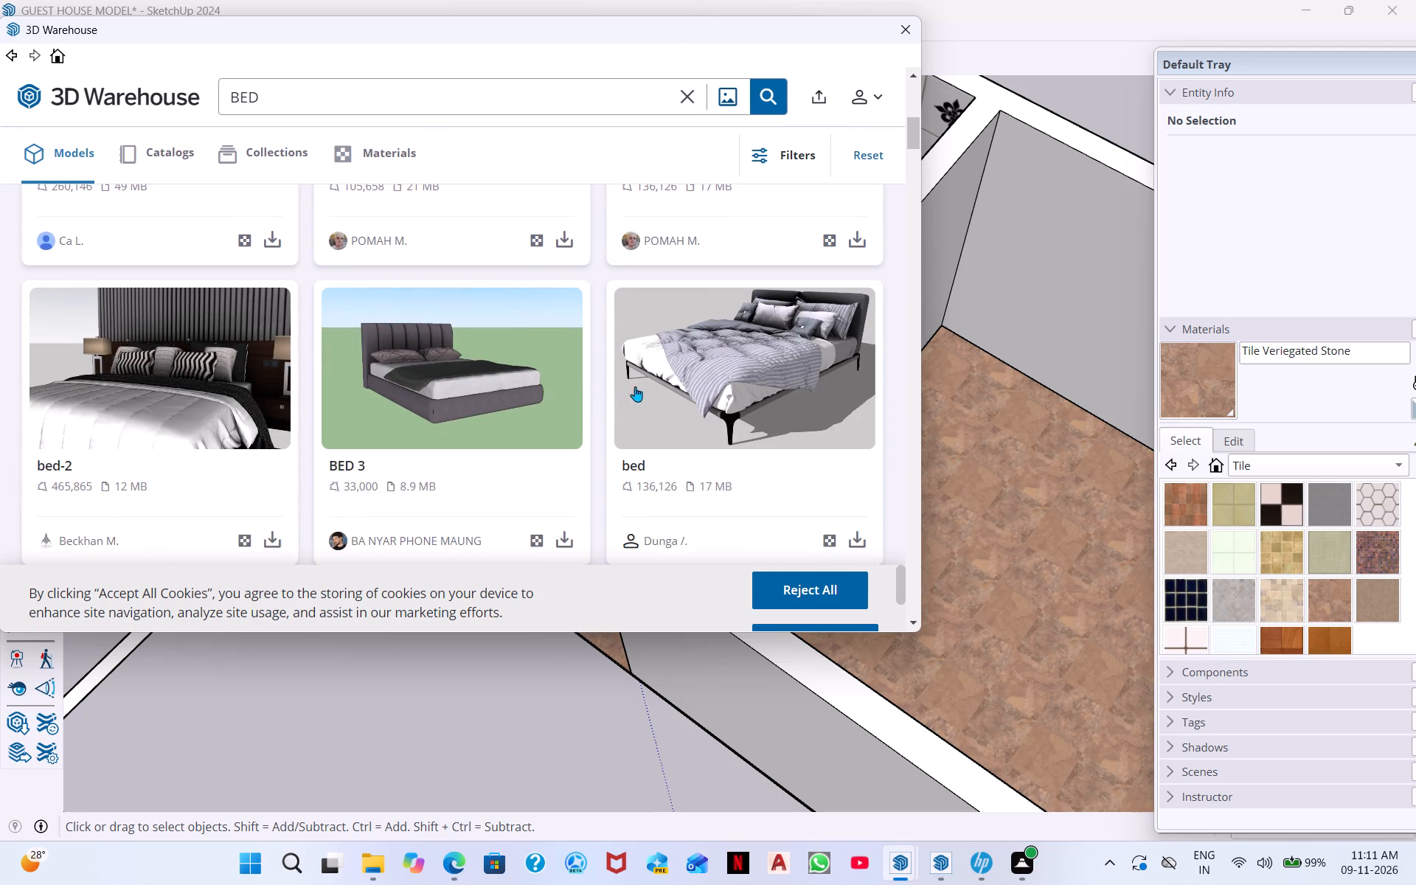
{"action": "scroll", "coordinate": [330, 404], "scroll_direction": "down", "scroll_amount": 2}
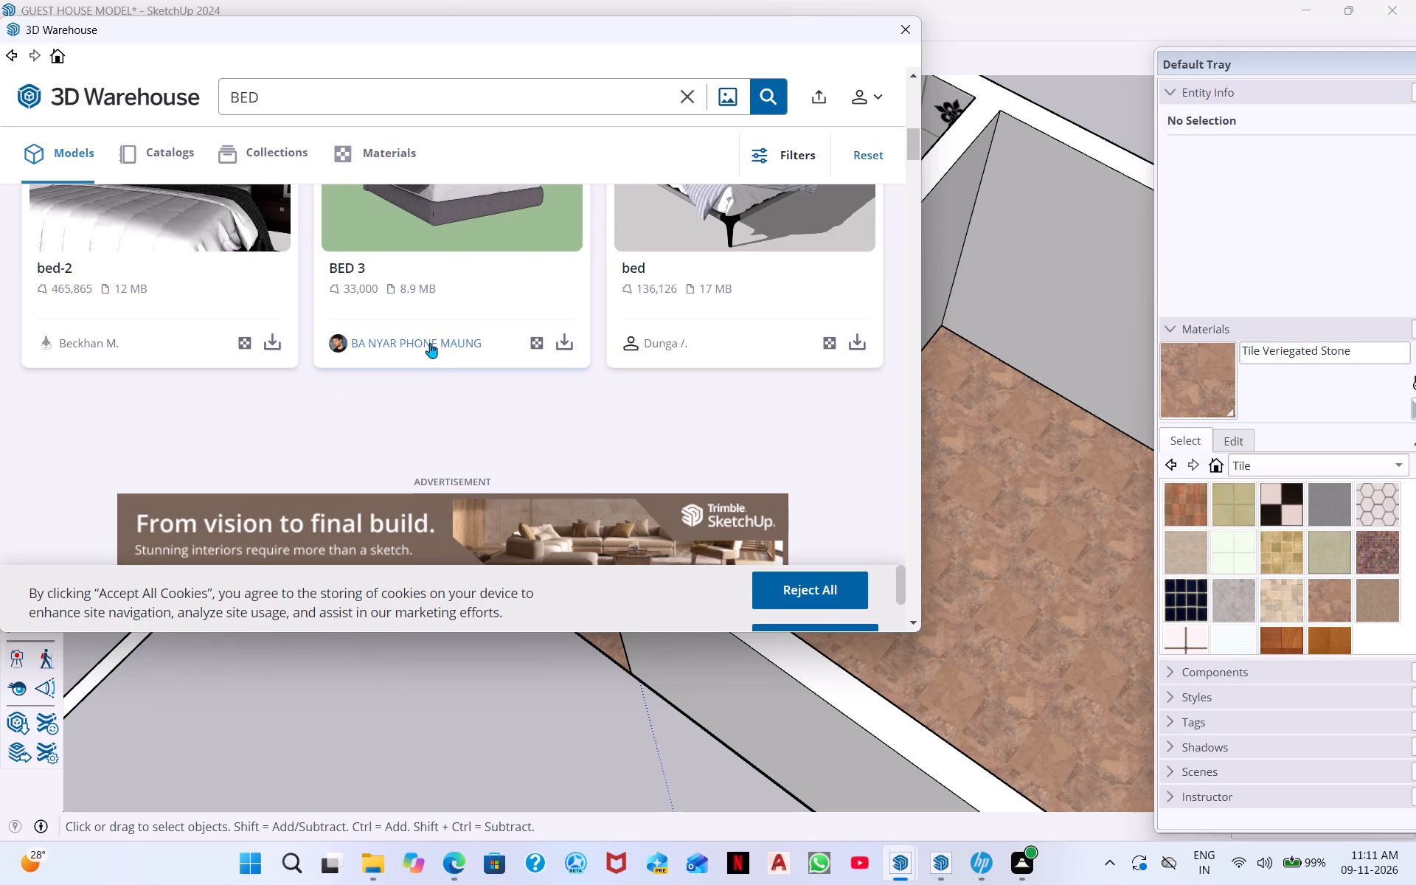
{"action": "scroll", "coordinate": [37, 215], "scroll_direction": "up", "scroll_amount": 2}
{"action": "scroll", "coordinate": [346, 291], "scroll_direction": "down", "scroll_amount": 5}
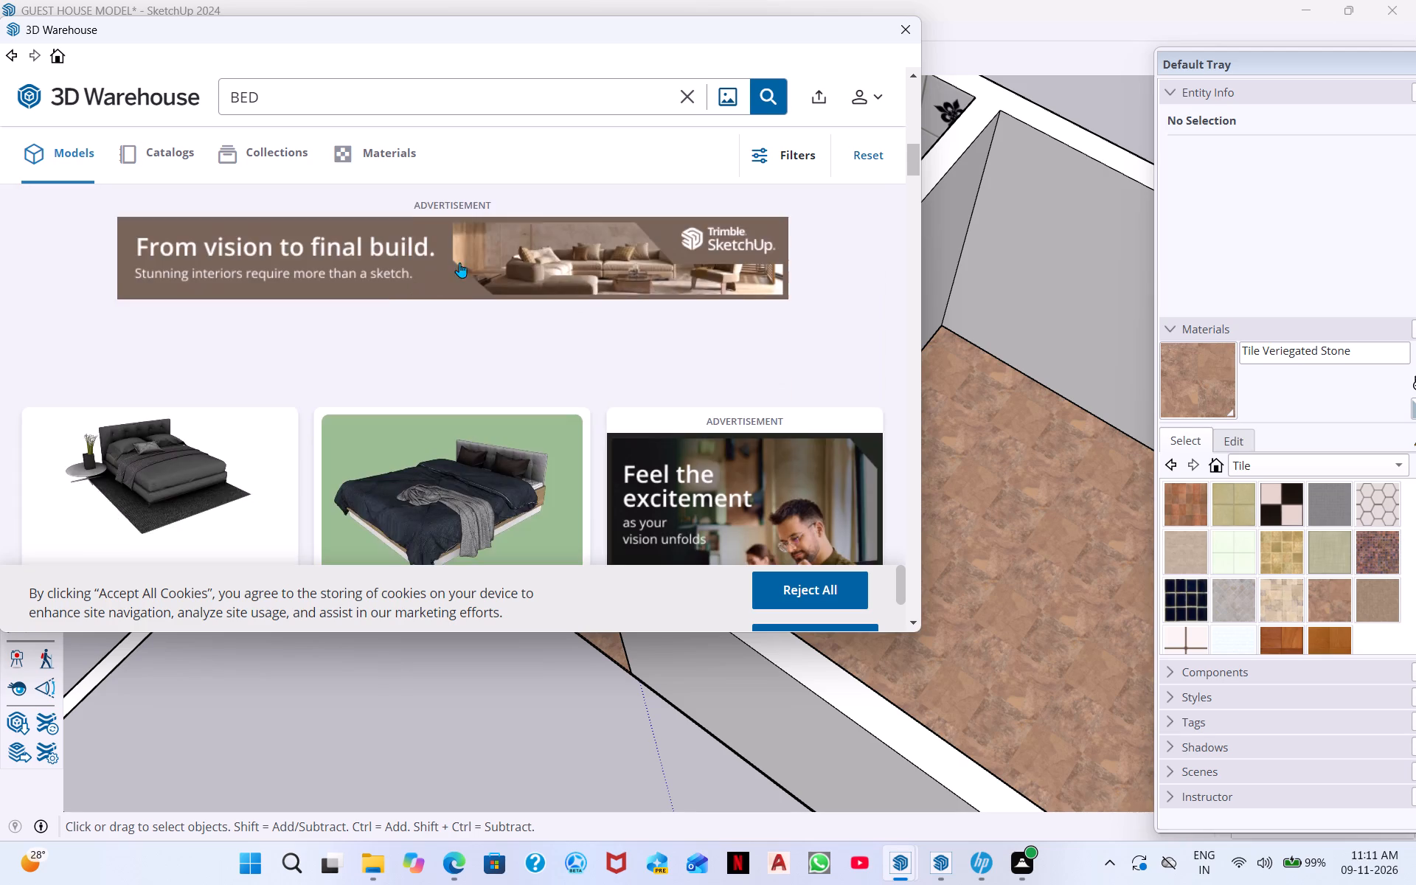
{"action": "scroll", "coordinate": [462, 264], "scroll_direction": "down", "scroll_amount": 3}
{"action": "scroll", "coordinate": [462, 265], "scroll_direction": "up", "scroll_amount": 1}
{"action": "scroll", "coordinate": [442, 290], "scroll_direction": "down", "scroll_amount": 1}
{"action": "scroll", "coordinate": [278, 336], "scroll_direction": "down", "scroll_amount": 1}
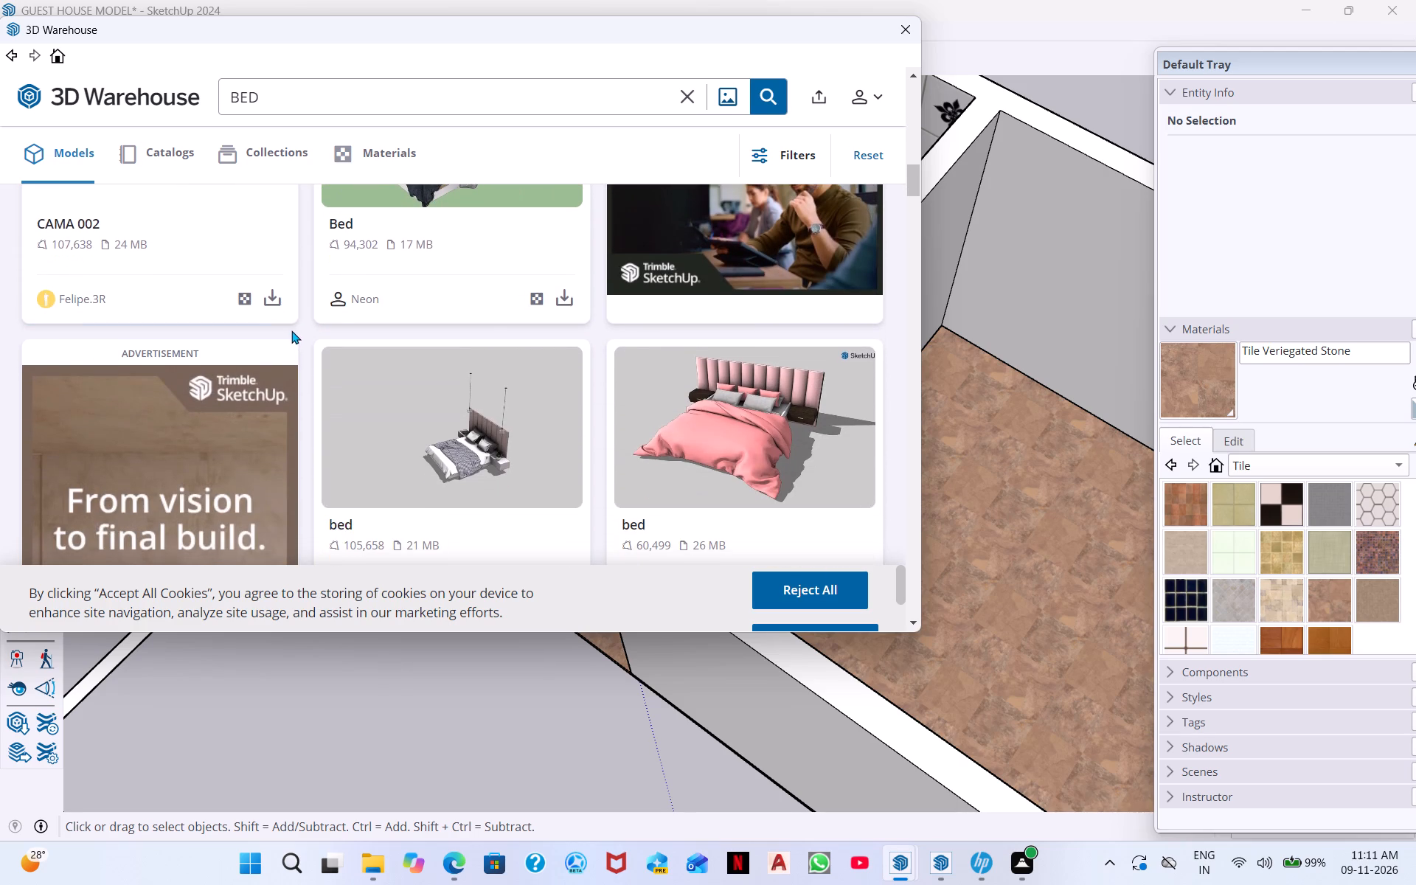
{"action": "scroll", "coordinate": [345, 339], "scroll_direction": "down", "scroll_amount": 2}
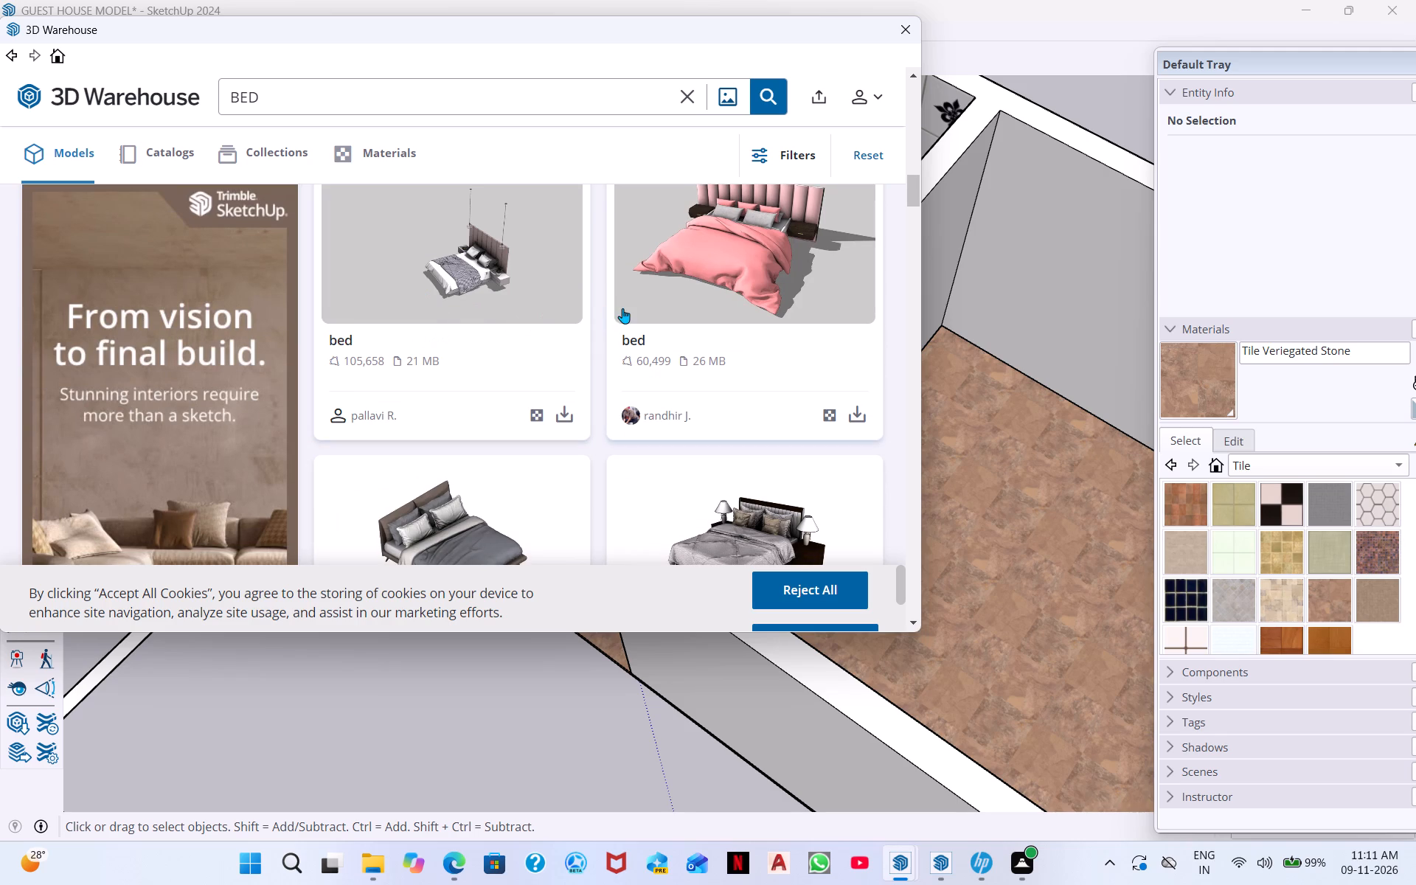
{"action": "scroll", "coordinate": [683, 330], "scroll_direction": "down", "scroll_amount": 3}
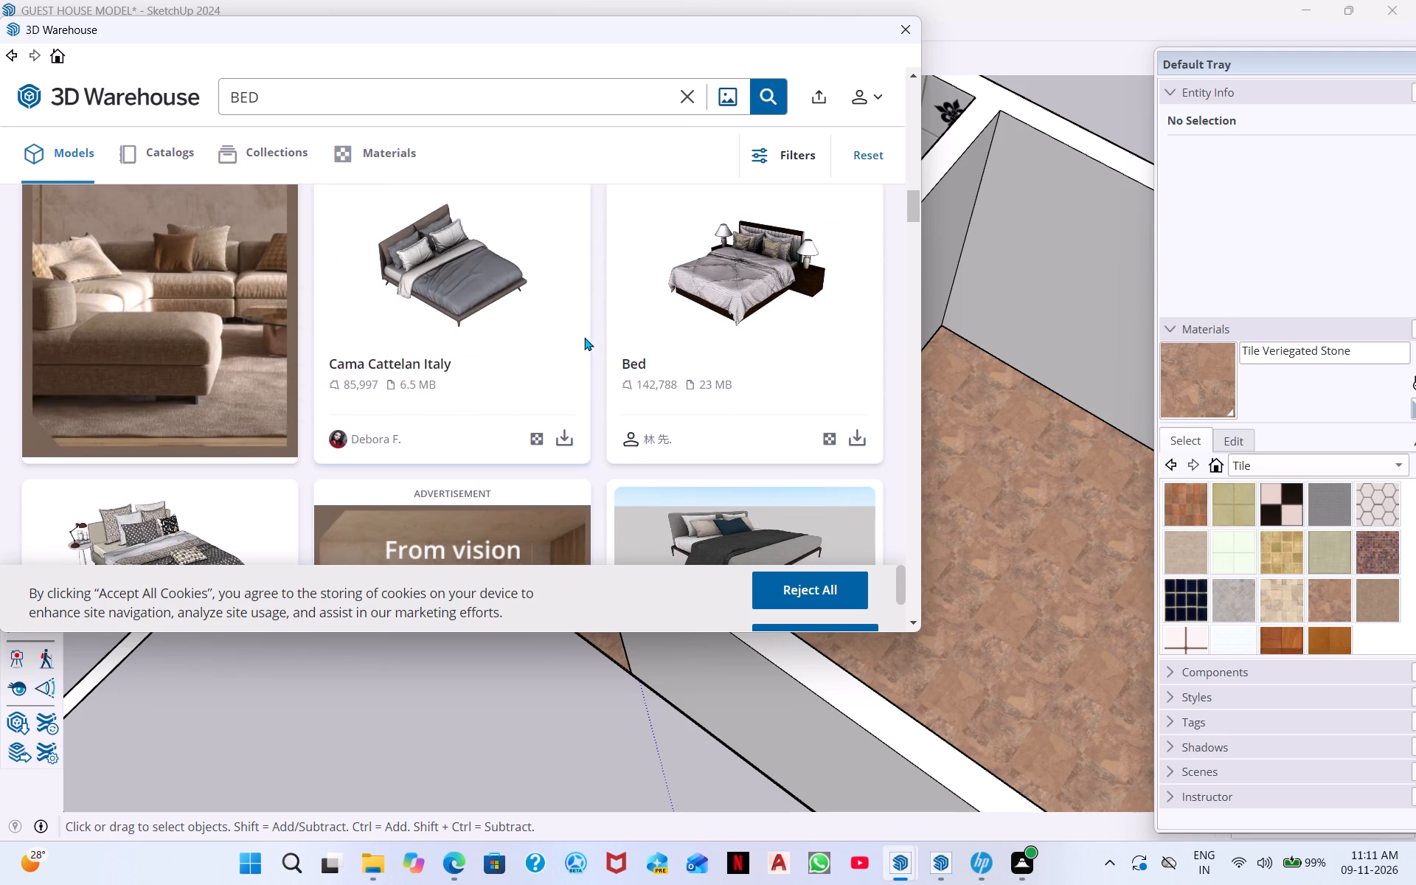
{"action": "scroll", "coordinate": [583, 341], "scroll_direction": "down", "scroll_amount": 3}
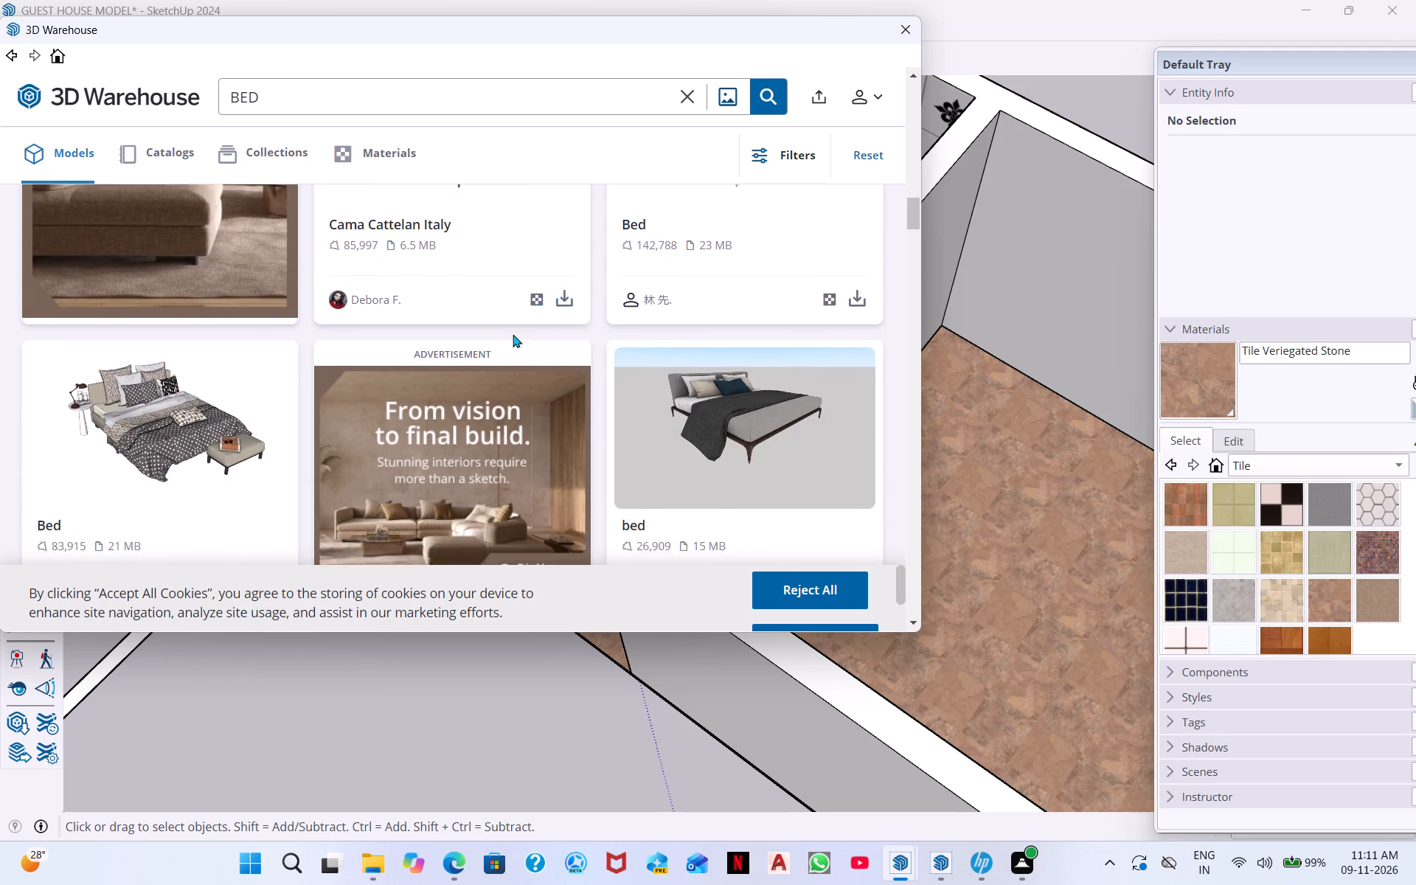
{"action": "scroll", "coordinate": [513, 334], "scroll_direction": "down", "scroll_amount": 1}
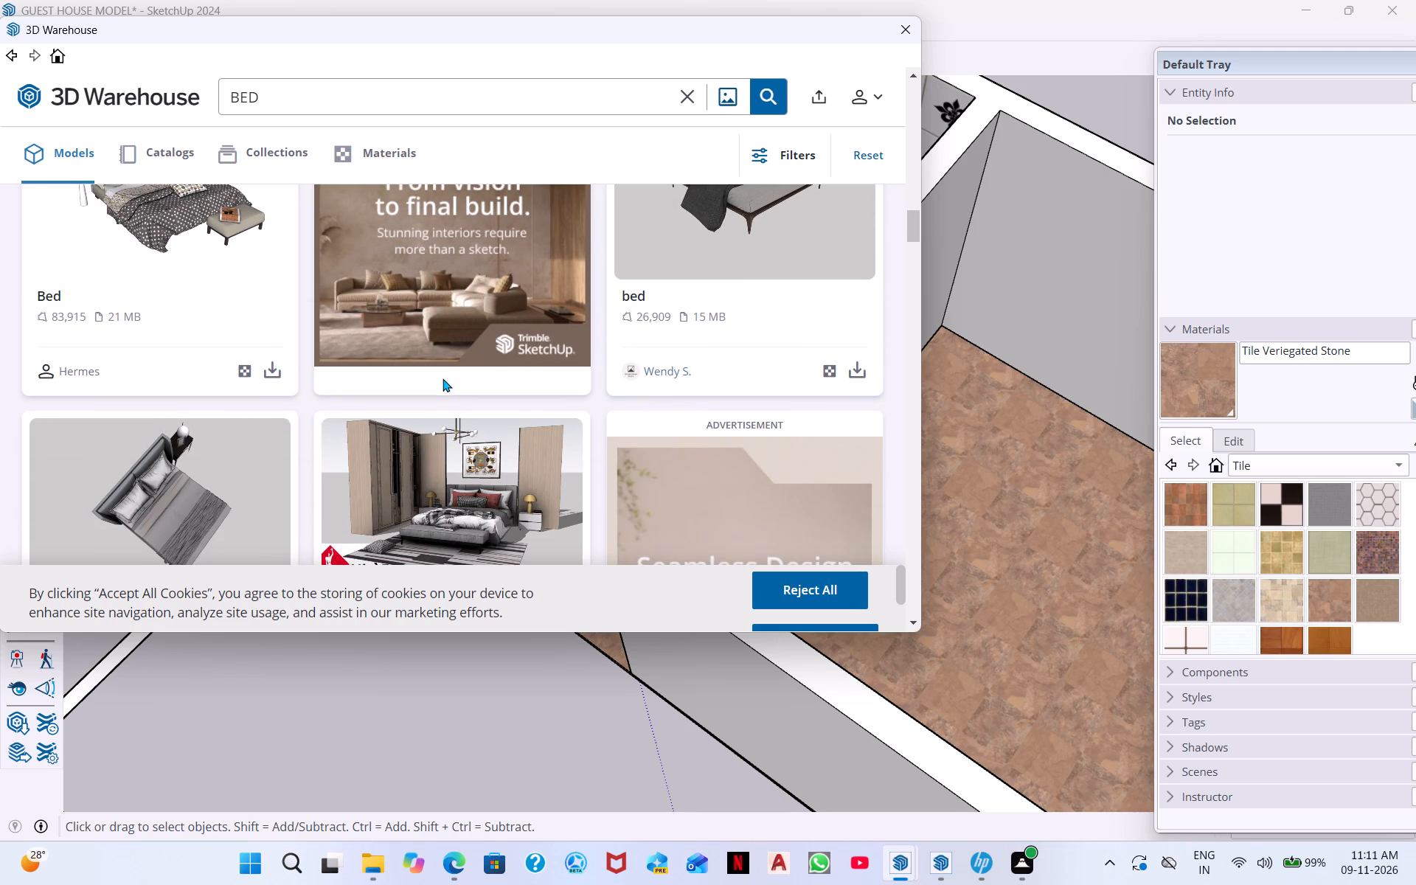
{"action": "scroll", "coordinate": [439, 381], "scroll_direction": "down", "scroll_amount": 7}
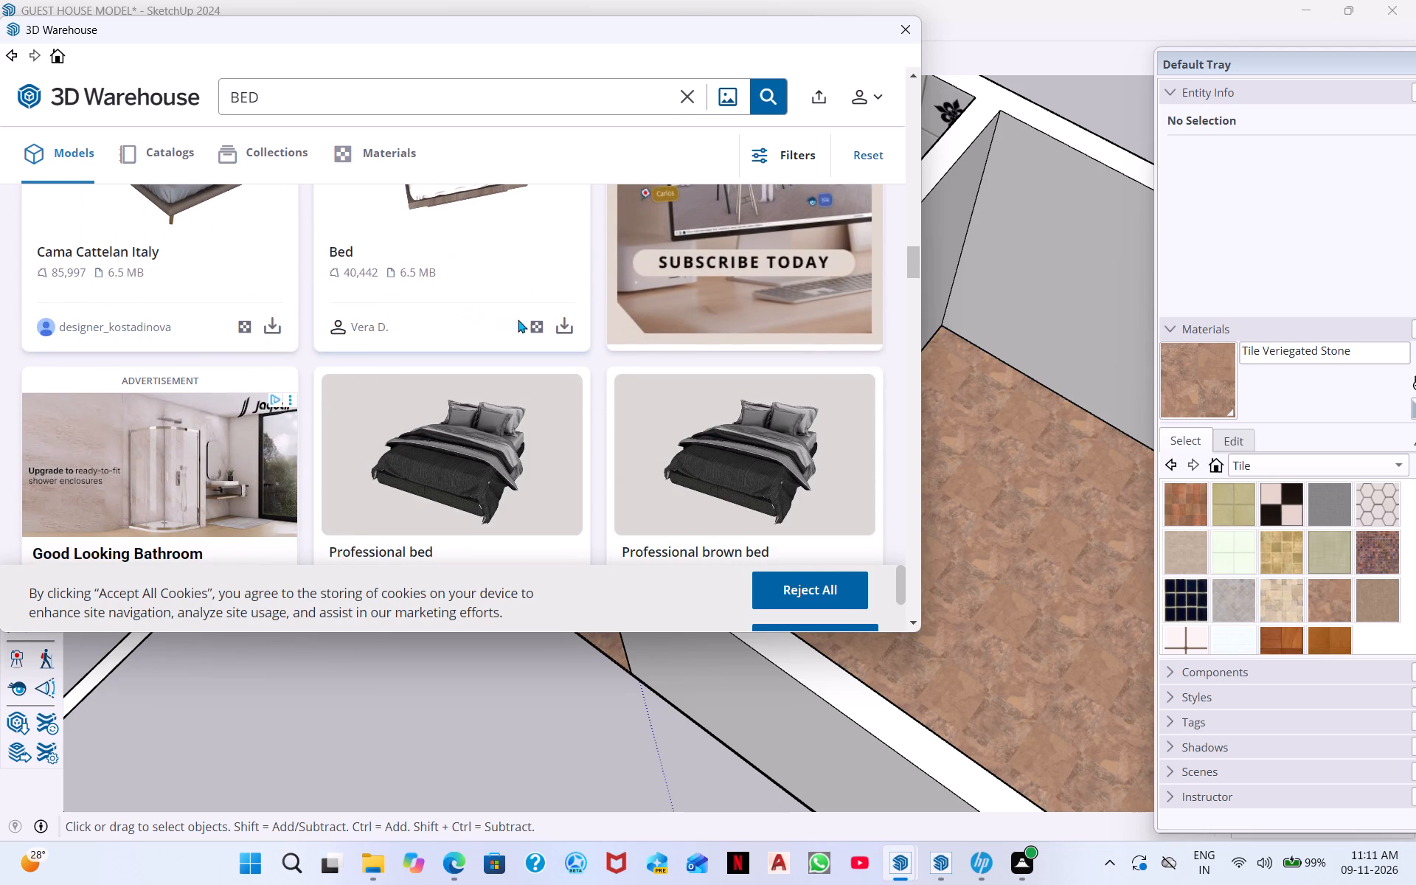
{"action": "scroll", "coordinate": [424, 324], "scroll_direction": "down", "scroll_amount": 2}
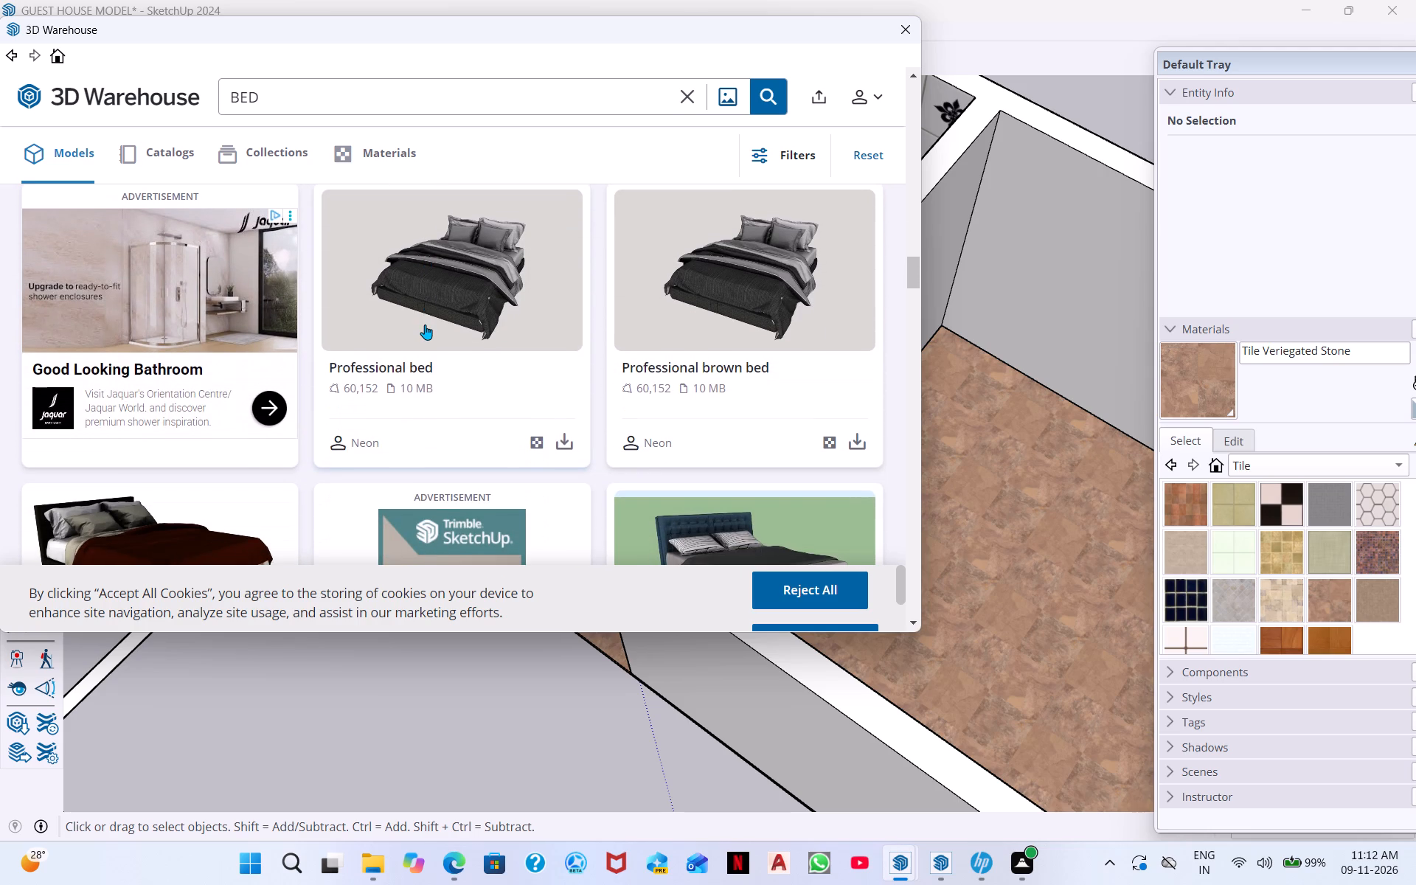
{"action": "scroll", "coordinate": [354, 322], "scroll_direction": "down", "scroll_amount": 4}
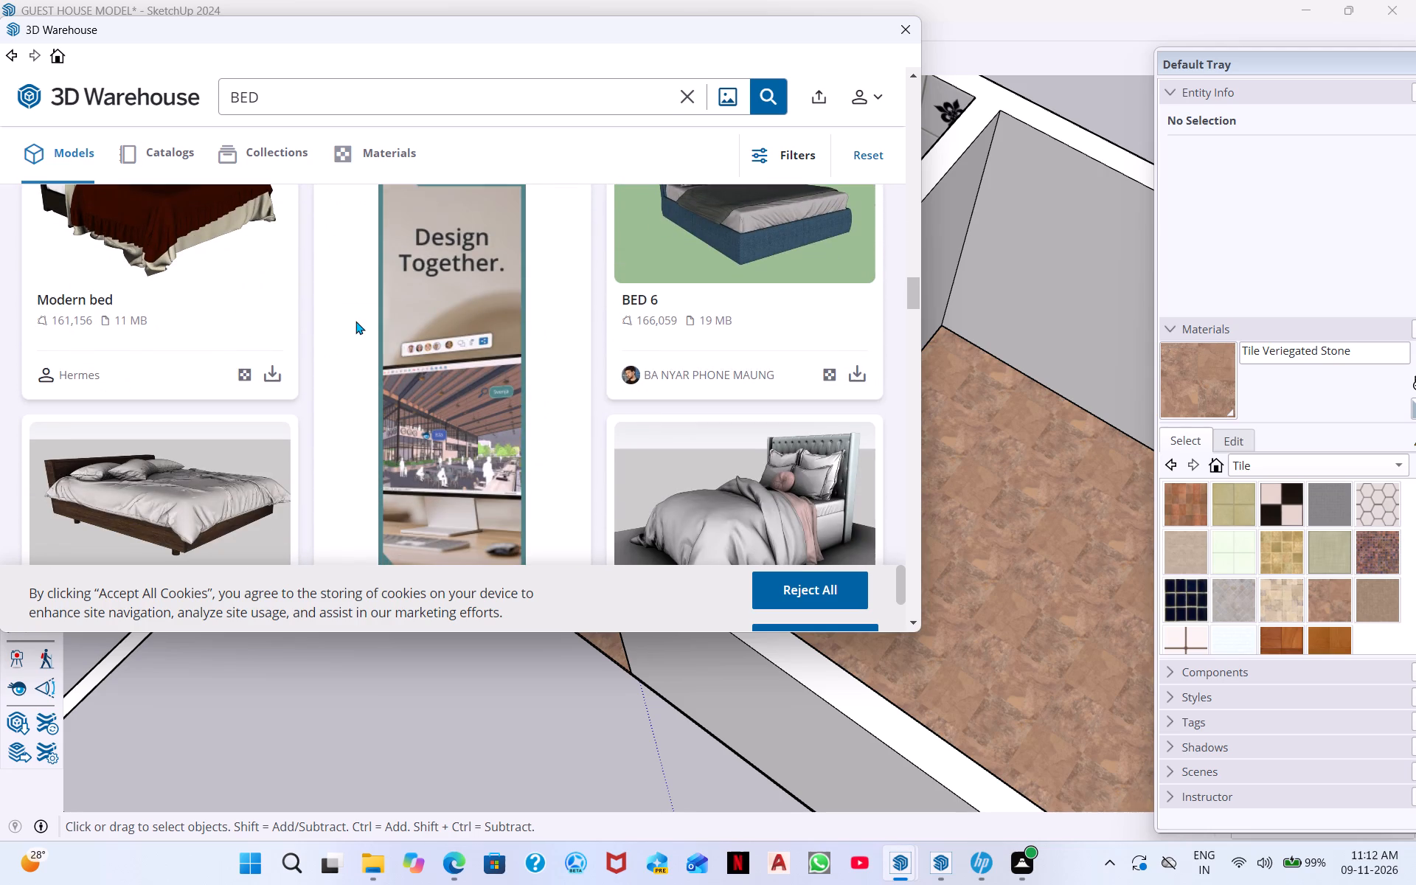
{"action": "scroll", "coordinate": [344, 332], "scroll_direction": "down", "scroll_amount": 3}
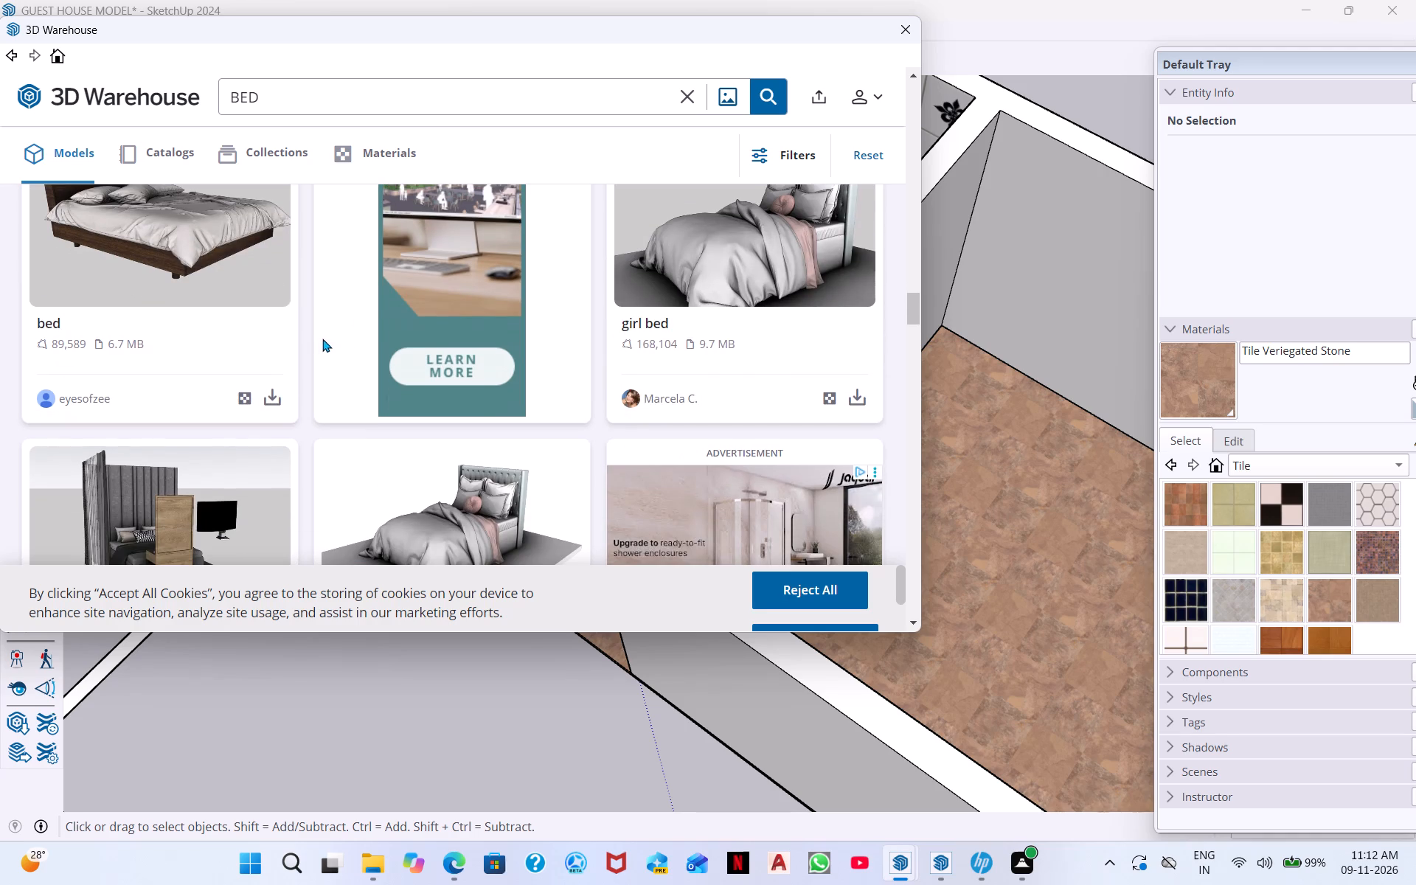
{"action": "scroll", "coordinate": [422, 327], "scroll_direction": "up", "scroll_amount": 3}
{"action": "scroll", "coordinate": [418, 330], "scroll_direction": "down", "scroll_amount": 3}
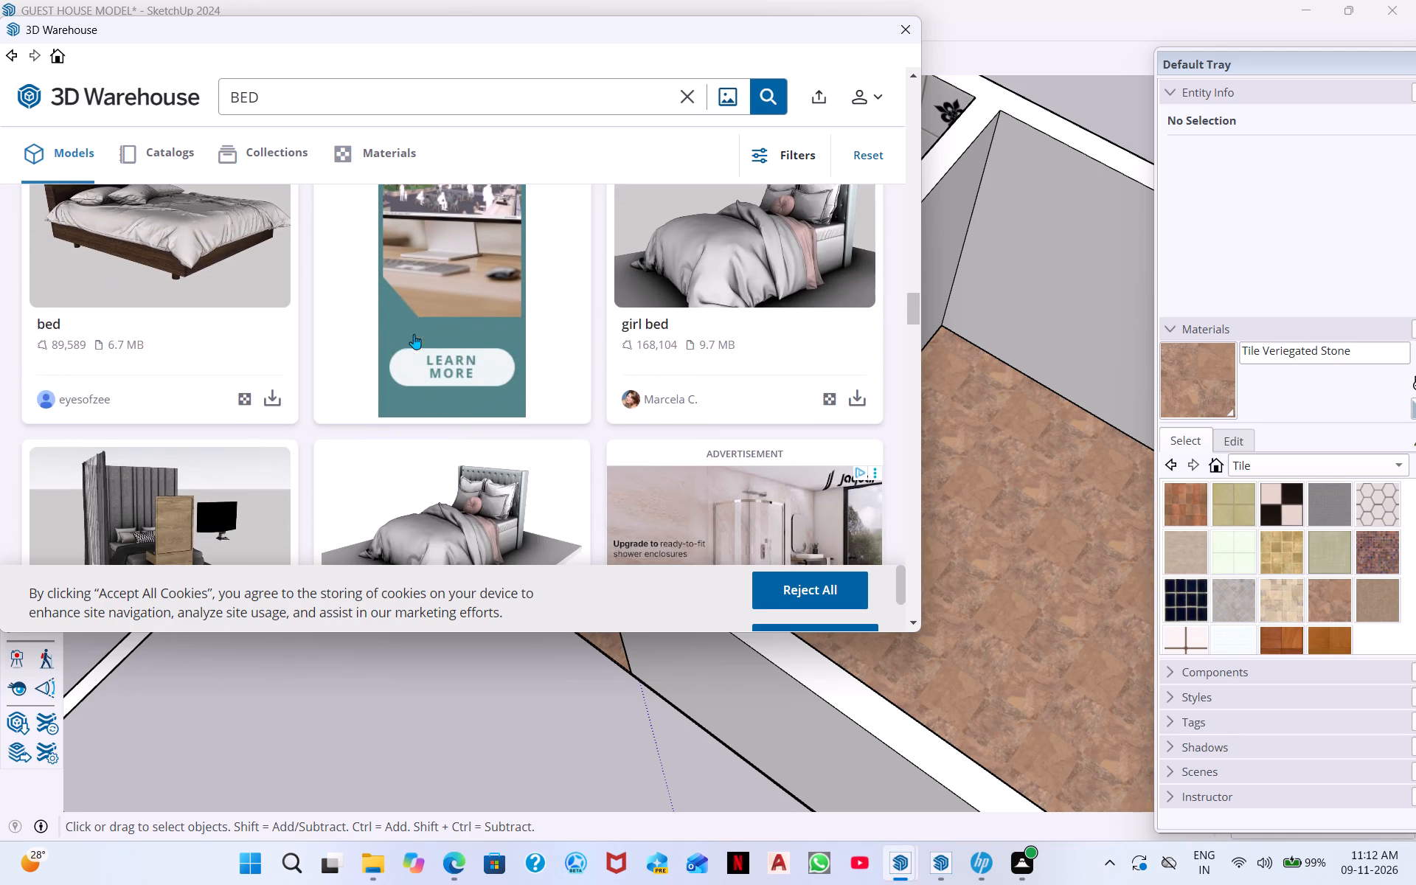
{"action": "scroll", "coordinate": [429, 291], "scroll_direction": "down", "scroll_amount": 3}
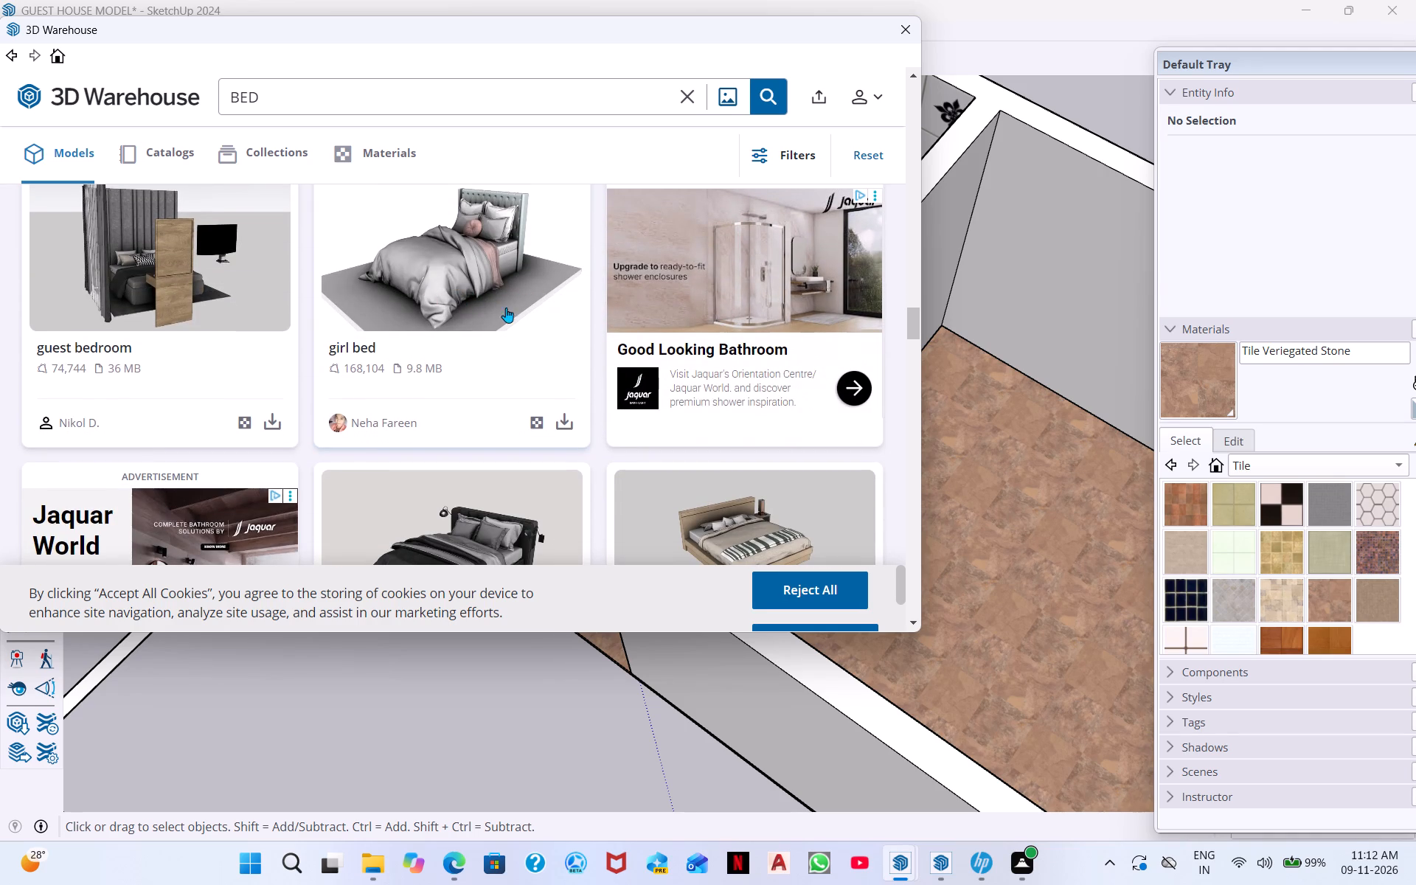
{"action": "scroll", "coordinate": [221, 310], "scroll_direction": "down", "scroll_amount": 2}
{"action": "scroll", "coordinate": [218, 316], "scroll_direction": "up", "scroll_amount": 2}
{"action": "scroll", "coordinate": [541, 322], "scroll_direction": "down", "scroll_amount": 5}
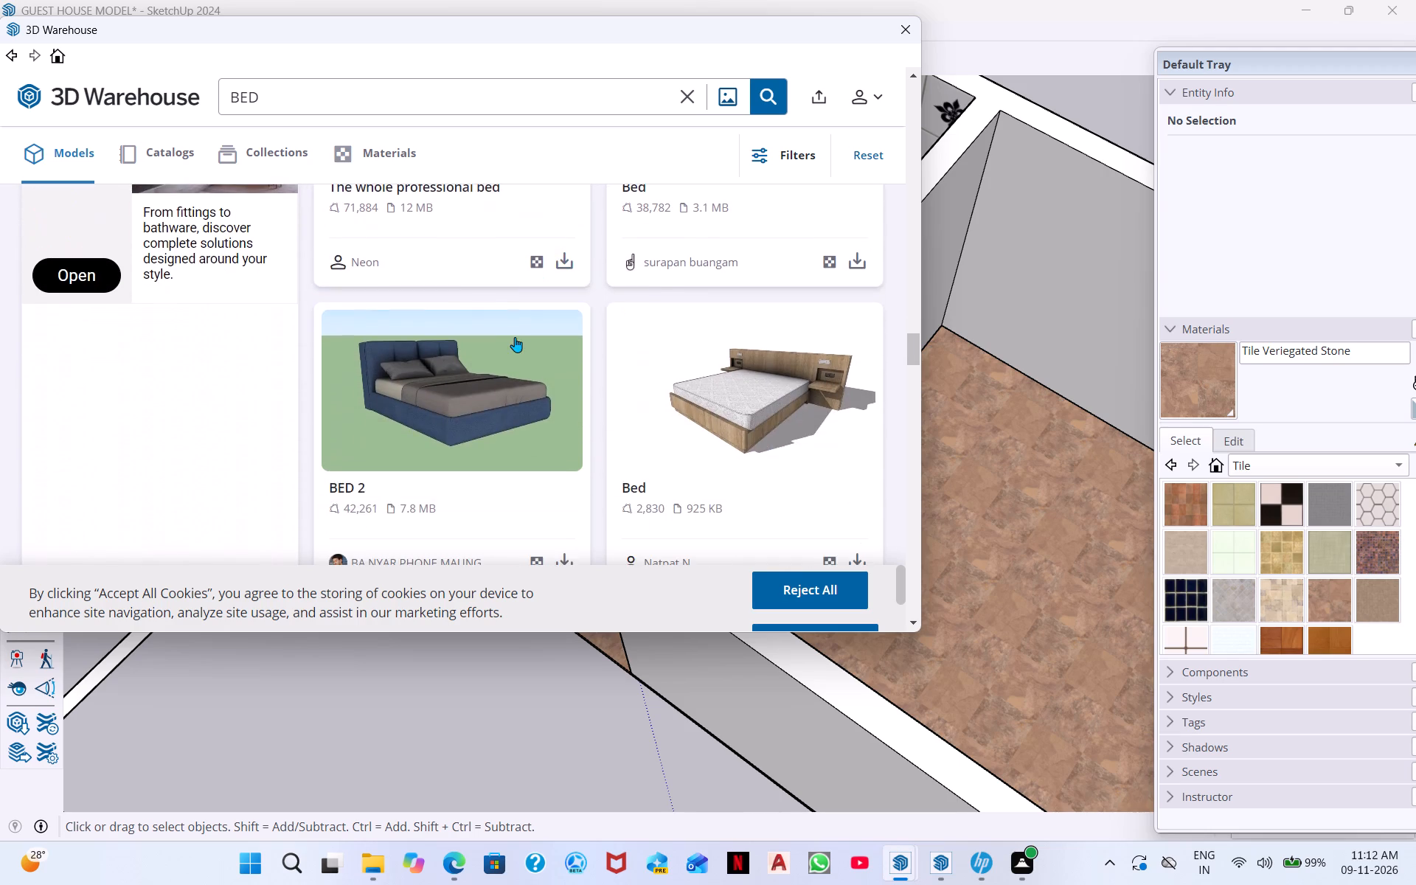
{"action": "scroll", "coordinate": [522, 340], "scroll_direction": "down", "scroll_amount": 3}
{"action": "scroll", "coordinate": [519, 341], "scroll_direction": "up", "scroll_amount": 2}
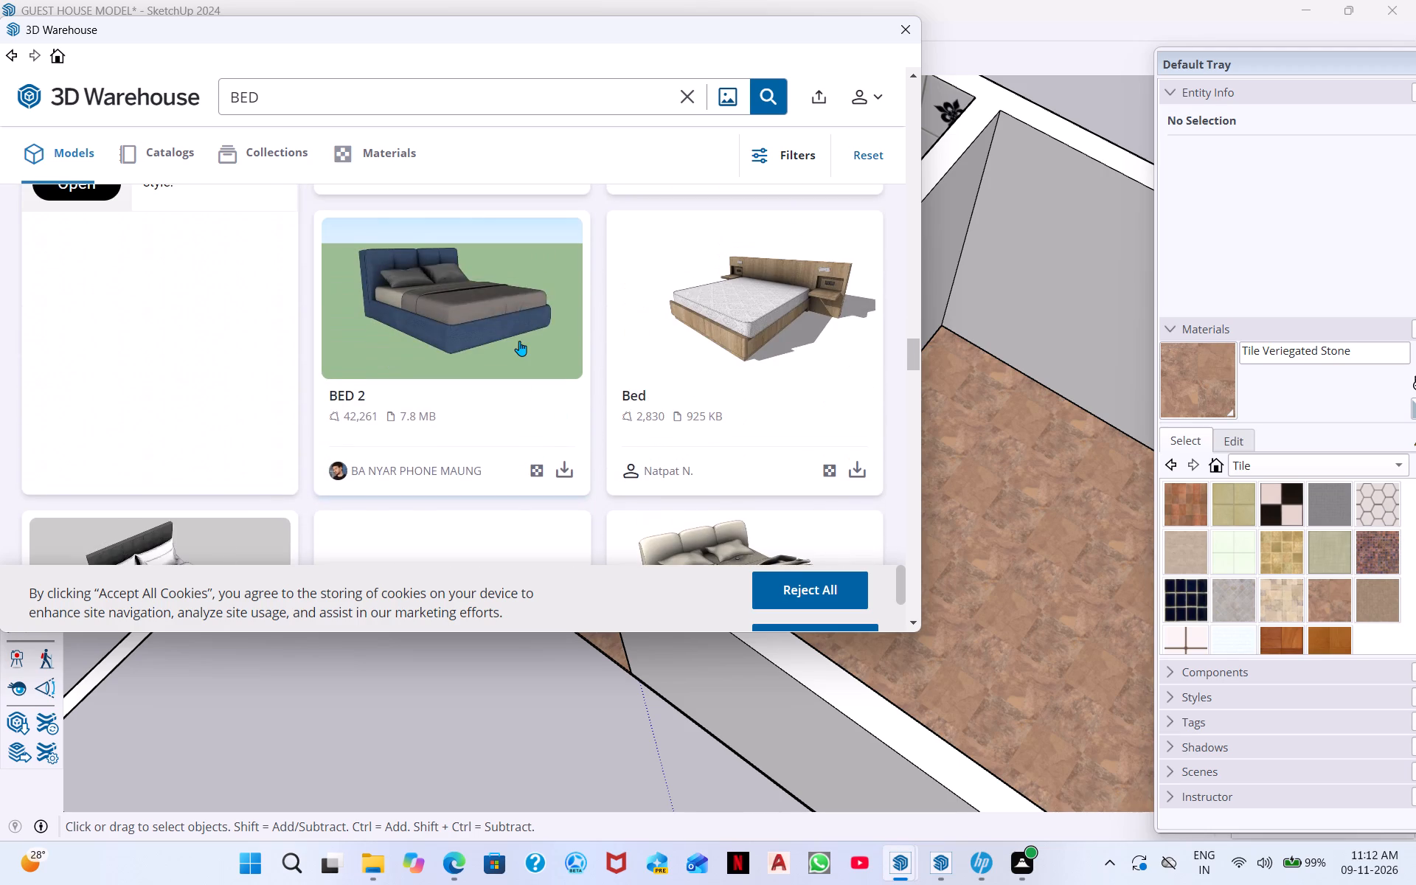
{"action": "scroll", "coordinate": [519, 341], "scroll_direction": "up", "scroll_amount": 1}
{"action": "scroll", "coordinate": [519, 341], "scroll_direction": "down", "scroll_amount": 7}
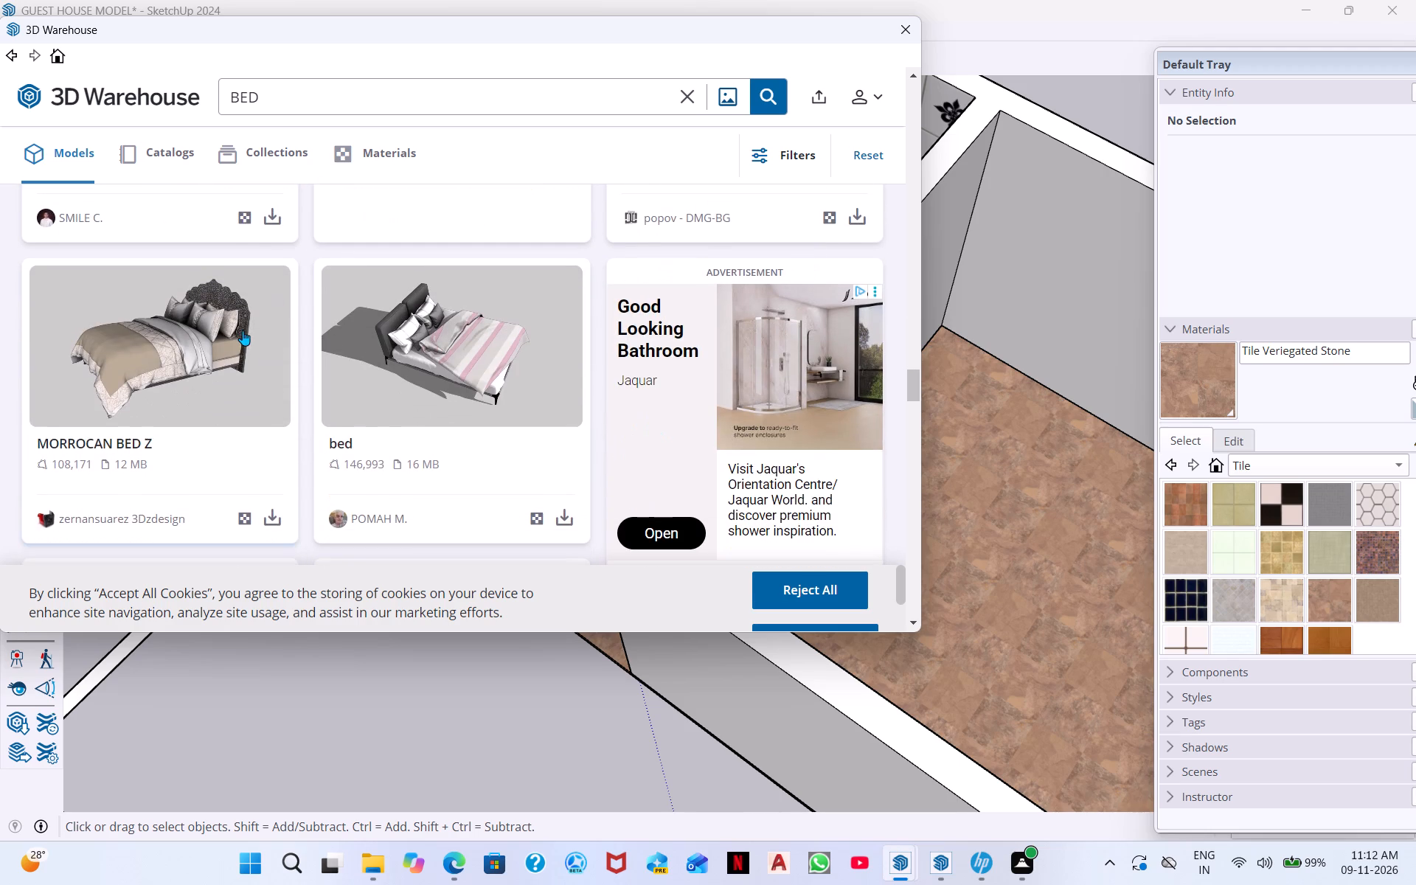
{"action": "scroll", "coordinate": [403, 404], "scroll_direction": "down", "scroll_amount": 2}
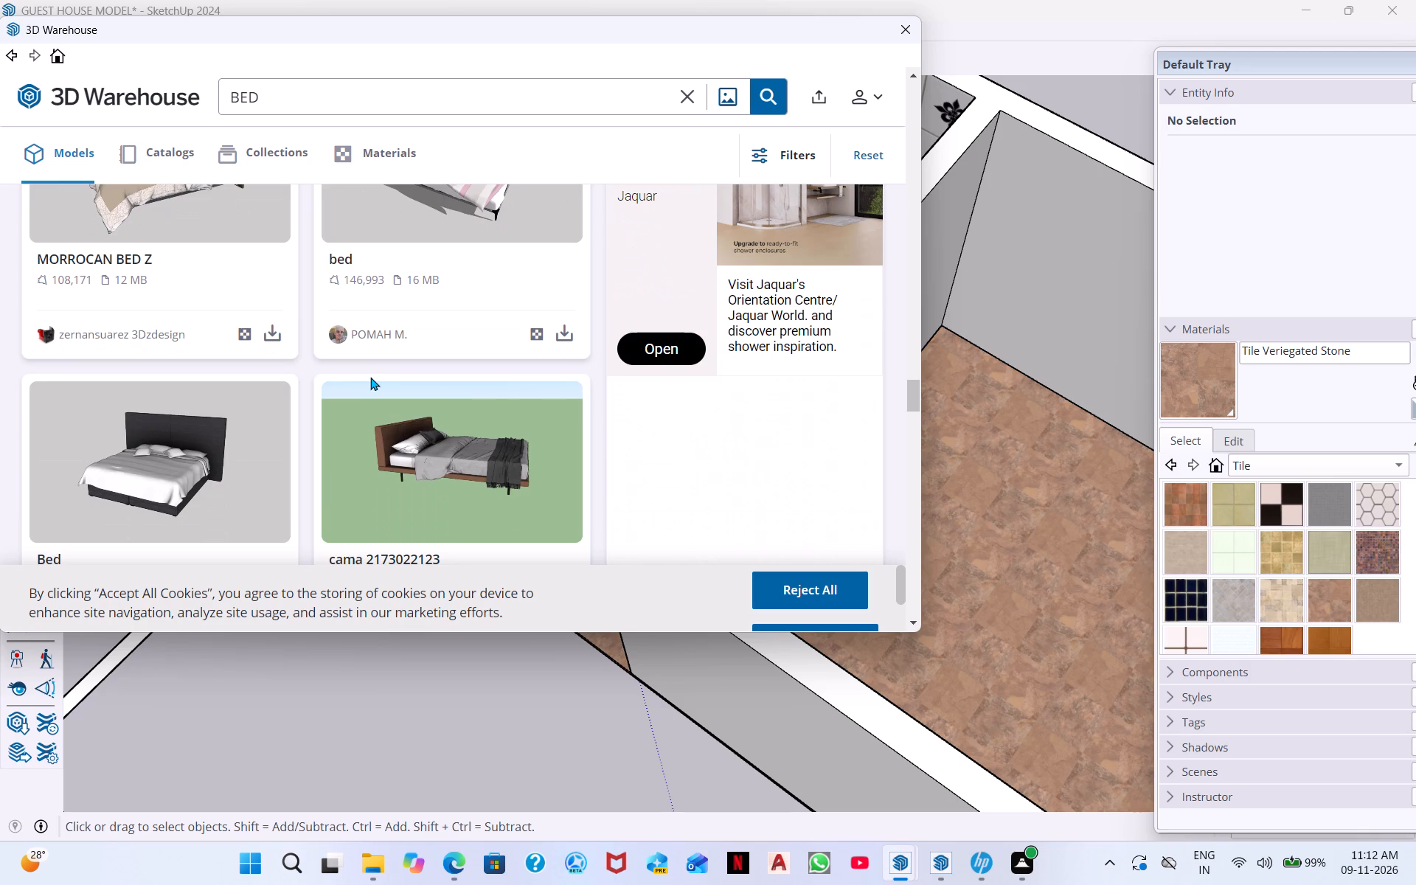
{"action": "scroll", "coordinate": [159, 259], "scroll_direction": "up", "scroll_amount": 4}
{"action": "scroll", "coordinate": [158, 260], "scroll_direction": "down", "scroll_amount": 4}
{"action": "scroll", "coordinate": [274, 231], "scroll_direction": "down", "scroll_amount": 2}
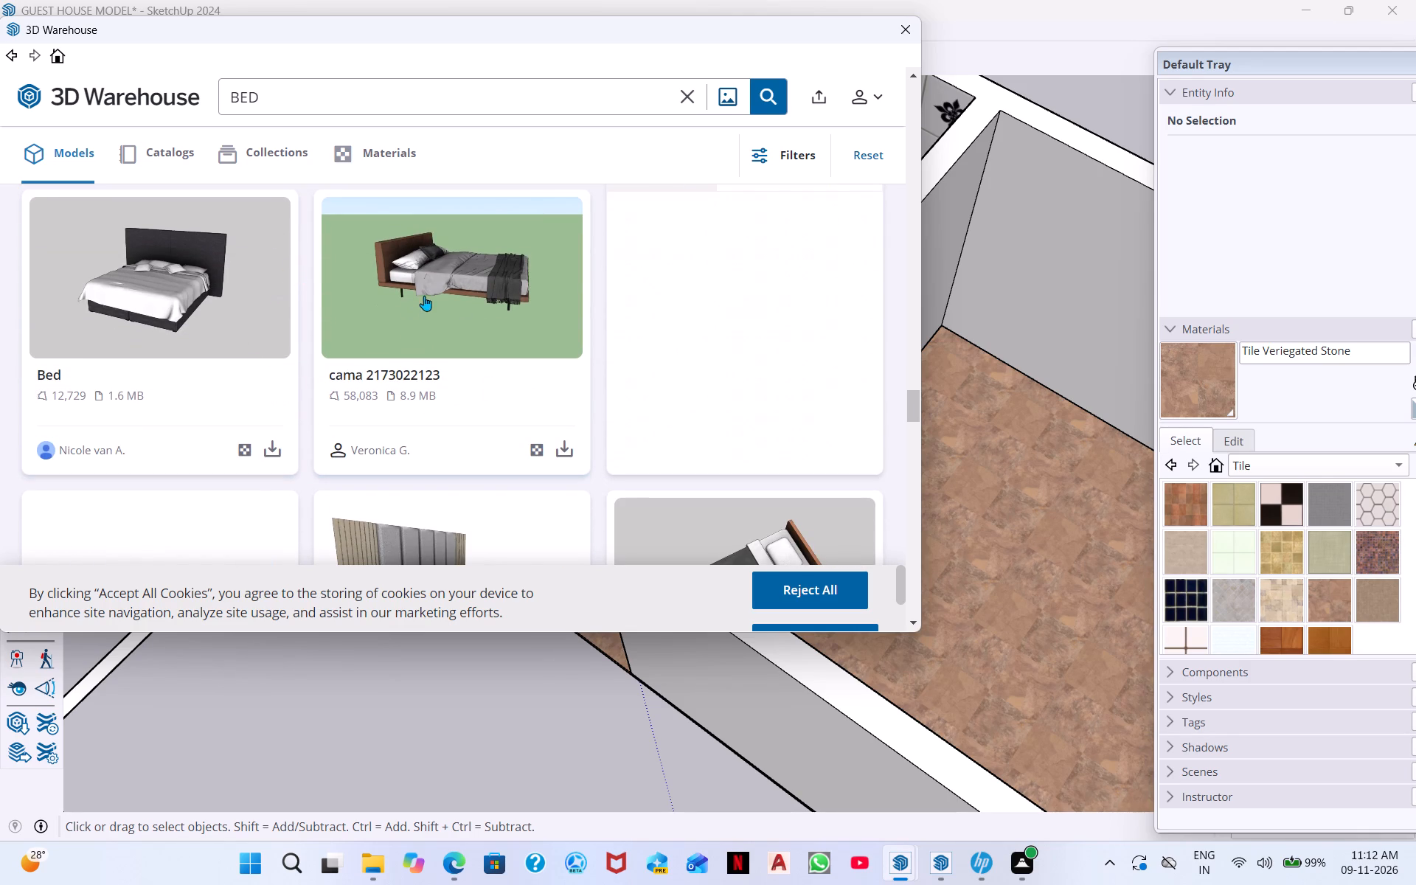
{"action": "scroll", "coordinate": [205, 385], "scroll_direction": "down", "scroll_amount": 4}
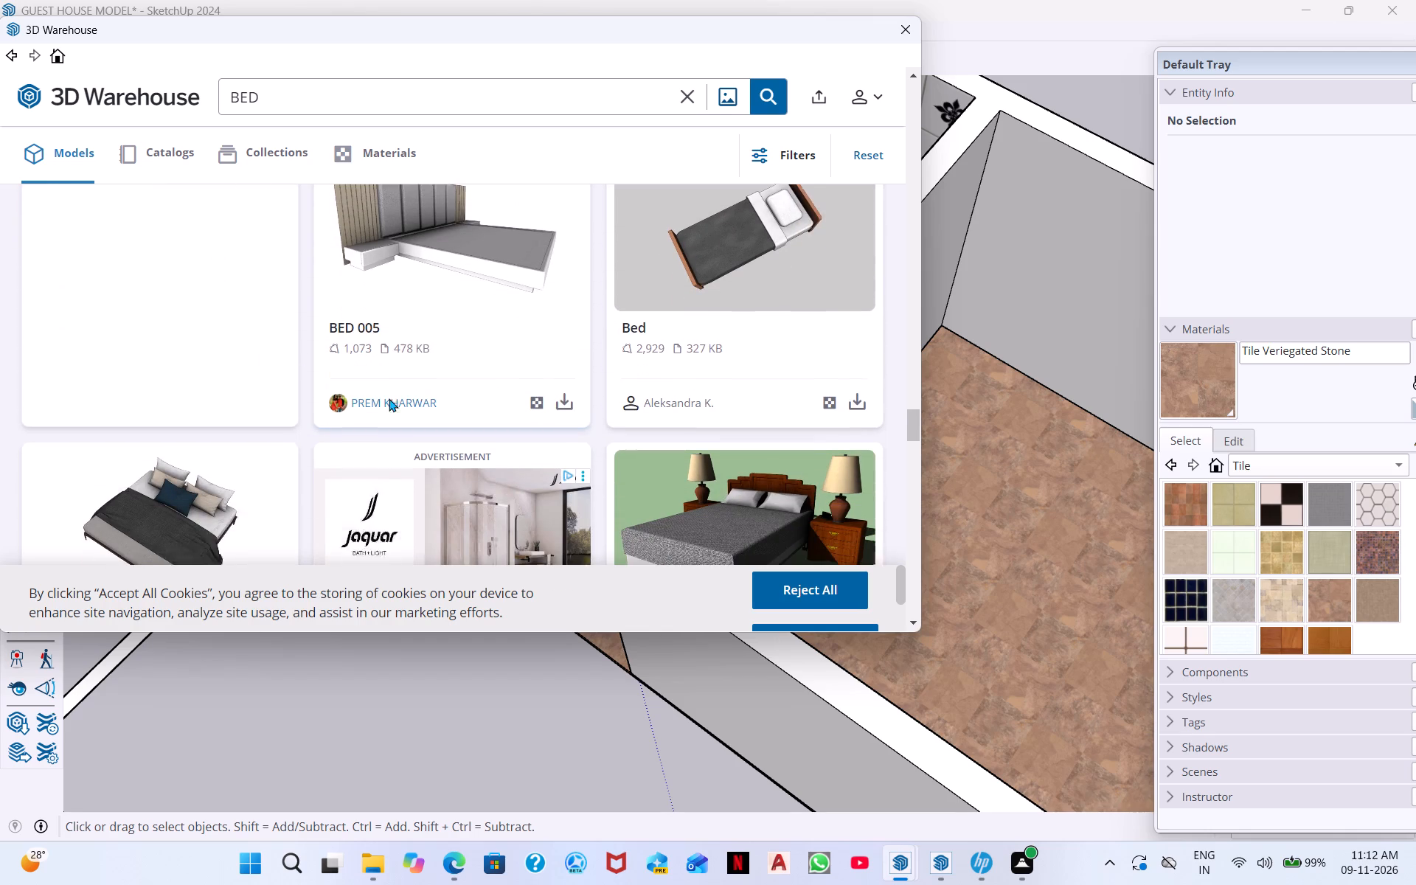
{"action": "scroll", "coordinate": [629, 305], "scroll_direction": "down", "scroll_amount": 3}
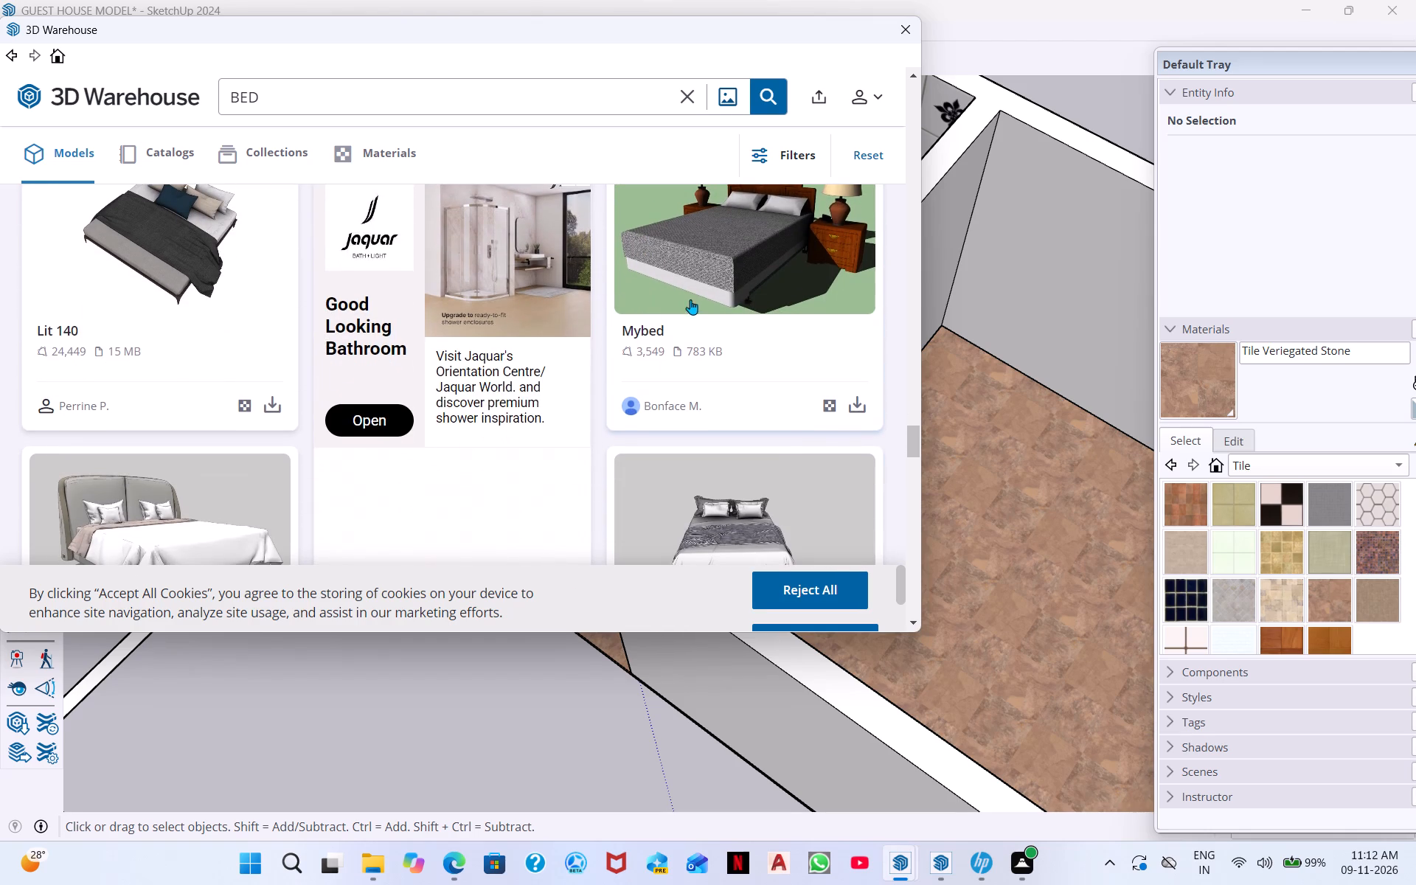
{"action": "scroll", "coordinate": [457, 445], "scroll_direction": "down", "scroll_amount": 4}
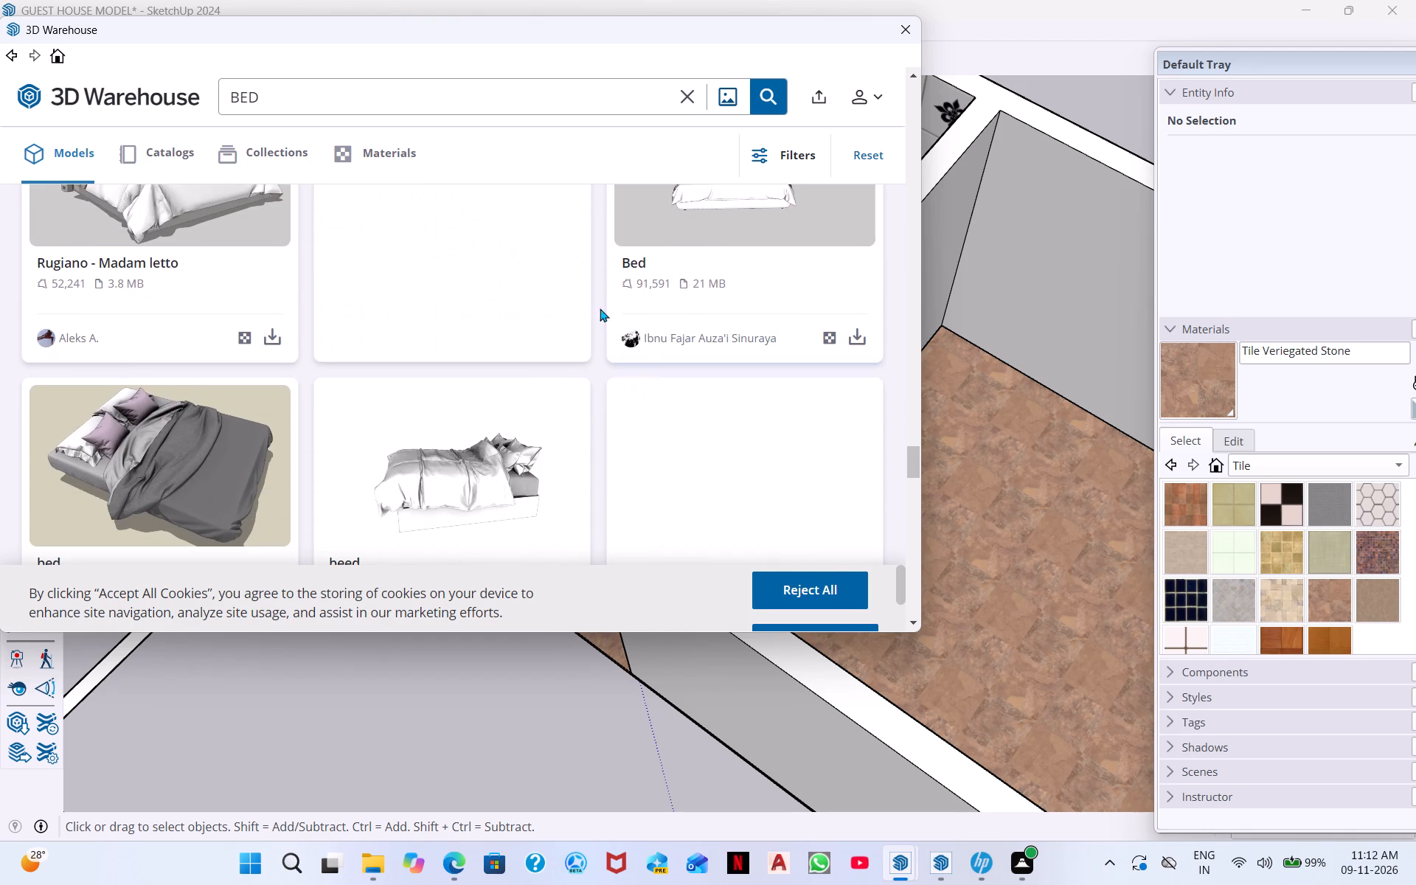
{"action": "scroll", "coordinate": [339, 364], "scroll_direction": "down", "scroll_amount": 3}
{"action": "scroll", "coordinate": [570, 342], "scroll_direction": "down", "scroll_amount": 3}
{"action": "scroll", "coordinate": [504, 326], "scroll_direction": "down", "scroll_amount": 3}
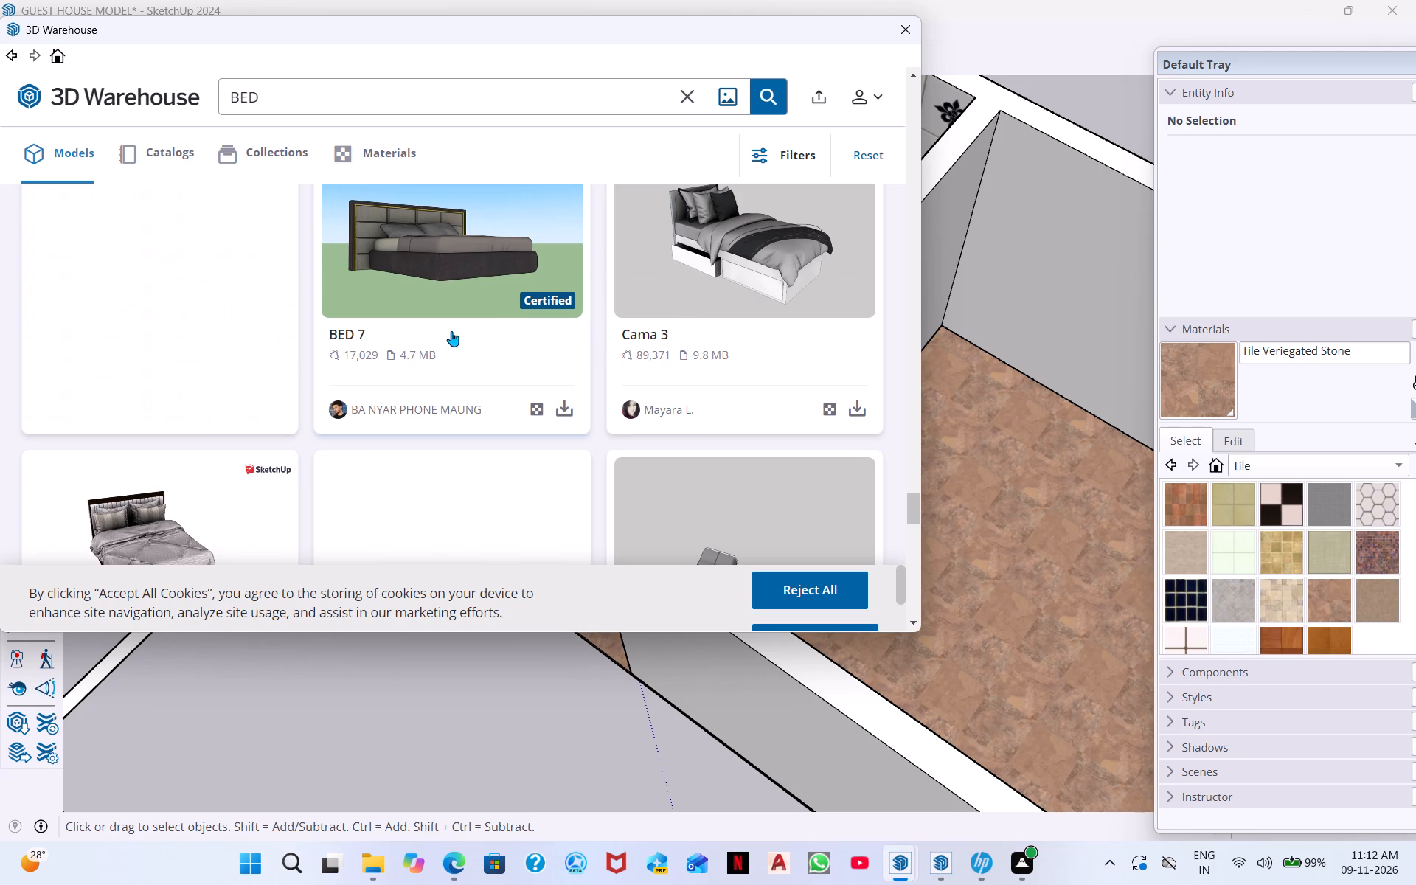
{"action": "scroll", "coordinate": [571, 327], "scroll_direction": "down", "scroll_amount": 2}
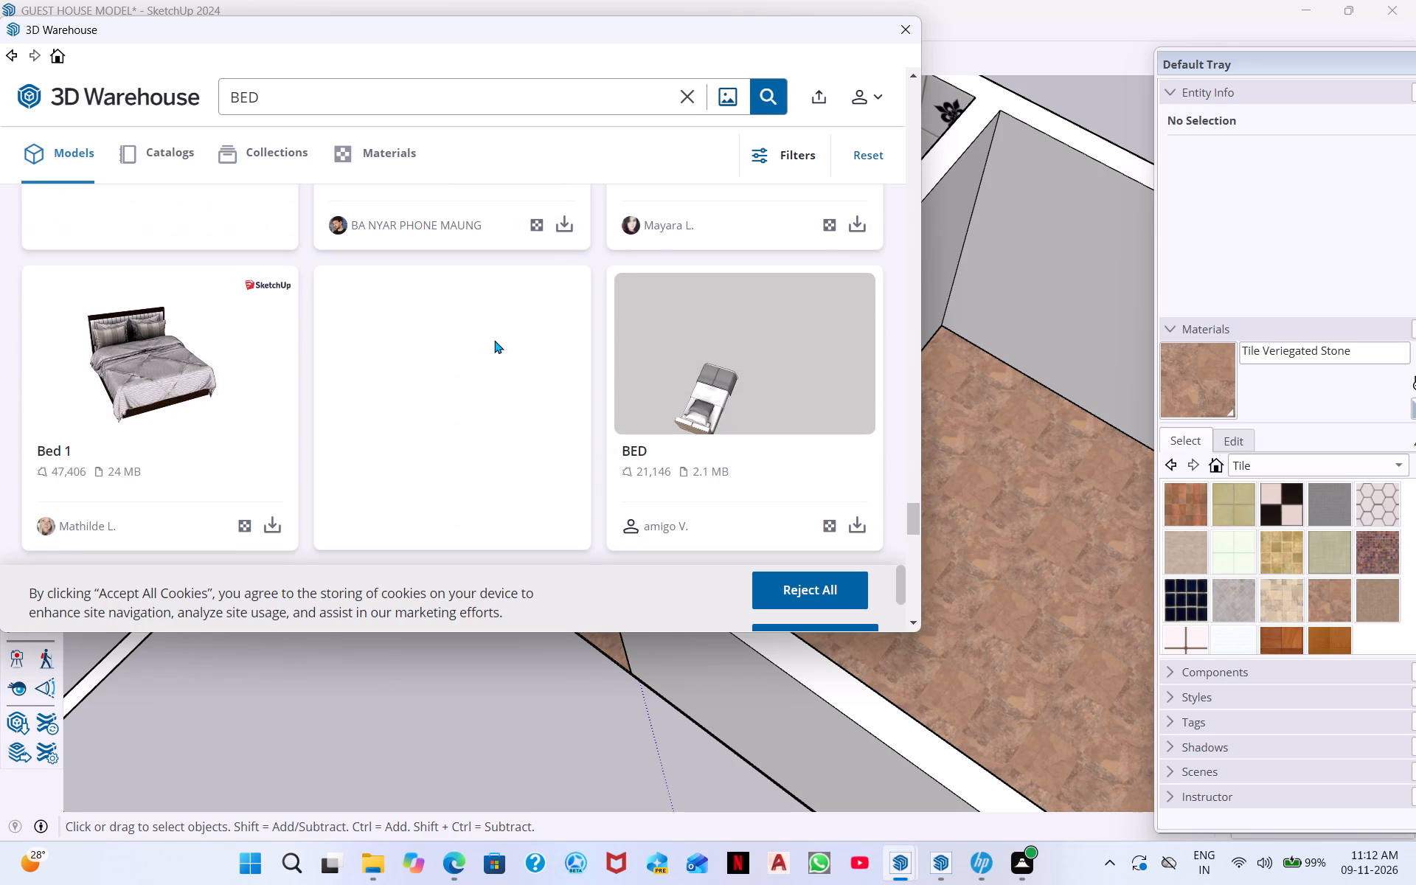
{"action": "scroll", "coordinate": [495, 341], "scroll_direction": "down", "scroll_amount": 2}
{"action": "scroll", "coordinate": [509, 329], "scroll_direction": "up", "scroll_amount": 3}
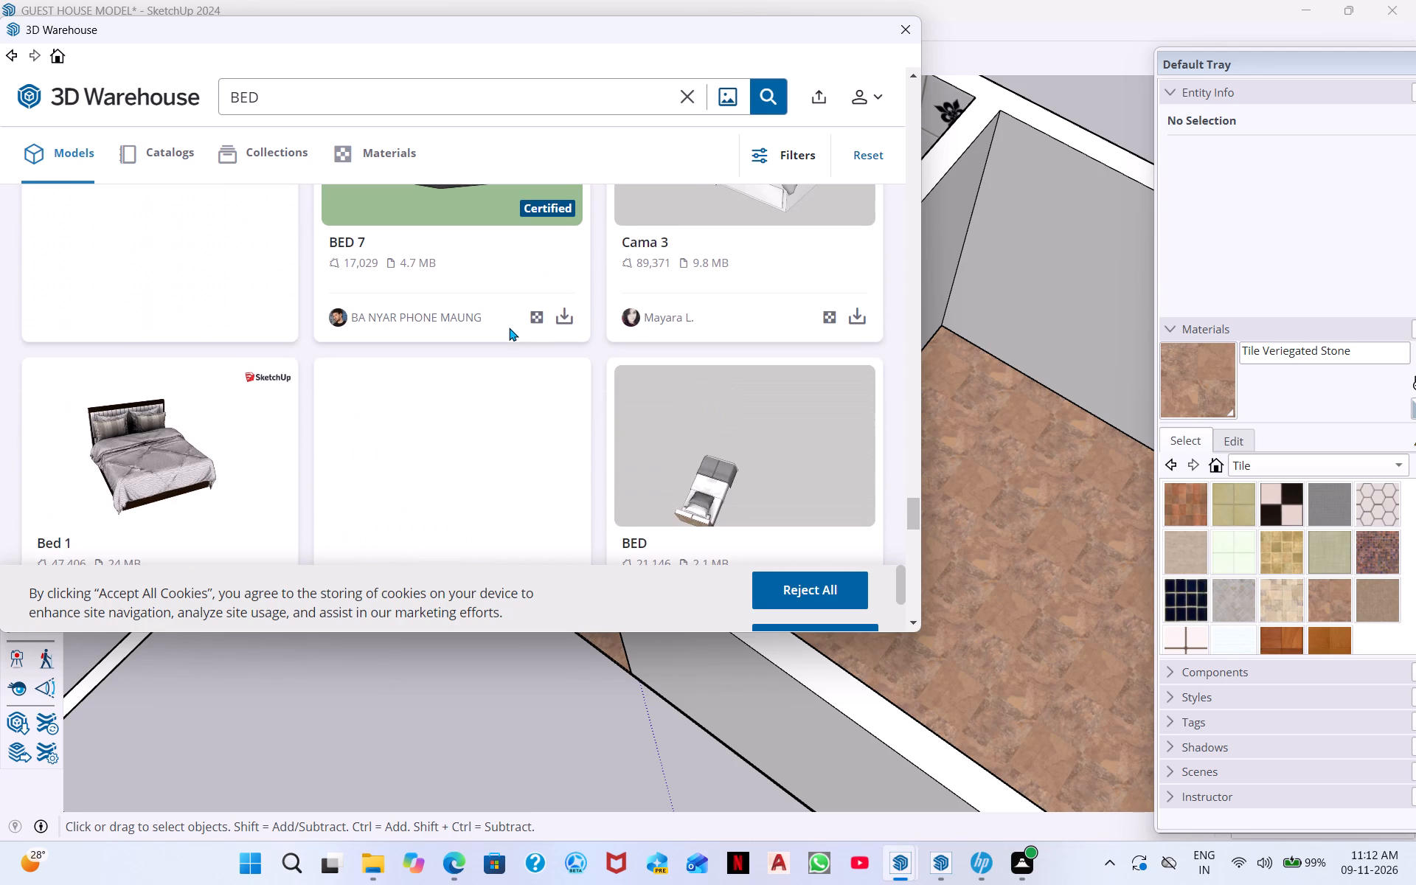
Load the BED 7 model directly into the guest house model and place it on the stone-tiled floor of the room beside the patterned-tile bathroom.
{"action": "double_click", "coordinate": [565, 319]}
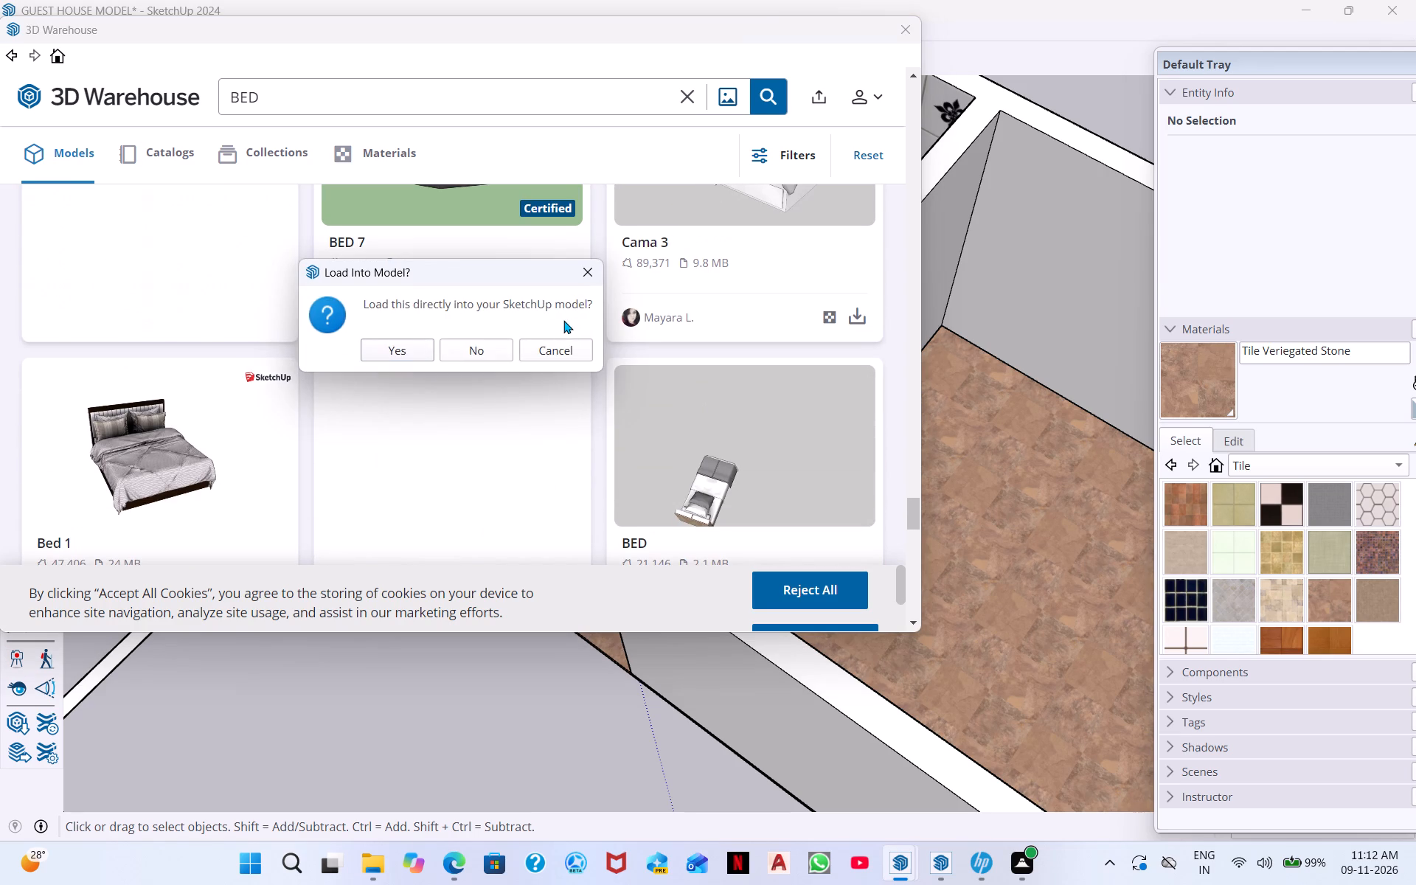
{"action": "double_click", "coordinate": [414, 352]}
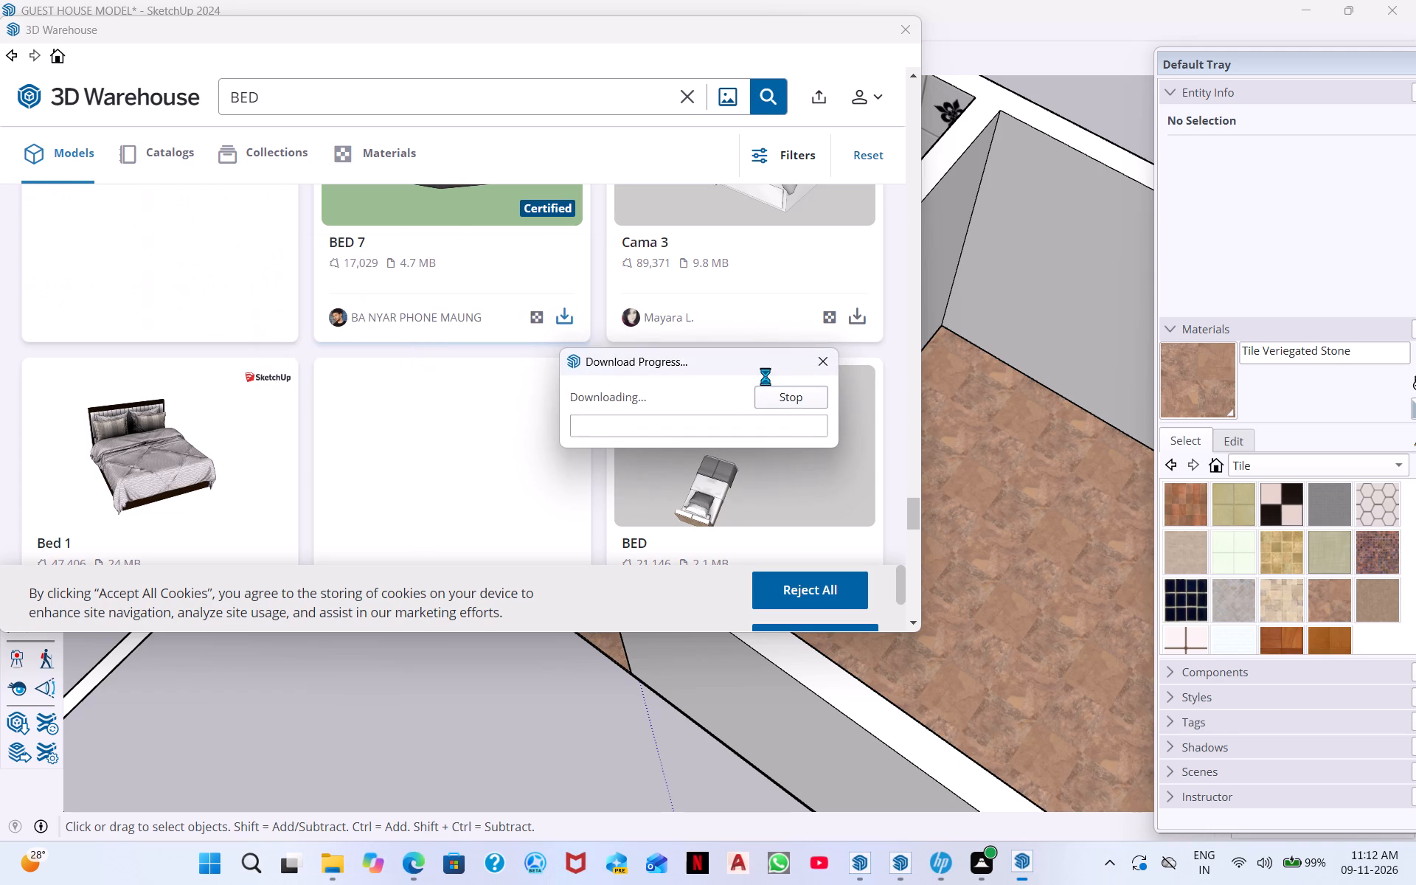
{"action": "scroll", "coordinate": [975, 391], "scroll_direction": "up", "scroll_amount": 1}
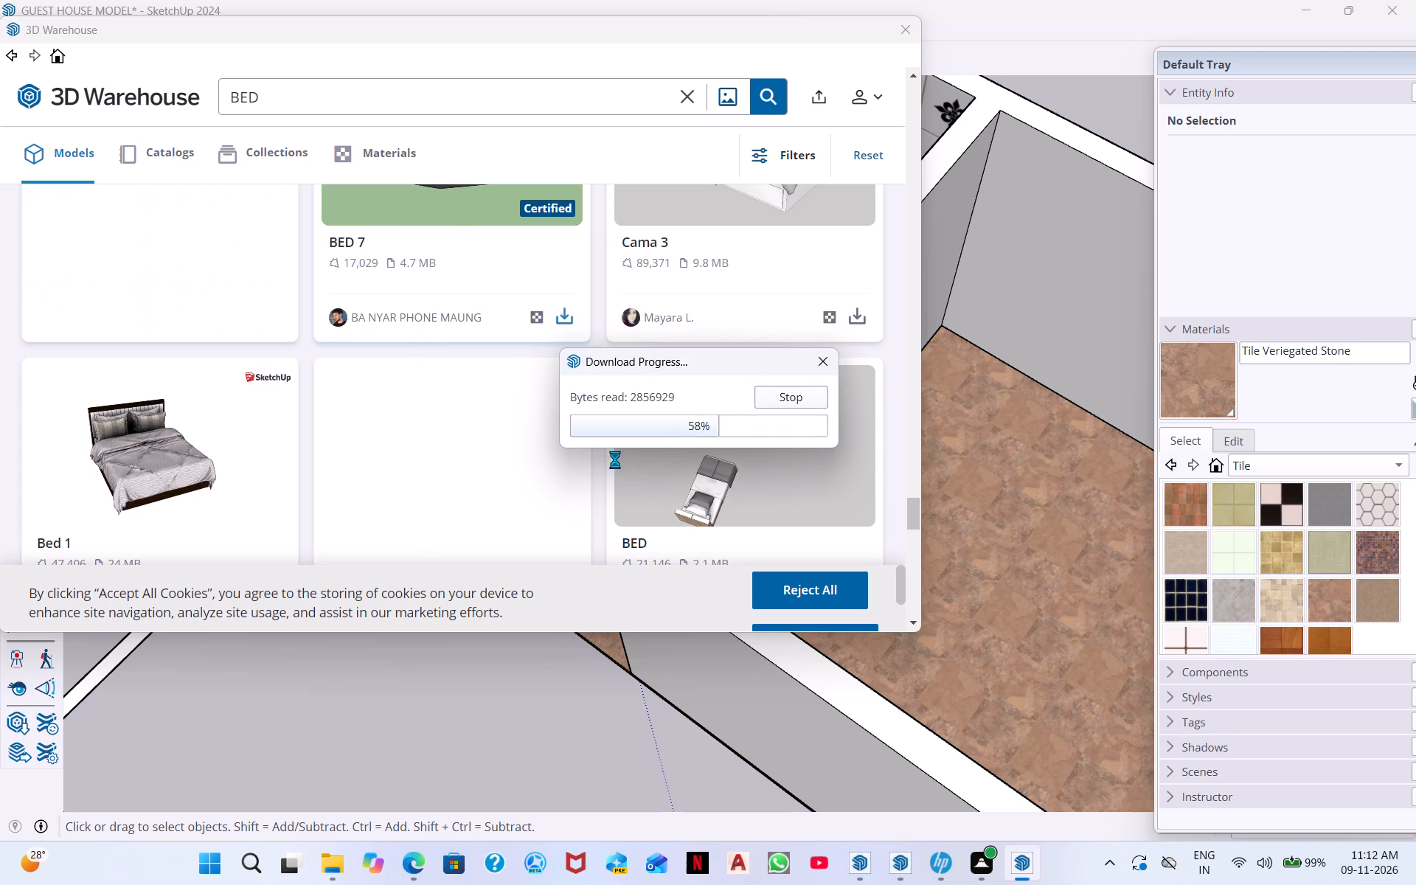
{"action": "scroll", "coordinate": [486, 289], "scroll_direction": "up", "scroll_amount": 1}
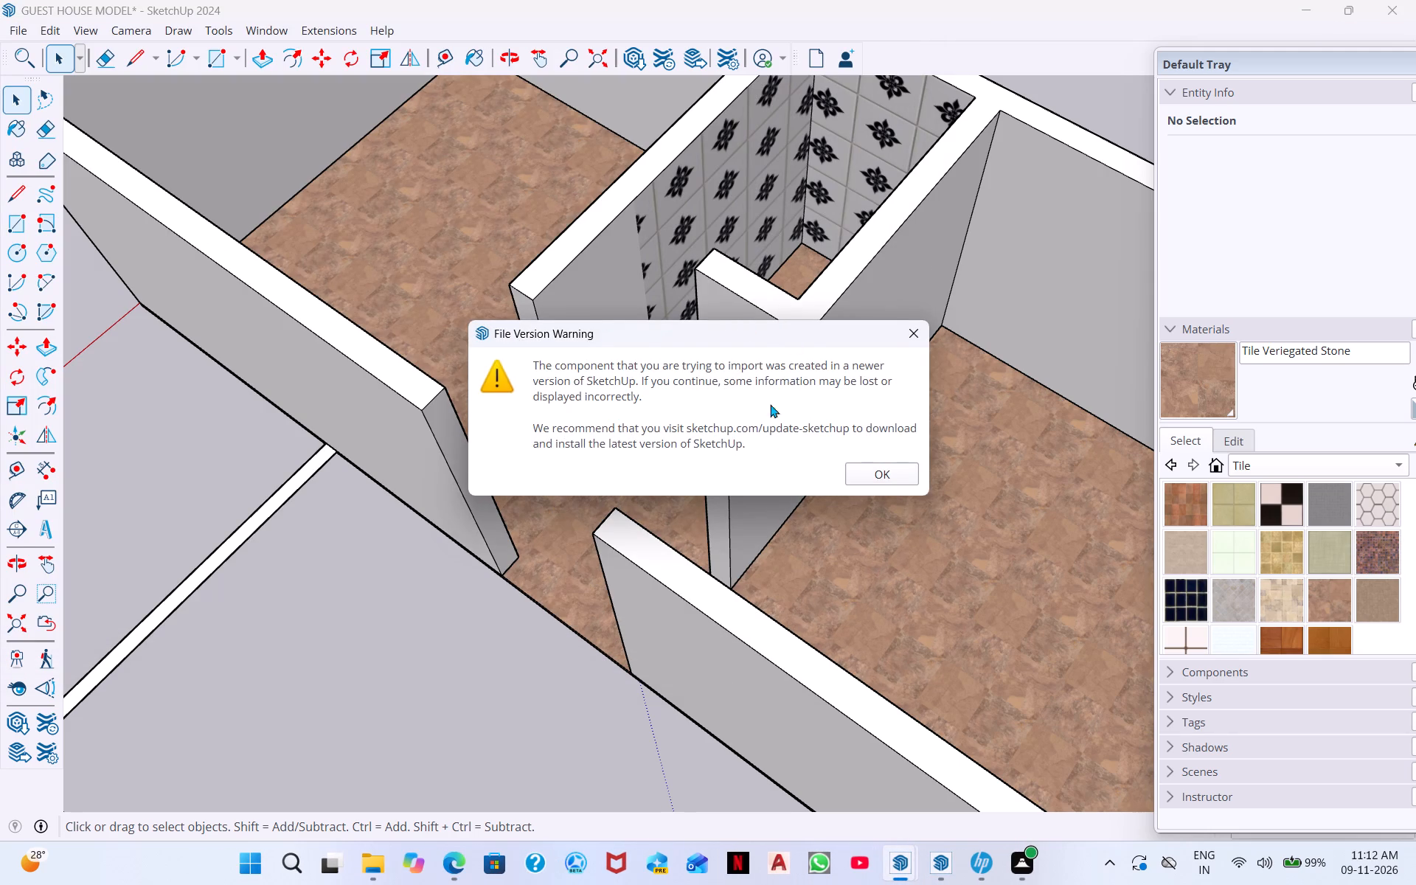
{"action": "left_click", "coordinate": [867, 471]}
{"action": "scroll", "coordinate": [416, 242], "scroll_direction": "down", "scroll_amount": 1}
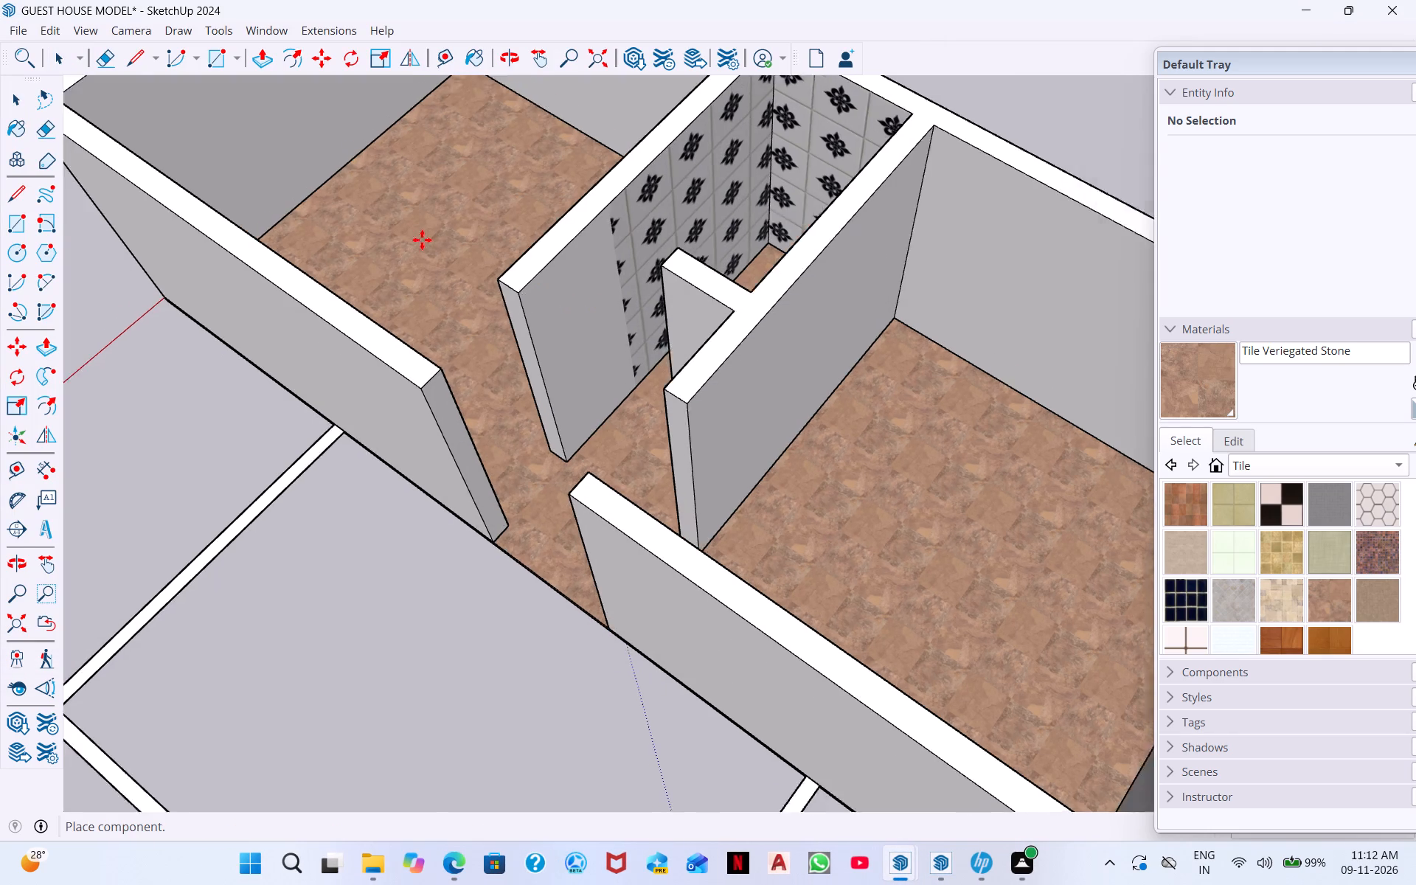
{"action": "scroll", "coordinate": [422, 240], "scroll_direction": "down", "scroll_amount": 6}
{"action": "left_click", "coordinate": [428, 247]}
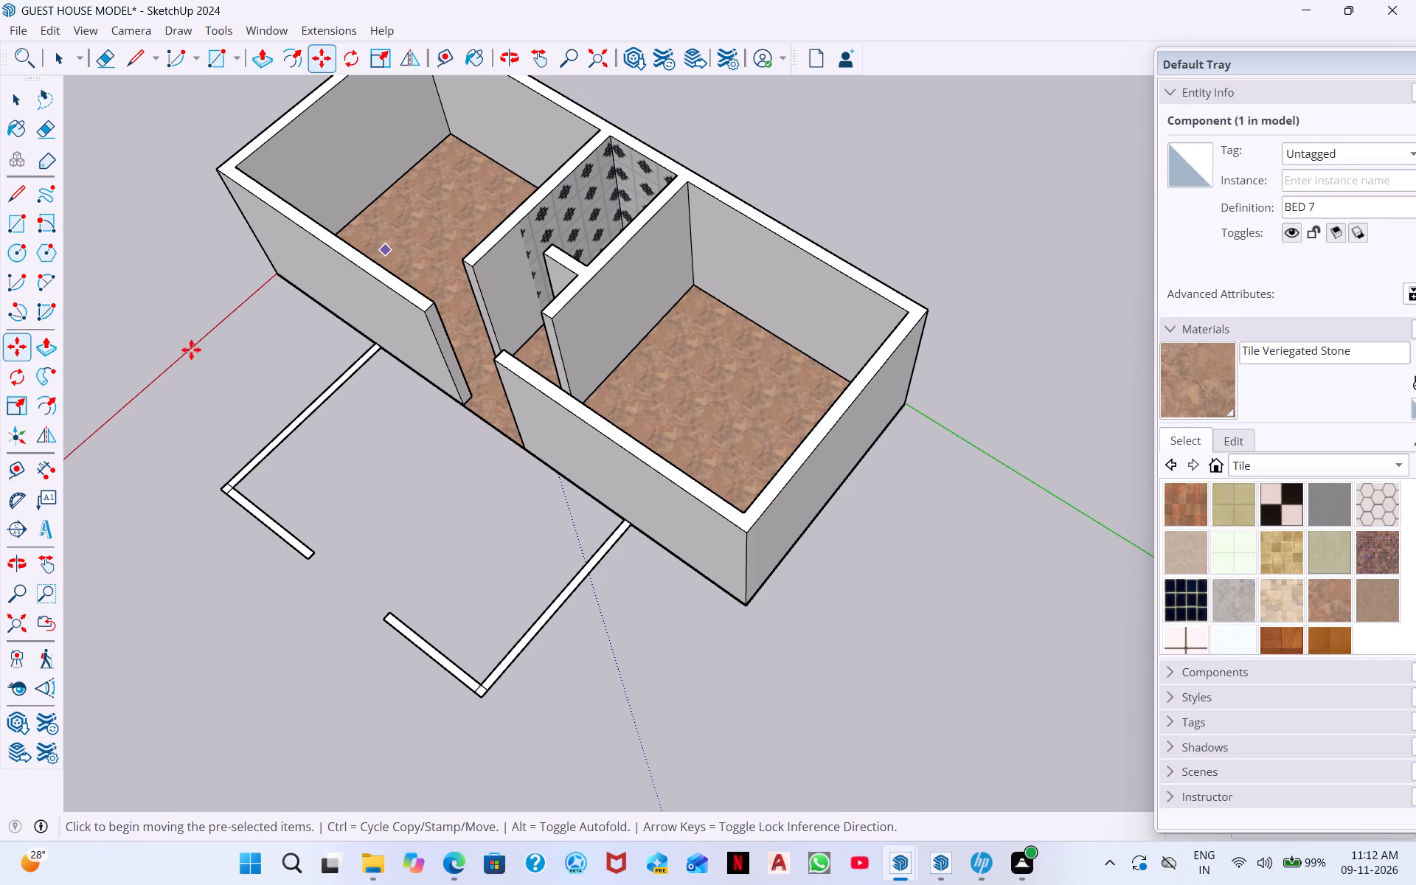
Move the BED 7 component back into the stone-tiled room beside the patterned-tile bathroom.
{"action": "left_click", "coordinate": [166, 381]}
{"action": "left_click", "coordinate": [233, 428]}
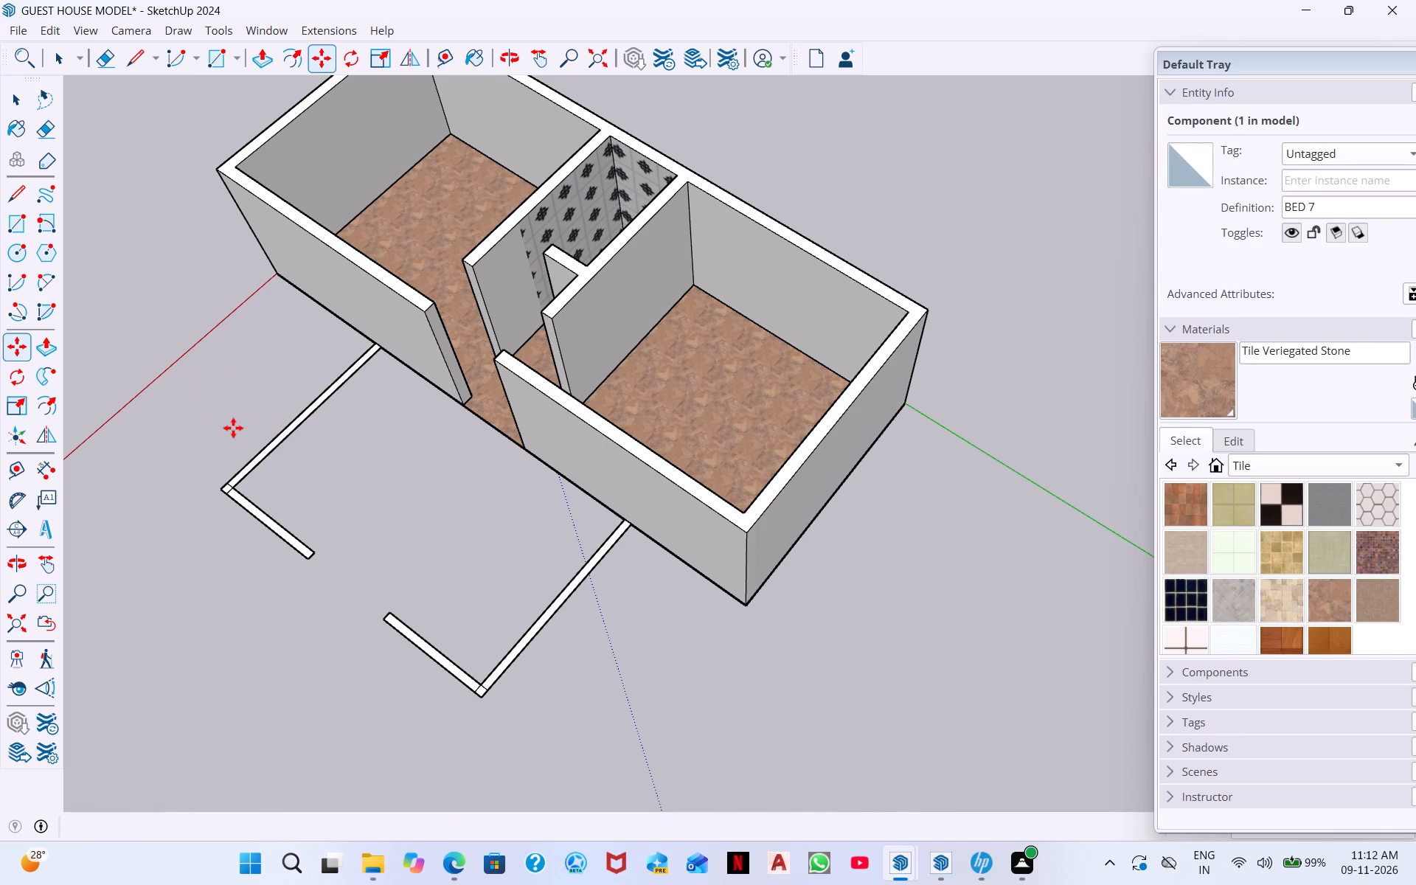
{"action": "left_click_drag", "start_coordinate": [234, 416], "coordinate": [149, 348]}
{"action": "double_click", "coordinate": [161, 348]}
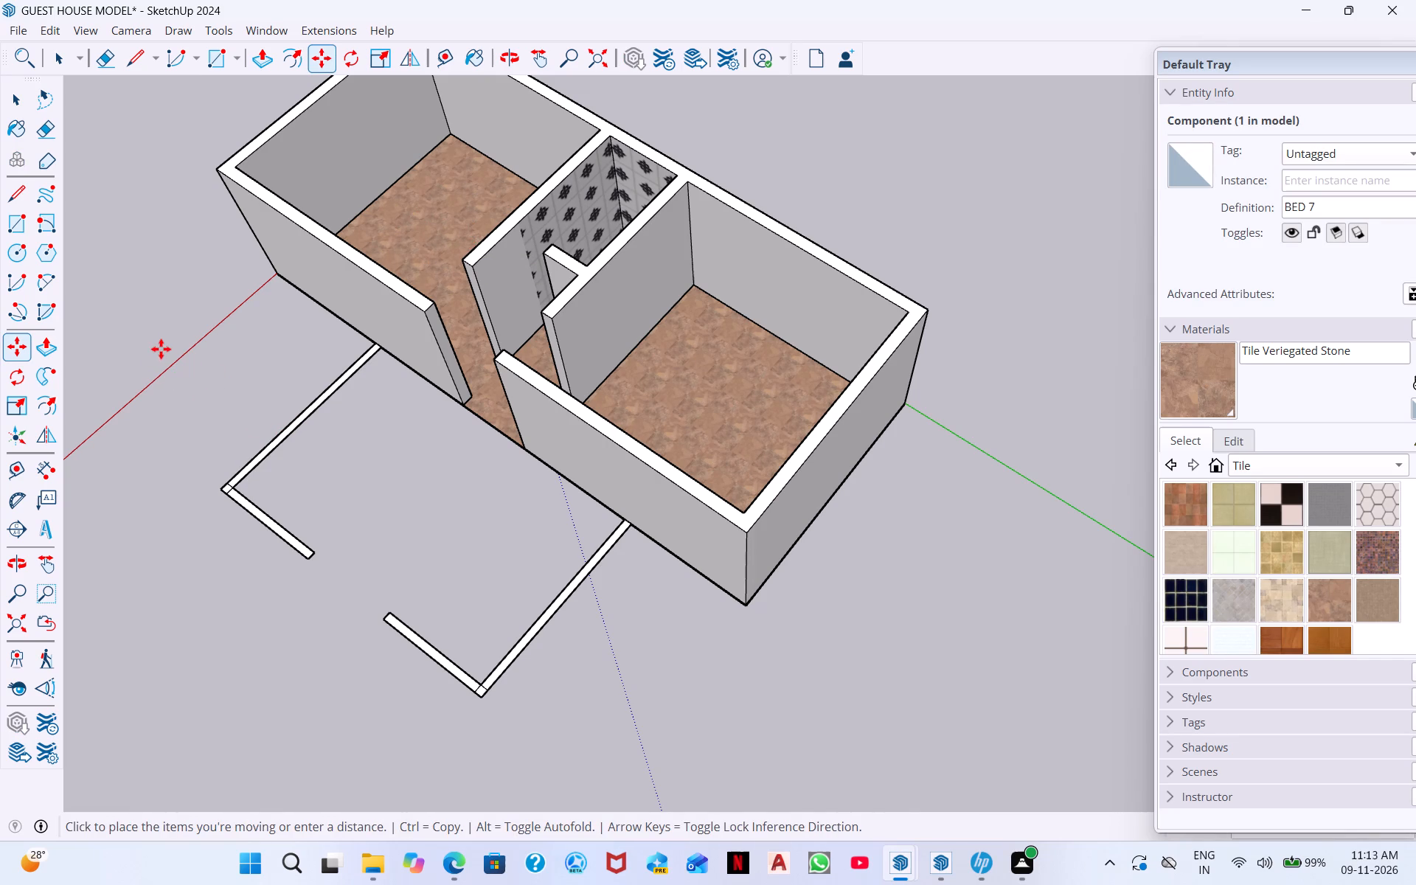
{"action": "scroll", "coordinate": [166, 347], "scroll_direction": "down", "scroll_amount": 8}
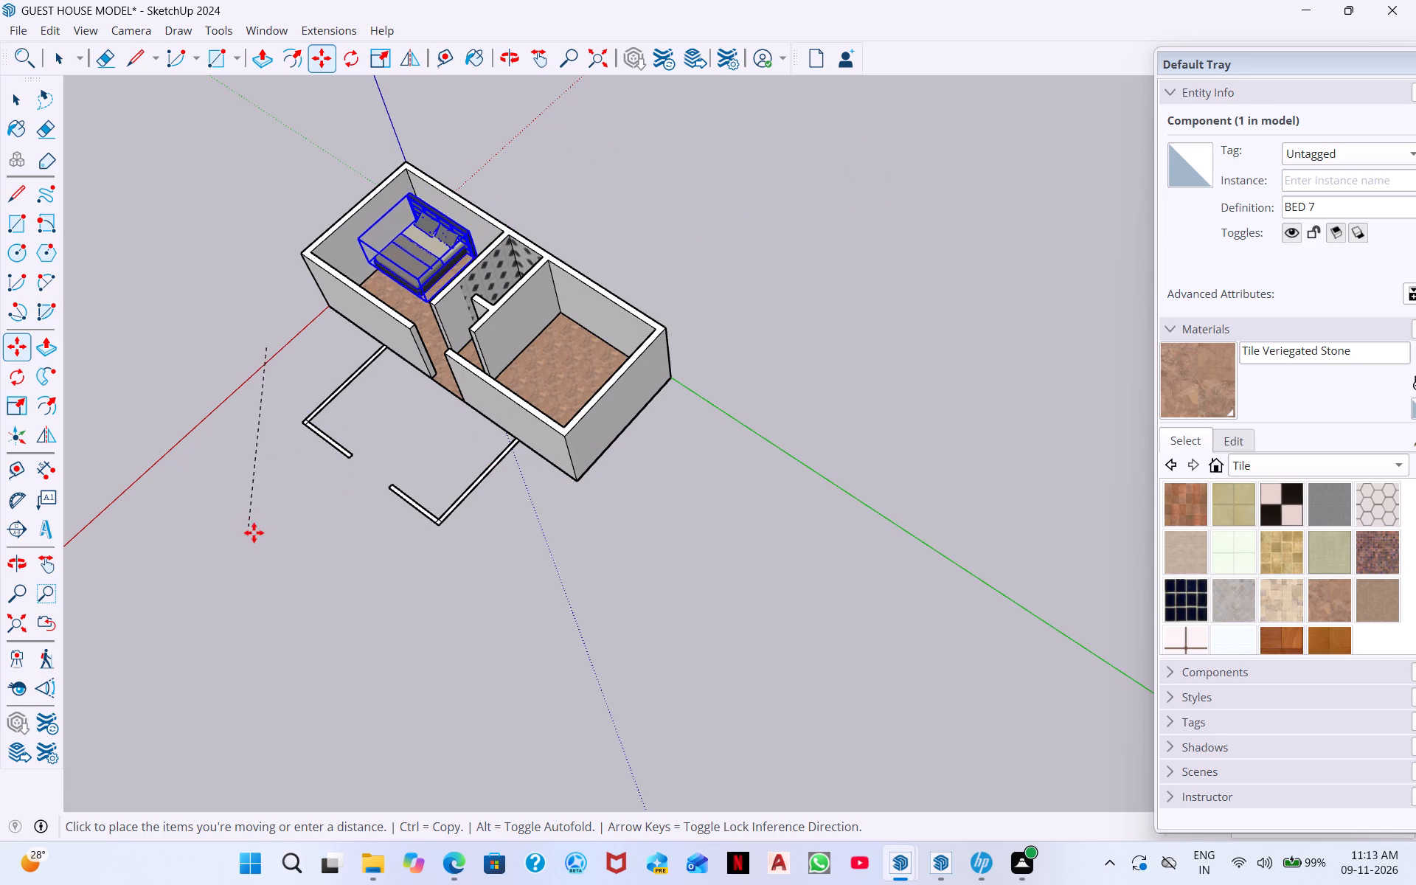
{"action": "scroll", "coordinate": [262, 536], "scroll_direction": "up", "scroll_amount": 13}
{"action": "scroll", "coordinate": [255, 518], "scroll_direction": "down", "scroll_amount": 8}
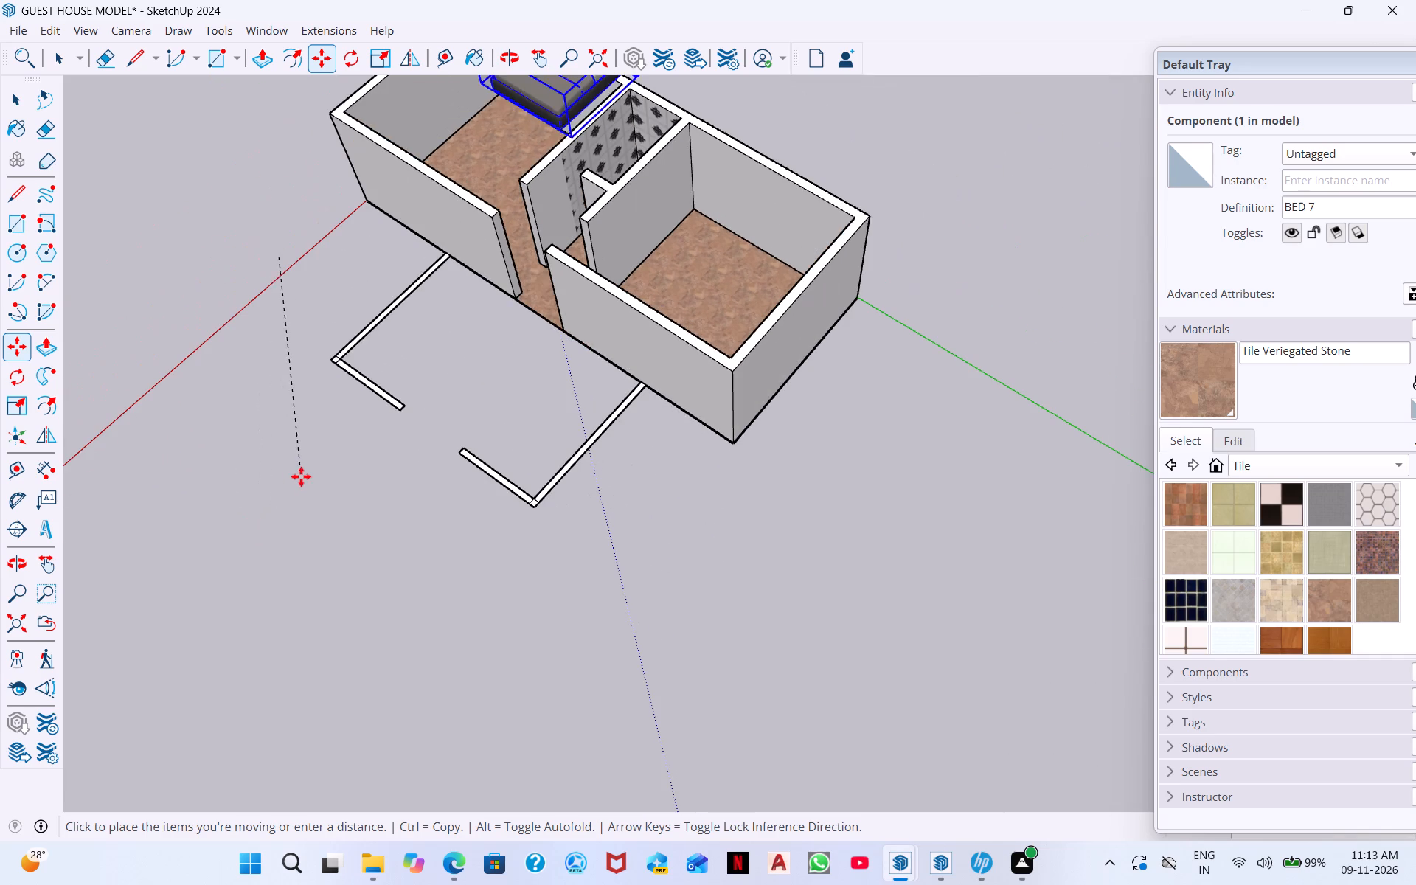
{"action": "scroll", "coordinate": [245, 505], "scroll_direction": "up", "scroll_amount": 1}
{"action": "scroll", "coordinate": [239, 514], "scroll_direction": "down", "scroll_amount": 2}
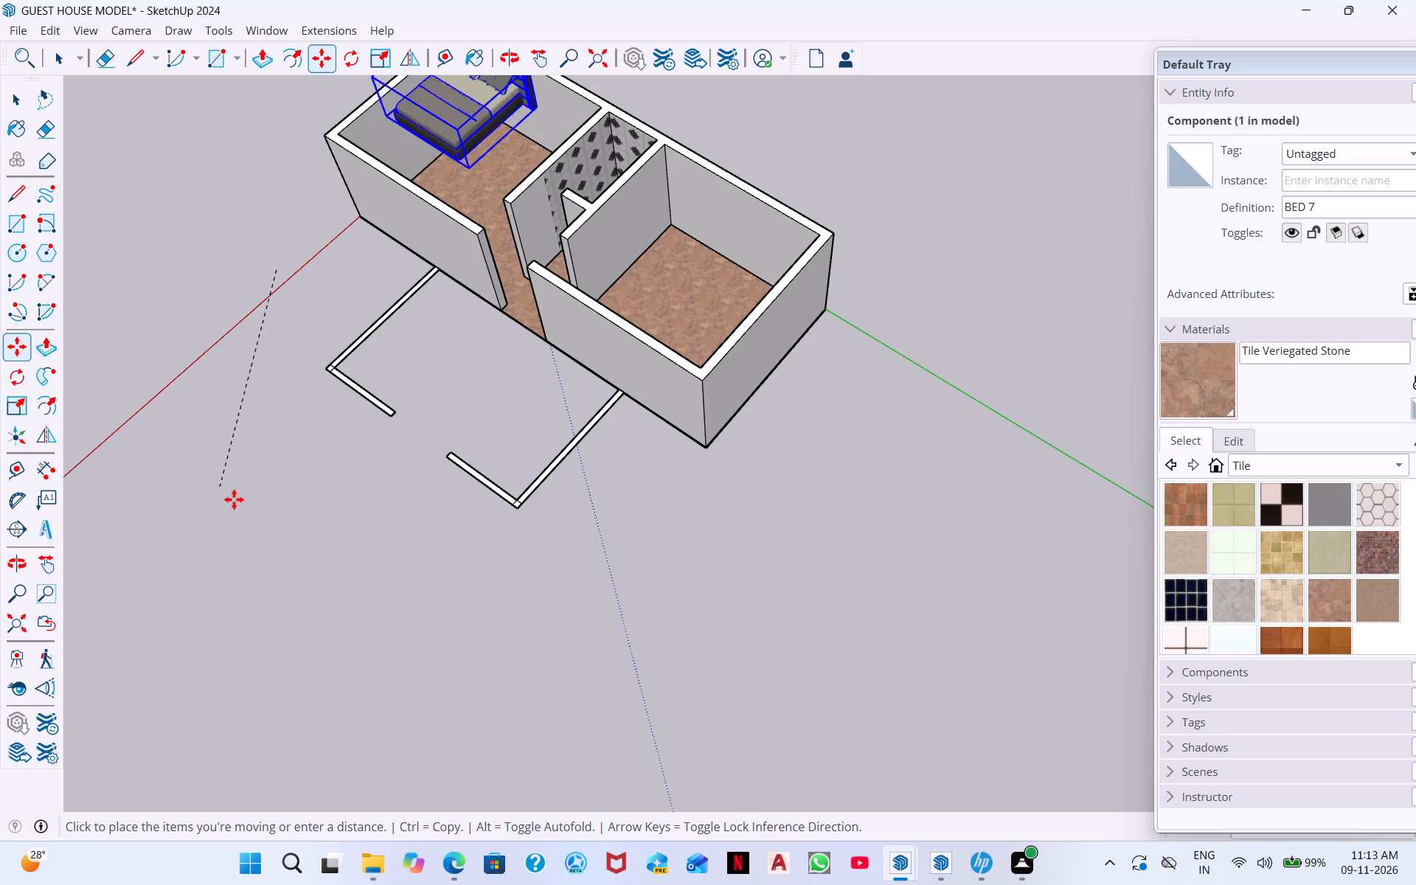
{"action": "left_click", "coordinate": [235, 522]}
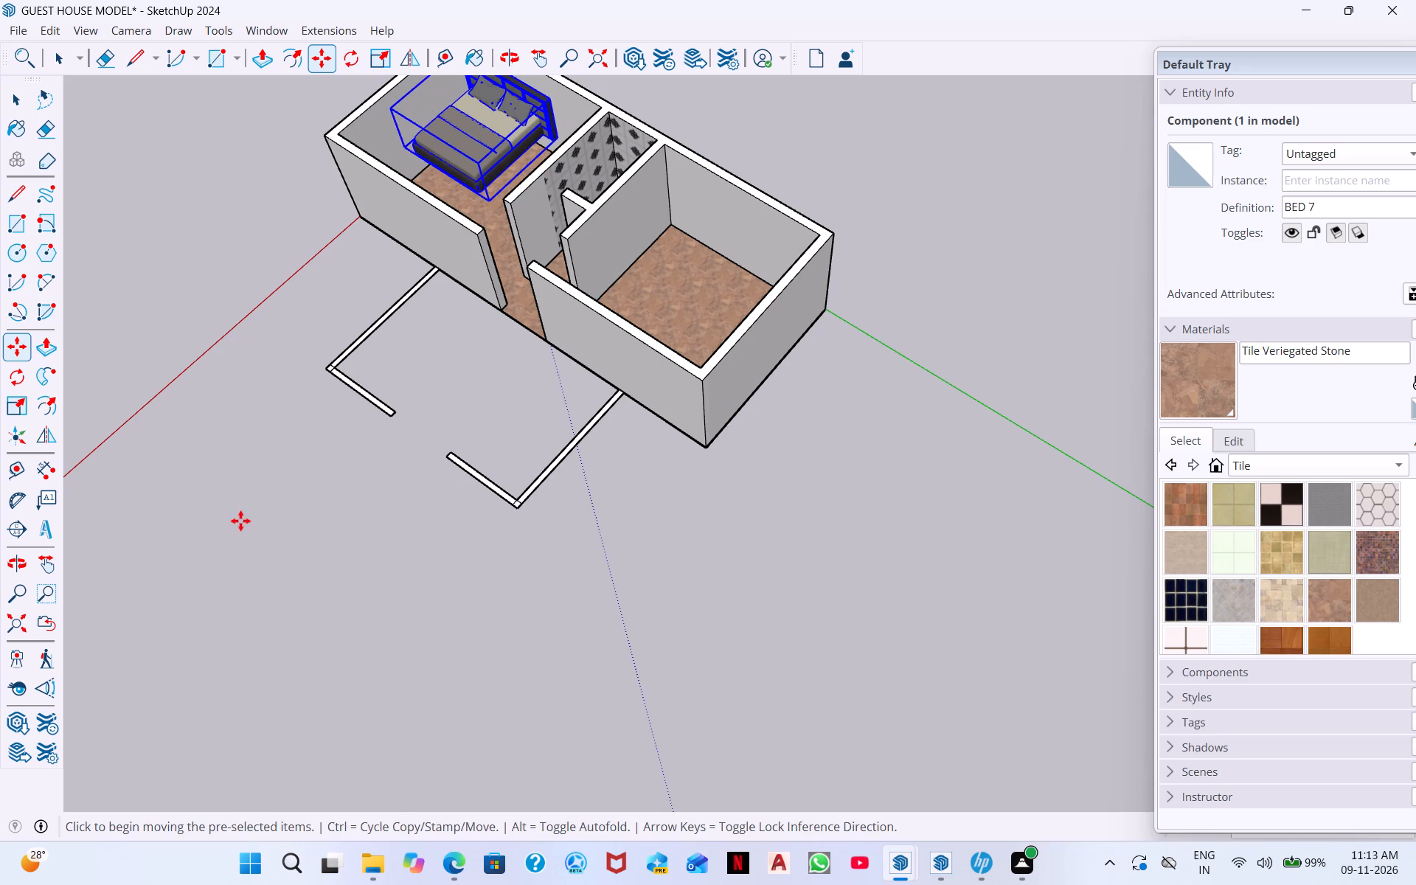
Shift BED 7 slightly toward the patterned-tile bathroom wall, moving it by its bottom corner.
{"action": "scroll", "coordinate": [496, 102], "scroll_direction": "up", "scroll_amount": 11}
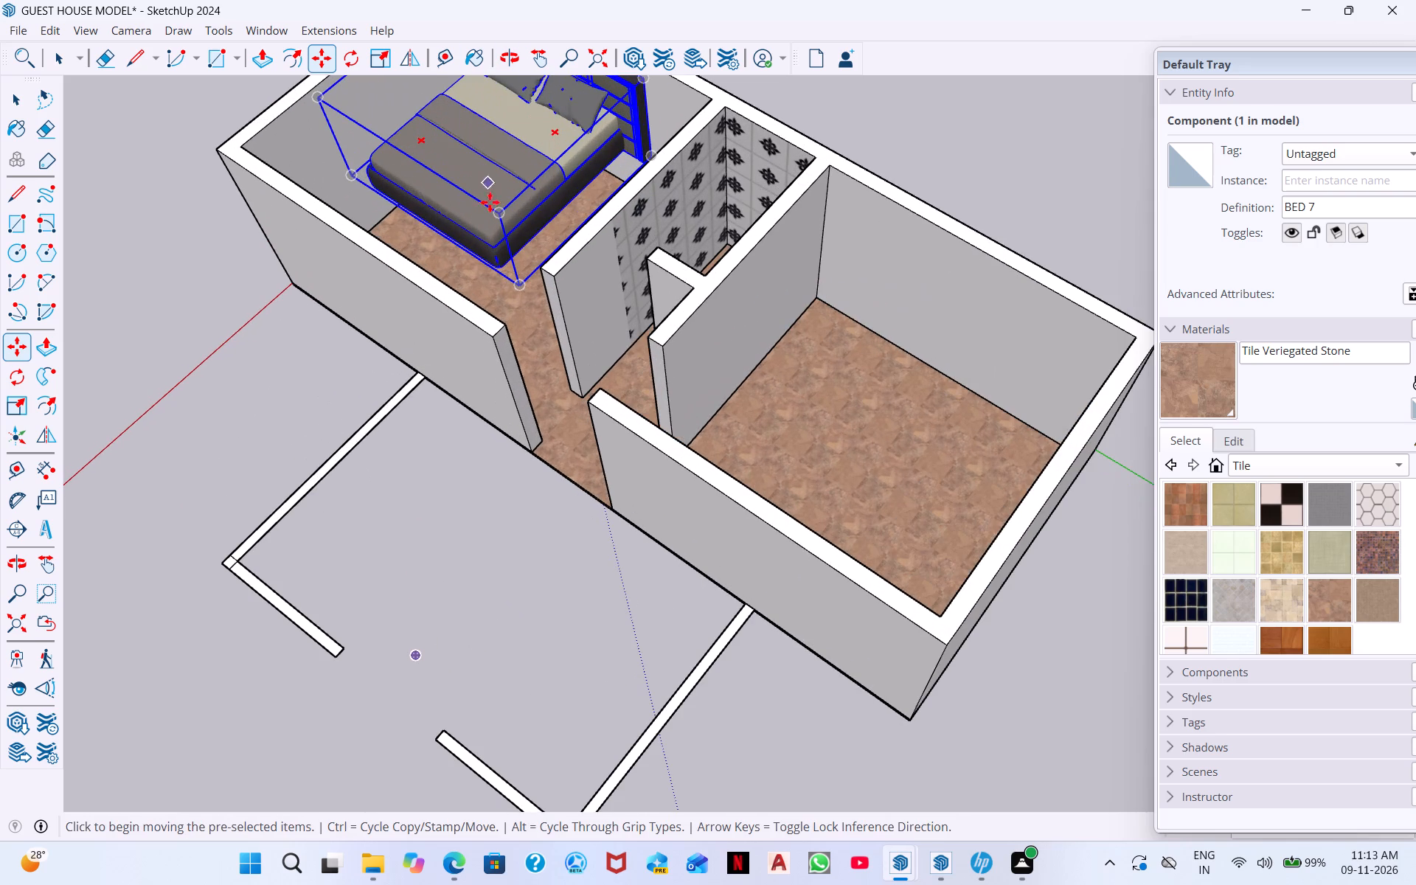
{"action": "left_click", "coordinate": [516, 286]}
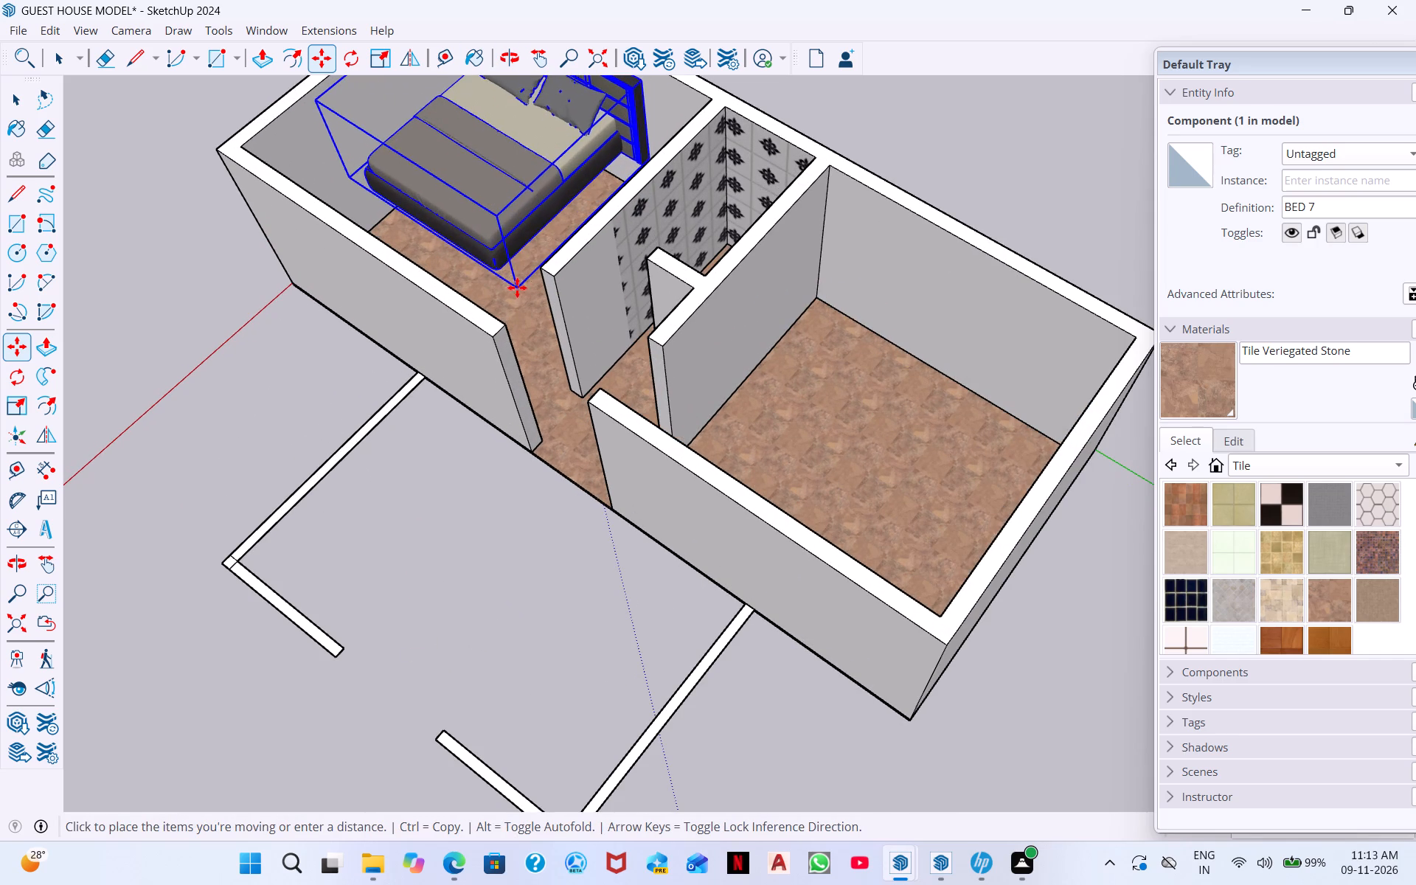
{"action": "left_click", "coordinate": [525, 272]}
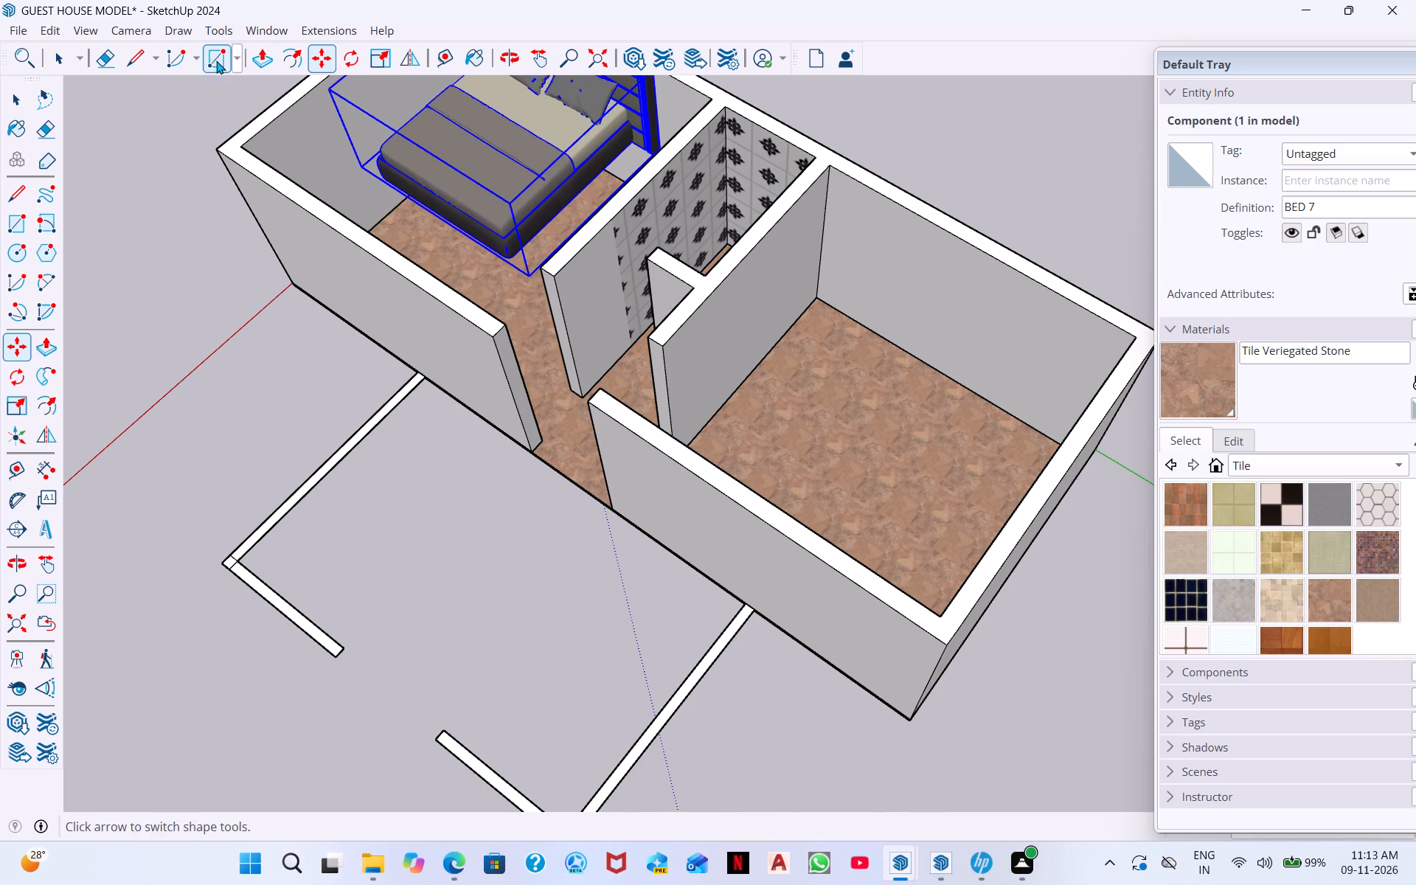
Move BED 7 out of the room to the open area outside the house, beside the room's outer wall near the red axis.
{"action": "scroll", "coordinate": [381, 89], "scroll_direction": "down", "scroll_amount": 20}
{"action": "scroll", "coordinate": [381, 89], "scroll_direction": "down", "scroll_amount": 1}
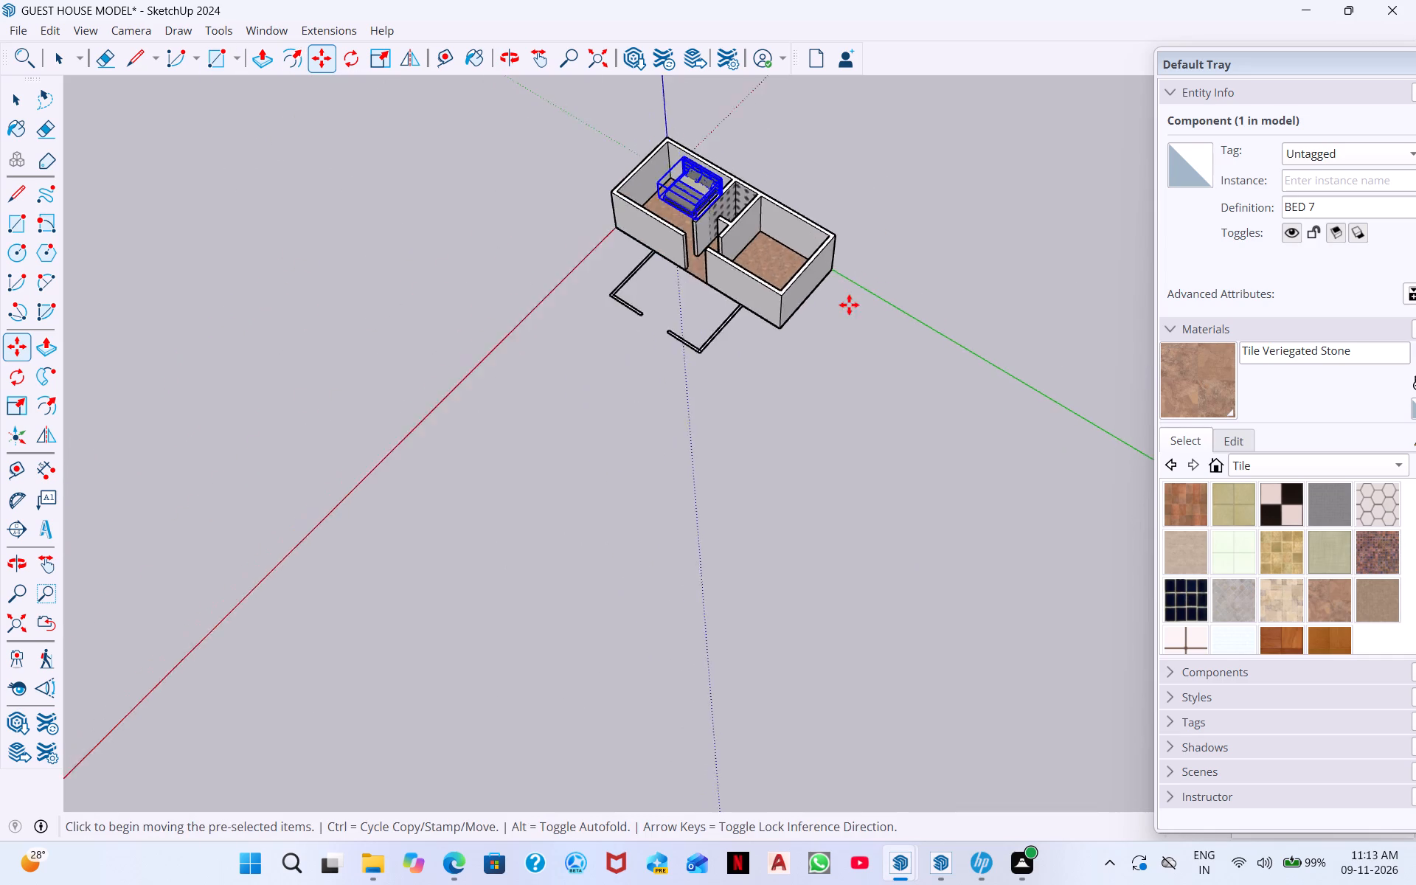
{"action": "scroll", "coordinate": [849, 305], "scroll_direction": "down", "scroll_amount": 7}
{"action": "scroll", "coordinate": [731, 209], "scroll_direction": "up", "scroll_amount": 13}
{"action": "scroll", "coordinate": [917, 326], "scroll_direction": "up", "scroll_amount": 3}
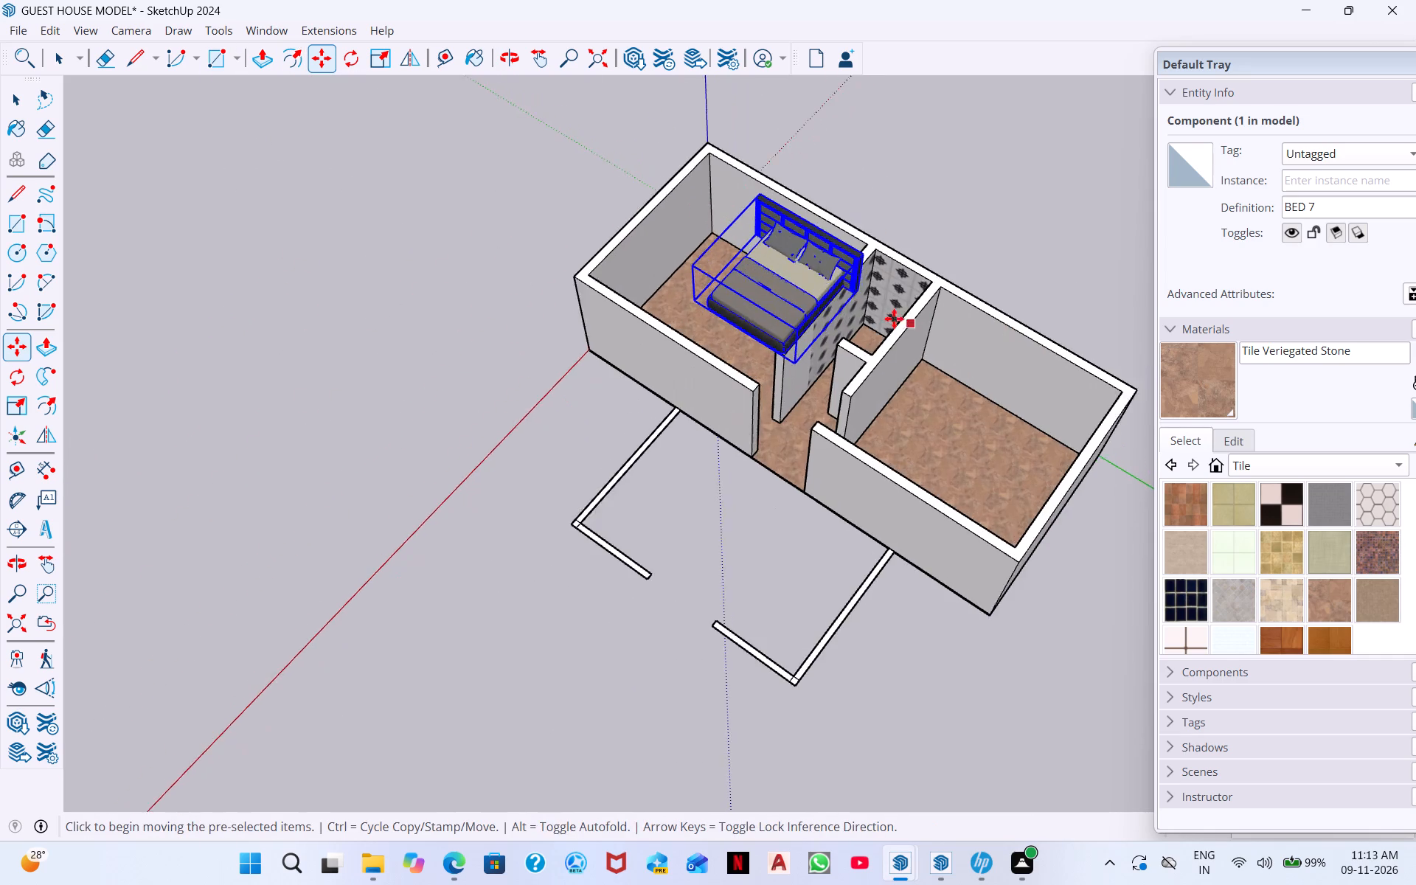
{"action": "scroll", "coordinate": [894, 319], "scroll_direction": "up", "scroll_amount": 9}
{"action": "middle_click_drag", "start_coordinate": [582, 332], "coordinate": [423, 367]}
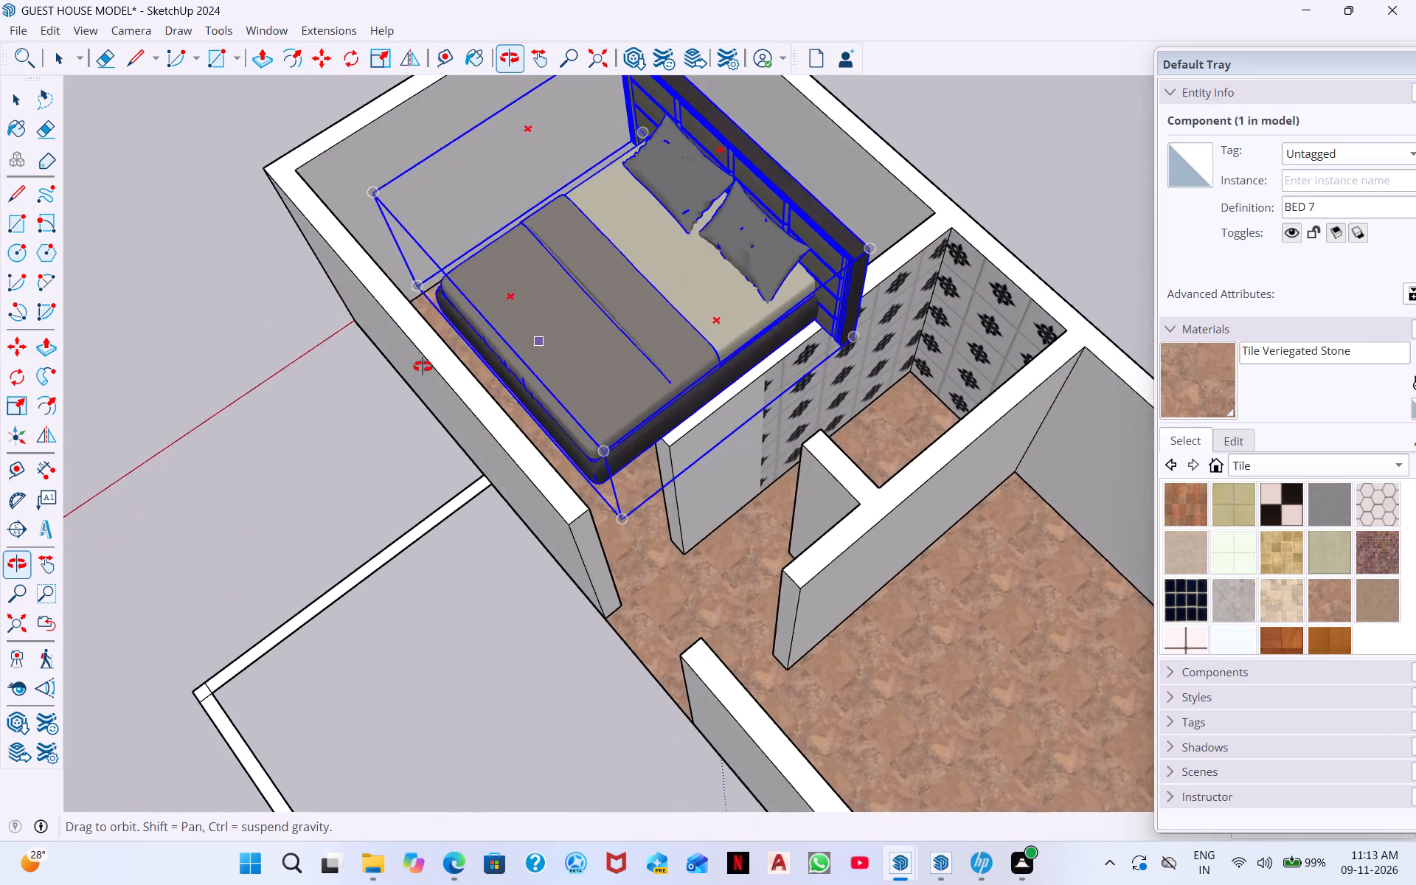
{"action": "middle_click_drag", "start_coordinate": [423, 367], "coordinate": [380, 364]}
{"action": "left_click_drag", "start_coordinate": [478, 297], "coordinate": [35, 304]}
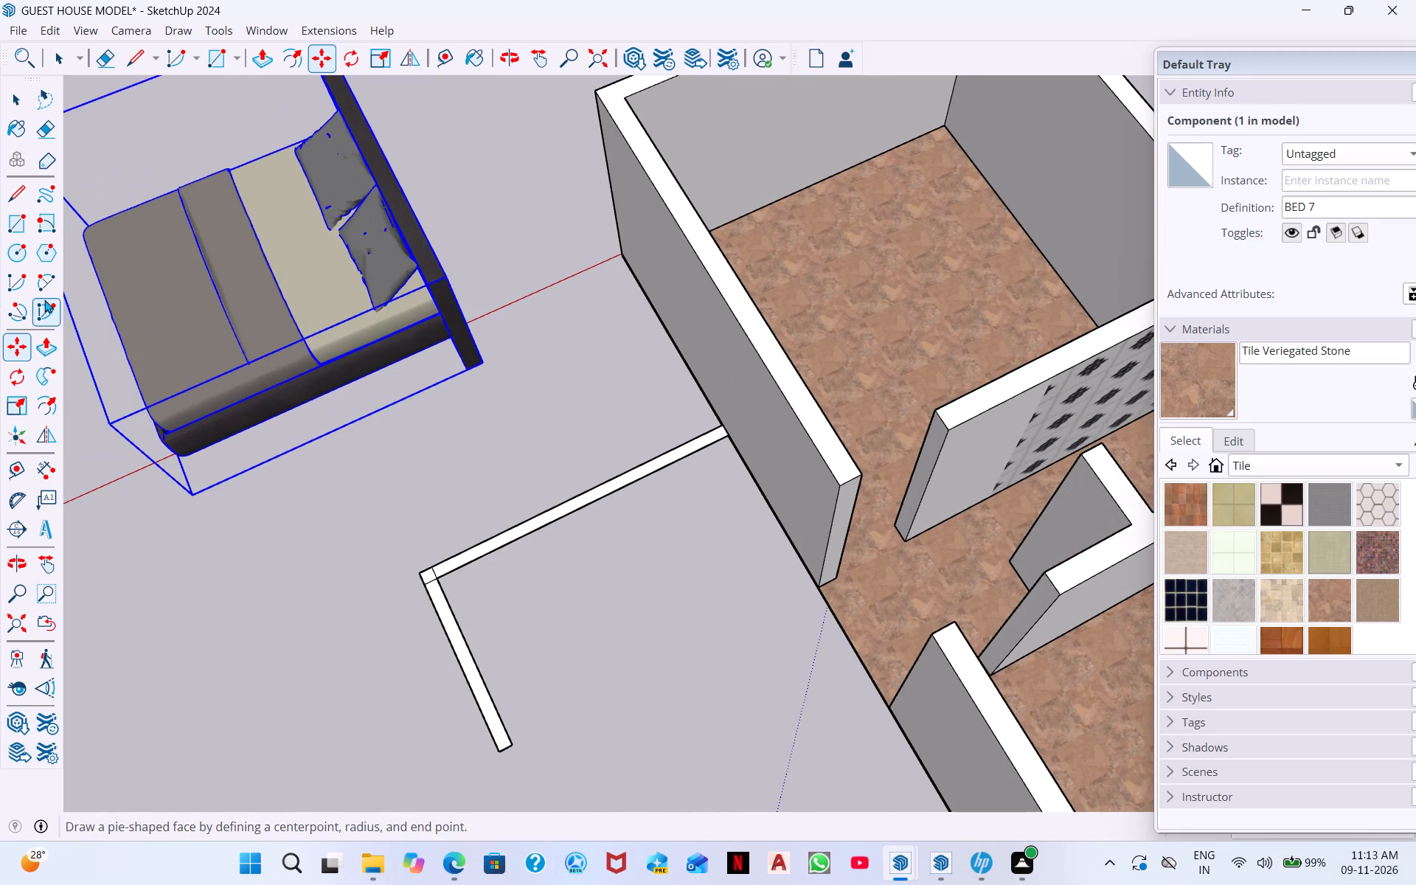
{"action": "scroll", "coordinate": [259, 322], "scroll_direction": "down", "scroll_amount": 7}
{"action": "middle_click_drag", "start_coordinate": [367, 338], "coordinate": [492, 168]}
{"action": "middle_click_drag", "start_coordinate": [332, 410], "coordinate": [376, 352]}
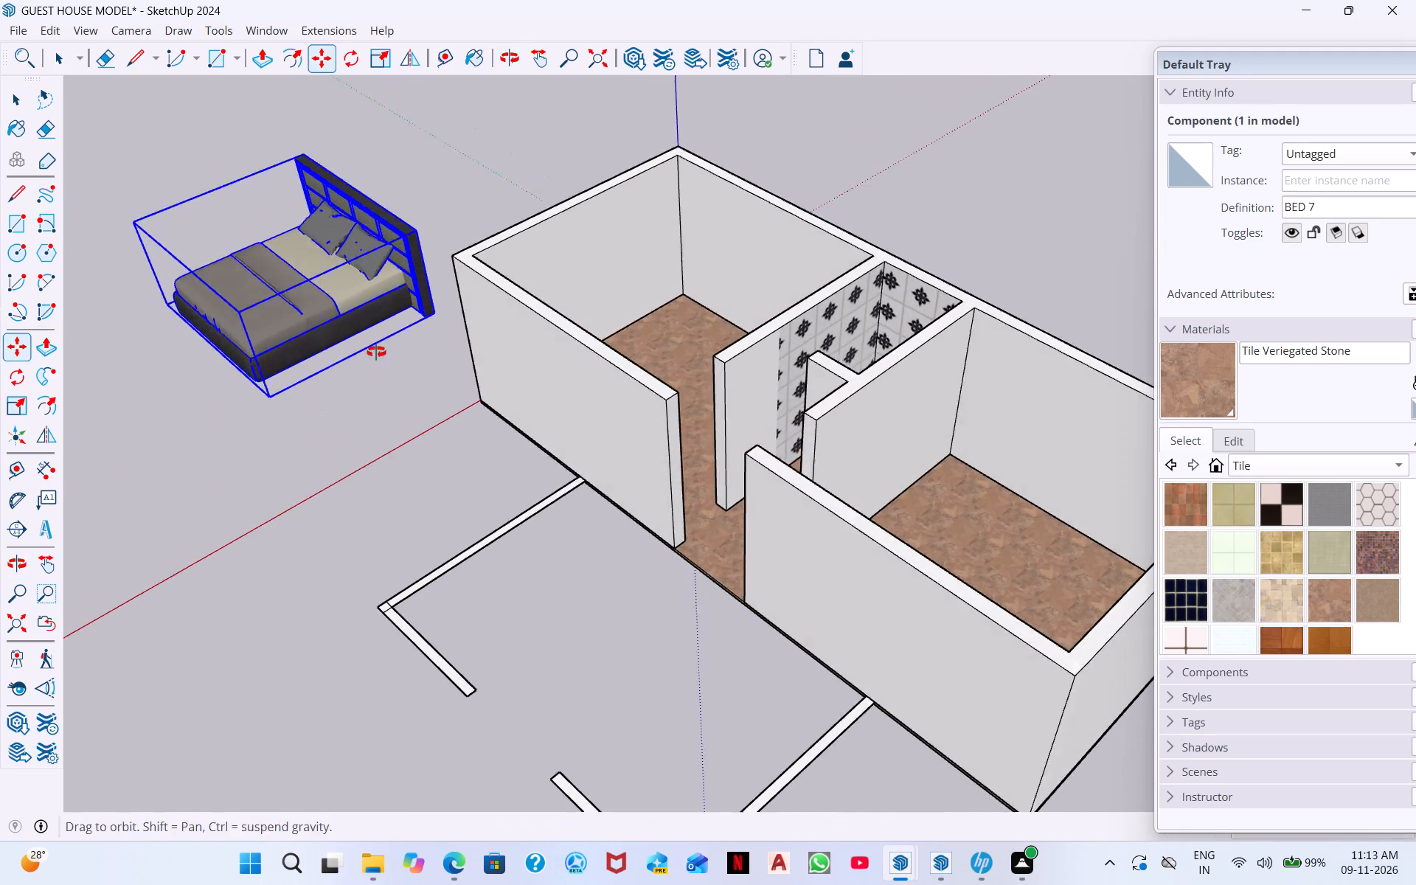
{"action": "middle_click_drag", "start_coordinate": [376, 352], "coordinate": [383, 344]}
{"action": "scroll", "coordinate": [417, 319], "scroll_direction": "up", "scroll_amount": 5}
{"action": "scroll", "coordinate": [418, 319], "scroll_direction": "down", "scroll_amount": 8}
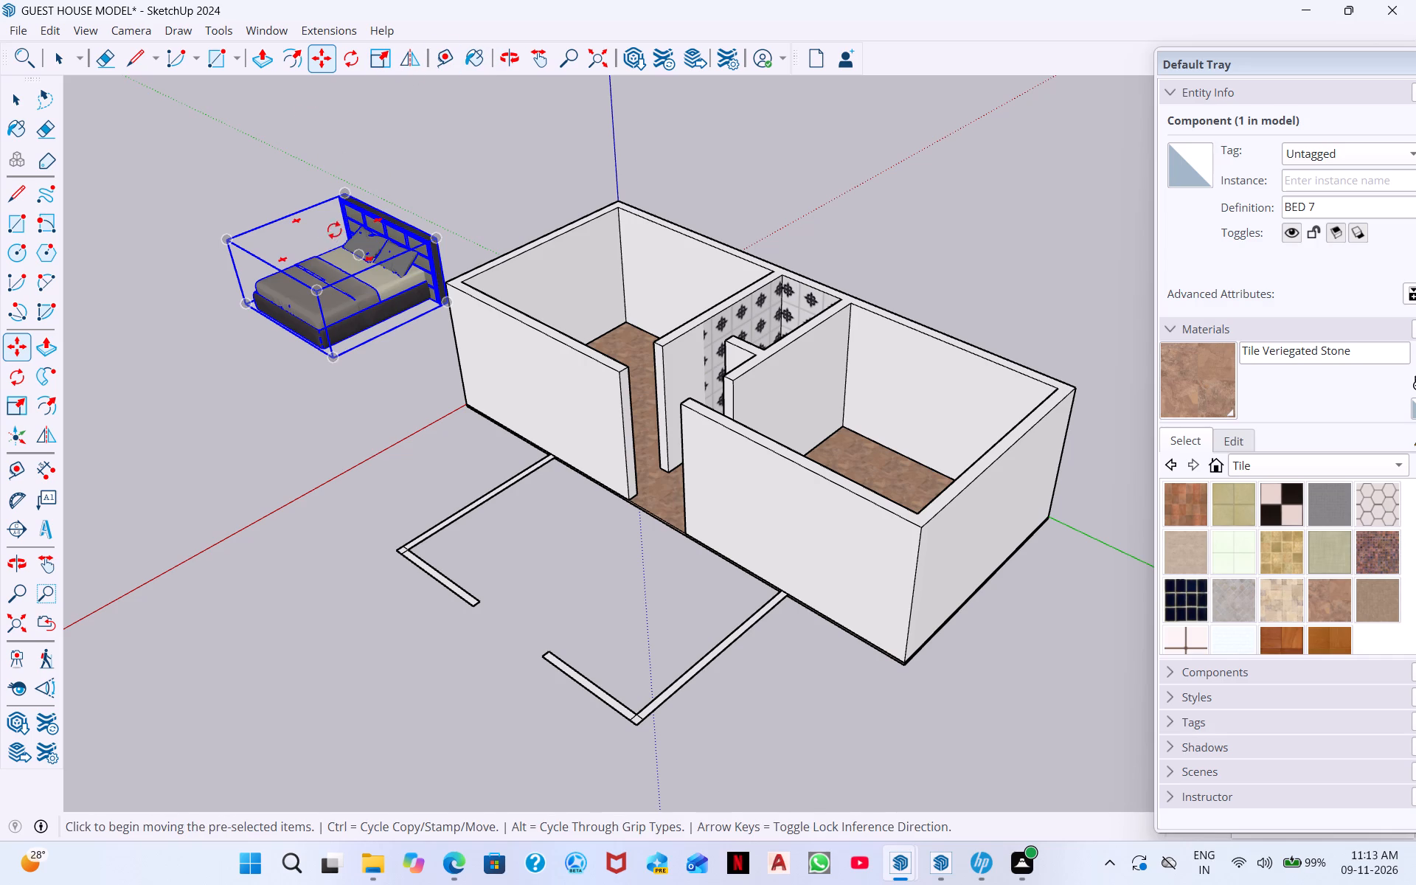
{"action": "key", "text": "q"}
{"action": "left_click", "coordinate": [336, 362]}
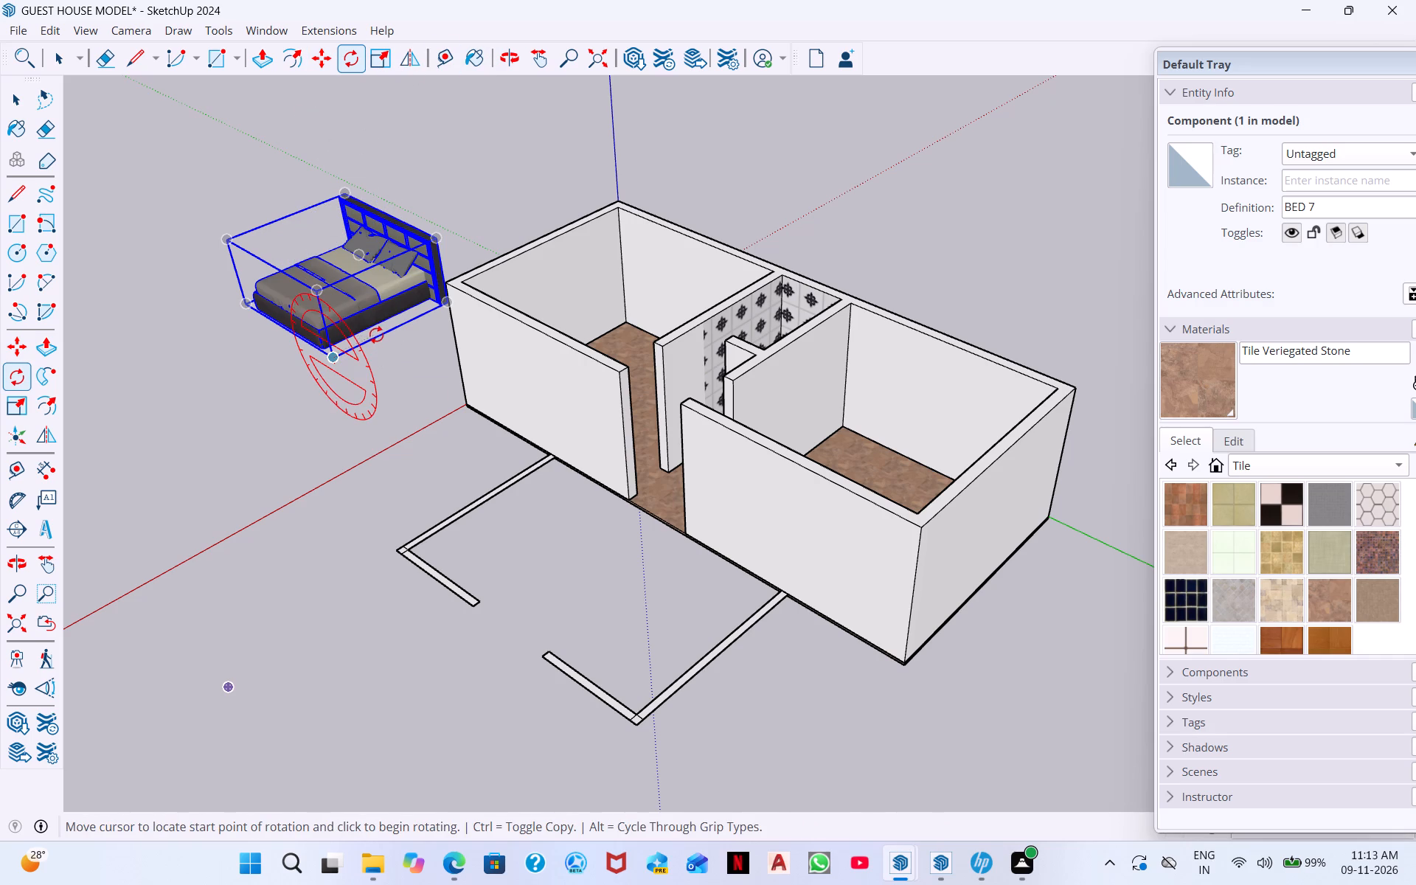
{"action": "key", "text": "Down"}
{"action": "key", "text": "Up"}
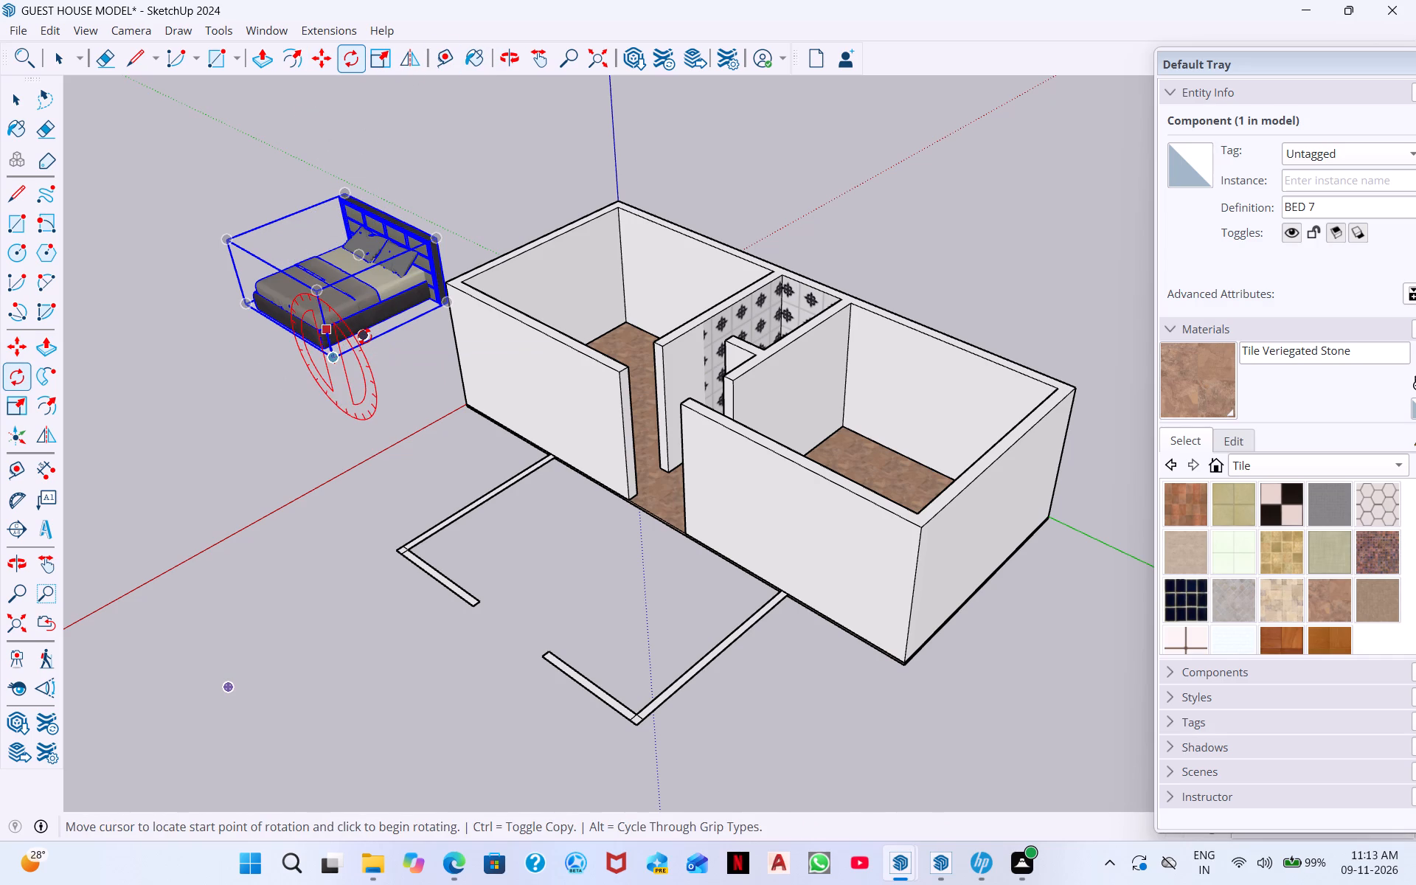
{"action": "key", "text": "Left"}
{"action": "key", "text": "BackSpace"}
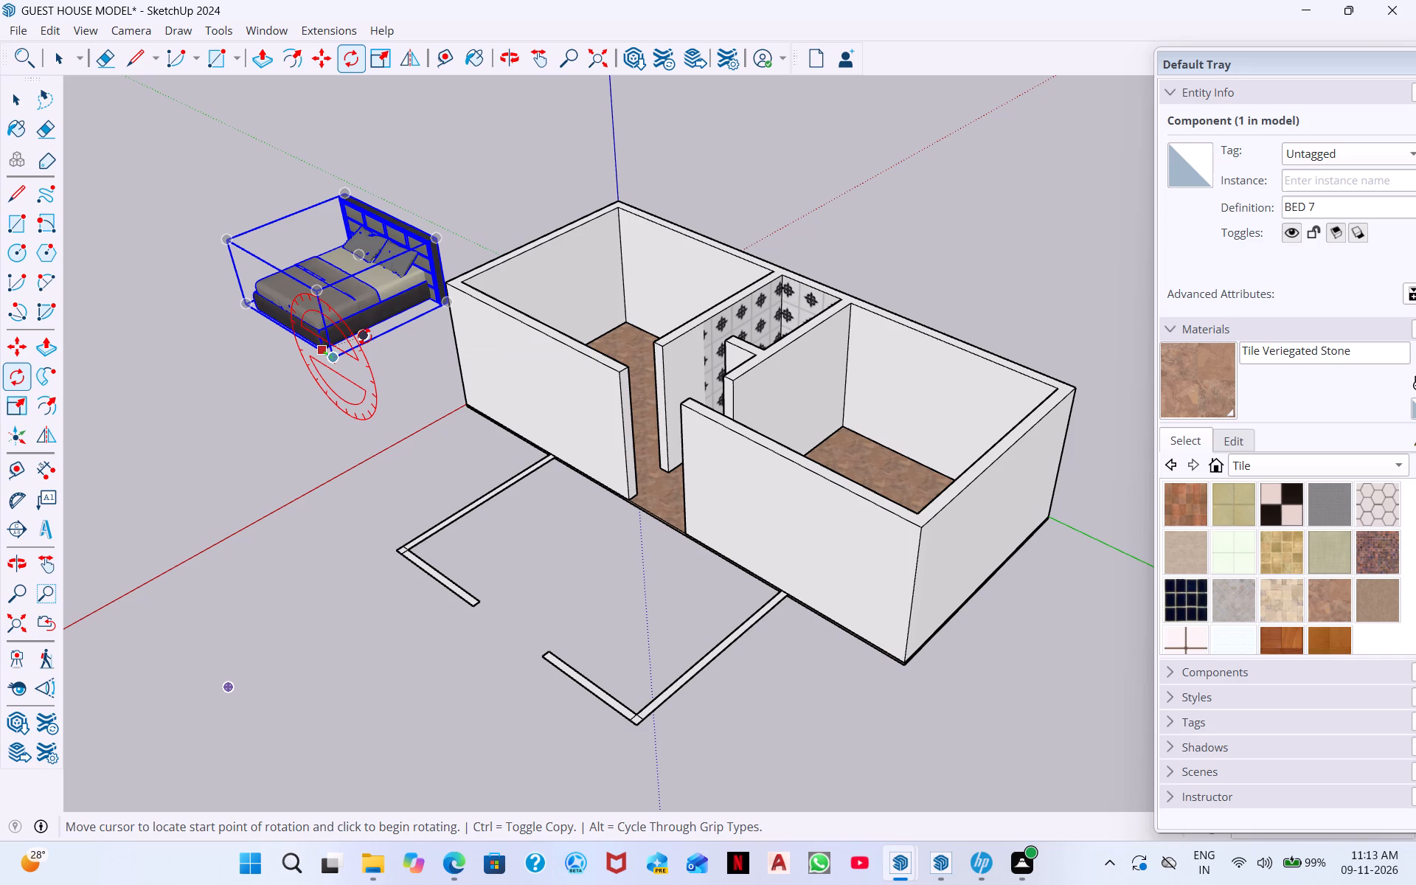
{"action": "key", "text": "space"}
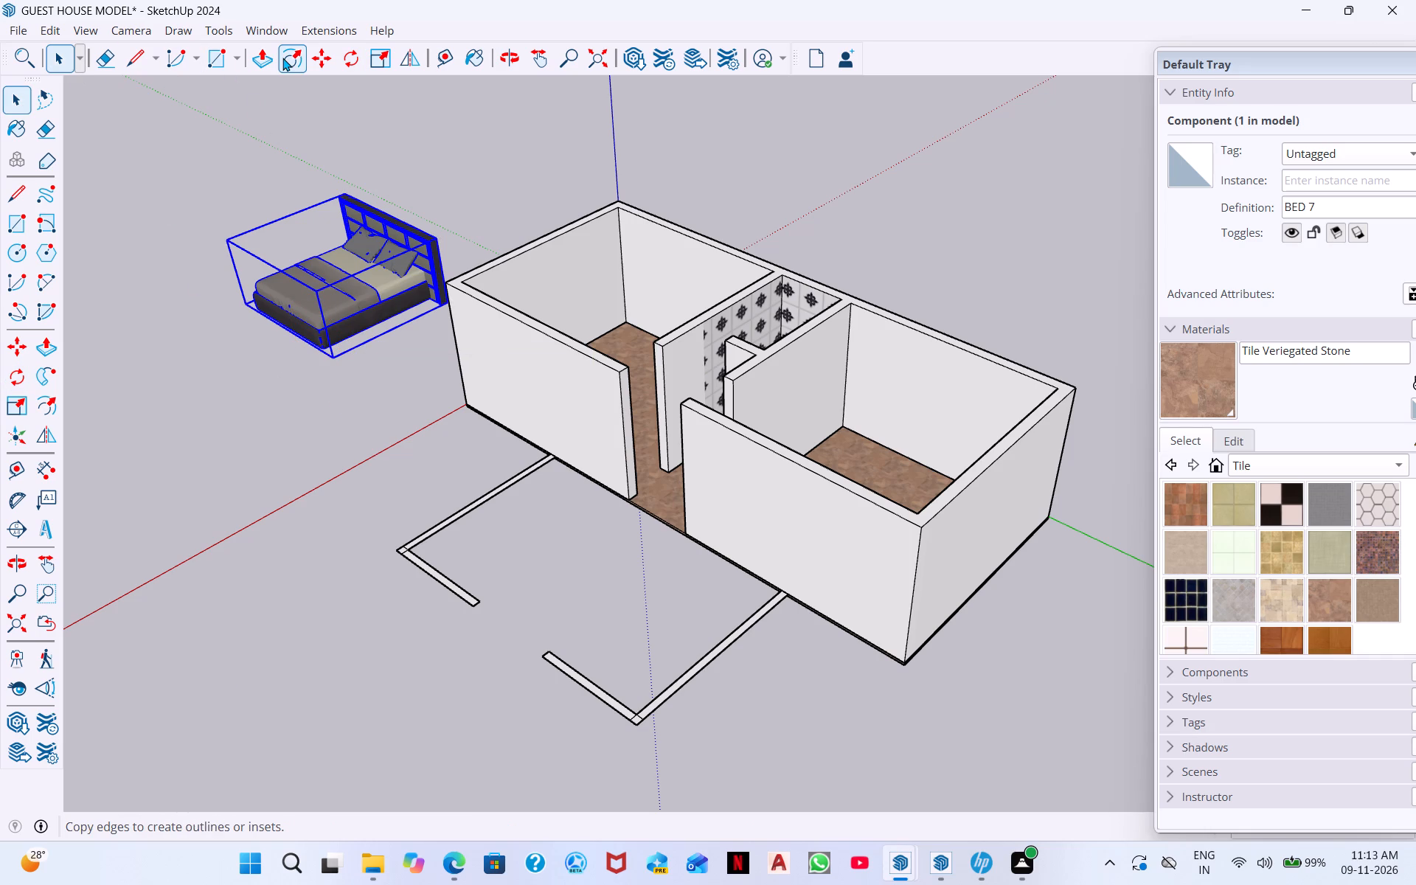
Start rotating BED 7 about its bottom corner with the rotation plane locked to the red axis.
{"action": "key", "text": "q"}
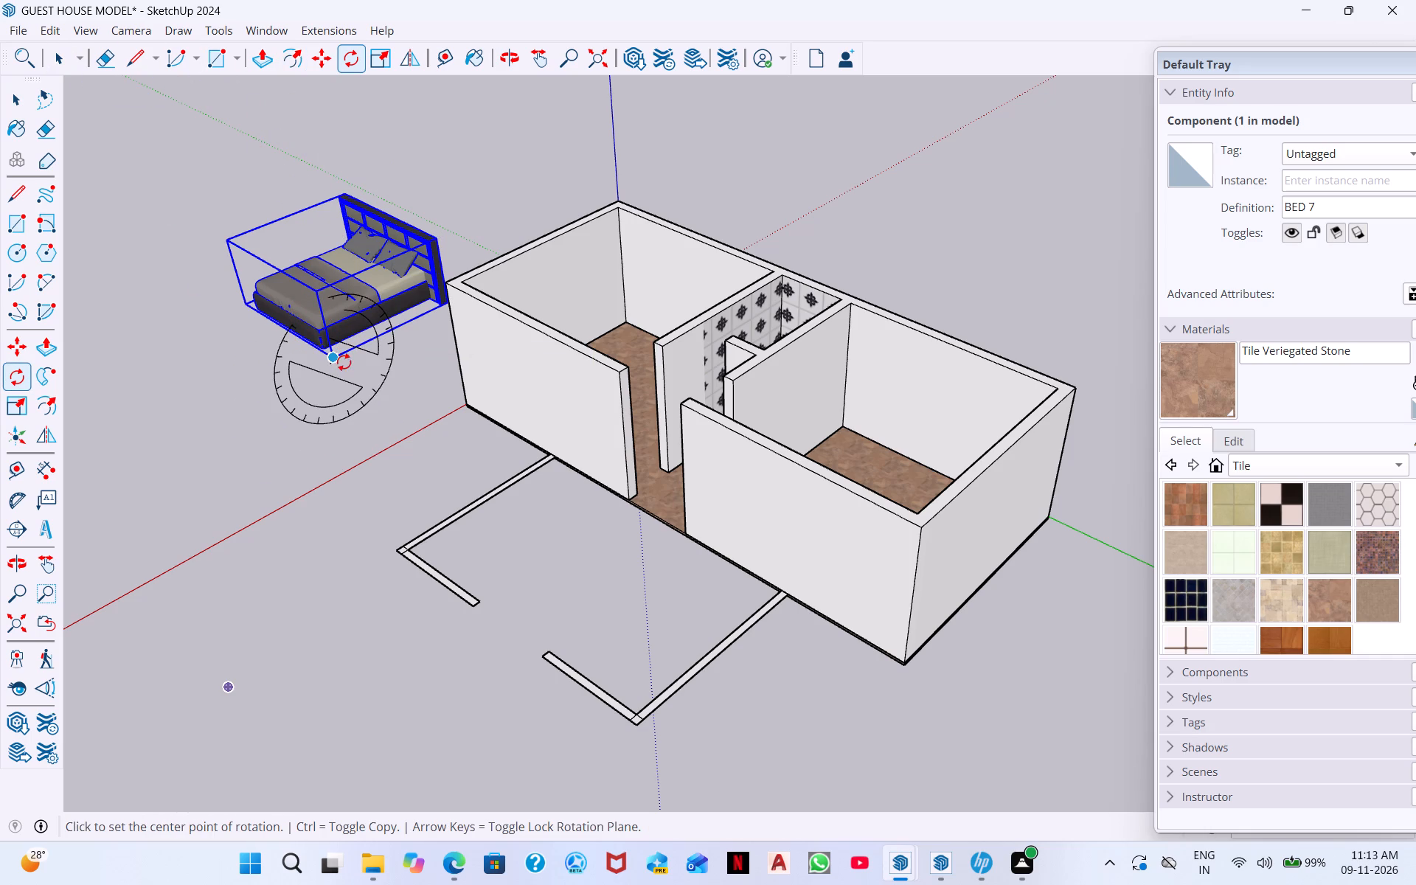
{"action": "key", "text": "Down"}
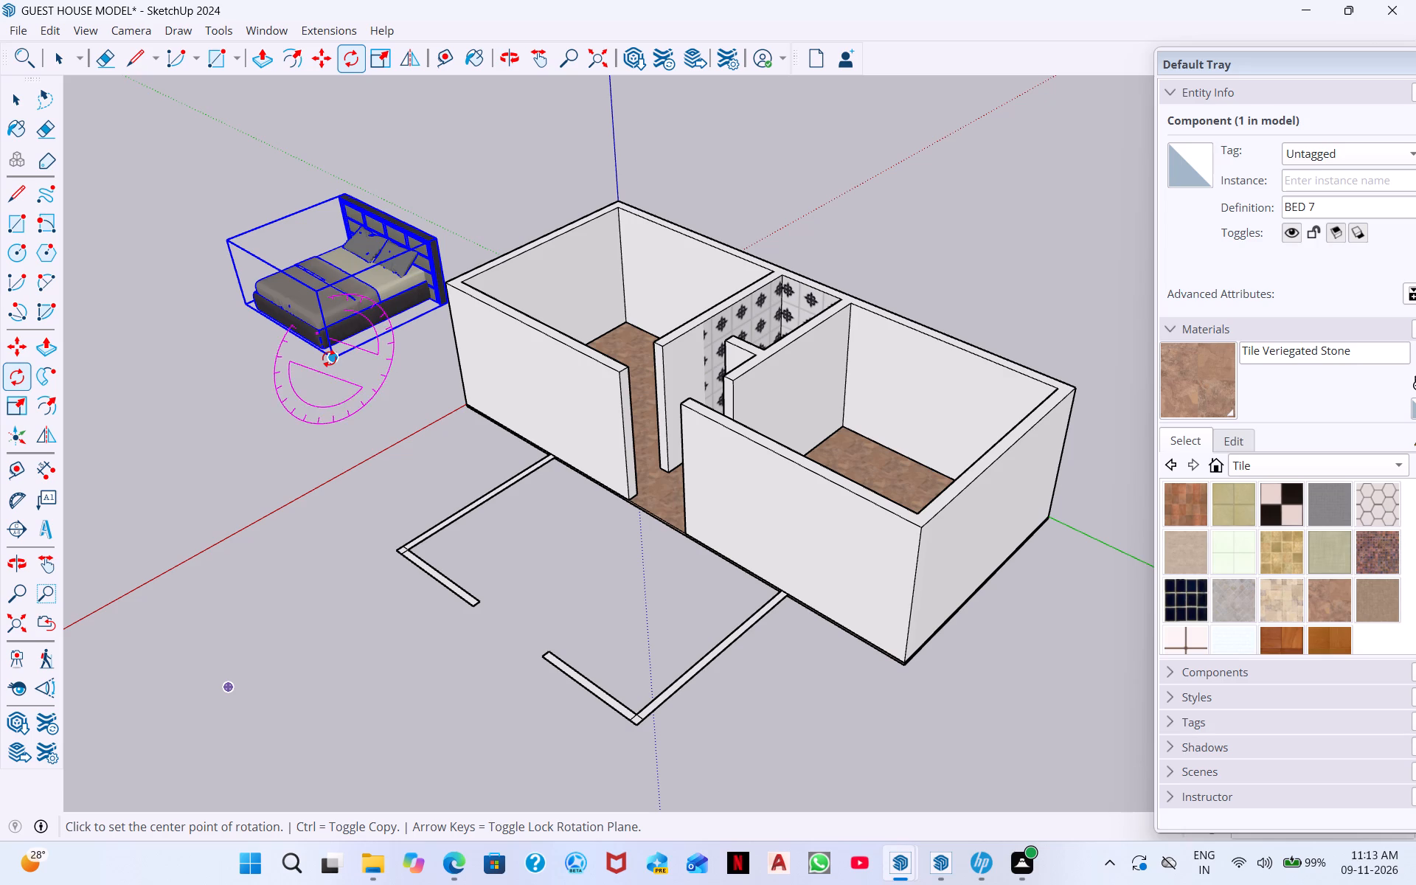
{"action": "key", "text": "Left"}
{"action": "key", "text": "Right"}
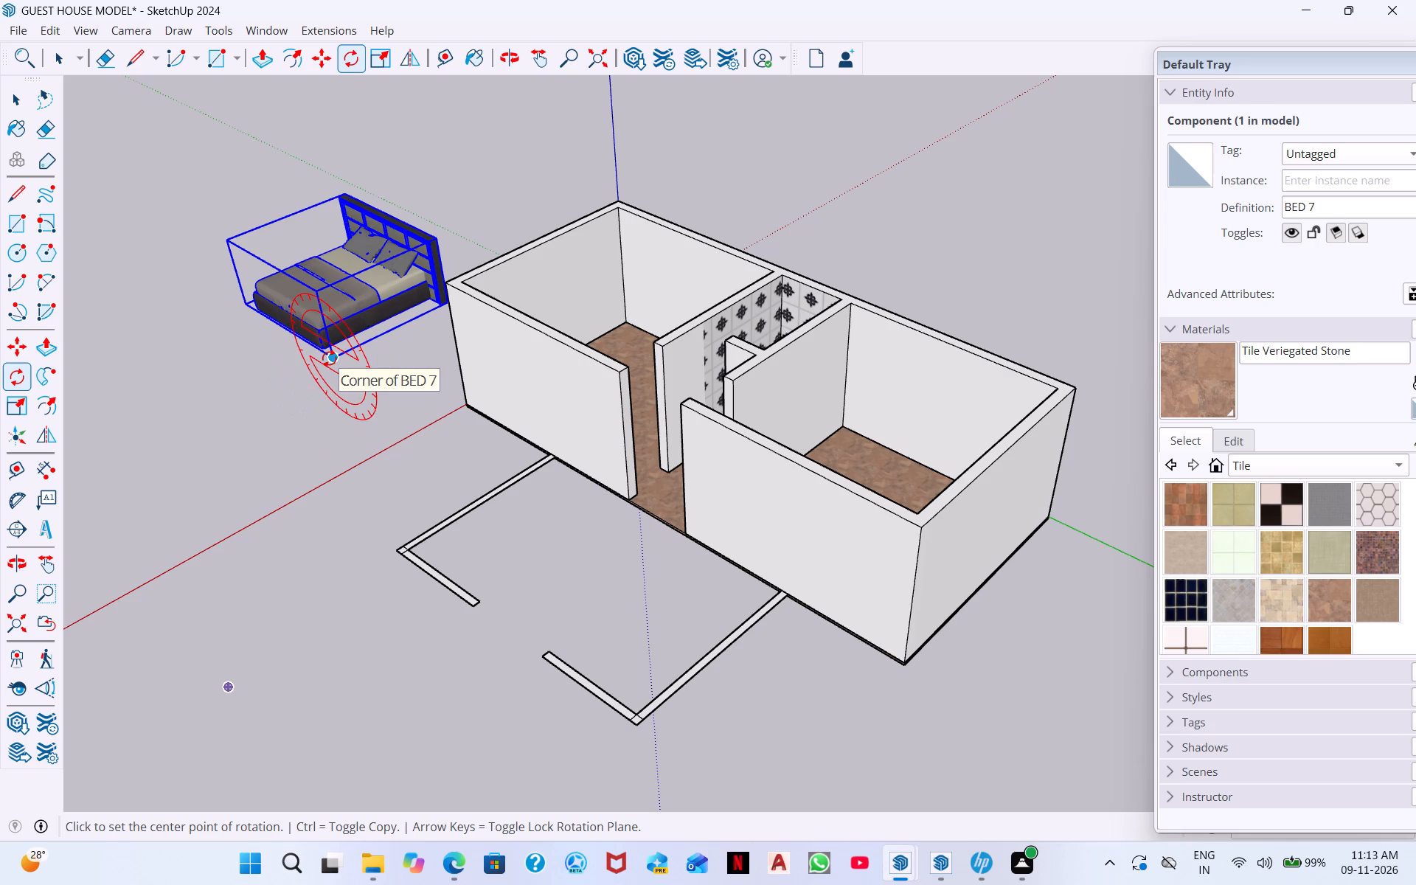
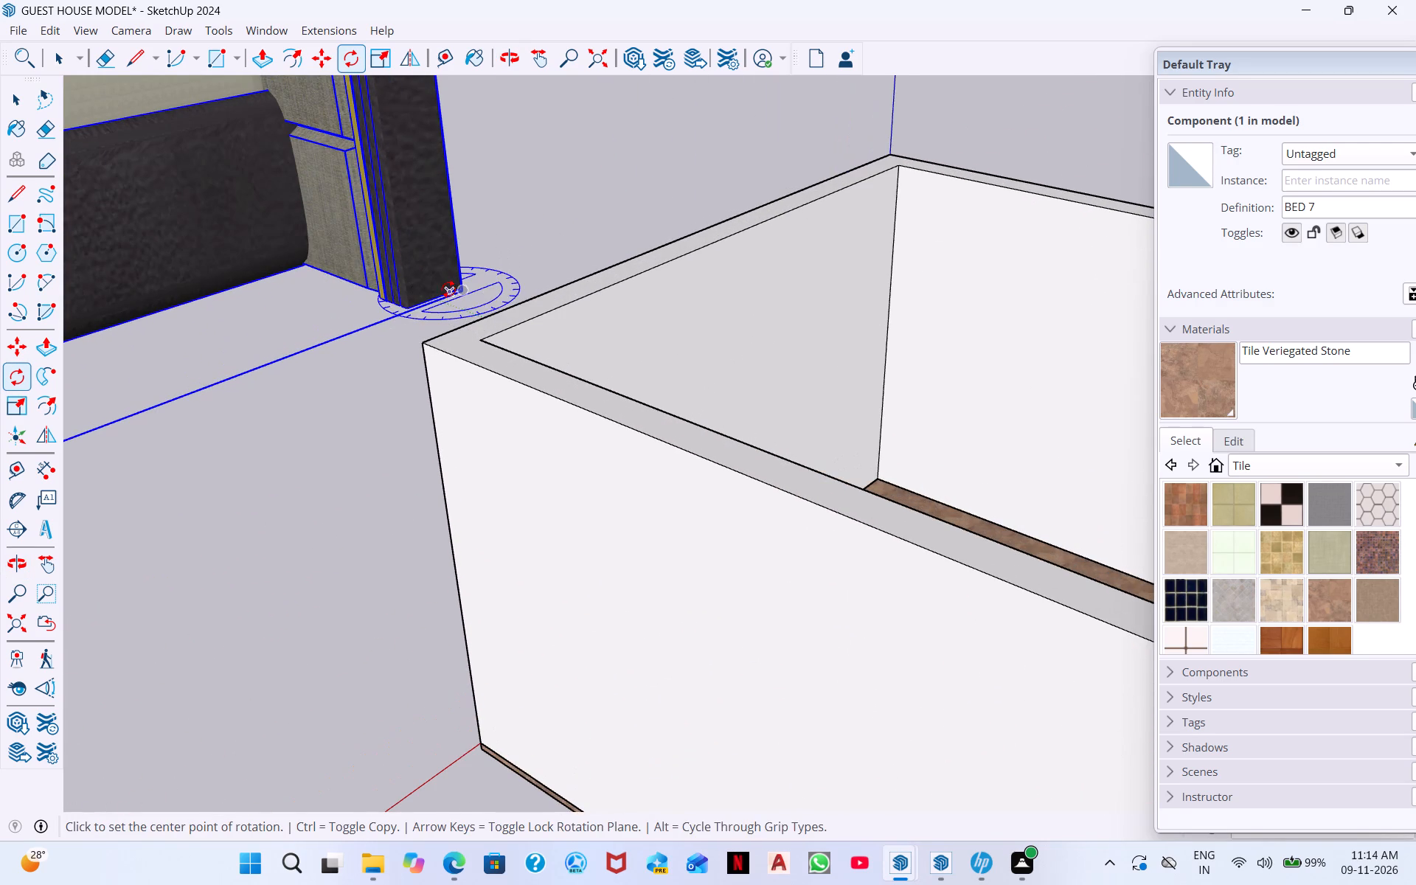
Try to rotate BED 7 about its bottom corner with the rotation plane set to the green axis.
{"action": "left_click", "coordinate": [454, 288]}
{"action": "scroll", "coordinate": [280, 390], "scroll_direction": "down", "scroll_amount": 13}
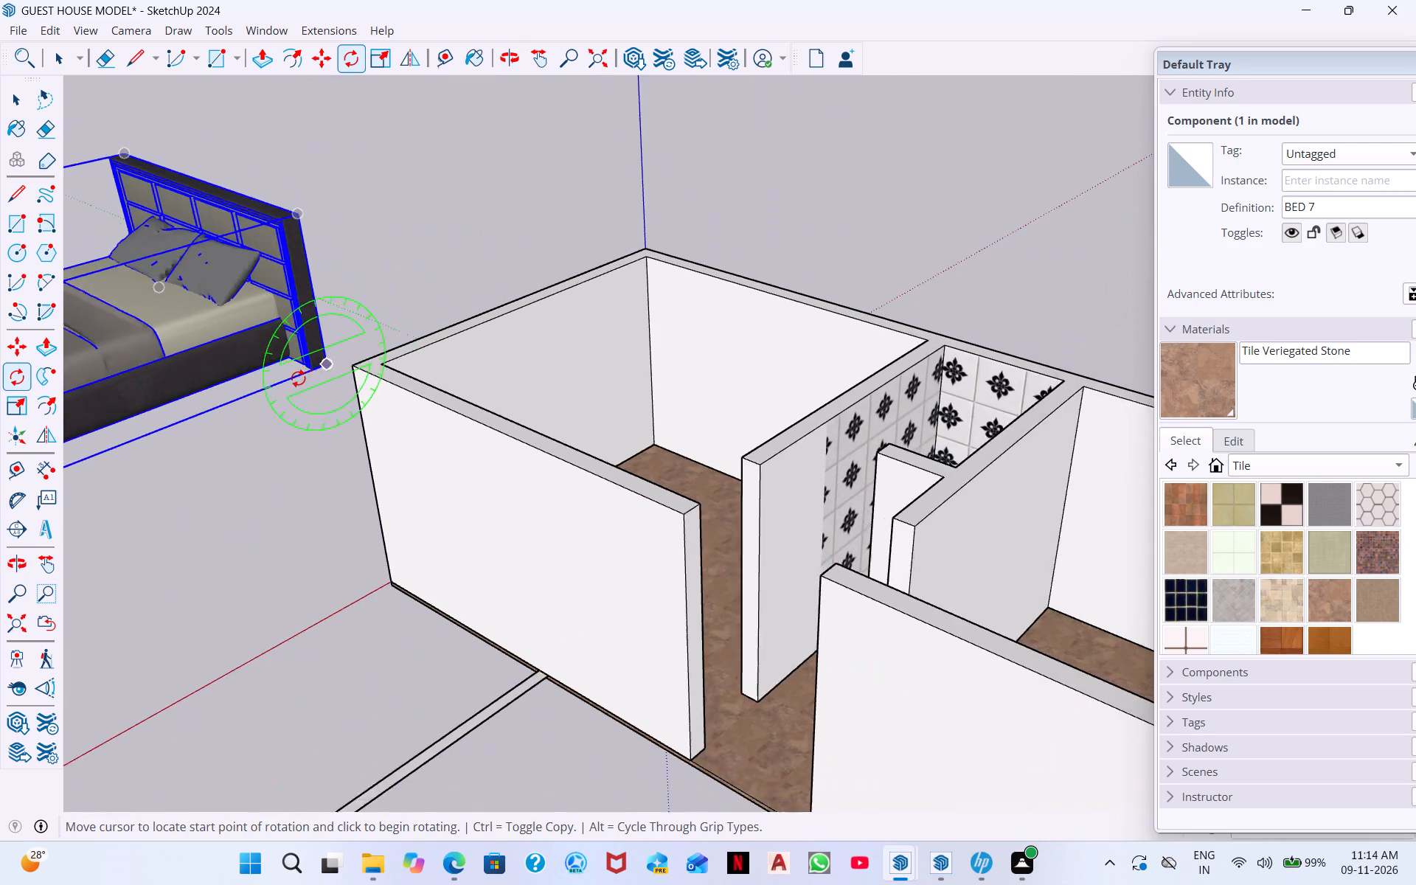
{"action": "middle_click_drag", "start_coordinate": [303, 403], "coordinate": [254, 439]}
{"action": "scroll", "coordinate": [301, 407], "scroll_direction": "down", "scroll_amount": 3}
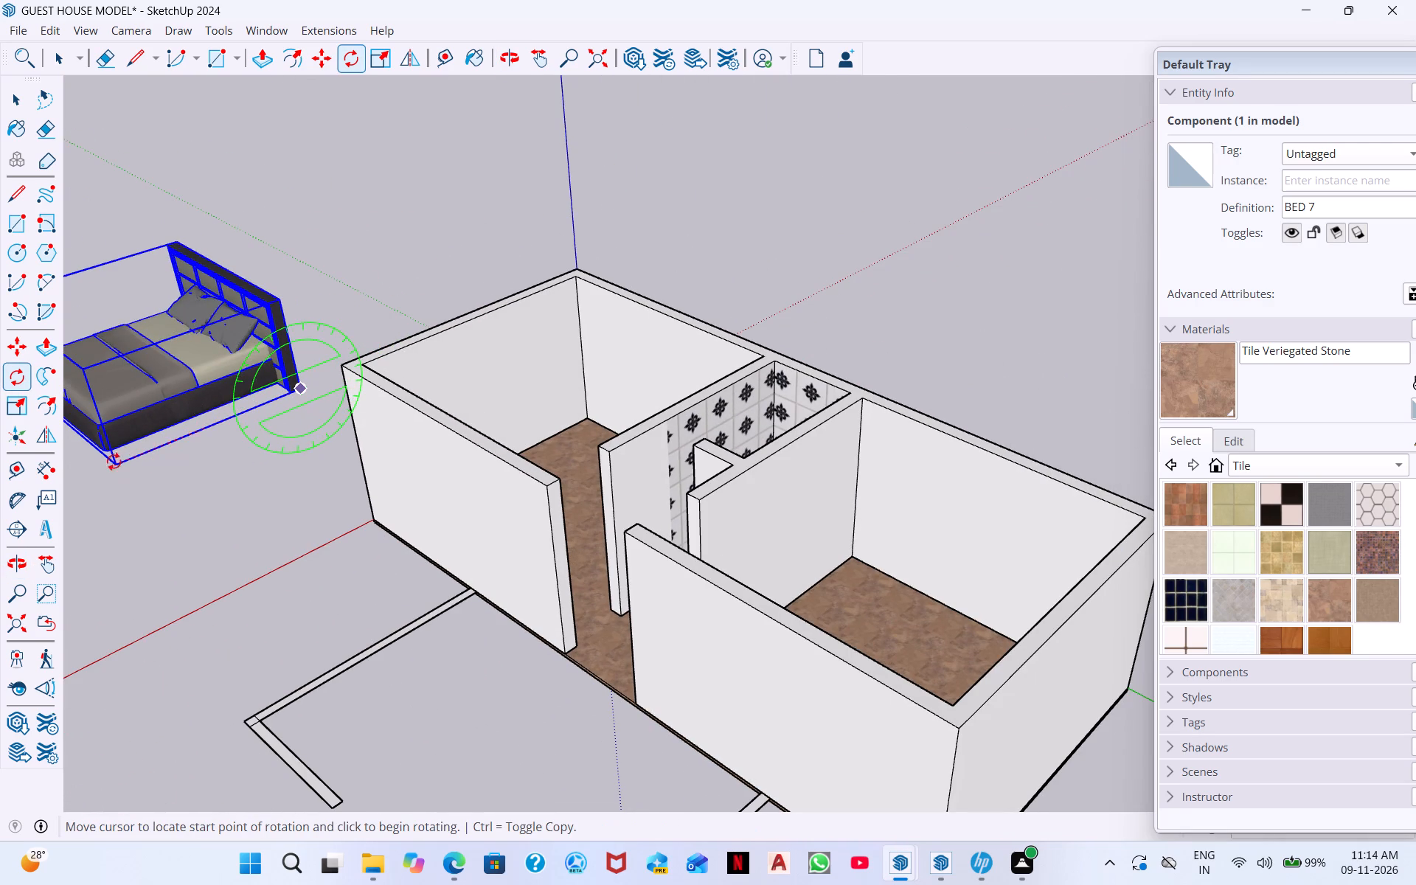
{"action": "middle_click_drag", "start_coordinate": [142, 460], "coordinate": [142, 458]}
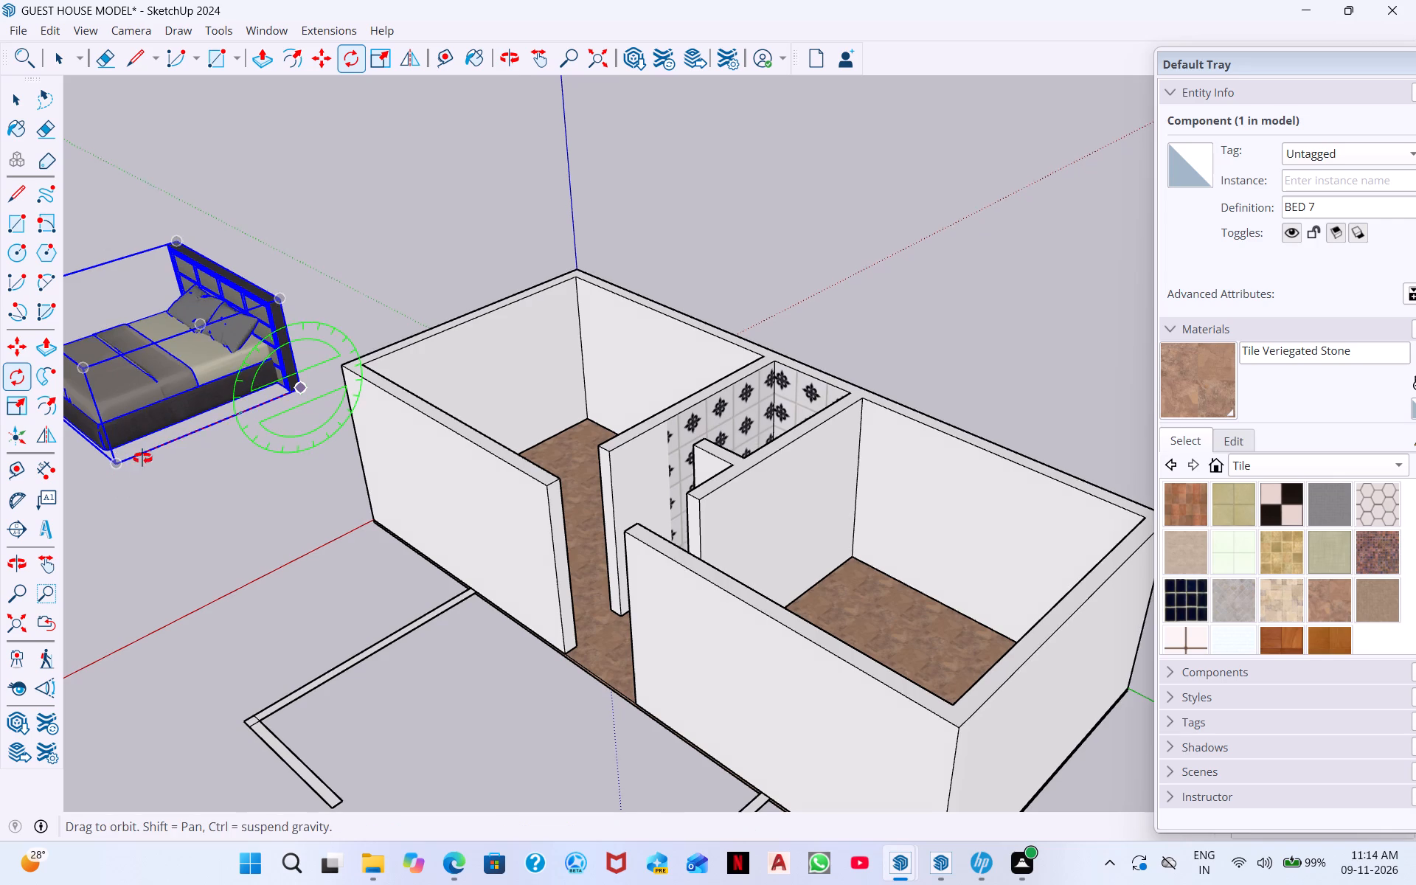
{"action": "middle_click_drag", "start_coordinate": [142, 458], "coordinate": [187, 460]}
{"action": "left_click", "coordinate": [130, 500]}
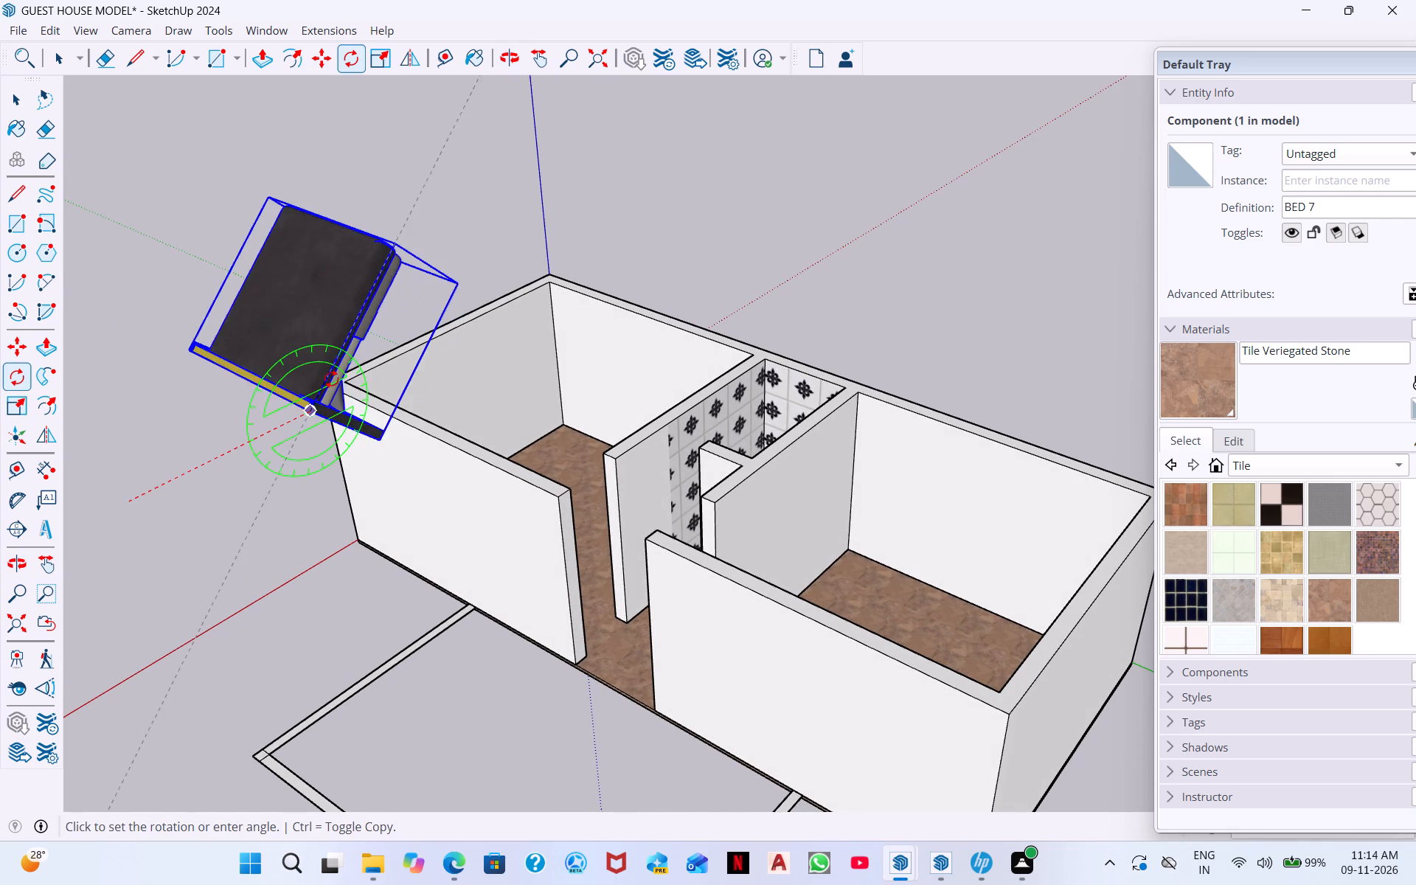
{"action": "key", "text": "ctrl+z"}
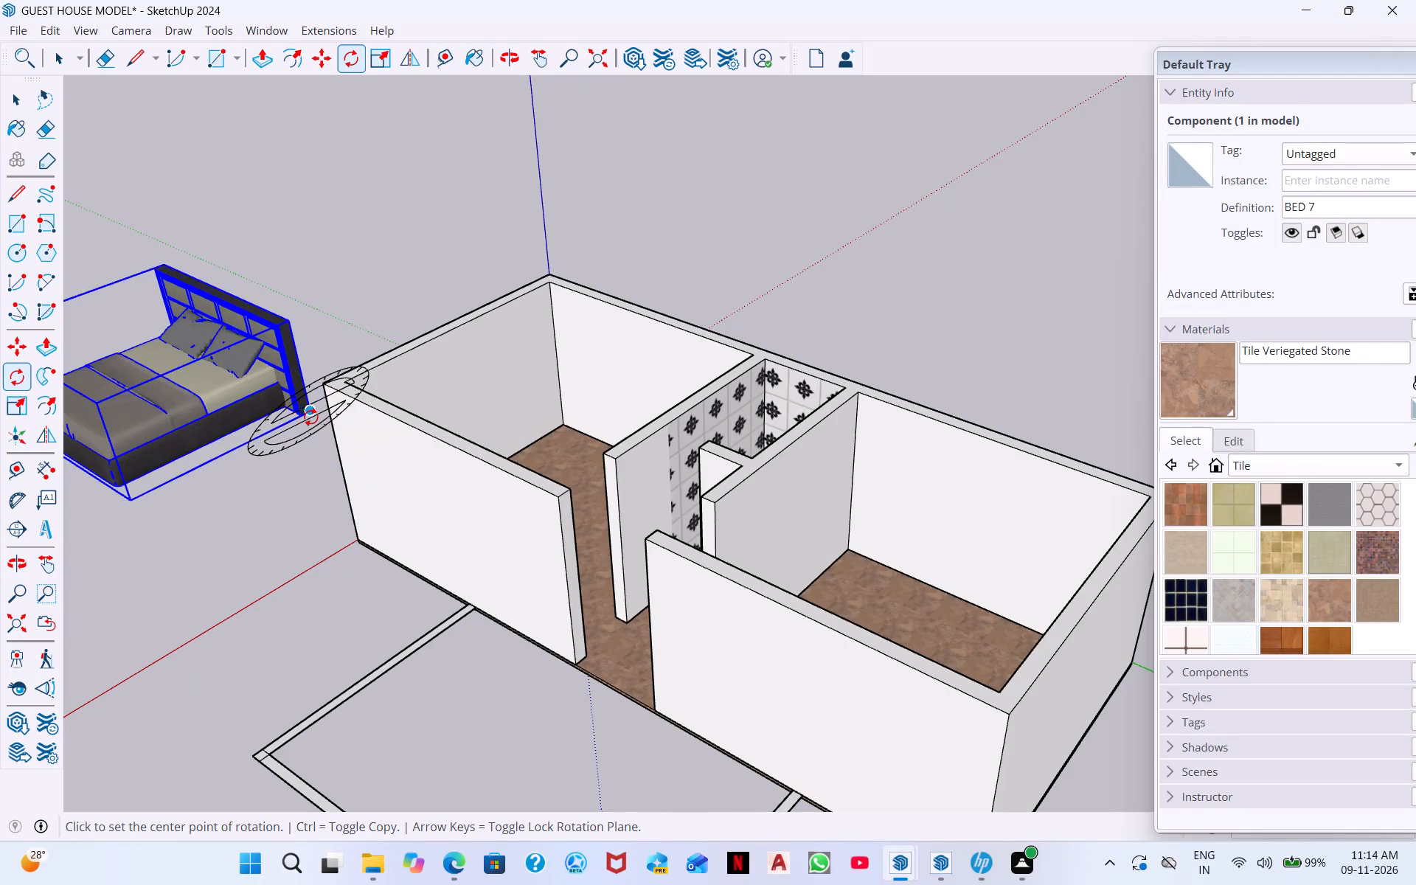
Rotate a copy of BED 7 about its bottom headboard corner, locked to the blue axis, until the copy's headboard runs along the red axis.
{"action": "key", "text": "Up"}
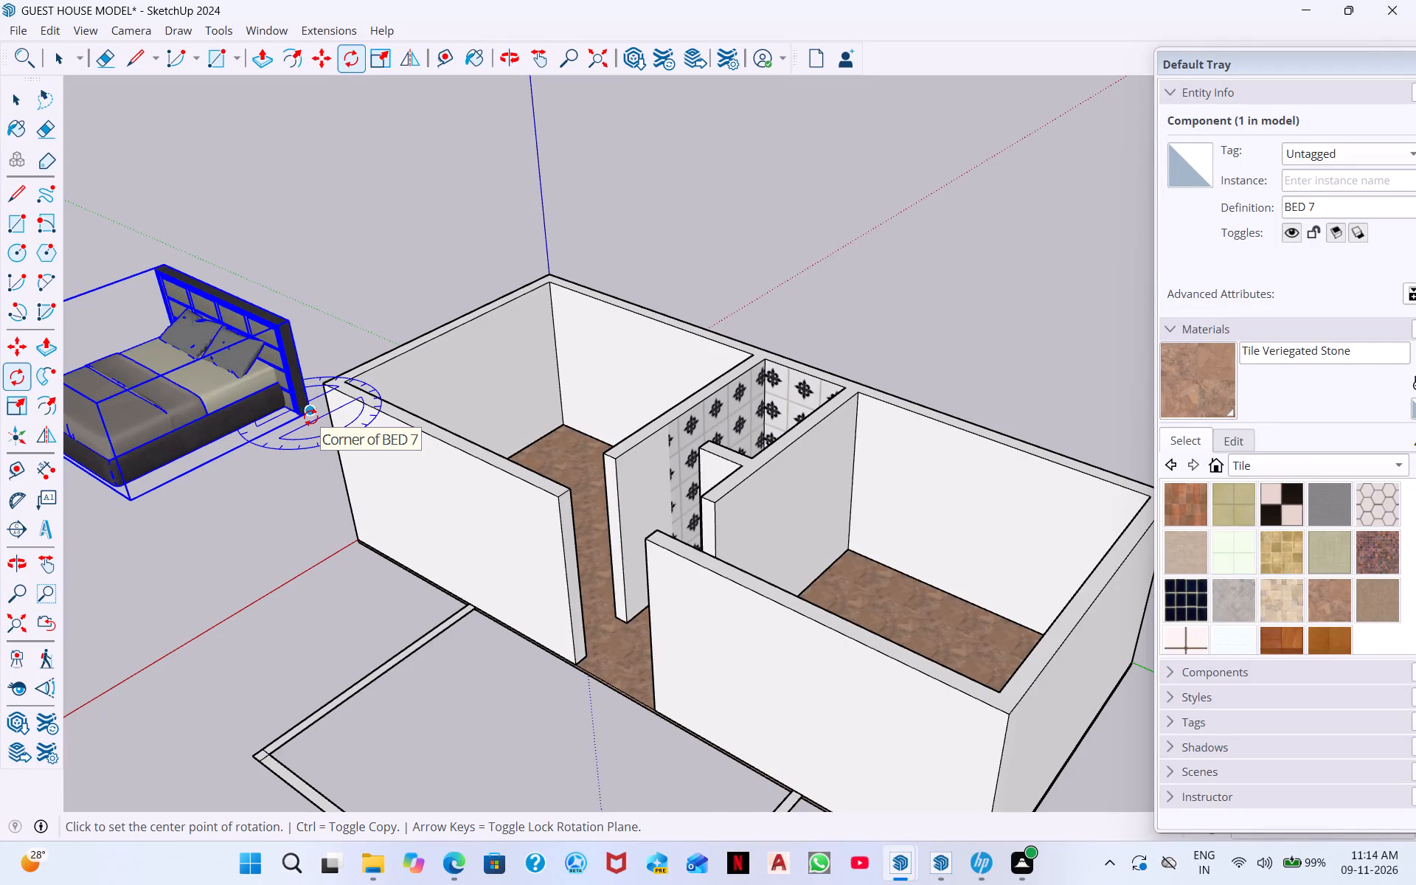
{"action": "left_click", "coordinate": [311, 415]}
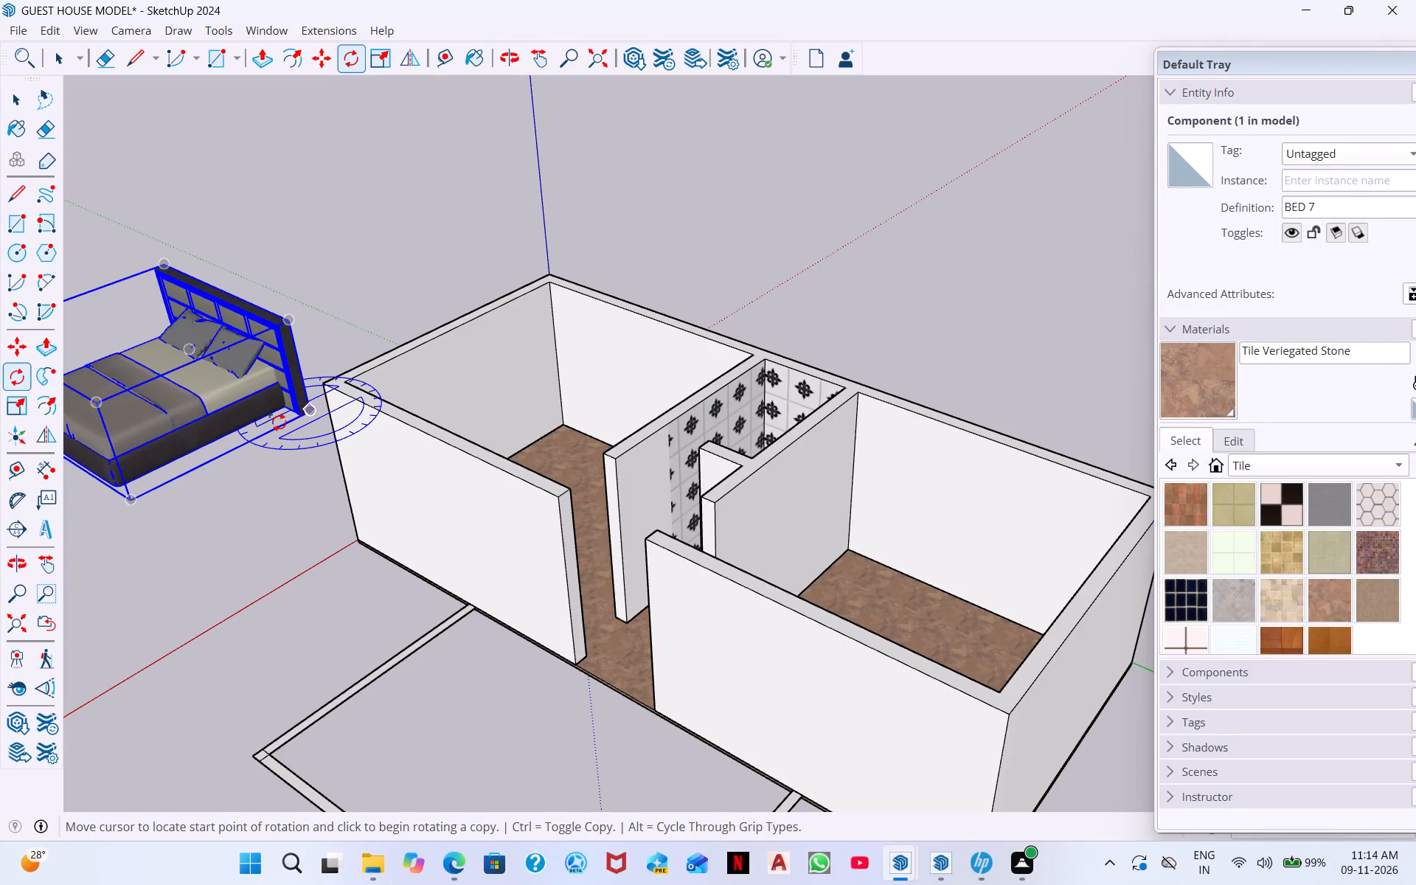
{"action": "left_click", "coordinate": [129, 496]}
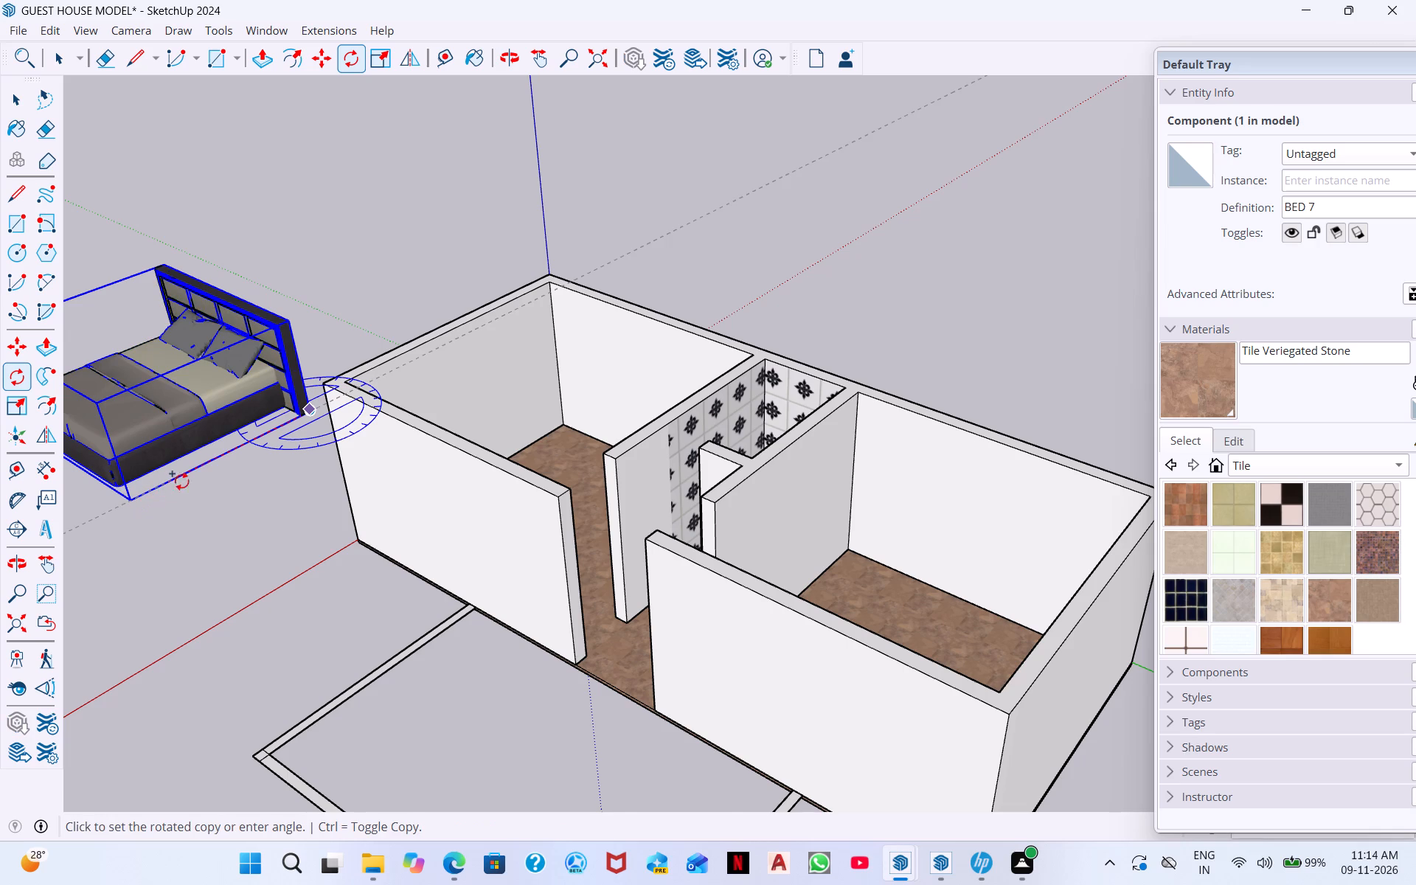
{"action": "scroll", "coordinate": [191, 474], "scroll_direction": "down", "scroll_amount": 1}
{"action": "middle_click_drag", "start_coordinate": [191, 474], "coordinate": [233, 452]}
{"action": "left_click_drag", "start_coordinate": [203, 484], "coordinate": [280, 491]}
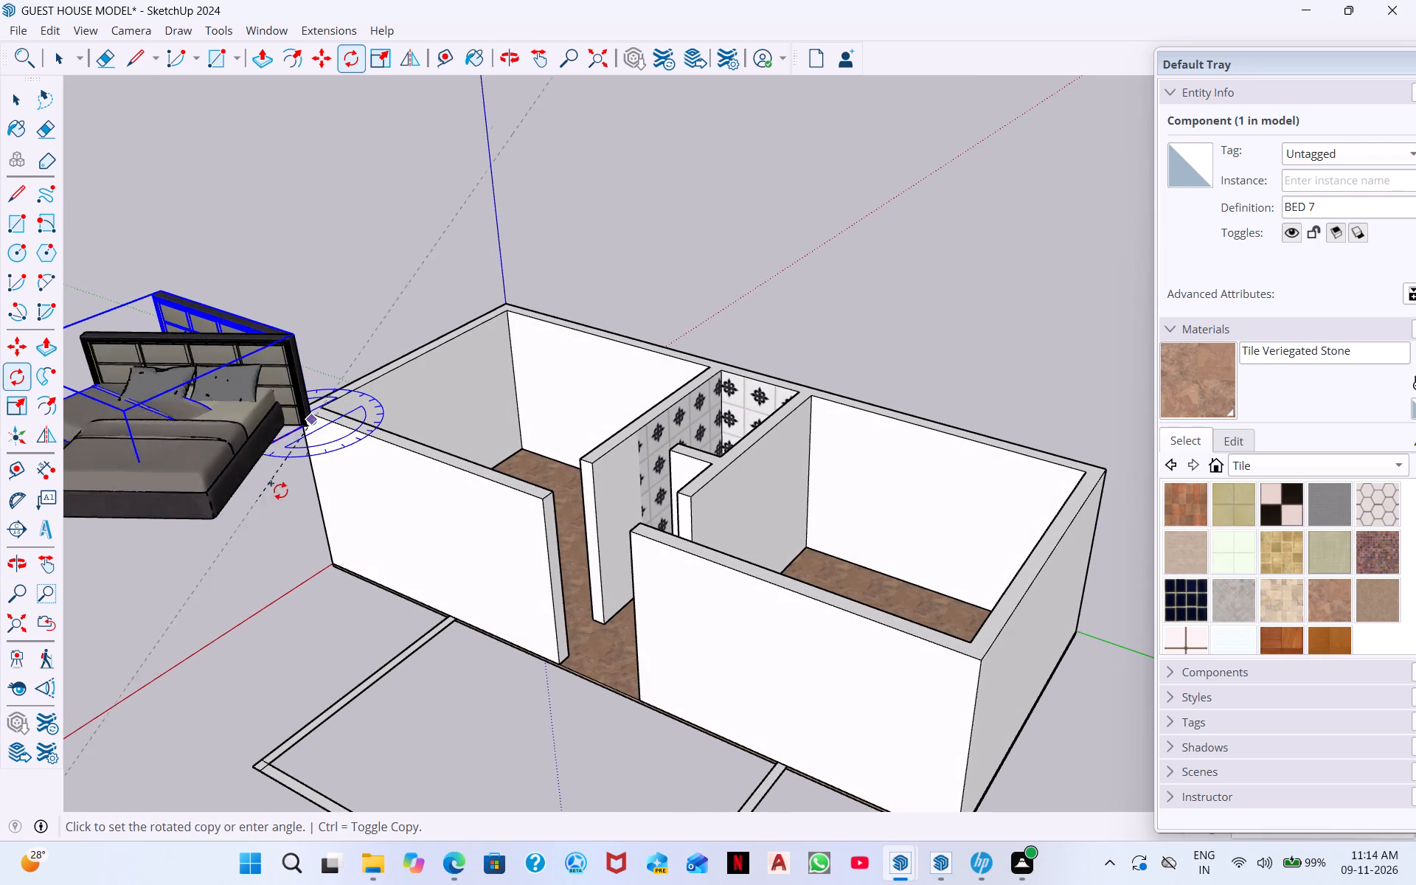
{"action": "left_click_drag", "start_coordinate": [280, 491], "coordinate": [336, 431]}
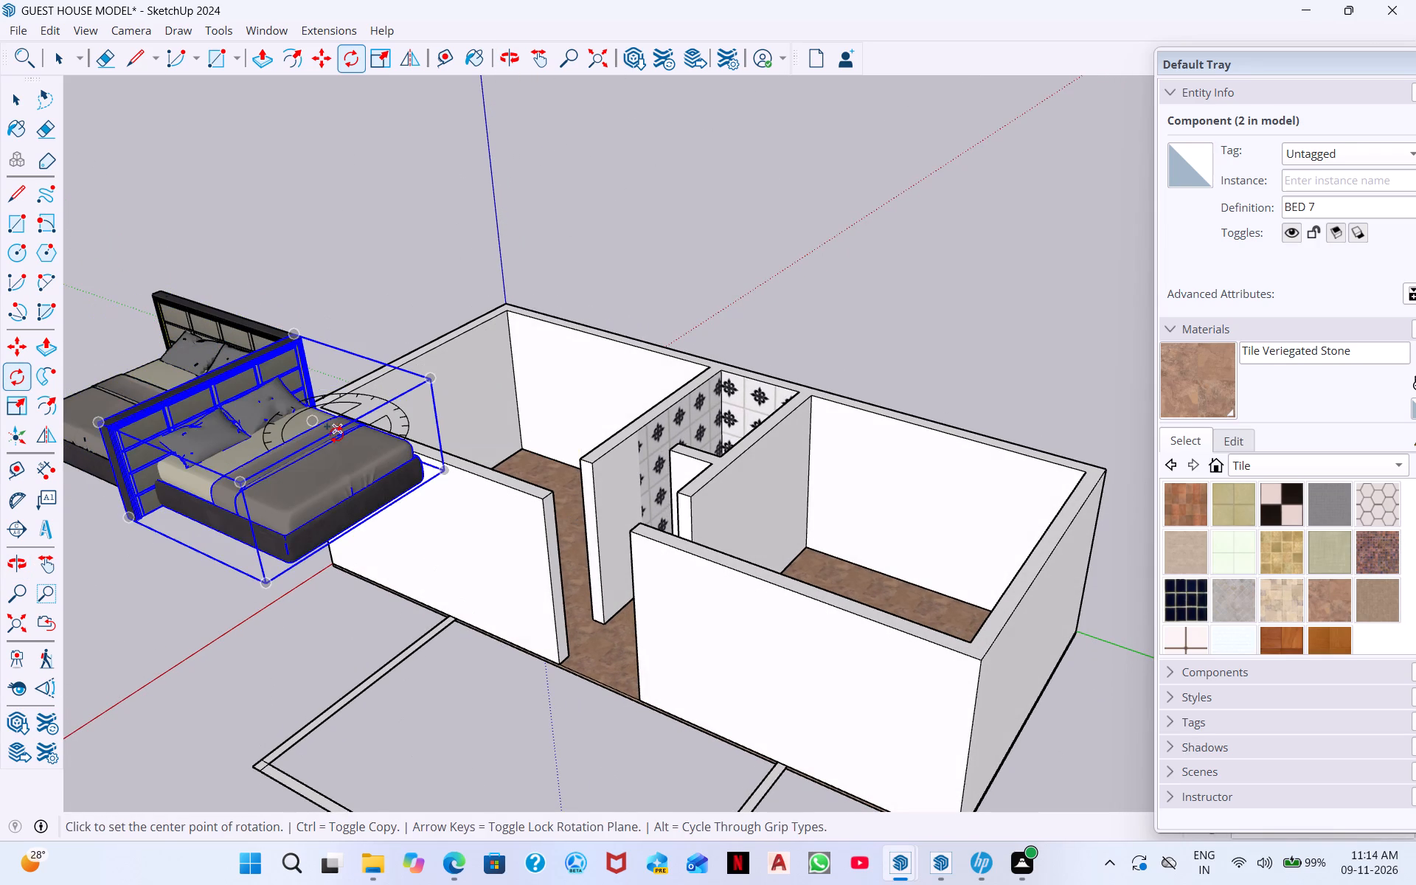
{"action": "left_click", "coordinate": [333, 466]}
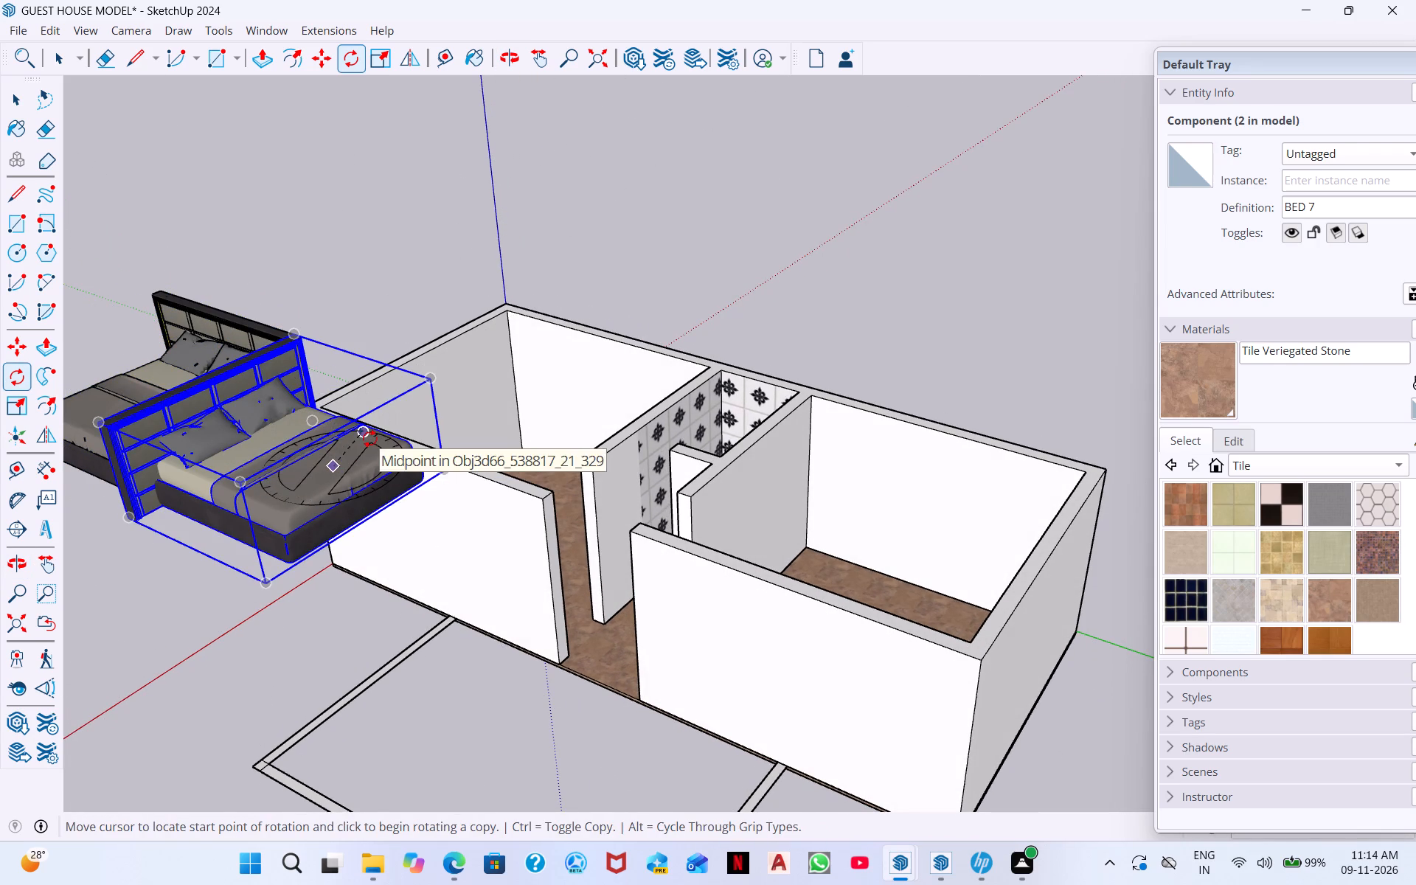
{"action": "key", "text": "space"}
{"action": "left_click", "coordinate": [407, 307]}
Move the rotated BED 7 copy by its bottom foot-end corner toward the stone-tiled room beside the patterned-tile bathroom.
{"action": "left_click", "coordinate": [244, 477]}
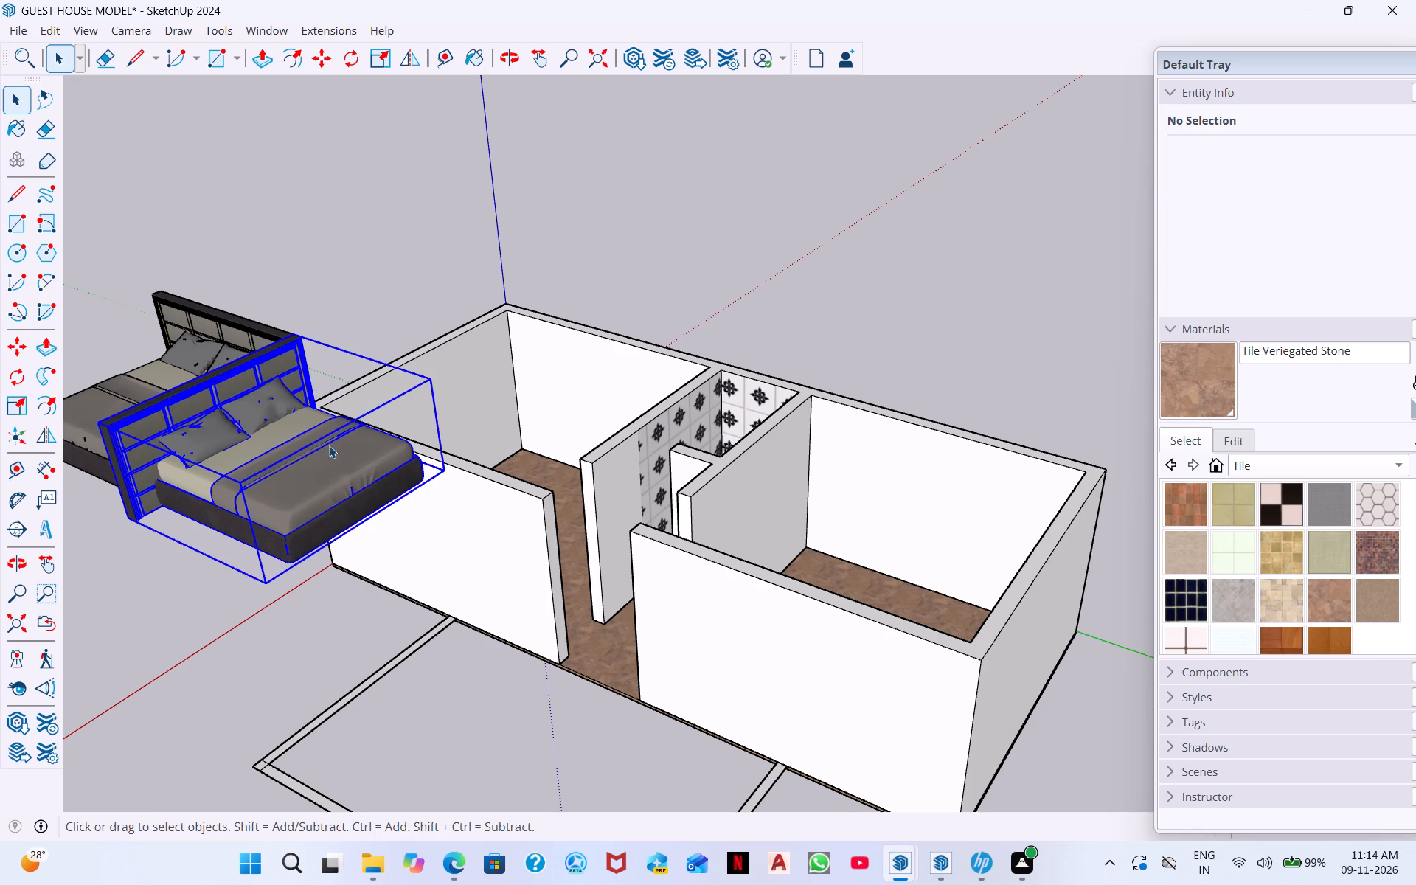
{"action": "middle_click_drag", "start_coordinate": [333, 497], "coordinate": [351, 631]}
{"action": "scroll", "coordinate": [251, 483], "scroll_direction": "up", "scroll_amount": 4}
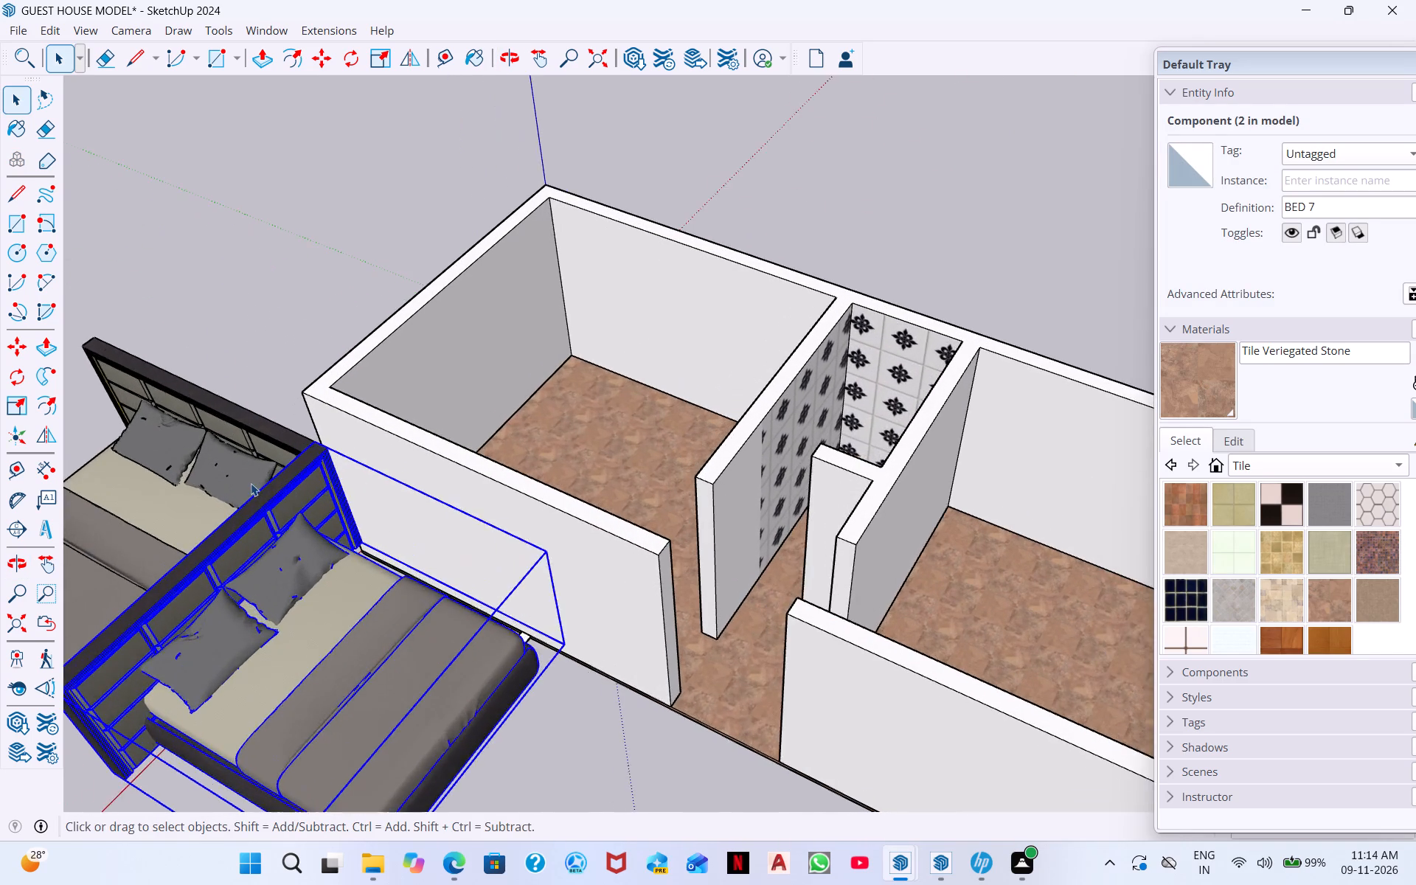
{"action": "scroll", "coordinate": [251, 483], "scroll_direction": "down", "scroll_amount": 4}
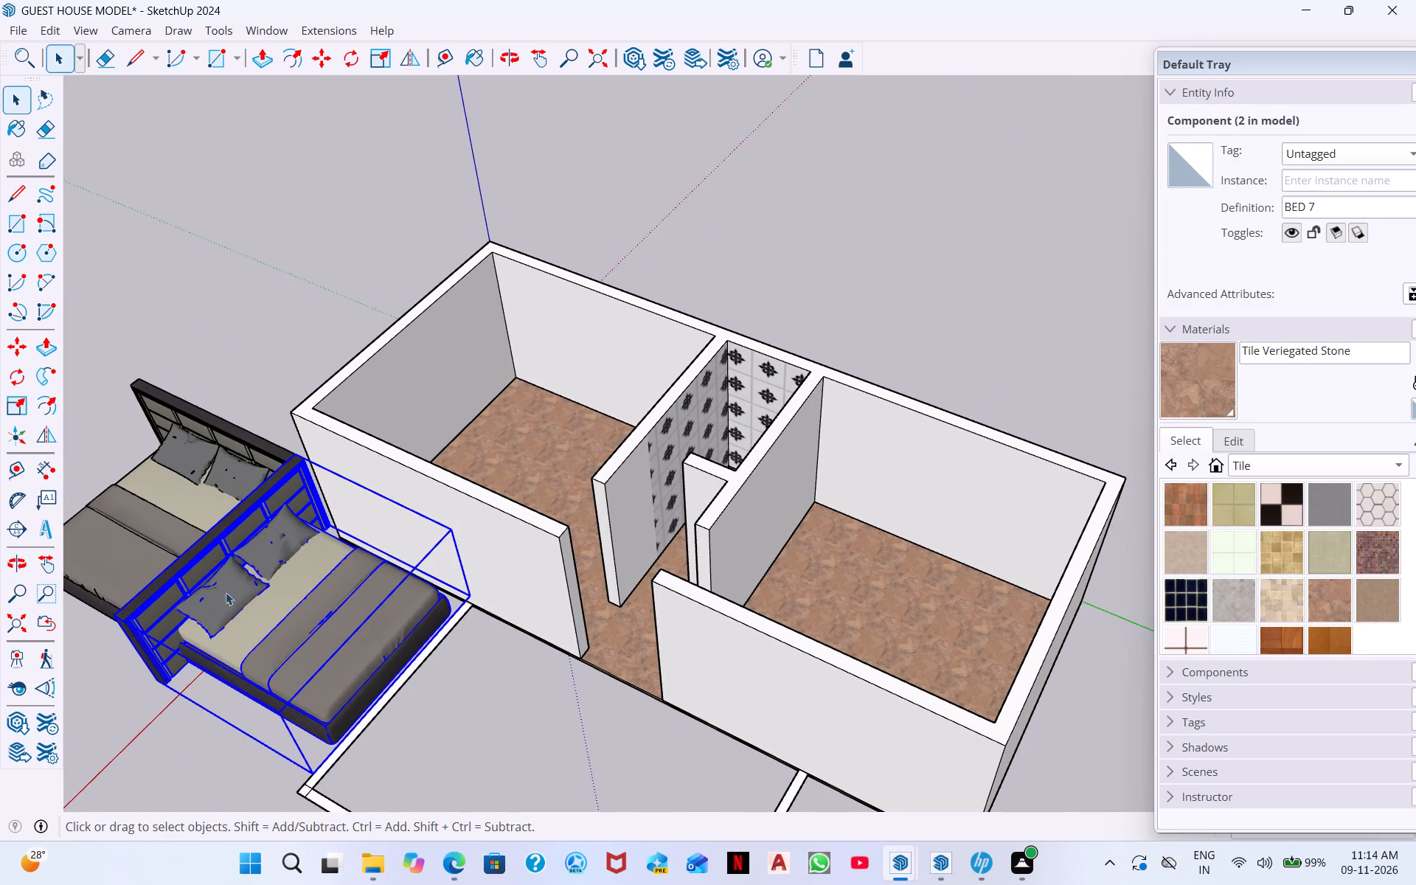
{"action": "right_click", "coordinate": [241, 606]}
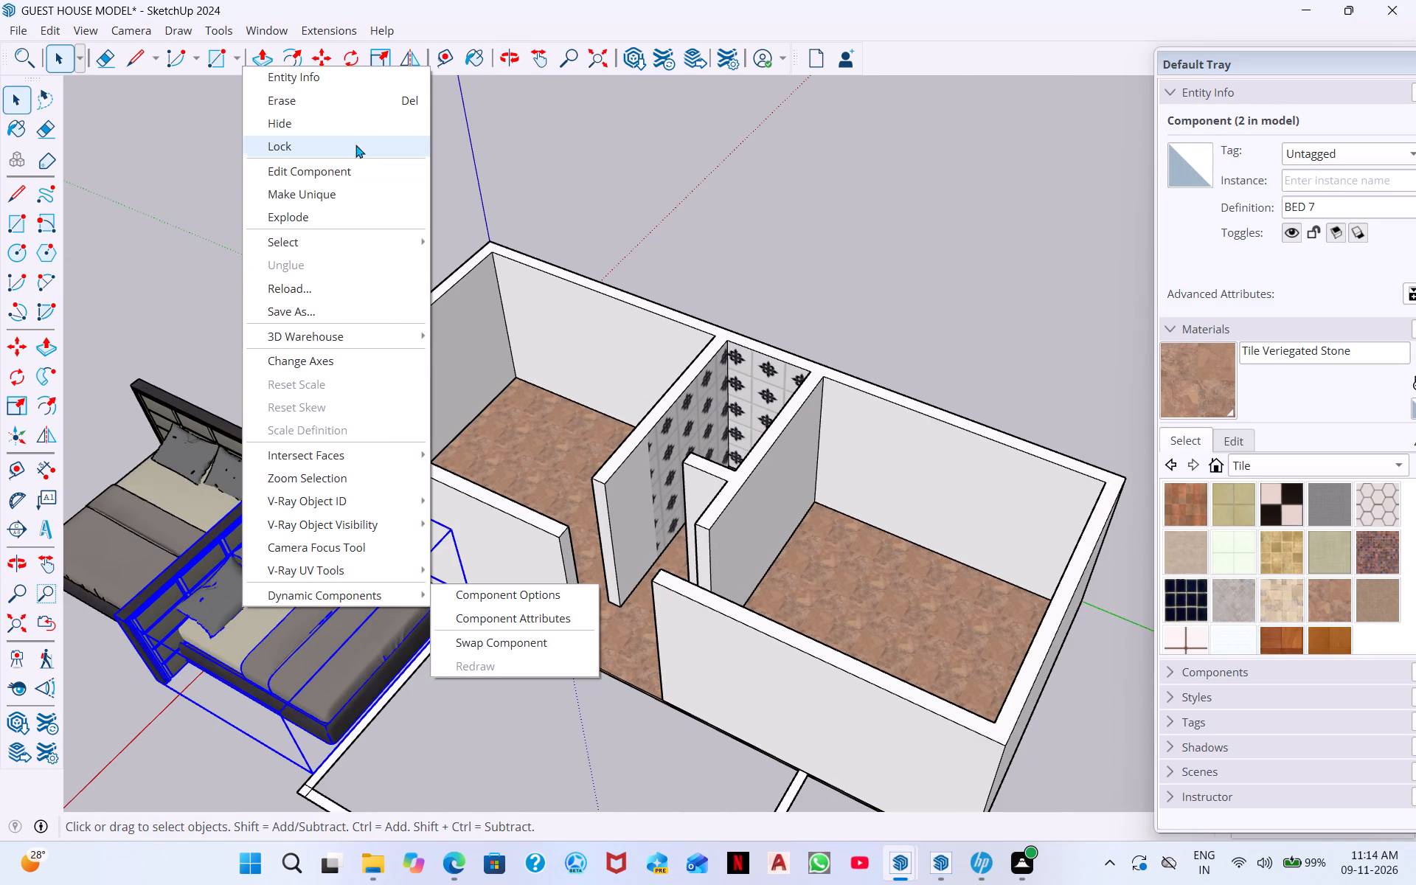
{"action": "left_click", "coordinate": [594, 122]}
{"action": "left_click", "coordinate": [352, 564]}
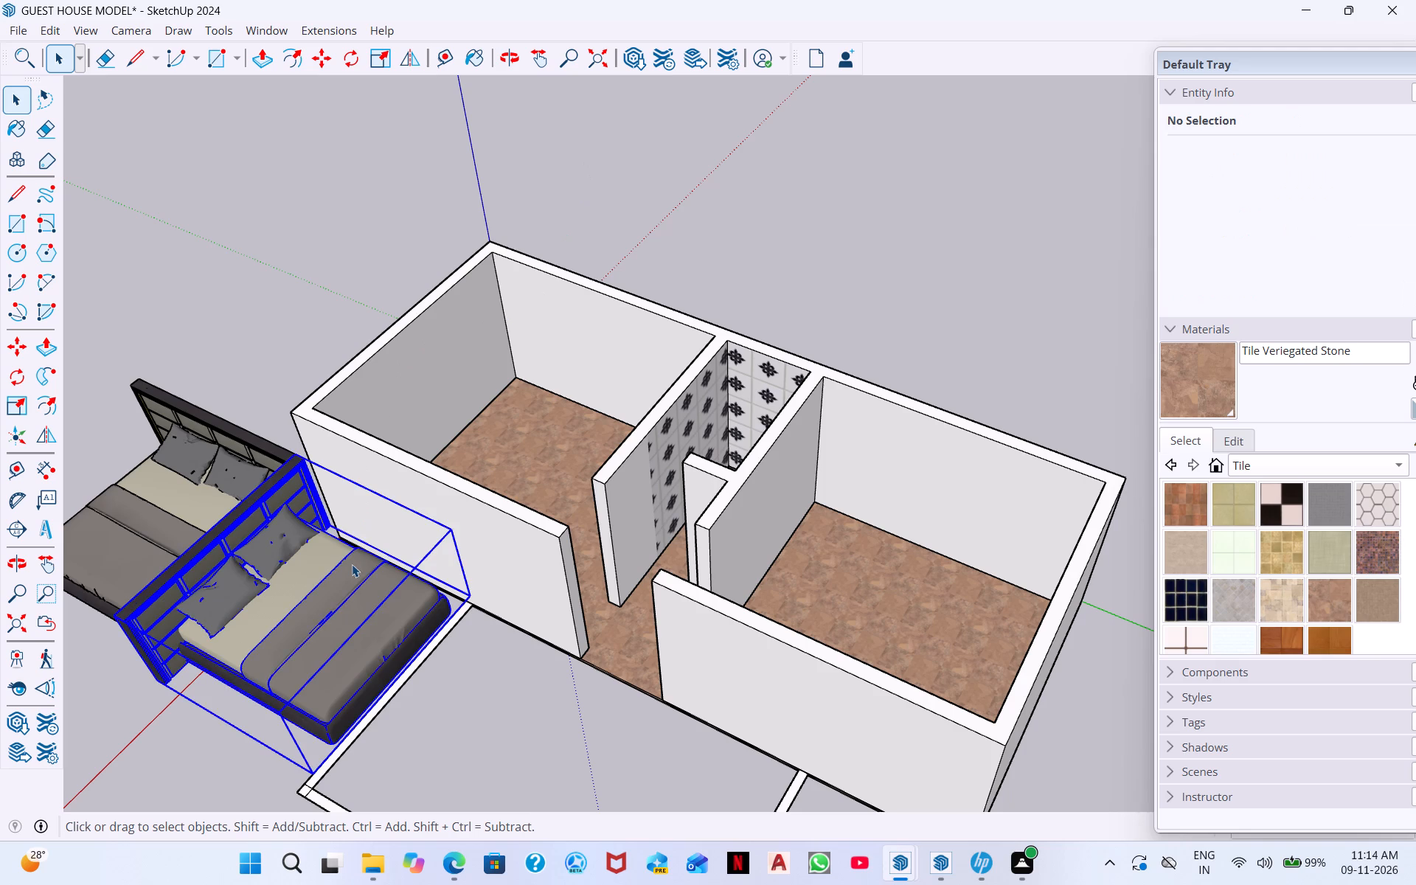
{"action": "left_click", "coordinate": [316, 56]}
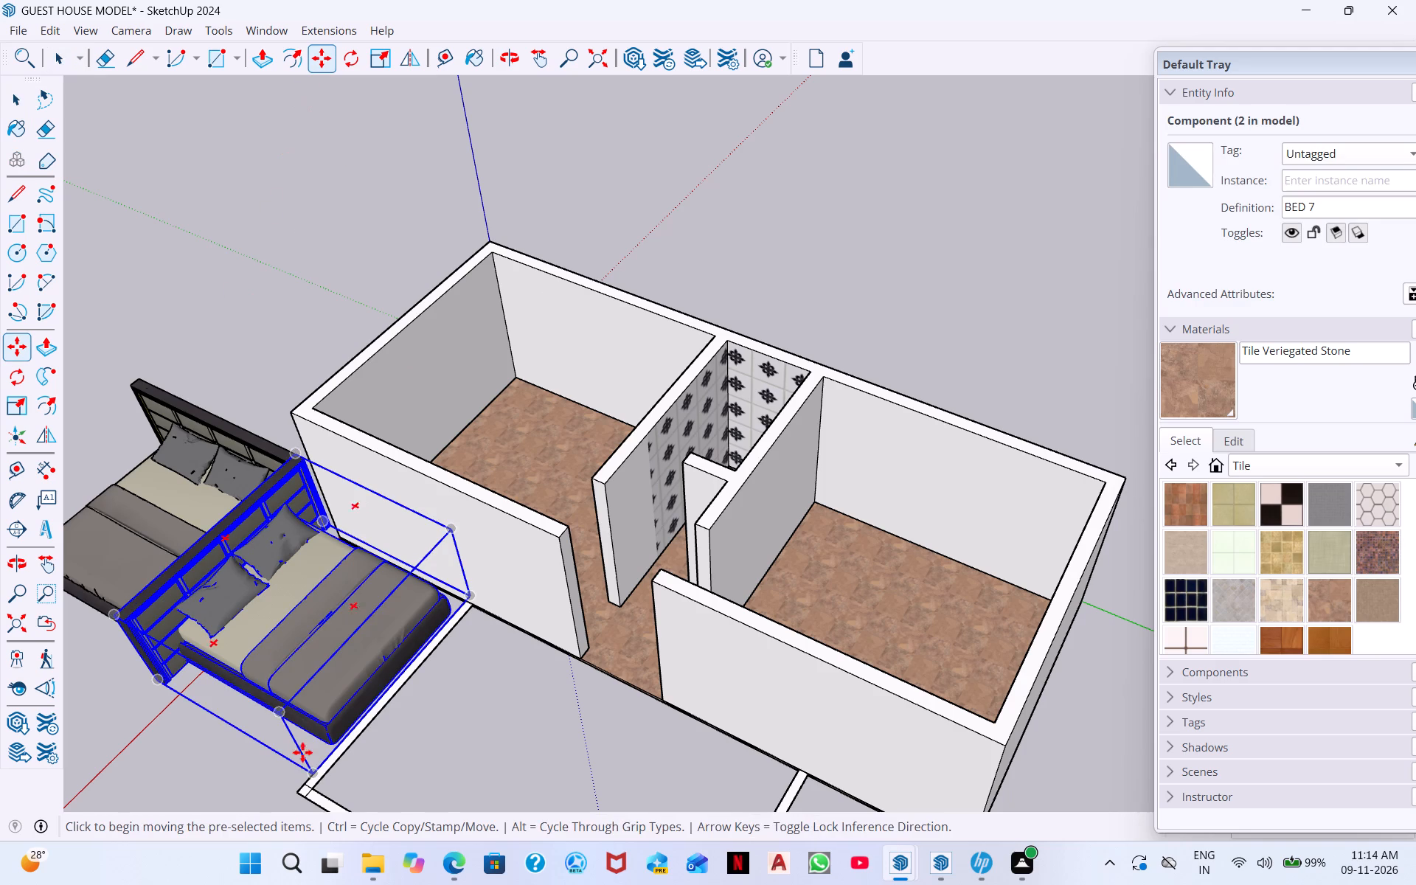
{"action": "left_click", "coordinate": [306, 775]}
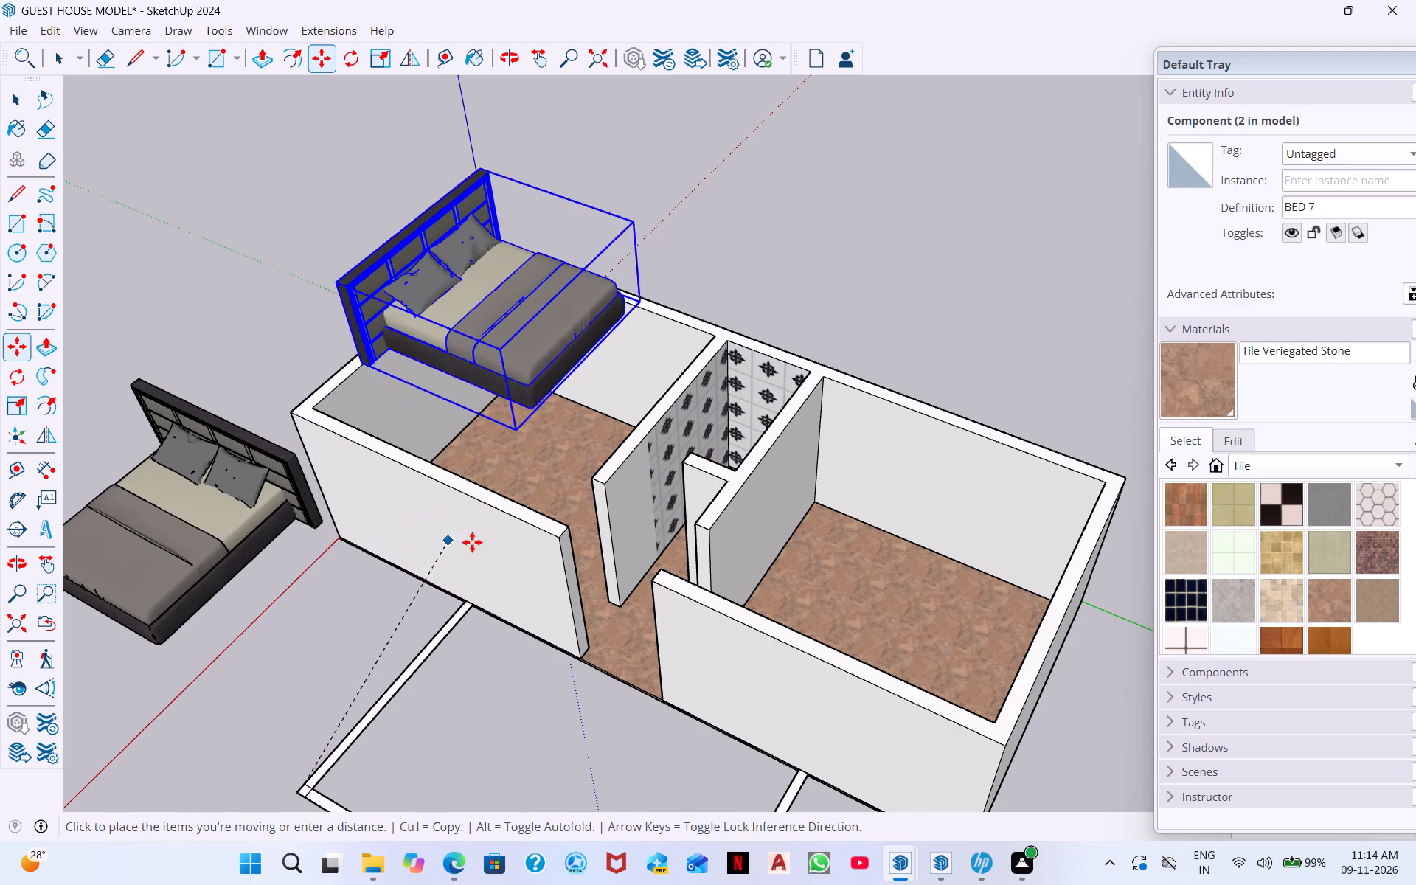
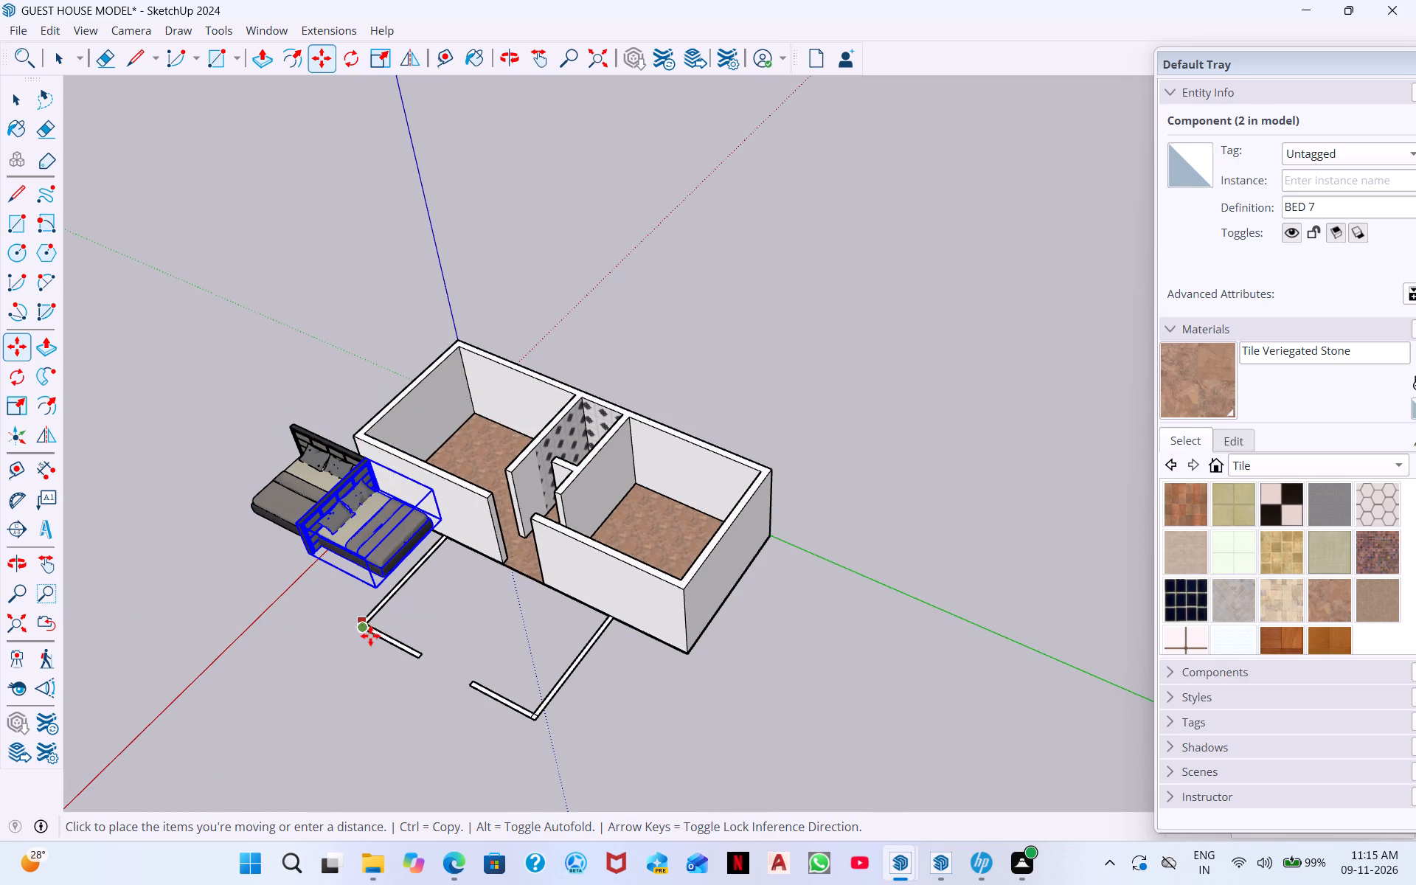
Move the rotated BED 7 copy by its bottom foot-end corner onto the outer corner of the low wall outline outside the house.
{"action": "scroll", "coordinate": [354, 624], "scroll_direction": "up", "scroll_amount": 12}
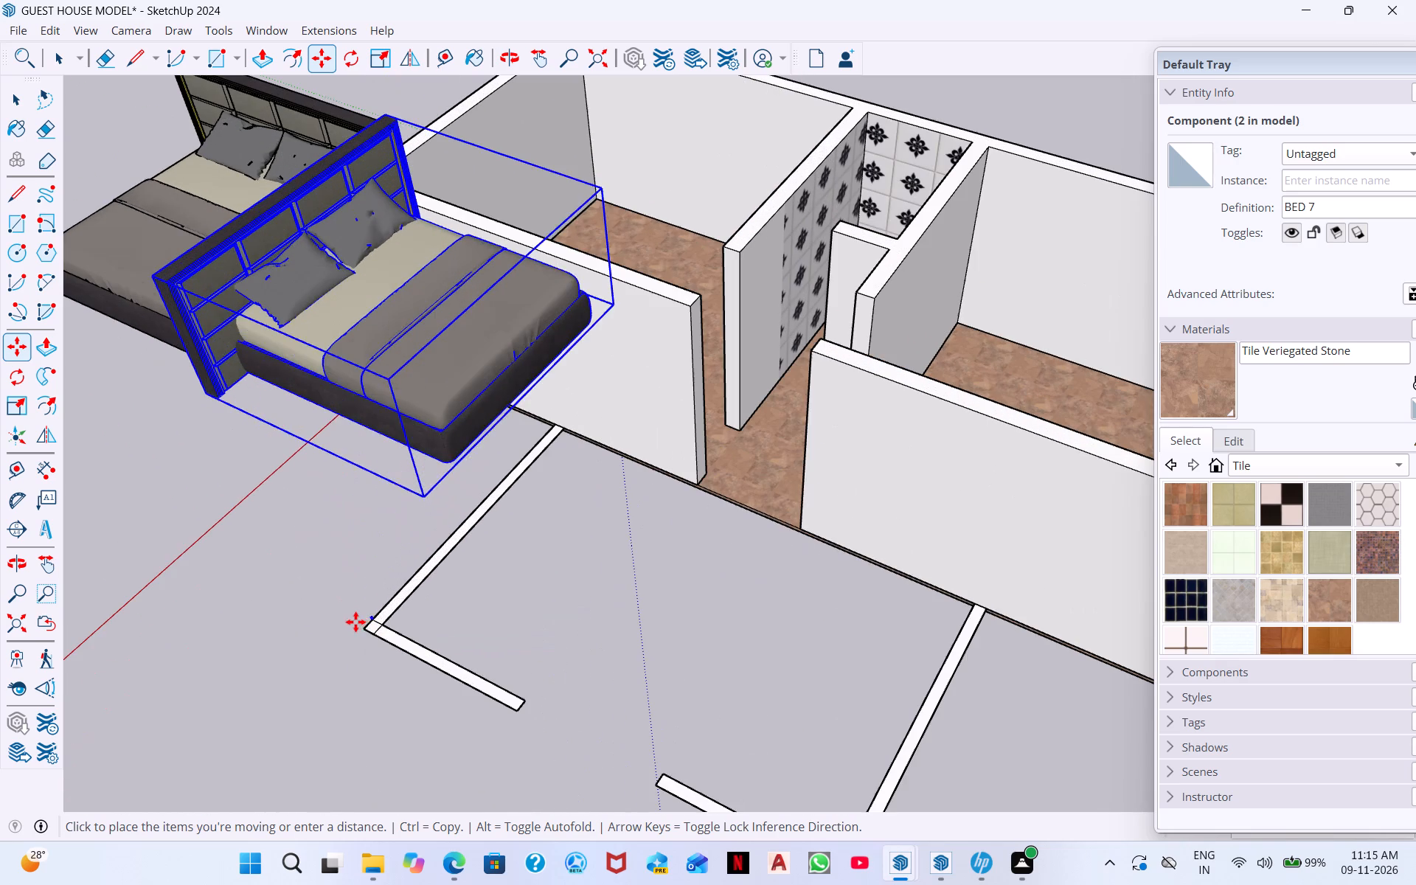
{"action": "left_click", "coordinate": [362, 624]}
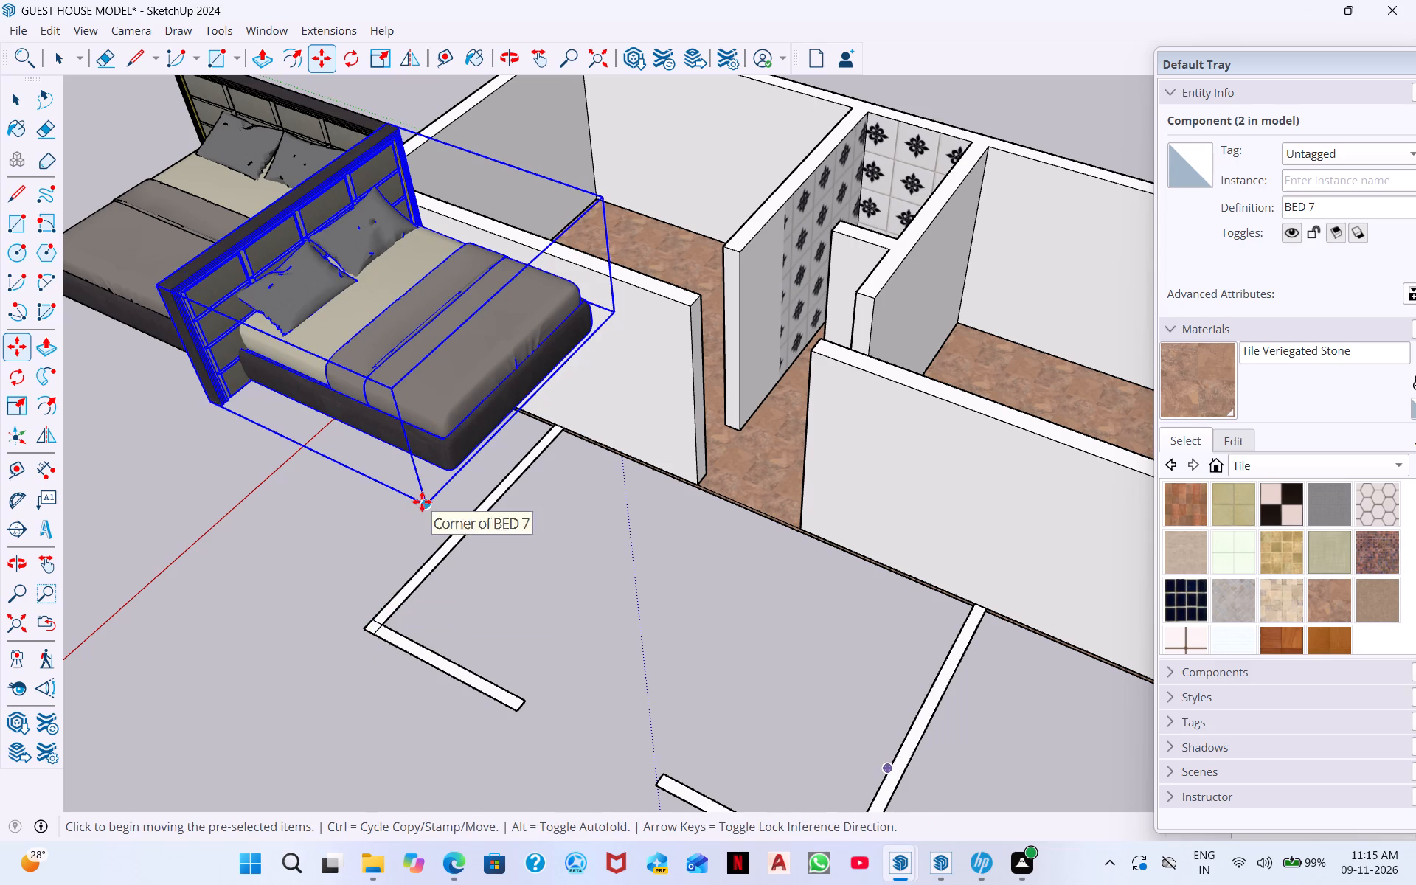
{"action": "left_click", "coordinate": [422, 502]}
{"action": "left_click", "coordinate": [365, 625]}
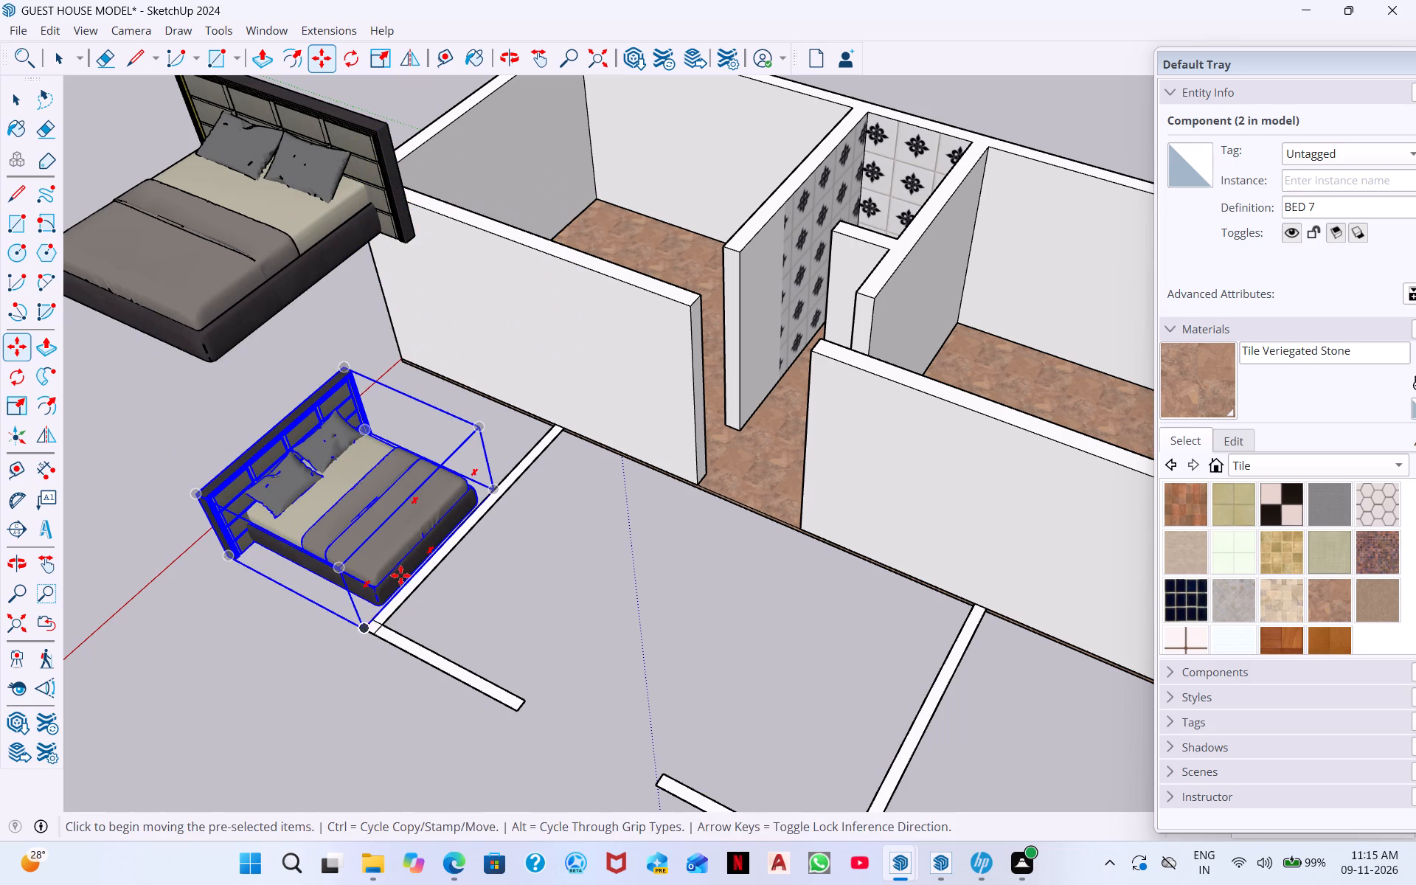
Move the BED 7 copy by its other bottom foot-end corner onto the stone-tiled floor of the room beside the patterned-tile bathroom.
{"action": "middle_click_drag", "start_coordinate": [399, 581], "coordinate": [446, 417]}
{"action": "scroll", "coordinate": [442, 422], "scroll_direction": "up", "scroll_amount": 1}
{"action": "middle_click_drag", "start_coordinate": [393, 566], "coordinate": [510, 414]}
{"action": "middle_click_drag", "start_coordinate": [414, 533], "coordinate": [525, 416]}
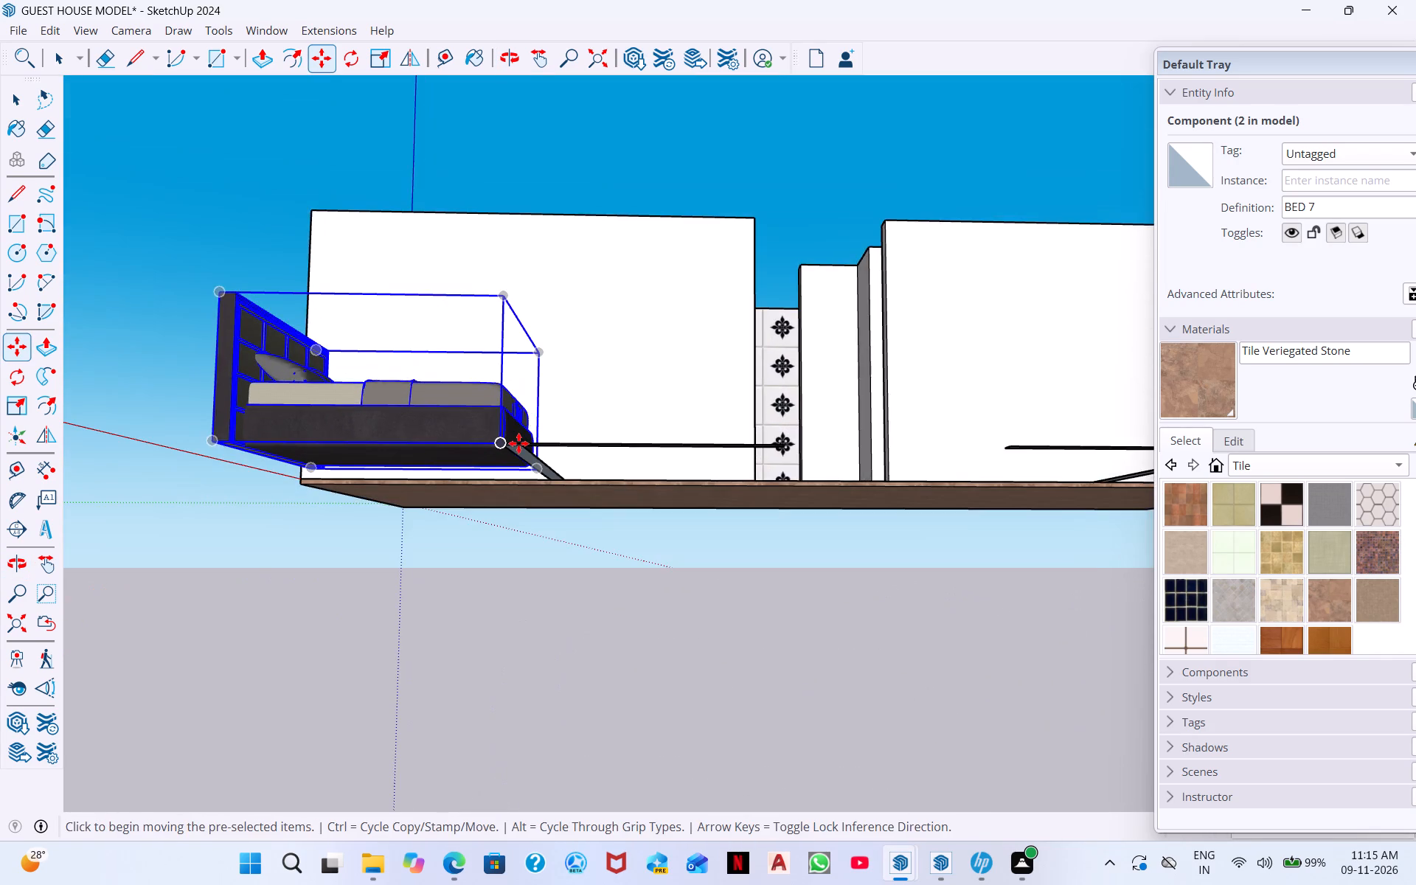
{"action": "scroll", "coordinate": [518, 442], "scroll_direction": "down", "scroll_amount": 7}
{"action": "middle_click_drag", "start_coordinate": [501, 459], "coordinate": [149, 611]}
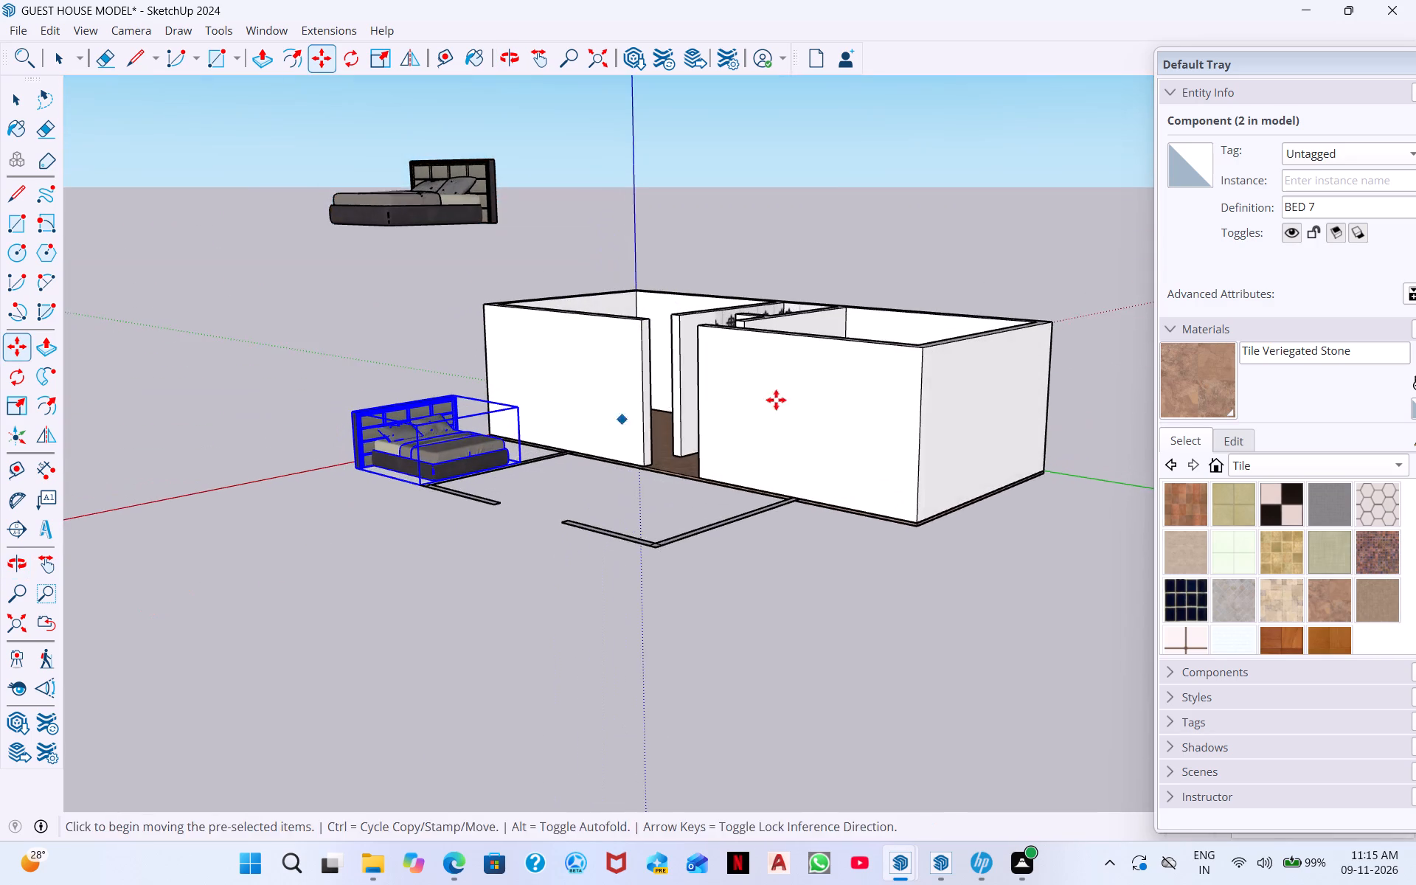
{"action": "middle_click_drag", "start_coordinate": [756, 414], "coordinate": [457, 546]}
{"action": "scroll", "coordinate": [566, 392], "scroll_direction": "up", "scroll_amount": 12}
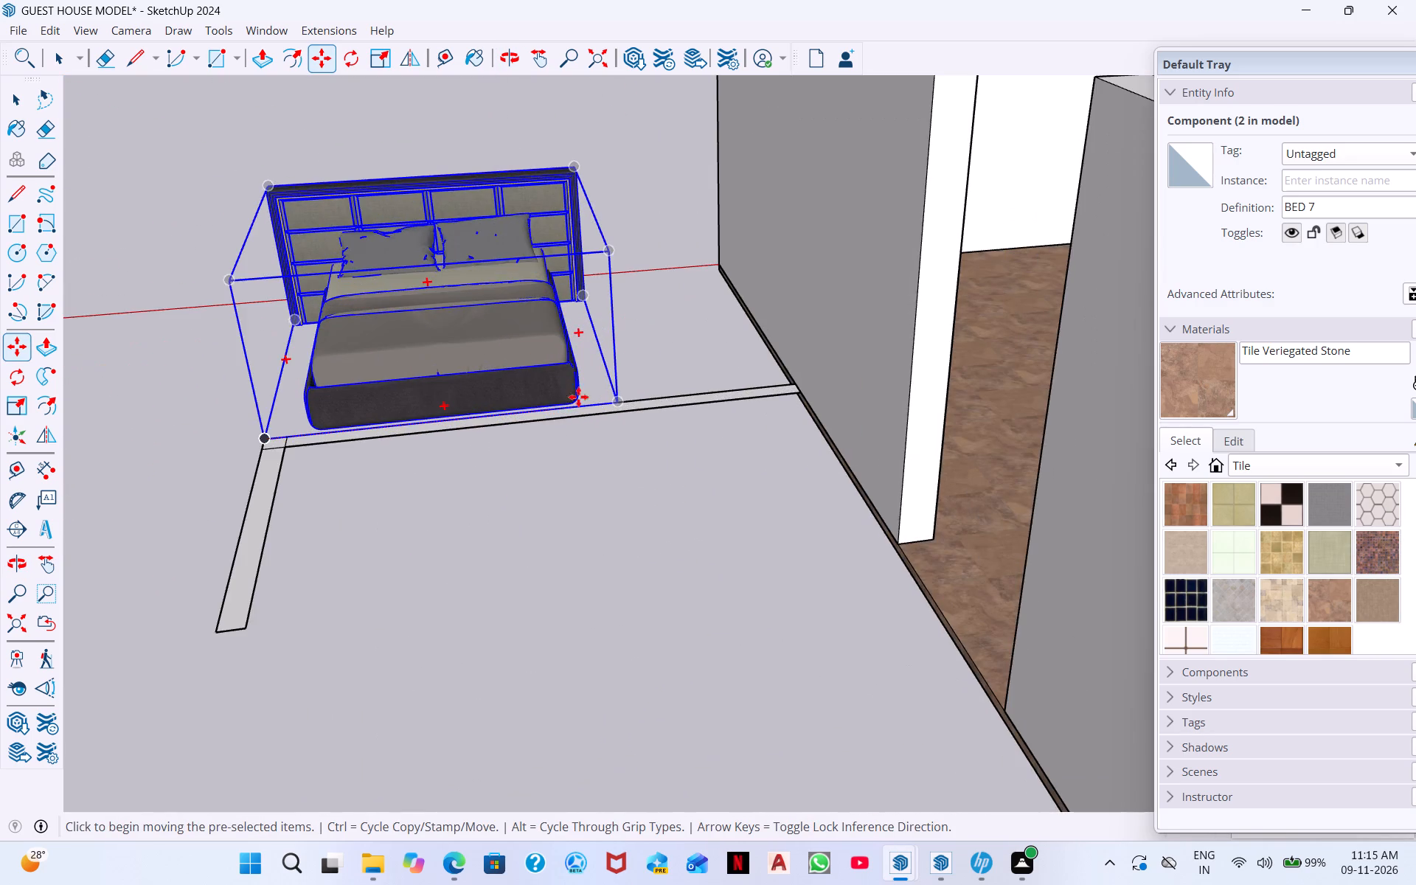
{"action": "scroll", "coordinate": [646, 349], "scroll_direction": "down", "scroll_amount": 3}
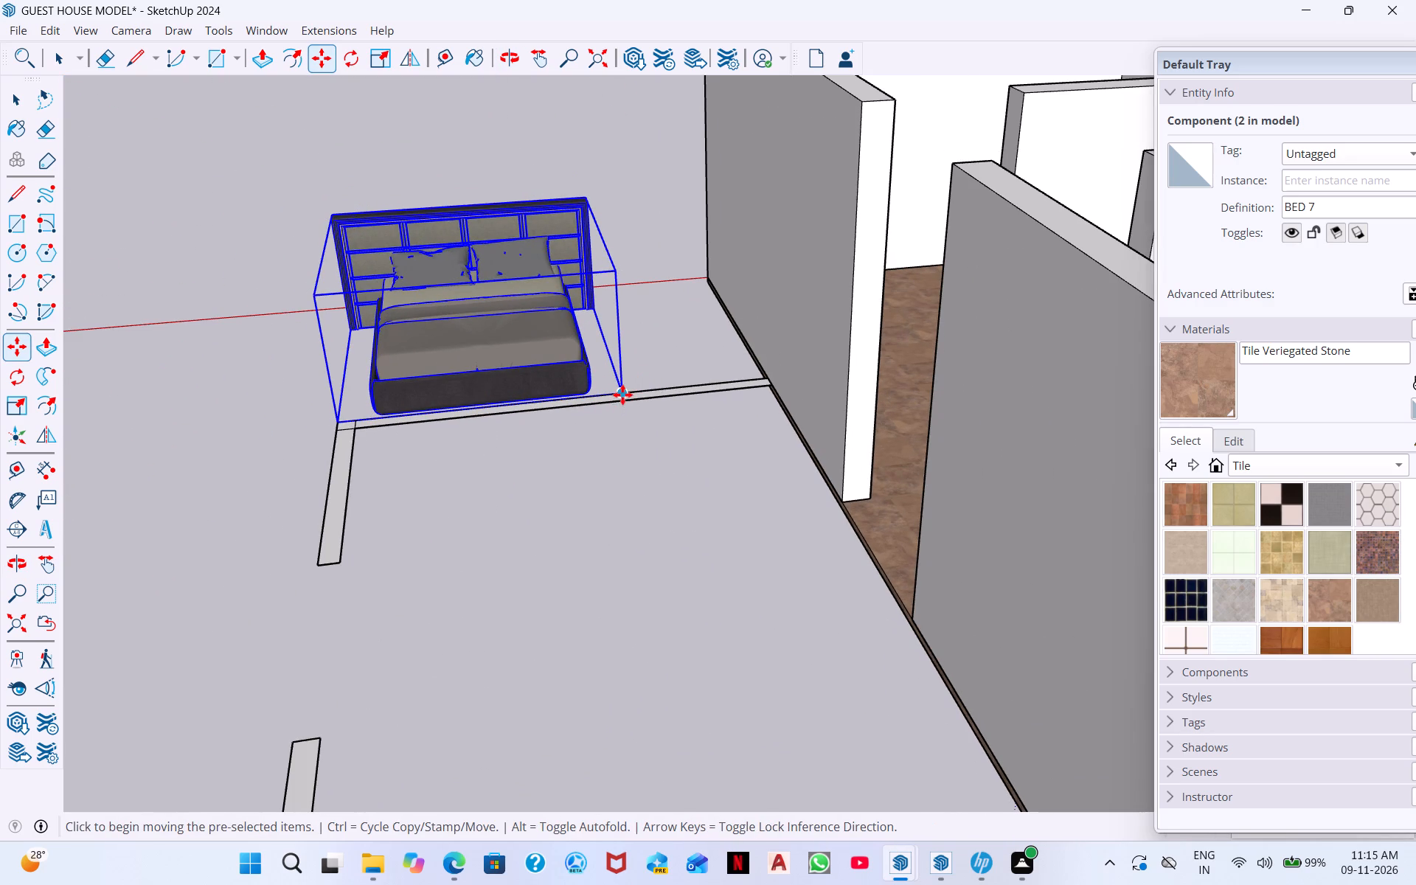
{"action": "left_click", "coordinate": [622, 394]}
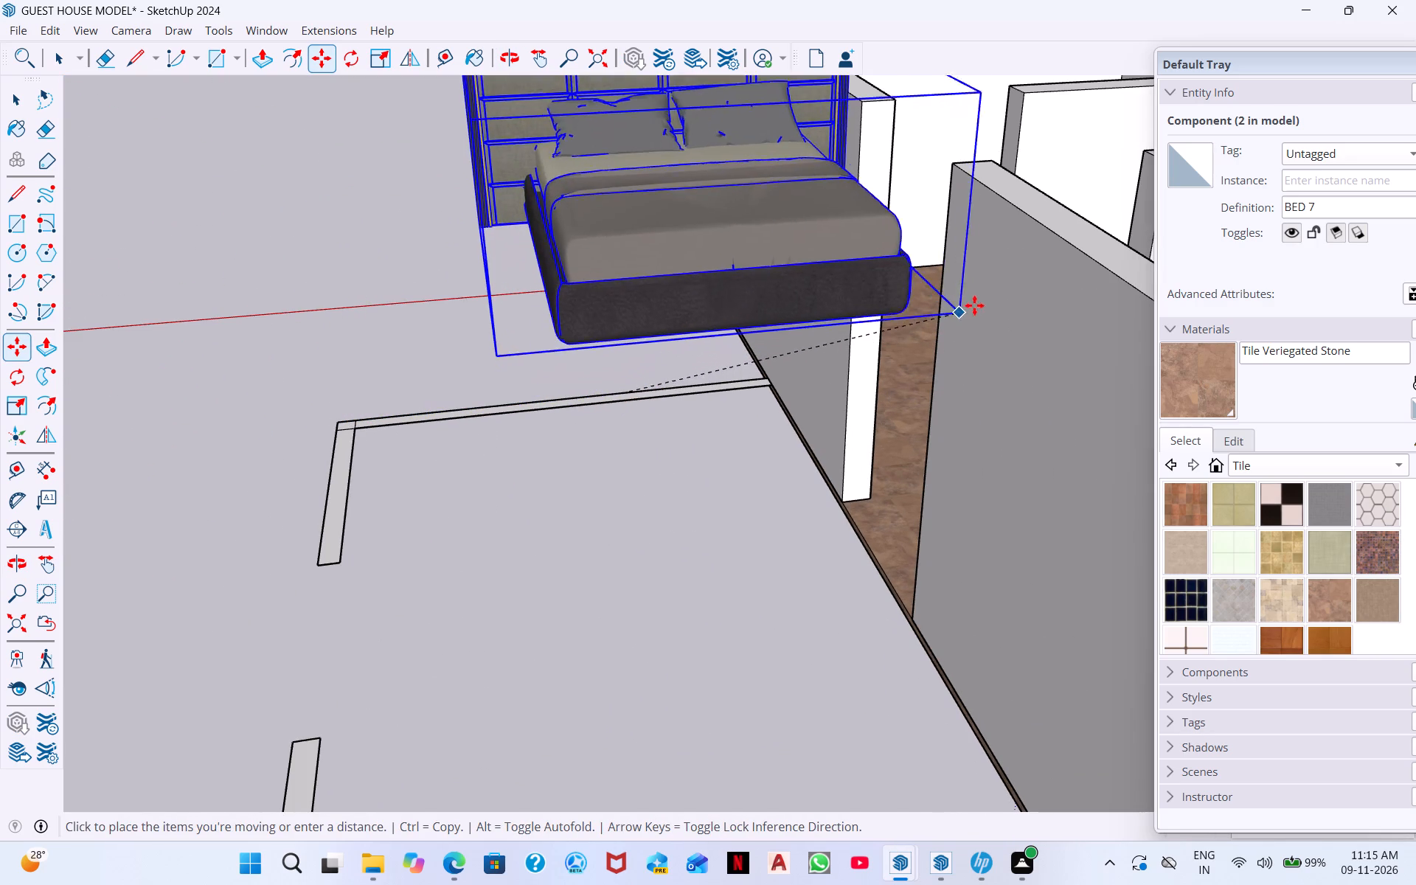
{"action": "middle_click_drag", "start_coordinate": [991, 288], "coordinate": [800, 632]}
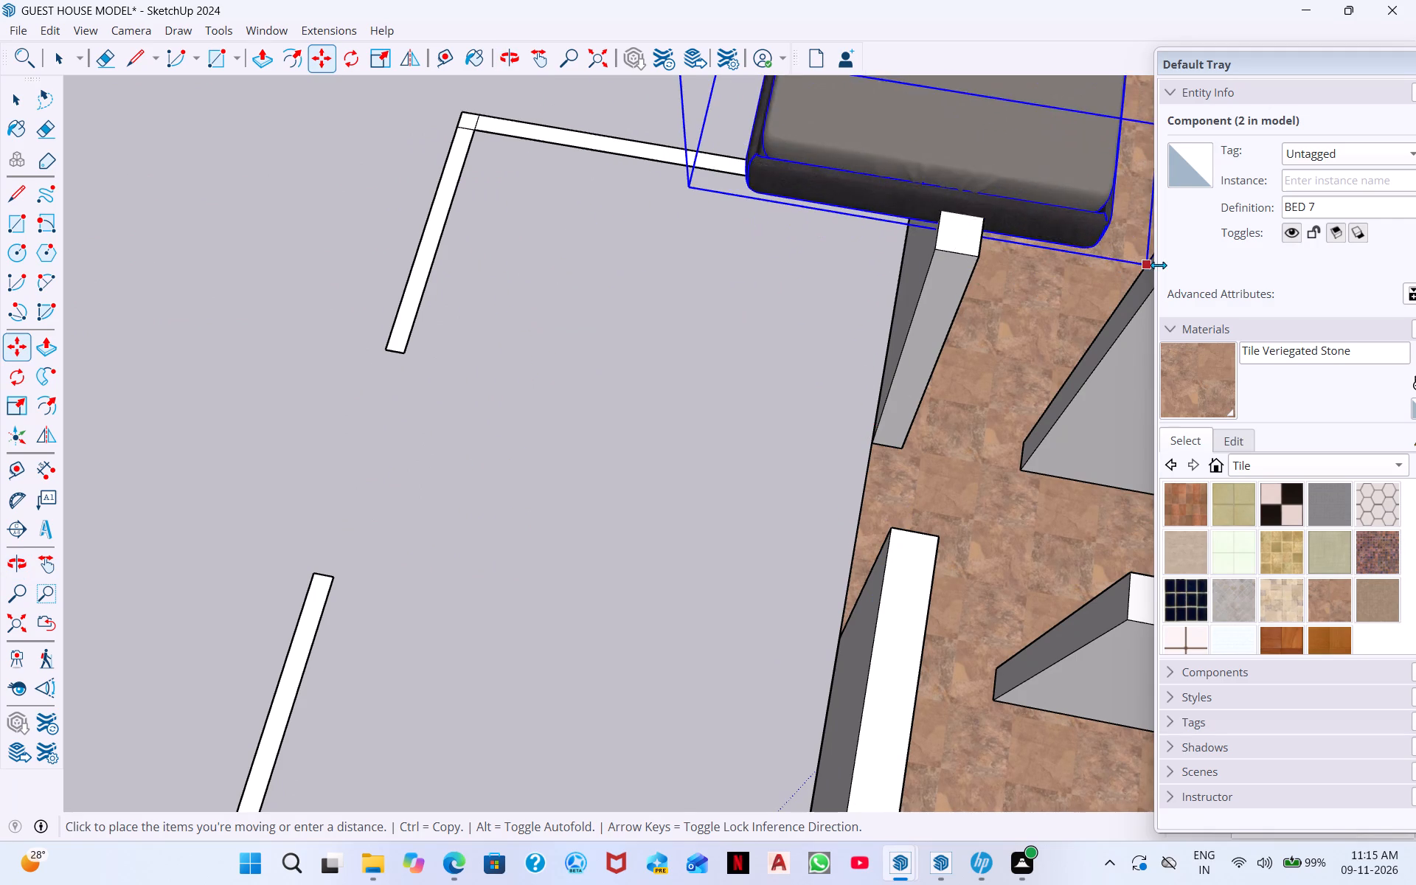
{"action": "scroll", "coordinate": [1140, 247], "scroll_direction": "down", "scroll_amount": 8}
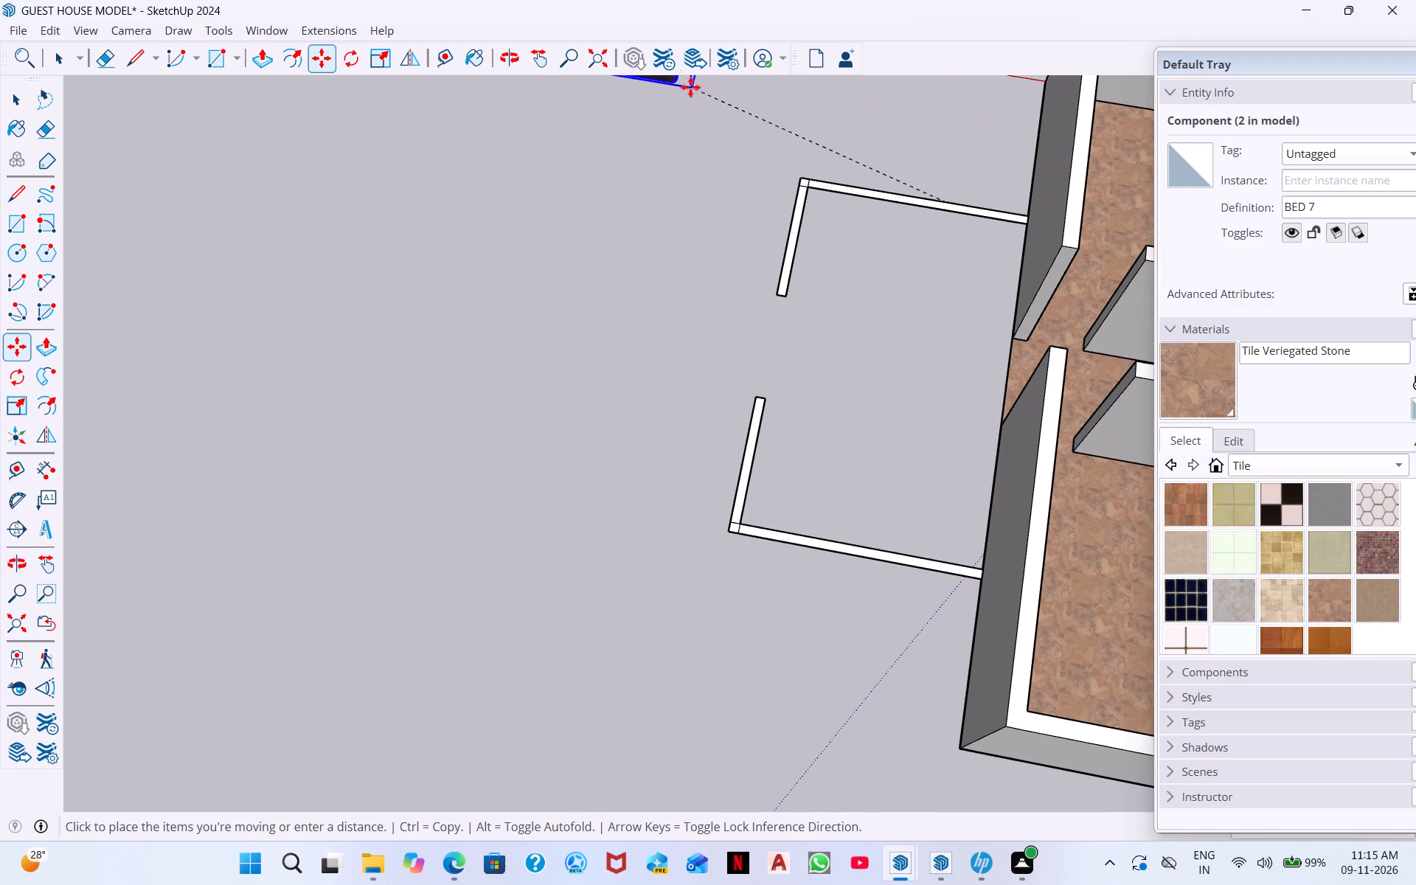
{"action": "left_click", "coordinate": [594, 63]}
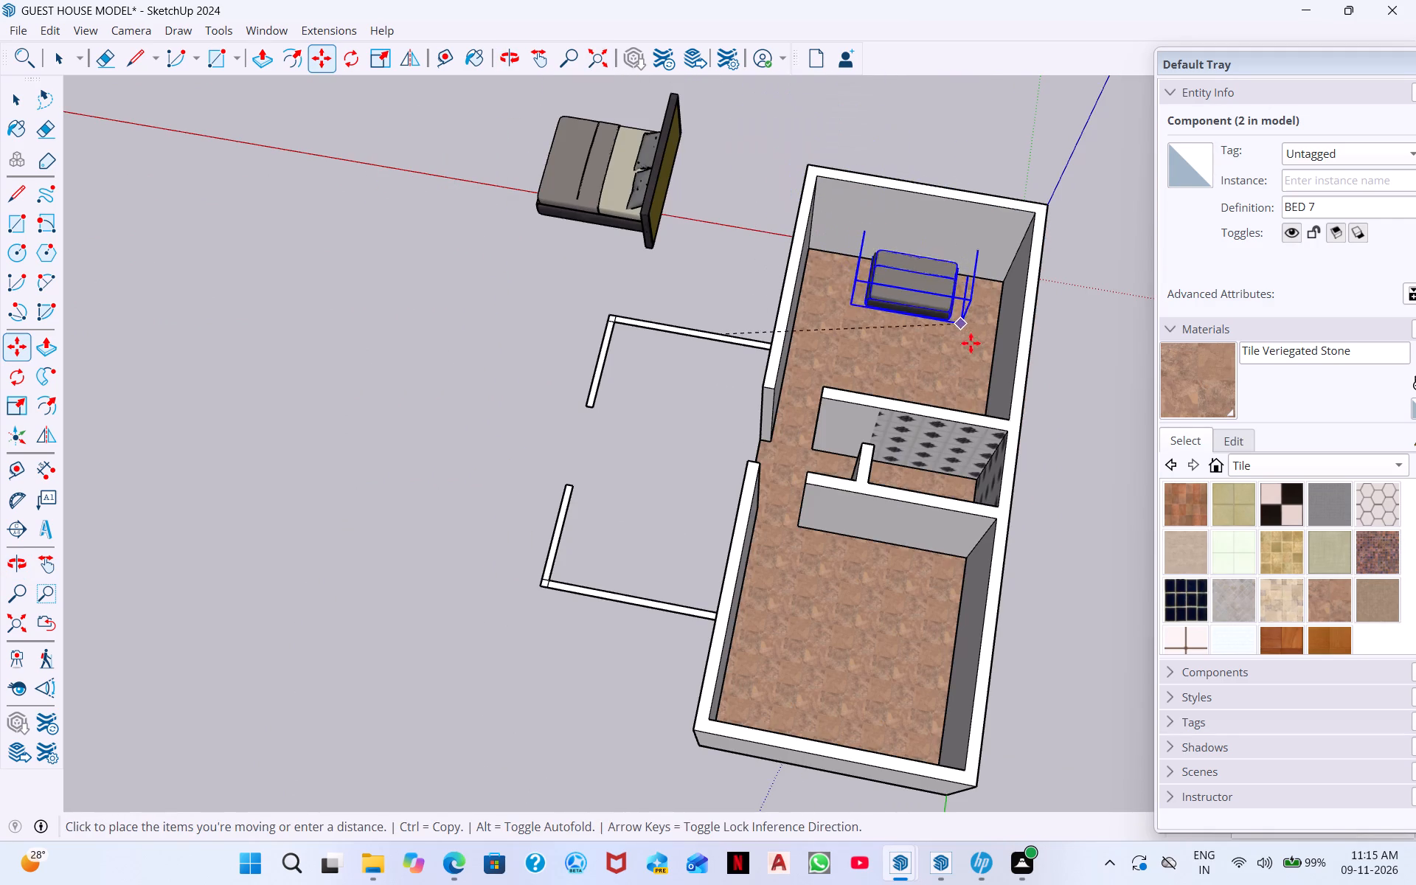
{"action": "scroll", "coordinate": [951, 384], "scroll_direction": "up", "scroll_amount": 11}
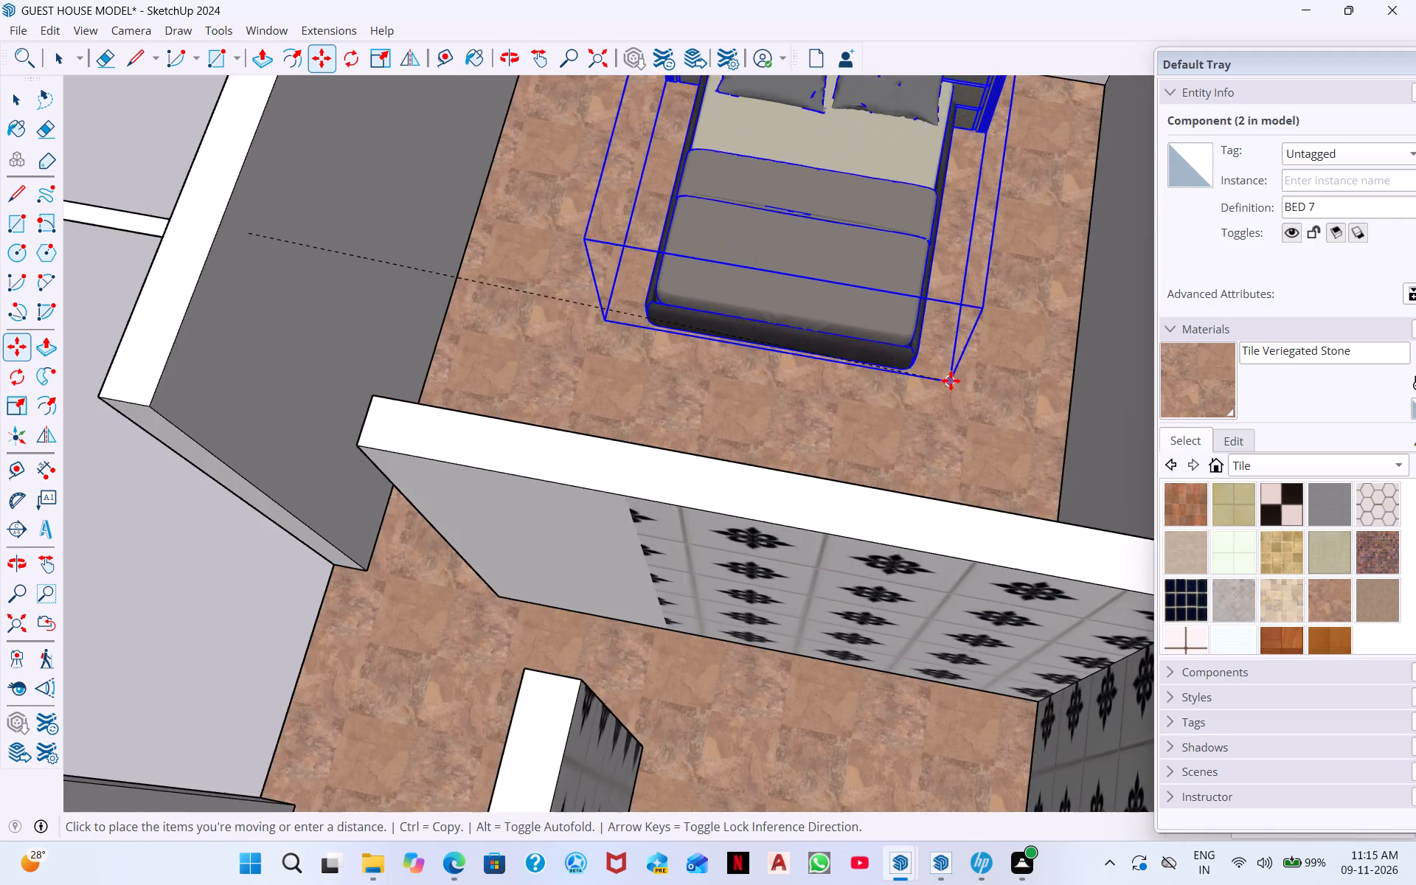
{"action": "scroll", "coordinate": [951, 378], "scroll_direction": "up", "scroll_amount": 7}
{"action": "left_click", "coordinate": [965, 372]}
Examine how the BED 7 copy sits on the room's floor and between its walls from several angles.
{"action": "scroll", "coordinate": [864, 400], "scroll_direction": "down", "scroll_amount": 2}
{"action": "middle_click_drag", "start_coordinate": [832, 420], "coordinate": [868, 378]}
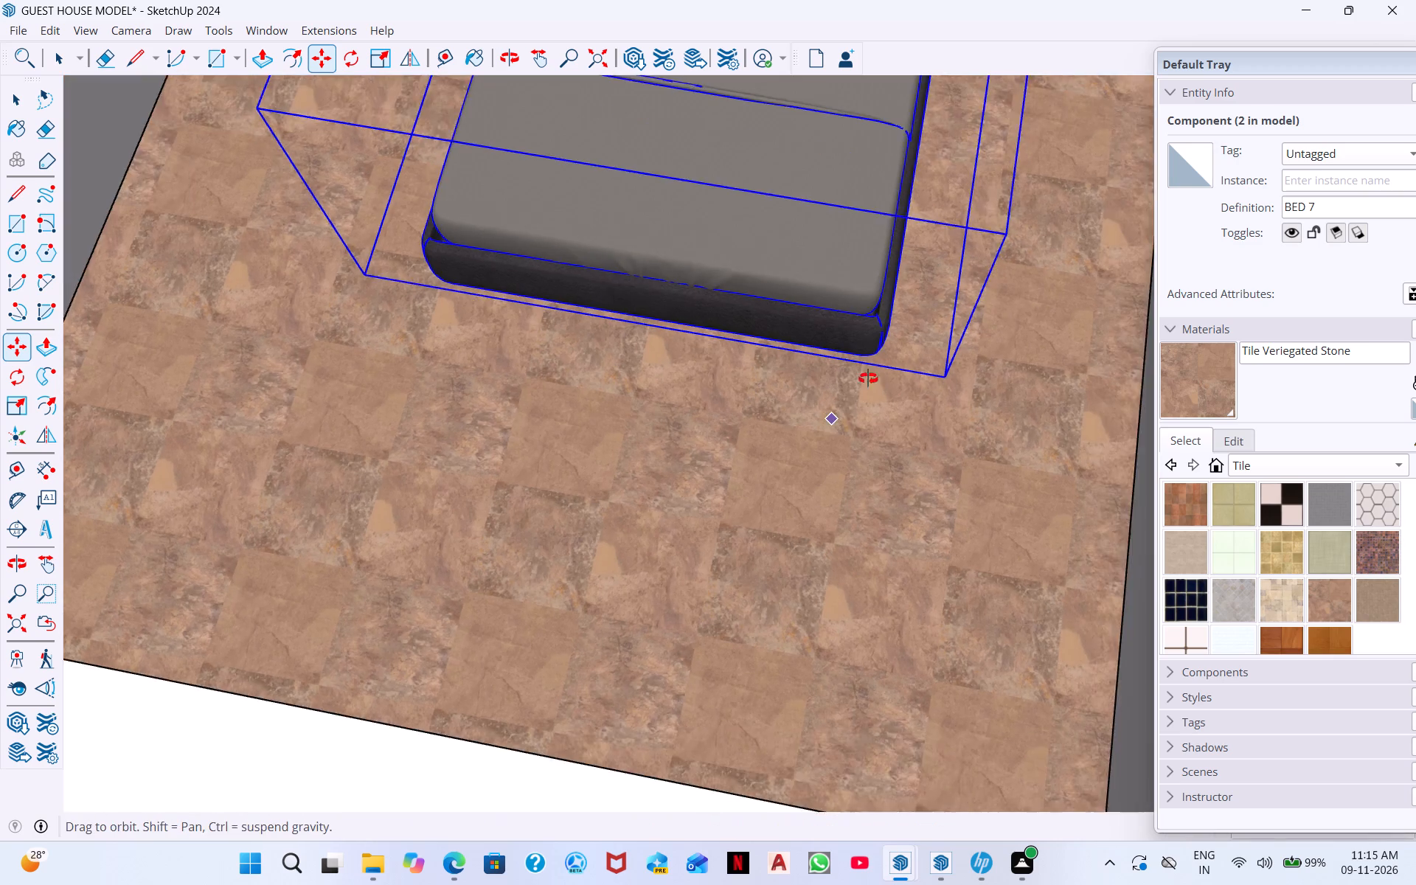
{"action": "middle_click_drag", "start_coordinate": [868, 378], "coordinate": [982, 174]}
{"action": "middle_click_drag", "start_coordinate": [629, 287], "coordinate": [852, 327]}
{"action": "scroll", "coordinate": [833, 305], "scroll_direction": "down", "scroll_amount": 10}
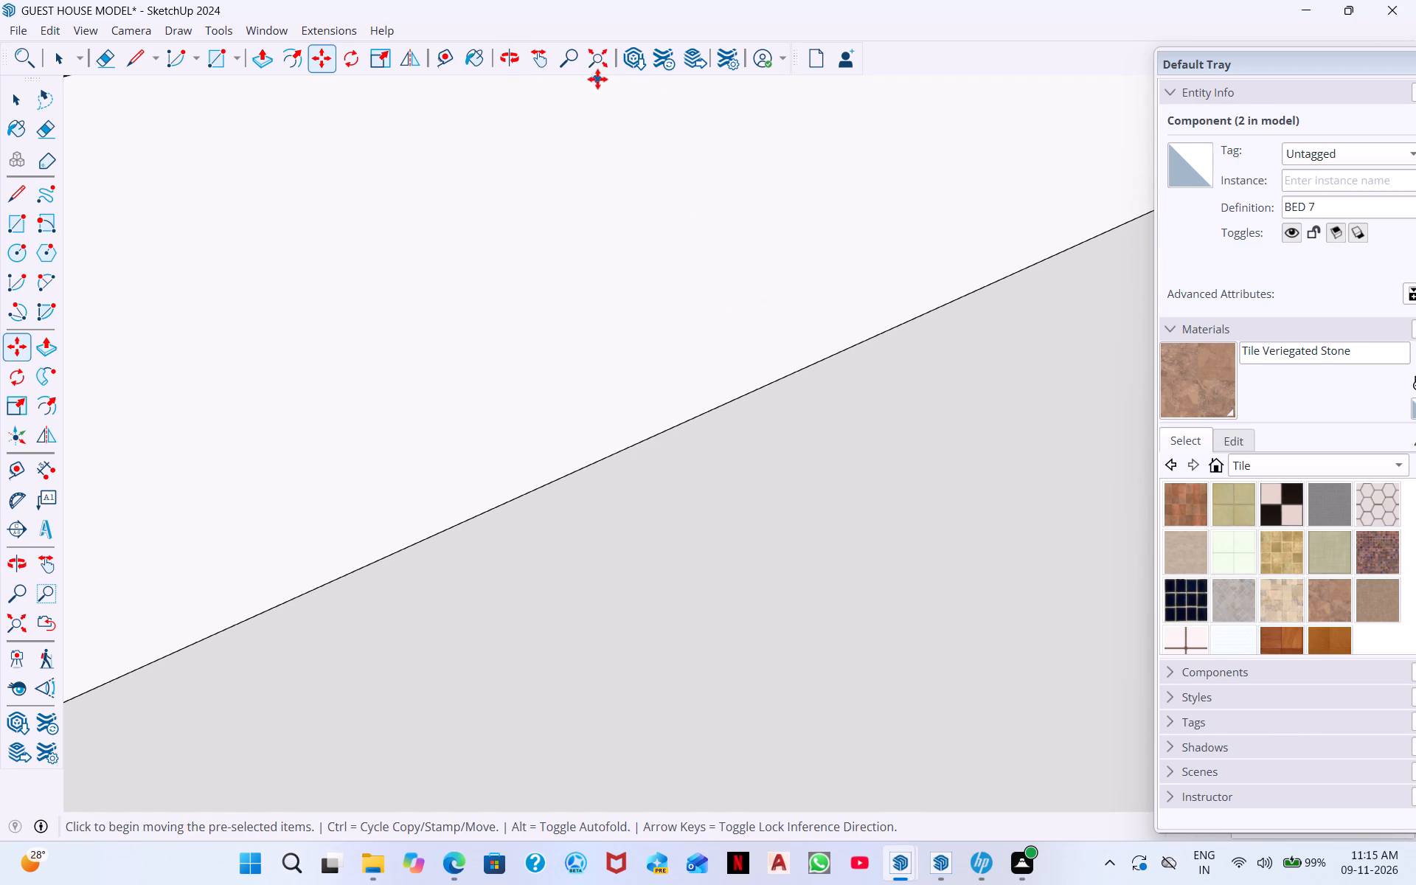
{"action": "left_click", "coordinate": [598, 59]}
{"action": "scroll", "coordinate": [619, 310], "scroll_direction": "down", "scroll_amount": 4}
{"action": "middle_click_drag", "start_coordinate": [716, 343], "coordinate": [707, 204]}
{"action": "middle_click_drag", "start_coordinate": [677, 378], "coordinate": [684, 375]}
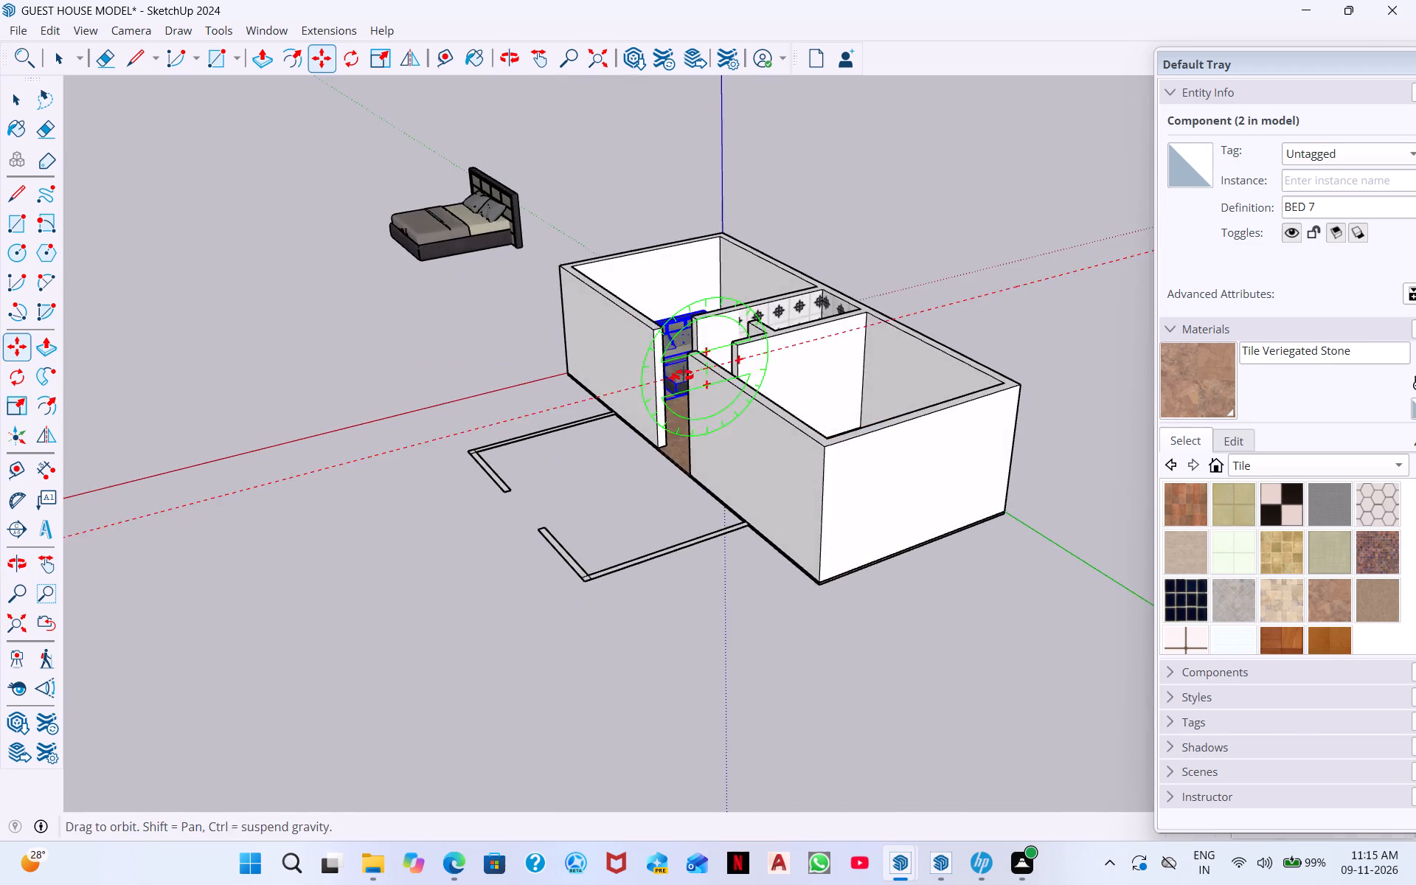
{"action": "middle_click_drag", "start_coordinate": [684, 375], "coordinate": [749, 248]}
{"action": "scroll", "coordinate": [710, 414], "scroll_direction": "up", "scroll_amount": 19}
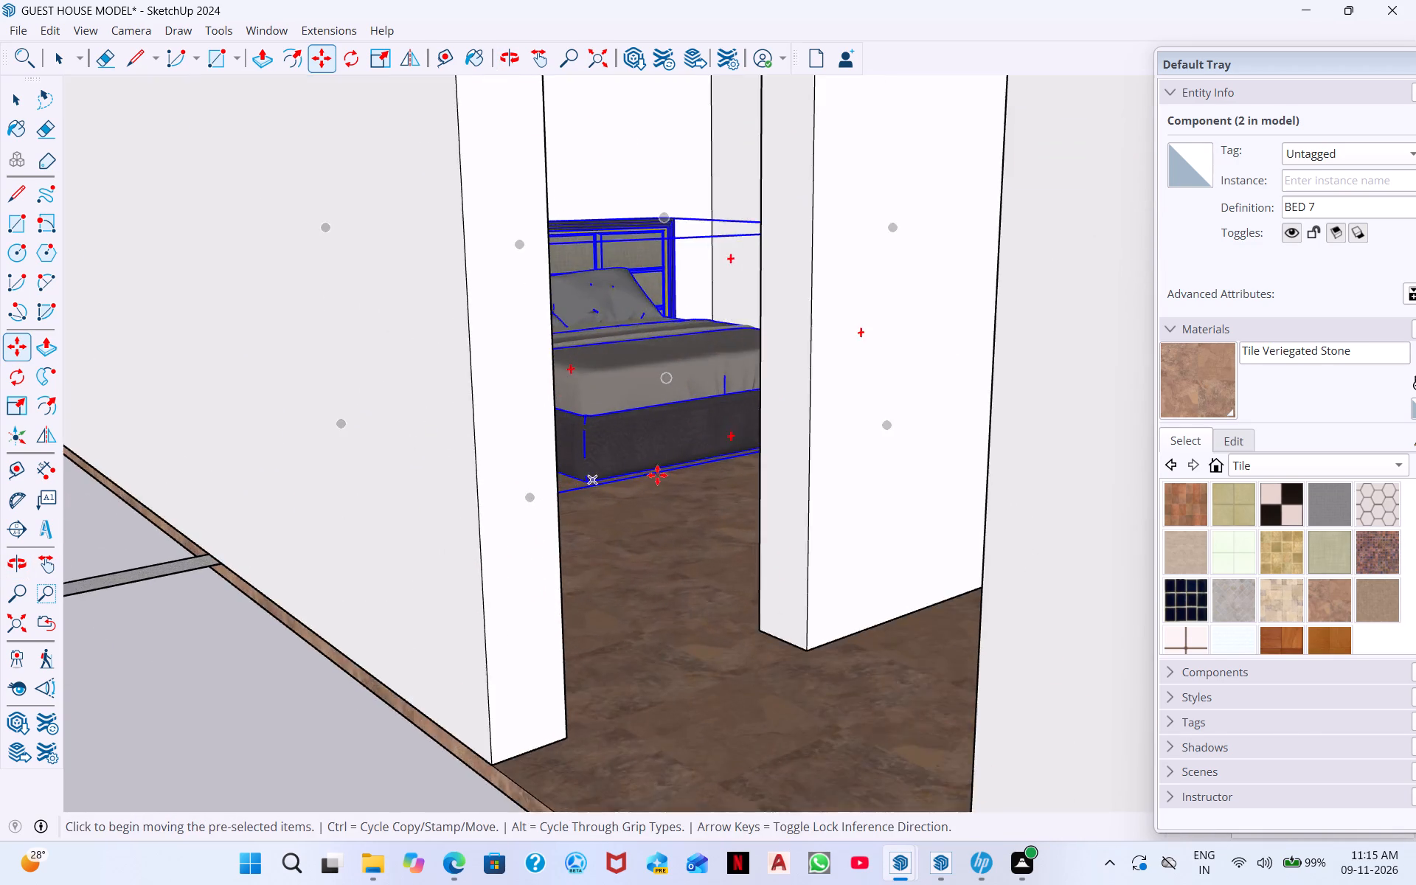
{"action": "scroll", "coordinate": [657, 475], "scroll_direction": "up", "scroll_amount": 8}
{"action": "middle_click_drag", "start_coordinate": [629, 532], "coordinate": [566, 650]}
{"action": "scroll", "coordinate": [557, 304], "scroll_direction": "down", "scroll_amount": 2}
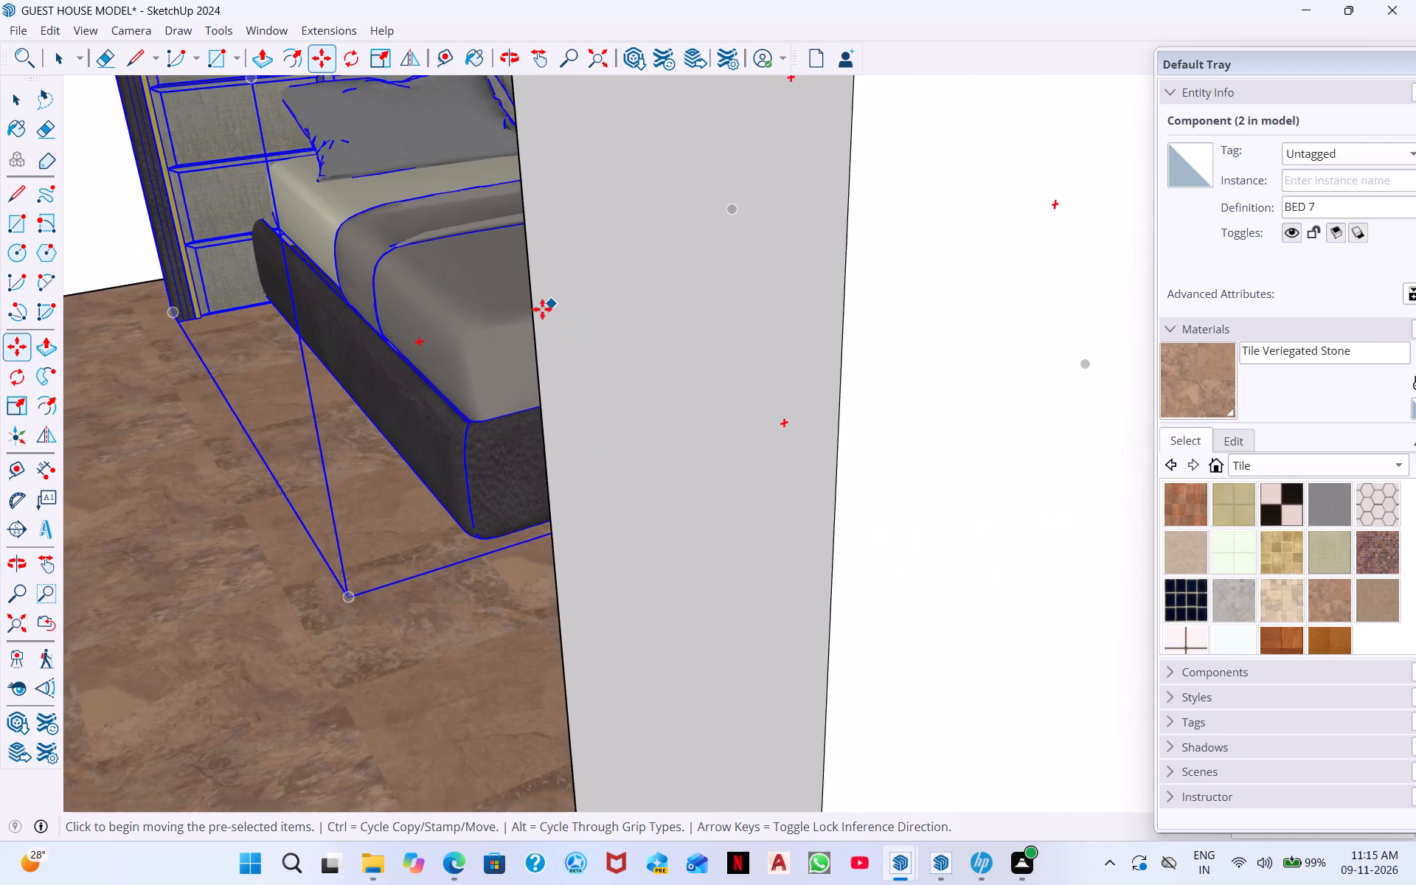
{"action": "scroll", "coordinate": [542, 309], "scroll_direction": "down", "scroll_amount": 7}
{"action": "middle_click_drag", "start_coordinate": [369, 354], "coordinate": [386, 412]}
{"action": "middle_click_drag", "start_coordinate": [507, 530], "coordinate": [519, 535]}
{"action": "scroll", "coordinate": [516, 535], "scroll_direction": "down", "scroll_amount": 5}
{"action": "middle_click_drag", "start_coordinate": [533, 328], "coordinate": [606, 347]}
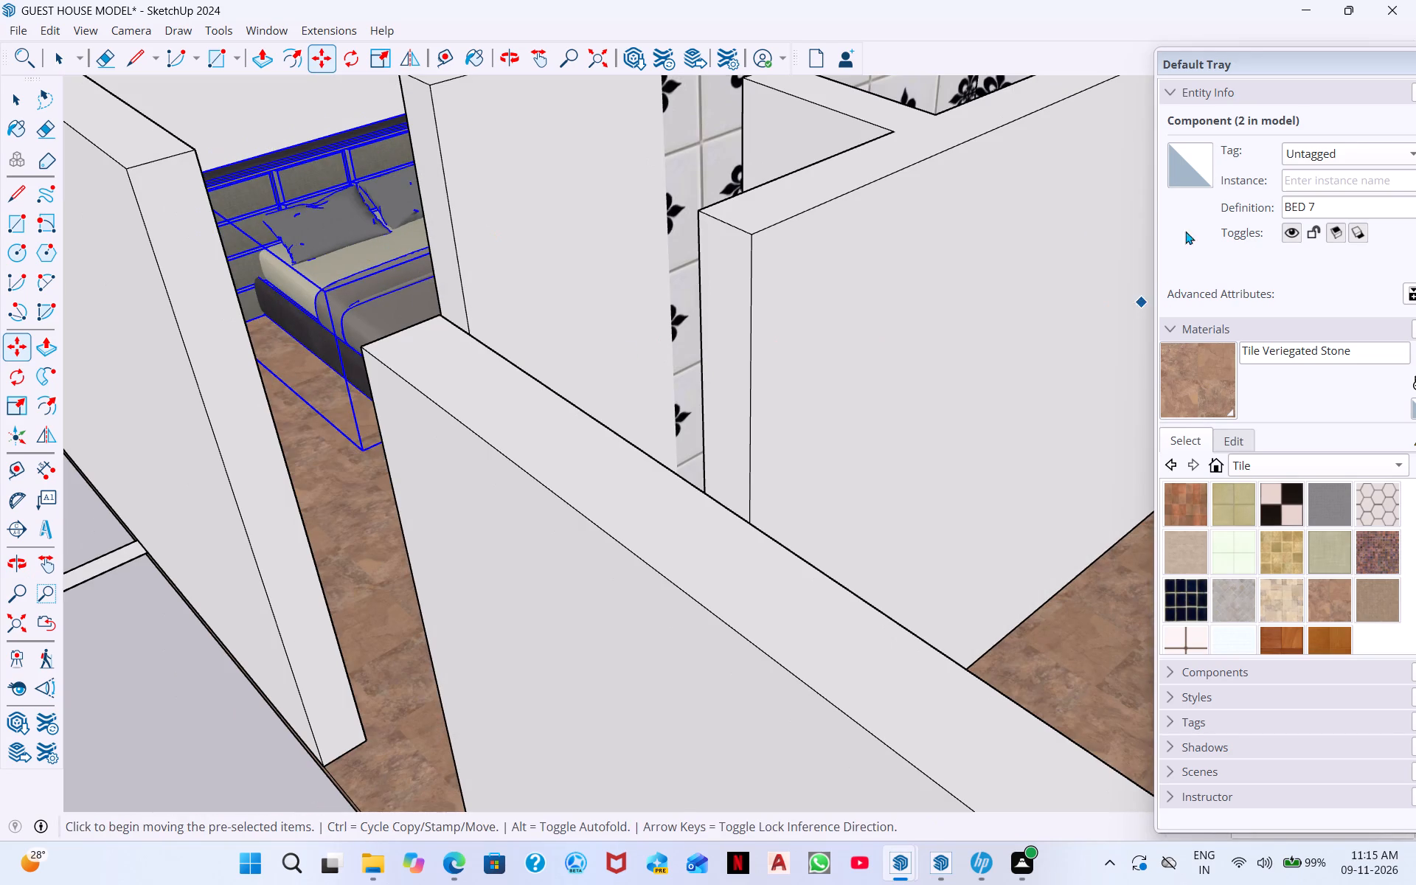
Delete the original BED 7 standing outside the house, keeping the copy inside the room.
{"action": "key", "text": "space"}
{"action": "scroll", "coordinate": [43, 254], "scroll_direction": "down", "scroll_amount": 2}
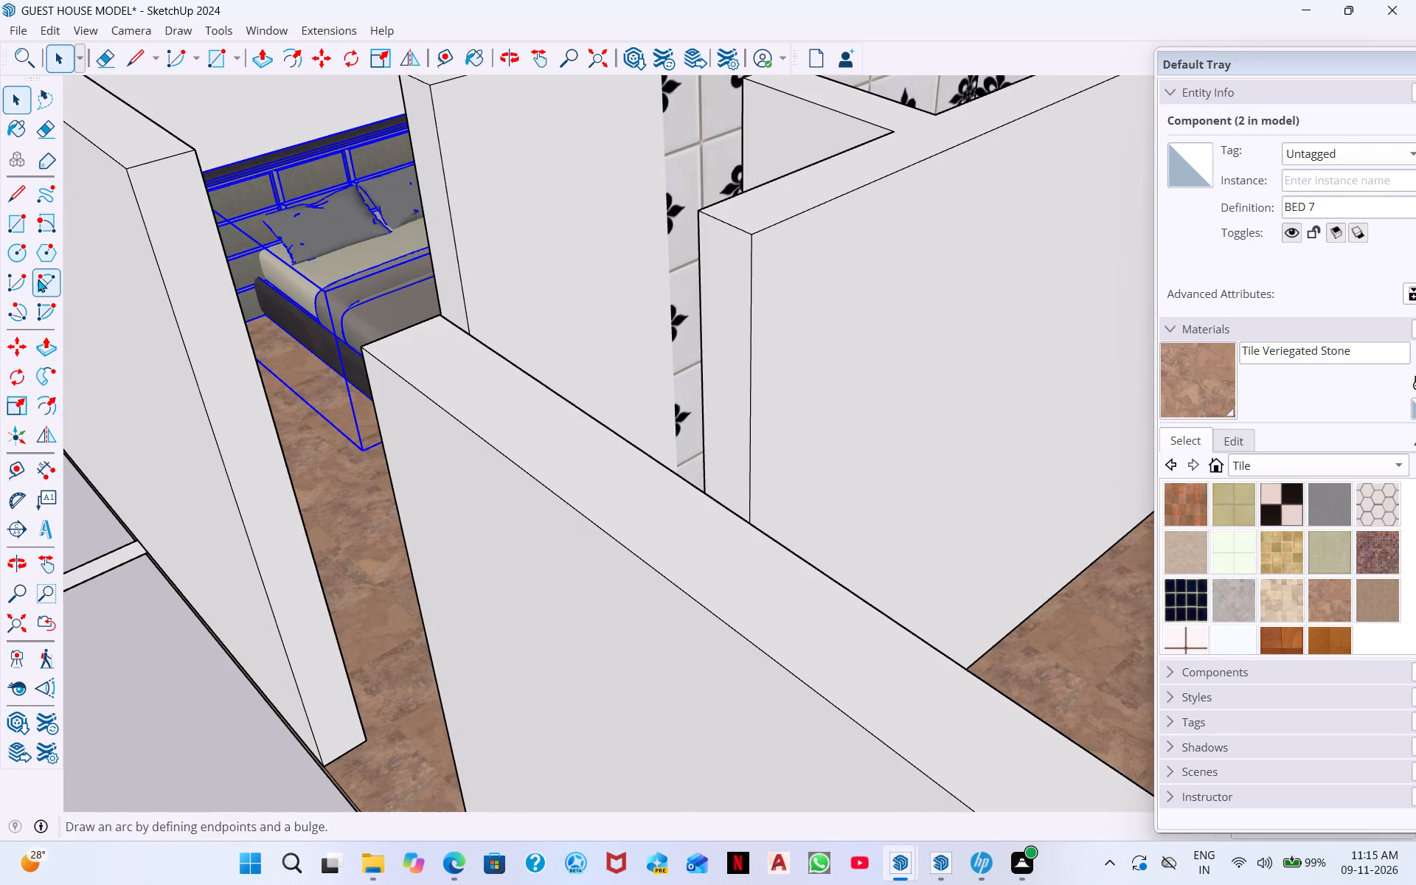
{"action": "scroll", "coordinate": [38, 279], "scroll_direction": "down", "scroll_amount": 2}
{"action": "scroll", "coordinate": [308, 253], "scroll_direction": "down", "scroll_amount": 15}
{"action": "middle_click_drag", "start_coordinate": [649, 265], "coordinate": [777, 263]}
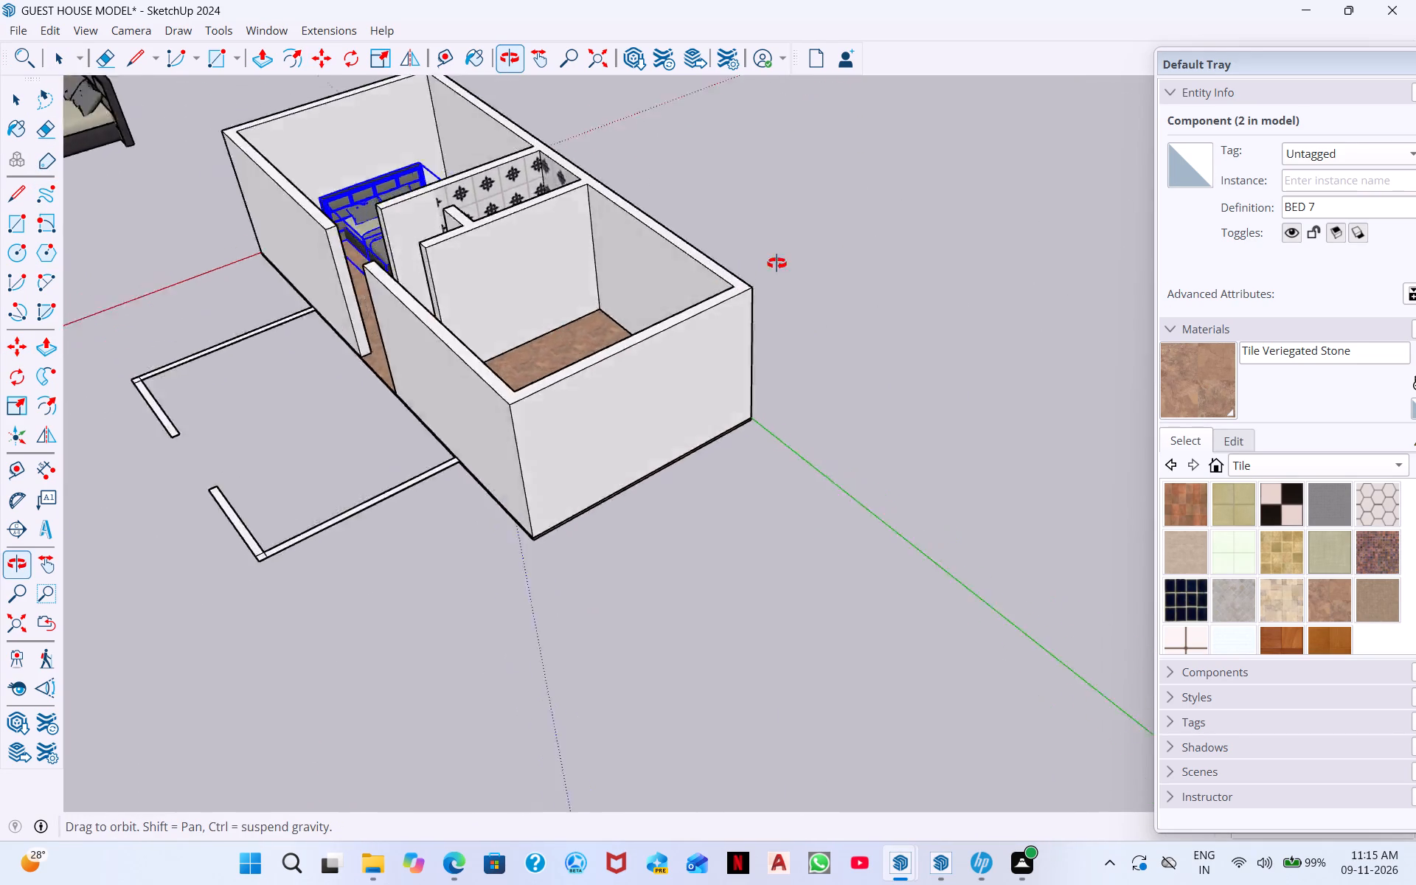
{"action": "middle_click_drag", "start_coordinate": [777, 263], "coordinate": [824, 219]}
{"action": "scroll", "coordinate": [471, 240], "scroll_direction": "down", "scroll_amount": 9}
{"action": "left_click", "coordinate": [305, 204]}
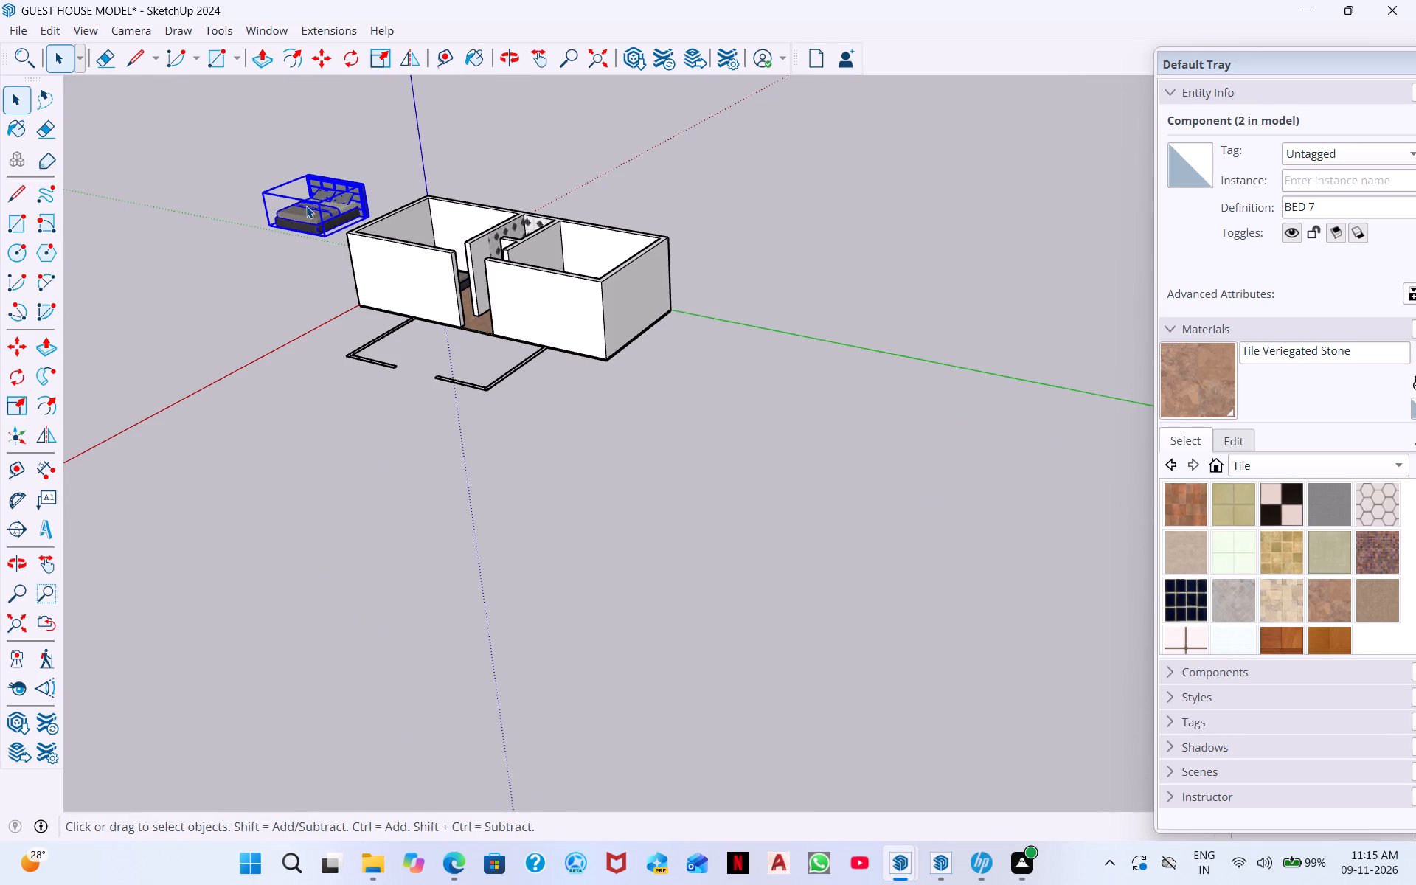
{"action": "left_click", "coordinate": [108, 63]}
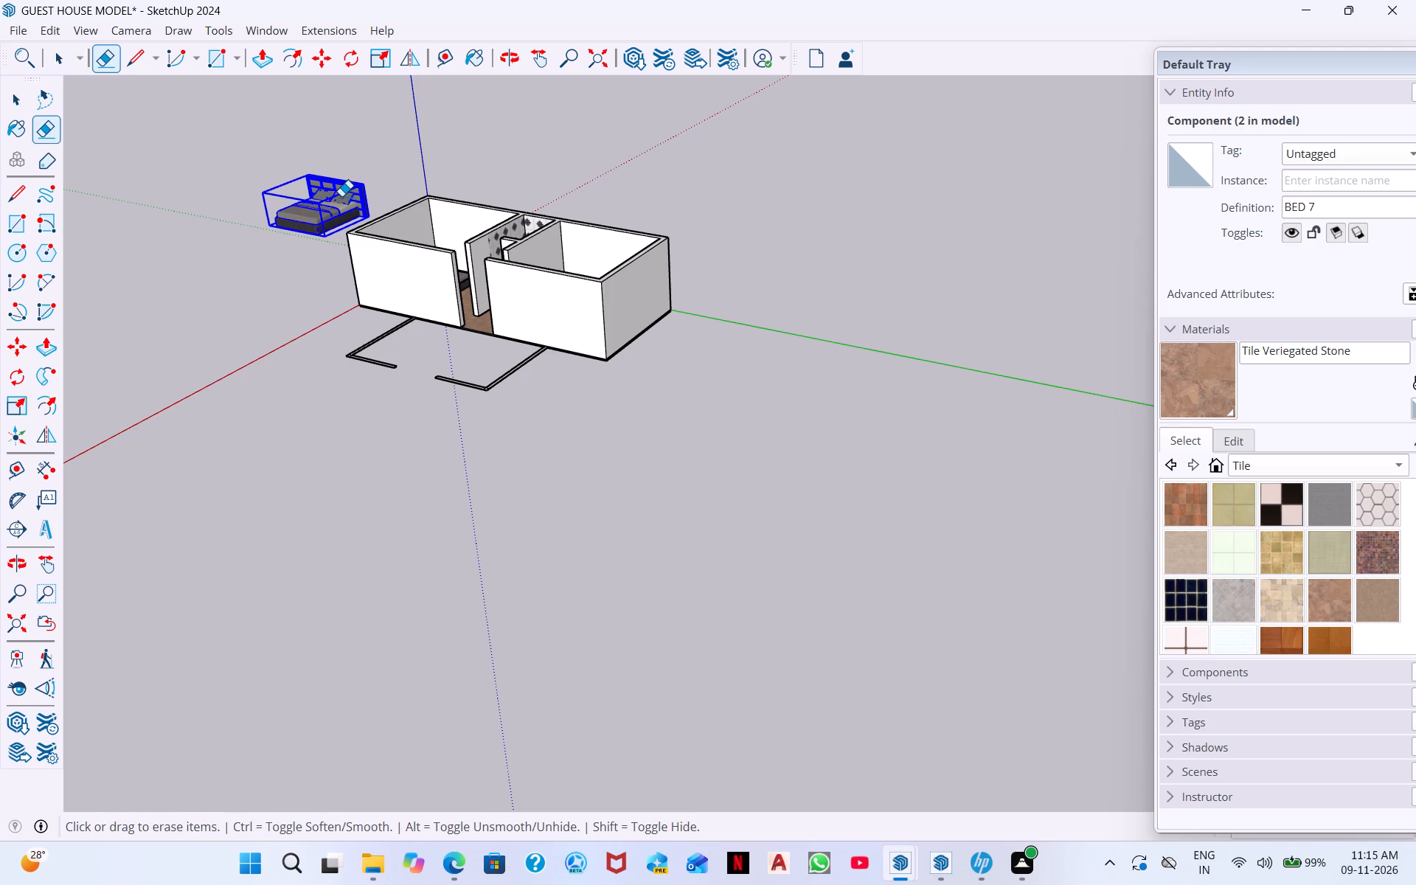
{"action": "left_click", "coordinate": [341, 196]}
{"action": "left_click_drag", "start_coordinate": [339, 192], "coordinate": [317, 223]}
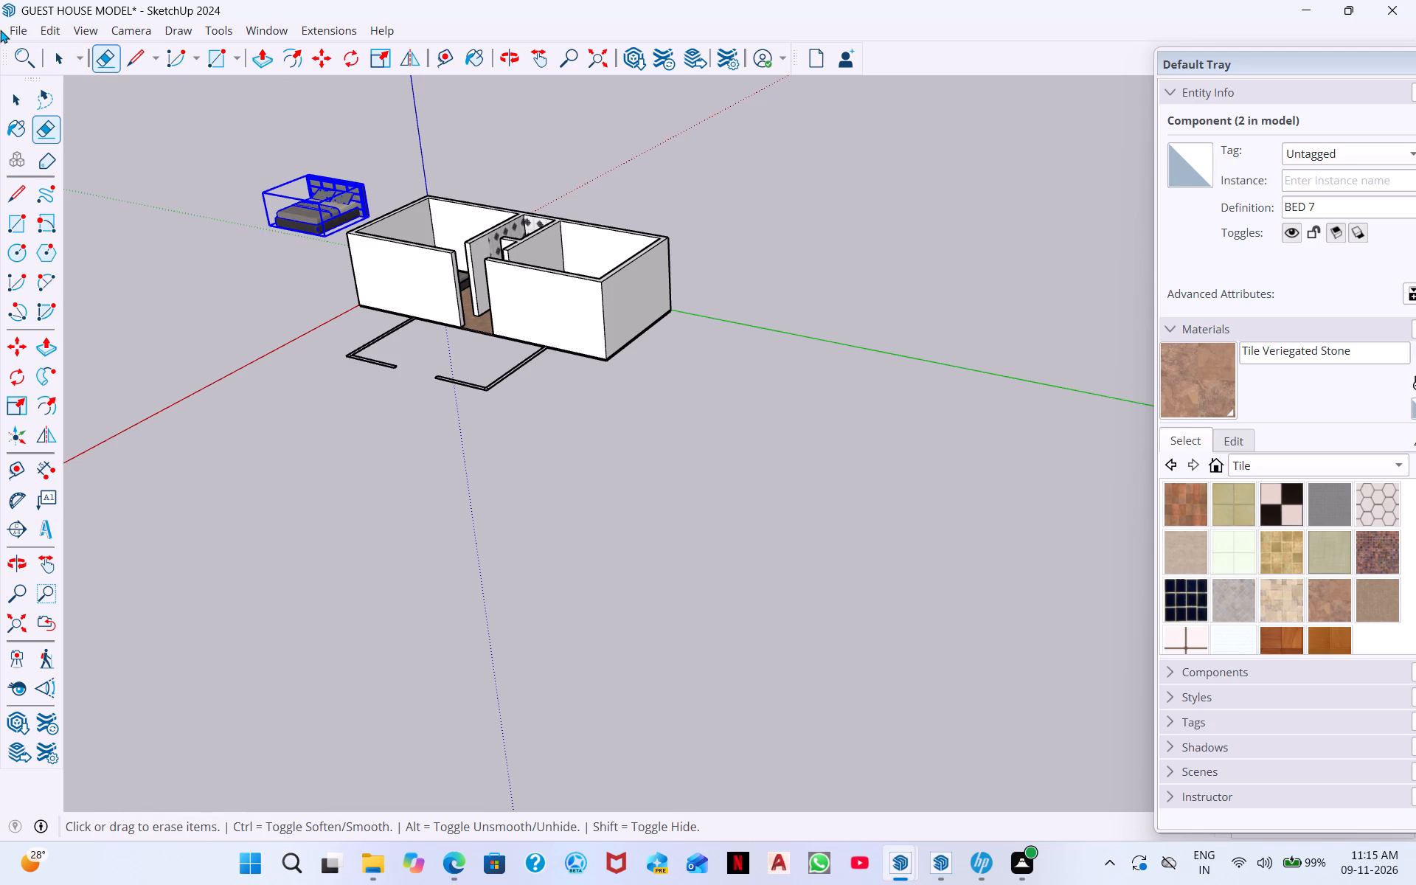
{"action": "left_click", "coordinate": [15, 27]}
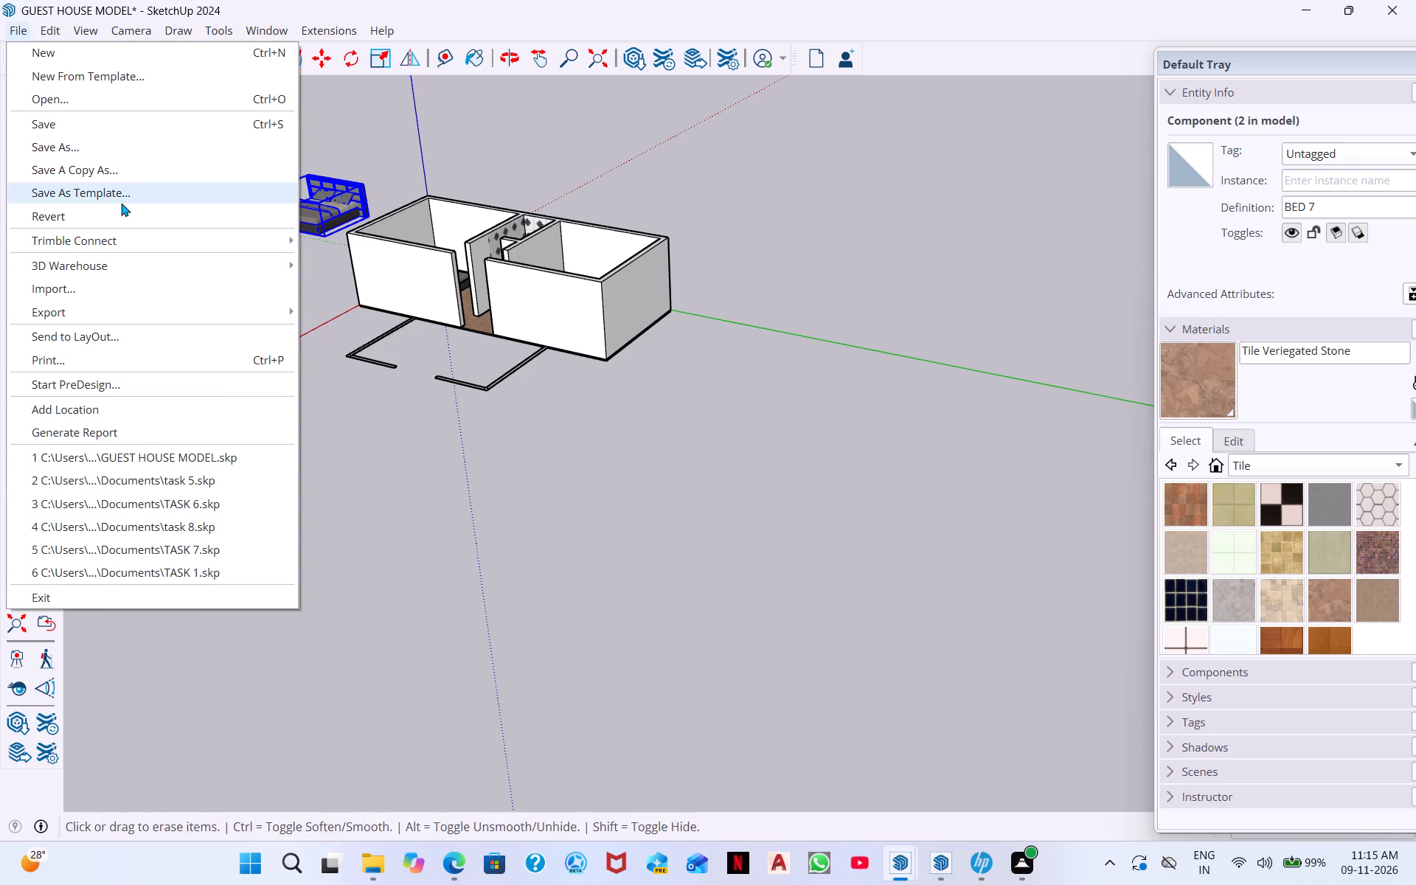
{"action": "left_click", "coordinate": [57, 38]}
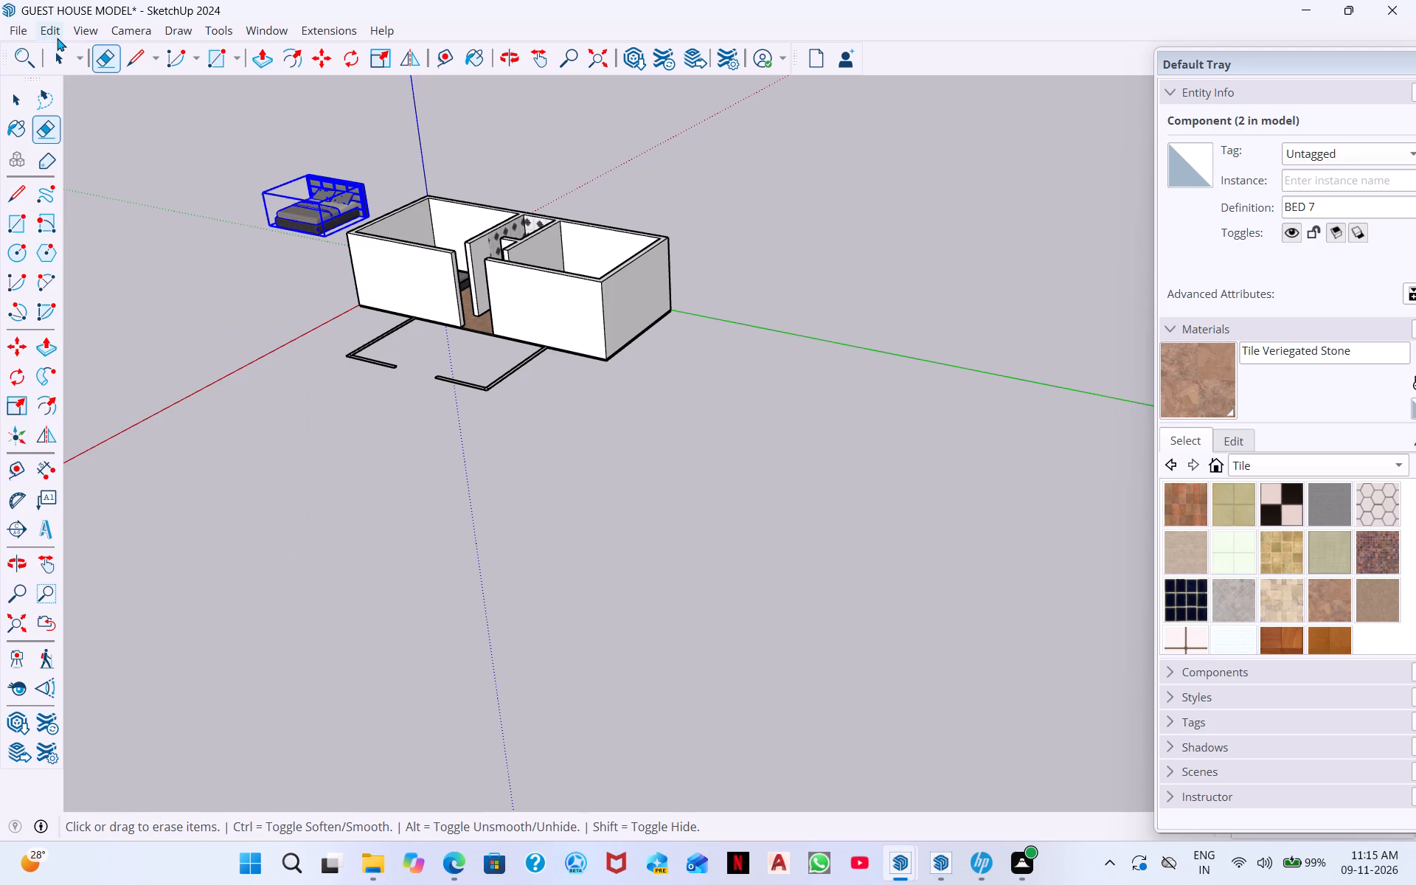
{"action": "left_click", "coordinate": [46, 23]}
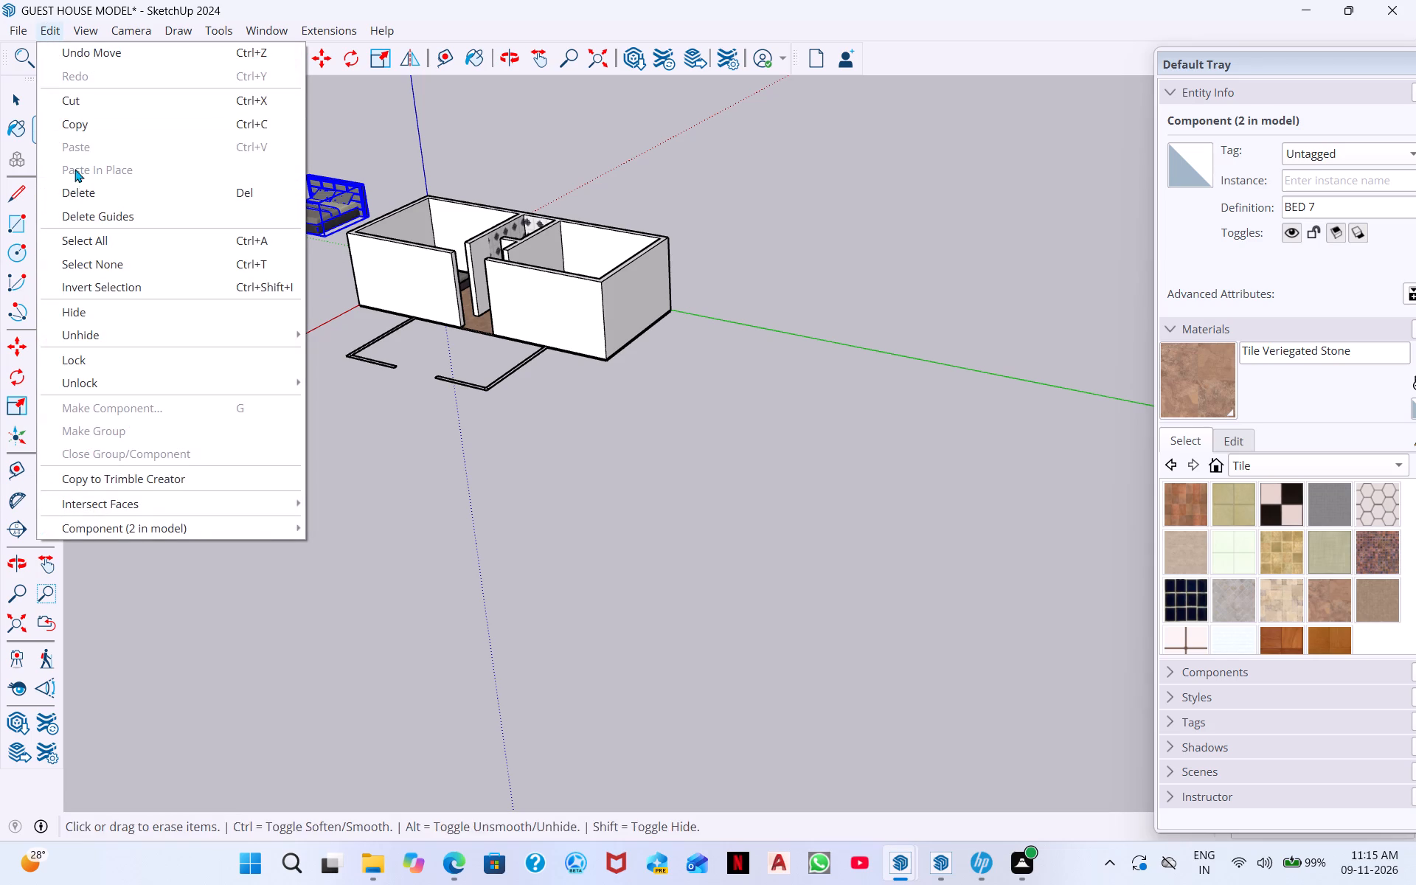
{"action": "left_click", "coordinate": [78, 190]}
Import the WALL PAPER model from the HOME MATERIAL folder and place it on empty ground beside the house.
{"action": "middle_click_drag", "start_coordinate": [347, 257], "coordinate": [211, 488]}
{"action": "scroll", "coordinate": [211, 490], "scroll_direction": "down", "scroll_amount": 1}
{"action": "middle_click_drag", "start_coordinate": [400, 192], "coordinate": [376, 280]}
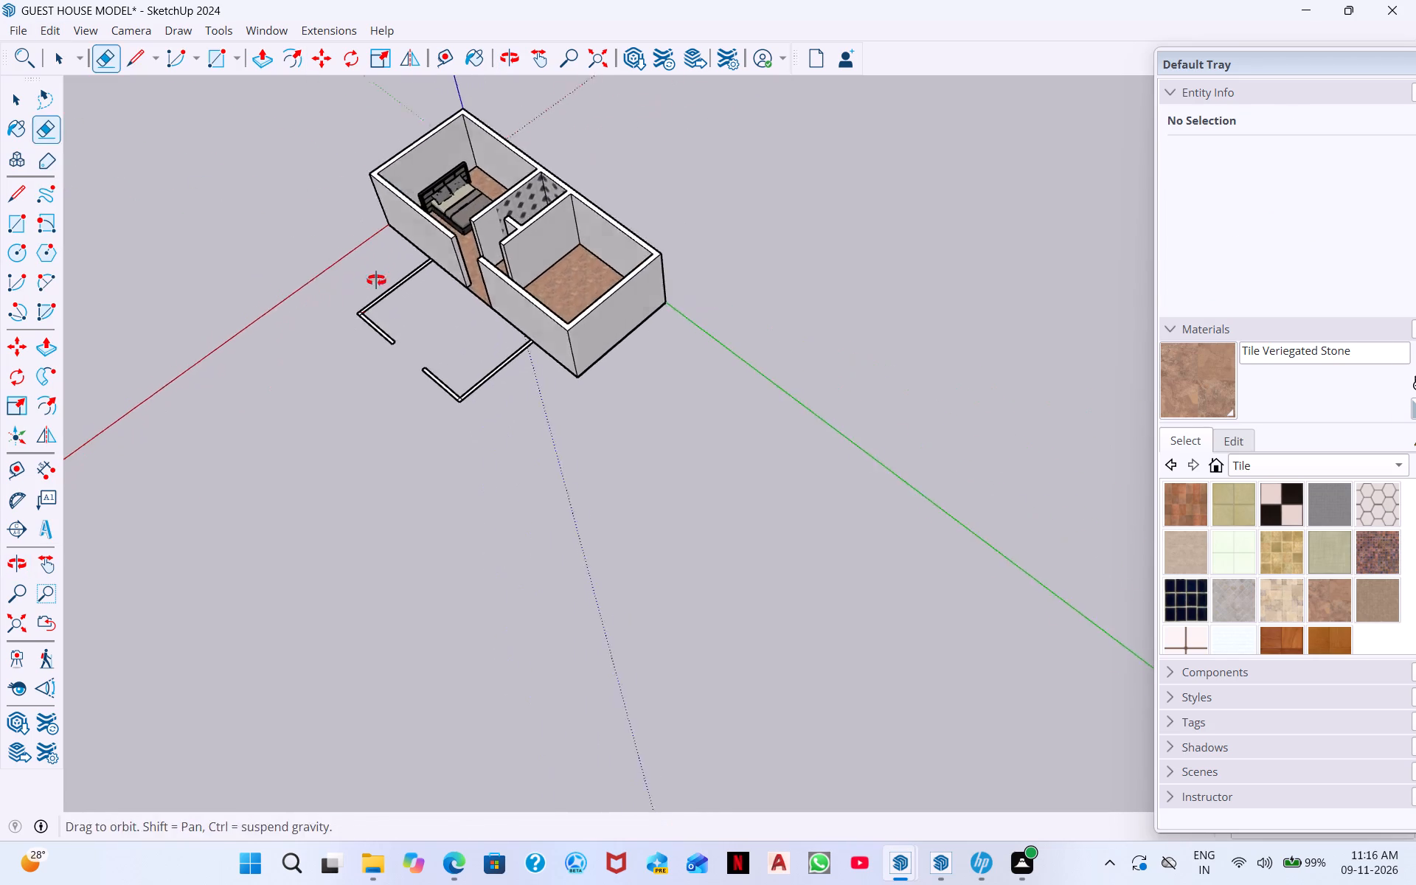
{"action": "middle_click_drag", "start_coordinate": [376, 280], "coordinate": [368, 321]}
{"action": "key", "text": "space"}
{"action": "middle_click_drag", "start_coordinate": [240, 254], "coordinate": [274, 95]}
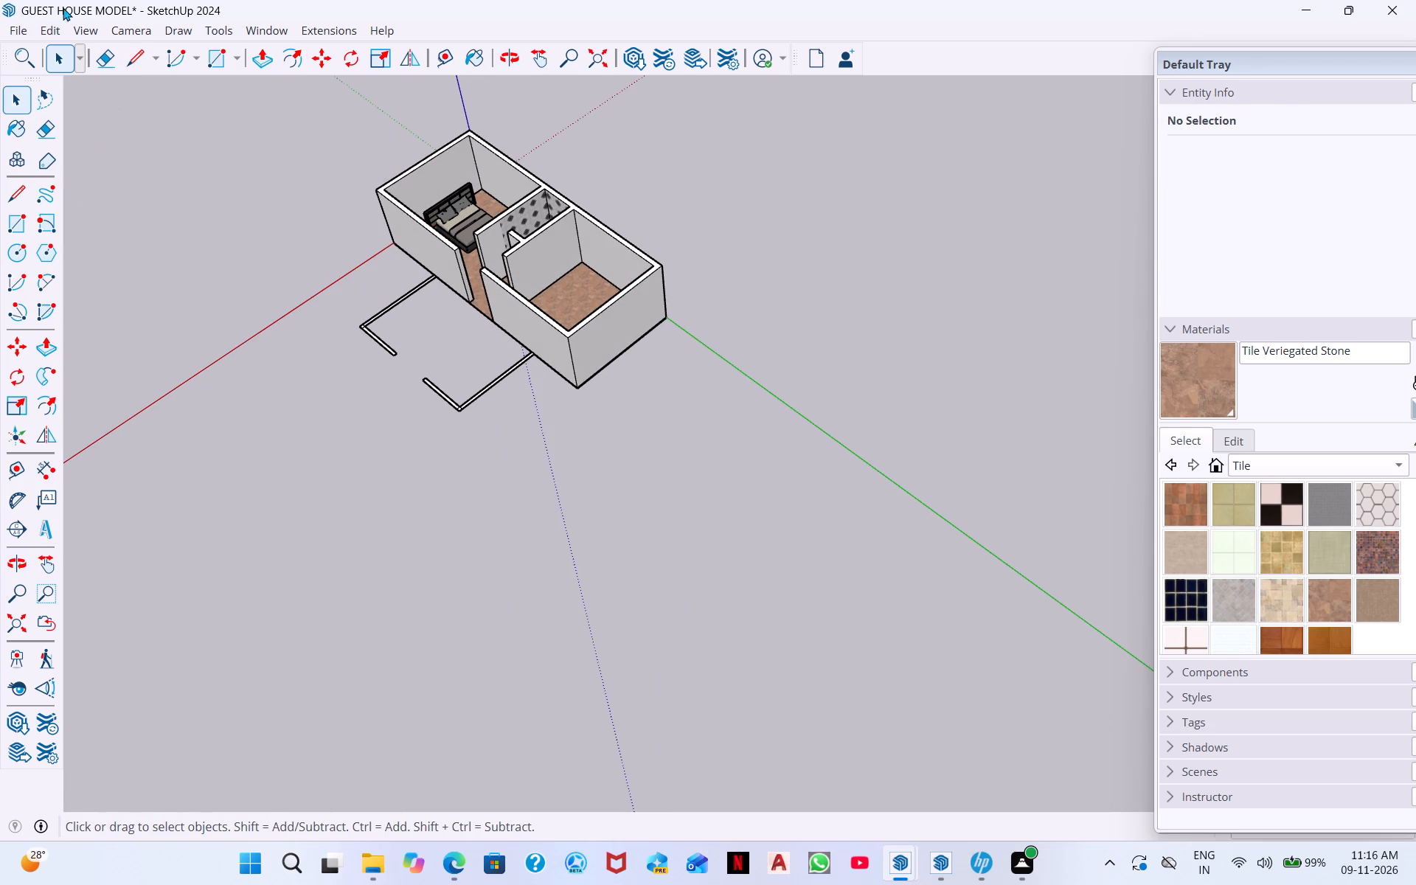
{"action": "left_click", "coordinate": [12, 35]}
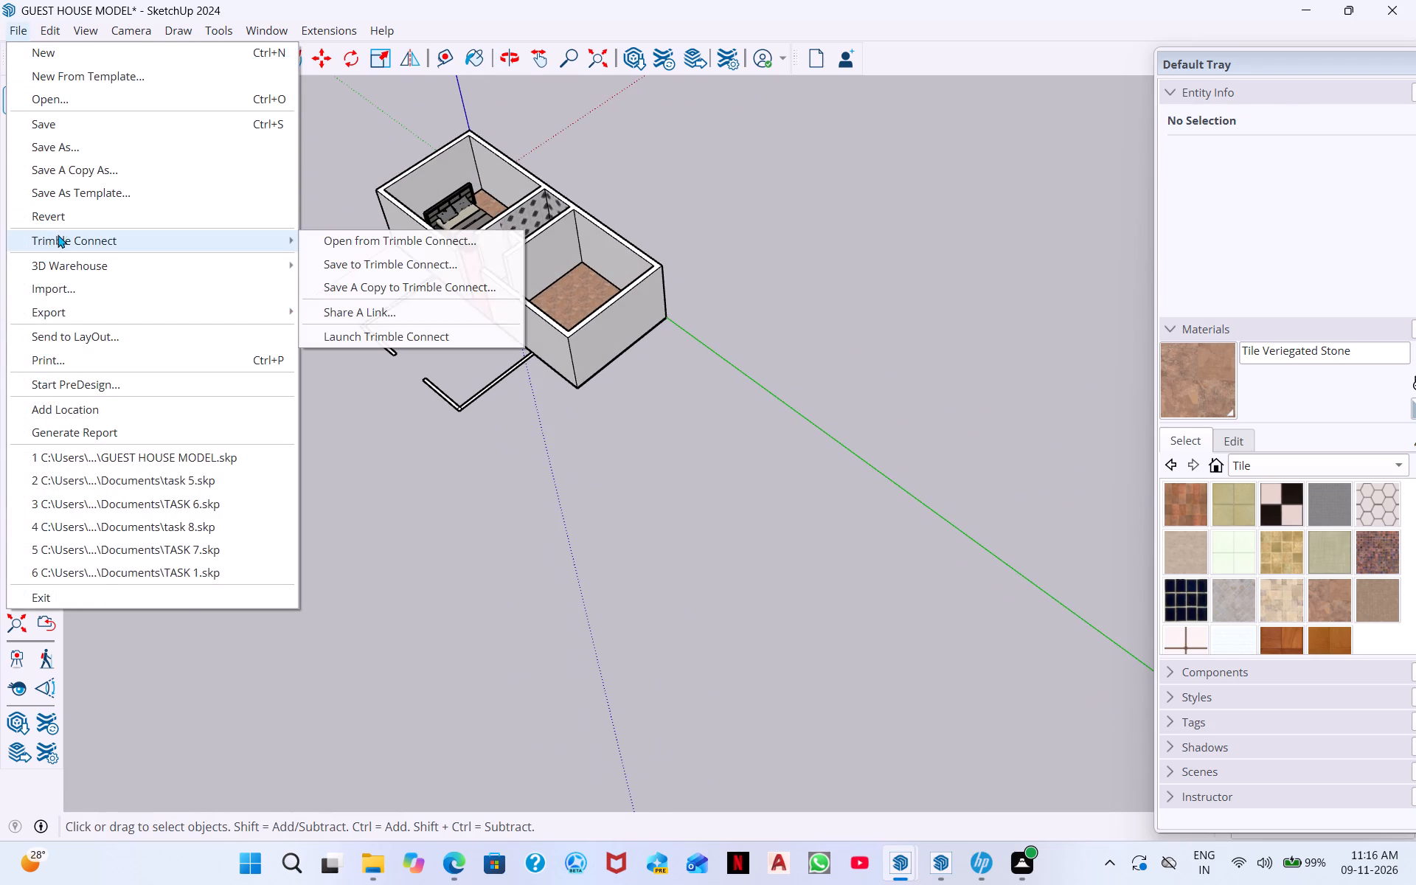
{"action": "double_click", "coordinate": [83, 291]}
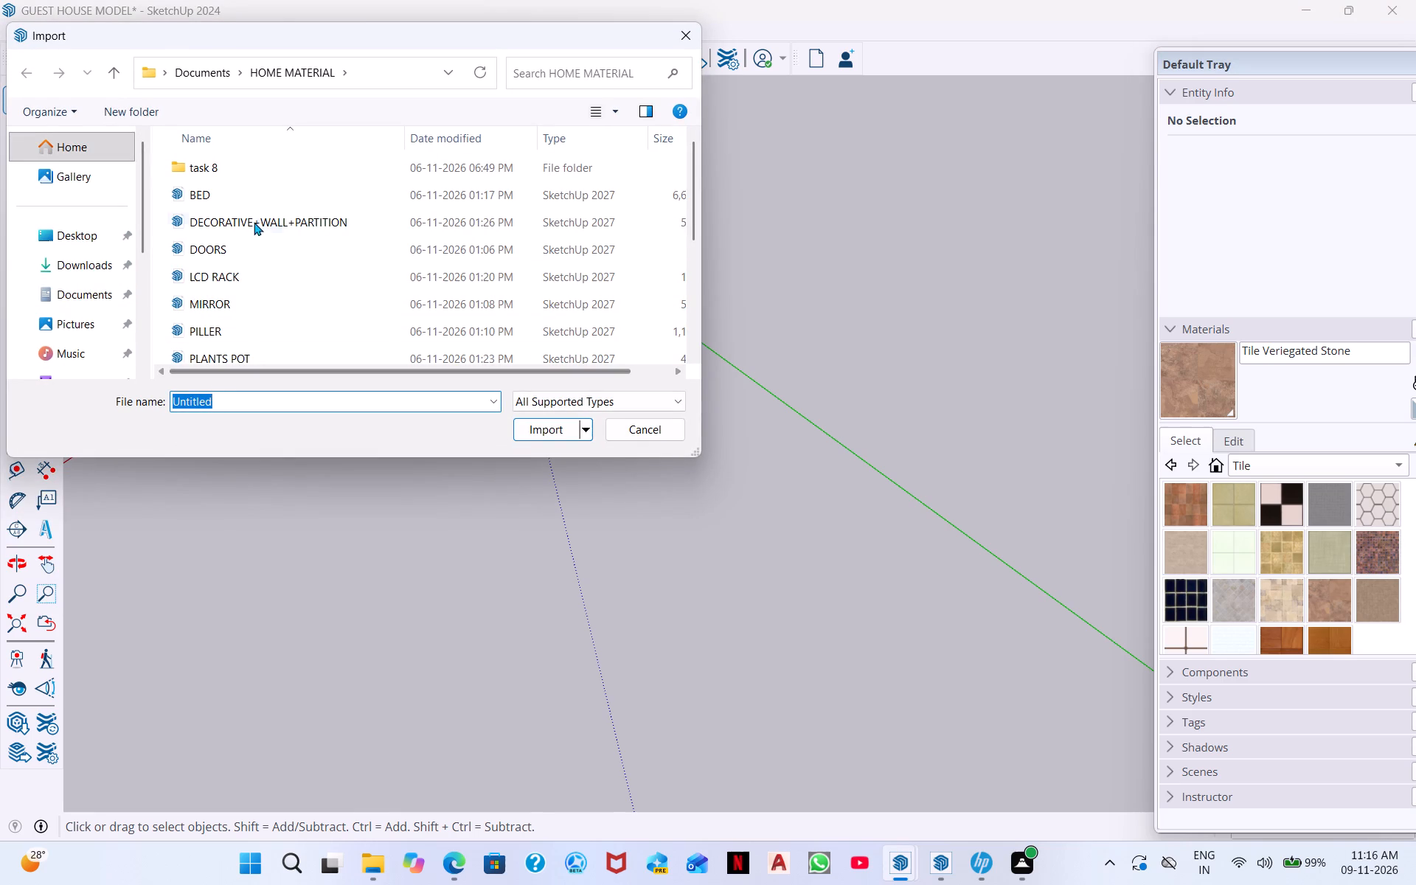
{"action": "scroll", "coordinate": [226, 226], "scroll_direction": "down", "scroll_amount": 1}
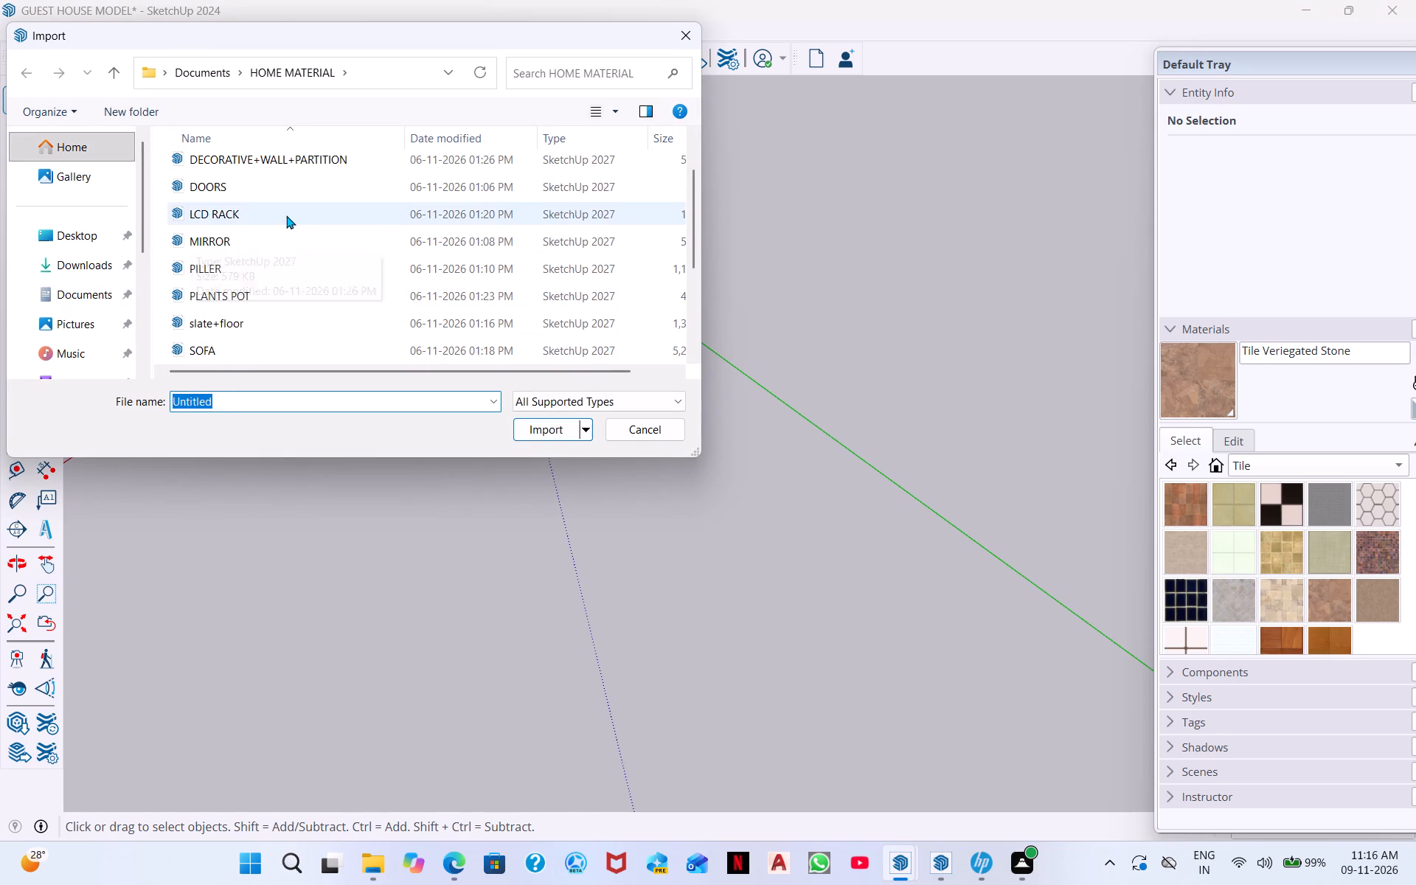
{"action": "scroll", "coordinate": [286, 214], "scroll_direction": "down", "scroll_amount": 3}
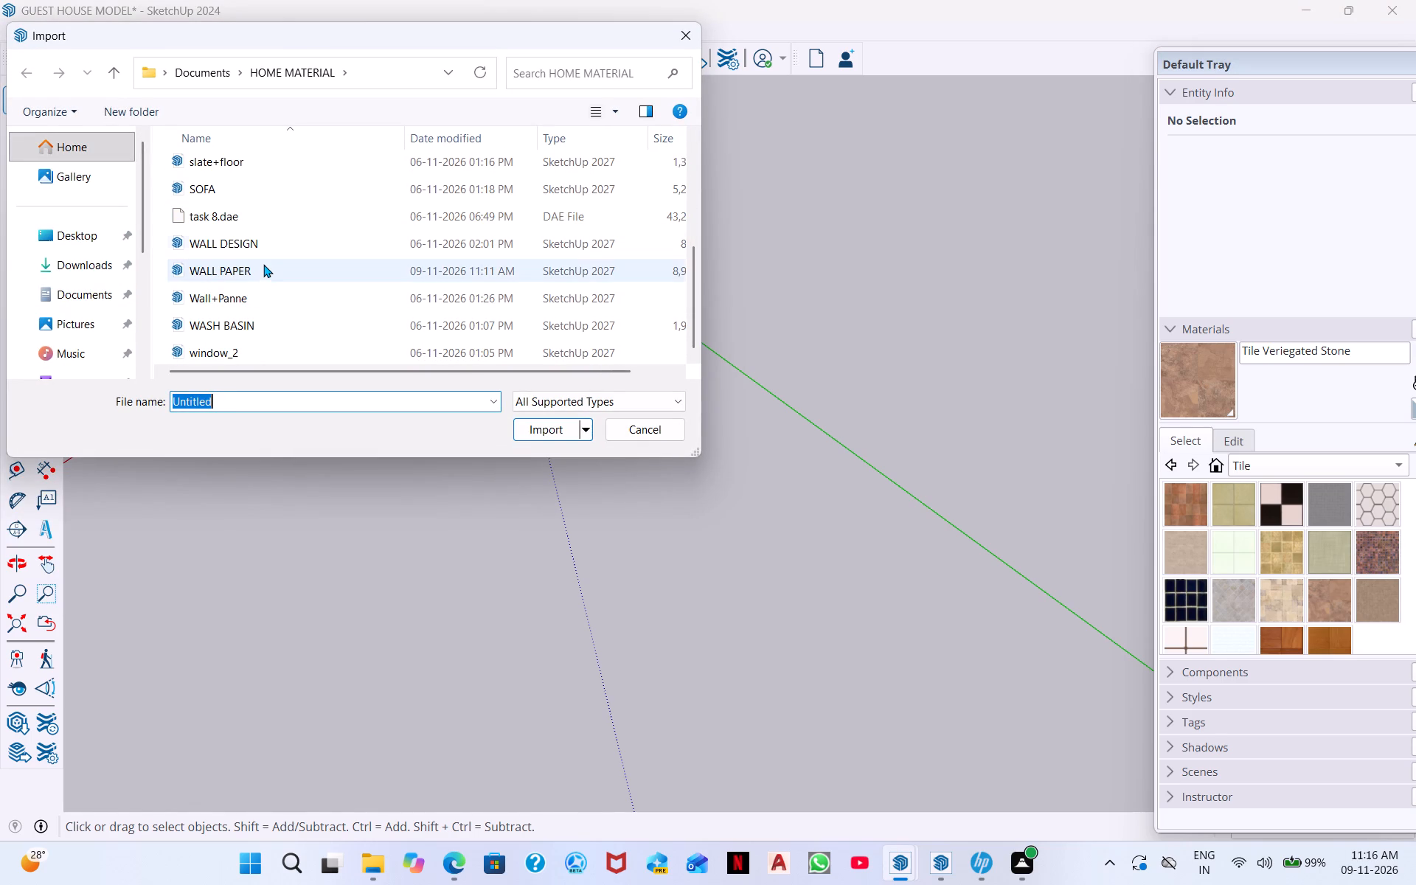
{"action": "left_click", "coordinate": [265, 266]}
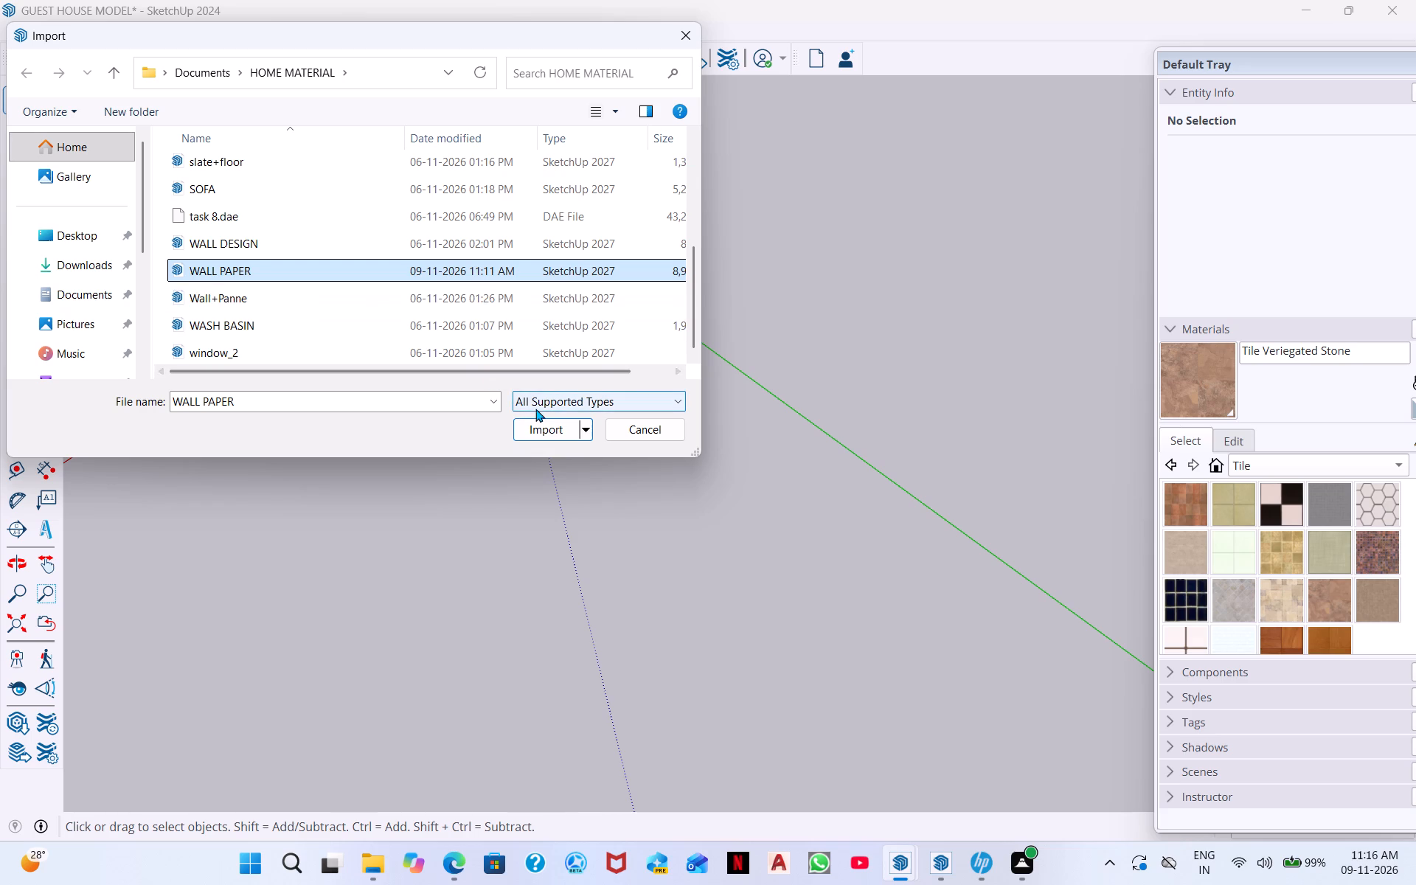
{"action": "left_click", "coordinate": [526, 428]}
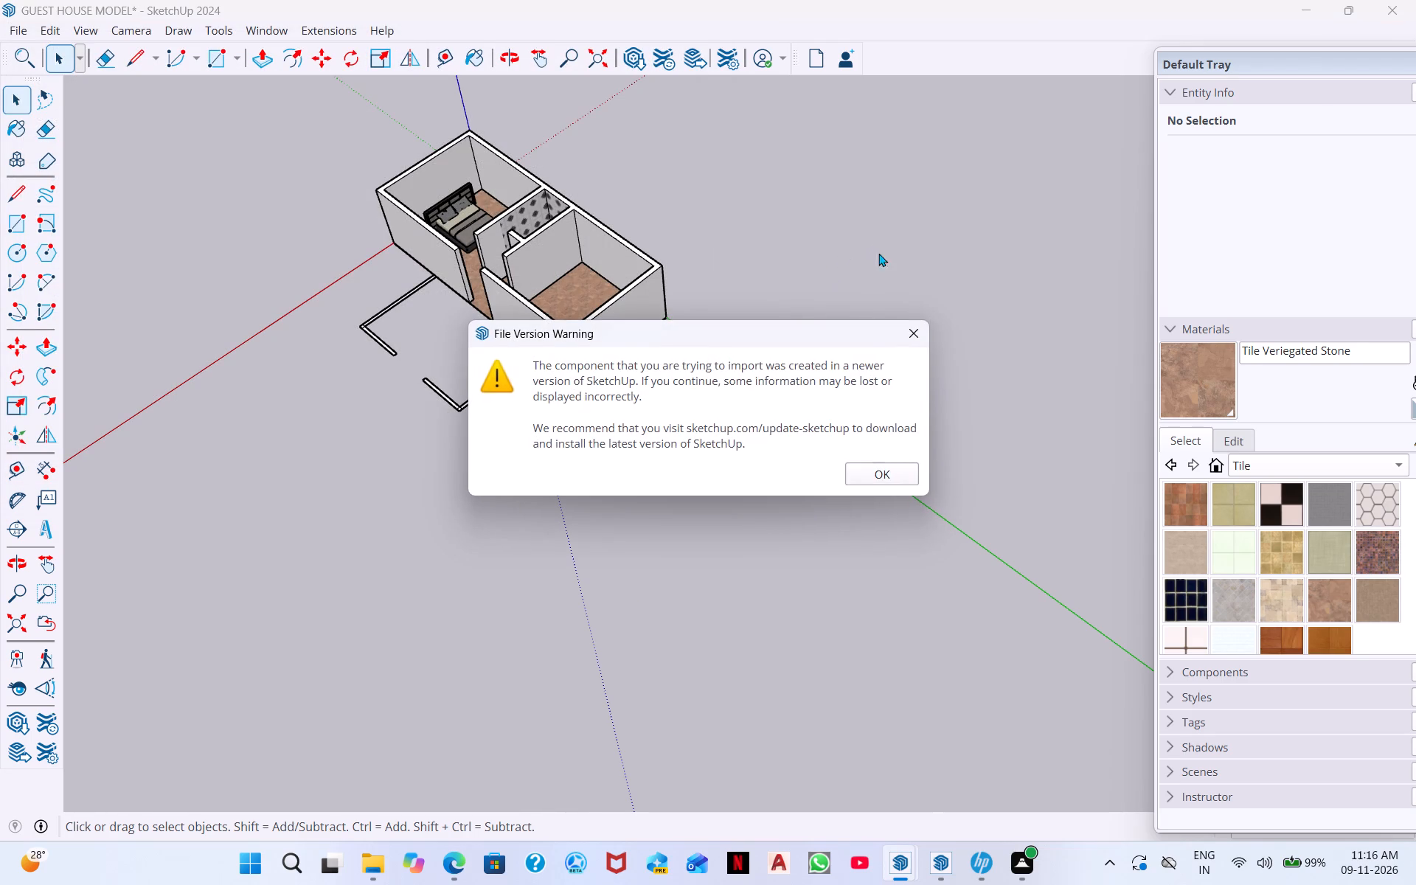
{"action": "left_click", "coordinate": [879, 481]}
{"action": "left_click", "coordinate": [931, 289]}
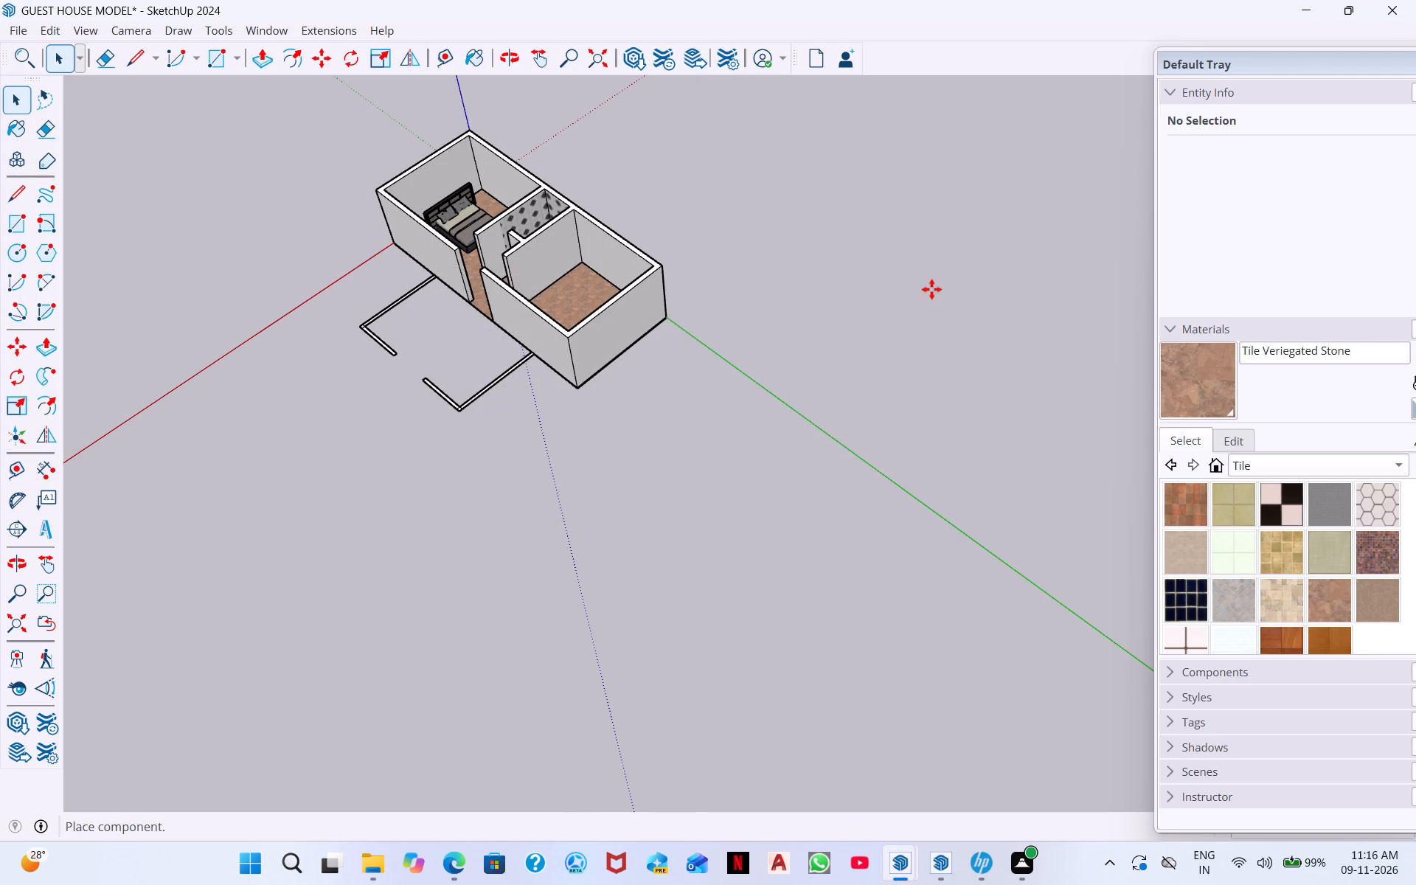
Move the WALL PAPER component a short distance farther out from the house's end wall.
{"action": "scroll", "coordinate": [929, 290], "scroll_direction": "down", "scroll_amount": 8}
{"action": "middle_click_drag", "start_coordinate": [866, 352], "coordinate": [602, 202]}
{"action": "middle_click_drag", "start_coordinate": [951, 379], "coordinate": [852, 344]}
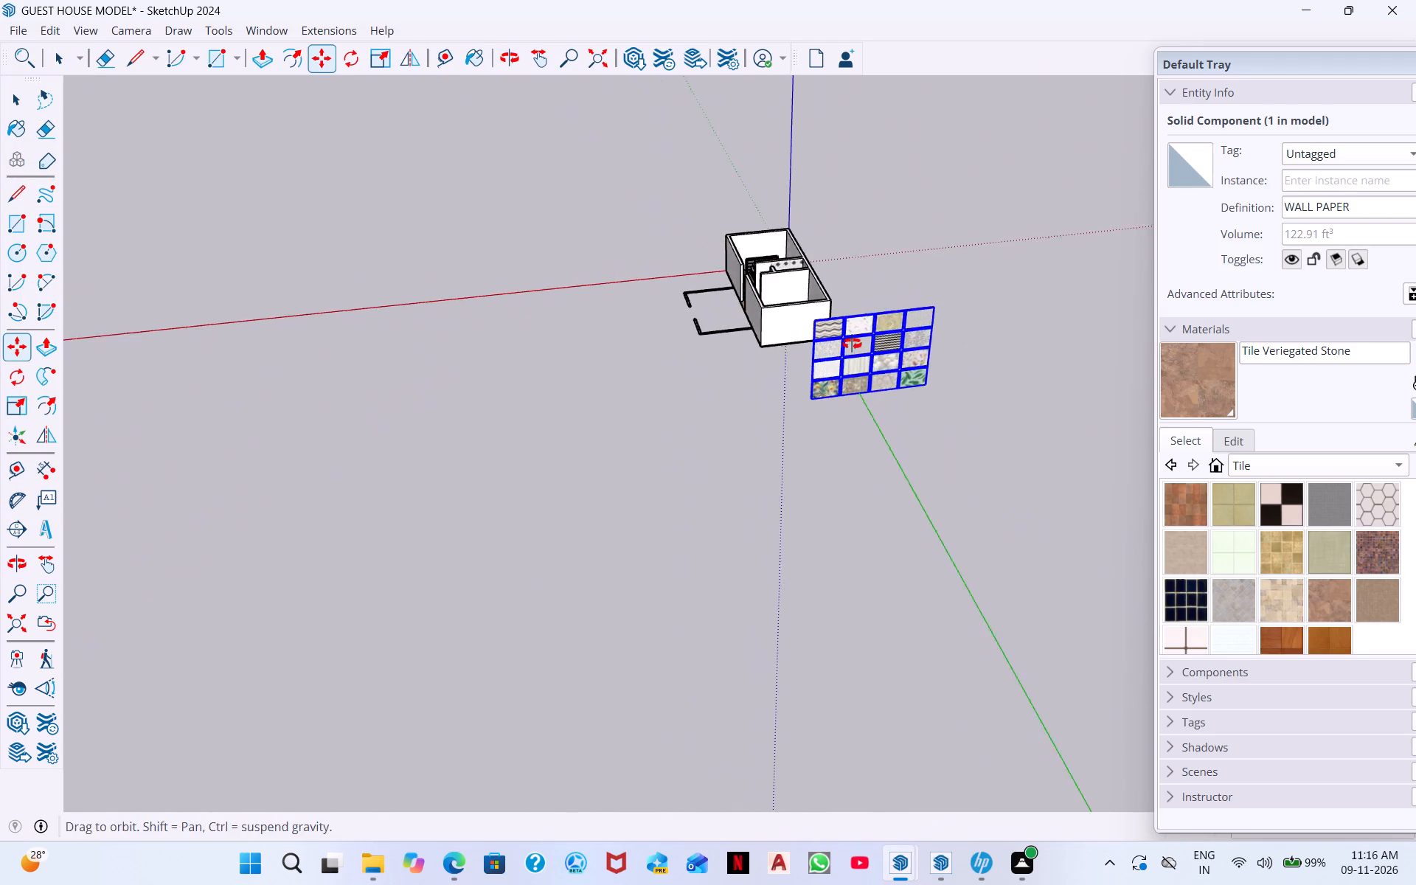
{"action": "middle_click_drag", "start_coordinate": [852, 344], "coordinate": [781, 301]}
{"action": "scroll", "coordinate": [845, 361], "scroll_direction": "up", "scroll_amount": 18}
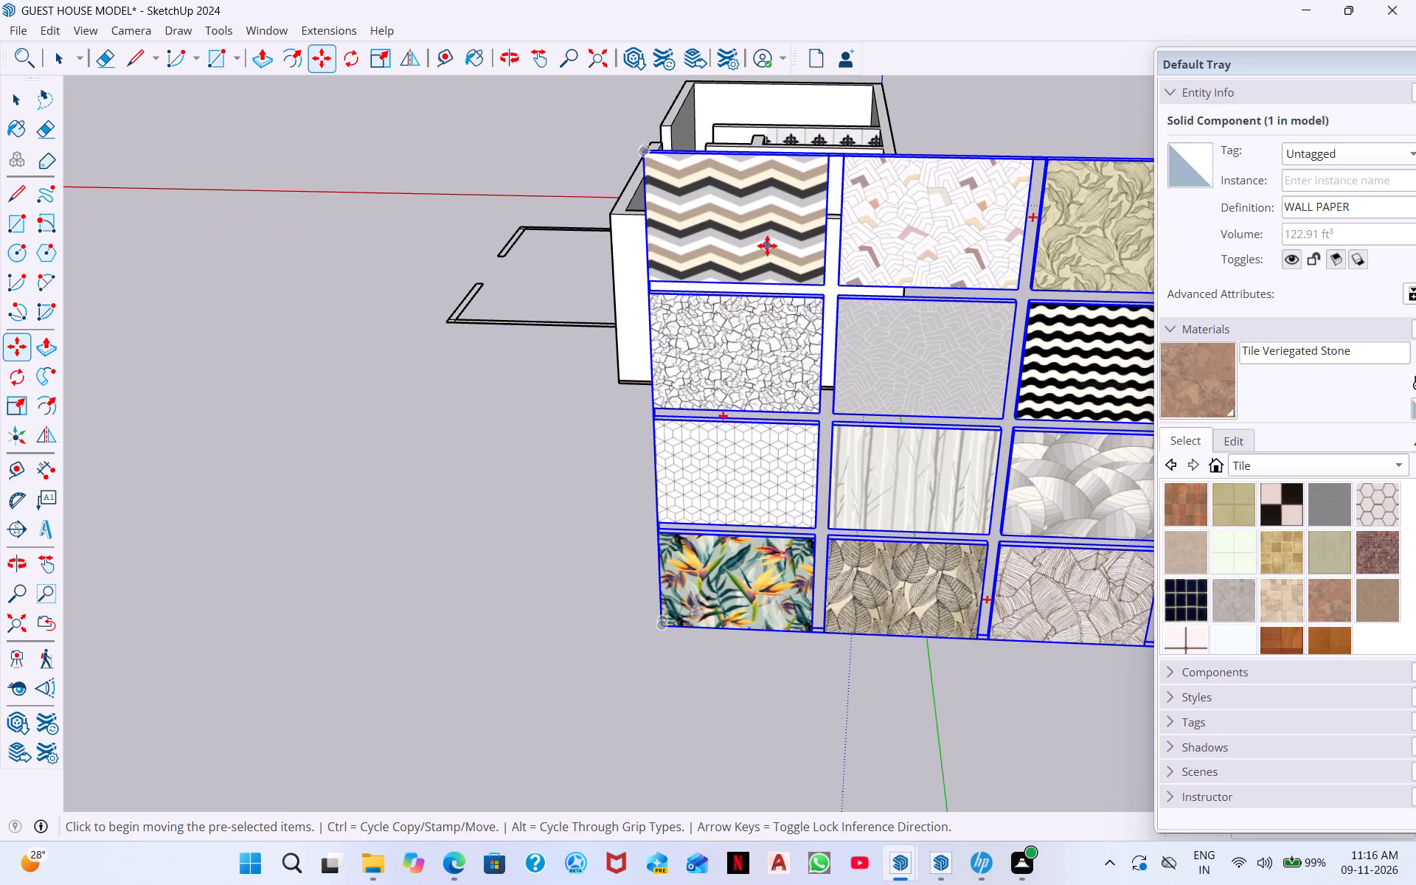
{"action": "left_click", "coordinate": [768, 246]}
{"action": "left_click", "coordinate": [839, 270]}
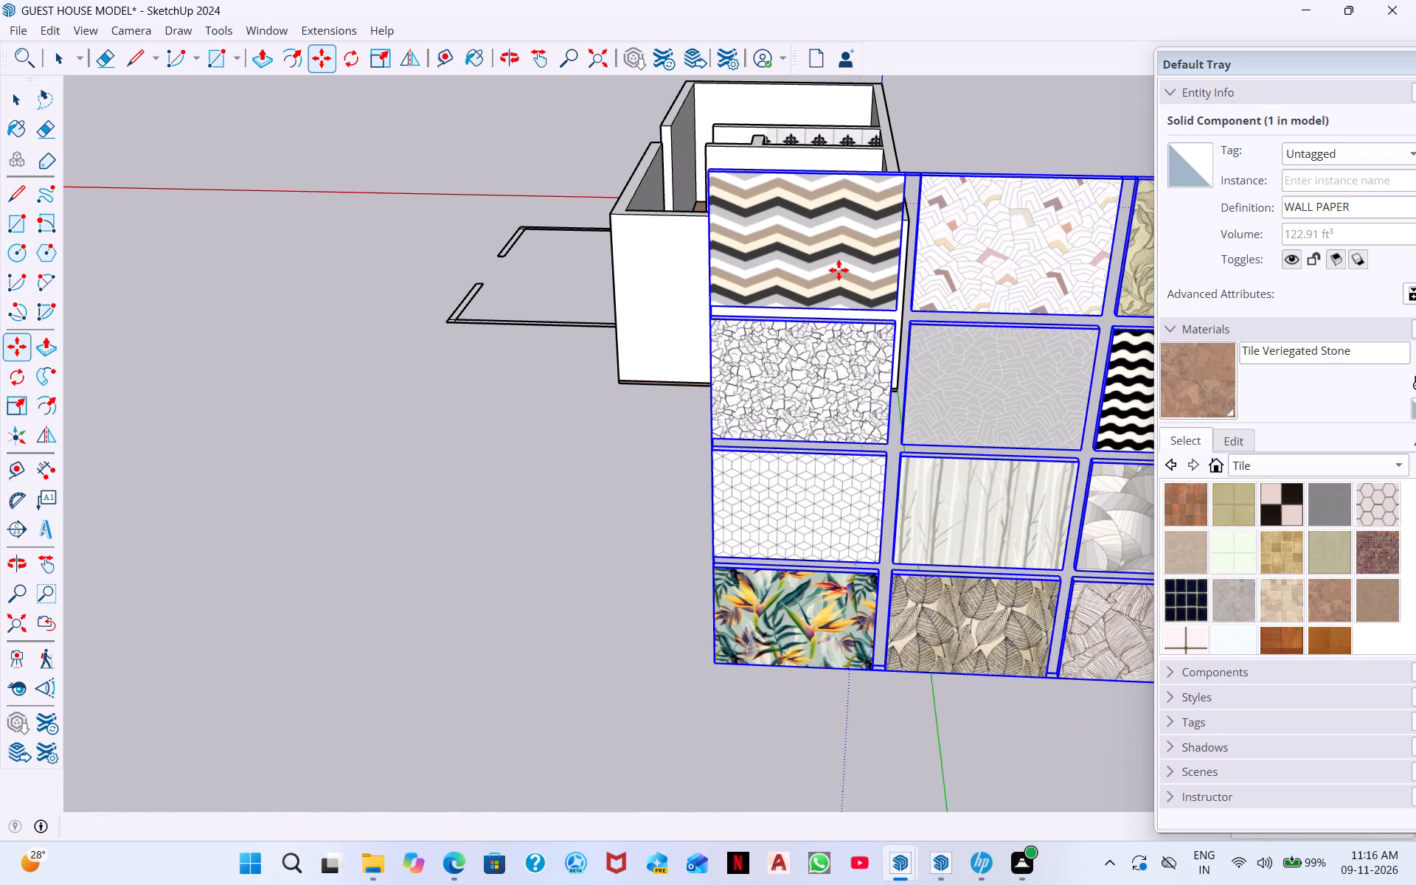
Explode the WALL PAPER component into its separate wallpaper panels.
{"action": "scroll", "coordinate": [884, 434], "scroll_direction": "down", "scroll_amount": 4}
{"action": "scroll", "coordinate": [1049, 448], "scroll_direction": "down", "scroll_amount": 3}
{"action": "scroll", "coordinate": [930, 510], "scroll_direction": "down", "scroll_amount": 1}
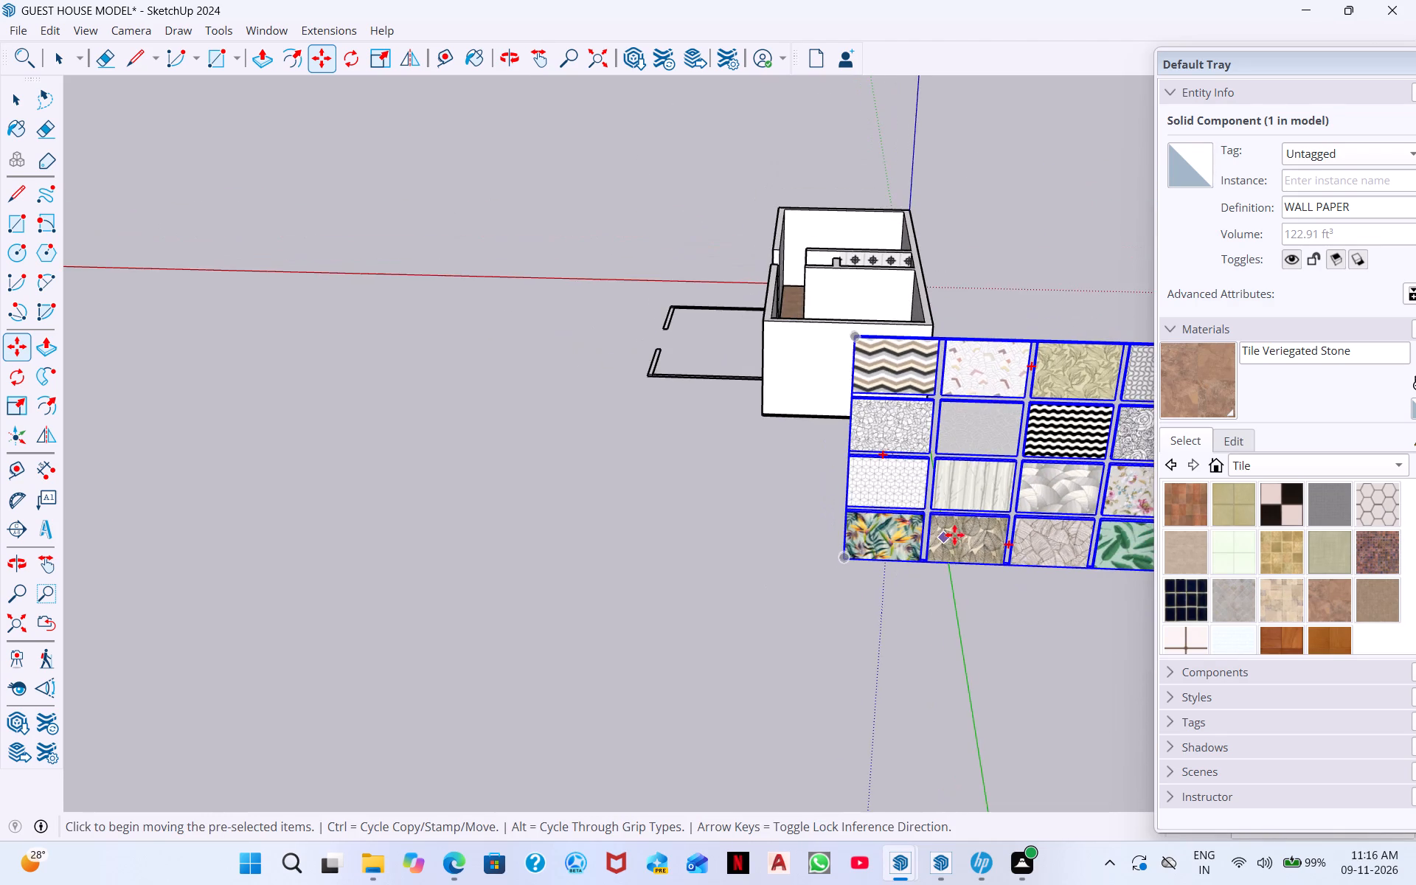
{"action": "middle_click_drag", "start_coordinate": [956, 533], "coordinate": [775, 456]}
{"action": "scroll", "coordinate": [801, 526], "scroll_direction": "up", "scroll_amount": 5}
{"action": "scroll", "coordinate": [694, 438], "scroll_direction": "up", "scroll_amount": 5}
{"action": "scroll", "coordinate": [694, 436], "scroll_direction": "down", "scroll_amount": 4}
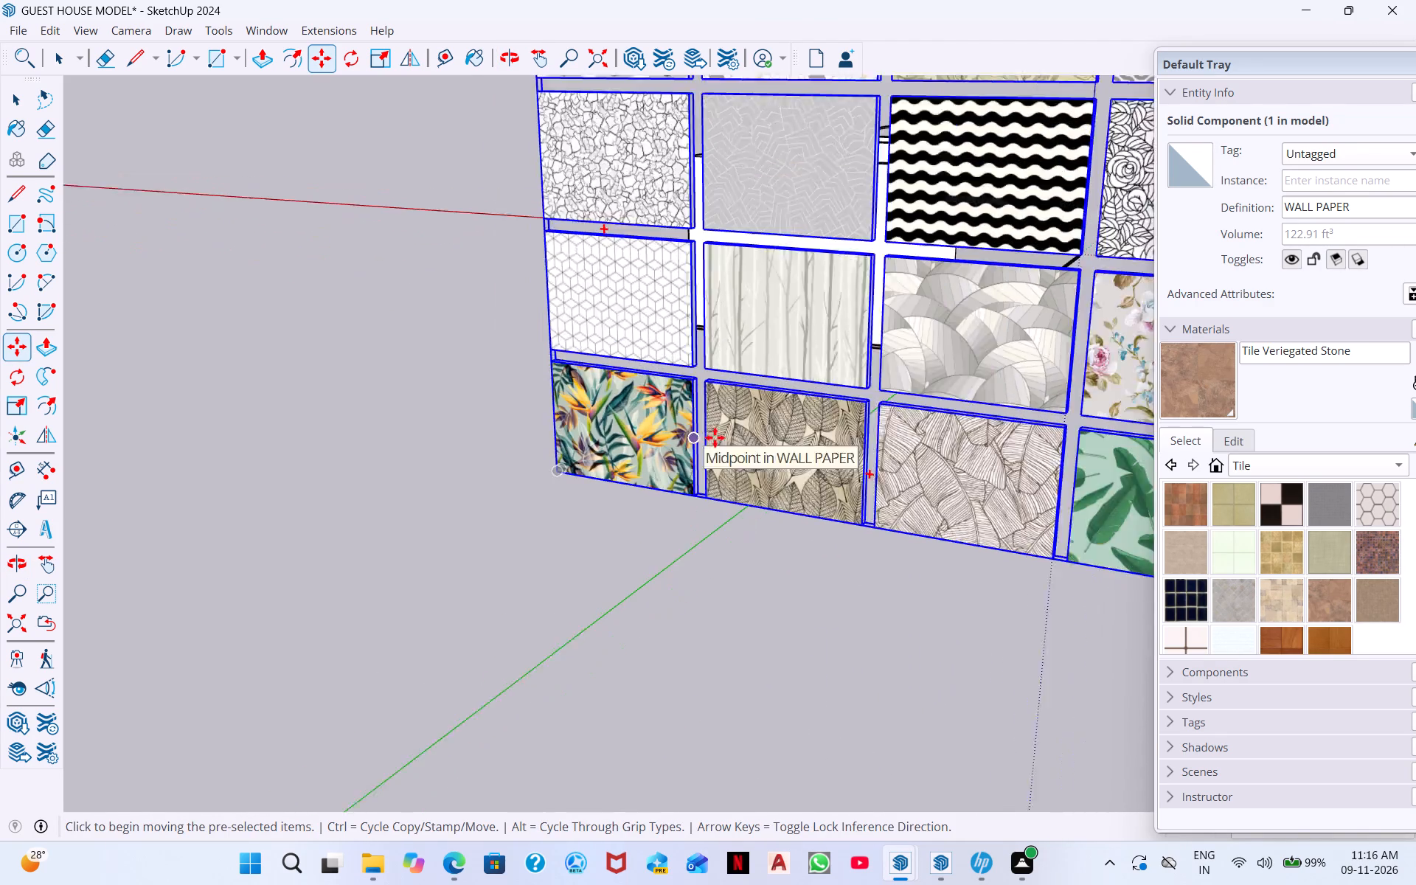
{"action": "scroll", "coordinate": [715, 437], "scroll_direction": "down", "scroll_amount": 1}
{"action": "scroll", "coordinate": [926, 427], "scroll_direction": "down", "scroll_amount": 5}
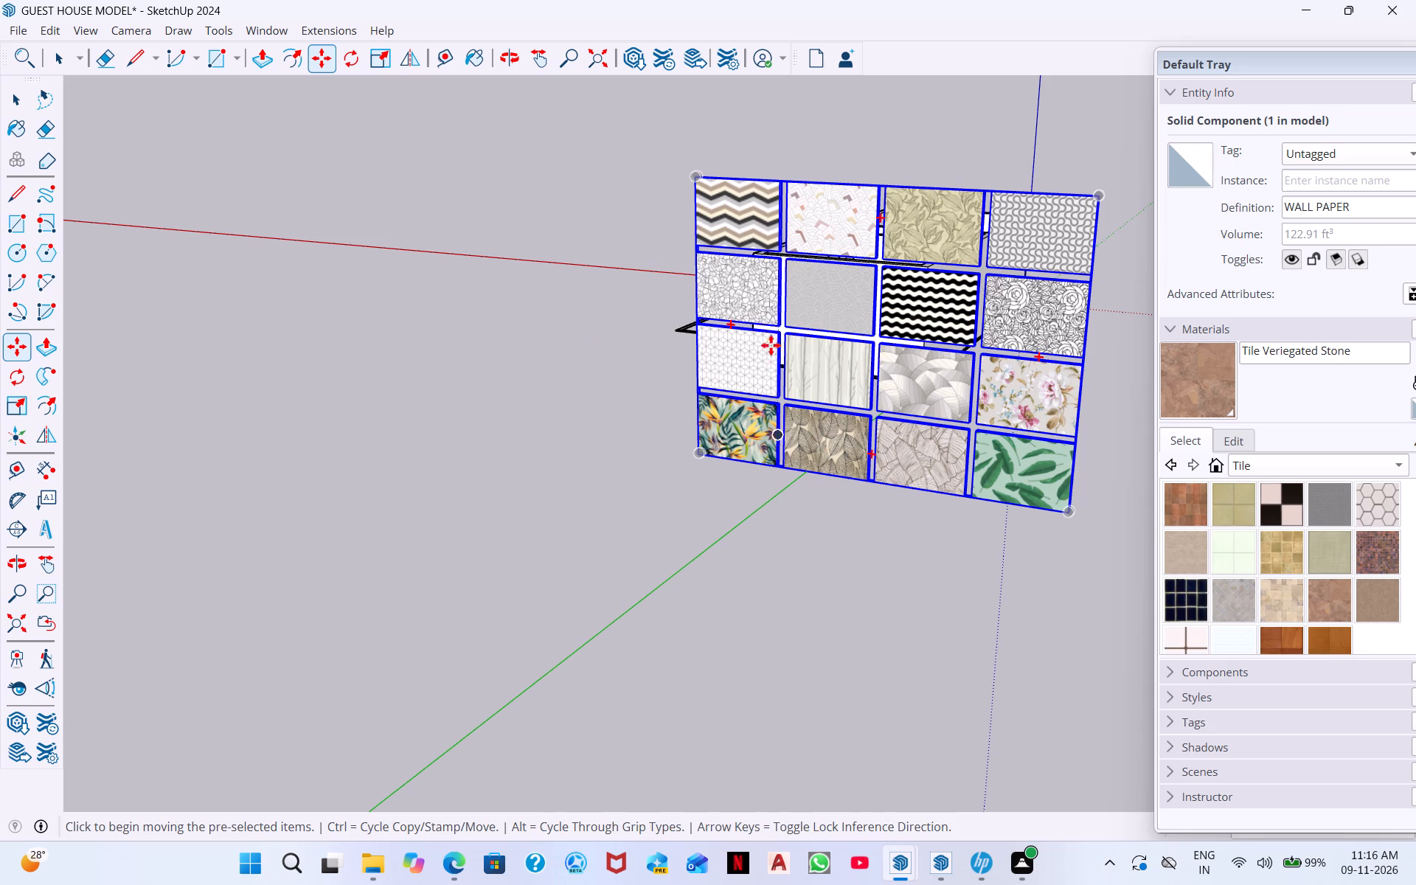
{"action": "right_click", "coordinate": [831, 426]}
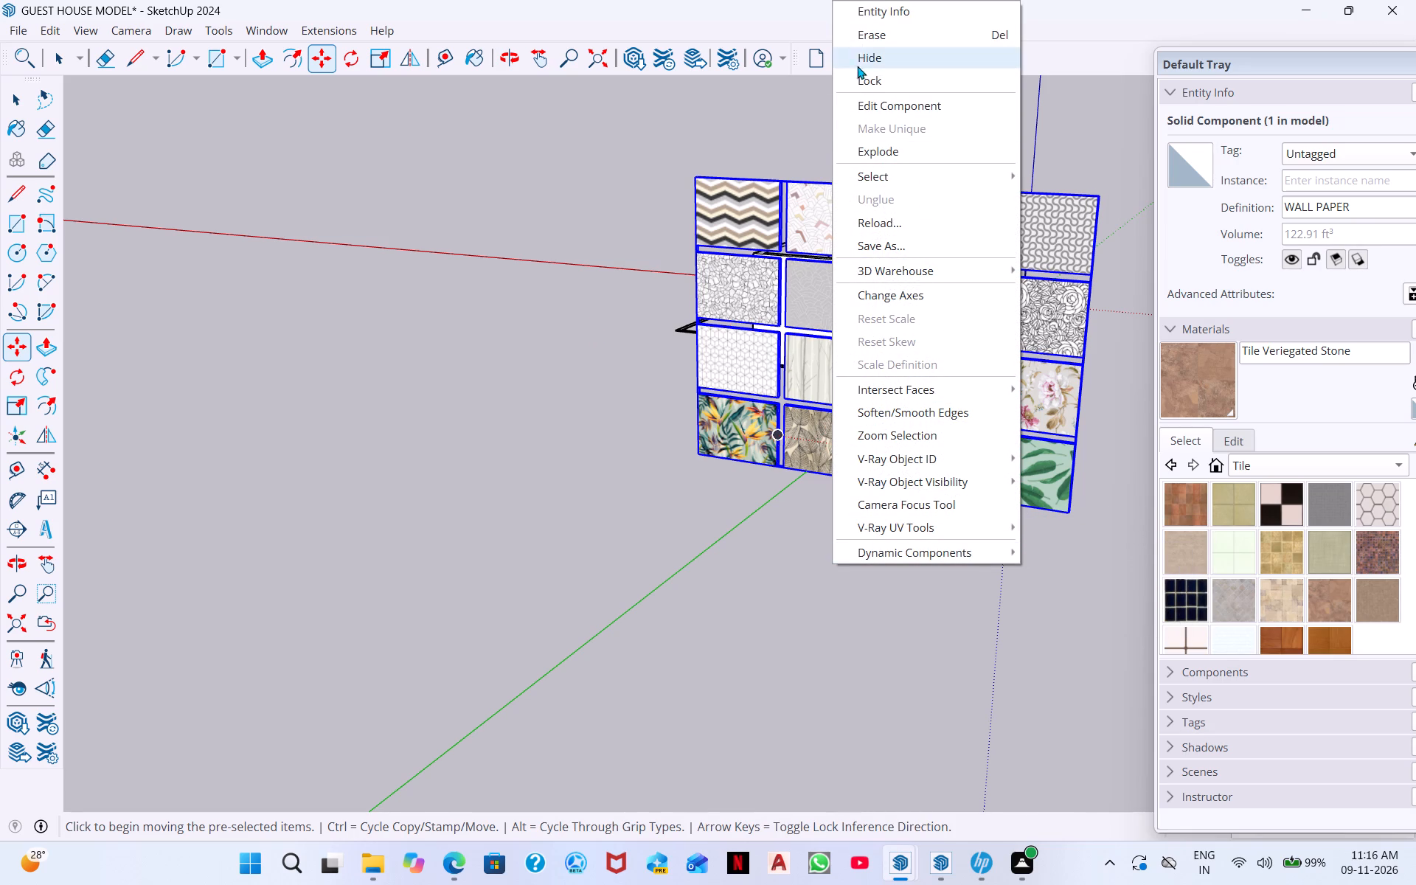
{"action": "scroll", "coordinate": [886, 67], "scroll_direction": "down", "scroll_amount": 3}
{"action": "scroll", "coordinate": [888, 72], "scroll_direction": "up", "scroll_amount": 4}
{"action": "scroll", "coordinate": [888, 72], "scroll_direction": "down", "scroll_amount": 5}
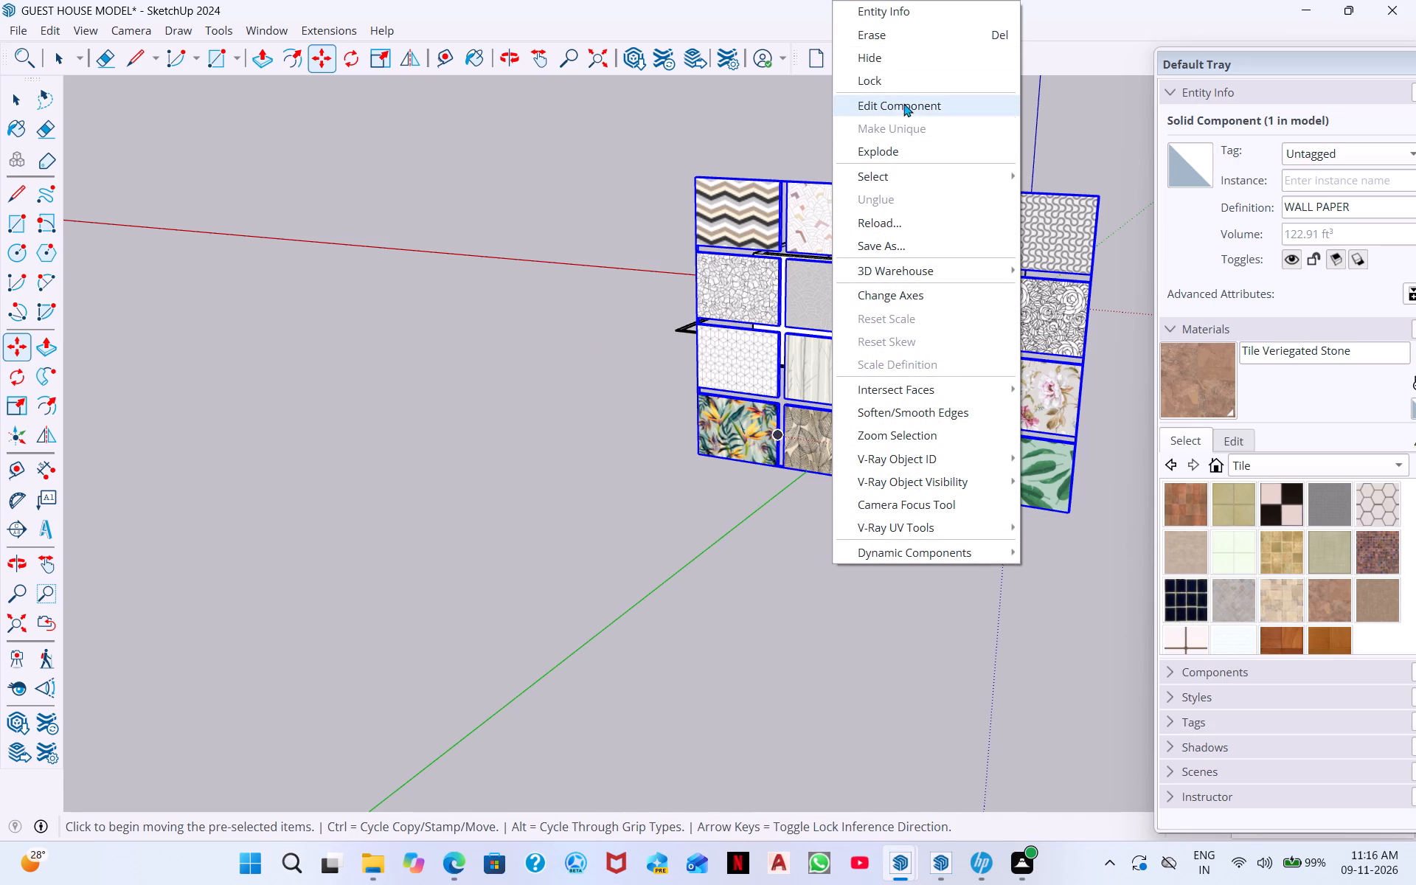
{"action": "left_click", "coordinate": [910, 154]}
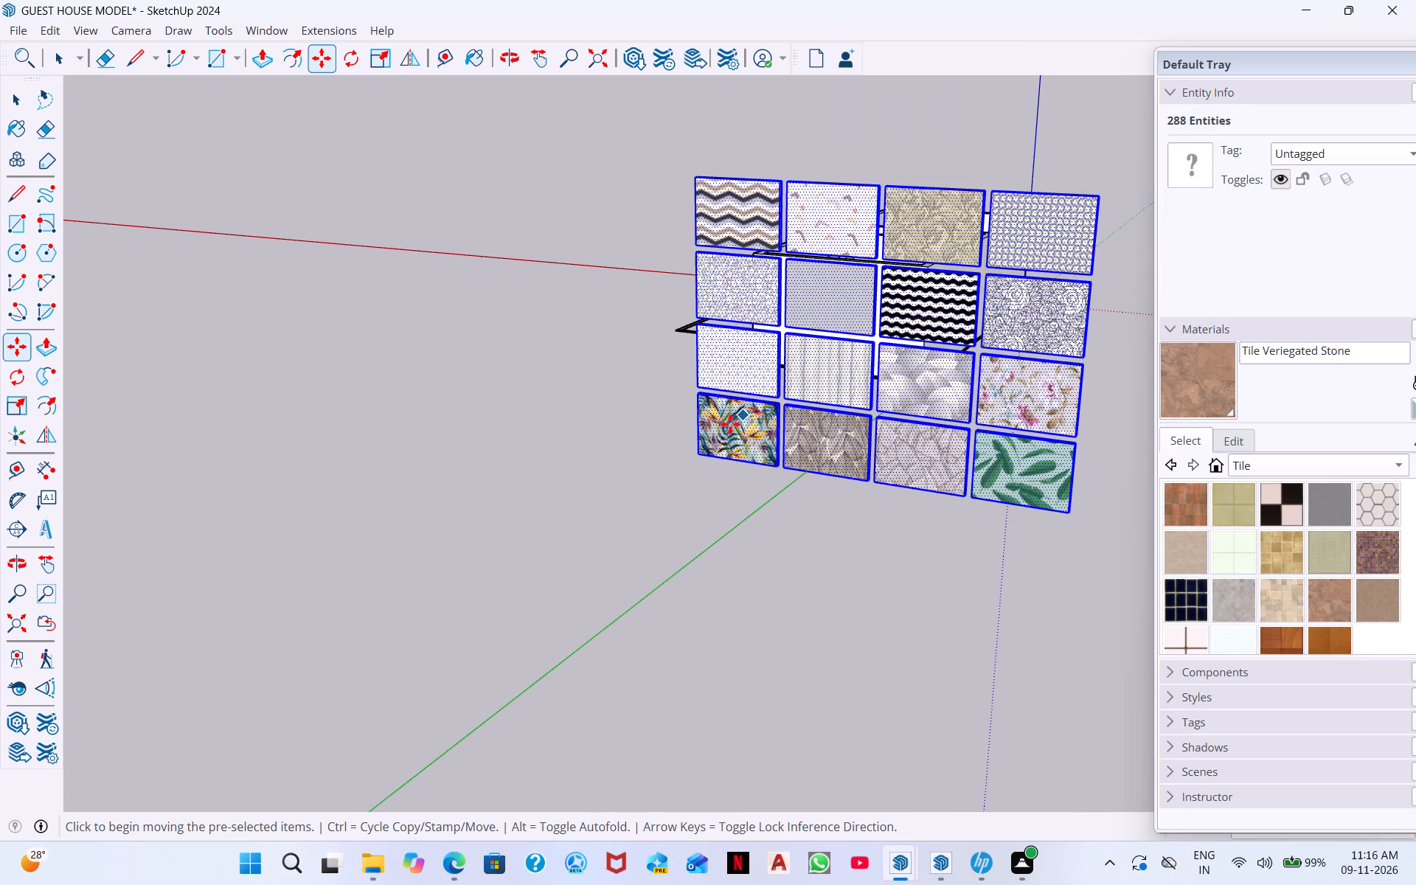
Move all the exploded wallpaper panels together by a panel corner, farther from the house.
{"action": "left_click", "coordinate": [694, 394]}
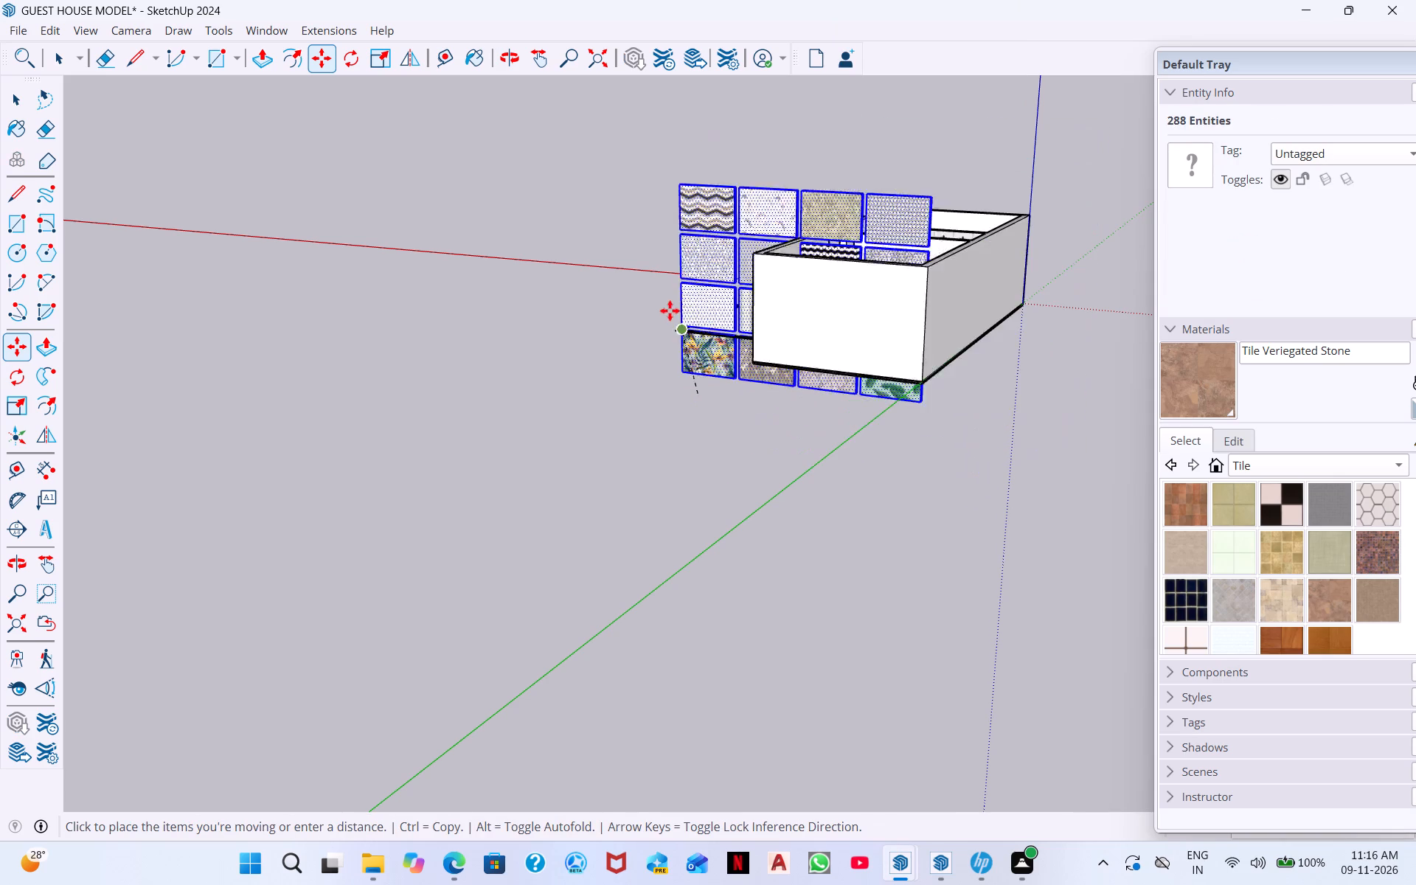
{"action": "left_click", "coordinate": [806, 461]}
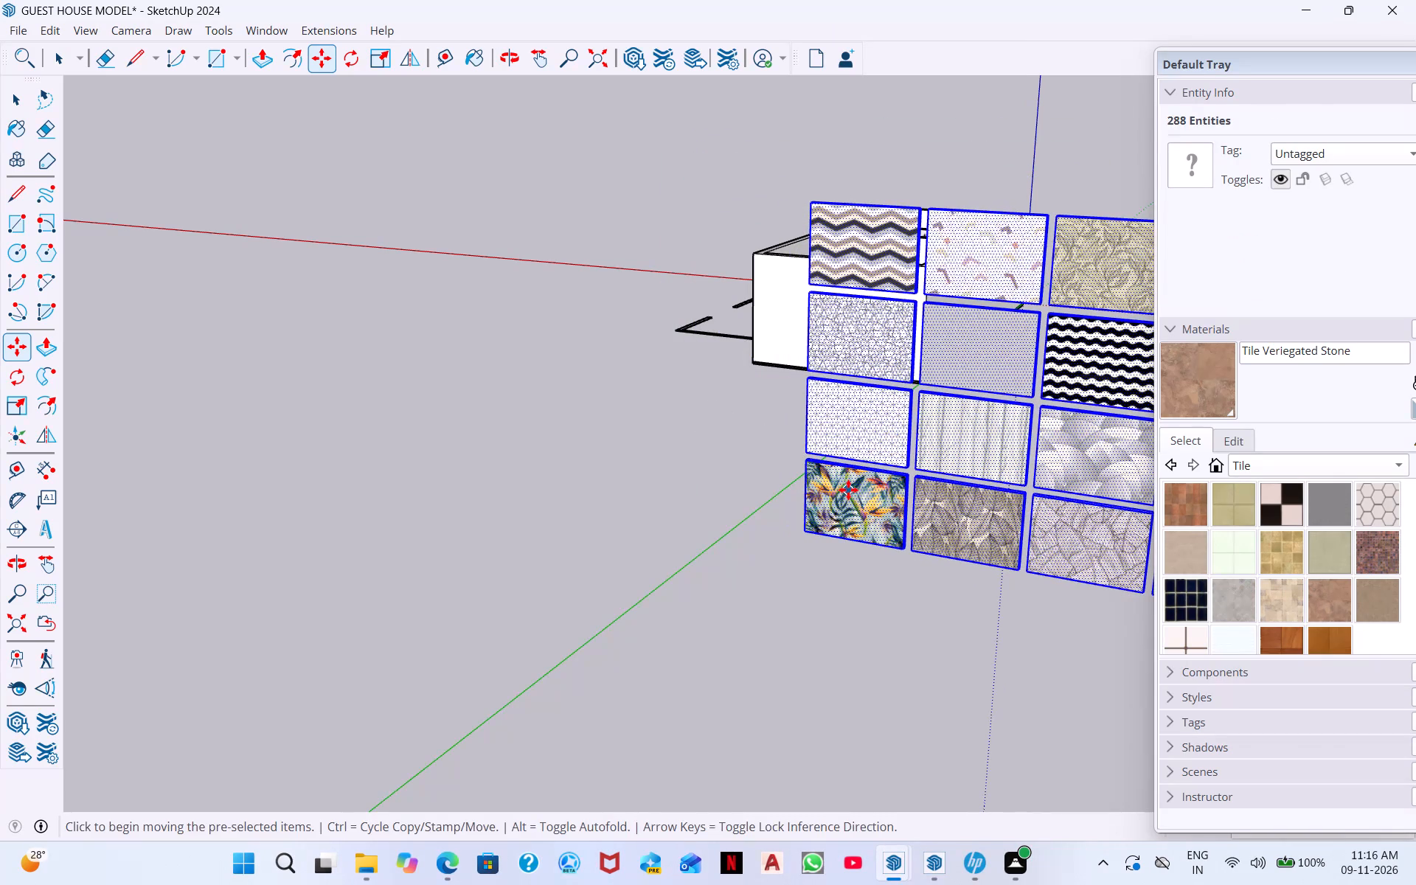
{"action": "key", "text": "space"}
Check that single wallpaper panels can be selected, trying the bird-of-paradise flower panel and the brown leaf panel beside it.
{"action": "left_click", "coordinate": [850, 501]}
{"action": "left_click", "coordinate": [850, 501]}
{"action": "double_click", "coordinate": [849, 504]}
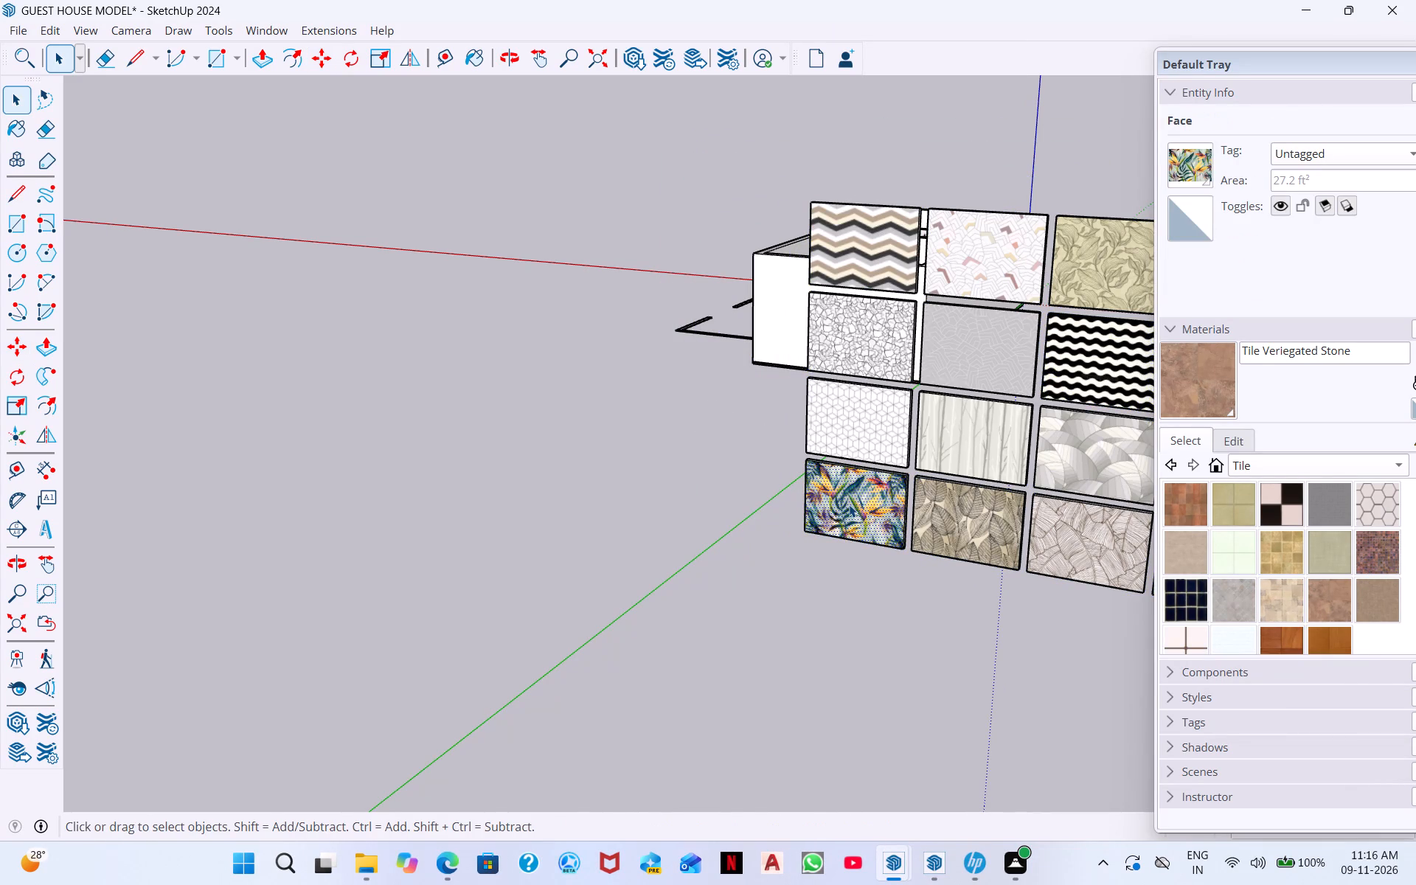
{"action": "middle_click_drag", "start_coordinate": [811, 483], "coordinate": [936, 669]}
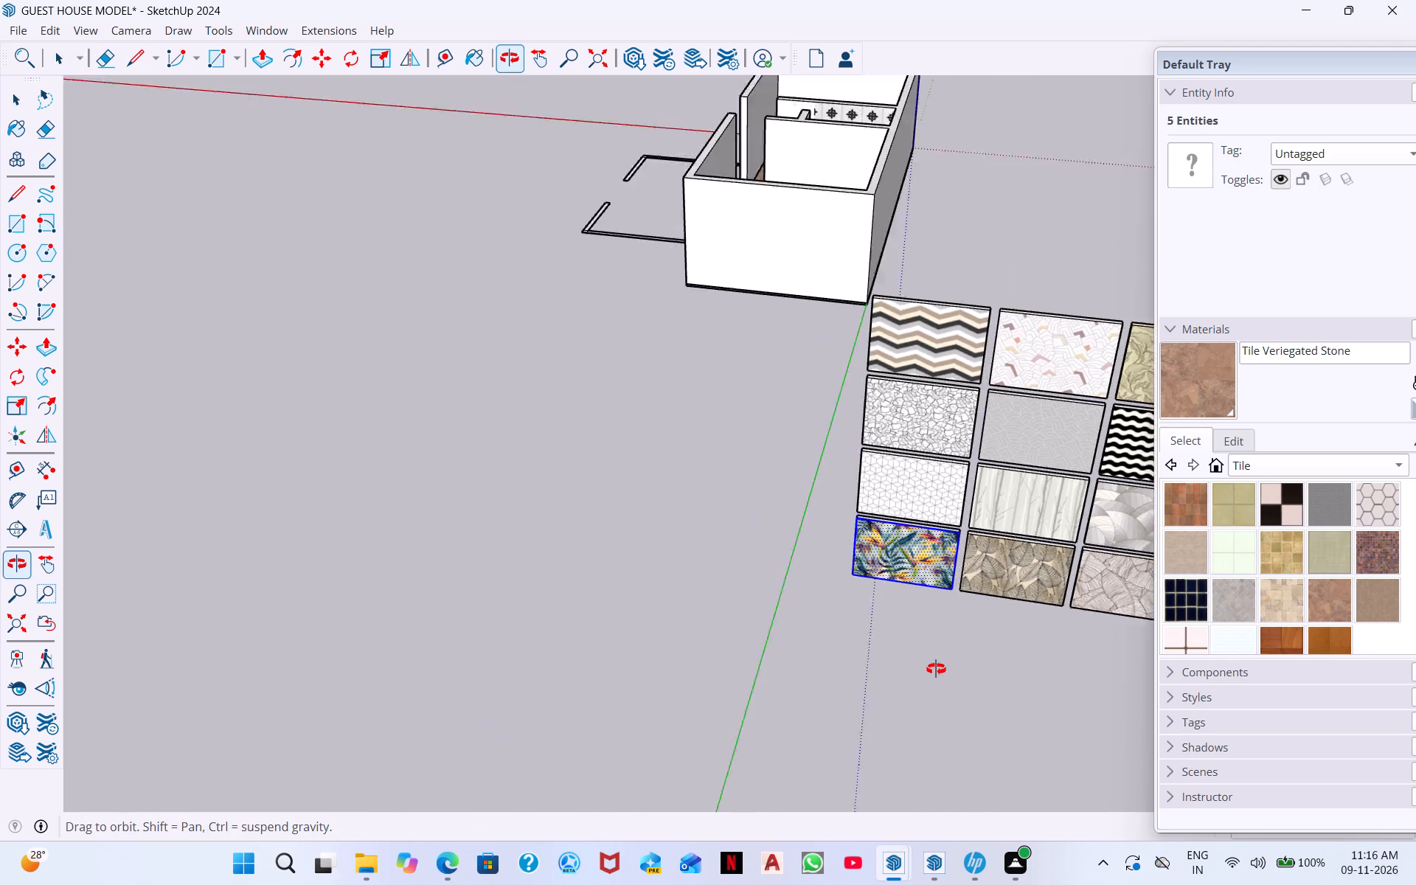
{"action": "middle_click_drag", "start_coordinate": [936, 669], "coordinate": [1002, 679]}
{"action": "scroll", "coordinate": [1004, 676], "scroll_direction": "up", "scroll_amount": 2}
{"action": "scroll", "coordinate": [889, 541], "scroll_direction": "up", "scroll_amount": 3}
{"action": "scroll", "coordinate": [927, 540], "scroll_direction": "down", "scroll_amount": 4}
{"action": "double_click", "coordinate": [1072, 553]}
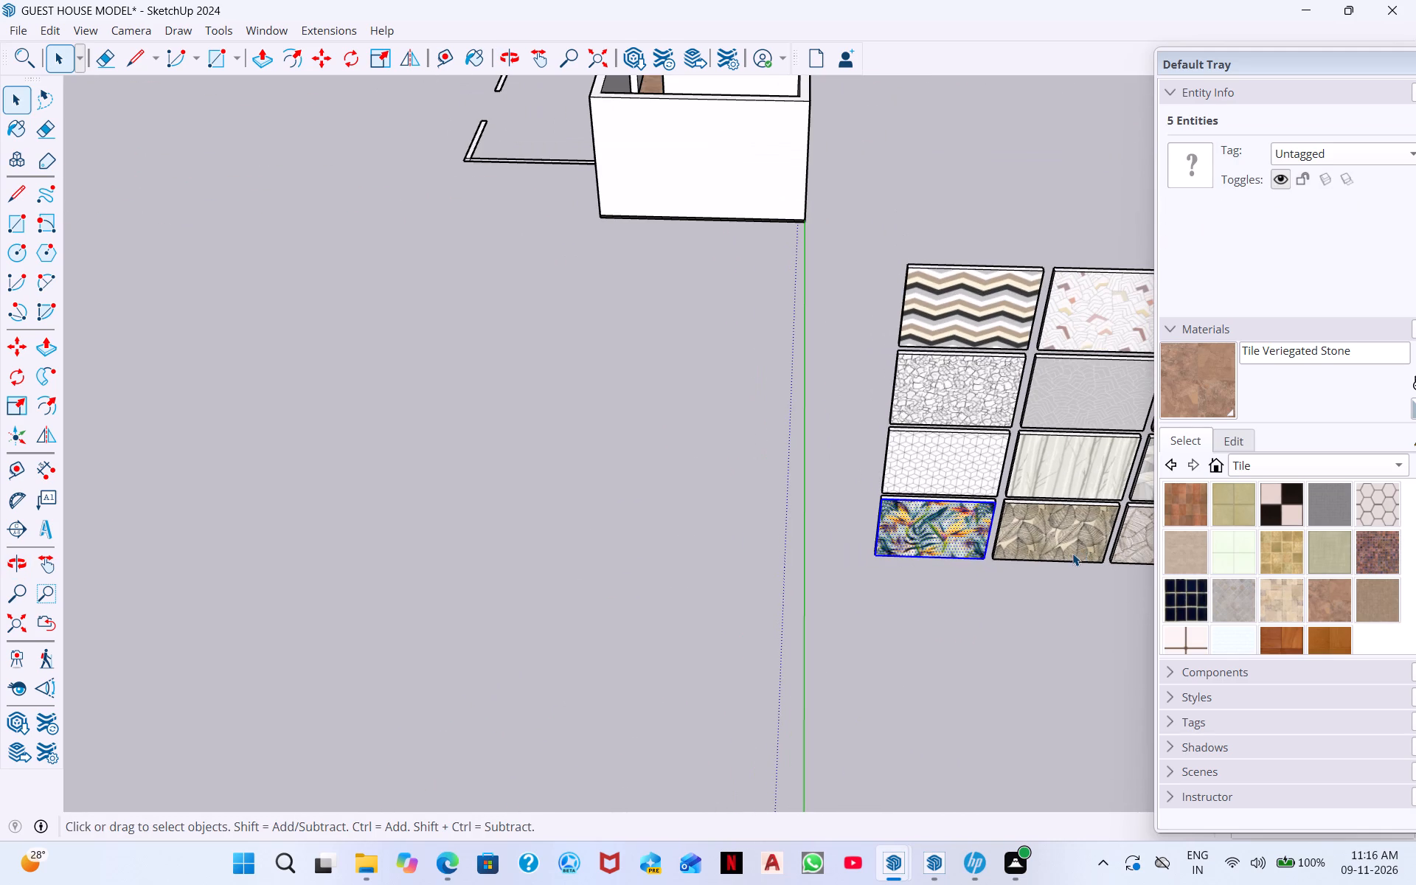
Examine the patterns on the wallpaper panels up close and from several angles to compare the designs.
{"action": "middle_click_drag", "start_coordinate": [1078, 516], "coordinate": [822, 406]}
{"action": "middle_click_drag", "start_coordinate": [986, 527], "coordinate": [988, 407]}
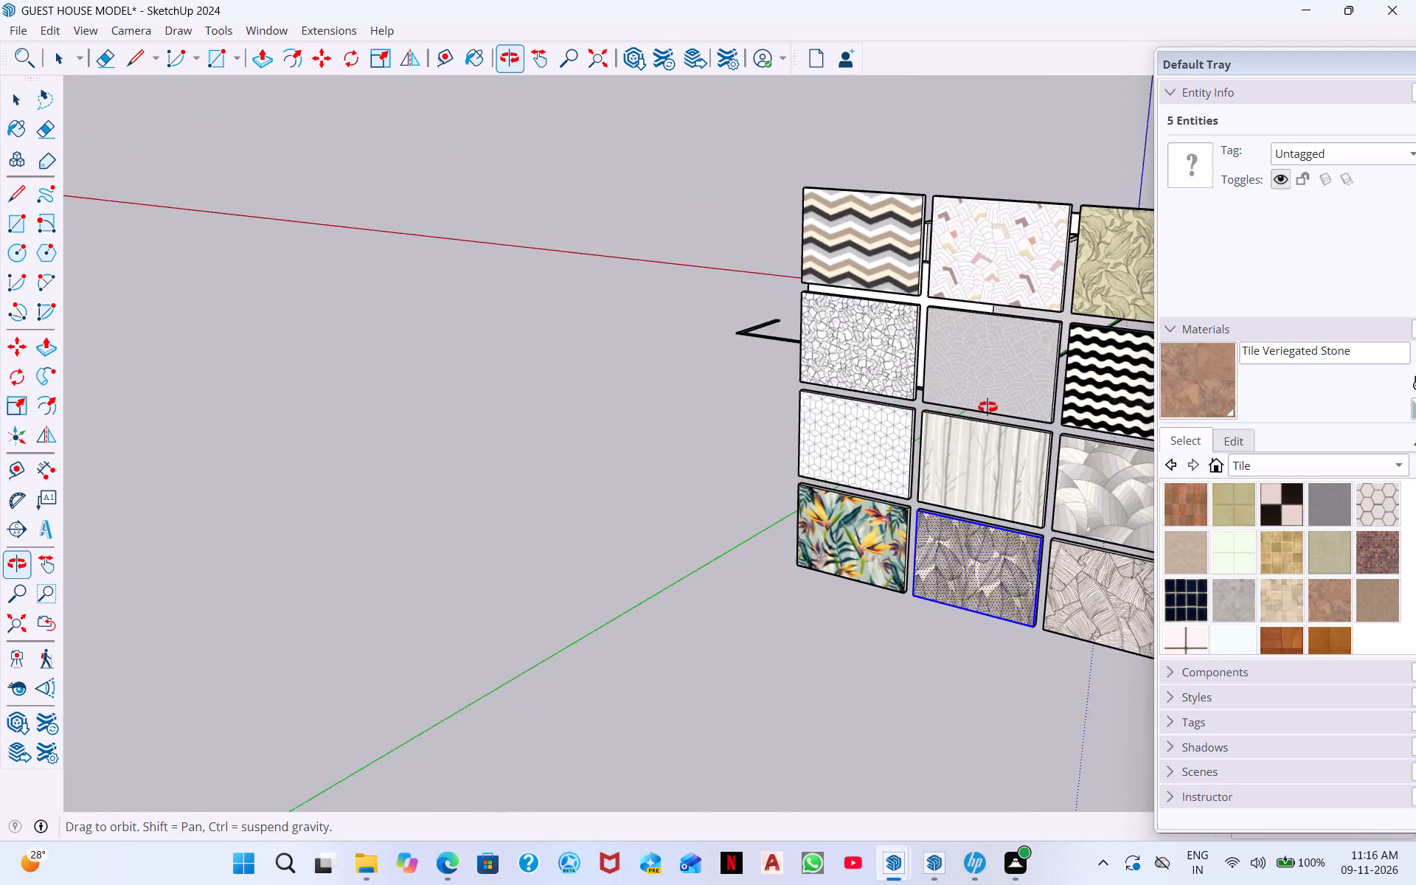
{"action": "middle_click_drag", "start_coordinate": [988, 407], "coordinate": [988, 391]}
{"action": "scroll", "coordinate": [1047, 455], "scroll_direction": "down", "scroll_amount": 6}
{"action": "scroll", "coordinate": [1118, 493], "scroll_direction": "down", "scroll_amount": 8}
{"action": "middle_click_drag", "start_coordinate": [1077, 549], "coordinate": [1212, 552]}
{"action": "scroll", "coordinate": [1079, 551], "scroll_direction": "down", "scroll_amount": 2}
{"action": "scroll", "coordinate": [1143, 491], "scroll_direction": "up", "scroll_amount": 6}
{"action": "scroll", "coordinate": [1054, 417], "scroll_direction": "up", "scroll_amount": 6}
{"action": "middle_click_drag", "start_coordinate": [1111, 456], "coordinate": [1338, 560]}
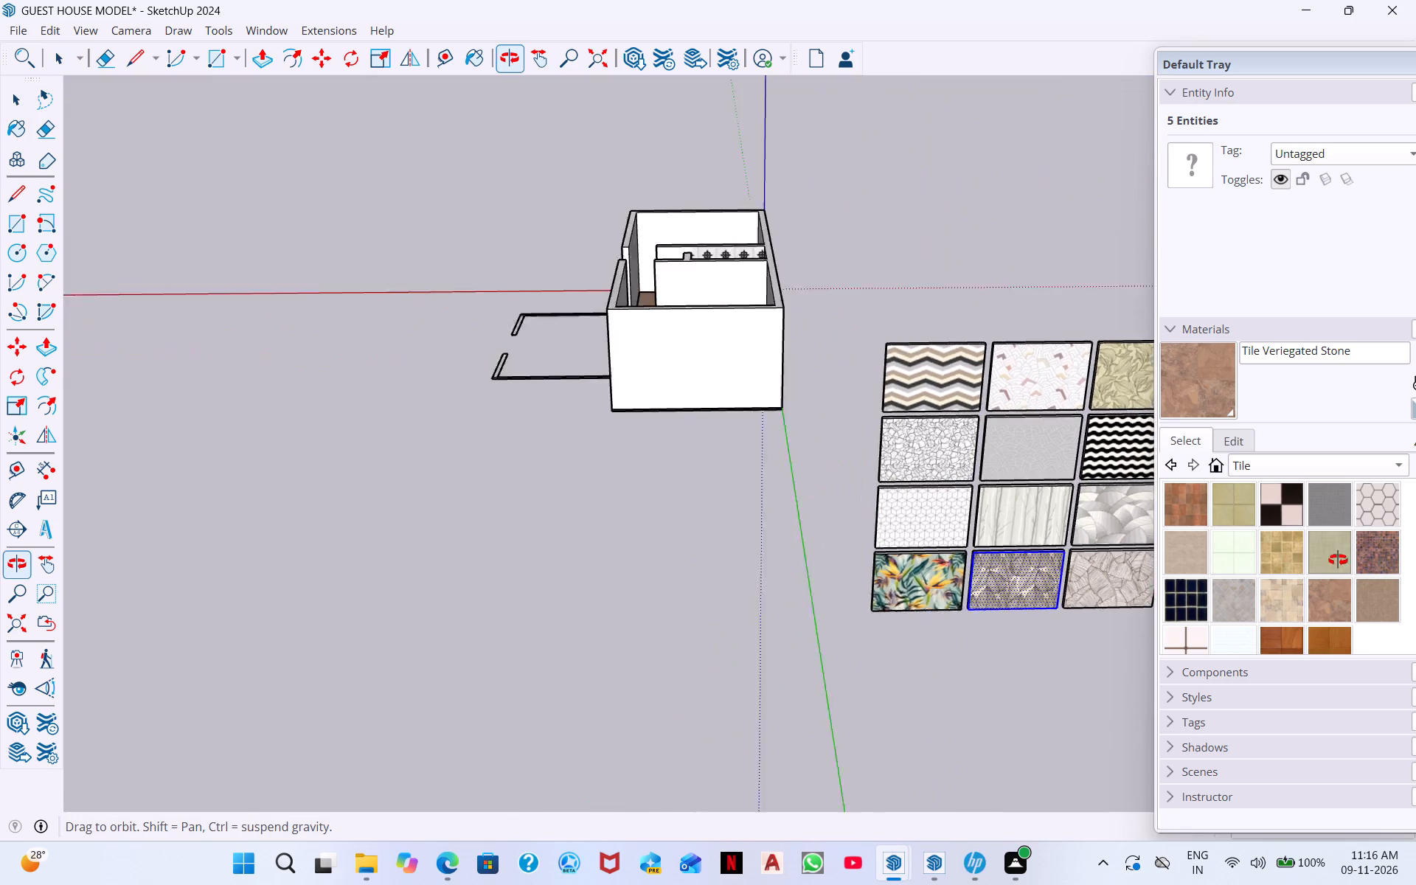
{"action": "middle_click_drag", "start_coordinate": [1338, 560], "coordinate": [877, 394]}
{"action": "scroll", "coordinate": [924, 342], "scroll_direction": "up", "scroll_amount": 6}
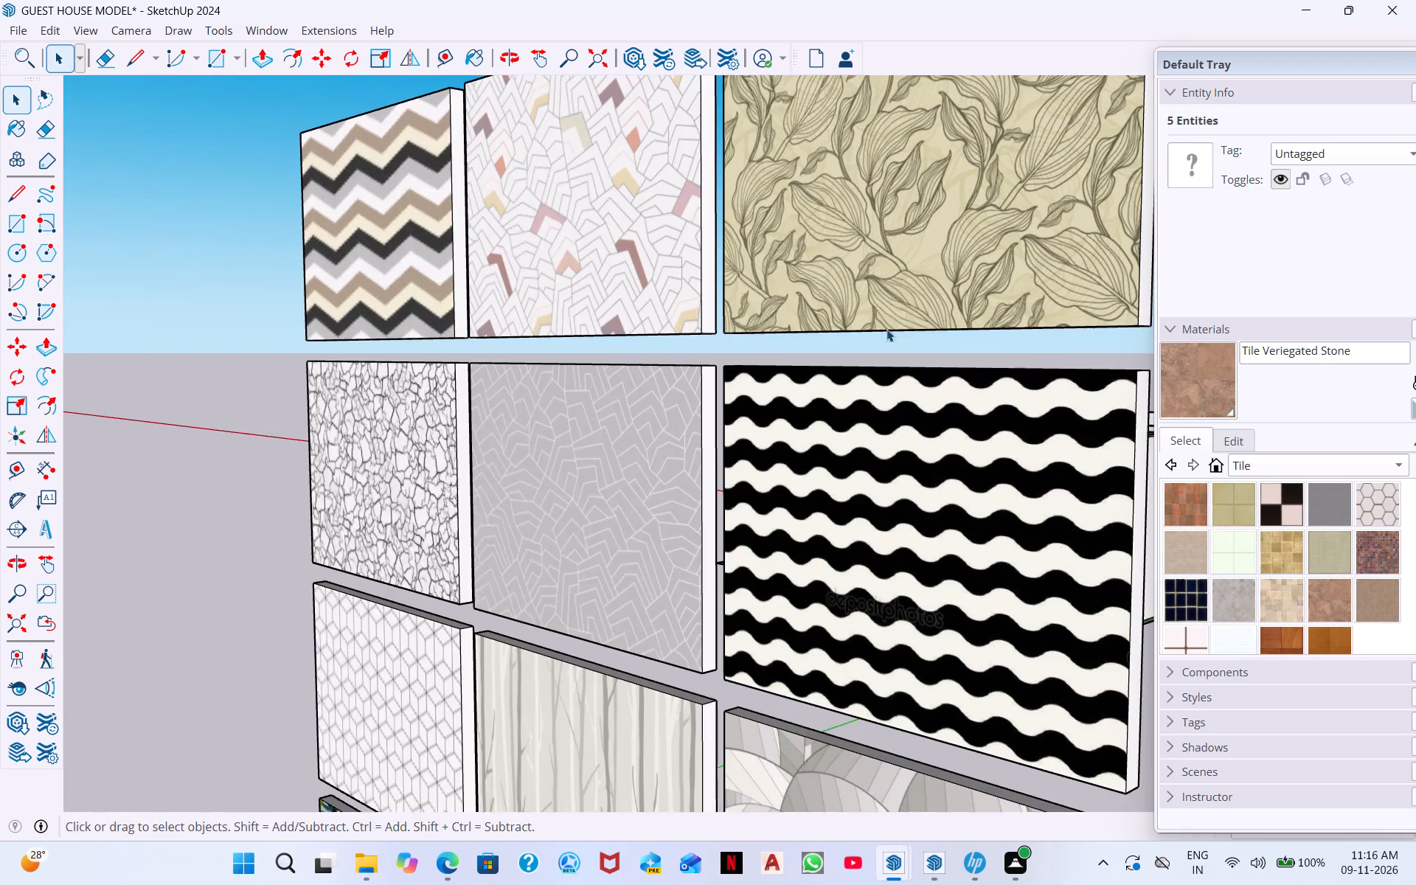
{"action": "scroll", "coordinate": [1041, 350], "scroll_direction": "up", "scroll_amount": 1}
{"action": "scroll", "coordinate": [1042, 379], "scroll_direction": "down", "scroll_amount": 18}
{"action": "middle_click_drag", "start_coordinate": [1076, 437], "coordinate": [1092, 447]}
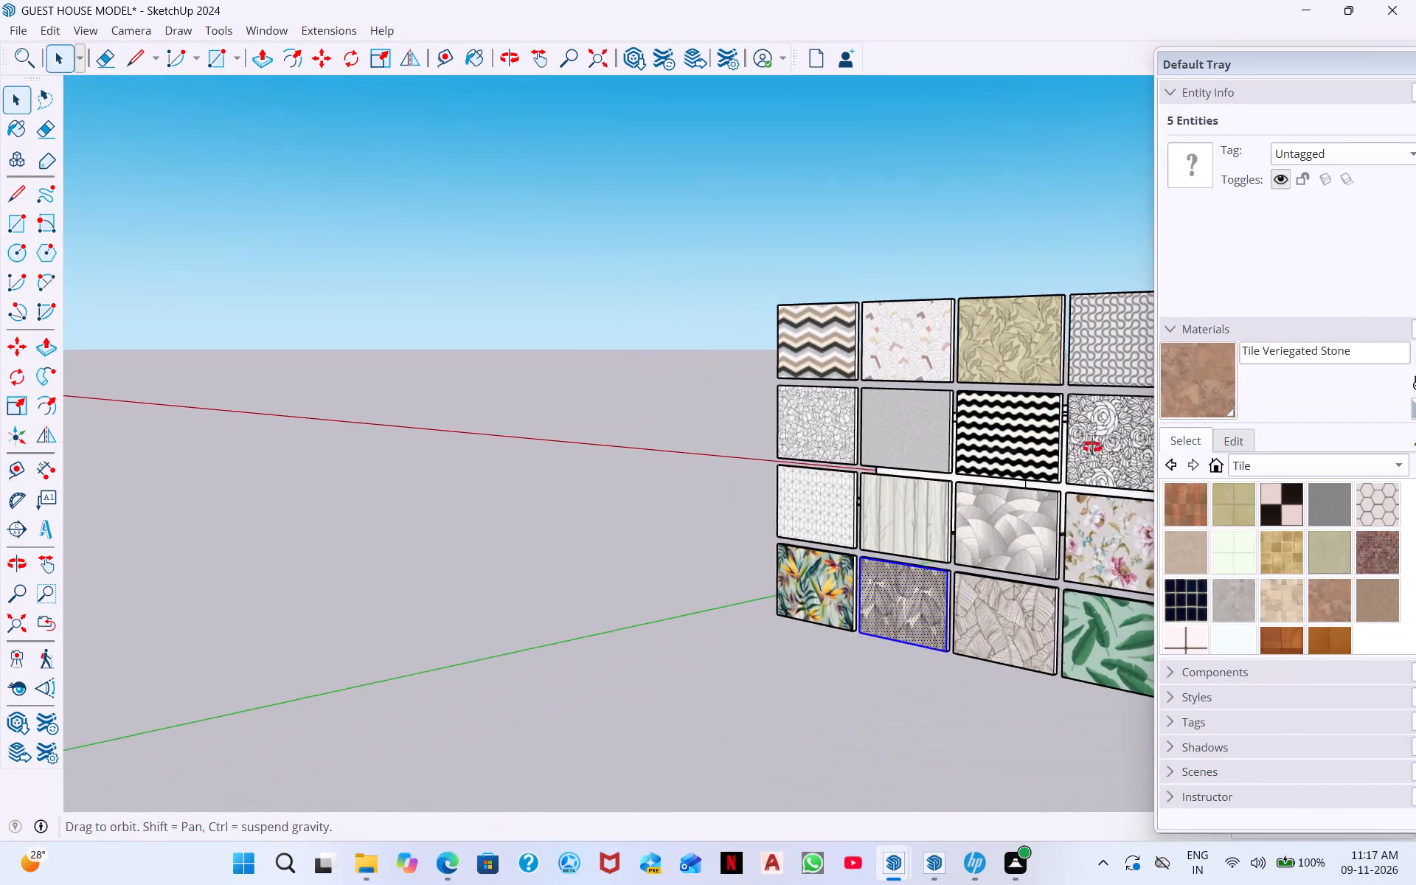
{"action": "middle_click_drag", "start_coordinate": [1092, 447], "coordinate": [1229, 462]}
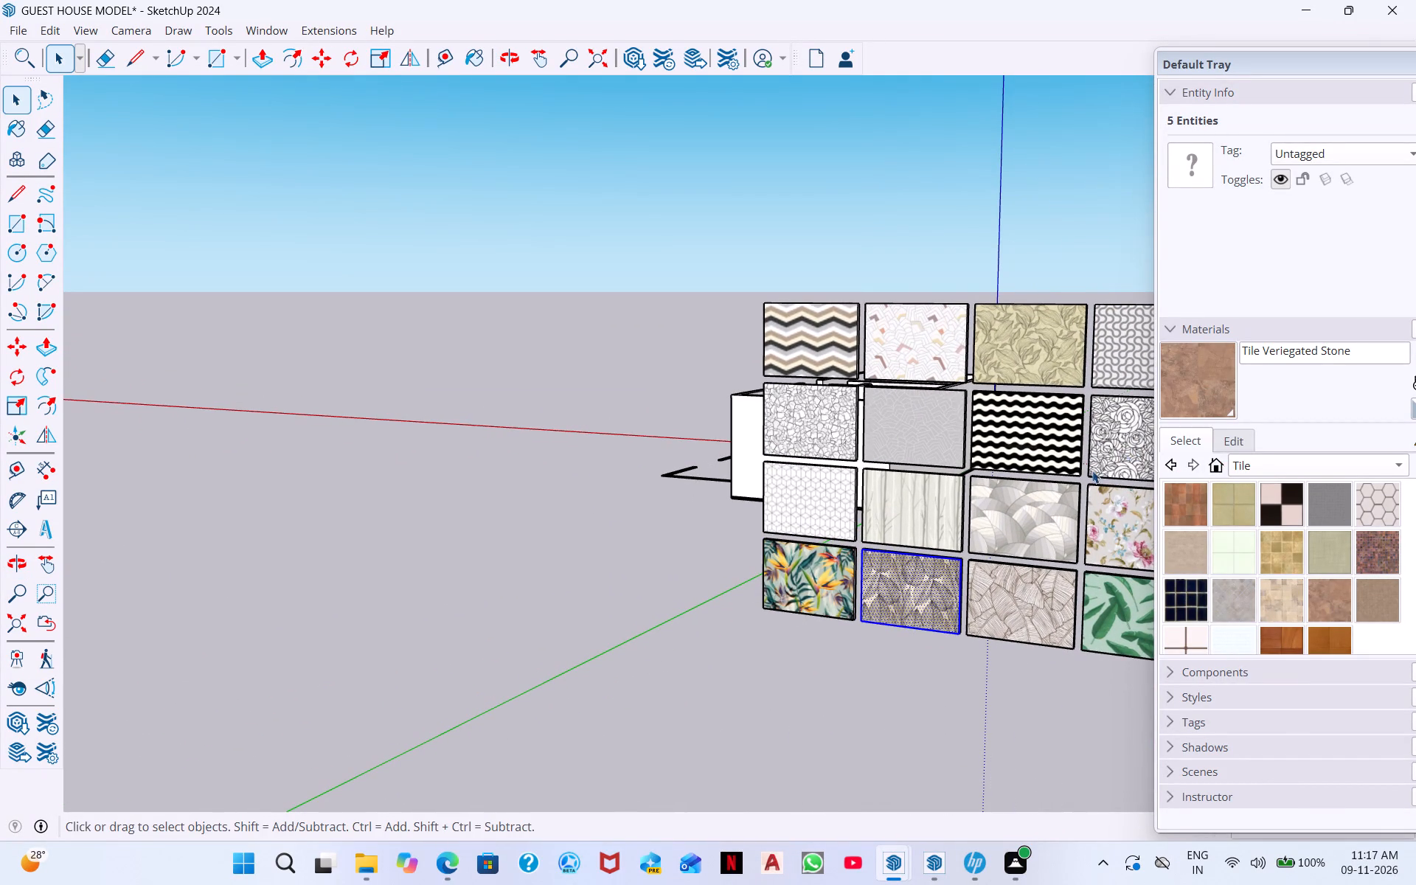
Select the front face of the black-and-white rose wallpaper panel.
{"action": "double_click", "coordinate": [1114, 456]}
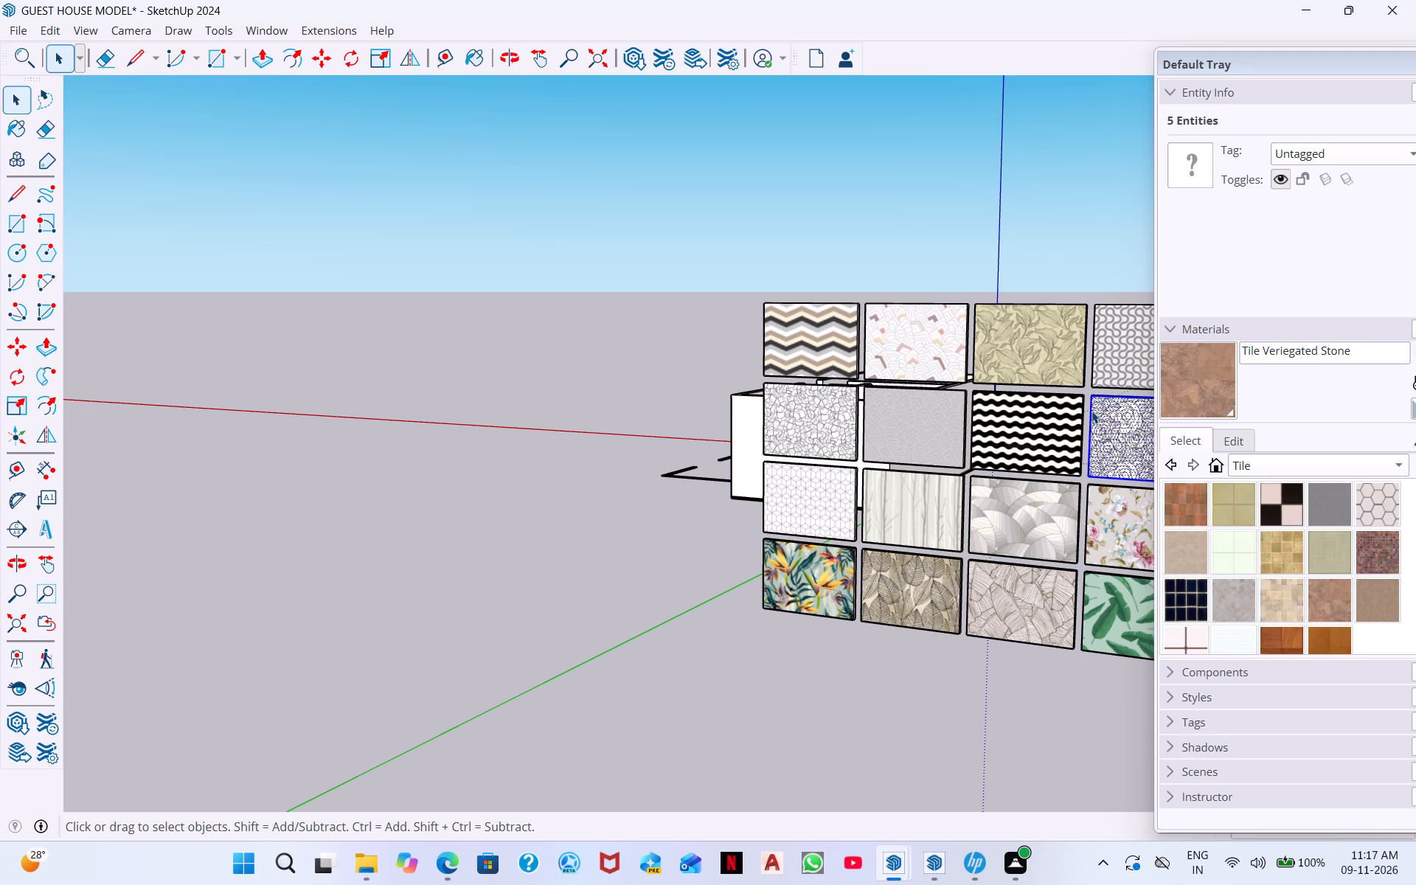
{"action": "right_click", "coordinate": [1108, 414]}
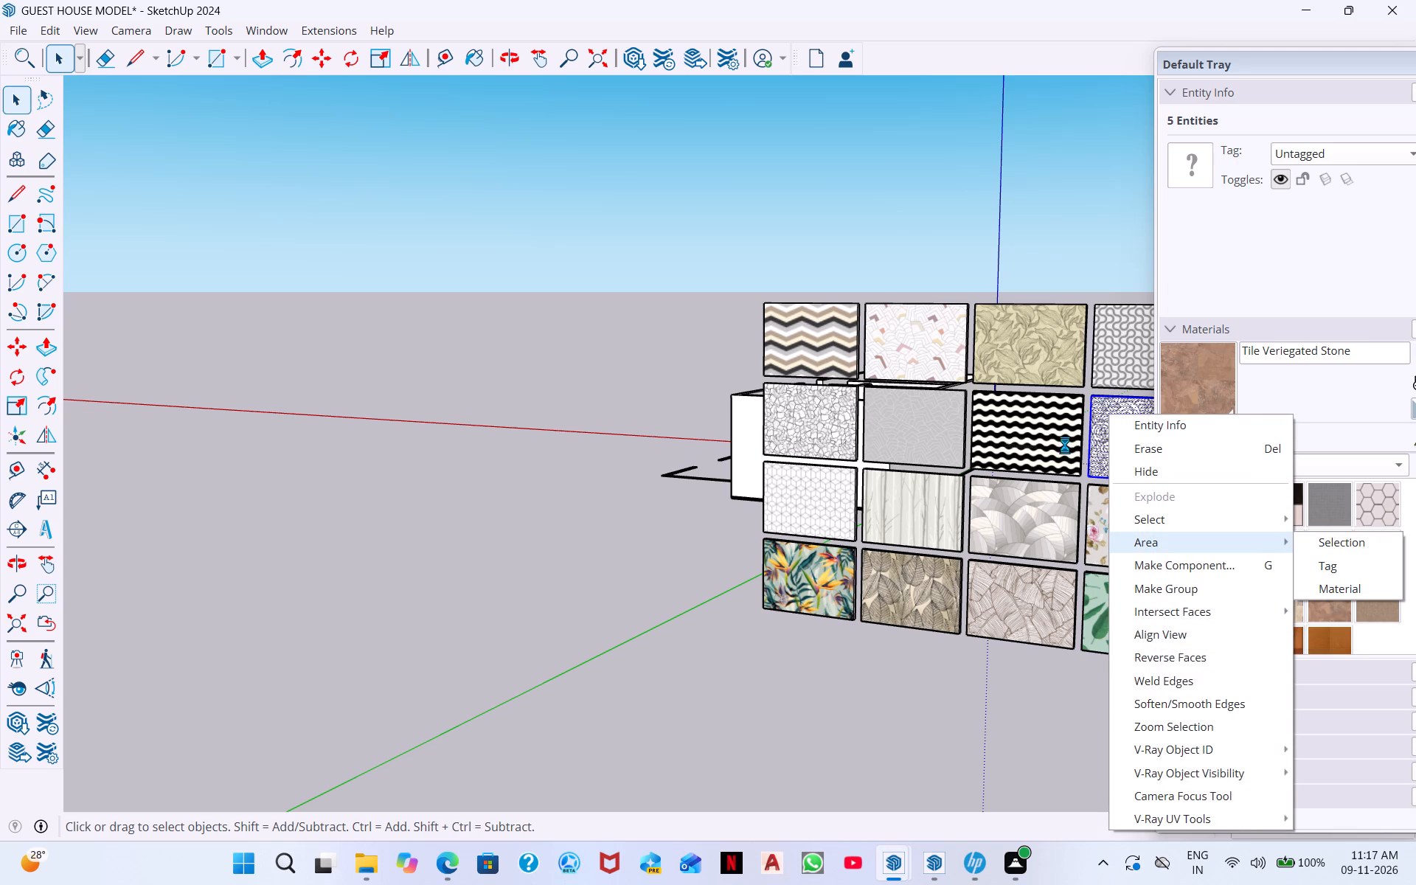
{"action": "left_click", "coordinate": [1105, 420]}
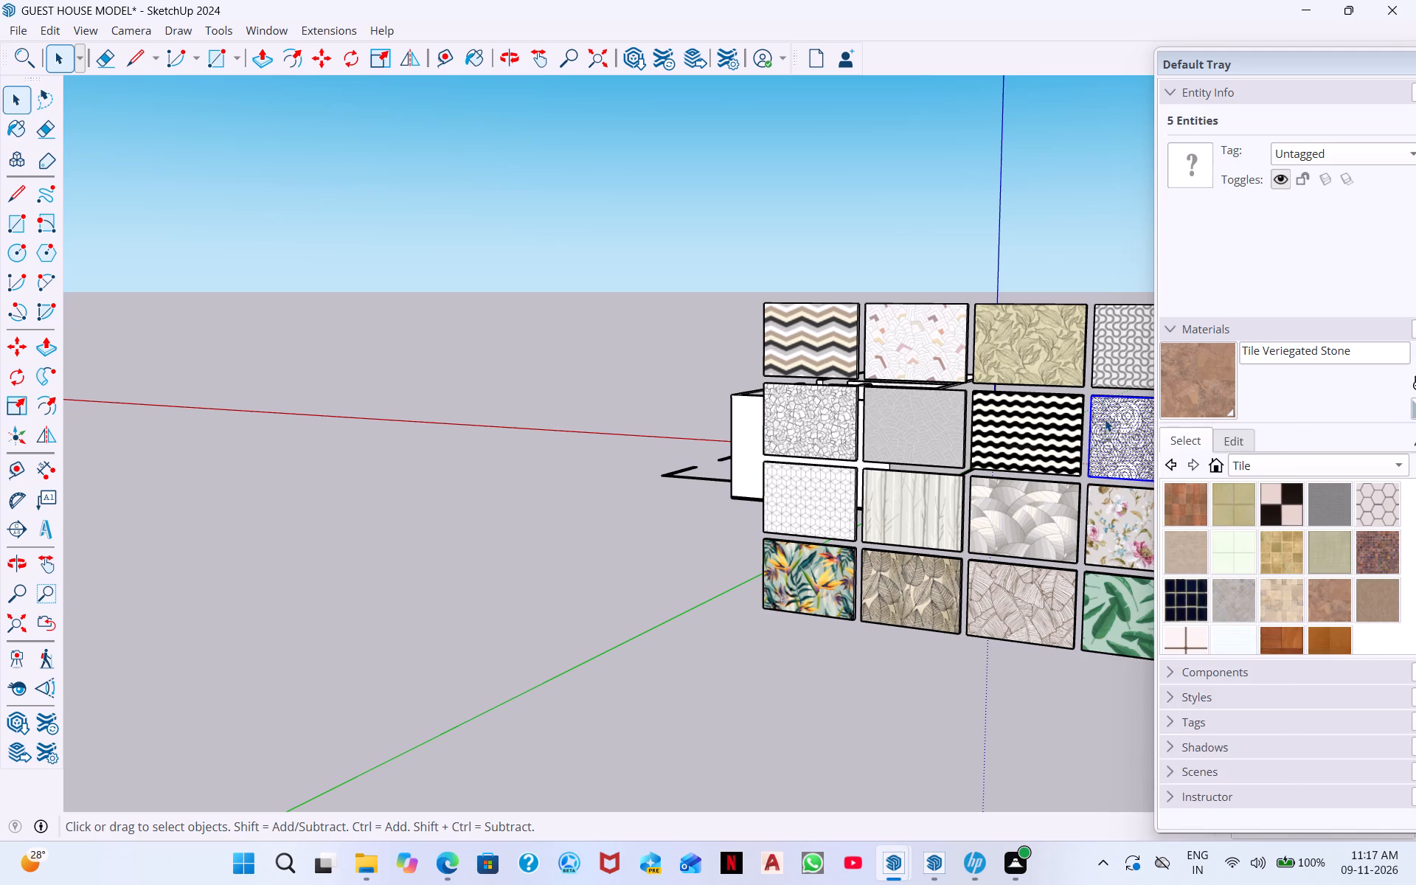
{"action": "left_click", "coordinate": [1103, 415]}
Examine the selected rose panel and the rest of the wallpaper grid beside the house.
{"action": "middle_click_drag", "start_coordinate": [1093, 465], "coordinate": [1199, 507]}
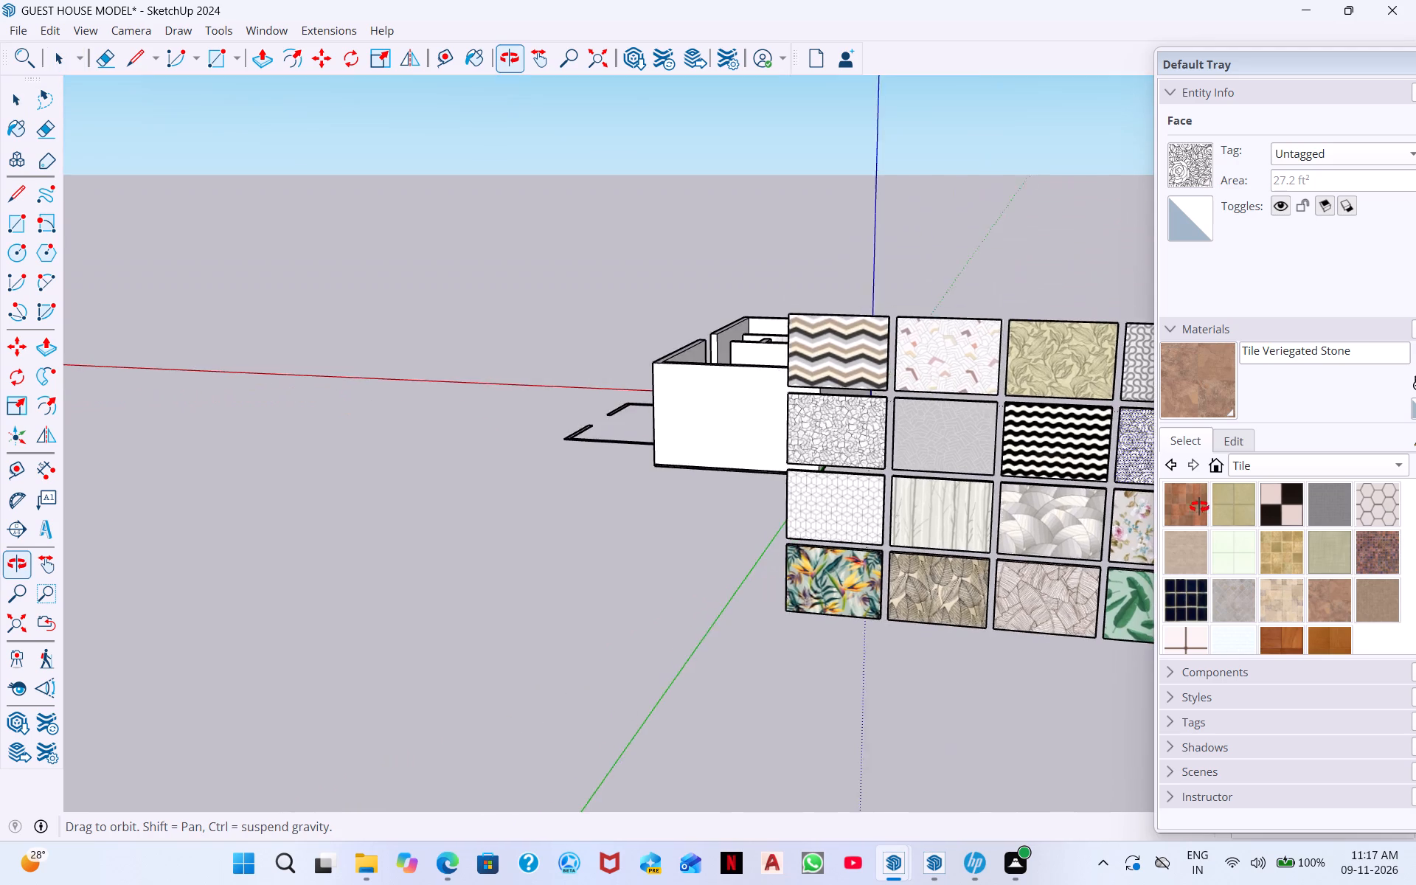
{"action": "middle_click_drag", "start_coordinate": [1199, 507], "coordinate": [1184, 496]}
{"action": "scroll", "coordinate": [1127, 466], "scroll_direction": "down", "scroll_amount": 10}
{"action": "middle_click_drag", "start_coordinate": [1124, 465], "coordinate": [1260, 473]}
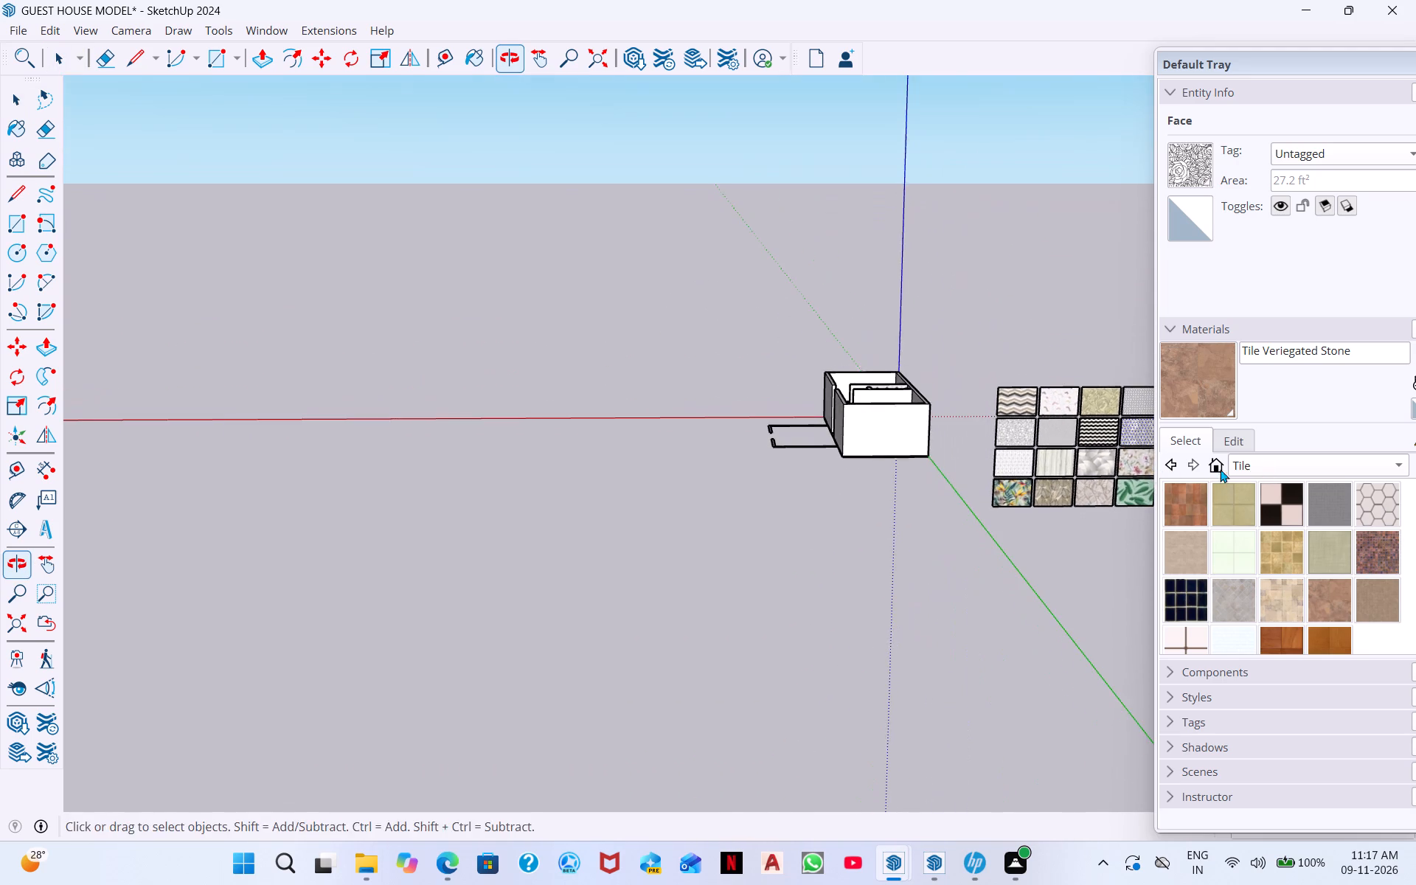
{"action": "middle_click_drag", "start_coordinate": [1117, 462], "coordinate": [1279, 468]}
{"action": "scroll", "coordinate": [1139, 408], "scroll_direction": "up", "scroll_amount": 13}
{"action": "middle_click_drag", "start_coordinate": [1117, 431], "coordinate": [1112, 436]}
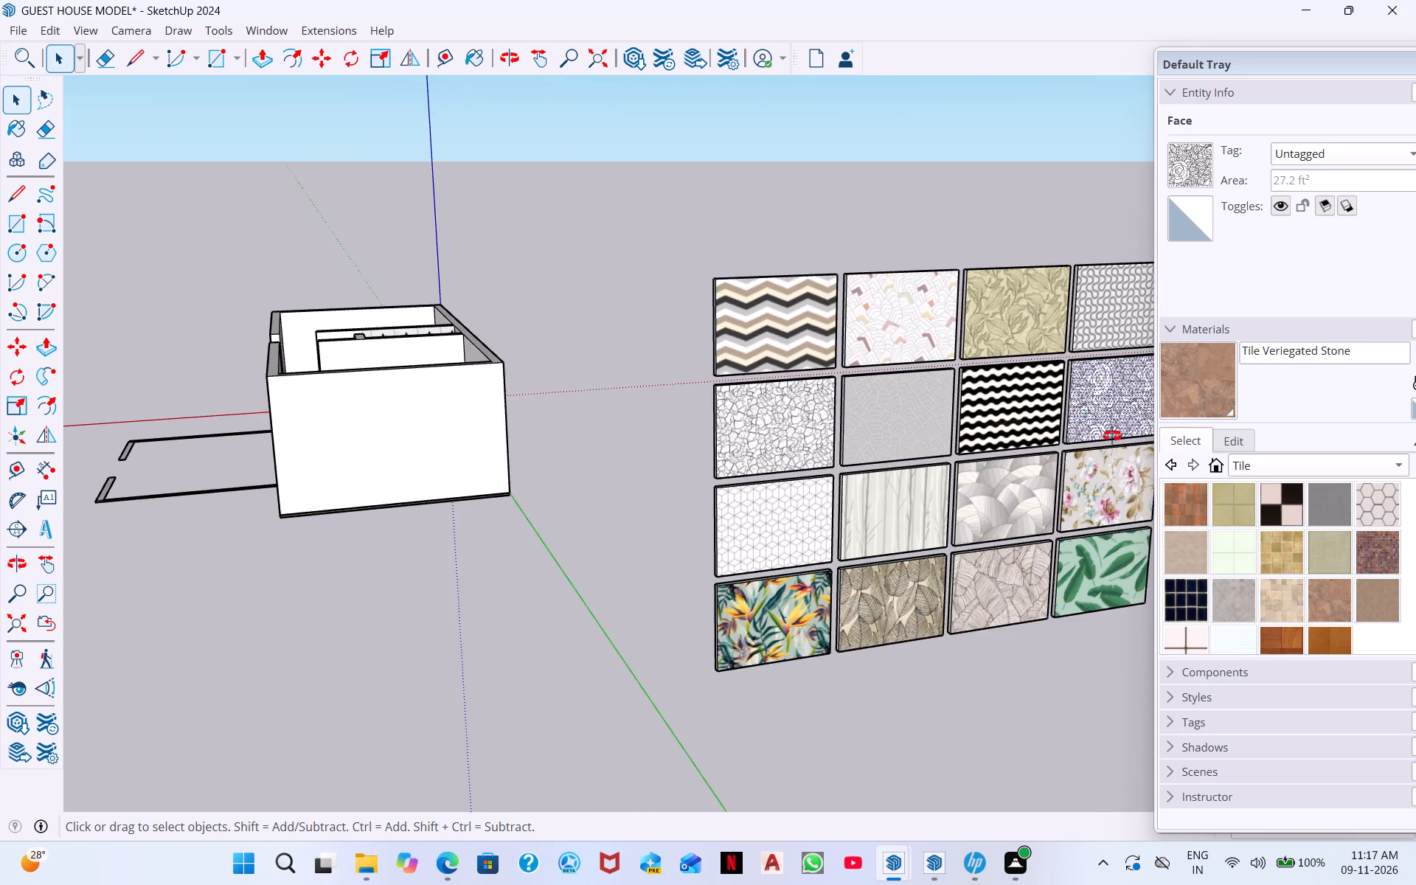
{"action": "middle_click_drag", "start_coordinate": [1112, 436], "coordinate": [883, 388]}
{"action": "scroll", "coordinate": [984, 383], "scroll_direction": "up", "scroll_amount": 6}
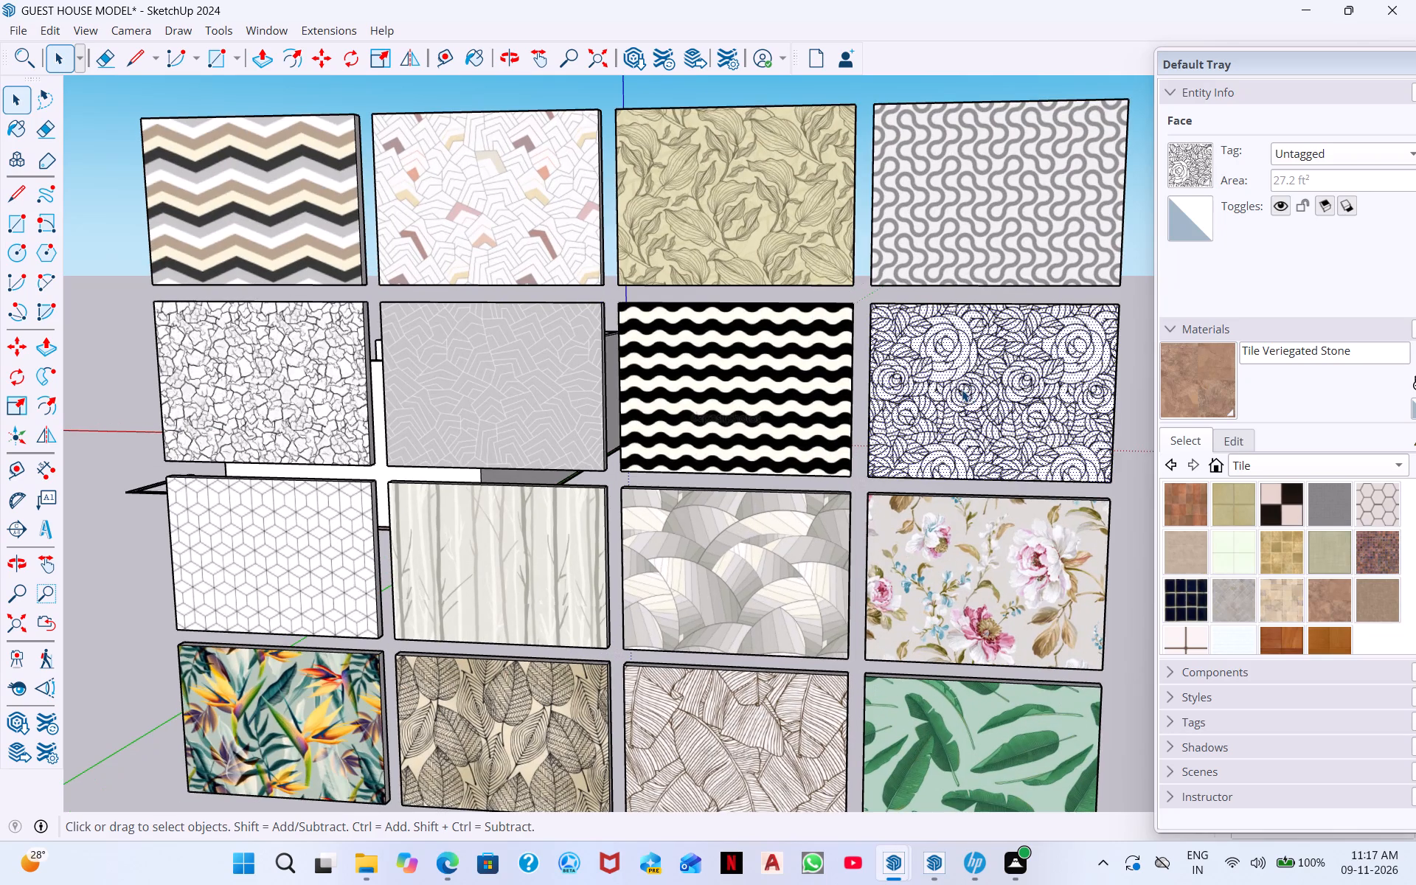
Move the entire black-and-white rose wallpaper panel by its upper corner from the wallpaper grid to the guest house walls.
{"action": "scroll", "coordinate": [962, 389], "scroll_direction": "down", "scroll_amount": 3}
{"action": "left_click", "coordinate": [965, 380]}
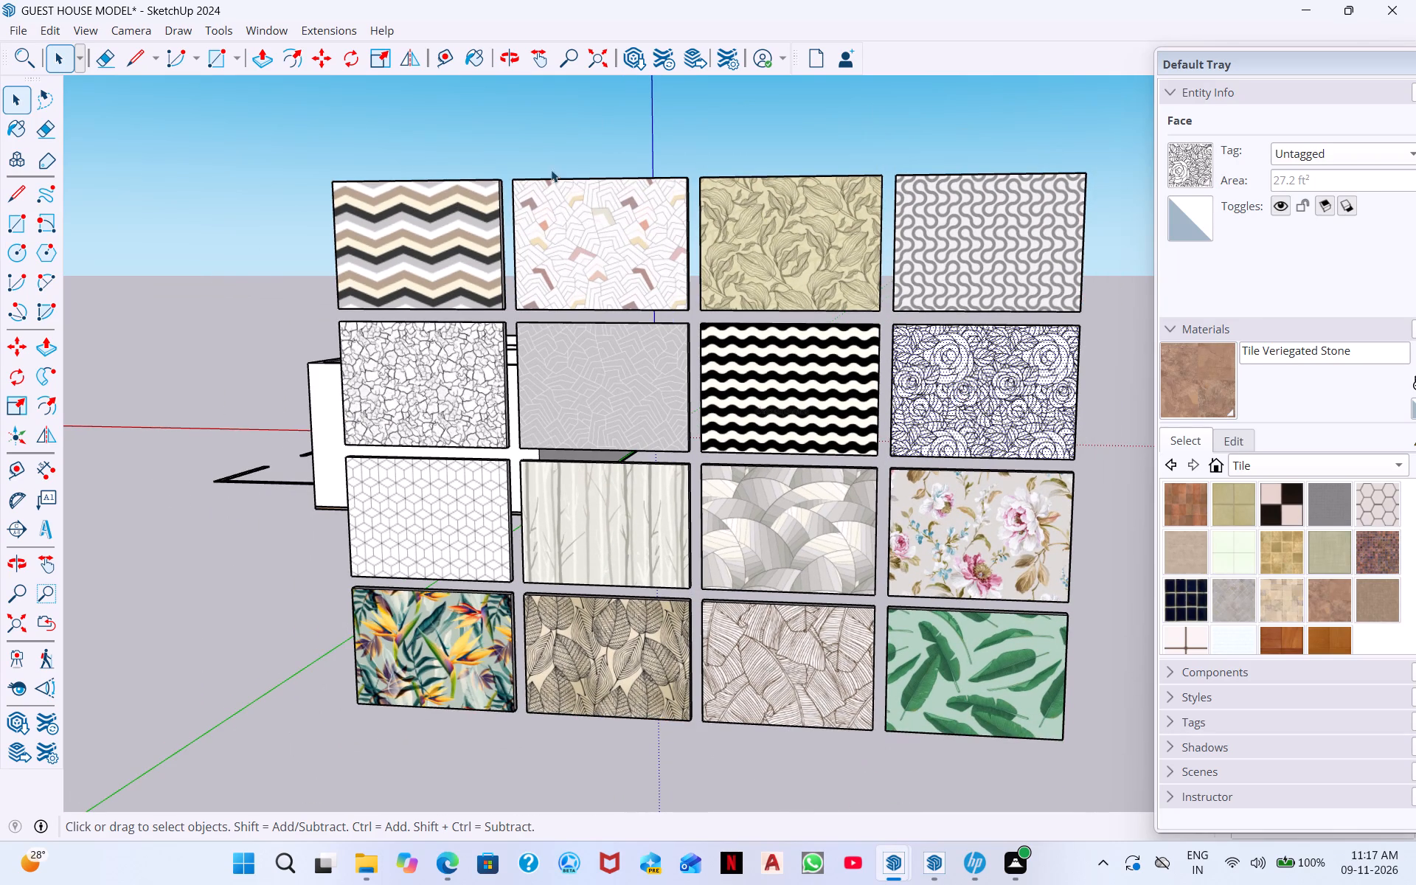
{"action": "left_click_drag", "start_coordinate": [965, 367], "coordinate": [962, 380]}
{"action": "left_click", "coordinate": [960, 375]}
{"action": "triple_click", "coordinate": [945, 391]}
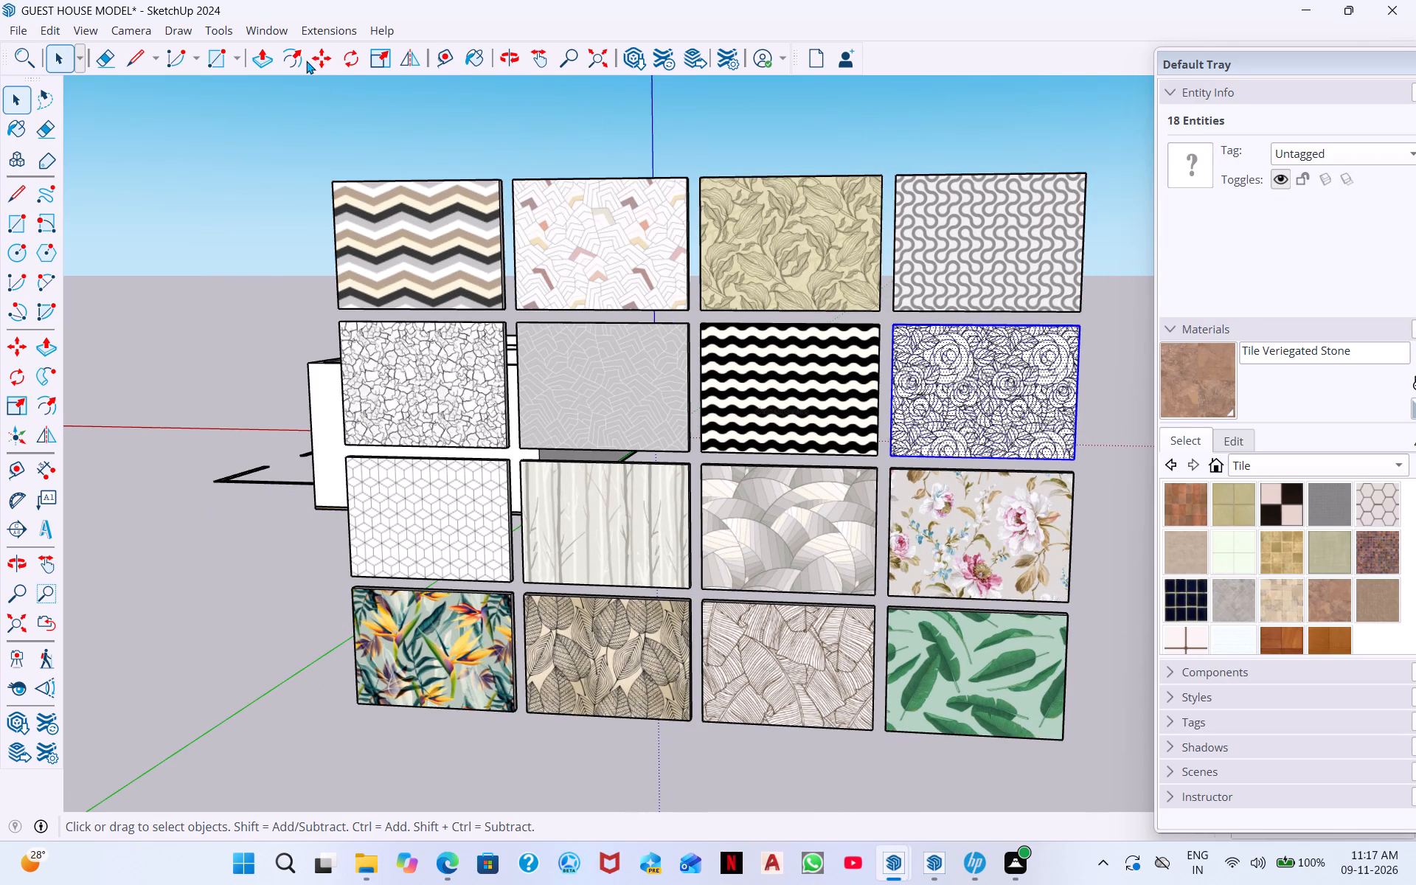
{"action": "left_click", "coordinate": [323, 49]}
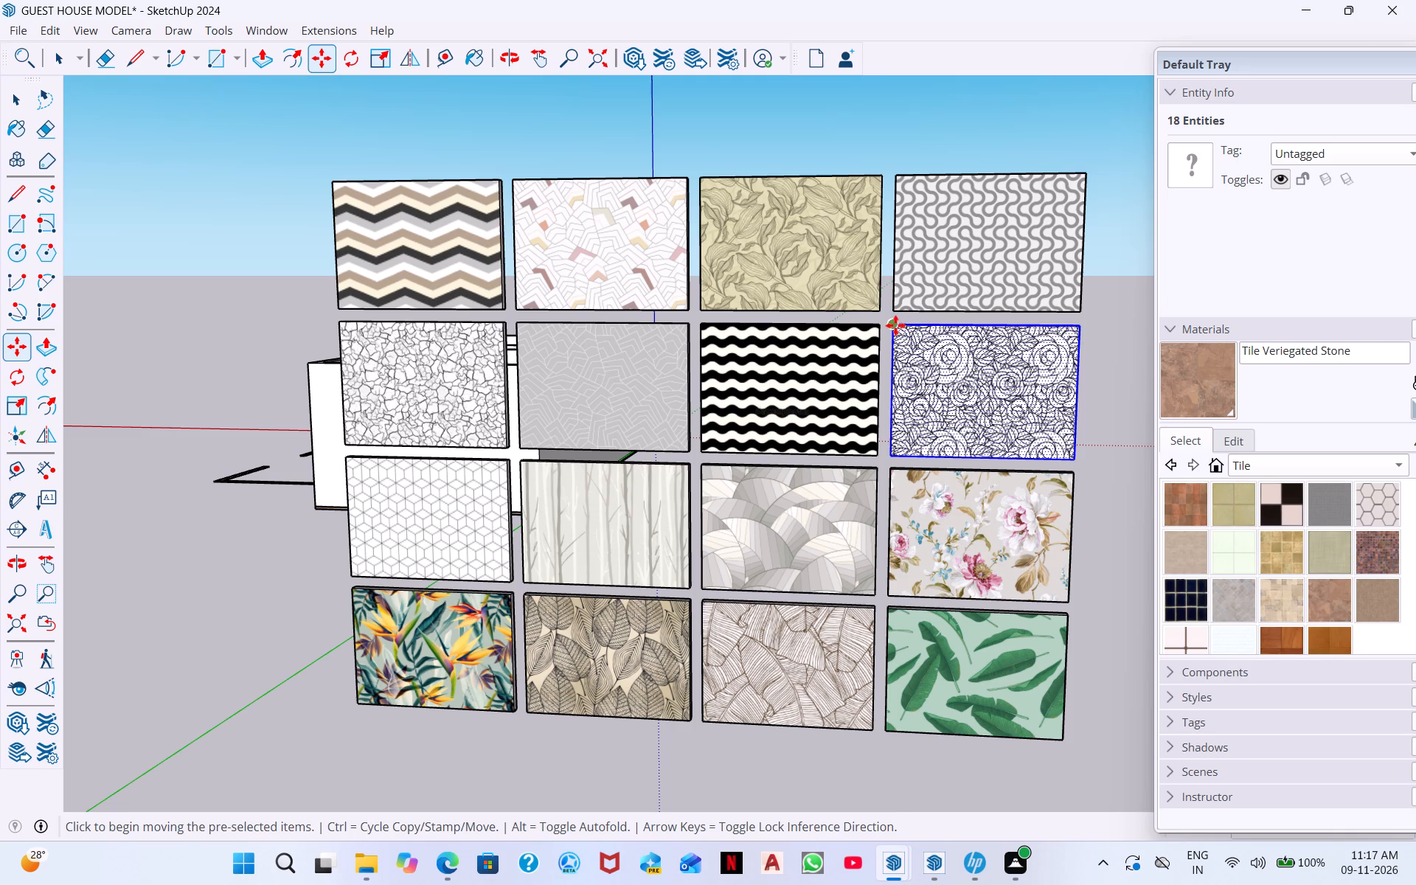
{"action": "left_click", "coordinate": [895, 325]}
{"action": "middle_click_drag", "start_coordinate": [513, 191], "coordinate": [704, 570]}
{"action": "scroll", "coordinate": [336, 271], "scroll_direction": "down", "scroll_amount": 6}
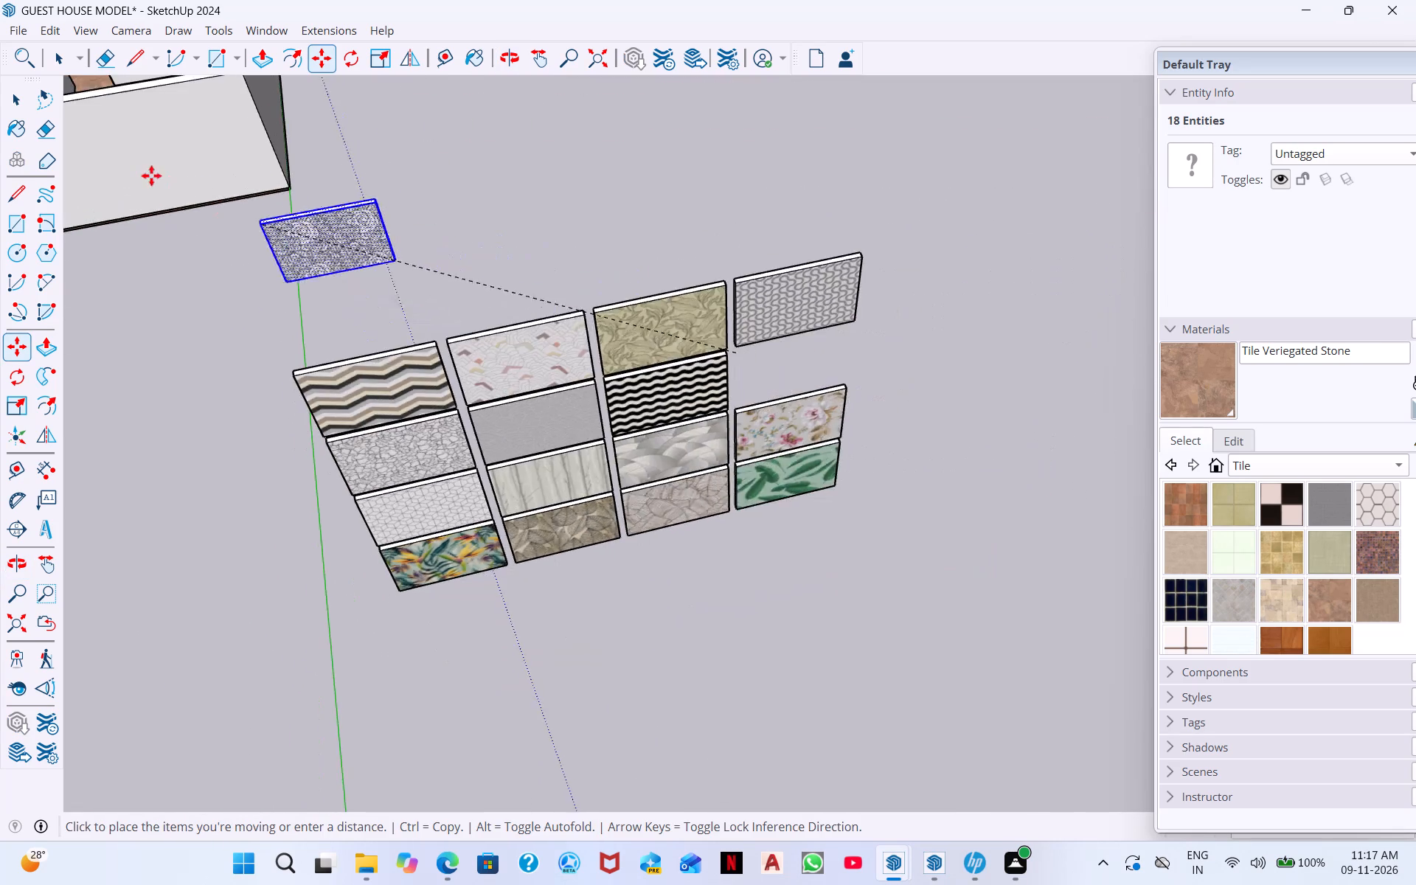
{"action": "scroll", "coordinate": [151, 176], "scroll_direction": "down", "scroll_amount": 8}
{"action": "middle_click_drag", "start_coordinate": [181, 167], "coordinate": [153, 3]}
{"action": "middle_click_drag", "start_coordinate": [181, 164], "coordinate": [200, 122]}
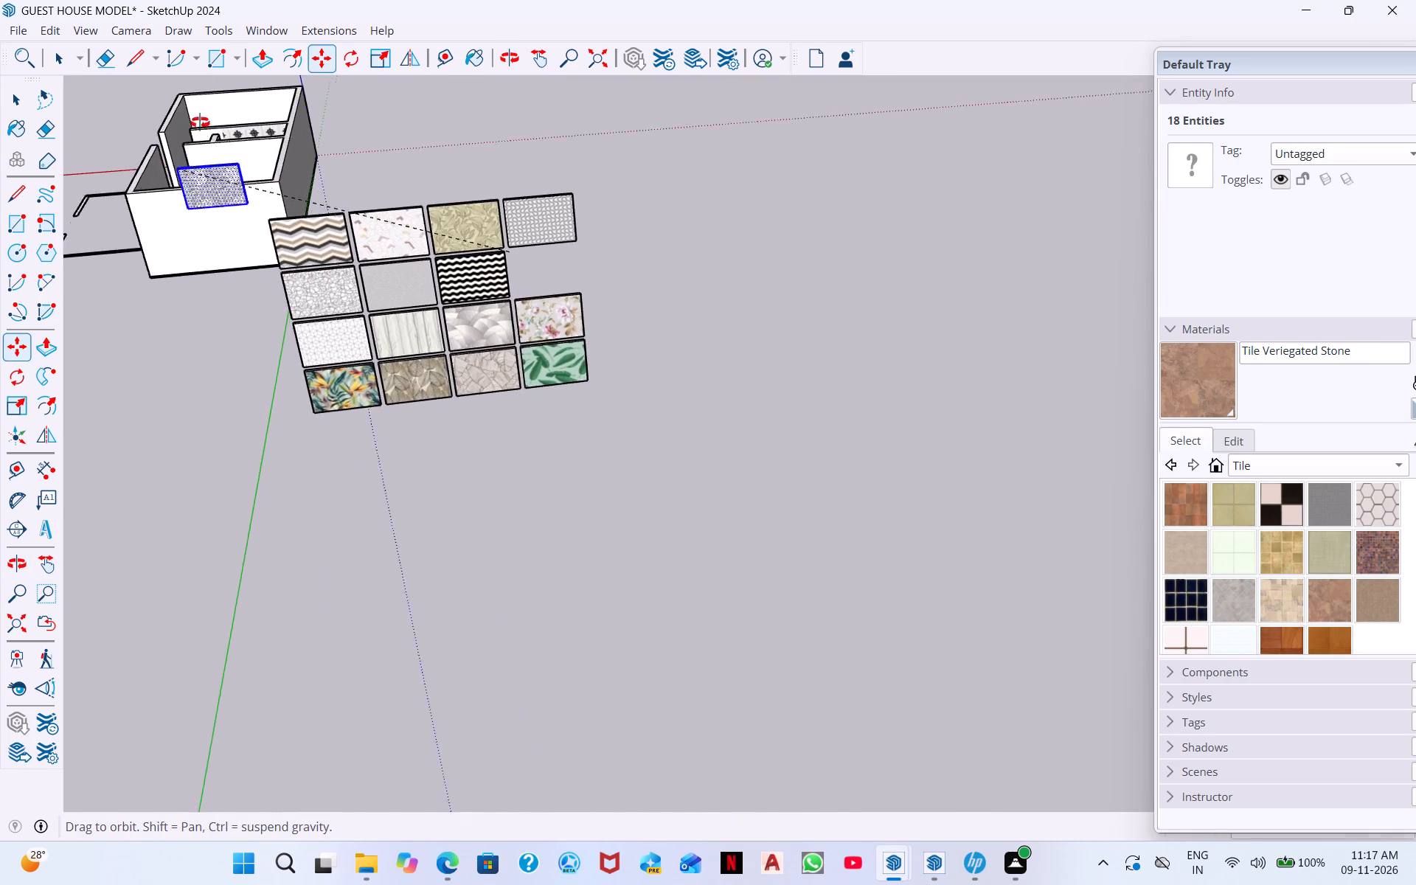
{"action": "middle_click_drag", "start_coordinate": [200, 122], "coordinate": [201, 56]}
{"action": "scroll", "coordinate": [172, 142], "scroll_direction": "up", "scroll_amount": 13}
{"action": "scroll", "coordinate": [204, 166], "scroll_direction": "up", "scroll_amount": 10}
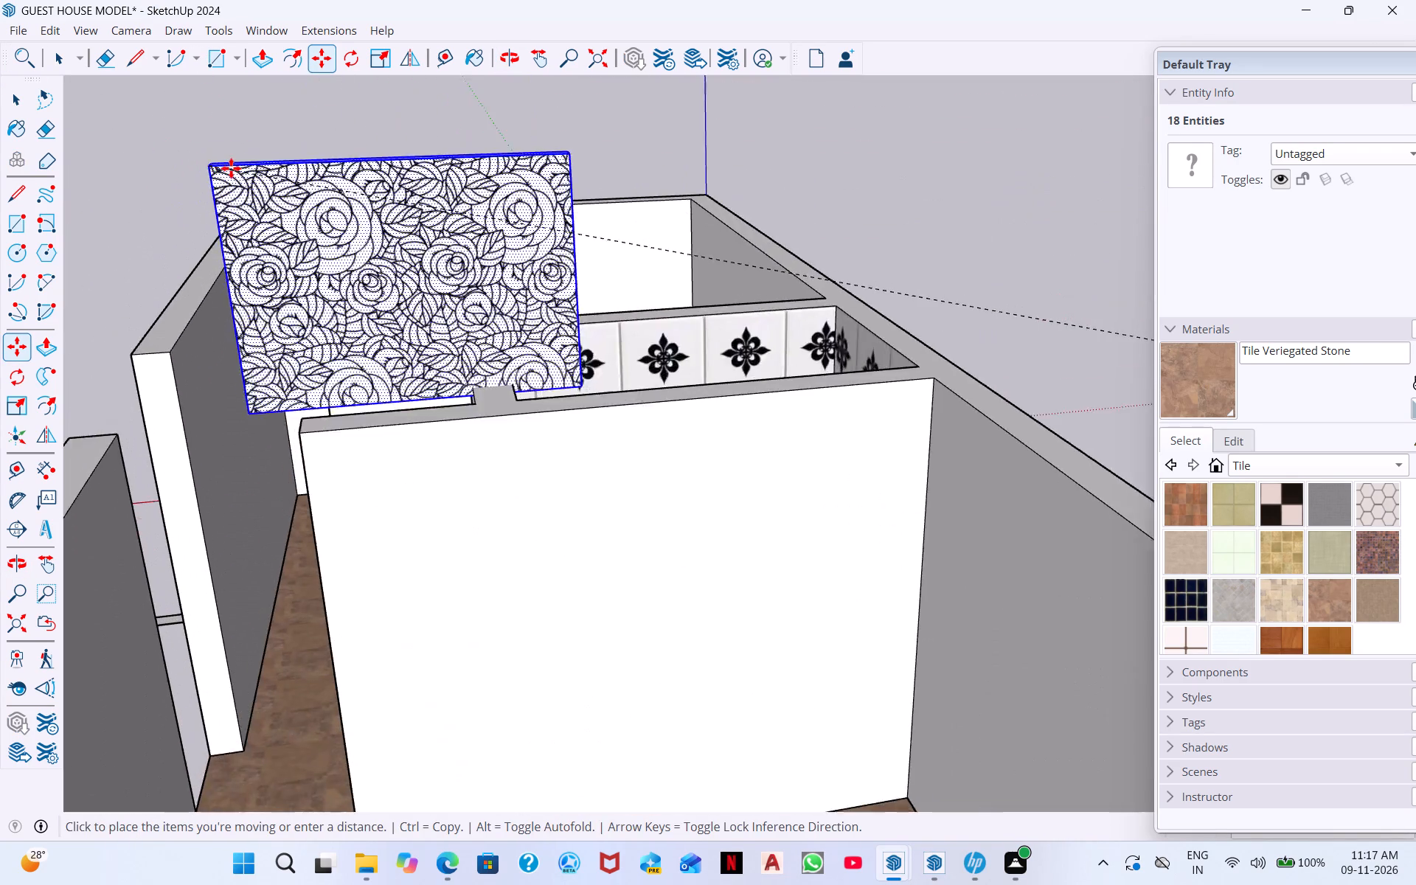
{"action": "scroll", "coordinate": [231, 168], "scroll_direction": "up", "scroll_amount": 5}
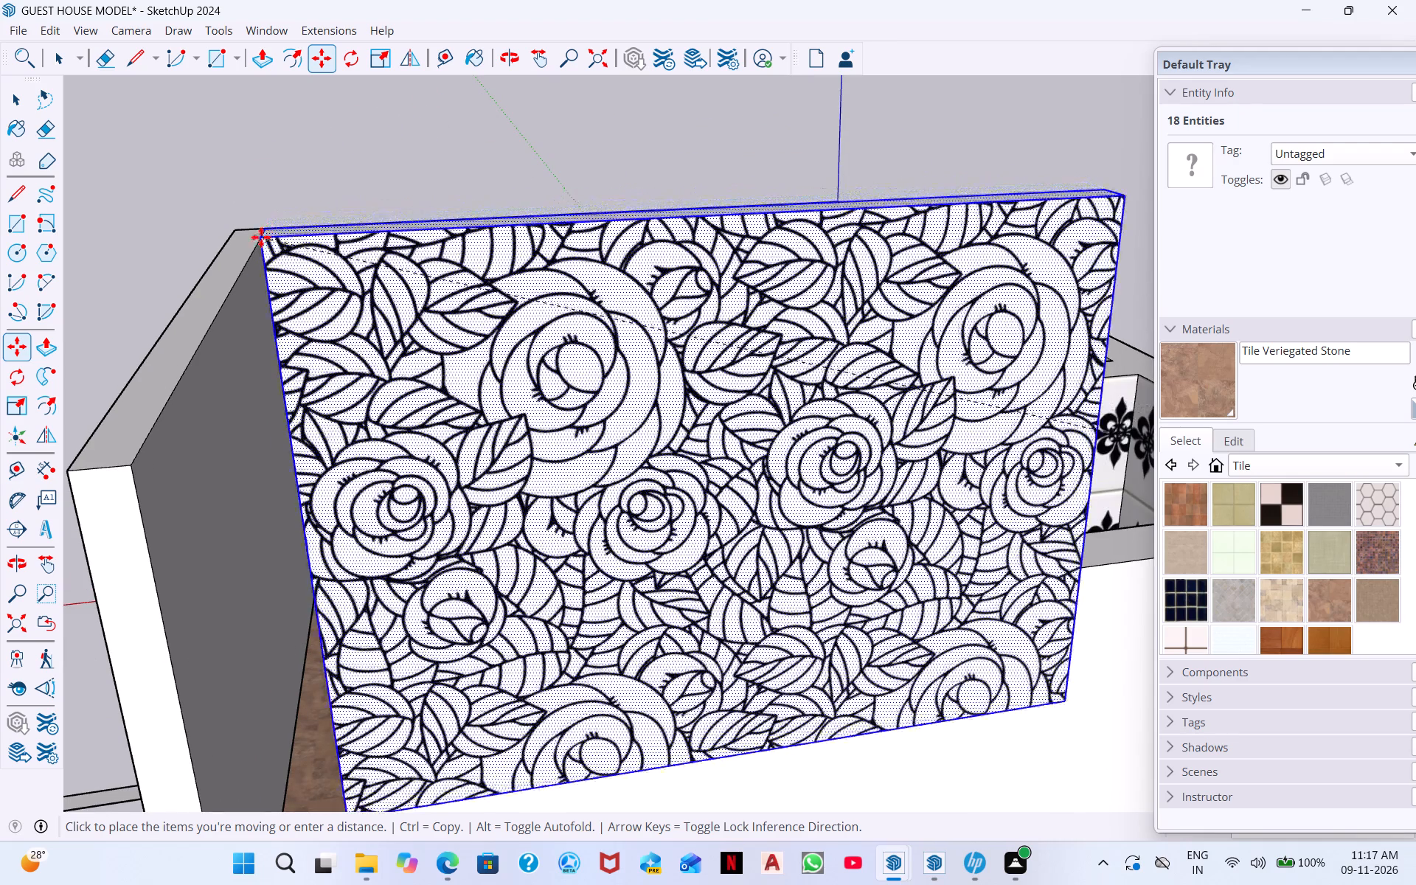
{"action": "left_click", "coordinate": [261, 237]}
Reposition the rose panel by its upper corner so it stands over the bathroom beside the bedroom.
{"action": "middle_click_drag", "start_coordinate": [437, 259], "coordinate": [530, 431]}
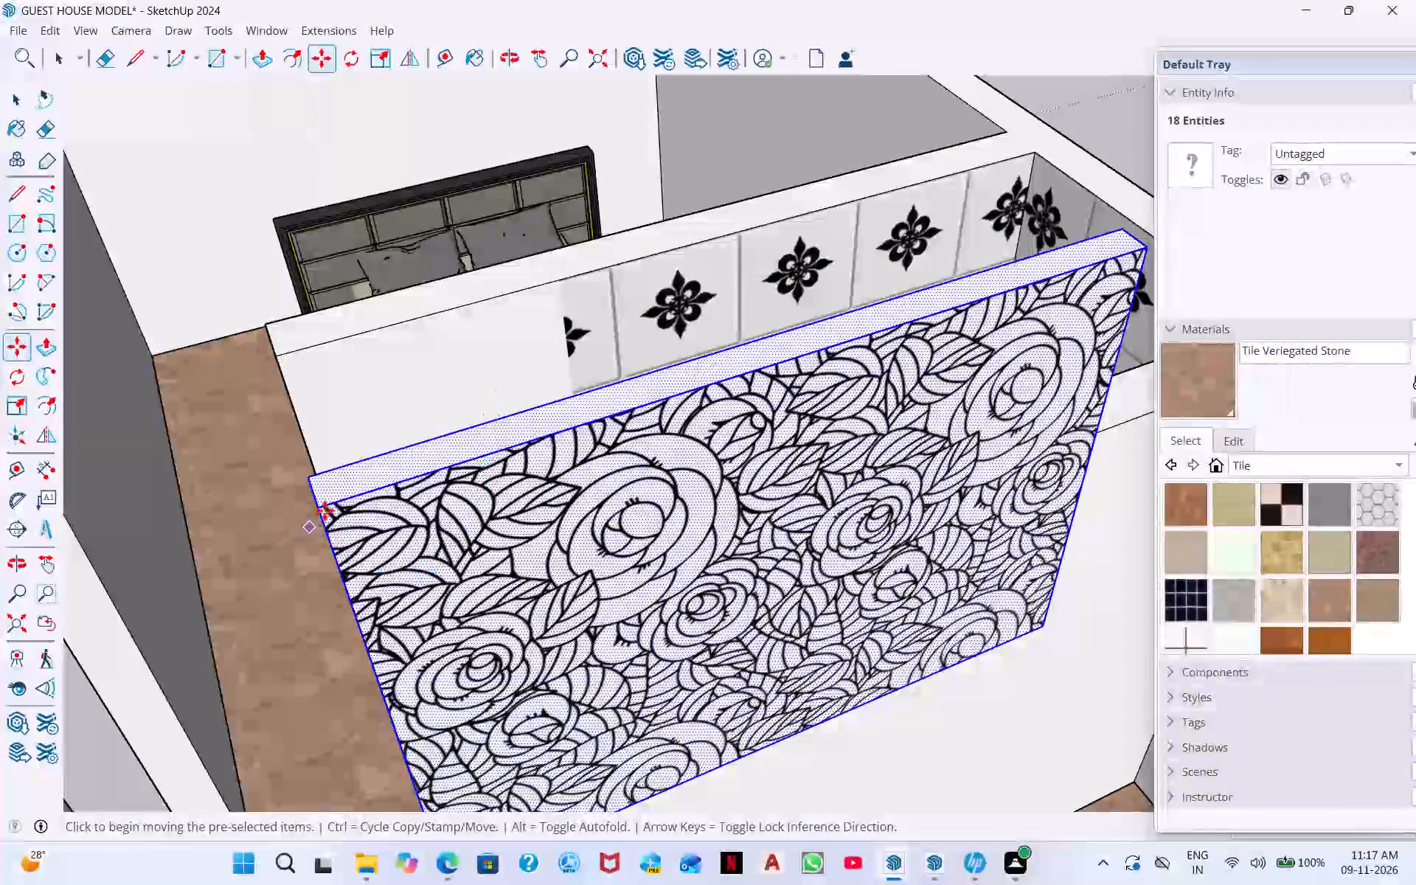
{"action": "left_click", "coordinate": [316, 506]}
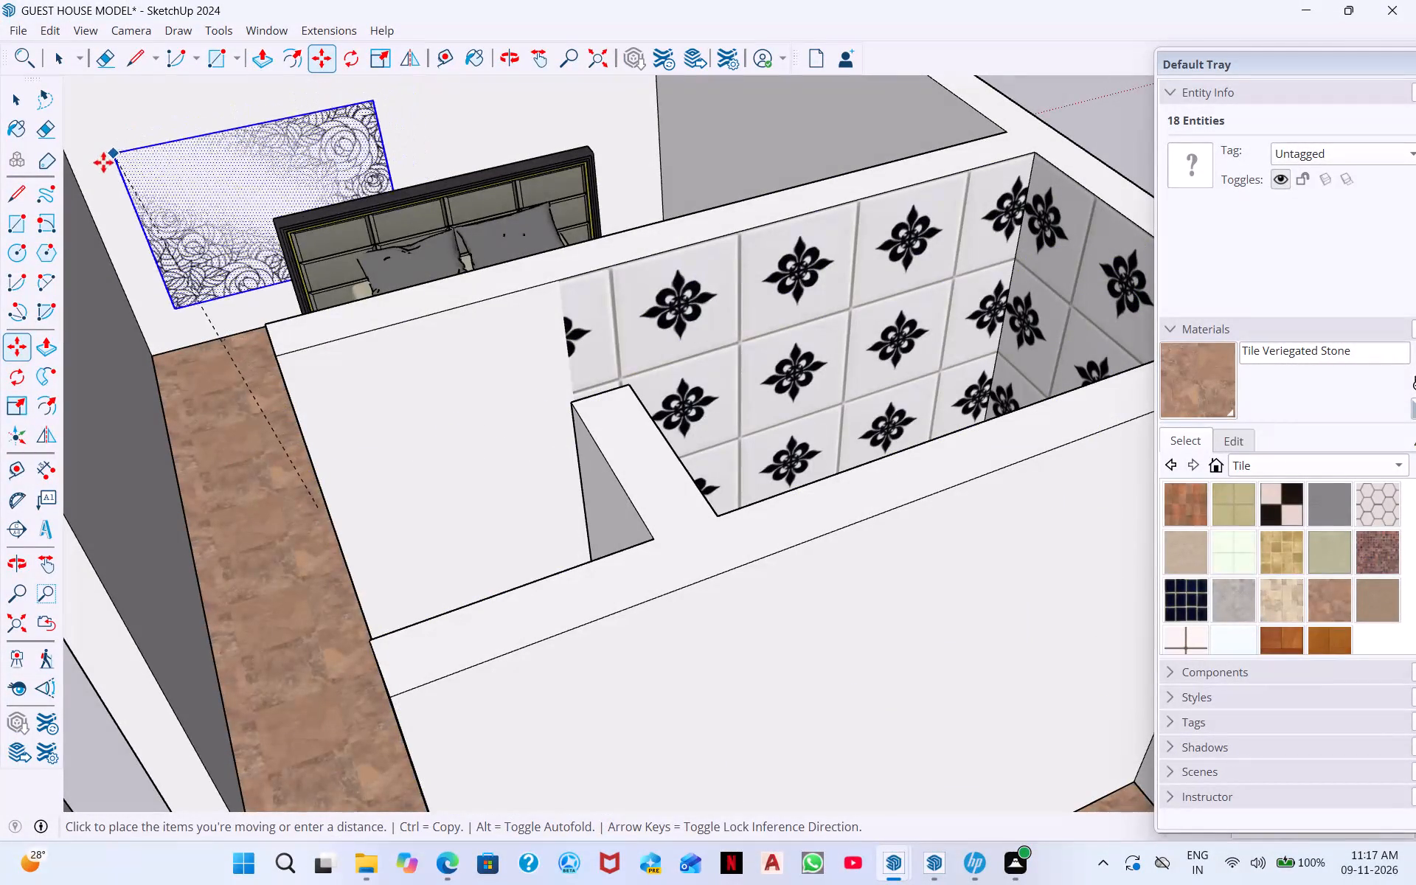
{"action": "left_click", "coordinate": [259, 228]}
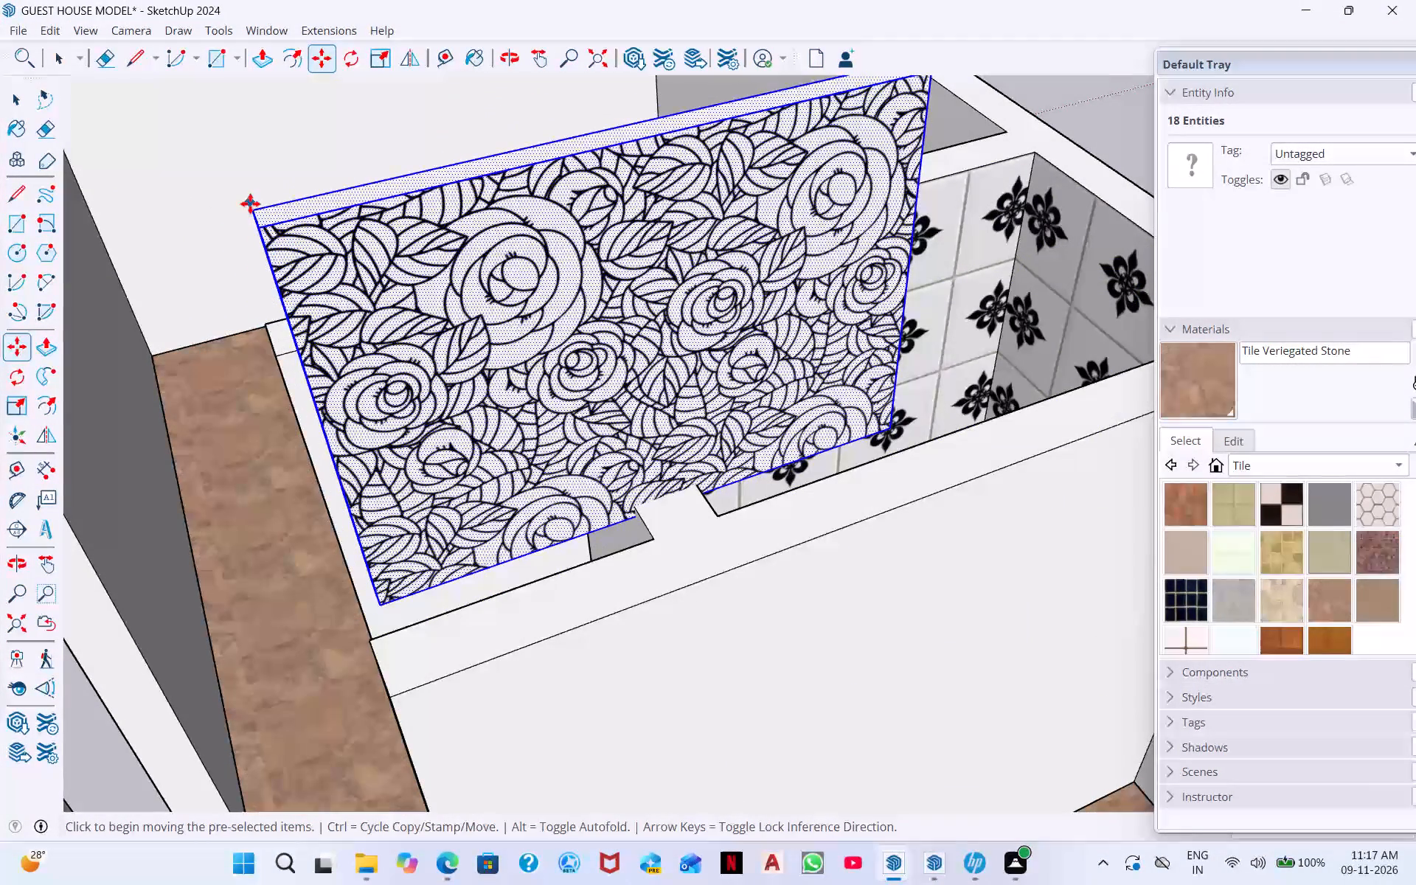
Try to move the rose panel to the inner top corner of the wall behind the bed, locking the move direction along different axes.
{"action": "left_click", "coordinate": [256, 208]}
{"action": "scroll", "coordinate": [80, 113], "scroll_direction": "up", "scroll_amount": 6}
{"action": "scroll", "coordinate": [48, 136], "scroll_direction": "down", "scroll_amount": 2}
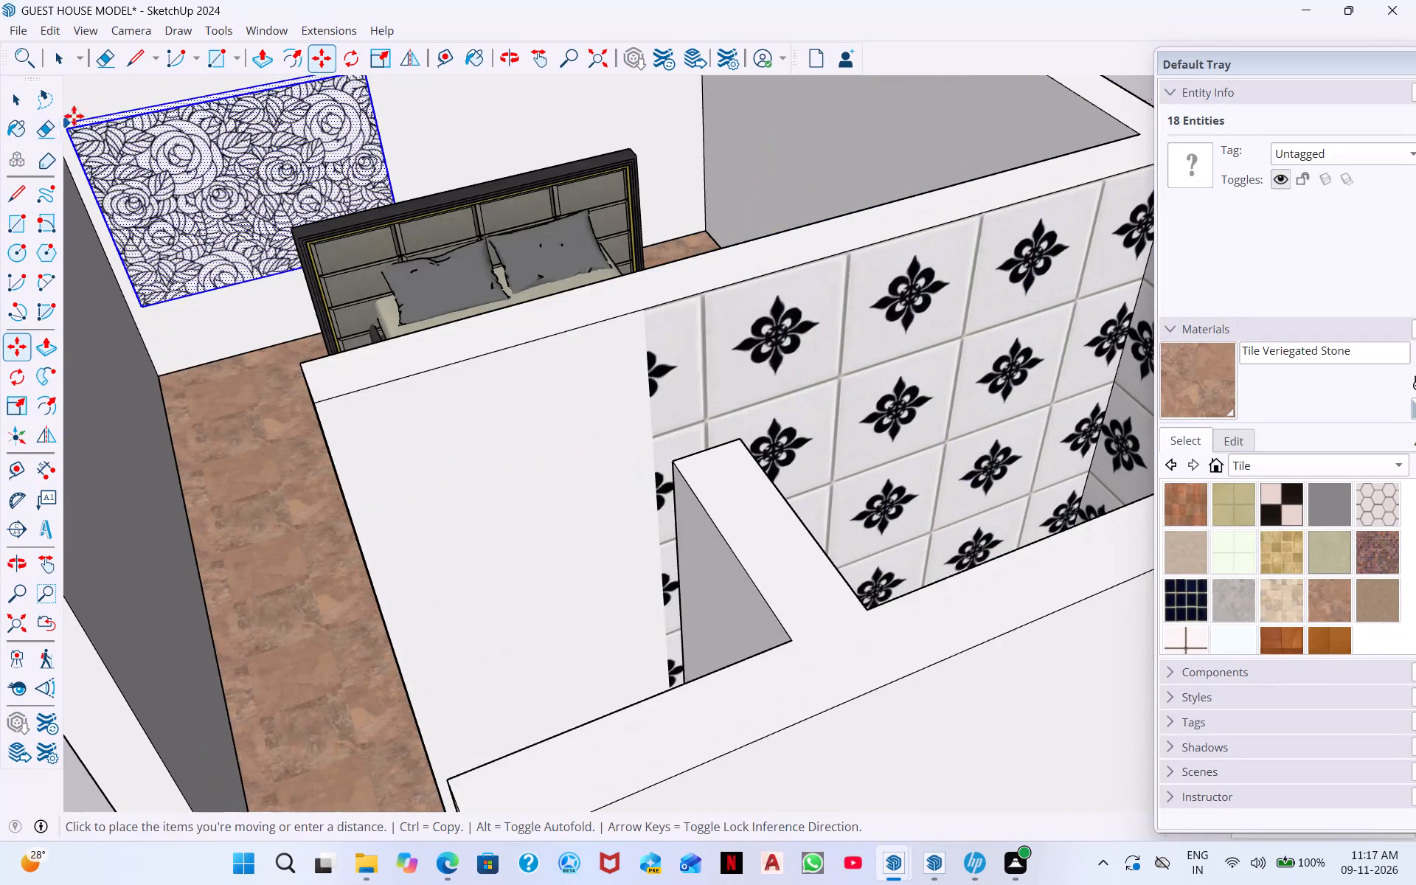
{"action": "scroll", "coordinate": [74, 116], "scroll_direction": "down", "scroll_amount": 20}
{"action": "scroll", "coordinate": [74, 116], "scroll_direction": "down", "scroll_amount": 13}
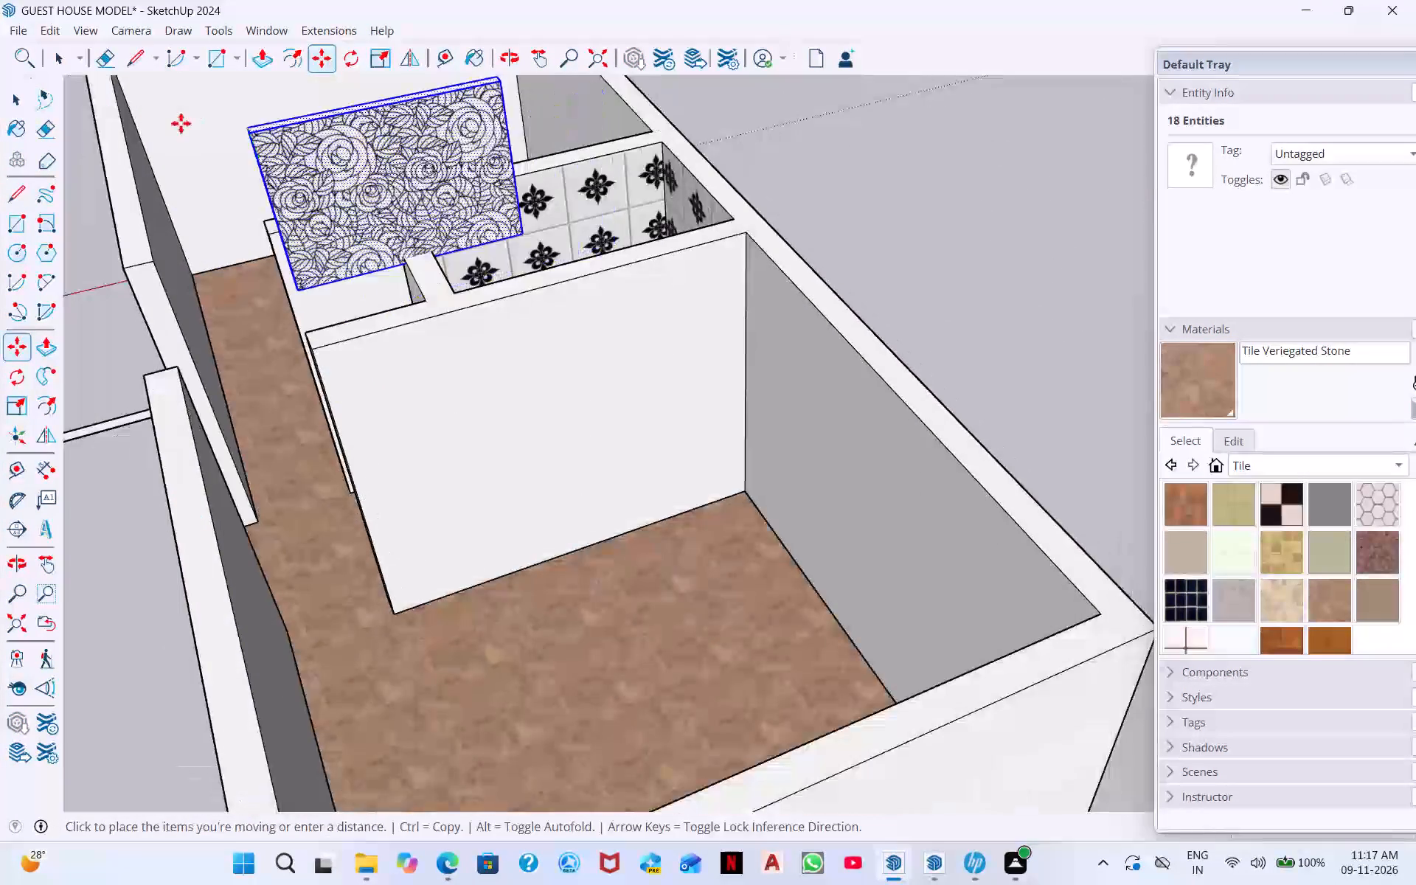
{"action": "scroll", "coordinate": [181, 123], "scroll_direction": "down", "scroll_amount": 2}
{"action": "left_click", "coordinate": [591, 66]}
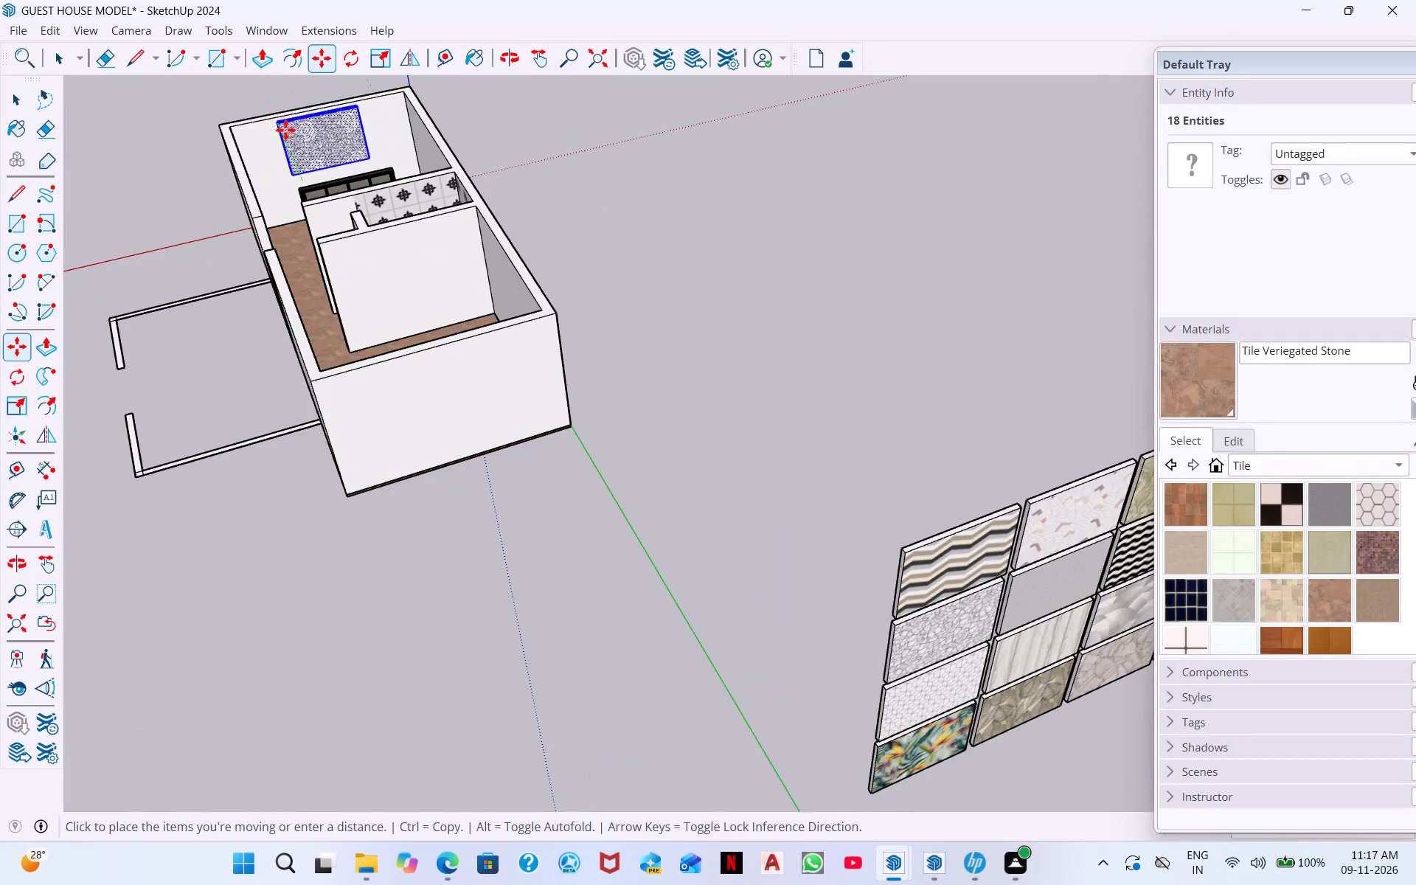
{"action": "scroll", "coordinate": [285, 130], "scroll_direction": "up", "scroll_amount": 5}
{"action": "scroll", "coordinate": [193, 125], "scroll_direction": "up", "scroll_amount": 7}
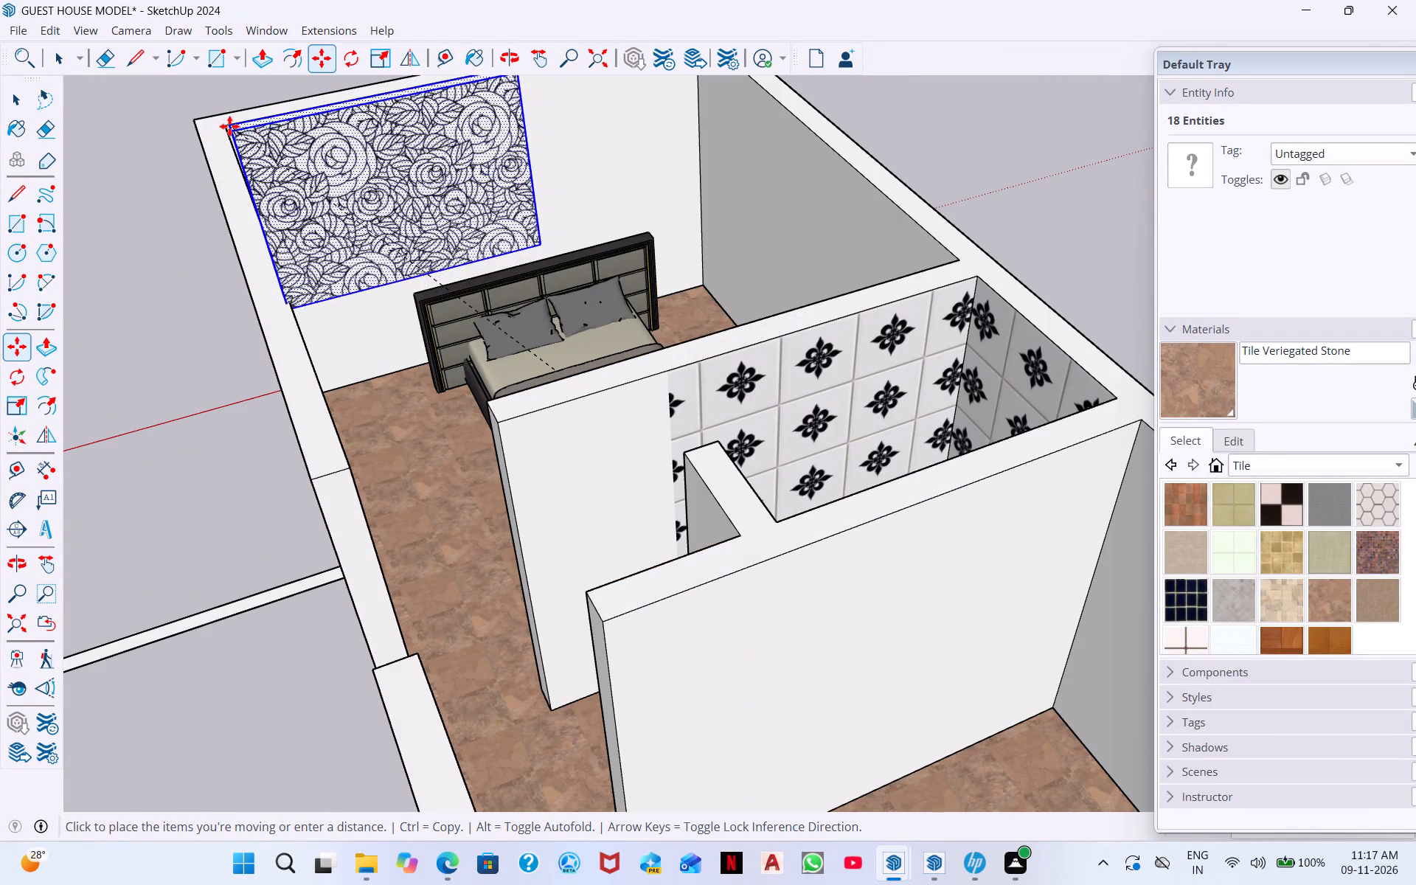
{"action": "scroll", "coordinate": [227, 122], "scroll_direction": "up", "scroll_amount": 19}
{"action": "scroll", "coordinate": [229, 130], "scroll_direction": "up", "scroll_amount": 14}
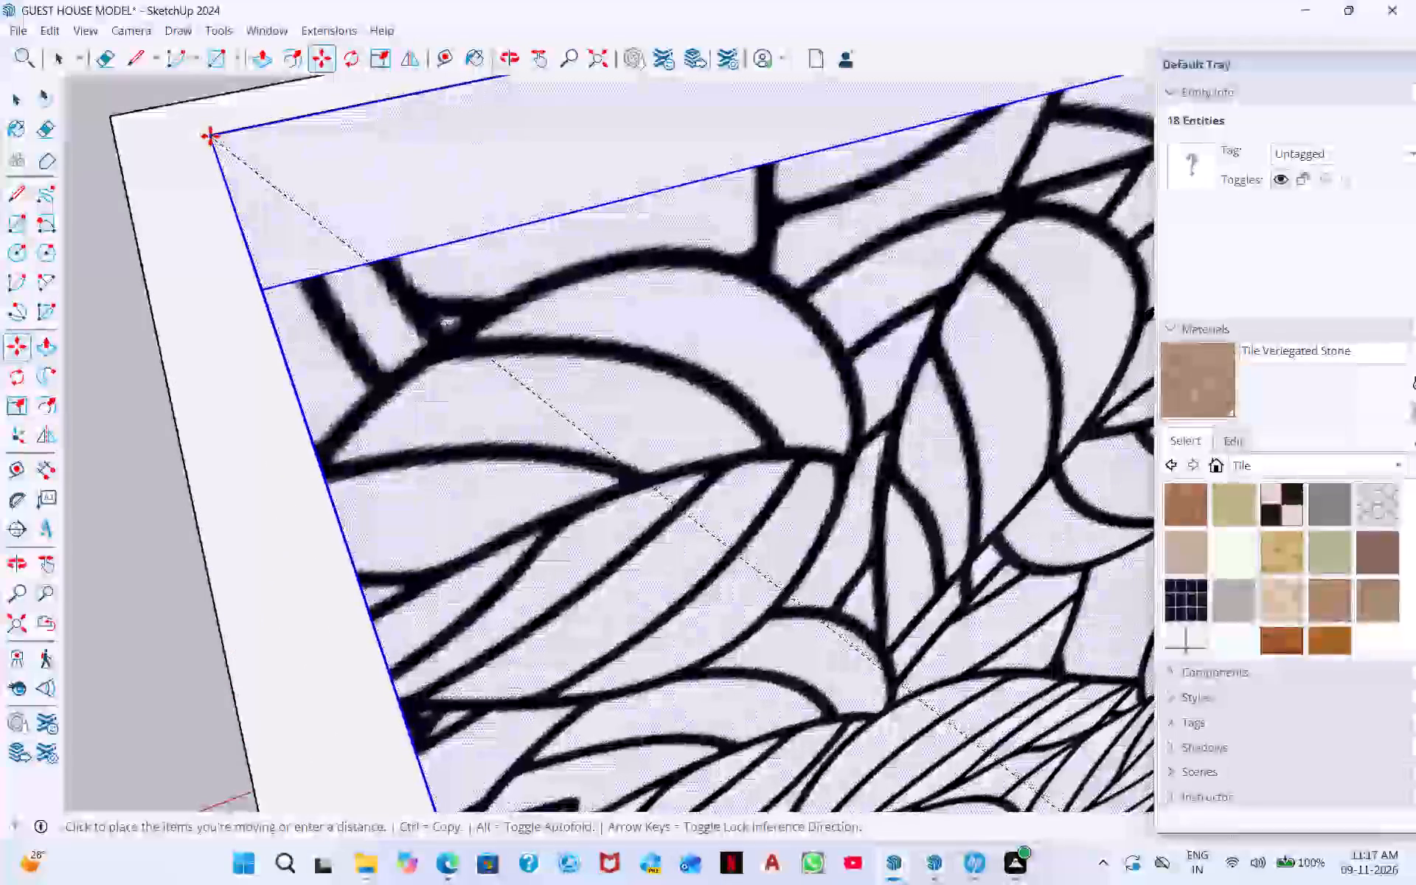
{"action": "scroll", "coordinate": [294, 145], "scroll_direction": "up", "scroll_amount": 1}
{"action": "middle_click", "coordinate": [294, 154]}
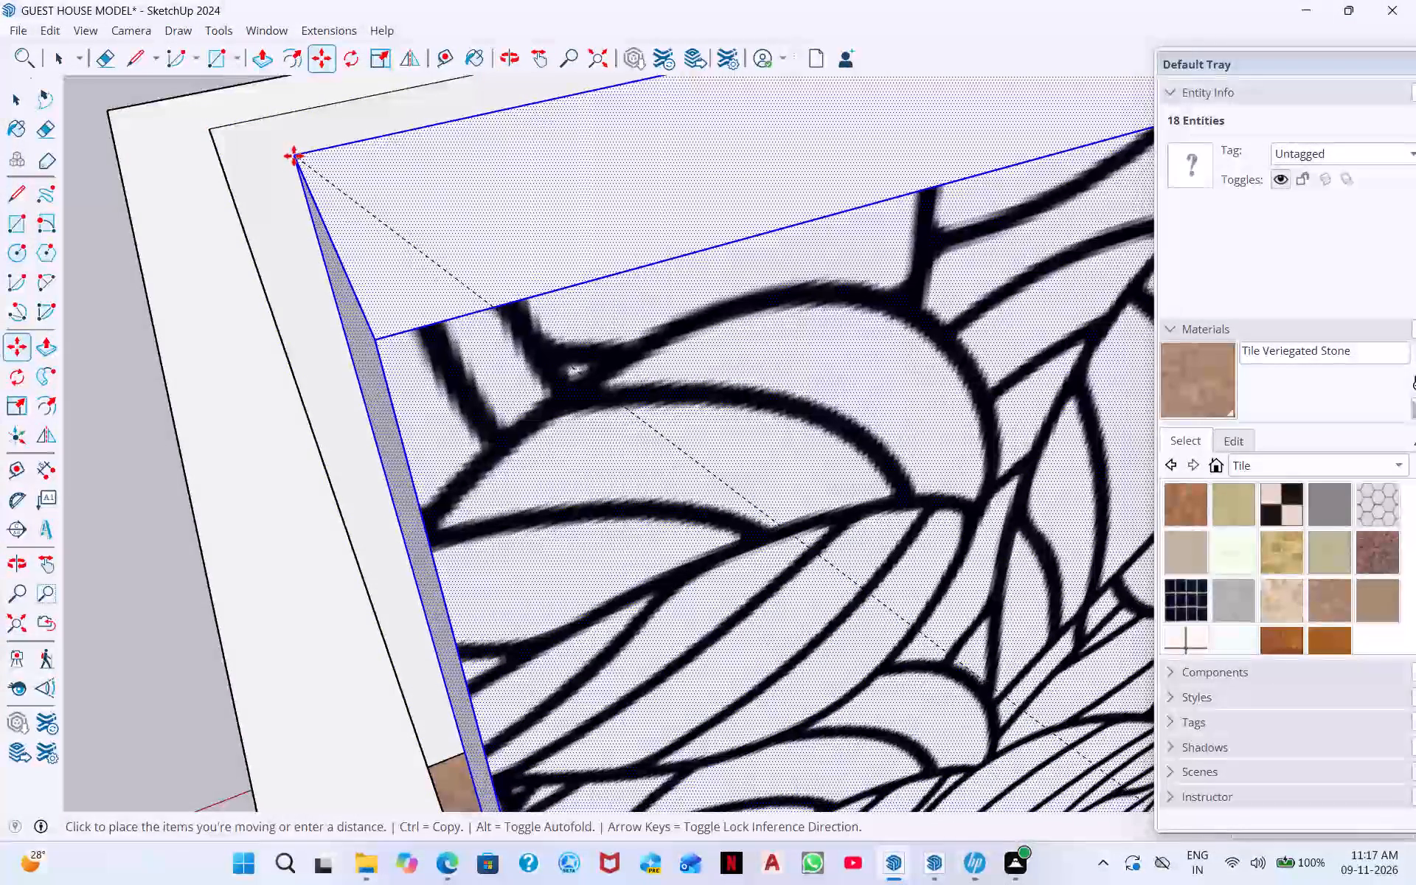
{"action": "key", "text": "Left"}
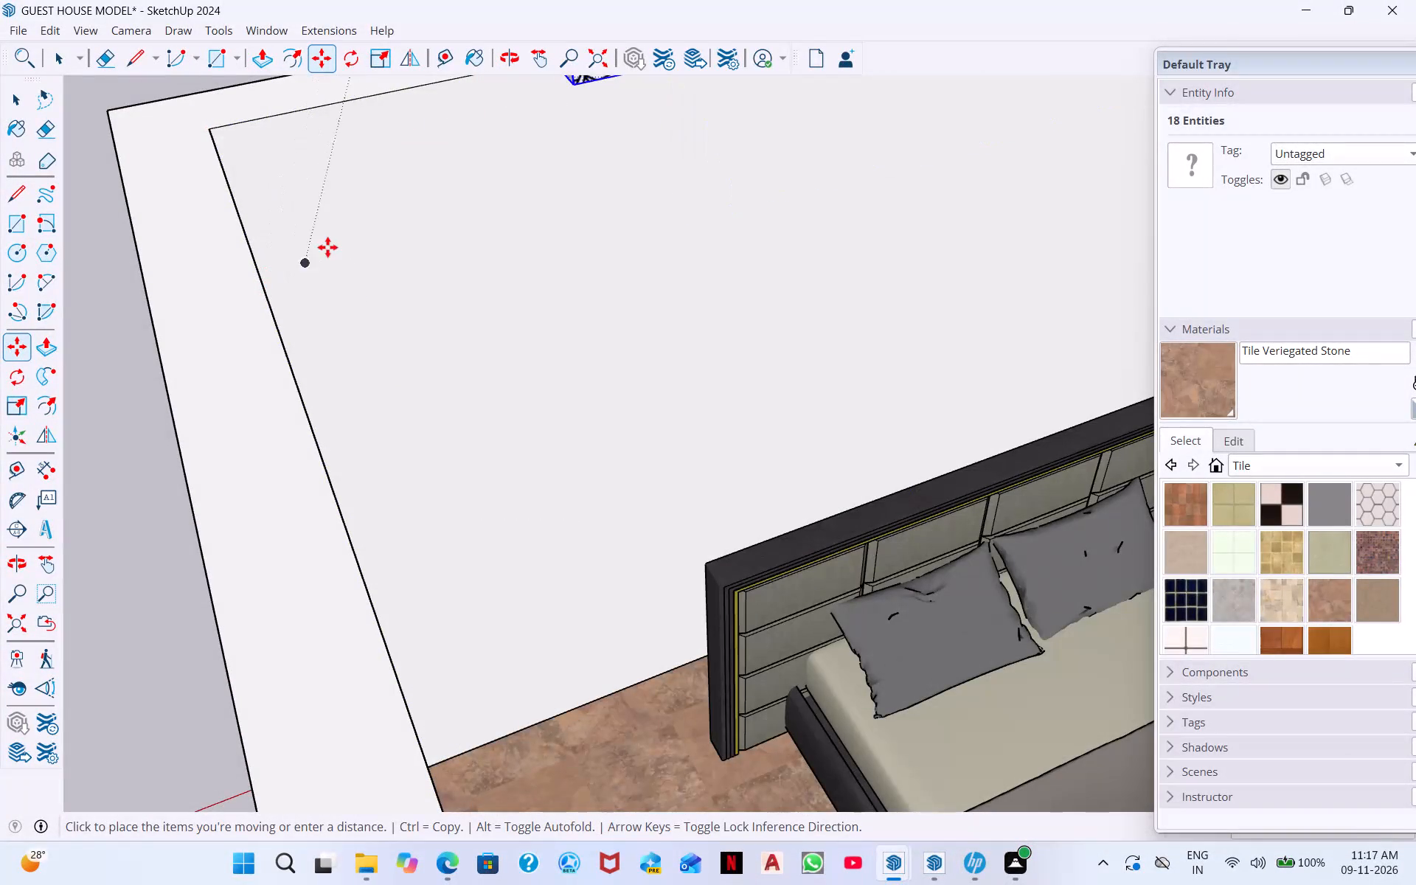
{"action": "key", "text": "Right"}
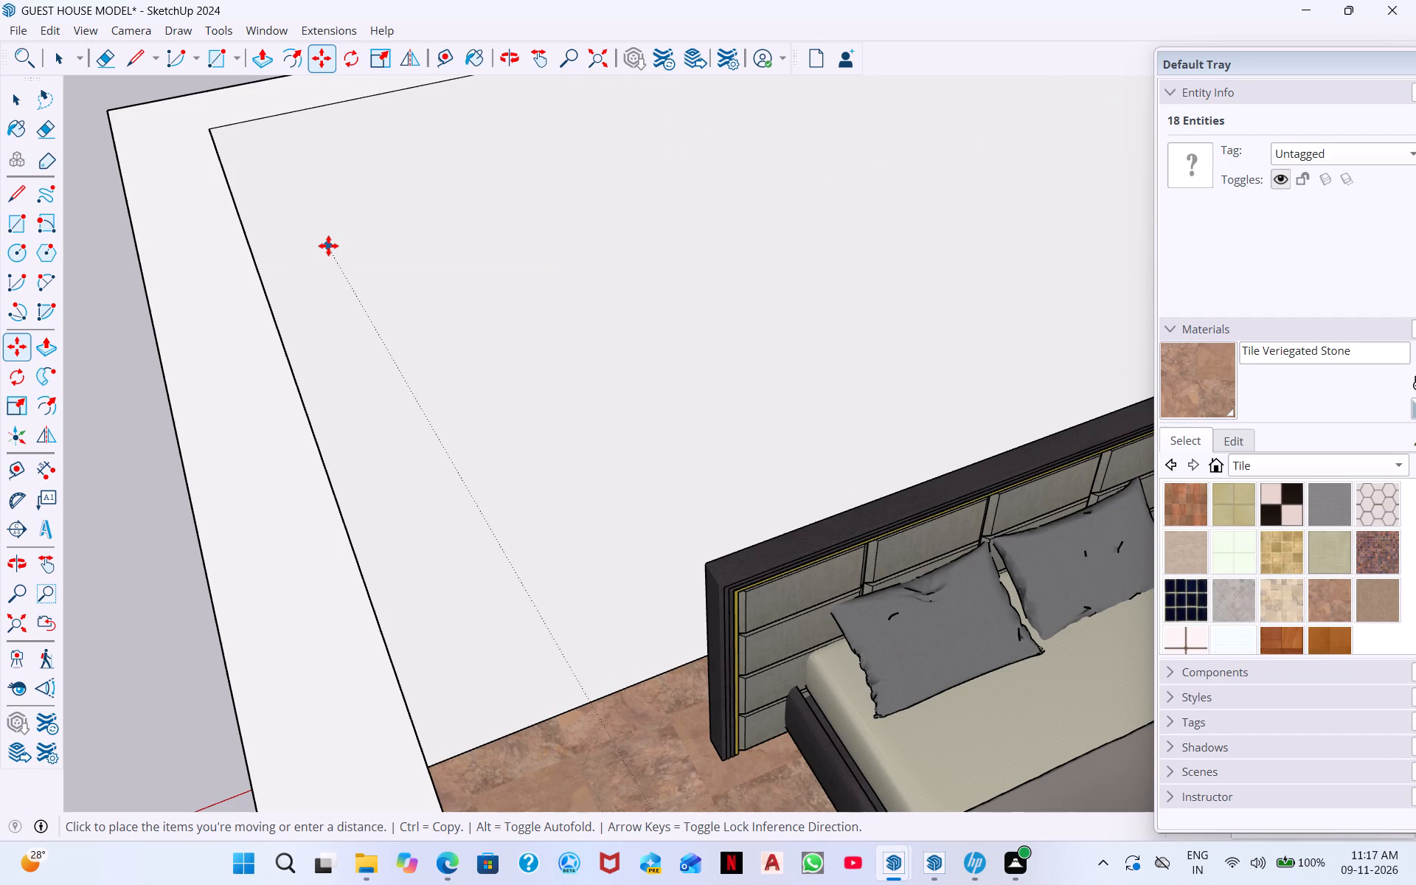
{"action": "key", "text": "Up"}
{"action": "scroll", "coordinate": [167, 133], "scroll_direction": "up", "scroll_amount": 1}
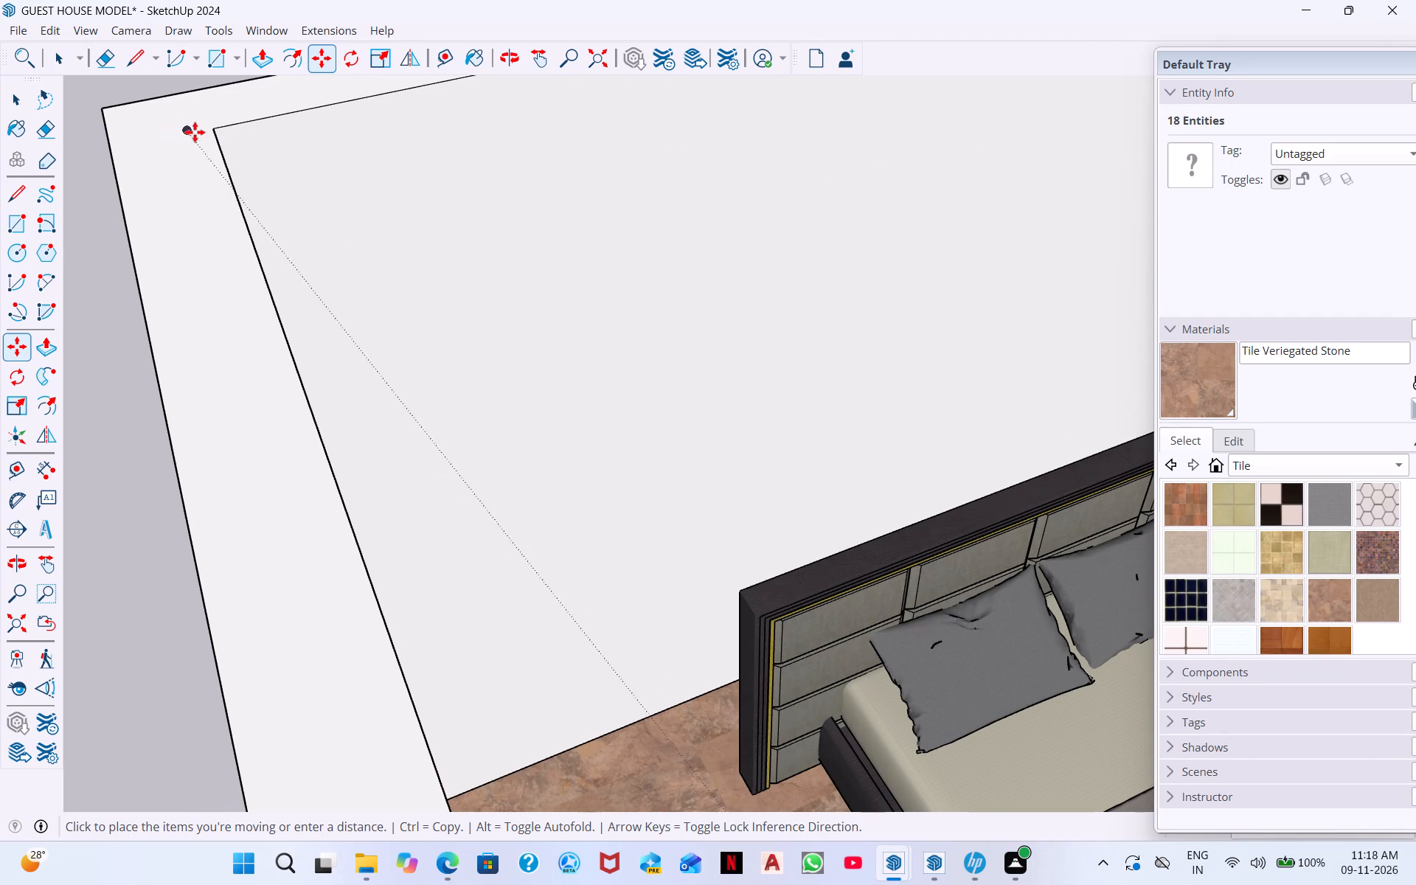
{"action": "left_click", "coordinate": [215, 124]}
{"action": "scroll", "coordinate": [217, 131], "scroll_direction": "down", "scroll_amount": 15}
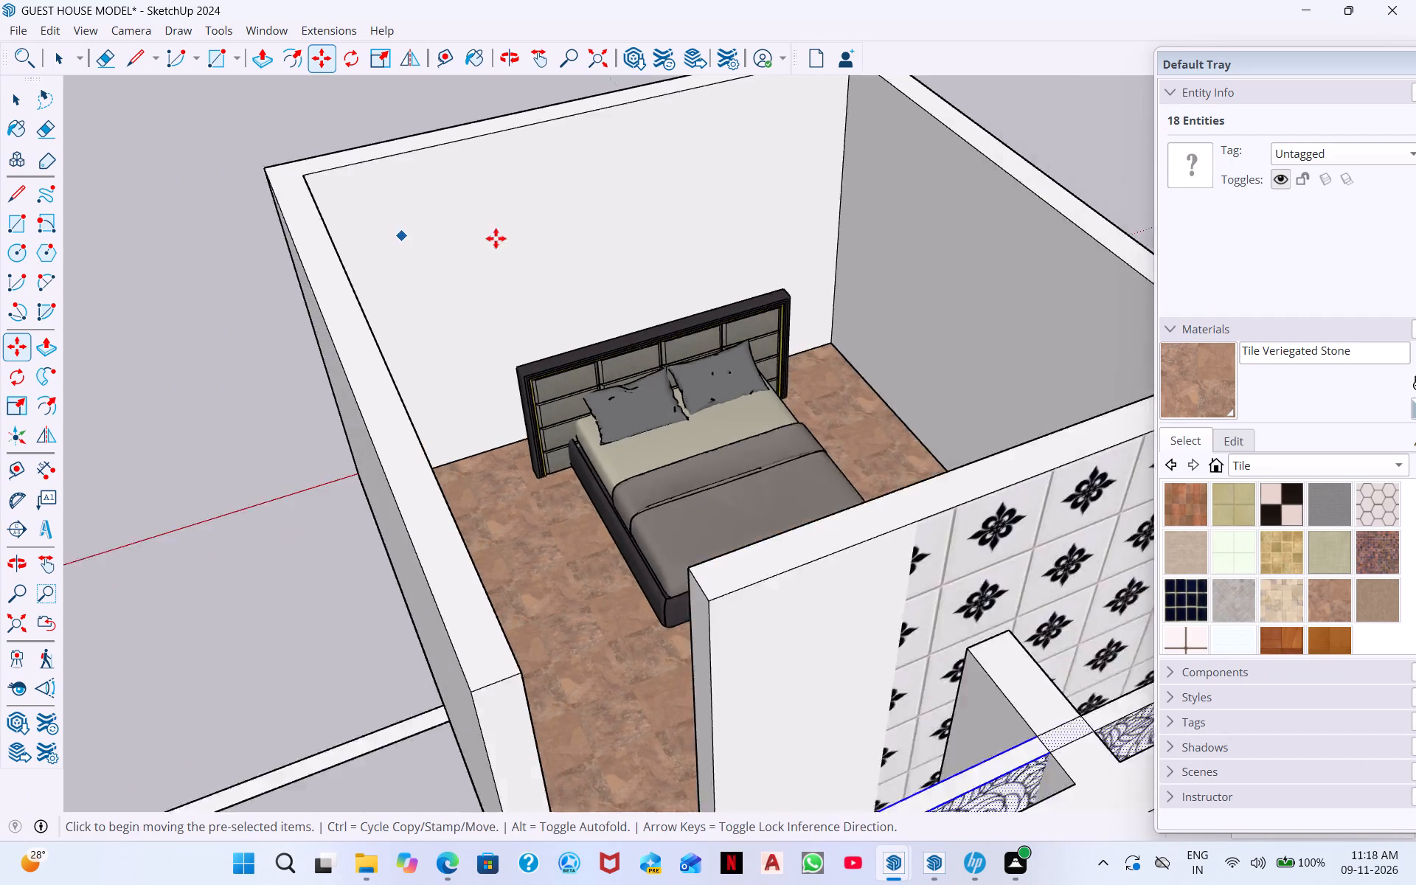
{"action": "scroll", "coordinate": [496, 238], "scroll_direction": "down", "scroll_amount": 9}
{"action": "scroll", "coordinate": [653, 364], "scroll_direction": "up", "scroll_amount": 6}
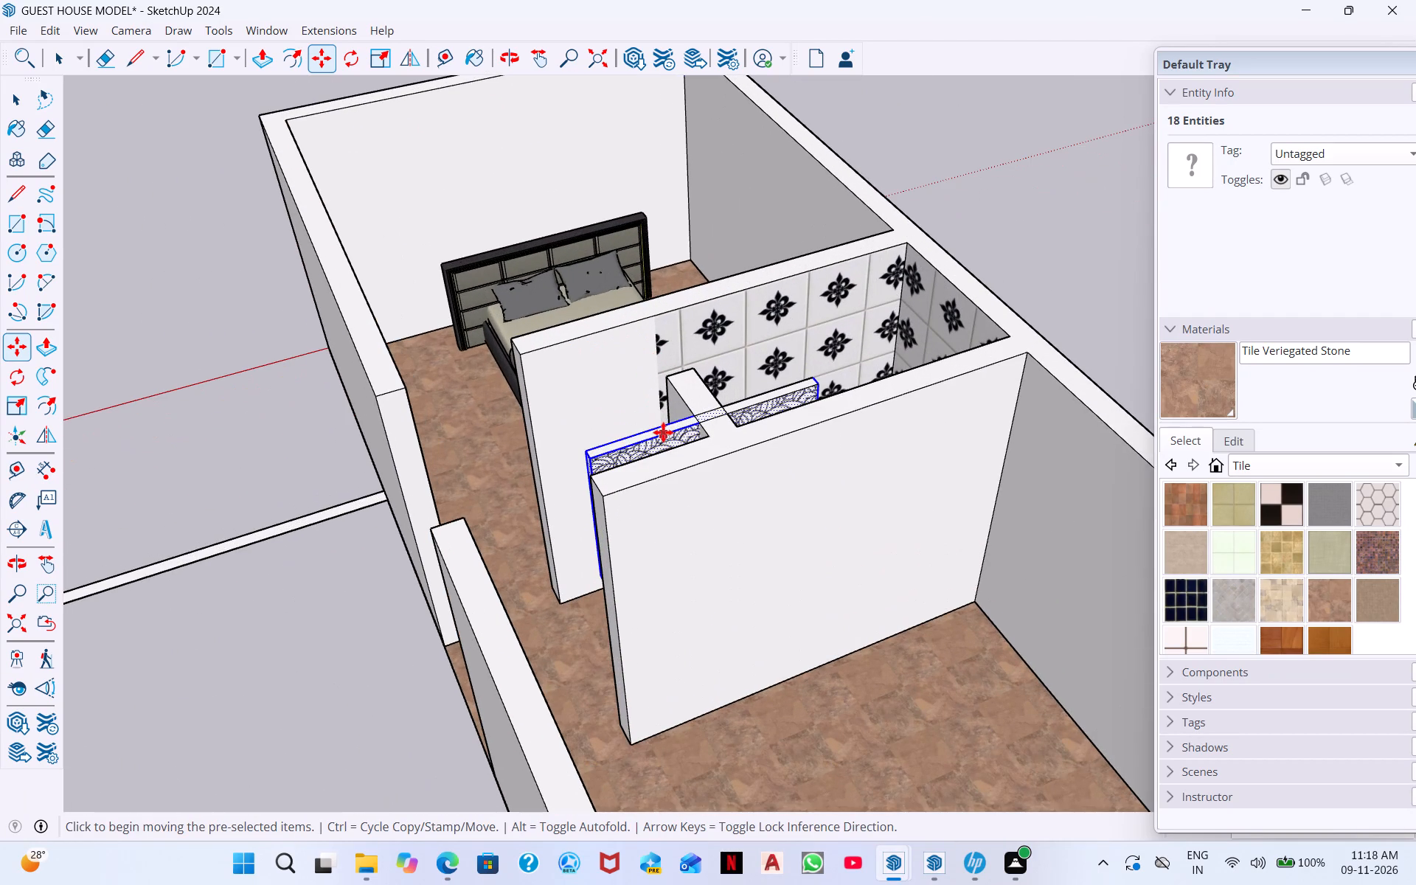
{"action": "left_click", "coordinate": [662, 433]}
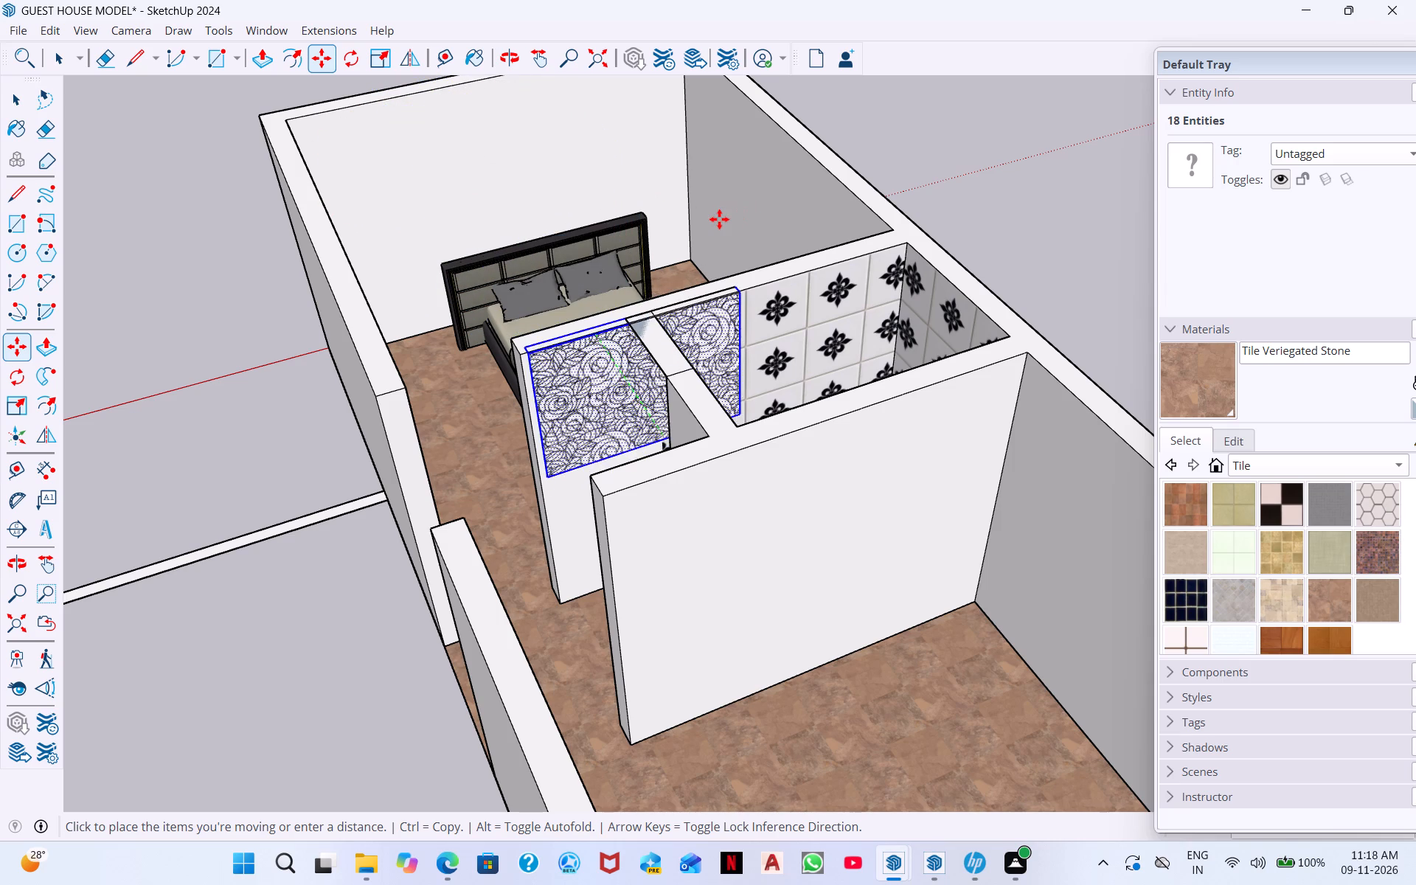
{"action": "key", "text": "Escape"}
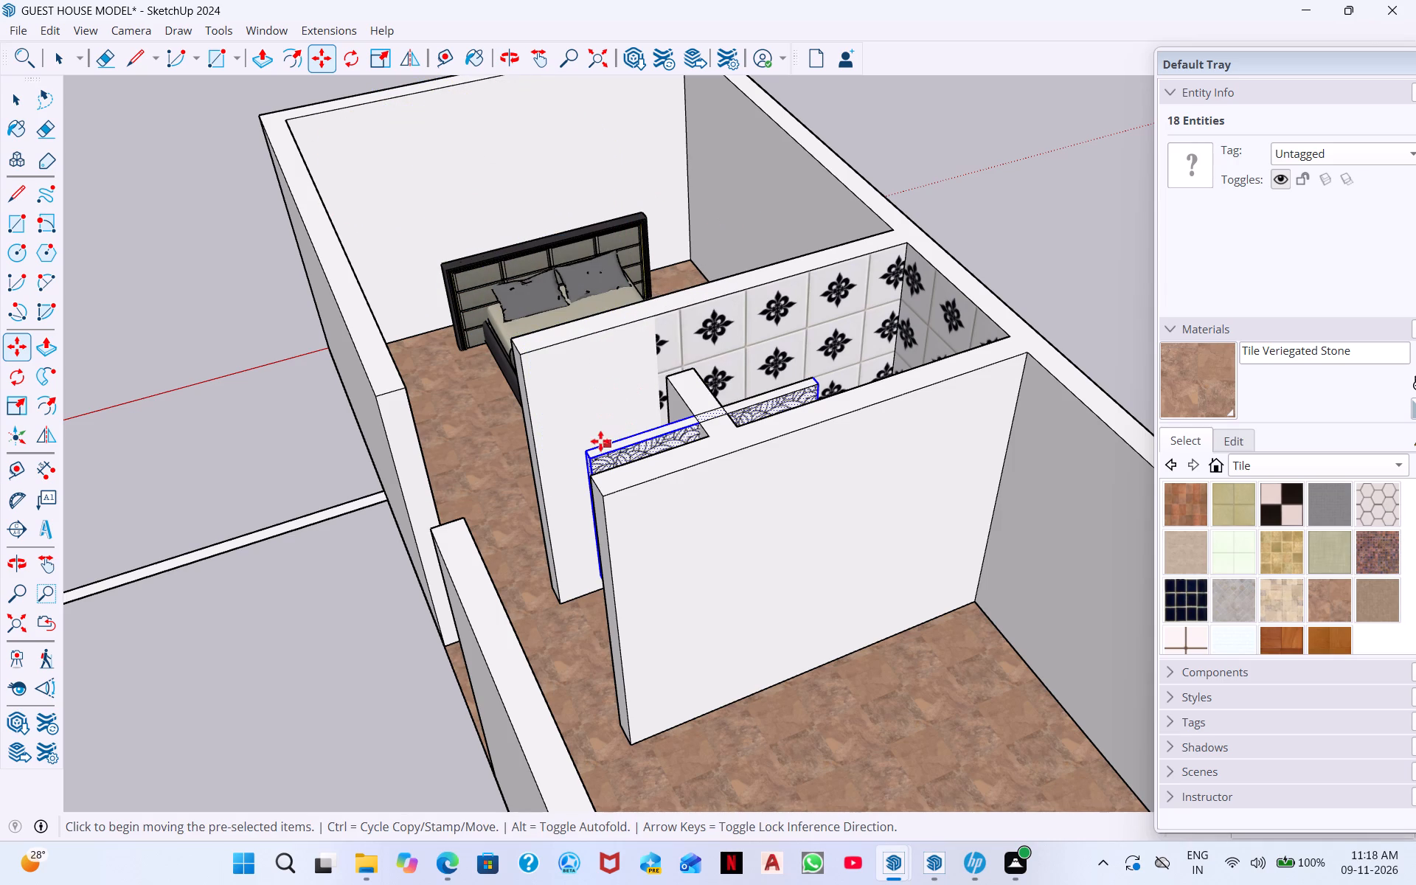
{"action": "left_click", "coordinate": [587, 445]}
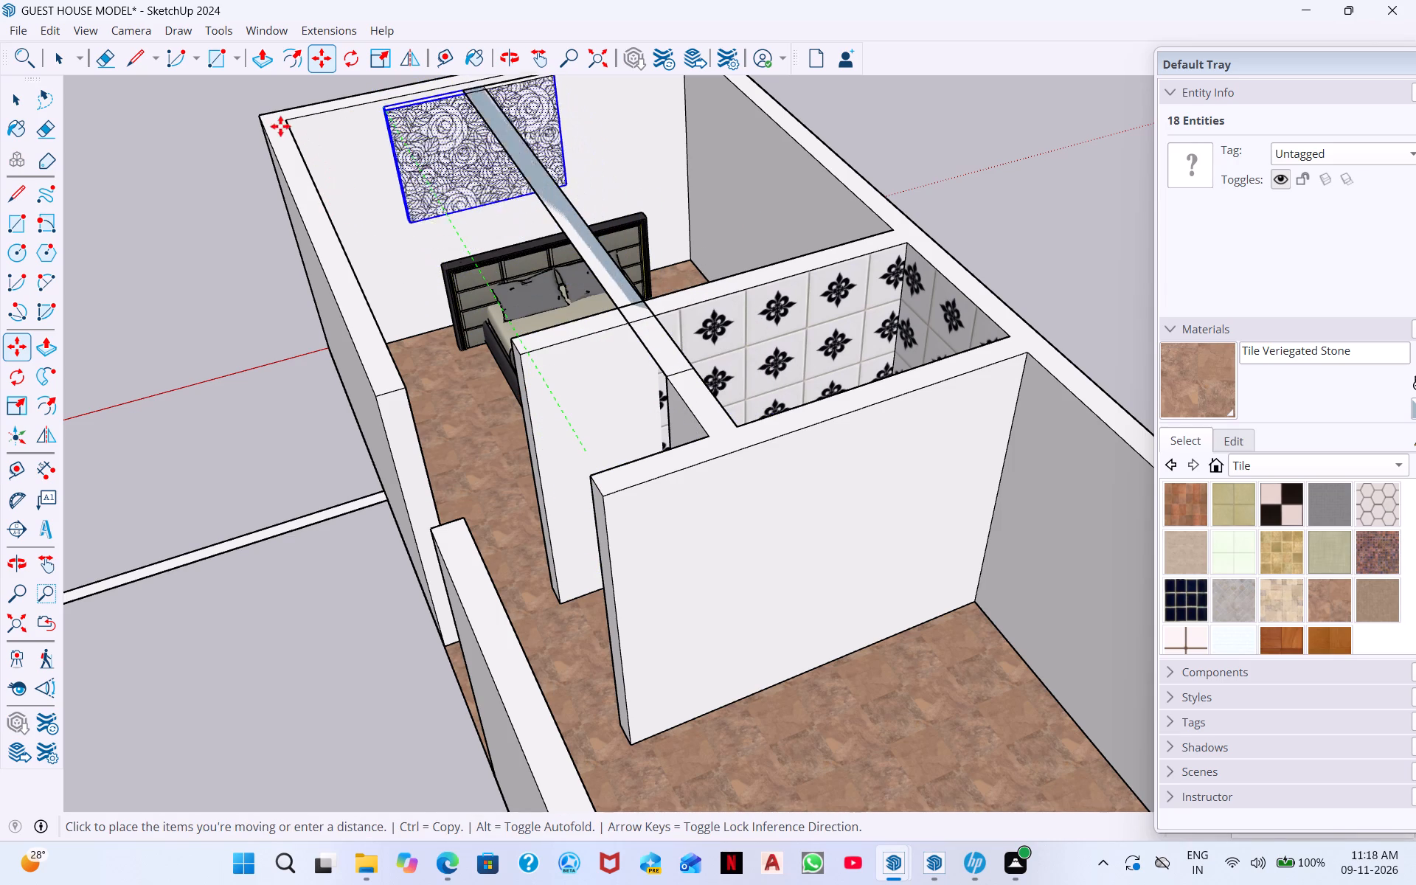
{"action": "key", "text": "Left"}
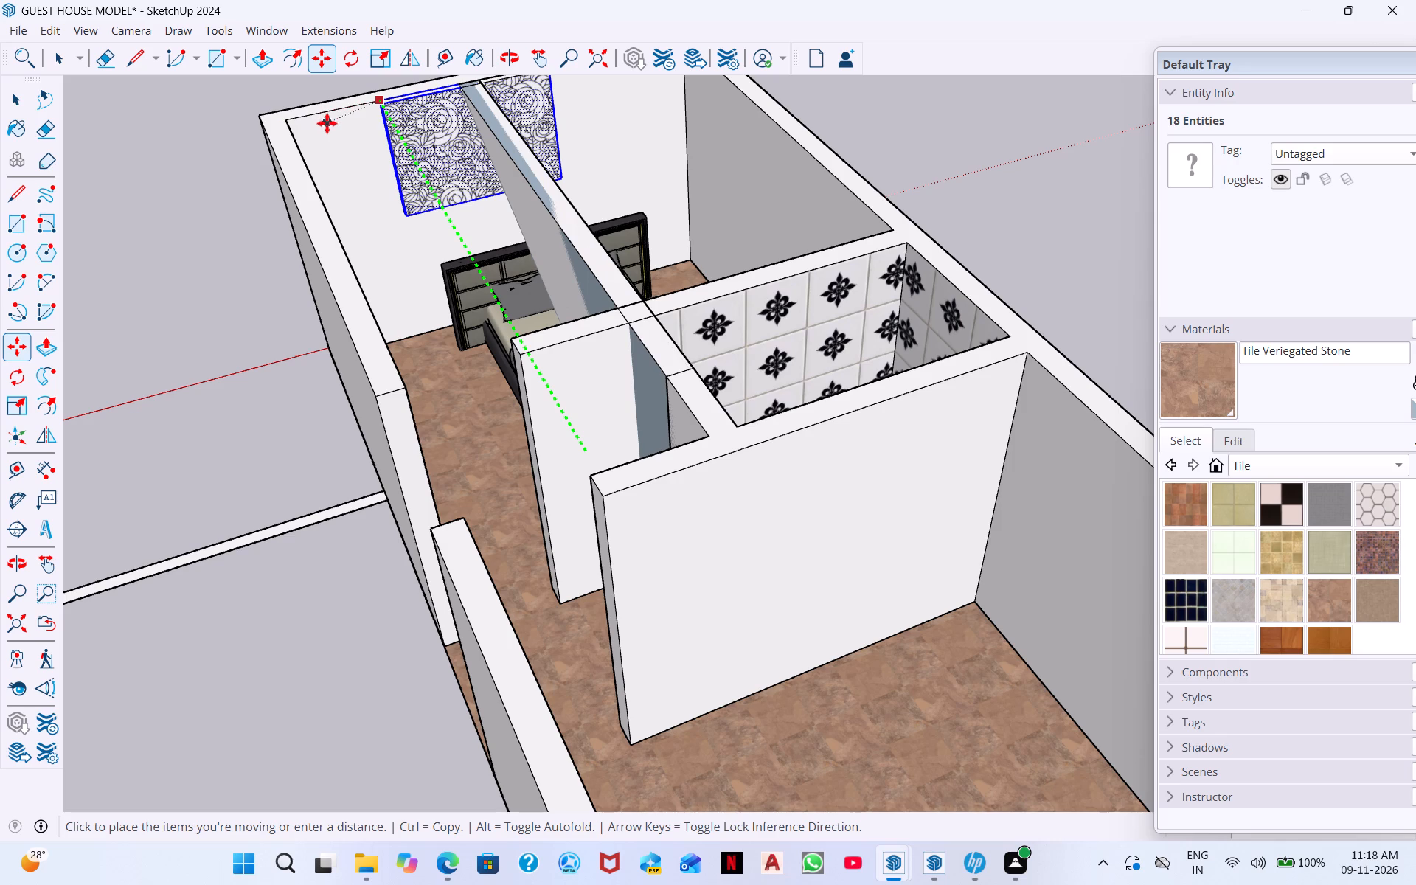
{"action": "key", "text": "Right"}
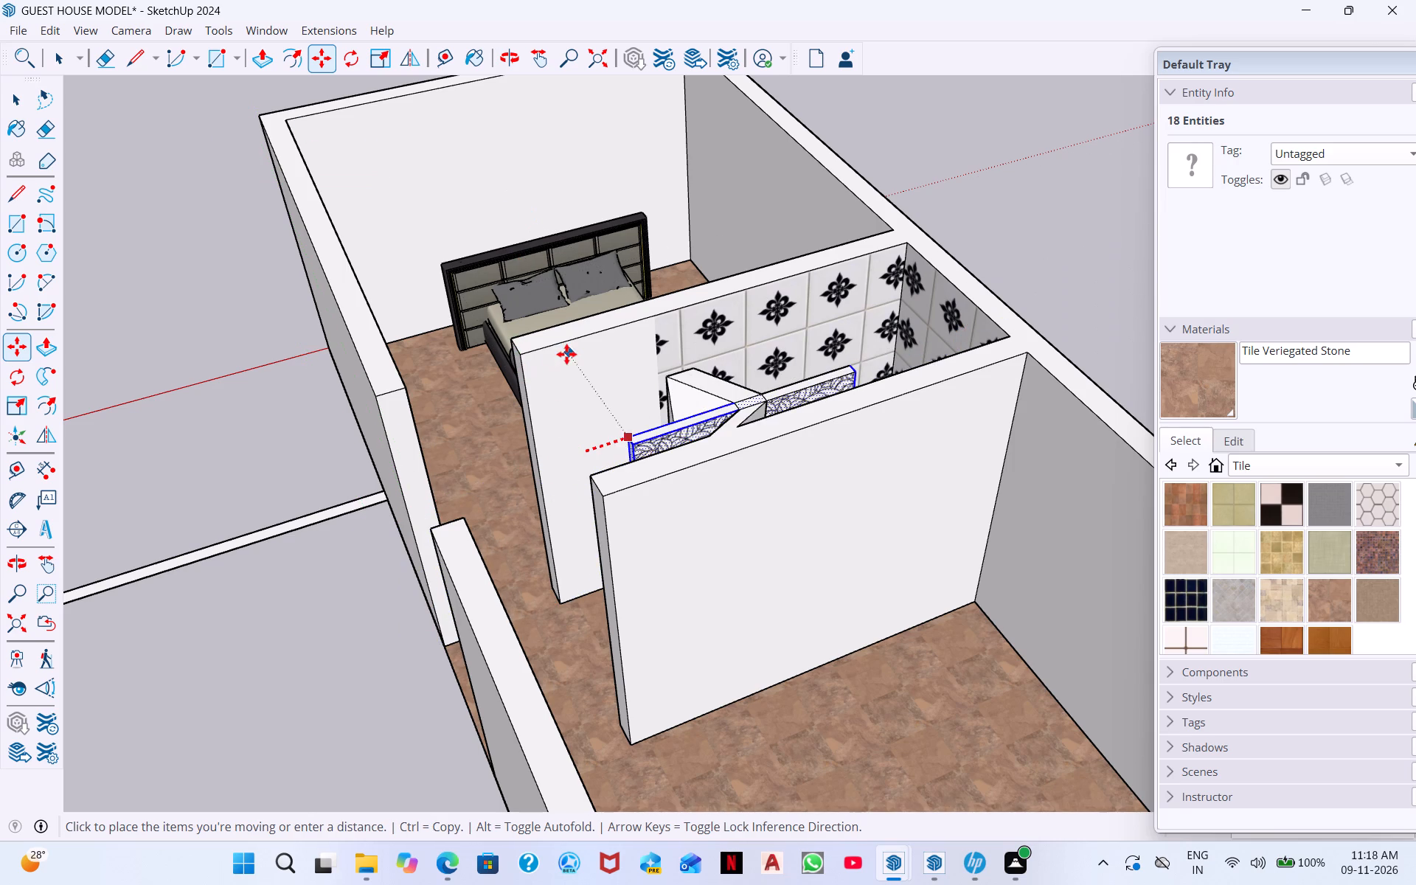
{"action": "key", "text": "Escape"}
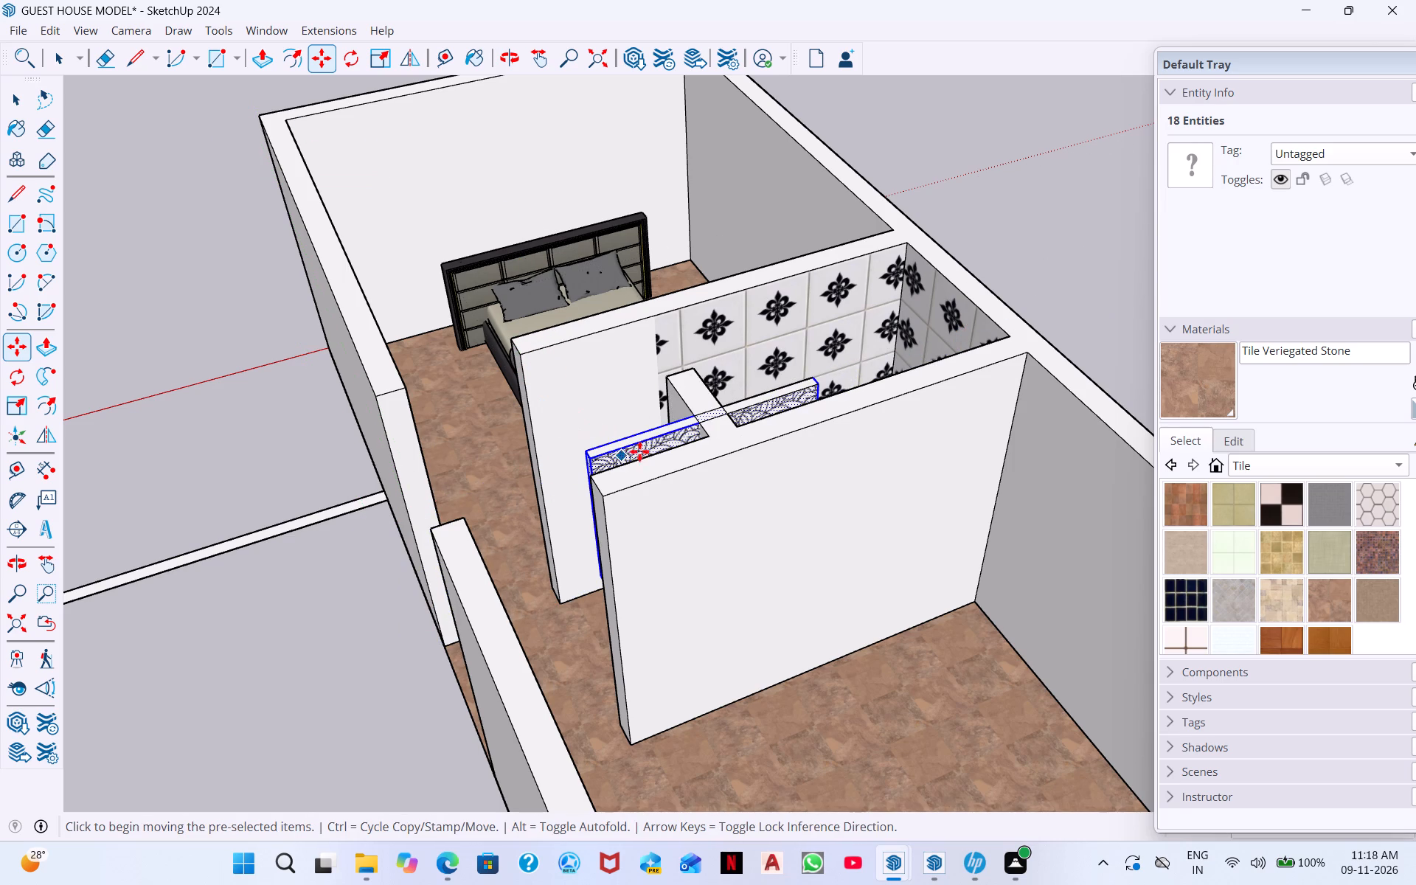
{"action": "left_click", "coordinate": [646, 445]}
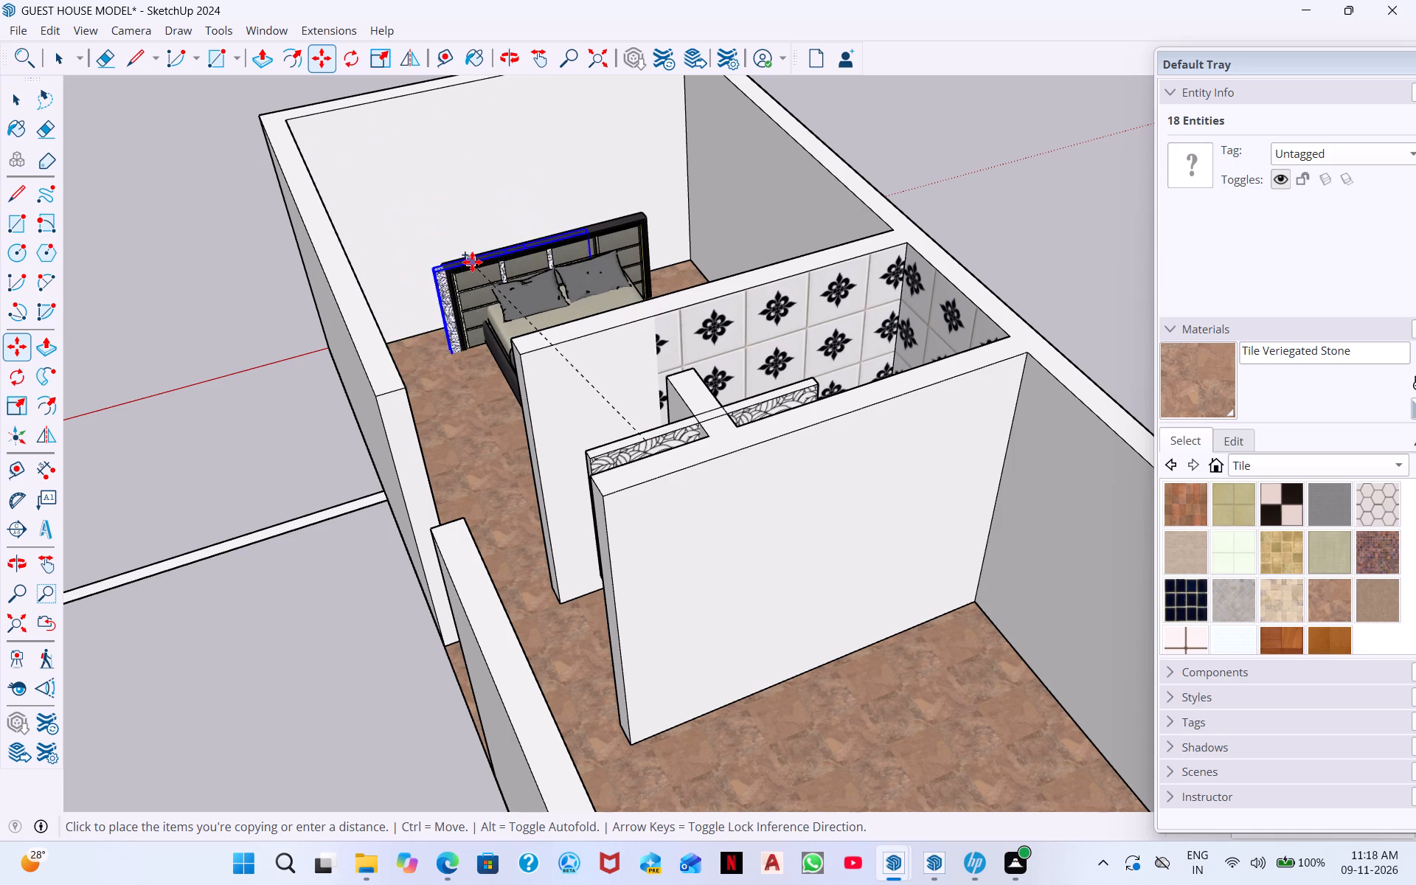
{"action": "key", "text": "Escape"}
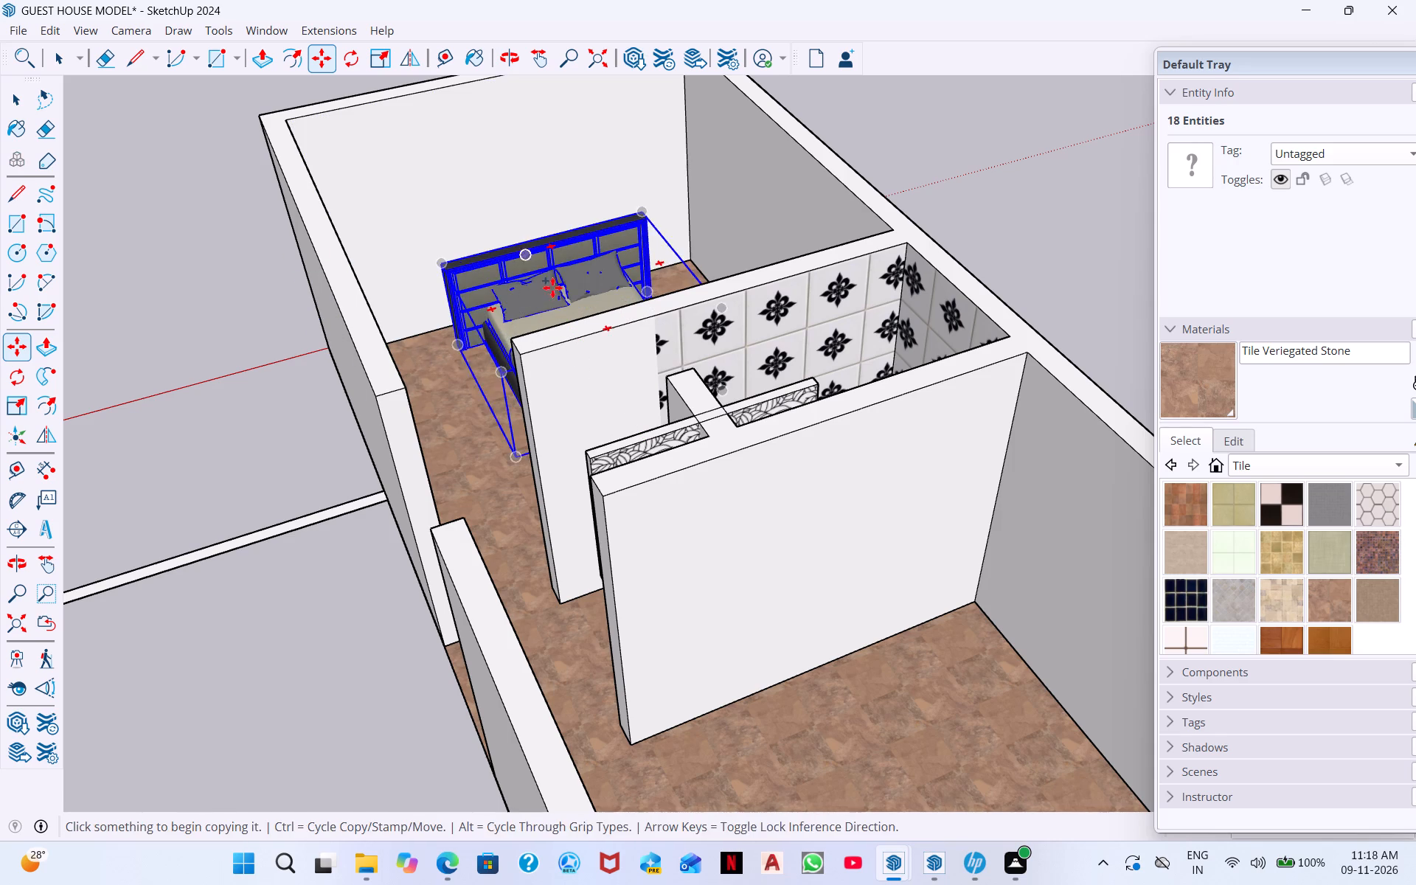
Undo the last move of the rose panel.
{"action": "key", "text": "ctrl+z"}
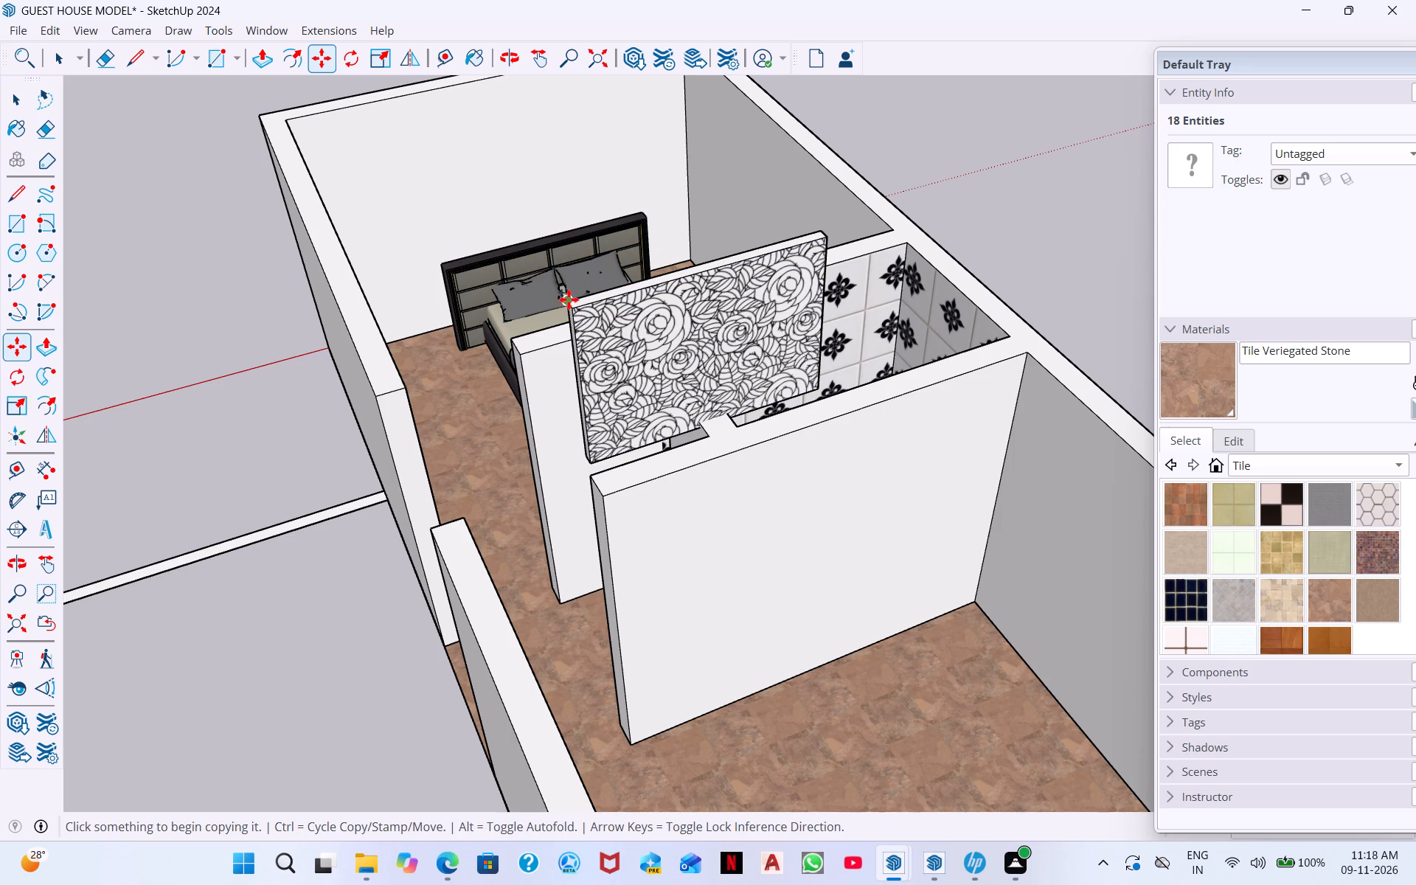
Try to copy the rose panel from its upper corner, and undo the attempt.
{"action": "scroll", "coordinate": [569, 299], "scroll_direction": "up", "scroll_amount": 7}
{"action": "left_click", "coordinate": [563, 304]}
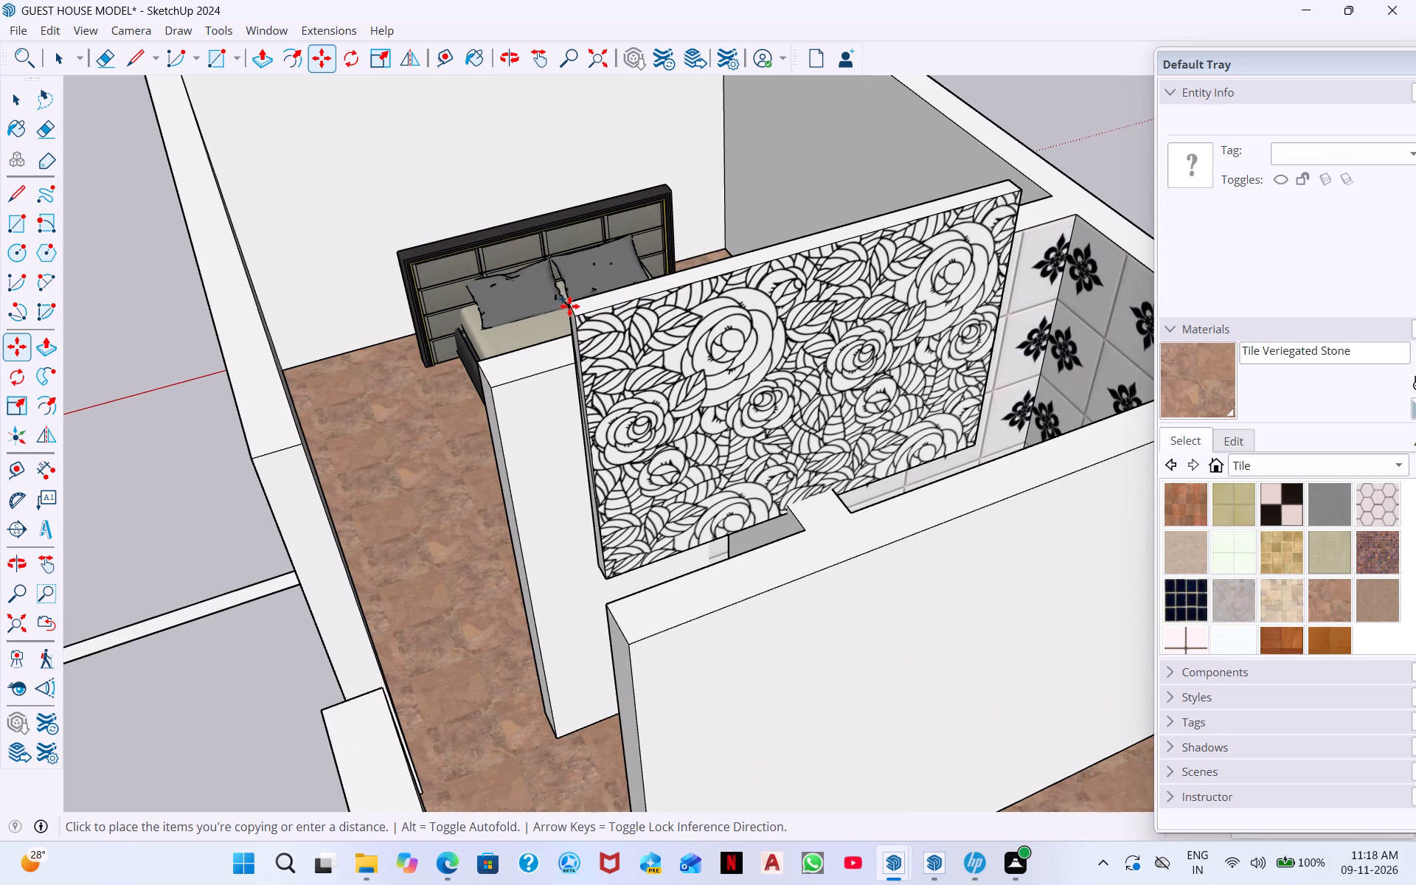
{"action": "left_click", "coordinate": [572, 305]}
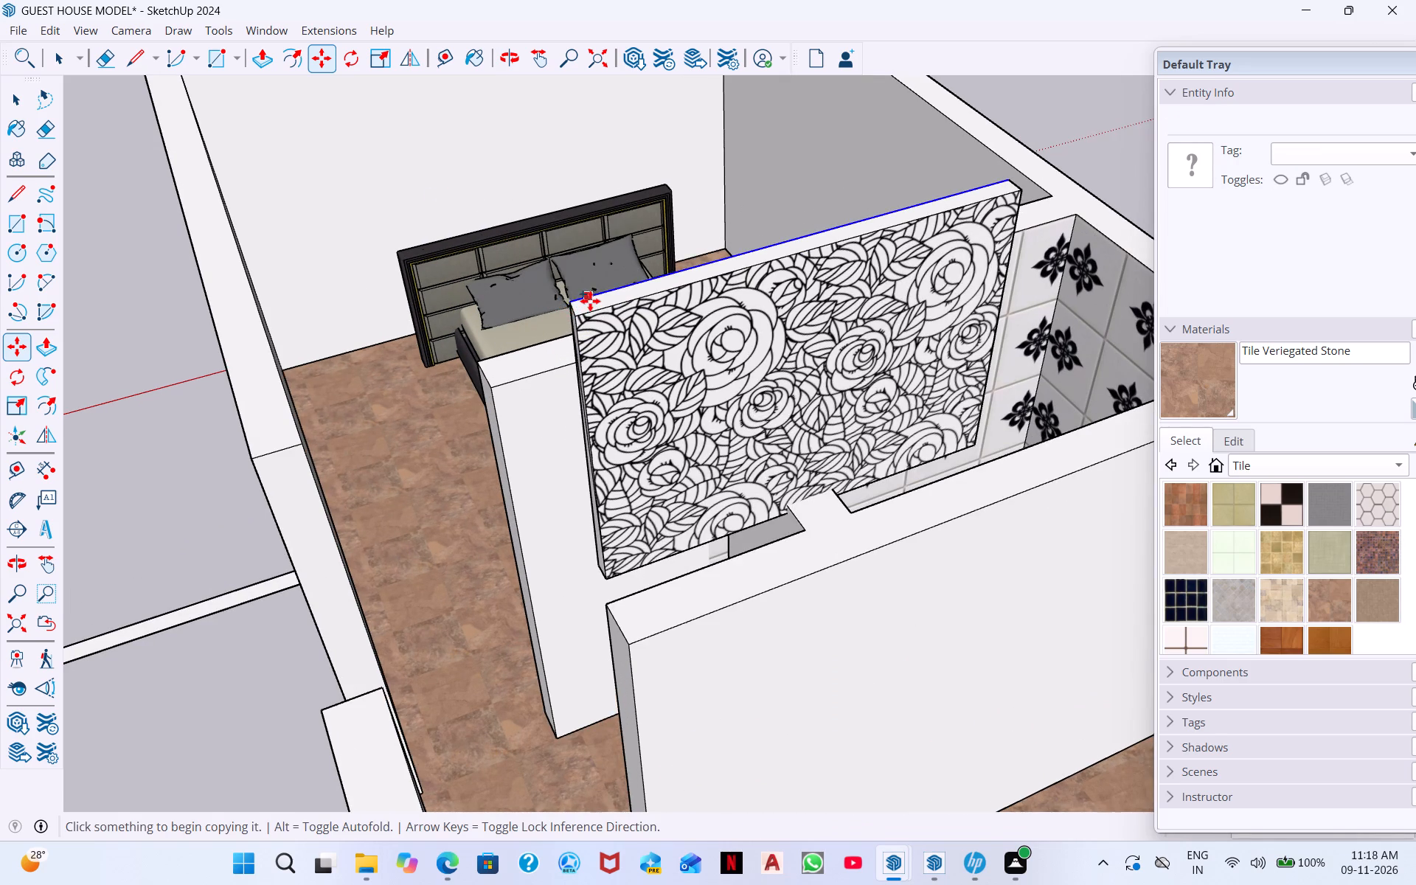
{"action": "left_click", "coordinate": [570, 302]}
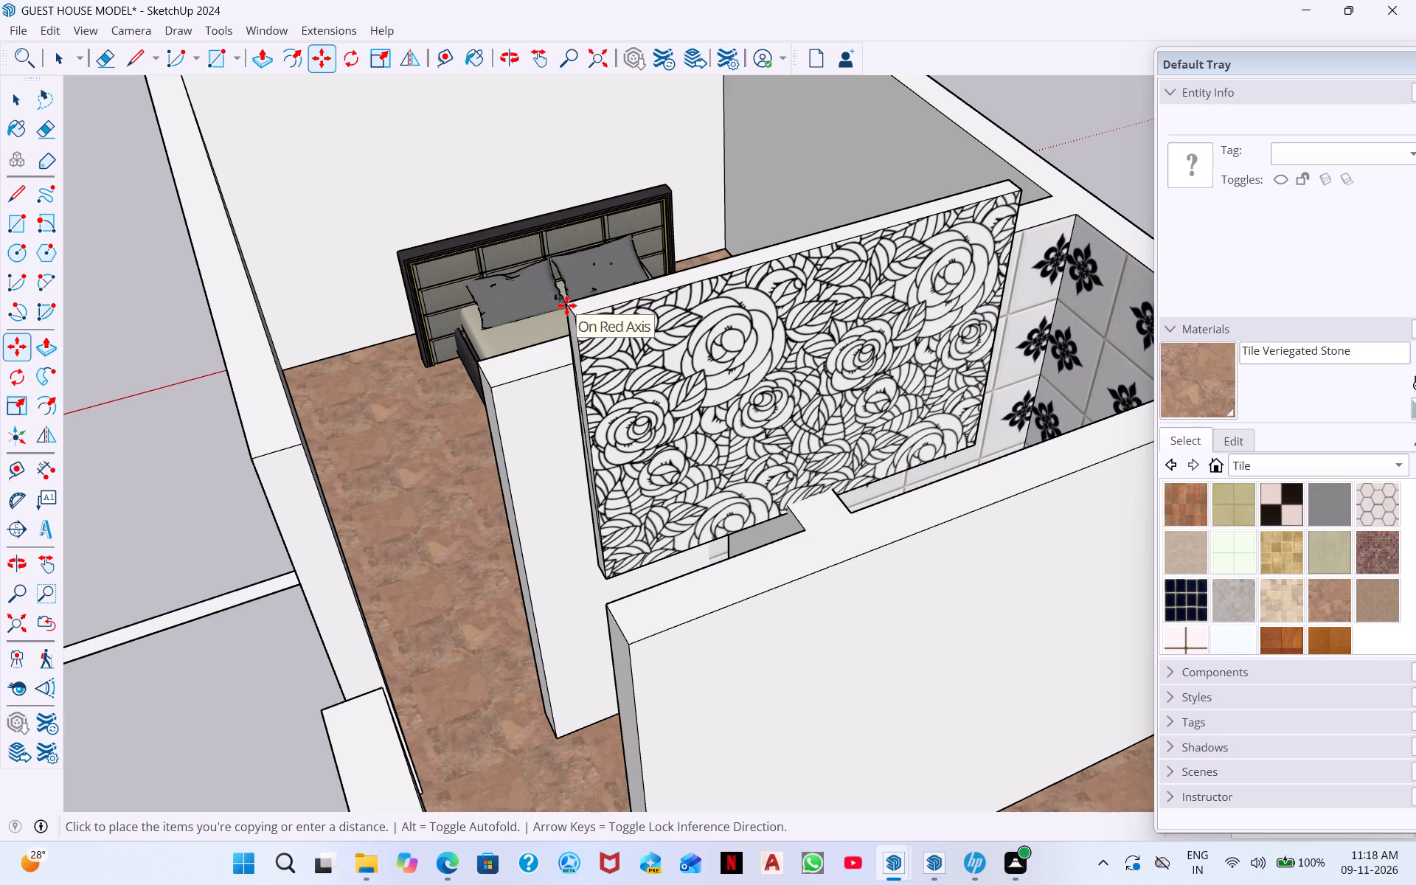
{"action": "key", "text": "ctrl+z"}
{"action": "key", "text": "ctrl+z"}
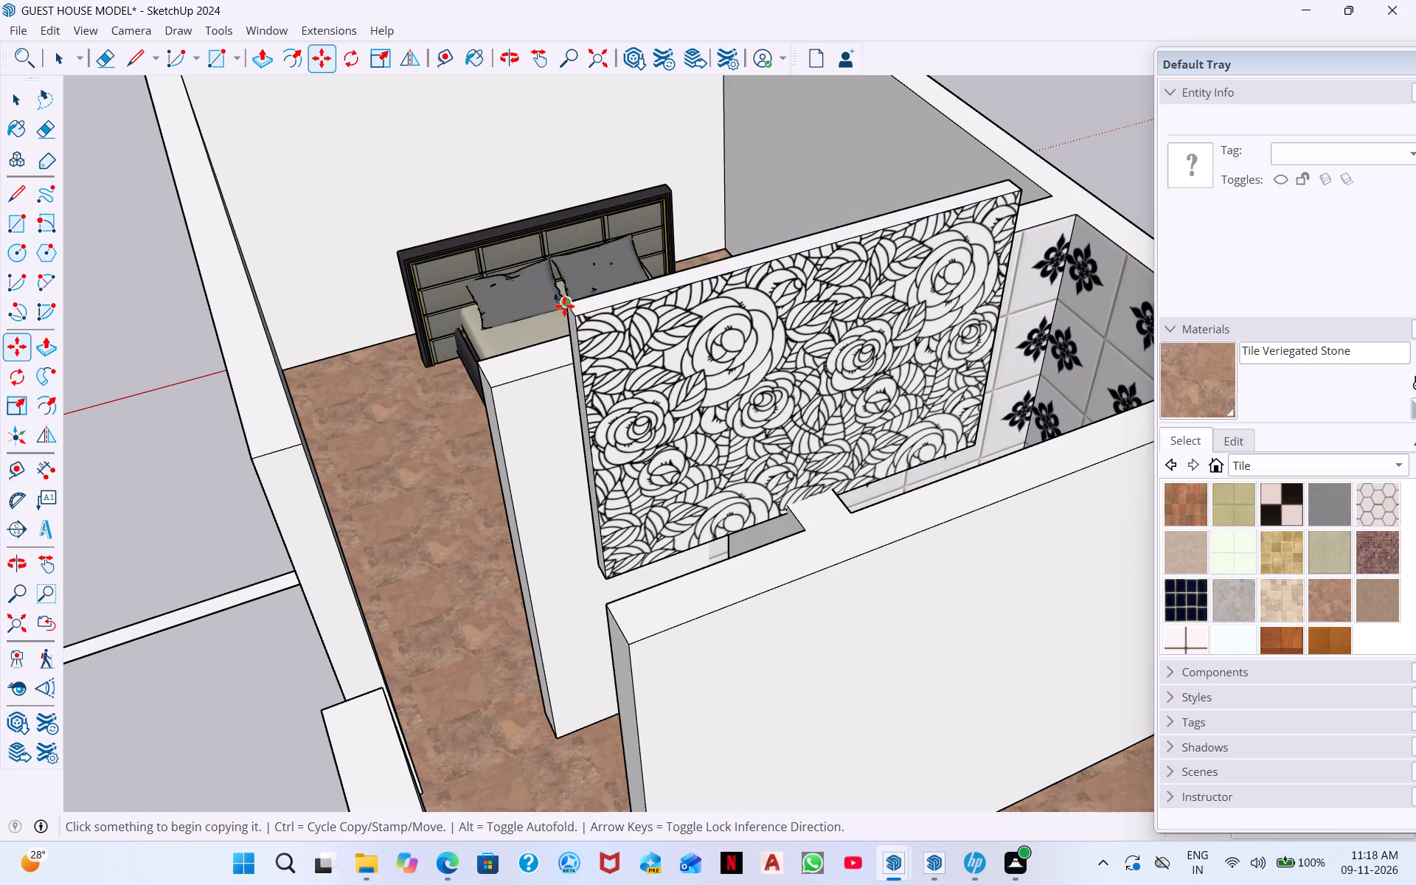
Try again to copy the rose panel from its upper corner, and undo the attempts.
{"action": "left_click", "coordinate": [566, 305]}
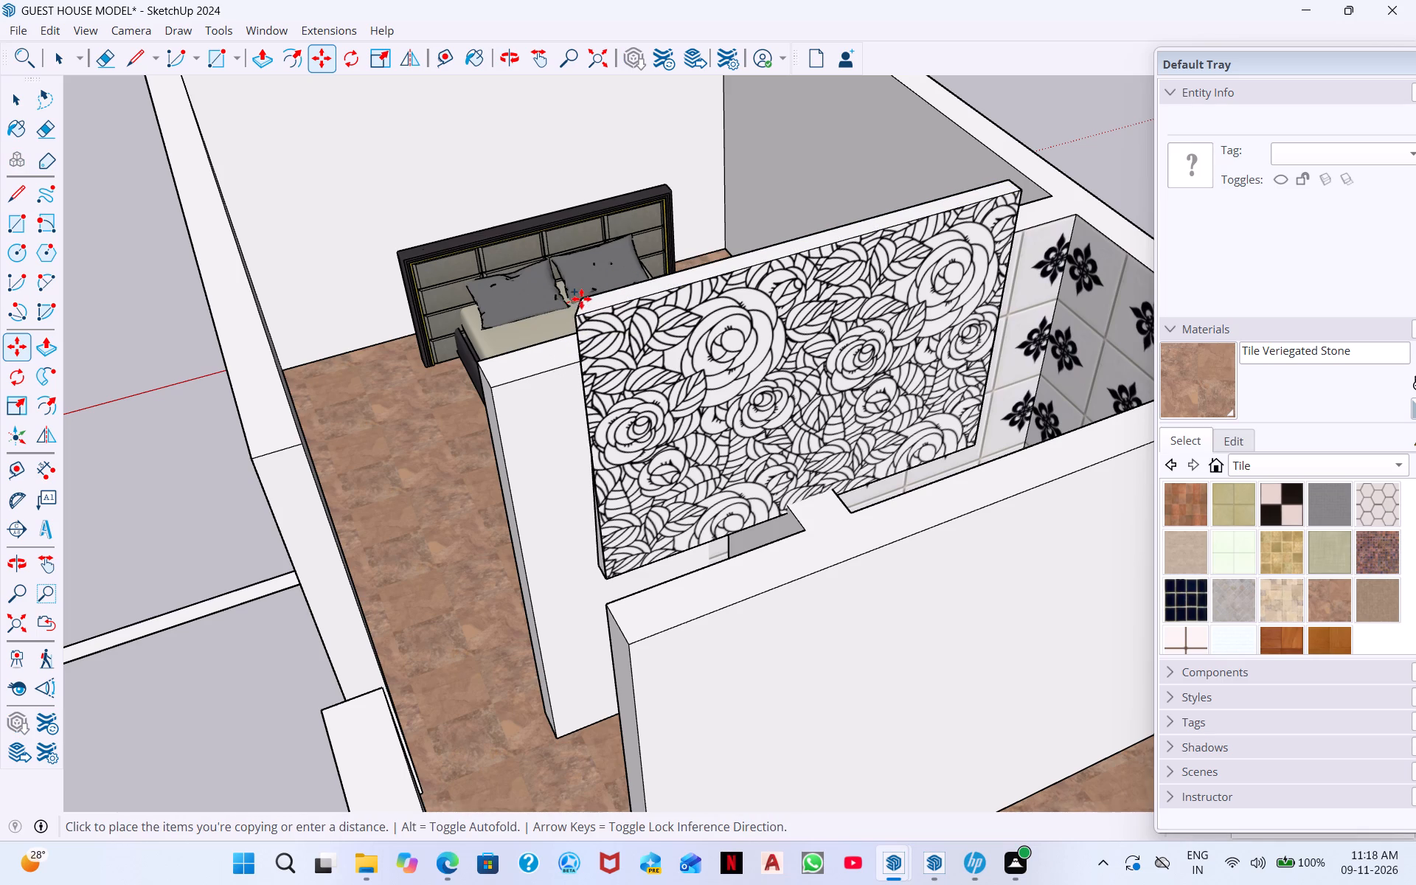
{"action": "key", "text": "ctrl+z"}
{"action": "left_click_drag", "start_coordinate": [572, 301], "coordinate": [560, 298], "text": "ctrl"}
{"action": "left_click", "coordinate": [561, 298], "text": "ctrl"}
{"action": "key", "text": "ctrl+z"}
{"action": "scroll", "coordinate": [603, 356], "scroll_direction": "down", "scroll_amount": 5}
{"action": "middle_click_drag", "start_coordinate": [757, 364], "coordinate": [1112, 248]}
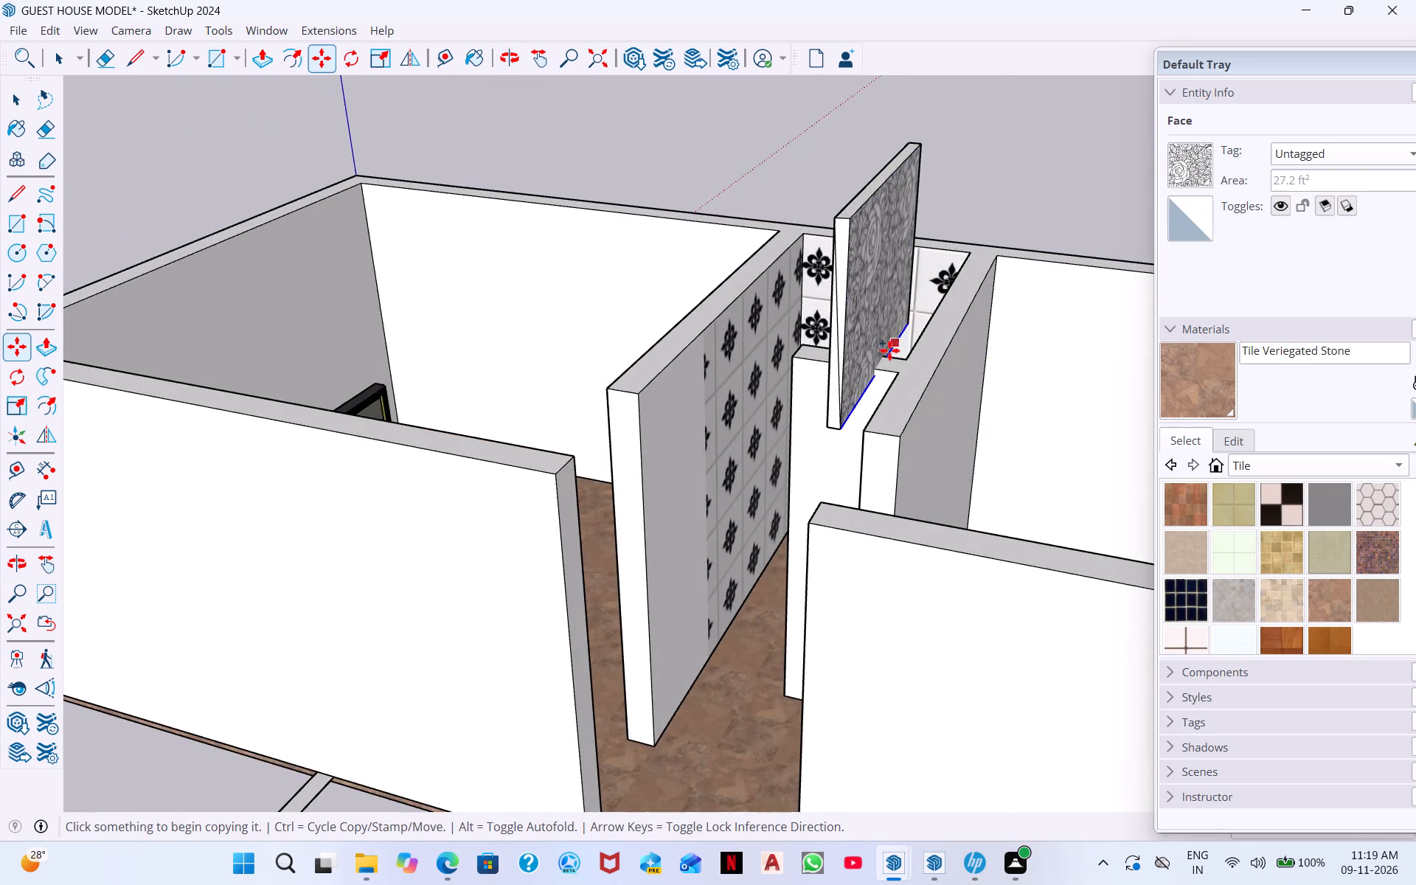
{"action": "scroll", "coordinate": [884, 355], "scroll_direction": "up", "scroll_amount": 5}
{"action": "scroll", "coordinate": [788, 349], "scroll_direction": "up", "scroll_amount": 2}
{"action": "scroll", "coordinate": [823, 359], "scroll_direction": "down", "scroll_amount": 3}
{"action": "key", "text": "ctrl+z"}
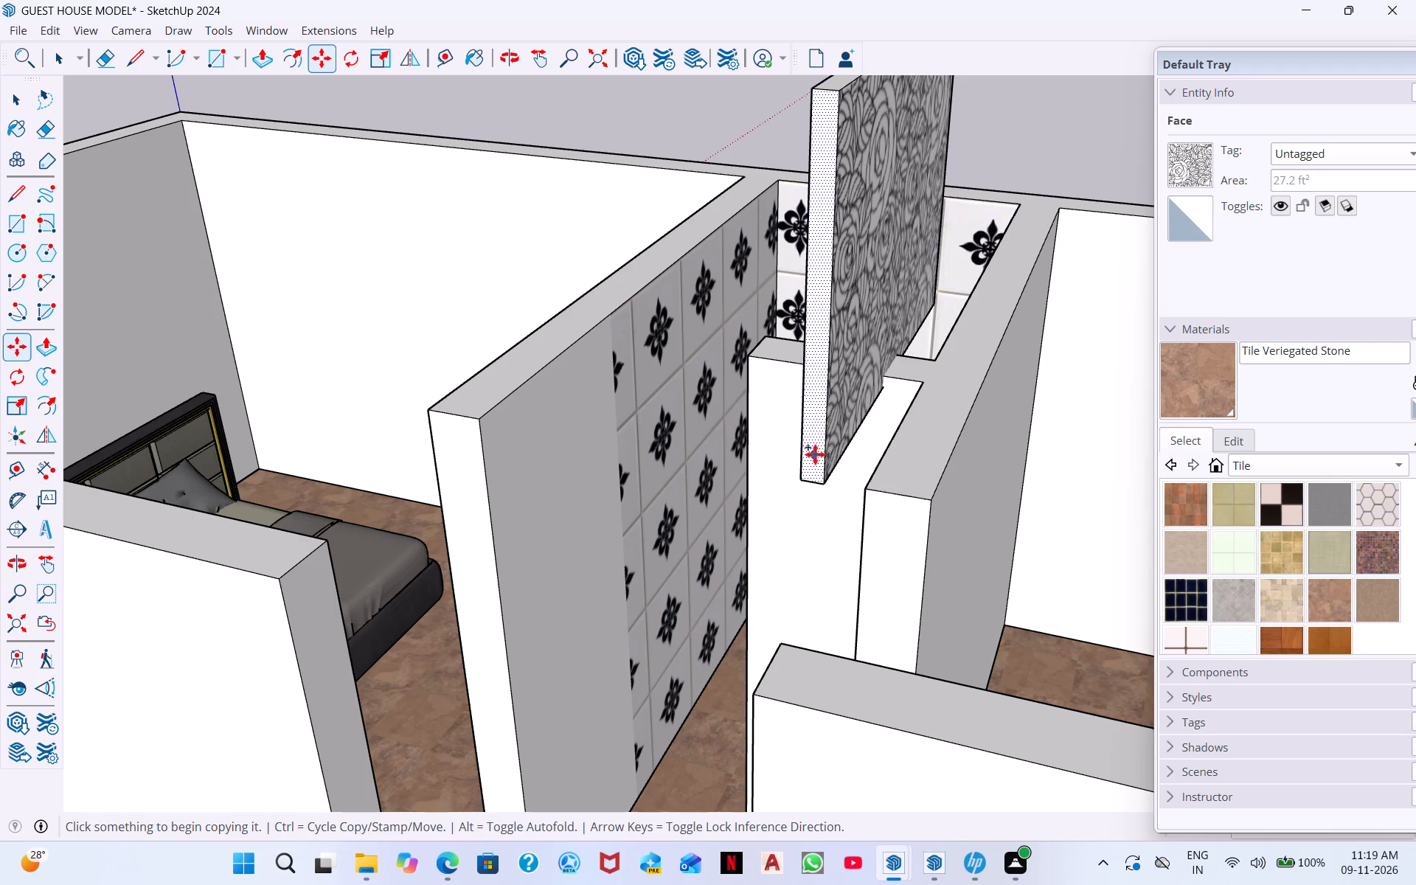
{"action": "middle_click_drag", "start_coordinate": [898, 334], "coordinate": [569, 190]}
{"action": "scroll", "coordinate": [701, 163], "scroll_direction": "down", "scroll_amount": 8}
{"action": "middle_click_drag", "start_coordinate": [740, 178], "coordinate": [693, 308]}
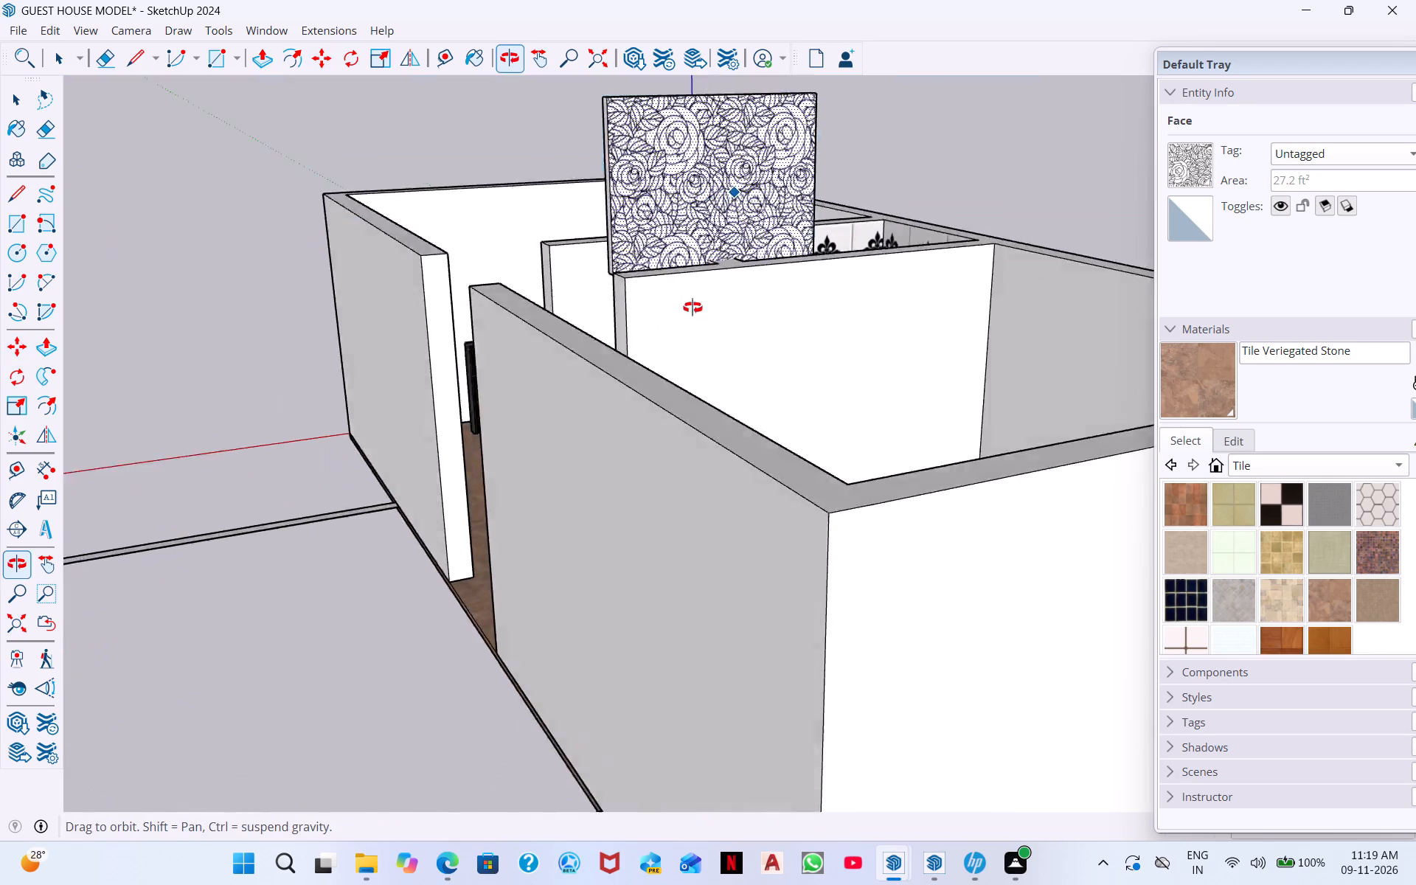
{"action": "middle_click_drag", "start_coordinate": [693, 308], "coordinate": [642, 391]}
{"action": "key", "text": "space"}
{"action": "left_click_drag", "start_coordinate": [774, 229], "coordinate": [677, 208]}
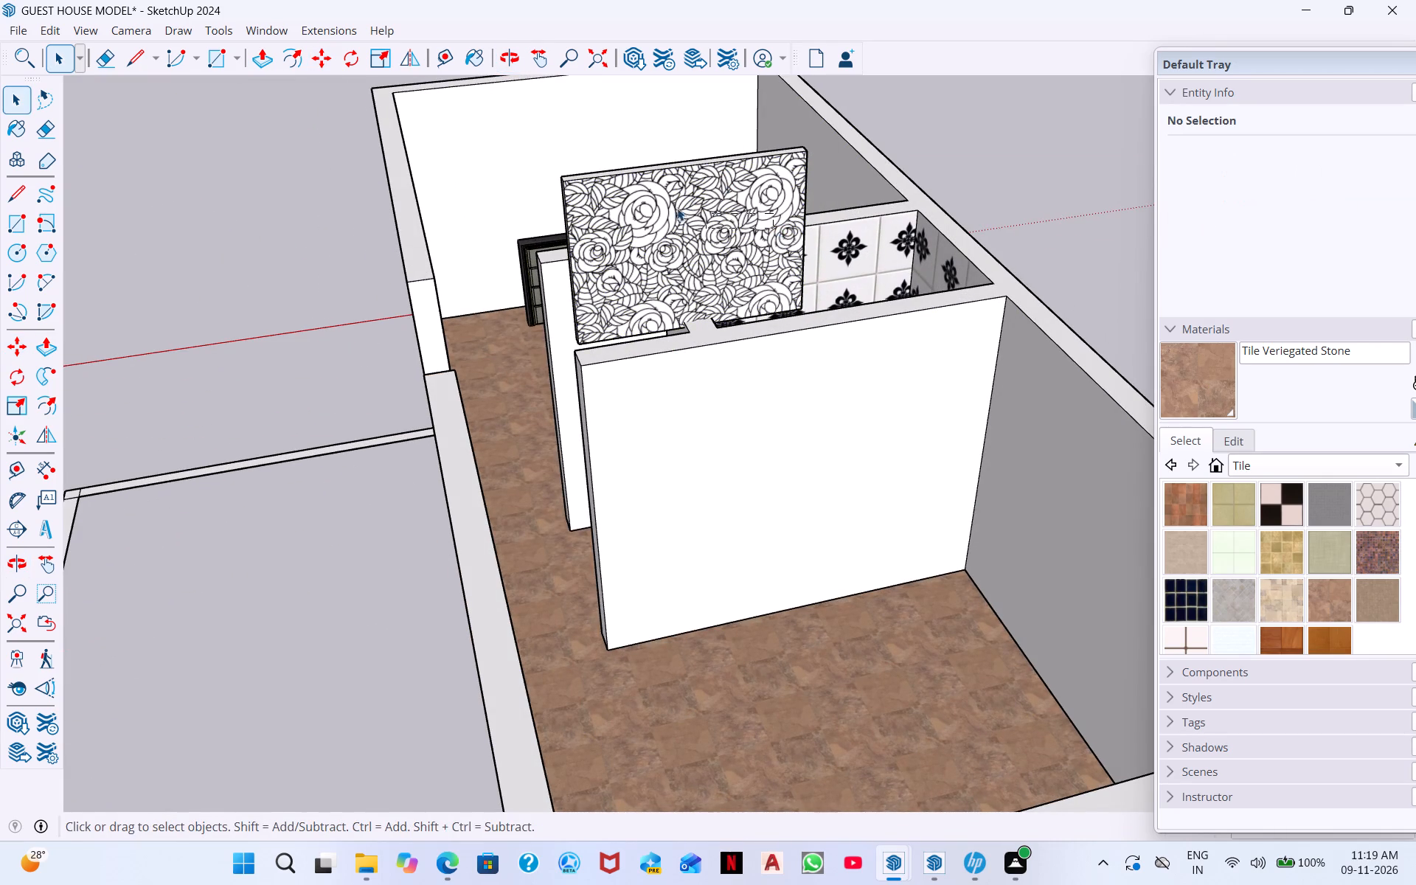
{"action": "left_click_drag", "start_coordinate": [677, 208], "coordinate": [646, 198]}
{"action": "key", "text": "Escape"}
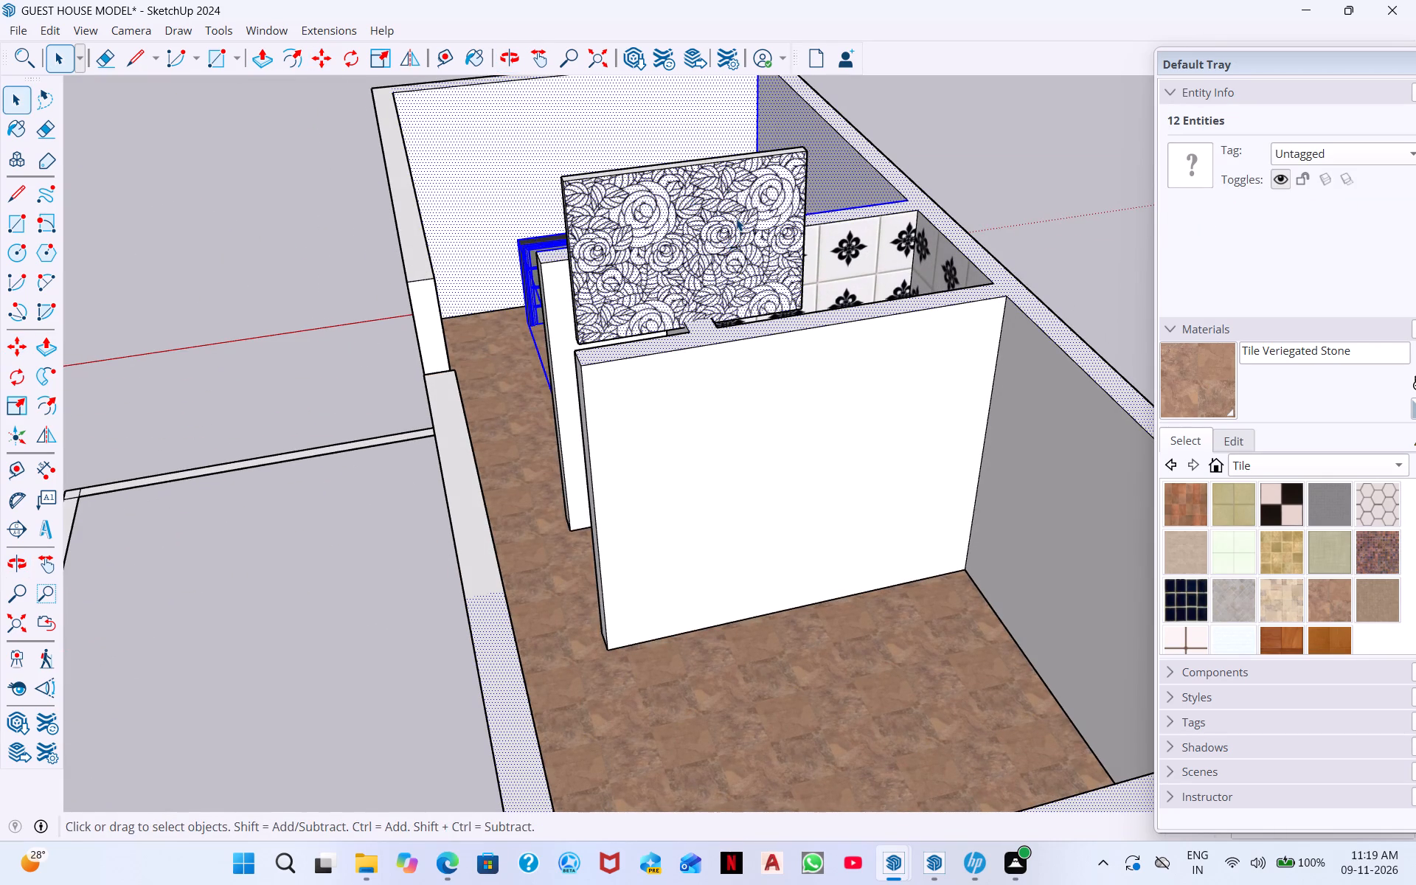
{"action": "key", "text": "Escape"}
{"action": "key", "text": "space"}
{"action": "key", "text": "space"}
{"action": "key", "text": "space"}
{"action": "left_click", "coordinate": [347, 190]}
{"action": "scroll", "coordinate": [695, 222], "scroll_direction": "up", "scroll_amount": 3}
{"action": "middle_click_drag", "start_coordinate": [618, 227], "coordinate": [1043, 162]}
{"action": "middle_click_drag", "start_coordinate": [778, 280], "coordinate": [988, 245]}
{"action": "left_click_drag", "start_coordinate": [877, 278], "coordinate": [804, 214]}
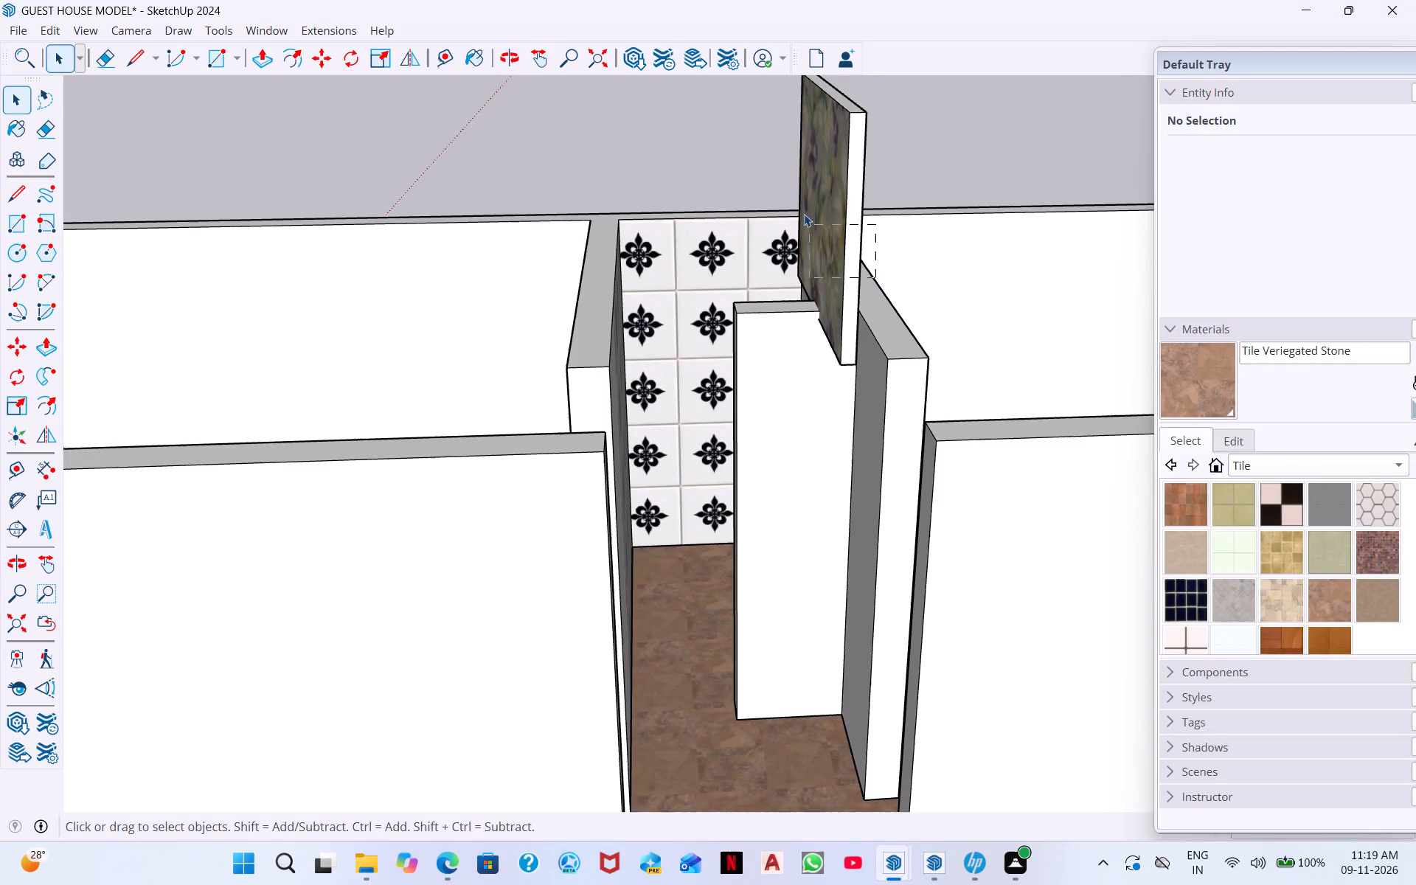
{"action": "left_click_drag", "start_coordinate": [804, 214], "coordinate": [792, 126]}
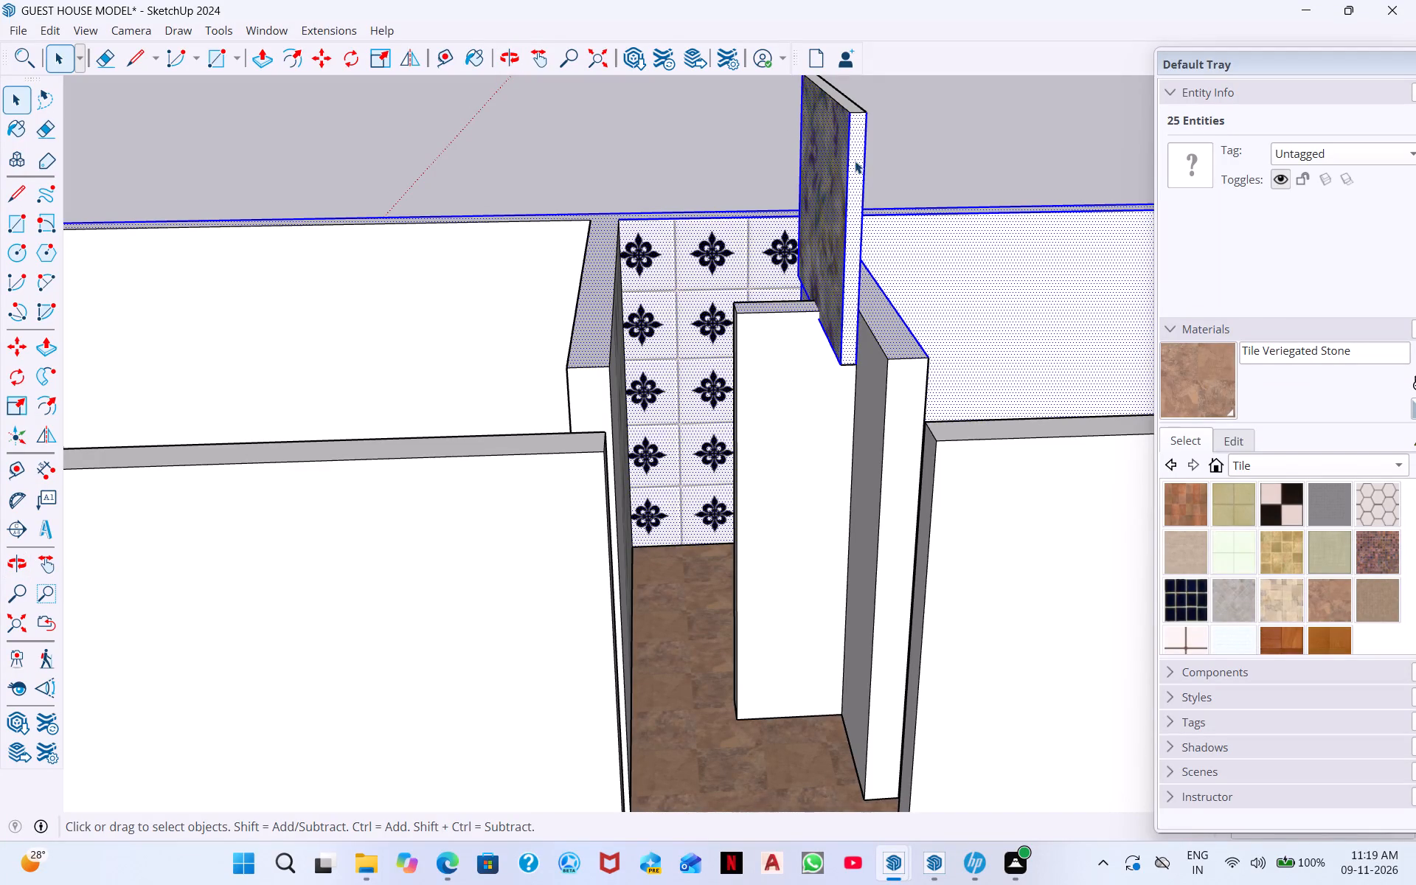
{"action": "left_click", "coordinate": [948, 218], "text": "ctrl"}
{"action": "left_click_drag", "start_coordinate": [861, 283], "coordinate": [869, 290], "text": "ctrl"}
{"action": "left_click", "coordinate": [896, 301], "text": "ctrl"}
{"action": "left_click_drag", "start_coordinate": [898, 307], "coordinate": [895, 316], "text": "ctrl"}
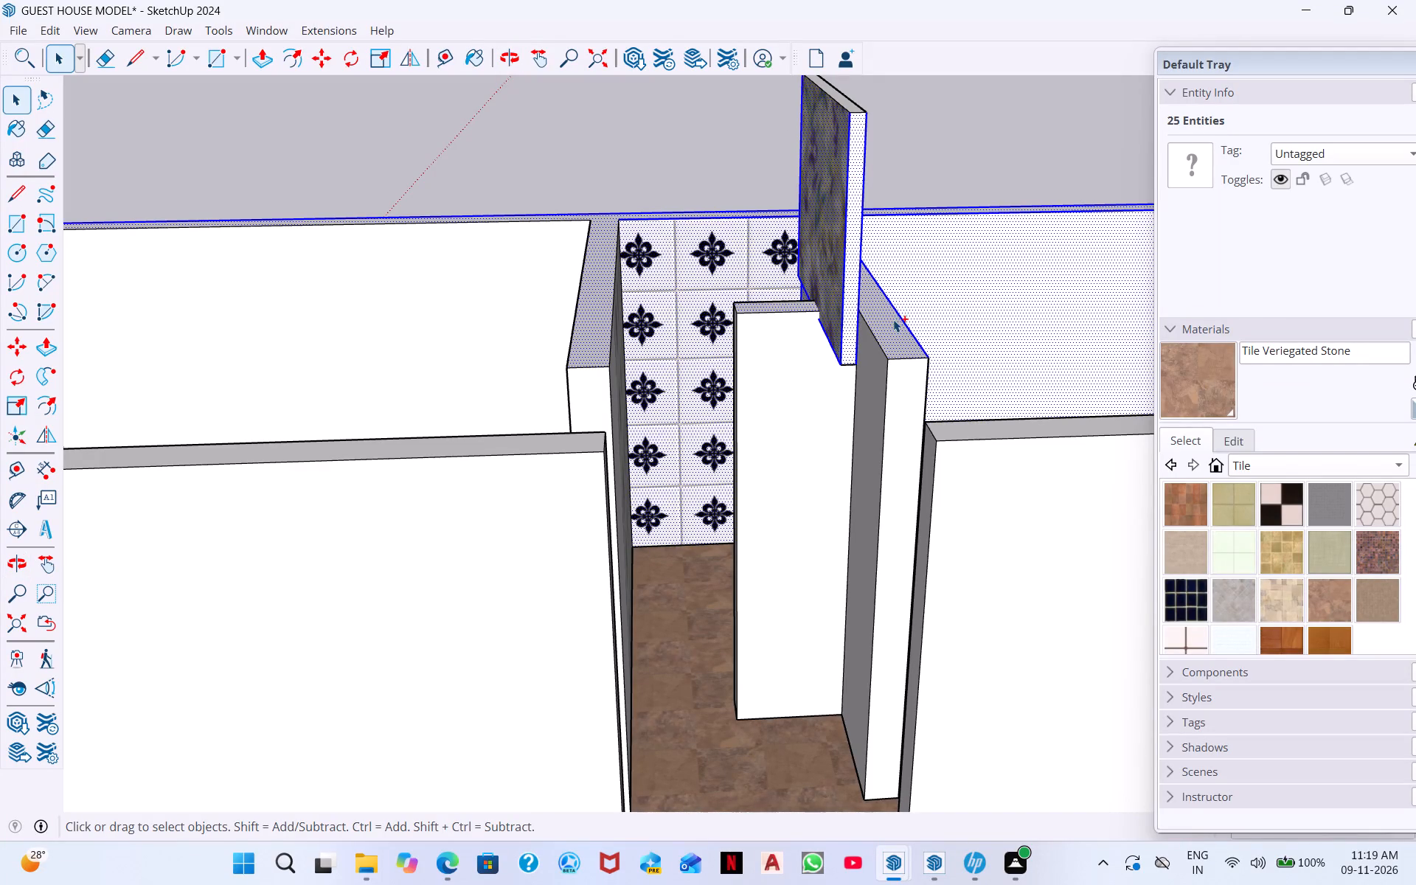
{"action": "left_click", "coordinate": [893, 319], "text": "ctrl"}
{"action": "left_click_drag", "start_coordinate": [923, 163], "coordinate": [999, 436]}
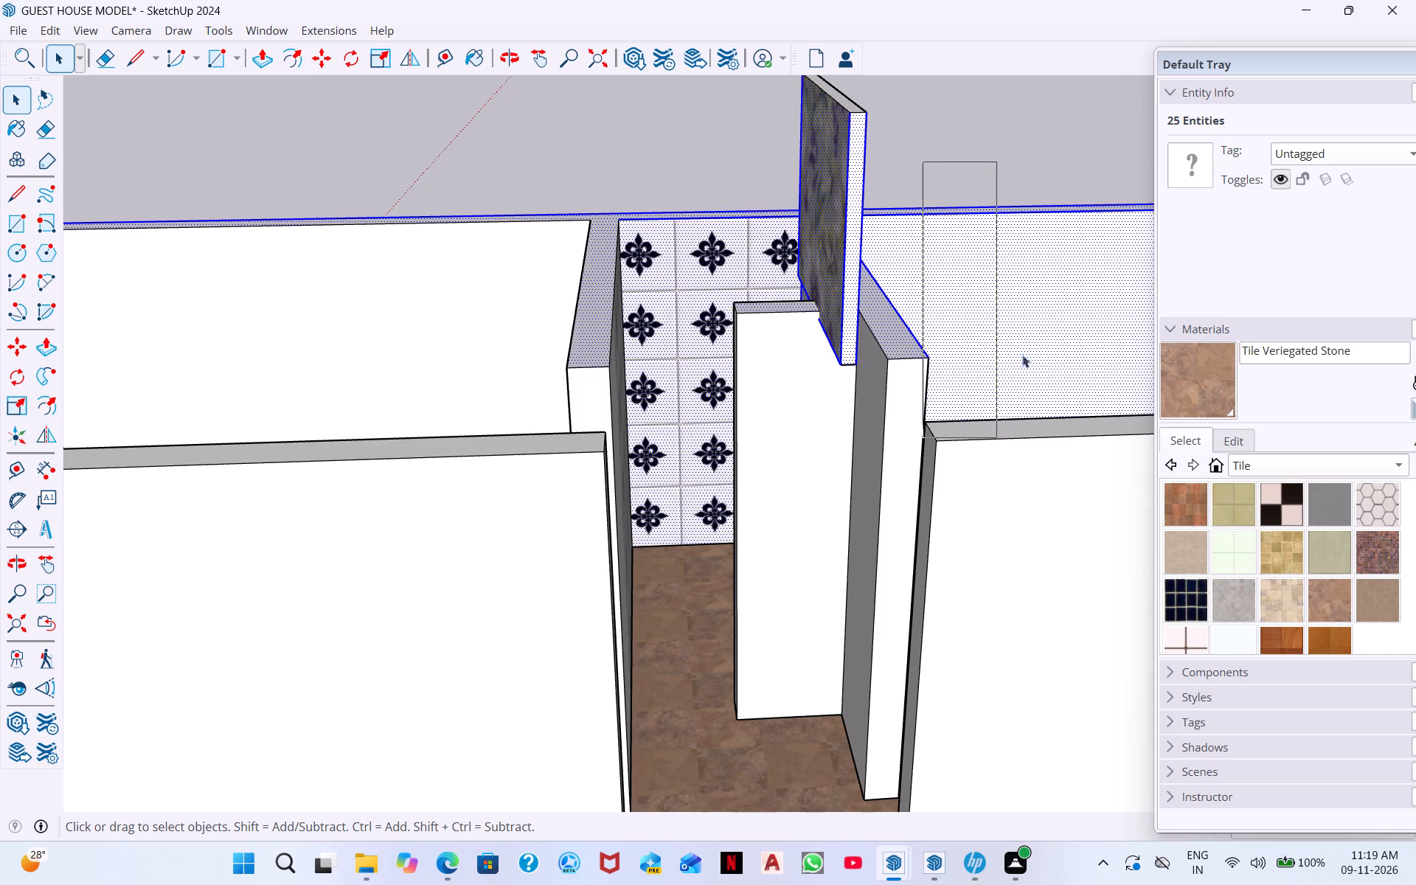
Build a selection of the rose panel's outline edges where it stands over the bathroom wall, without the surrounding walls.
{"action": "middle_click_drag", "start_coordinate": [835, 250], "coordinate": [912, 60]}
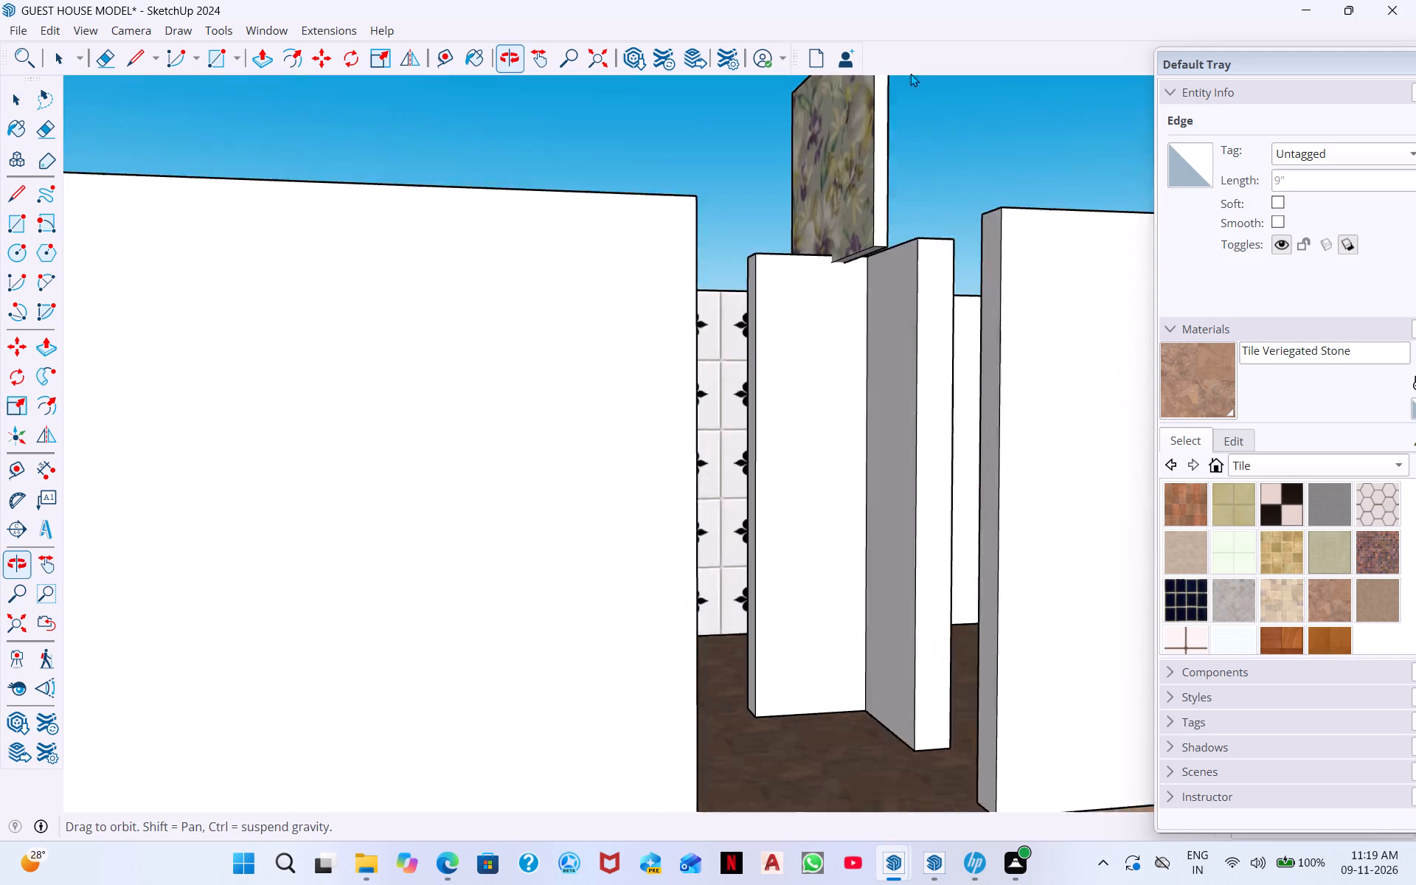
{"action": "middle_click_drag", "start_coordinate": [861, 228], "coordinate": [883, 150]}
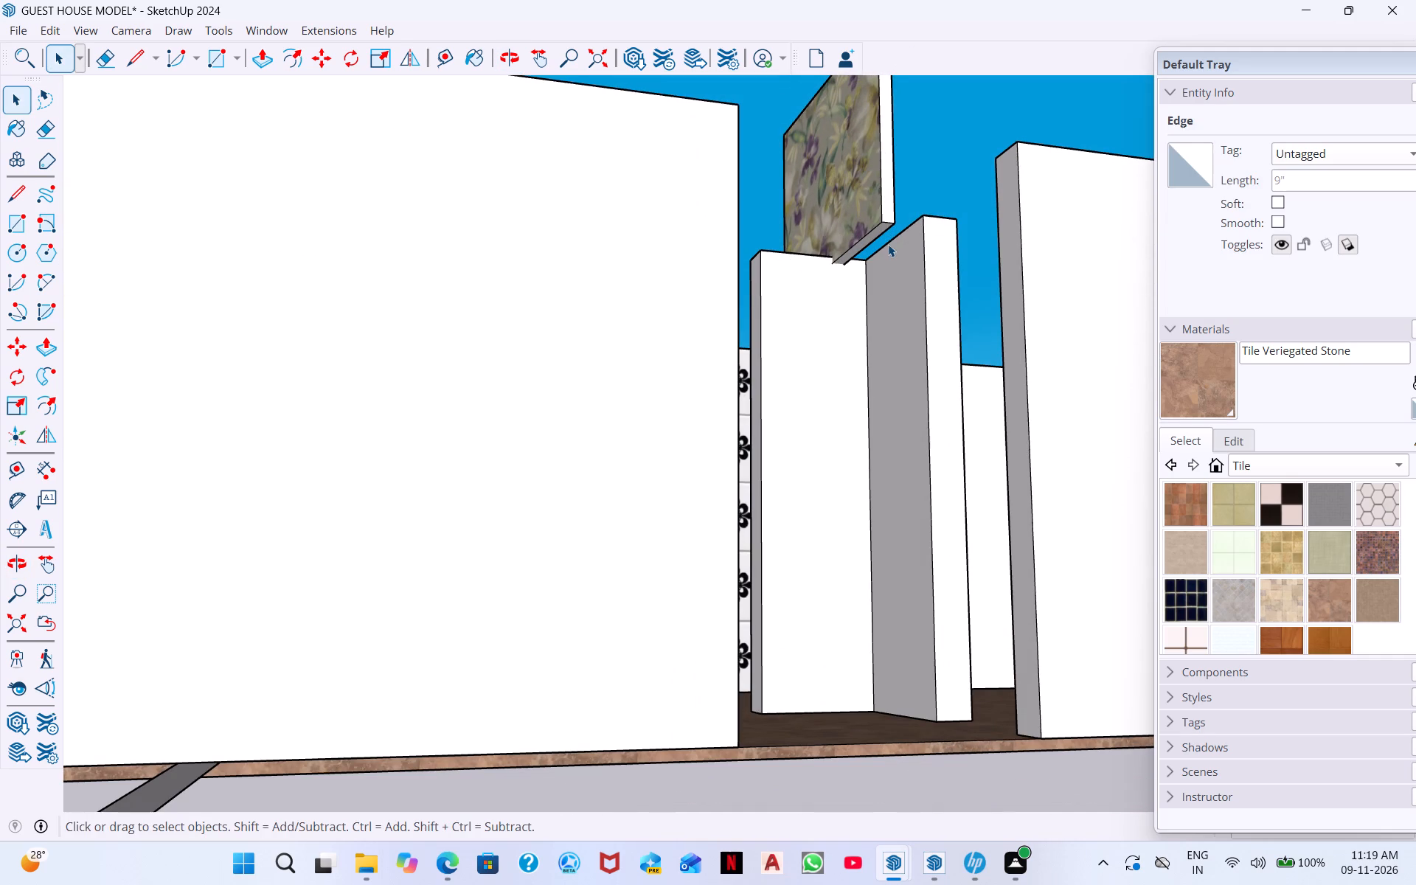
{"action": "left_click_drag", "start_coordinate": [883, 229], "coordinate": [839, 139], "text": "shift"}
{"action": "middle_click_drag", "start_coordinate": [841, 183], "coordinate": [889, 392], "text": "shift"}
{"action": "middle_click_drag", "start_coordinate": [951, 359], "coordinate": [784, 355], "text": "shift"}
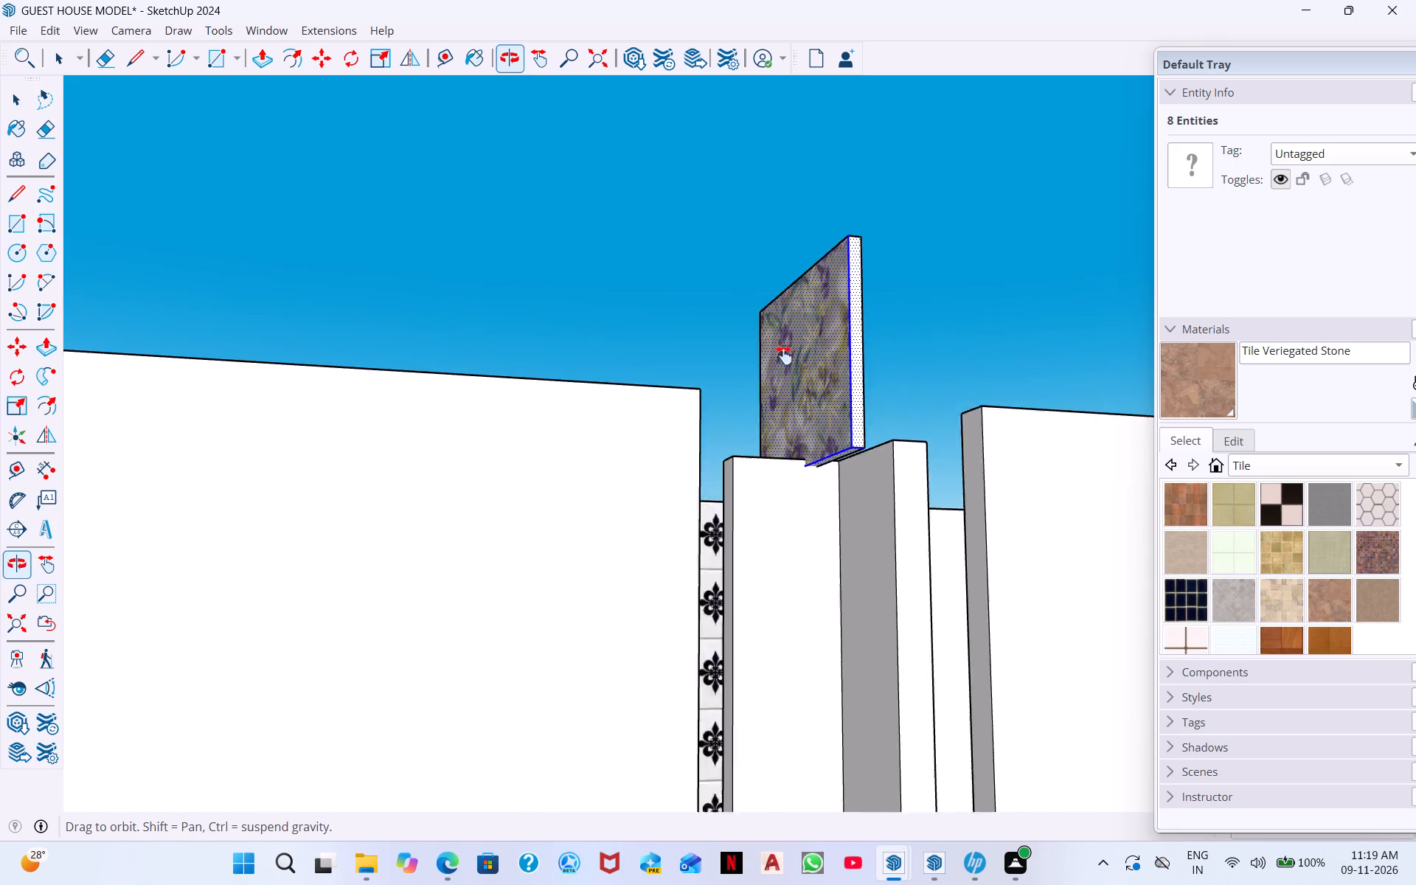
{"action": "middle_click_drag", "start_coordinate": [784, 355], "coordinate": [492, 389], "text": "shift"}
{"action": "scroll", "coordinate": [633, 359], "scroll_direction": "down", "scroll_amount": 3}
{"action": "middle_click_drag", "start_coordinate": [636, 411], "coordinate": [575, 452]}
{"action": "middle_click_drag", "start_coordinate": [560, 457], "coordinate": [126, 530]}
{"action": "middle_click_drag", "start_coordinate": [531, 448], "coordinate": [370, 495]}
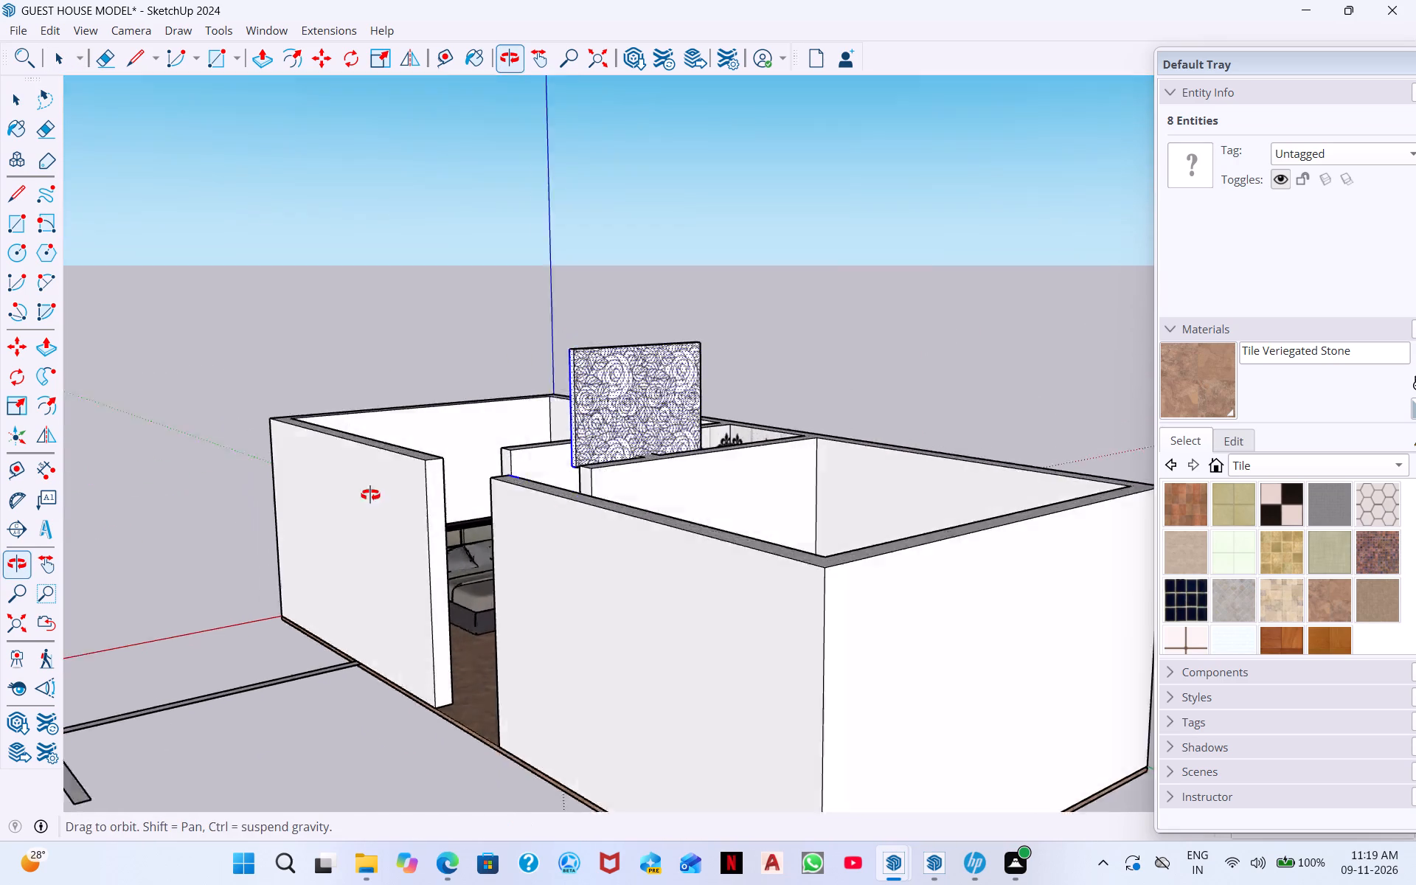
{"action": "middle_click_drag", "start_coordinate": [370, 495], "coordinate": [277, 493]}
{"action": "middle_click_drag", "start_coordinate": [650, 442], "coordinate": [175, 462]}
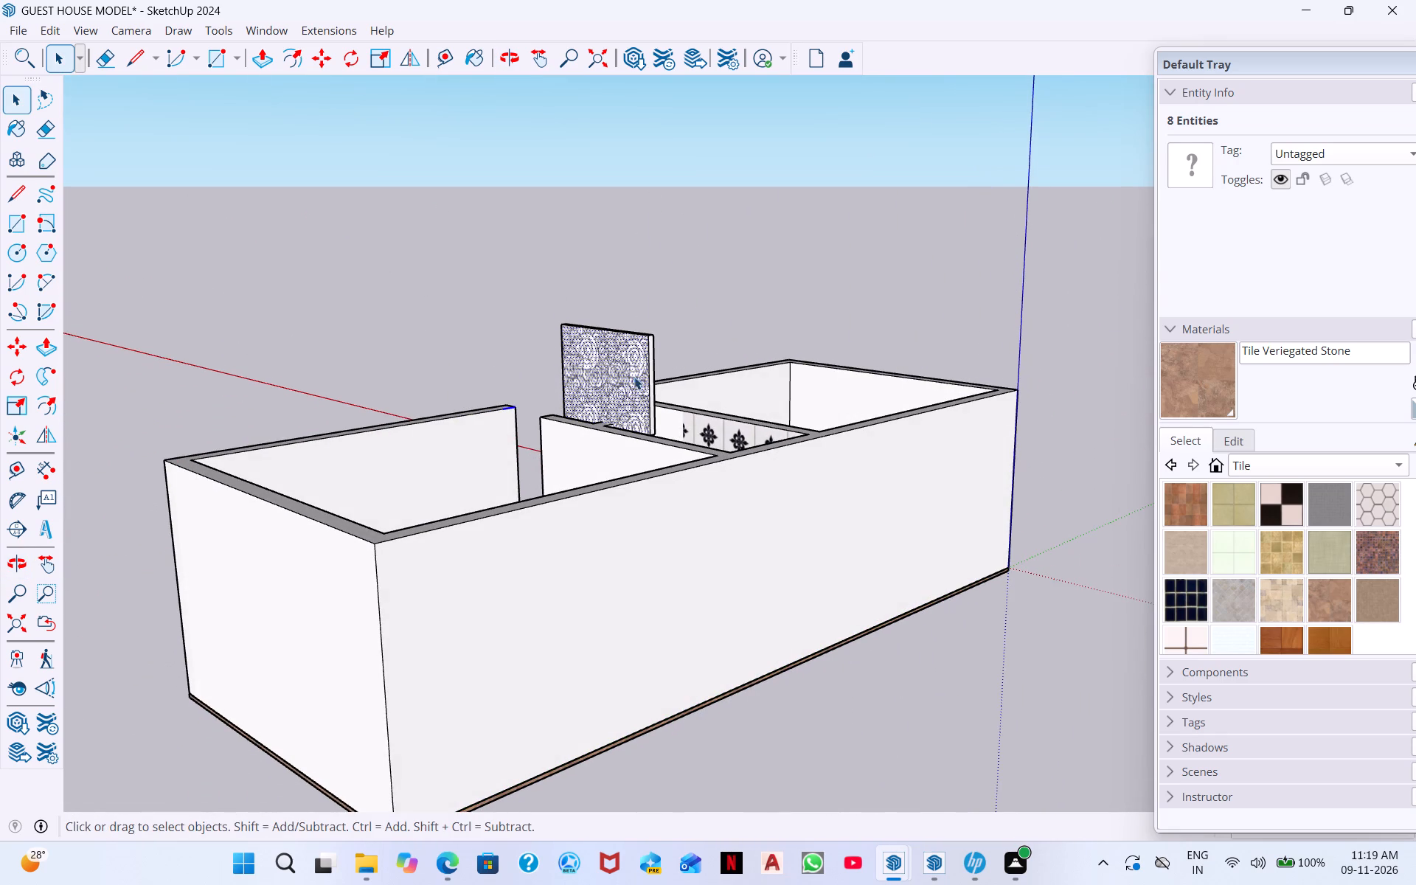
{"action": "middle_click_drag", "start_coordinate": [698, 386], "coordinate": [592, 285], "text": "shift"}
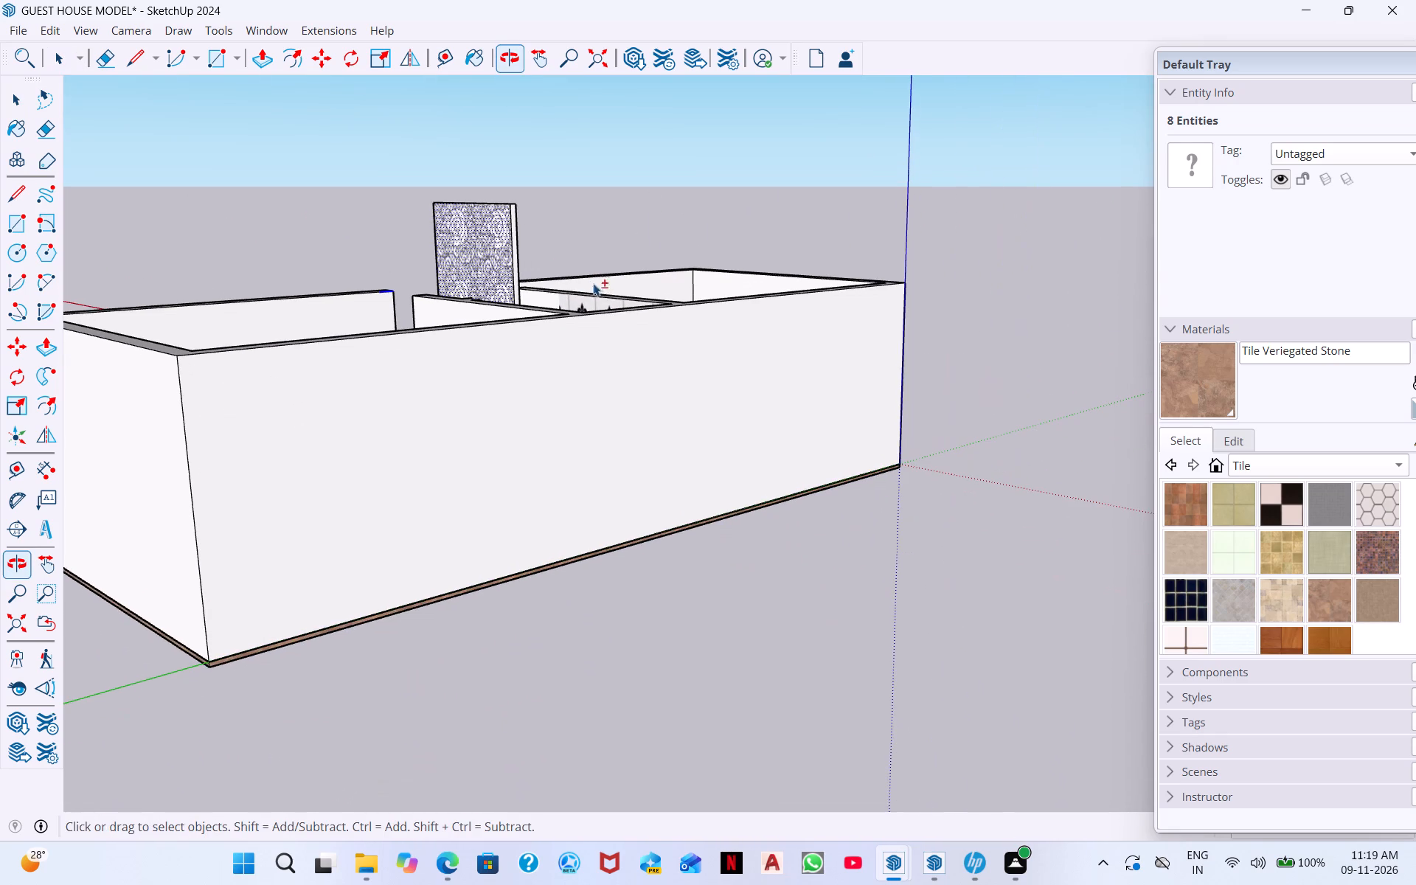
{"action": "left_click_drag", "start_coordinate": [531, 257], "coordinate": [404, 182], "text": "shift"}
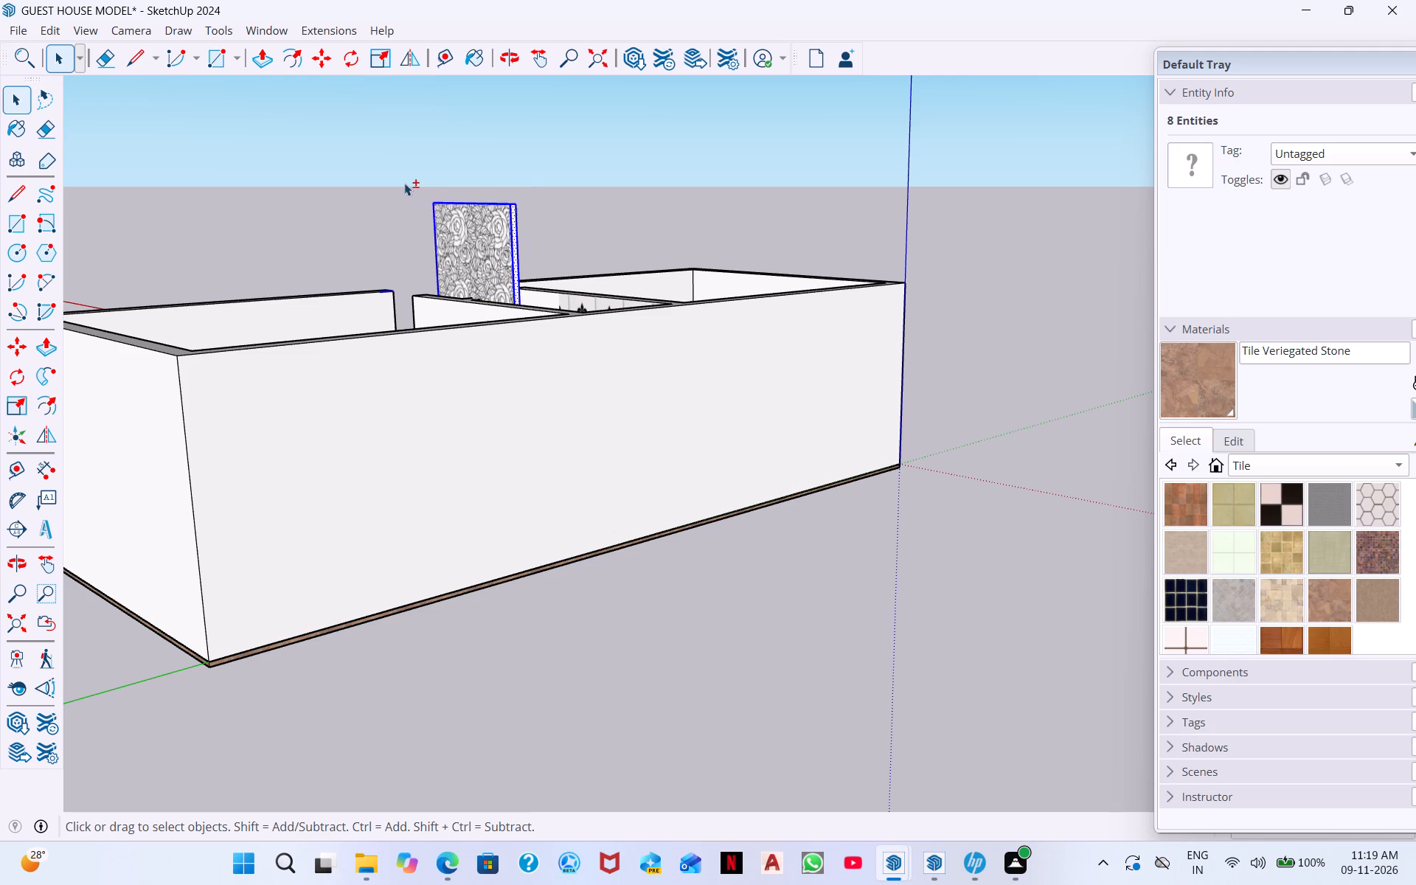
Add the panel's rose-patterned front face, its lower edge and its floral back face to the selection.
{"action": "middle_click_drag", "start_coordinate": [516, 280], "coordinate": [425, 505]}
{"action": "middle_click_drag", "start_coordinate": [508, 380], "coordinate": [342, 319]}
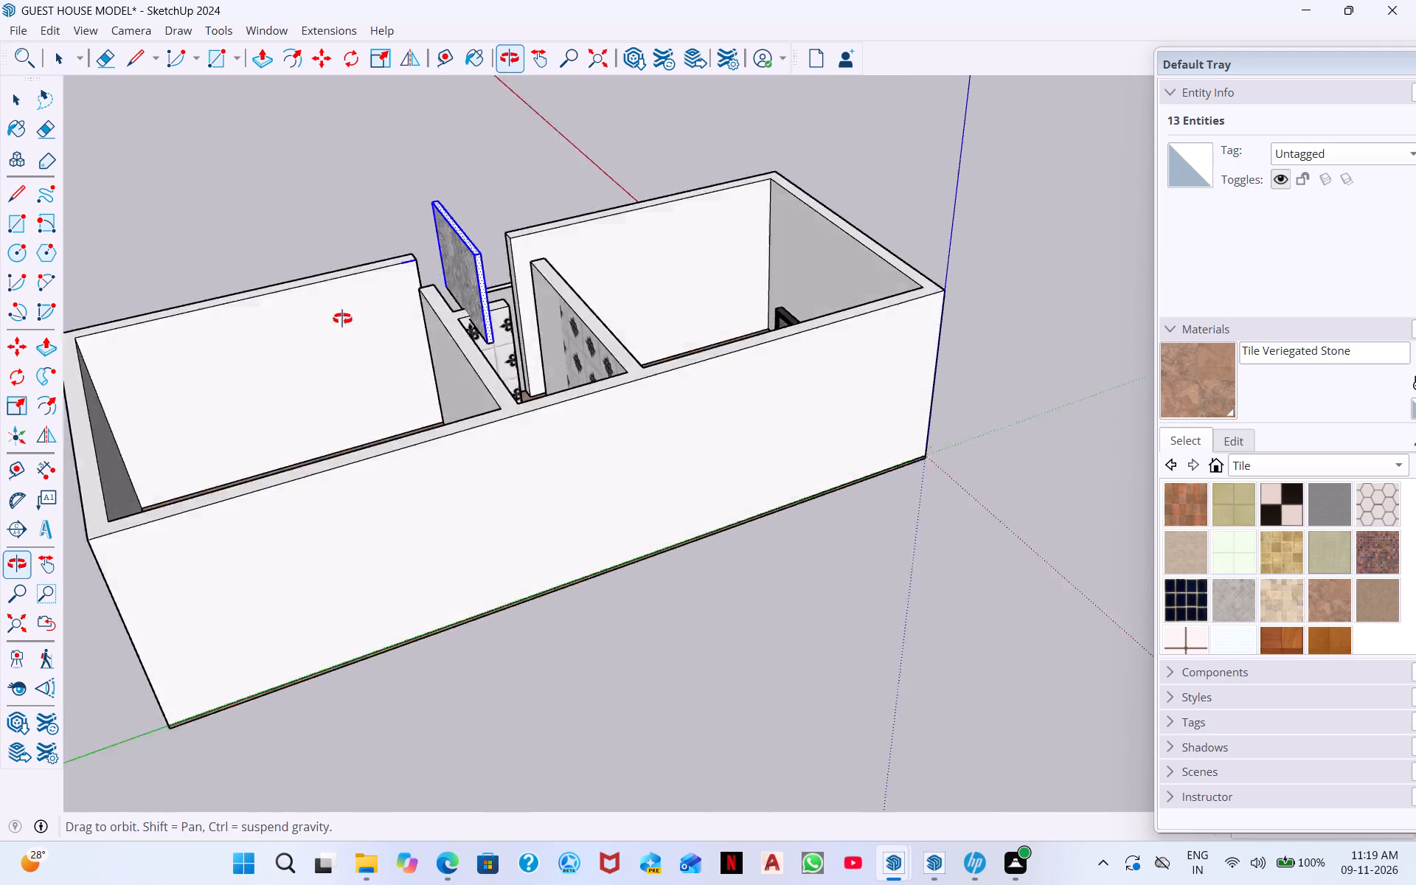
{"action": "middle_click_drag", "start_coordinate": [342, 319], "coordinate": [265, 295]}
{"action": "scroll", "coordinate": [479, 290], "scroll_direction": "up", "scroll_amount": 10}
{"action": "middle_click_drag", "start_coordinate": [558, 256], "coordinate": [226, 272]}
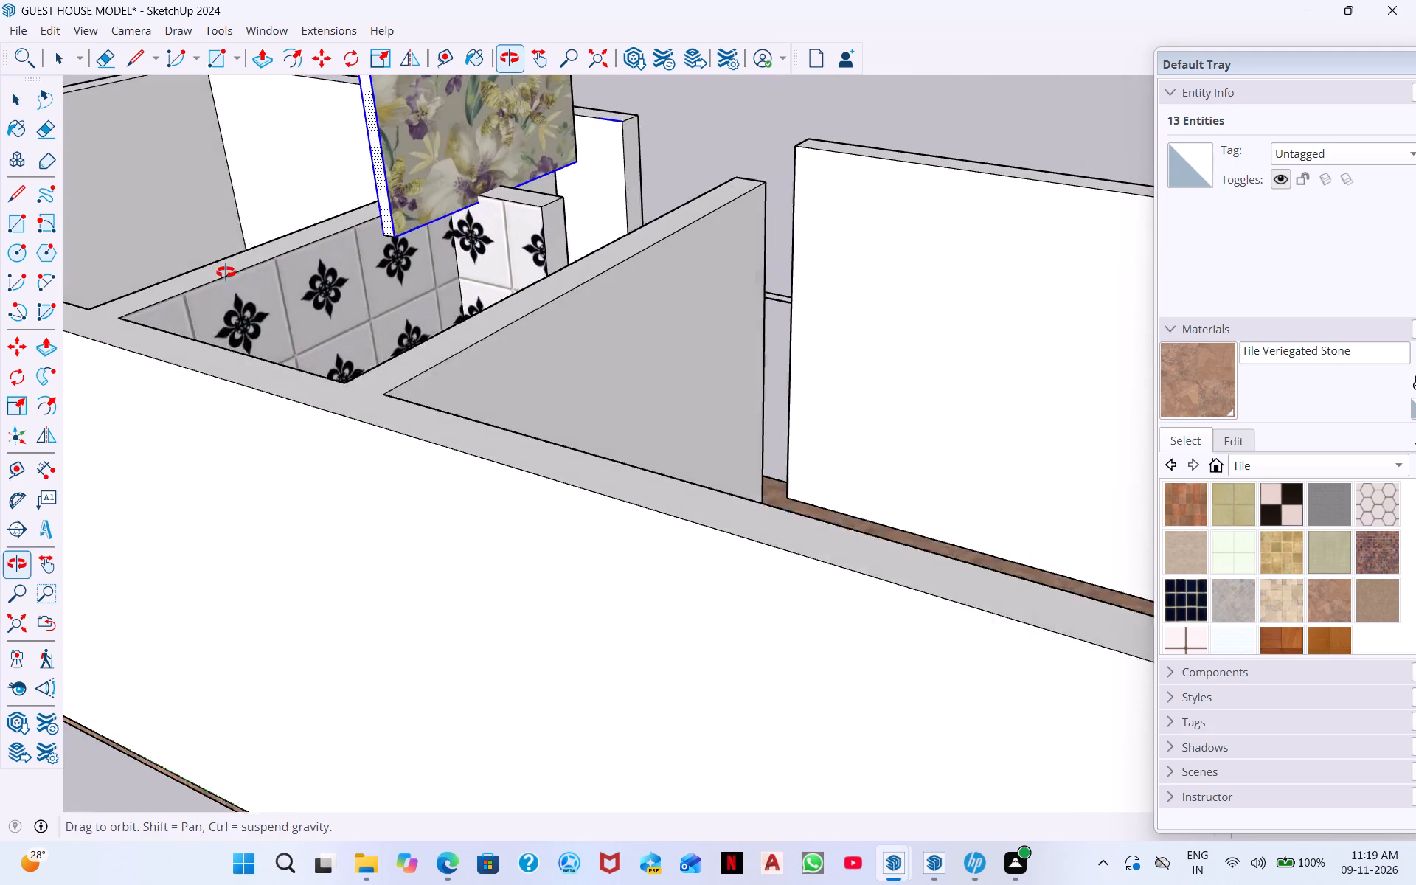
{"action": "middle_click_drag", "start_coordinate": [226, 272], "coordinate": [236, 269]}
{"action": "middle_click_drag", "start_coordinate": [470, 209], "coordinate": [476, 350]}
{"action": "middle_click_drag", "start_coordinate": [463, 277], "coordinate": [642, 384]}
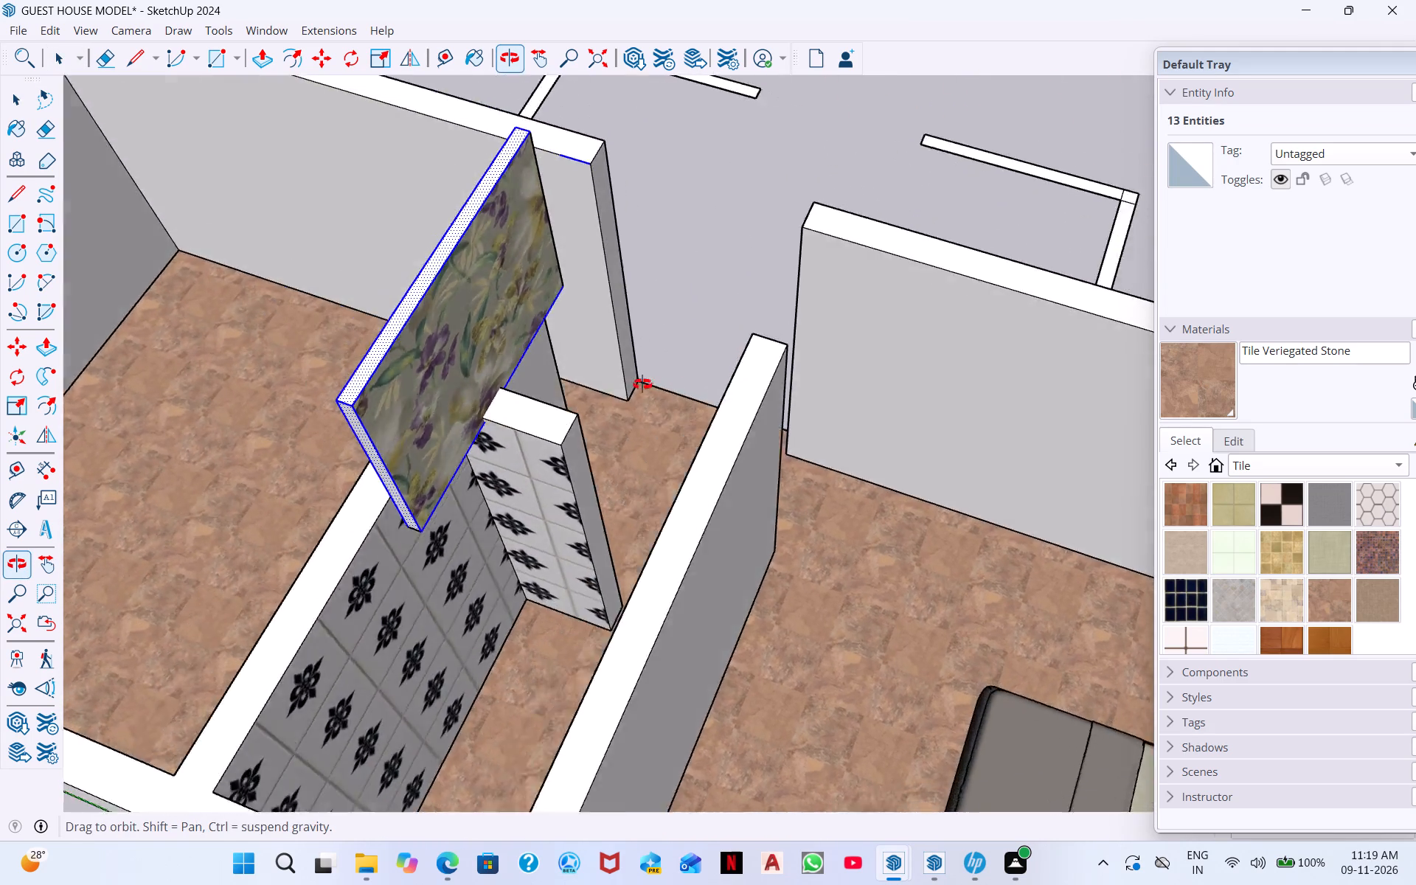
{"action": "middle_click_drag", "start_coordinate": [642, 384], "coordinate": [701, 361]}
{"action": "middle_click_drag", "start_coordinate": [463, 406], "coordinate": [898, 358]}
{"action": "middle_click_drag", "start_coordinate": [834, 395], "coordinate": [940, 244]}
{"action": "middle_click_drag", "start_coordinate": [852, 379], "coordinate": [867, 312]}
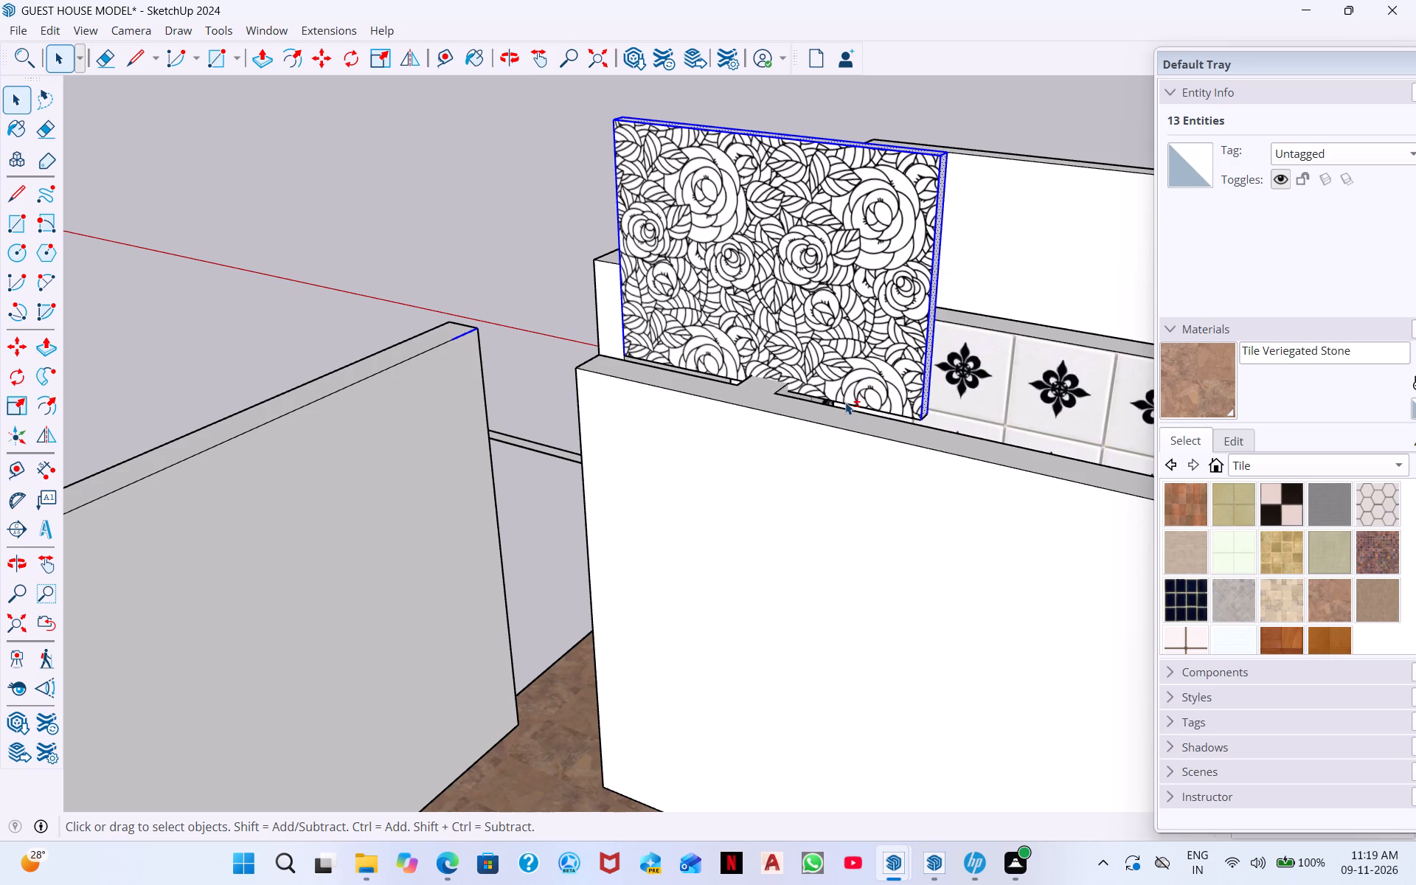
{"action": "left_click", "coordinate": [845, 402], "text": "shift"}
{"action": "left_click", "coordinate": [794, 322], "text": "shift"}
{"action": "middle_click_drag", "start_coordinate": [906, 318], "coordinate": [648, 403], "text": "shift"}
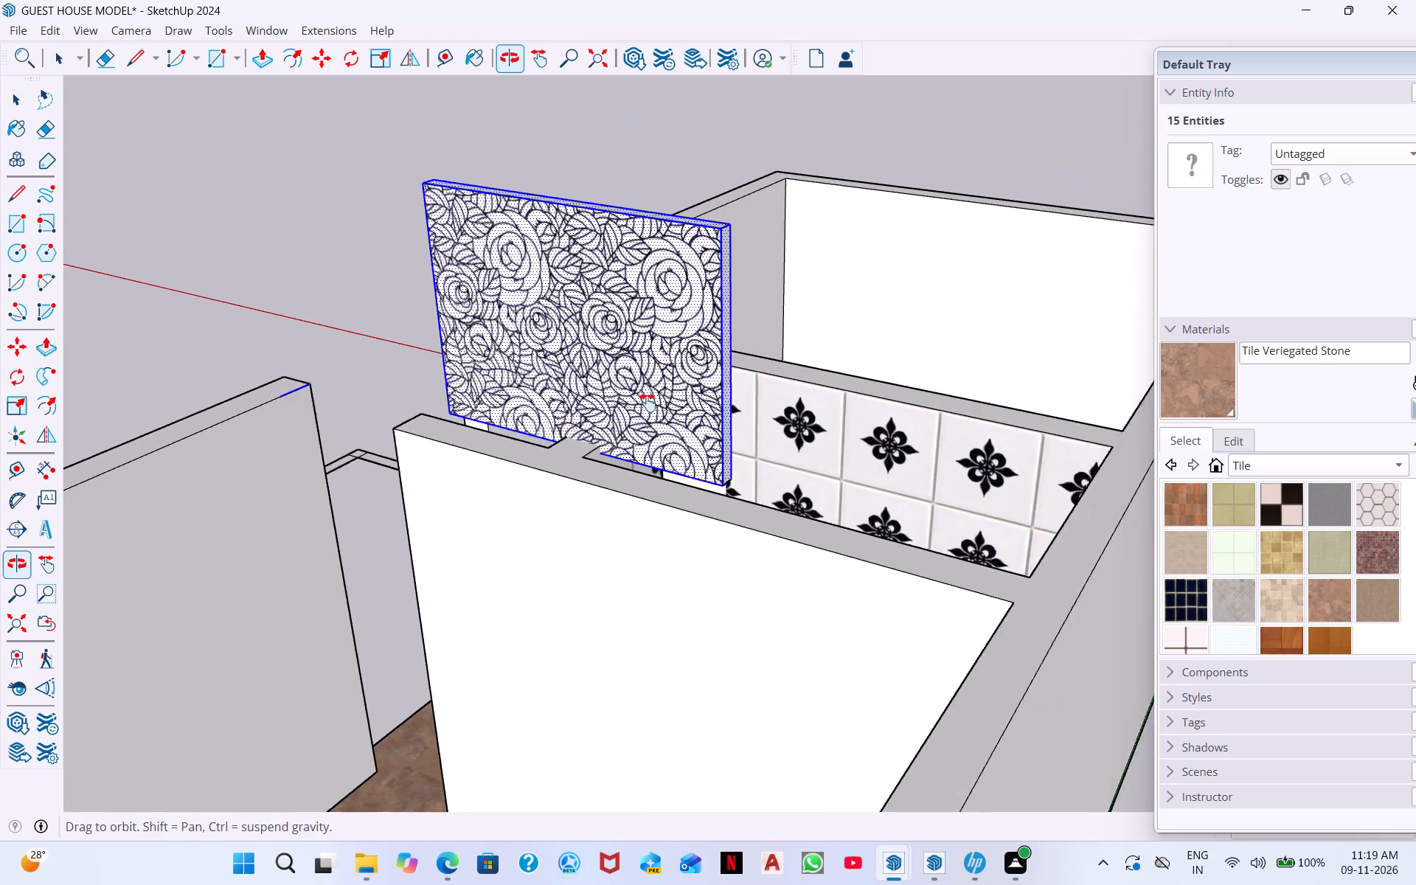
{"action": "middle_click_drag", "start_coordinate": [648, 403], "coordinate": [533, 443], "text": "shift"}
{"action": "middle_click_drag", "start_coordinate": [563, 433], "coordinate": [530, 449], "text": "shift"}
{"action": "middle_click_drag", "start_coordinate": [594, 476], "coordinate": [135, 496]}
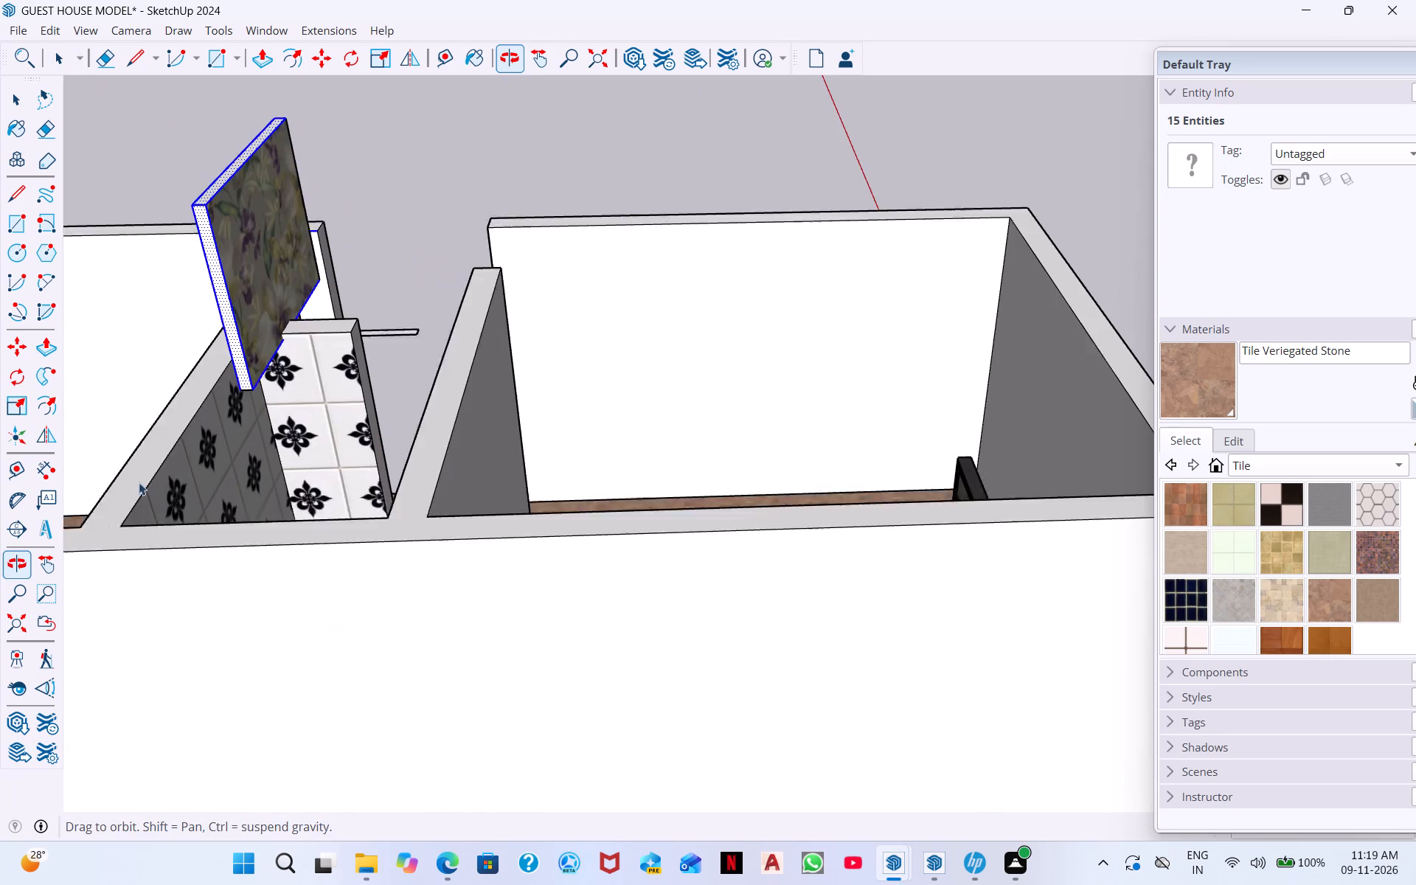
{"action": "left_click", "coordinate": [285, 264], "text": "shift"}
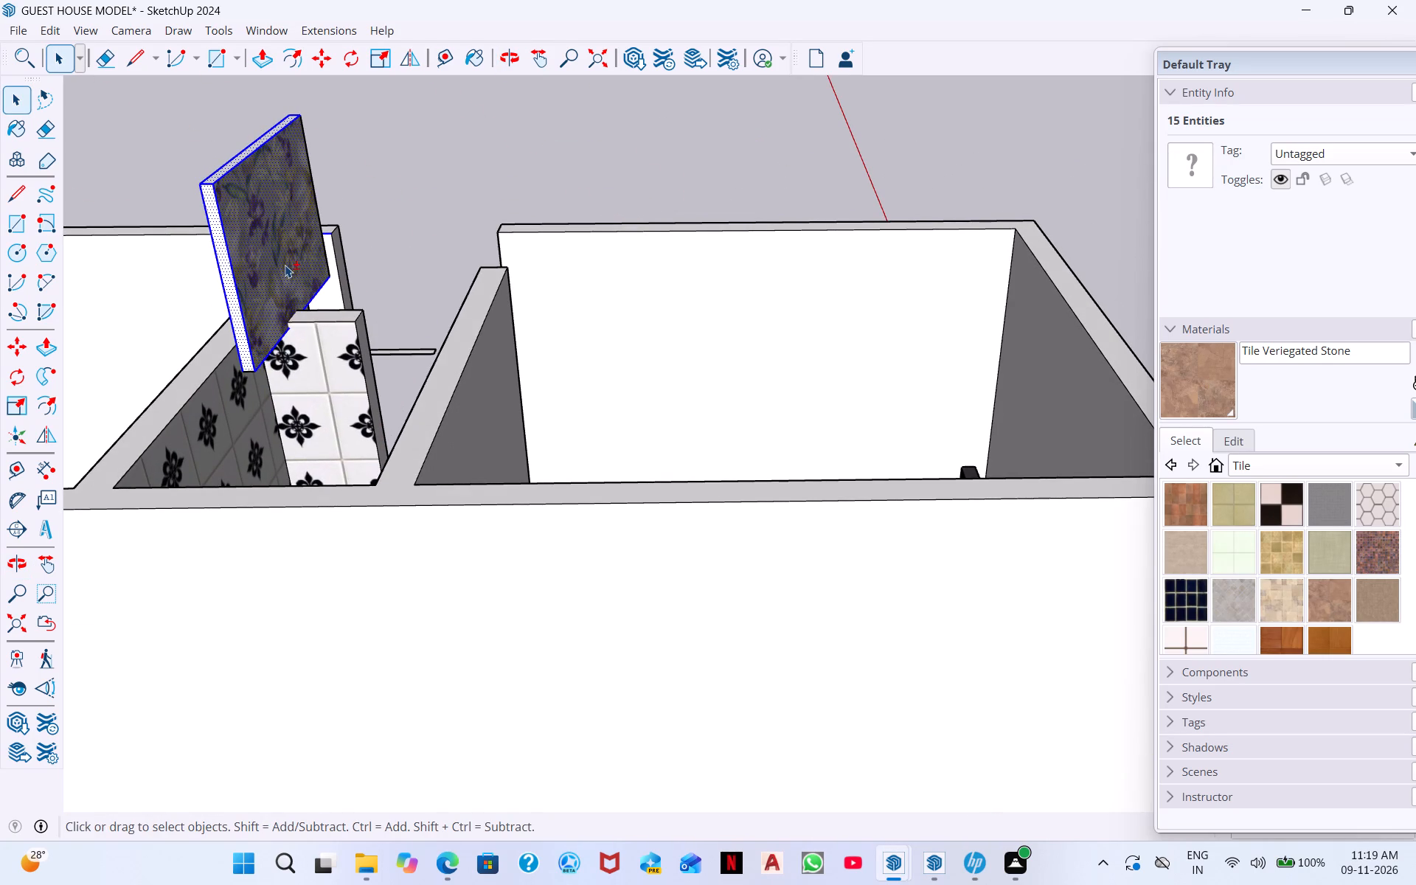
Add the panel's narrow end face to the selection and deselect the stray edge on top of the nearby wall.
{"action": "middle_click_drag", "start_coordinate": [317, 284], "coordinate": [187, 368], "text": "shift"}
{"action": "middle_click_drag", "start_coordinate": [176, 403], "coordinate": [204, 288], "text": "shift"}
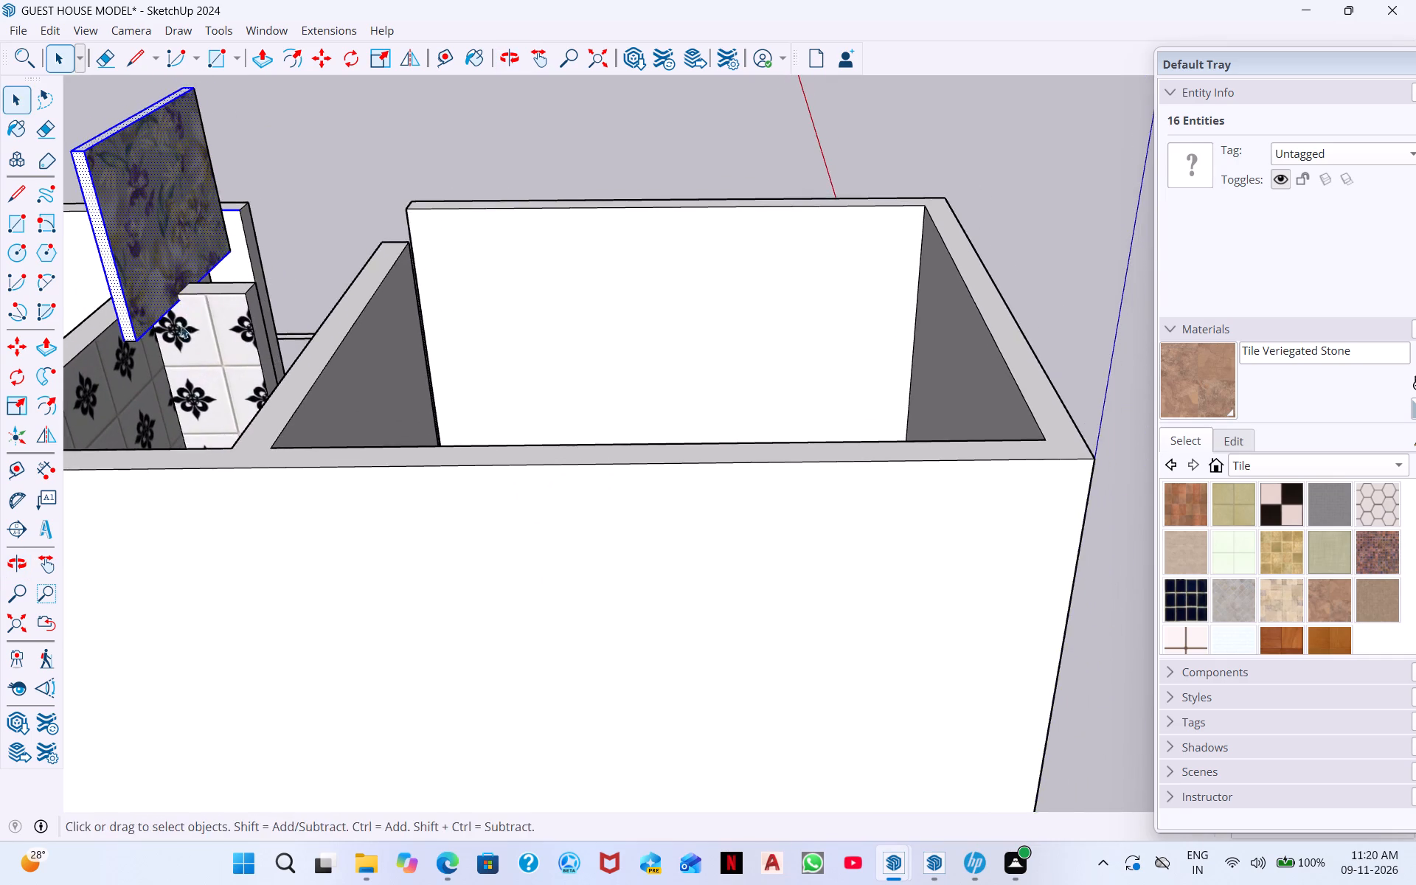
{"action": "middle_click_drag", "start_coordinate": [182, 330], "coordinate": [588, 456]}
{"action": "middle_click_drag", "start_coordinate": [338, 495], "coordinate": [697, 461]}
{"action": "middle_click_drag", "start_coordinate": [680, 636], "coordinate": [976, 564]}
{"action": "scroll", "coordinate": [972, 589], "scroll_direction": "down", "scroll_amount": 1}
{"action": "middle_click_drag", "start_coordinate": [972, 589], "coordinate": [1135, 546]}
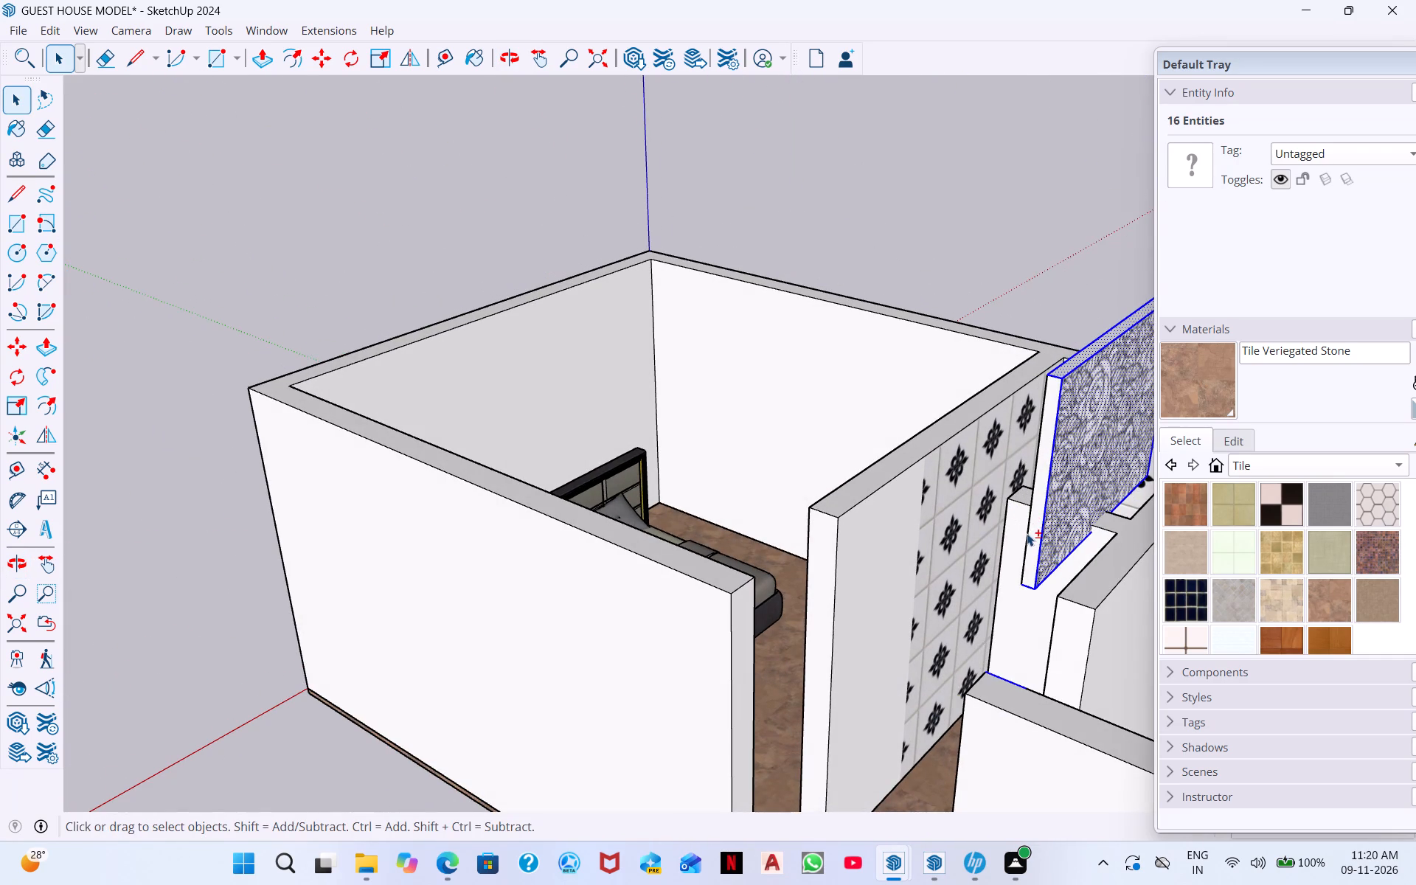
{"action": "left_click", "coordinate": [1027, 533], "text": "shift"}
{"action": "double_click", "coordinate": [1013, 682], "text": "shift"}
{"action": "left_click", "coordinate": [1013, 606], "text": "shift"}
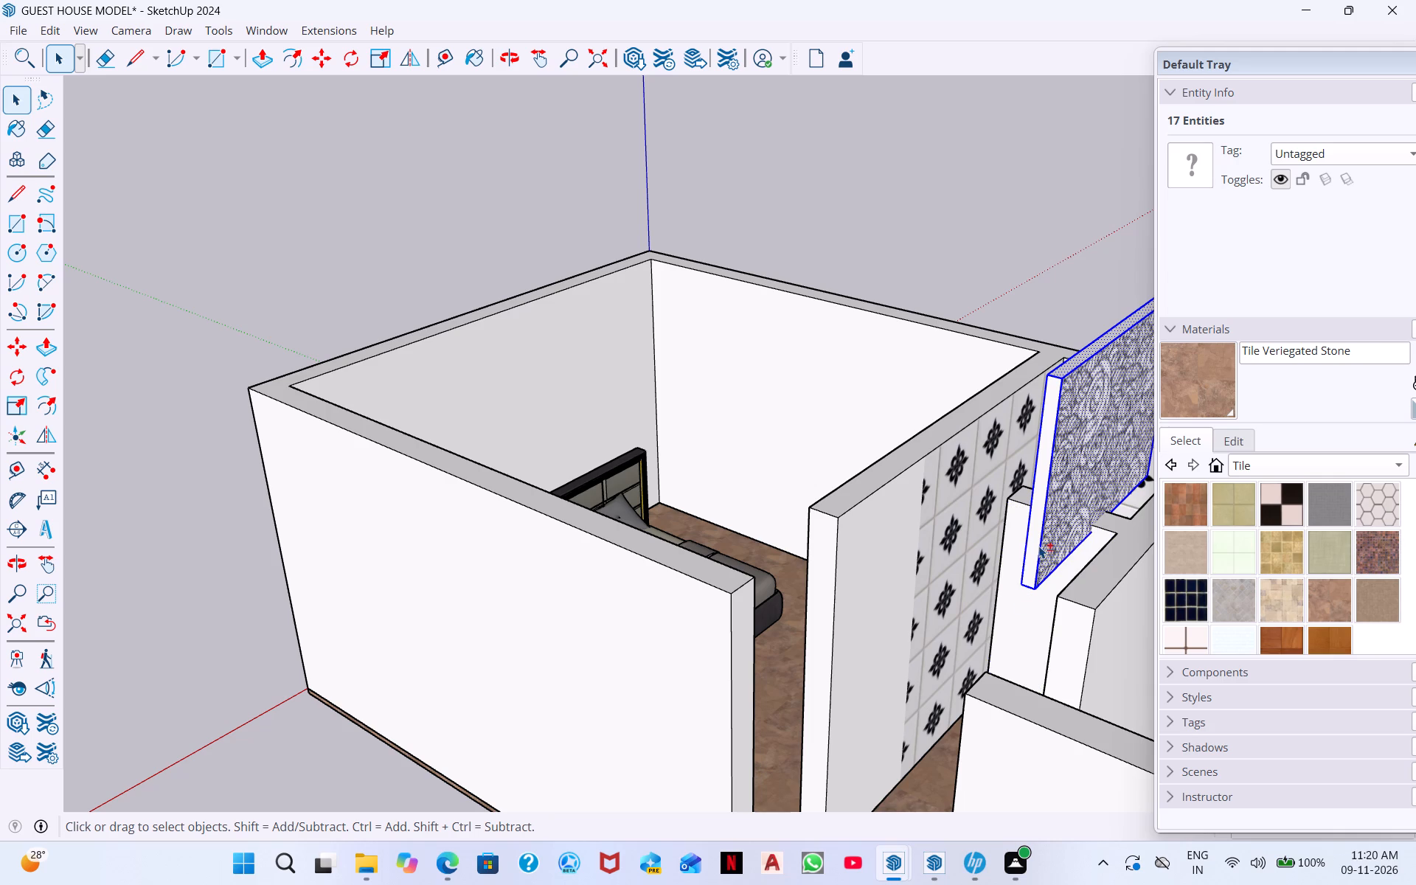
Move the selected rose panel by its upper end corner from above the bathroom wall towards the top corner of the bedroom partition wall.
{"action": "middle_click_drag", "start_coordinate": [1038, 544], "coordinate": [1111, 557], "text": "shift"}
{"action": "middle_click_drag", "start_coordinate": [1092, 561], "coordinate": [1184, 536]}
{"action": "scroll", "coordinate": [1127, 523], "scroll_direction": "up", "scroll_amount": 2}
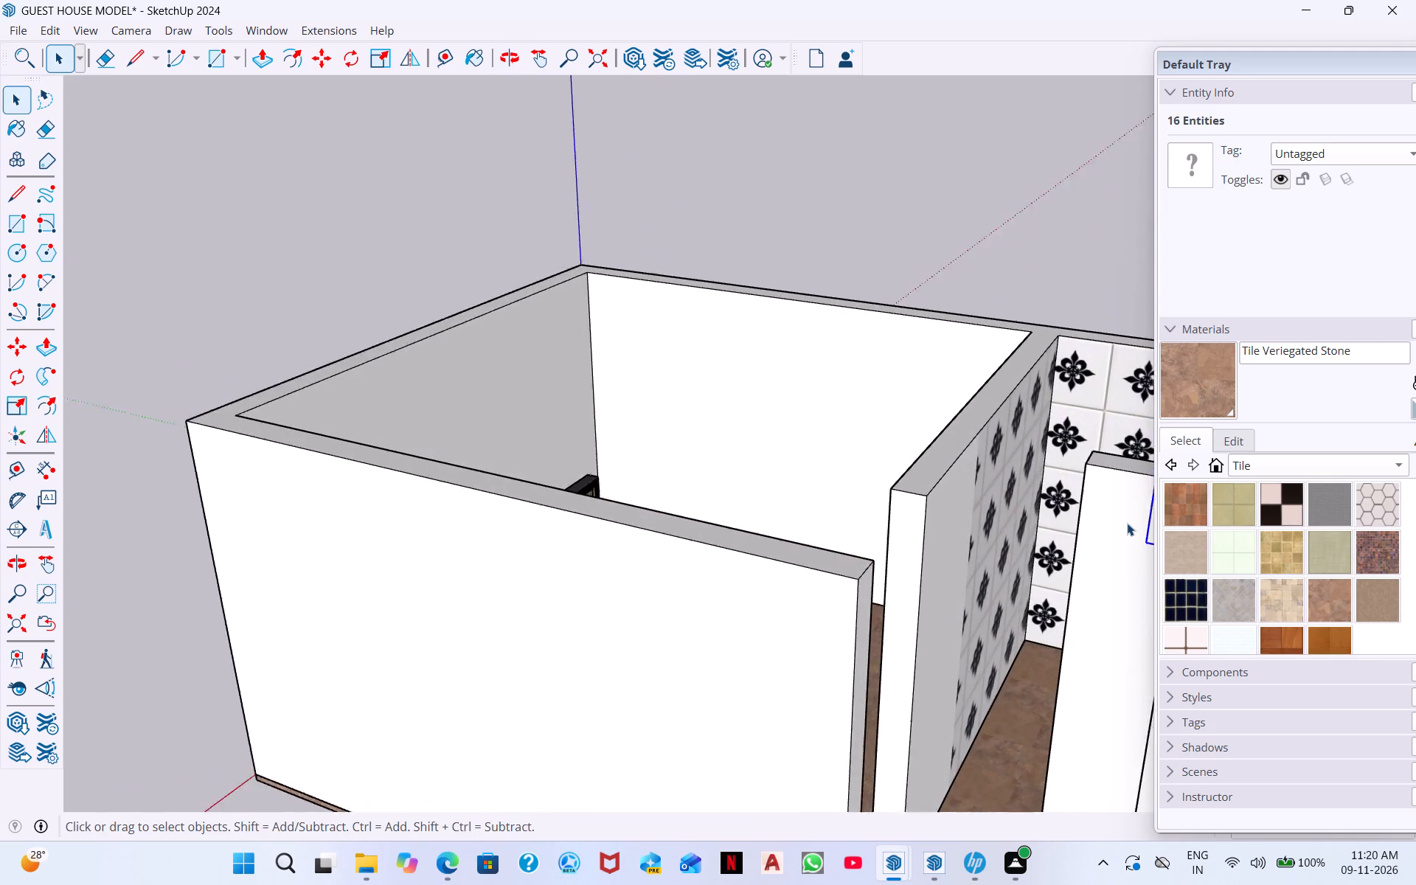
{"action": "scroll", "coordinate": [1127, 523], "scroll_direction": "up", "scroll_amount": 3}
{"action": "scroll", "coordinate": [1108, 496], "scroll_direction": "down", "scroll_amount": 9}
{"action": "middle_click_drag", "start_coordinate": [1040, 475], "coordinate": [1415, 518]}
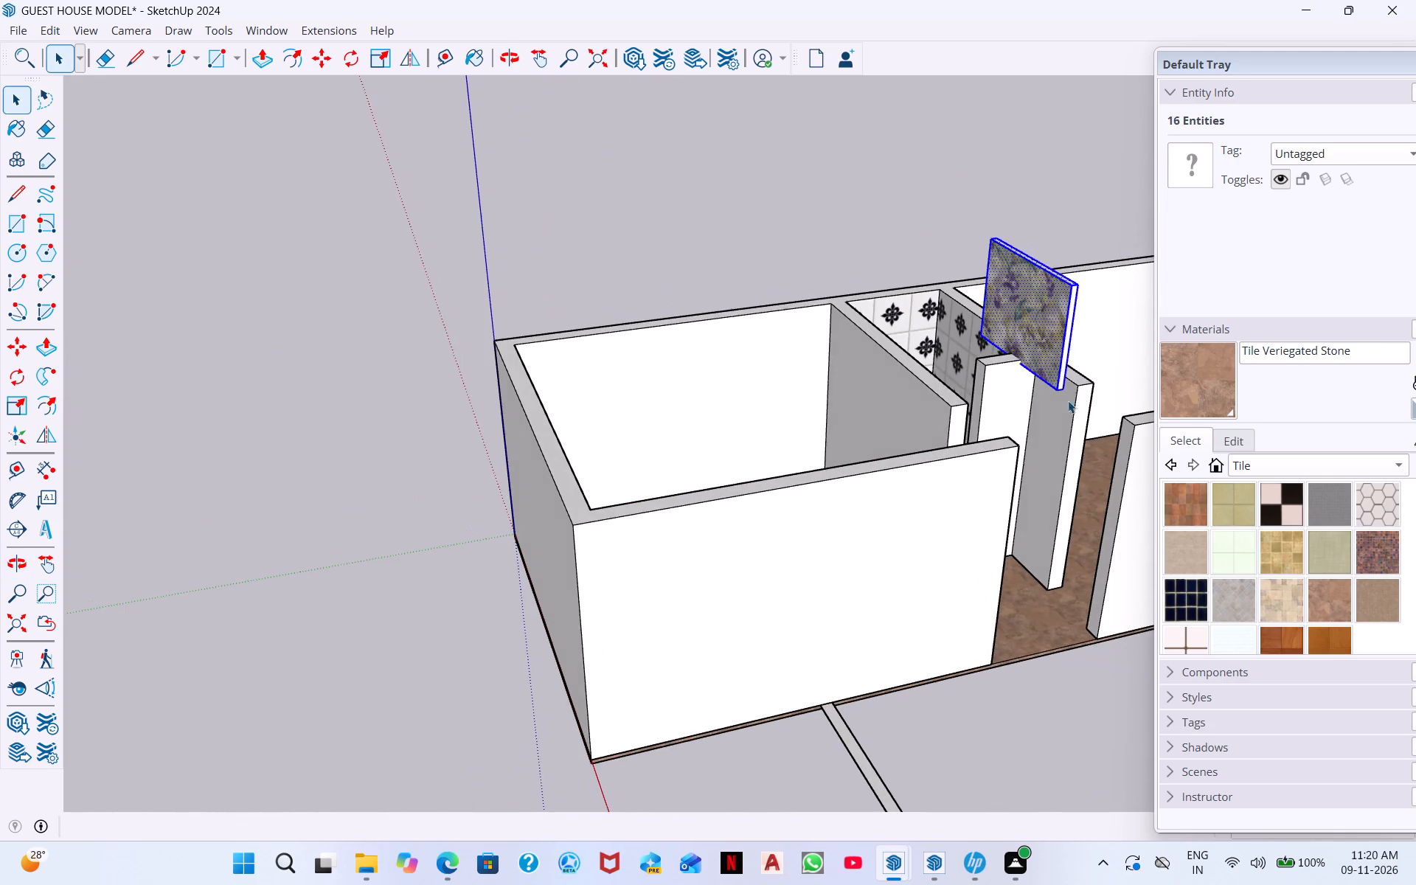
{"action": "middle_click_drag", "start_coordinate": [1007, 353], "coordinate": [592, 252]}
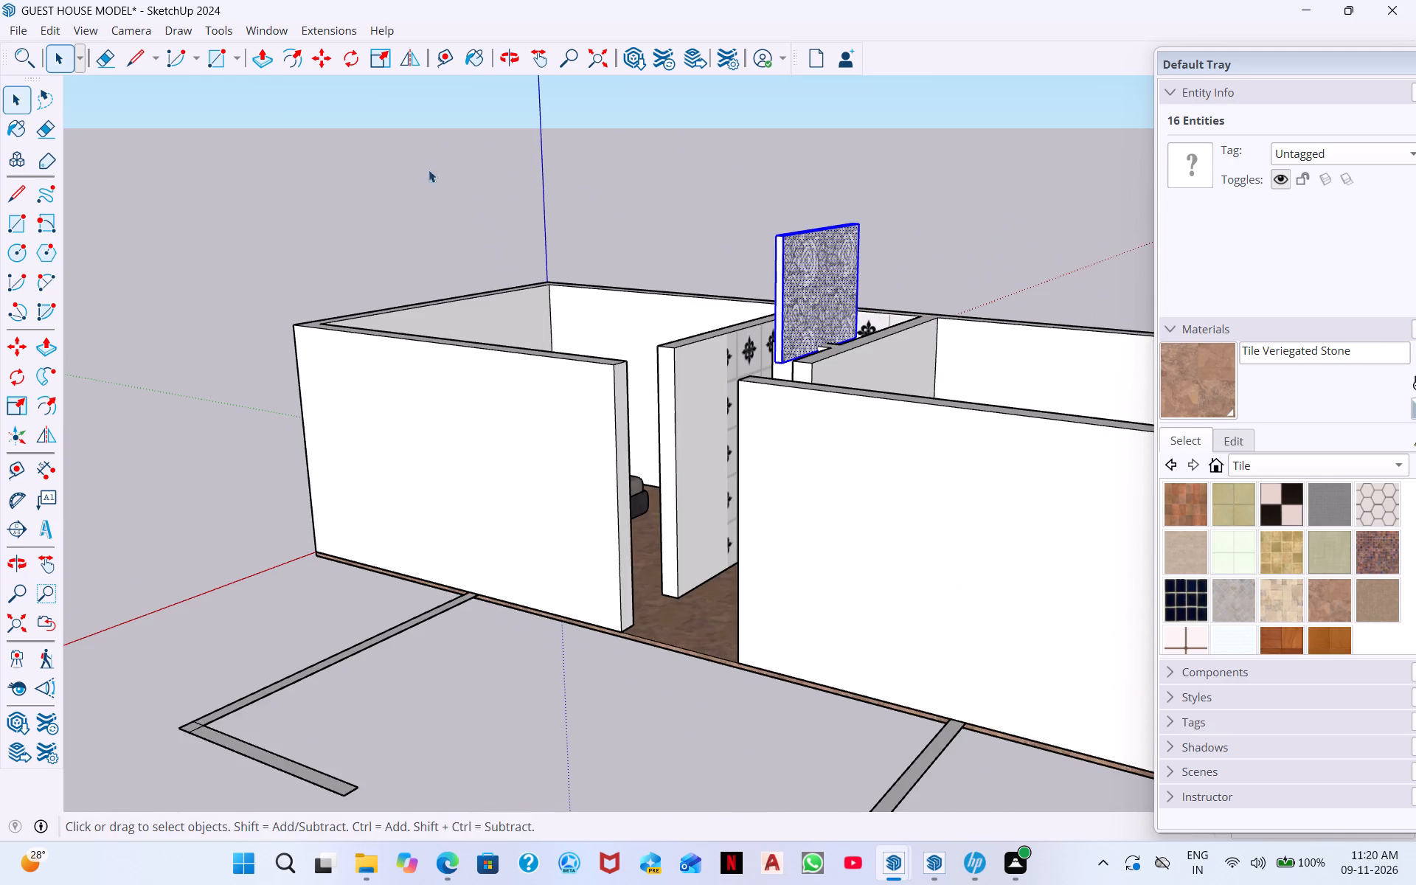
{"action": "left_click", "coordinate": [327, 55]}
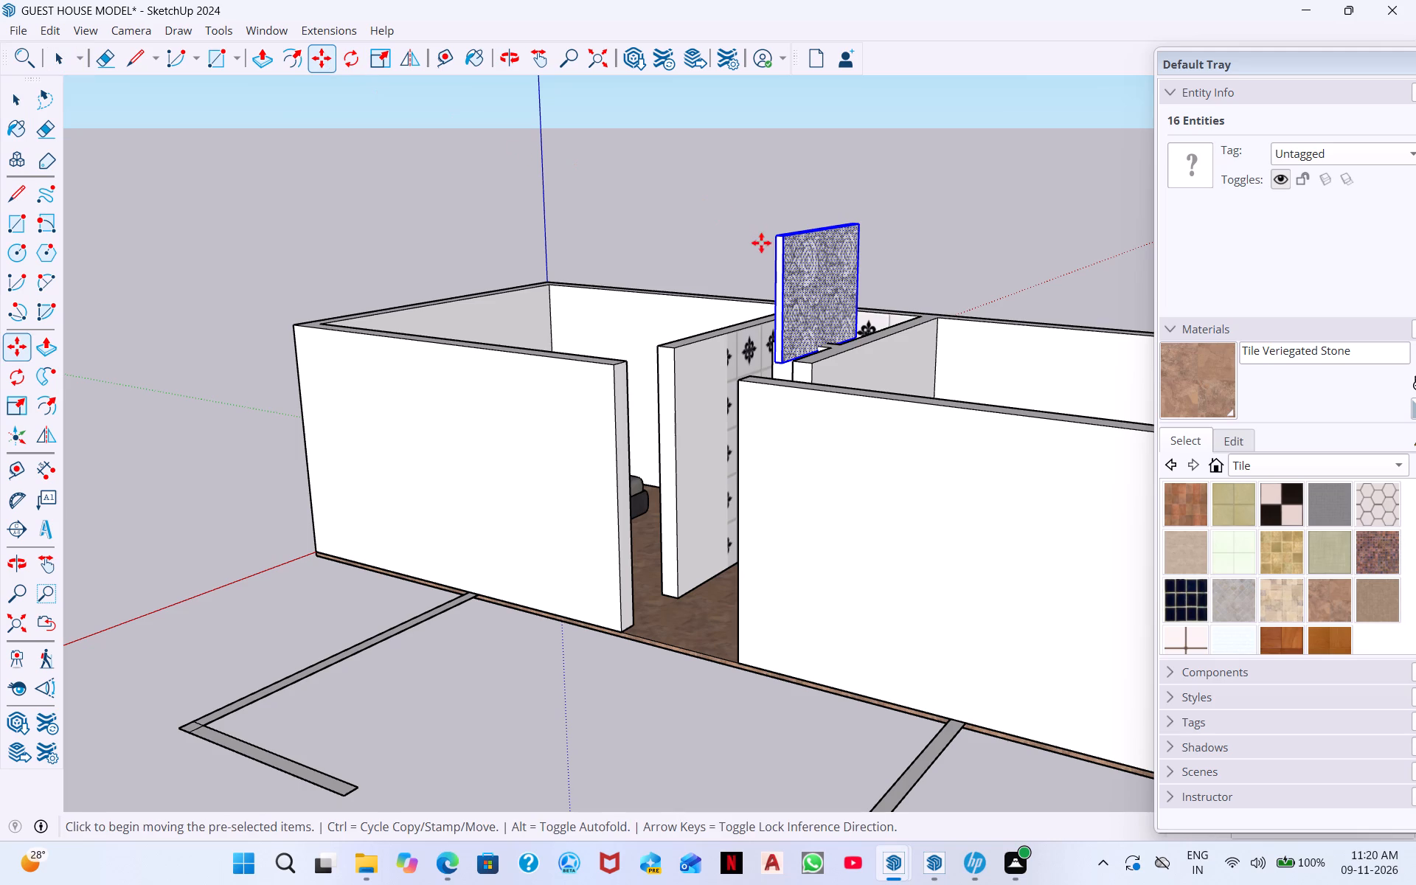
{"action": "scroll", "coordinate": [765, 244], "scroll_direction": "up", "scroll_amount": 7}
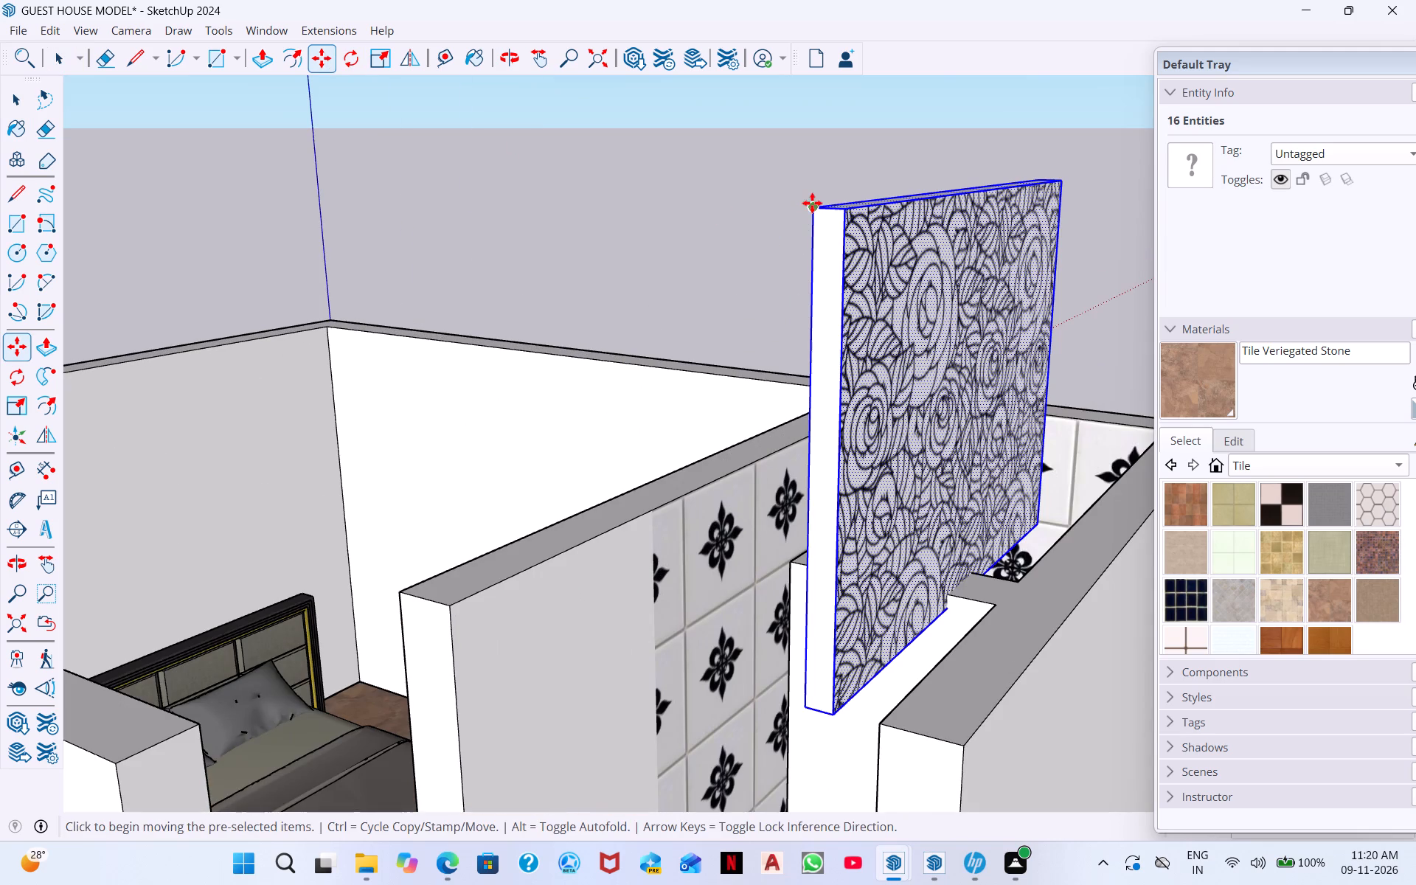
{"action": "left_click", "coordinate": [812, 209]}
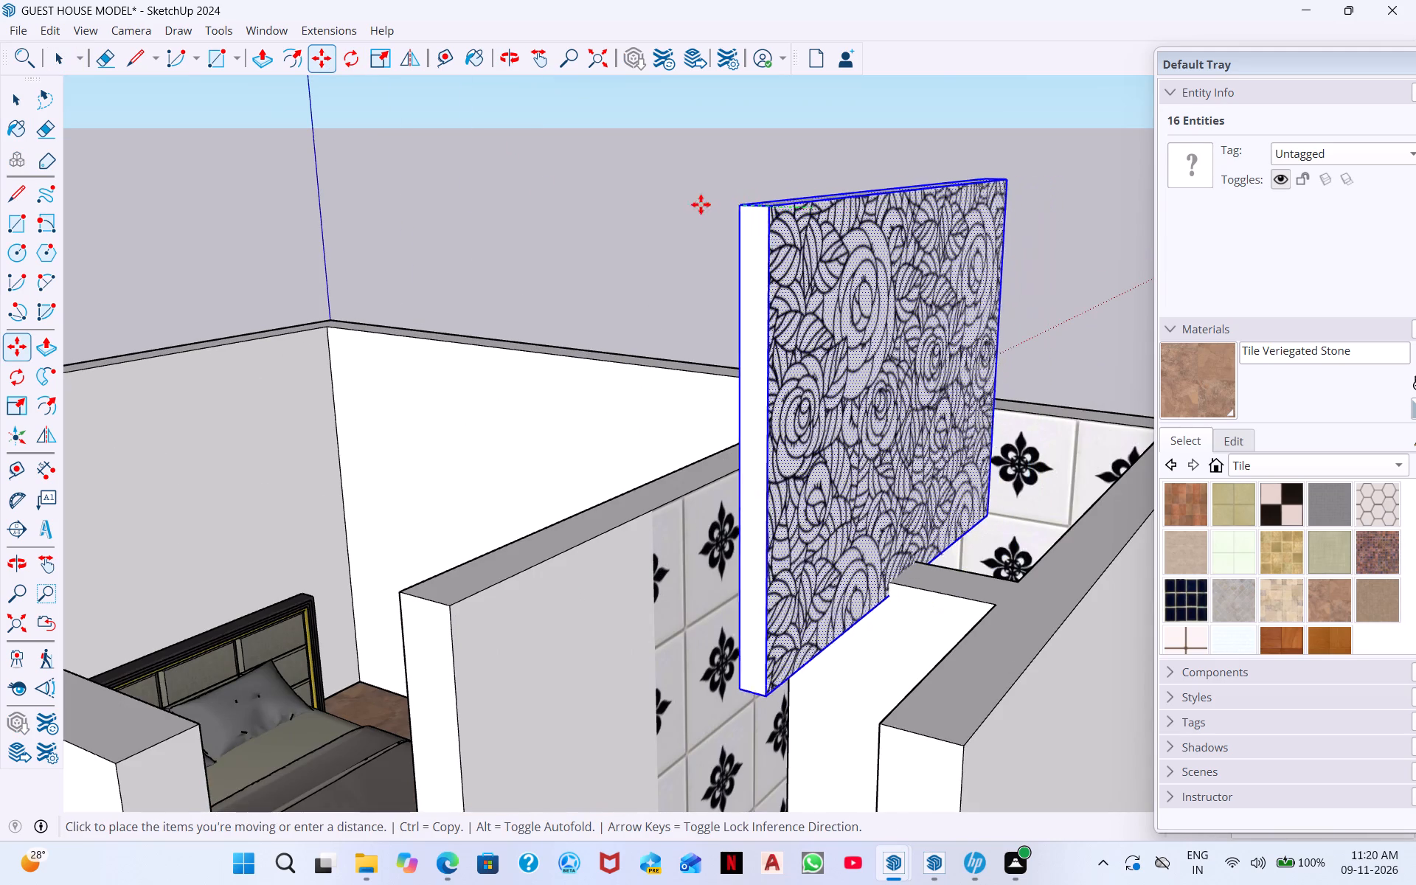
{"action": "scroll", "coordinate": [324, 241], "scroll_direction": "down", "scroll_amount": 14}
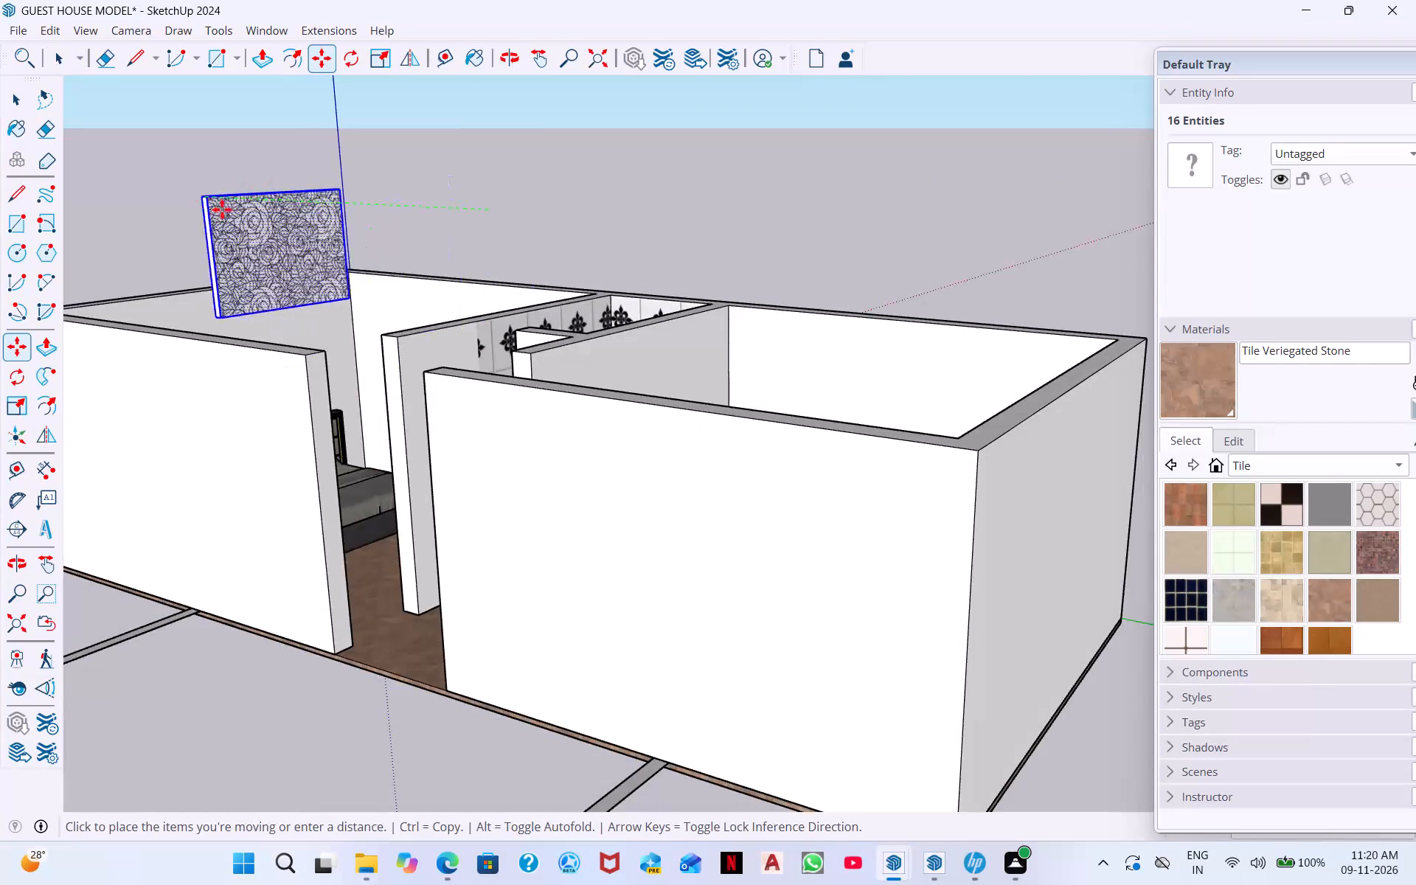
{"action": "scroll", "coordinate": [324, 200], "scroll_direction": "down", "scroll_amount": 4}
{"action": "middle_click_drag", "start_coordinate": [468, 155], "coordinate": [165, 513]}
{"action": "middle_click_drag", "start_coordinate": [536, 188], "coordinate": [536, 237]}
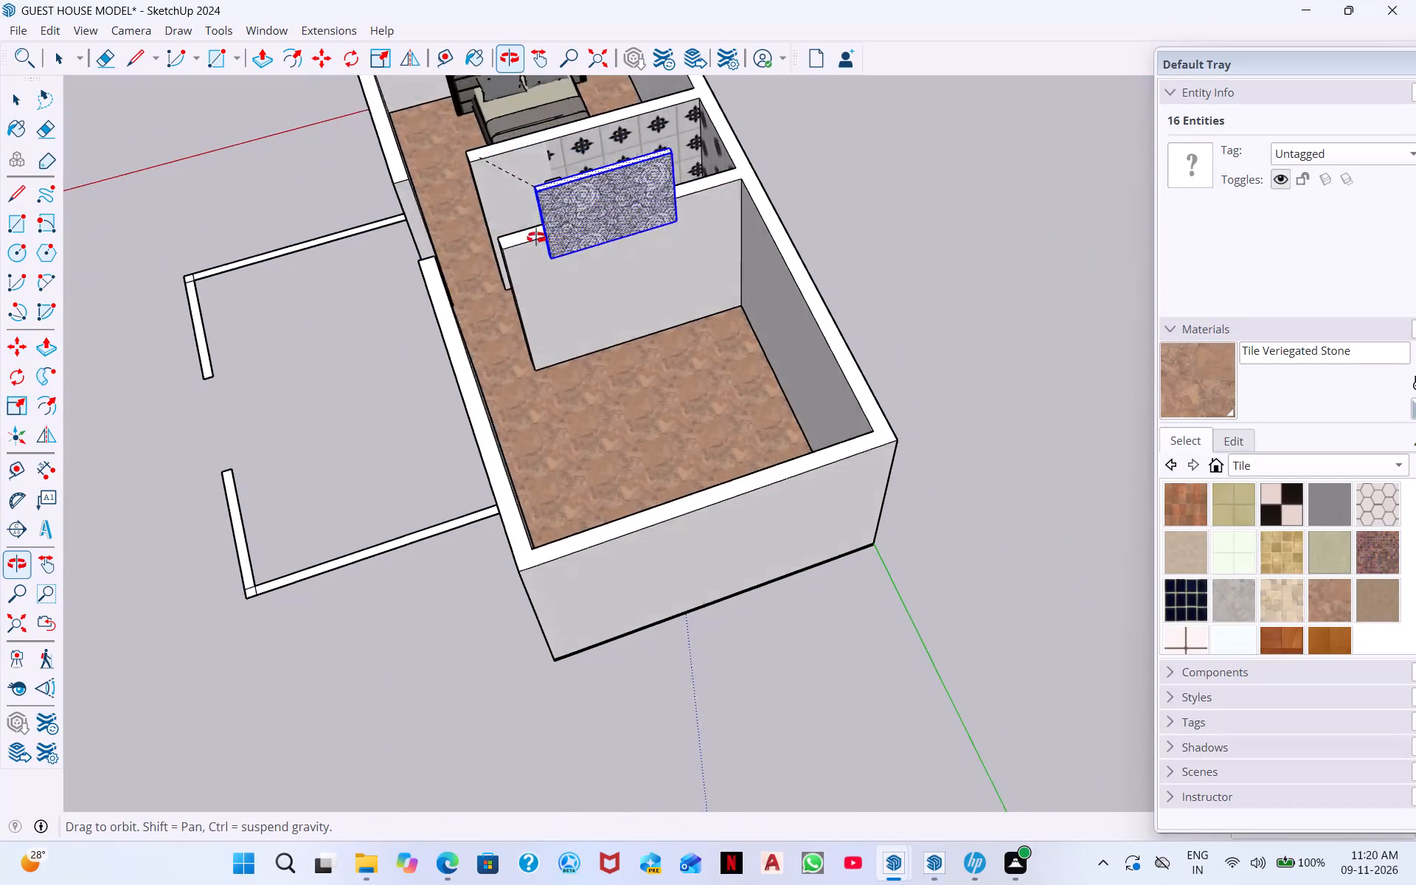
{"action": "middle_click_drag", "start_coordinate": [536, 237], "coordinate": [456, 0]}
{"action": "scroll", "coordinate": [532, 166], "scroll_direction": "up", "scroll_amount": 5}
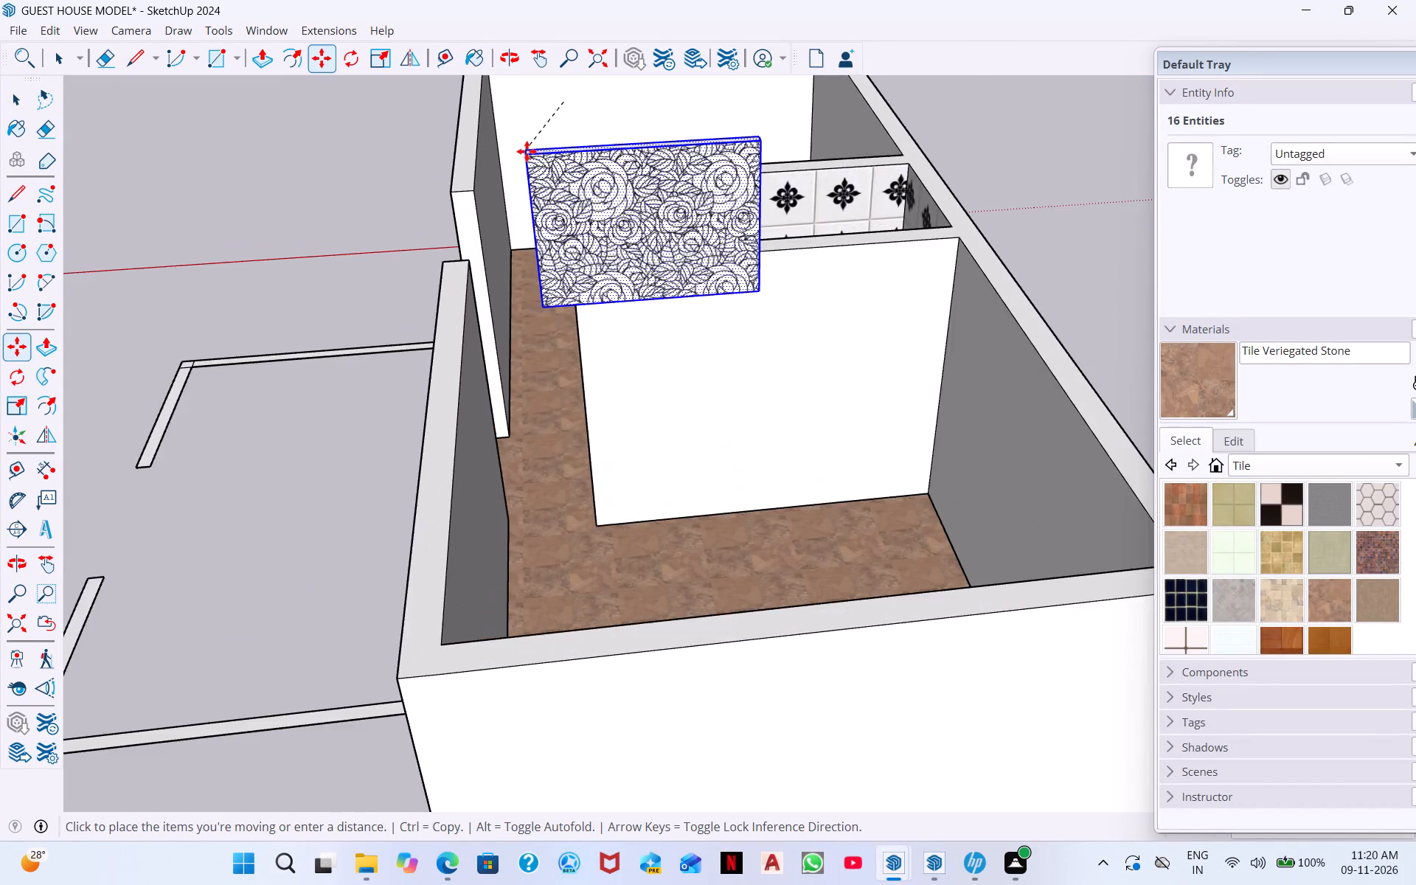
{"action": "scroll", "coordinate": [526, 151], "scroll_direction": "up", "scroll_amount": 6}
{"action": "middle_click_drag", "start_coordinate": [539, 134], "coordinate": [582, 0]}
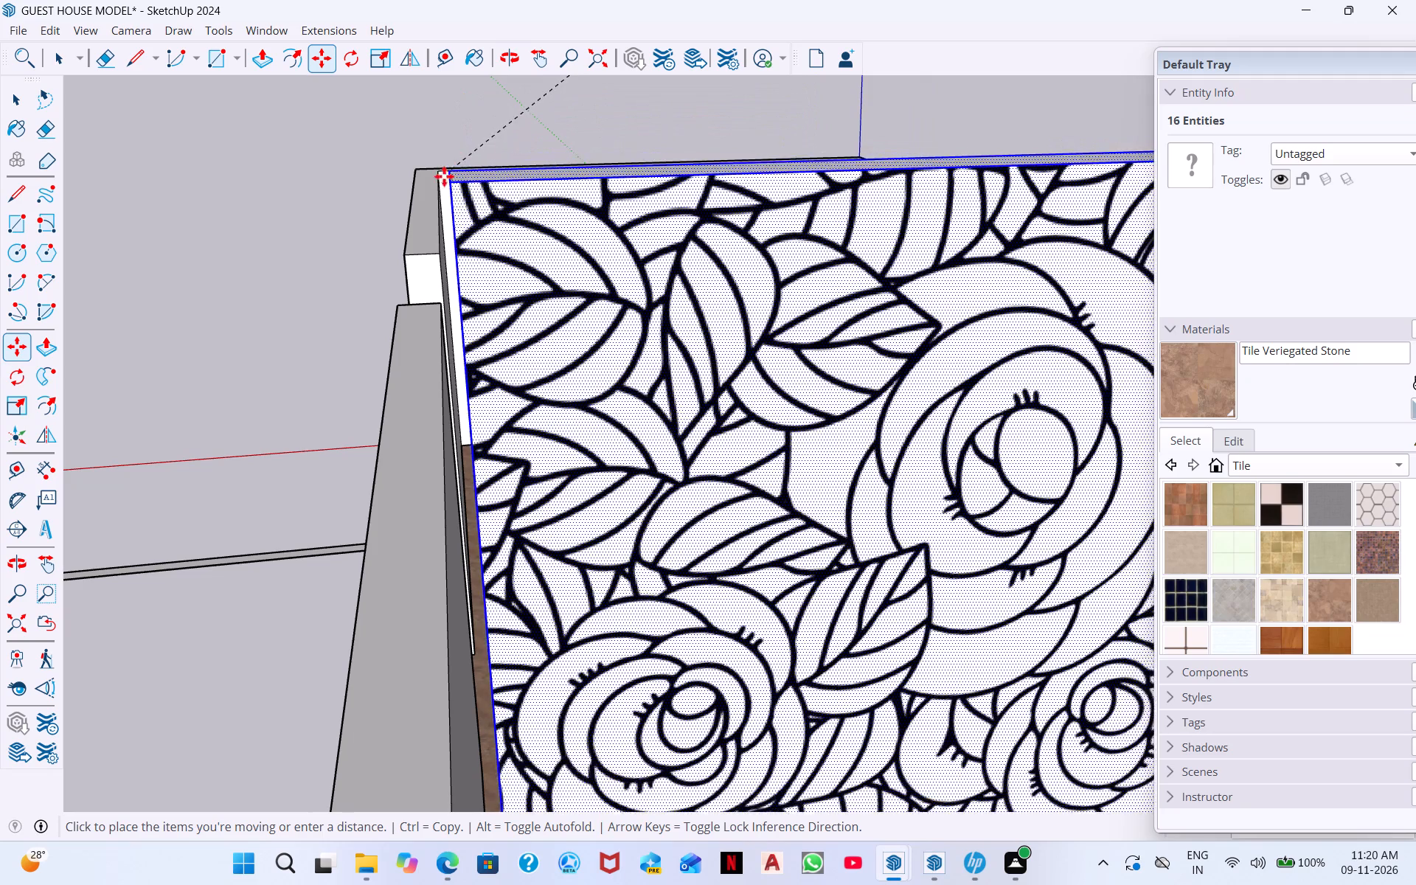
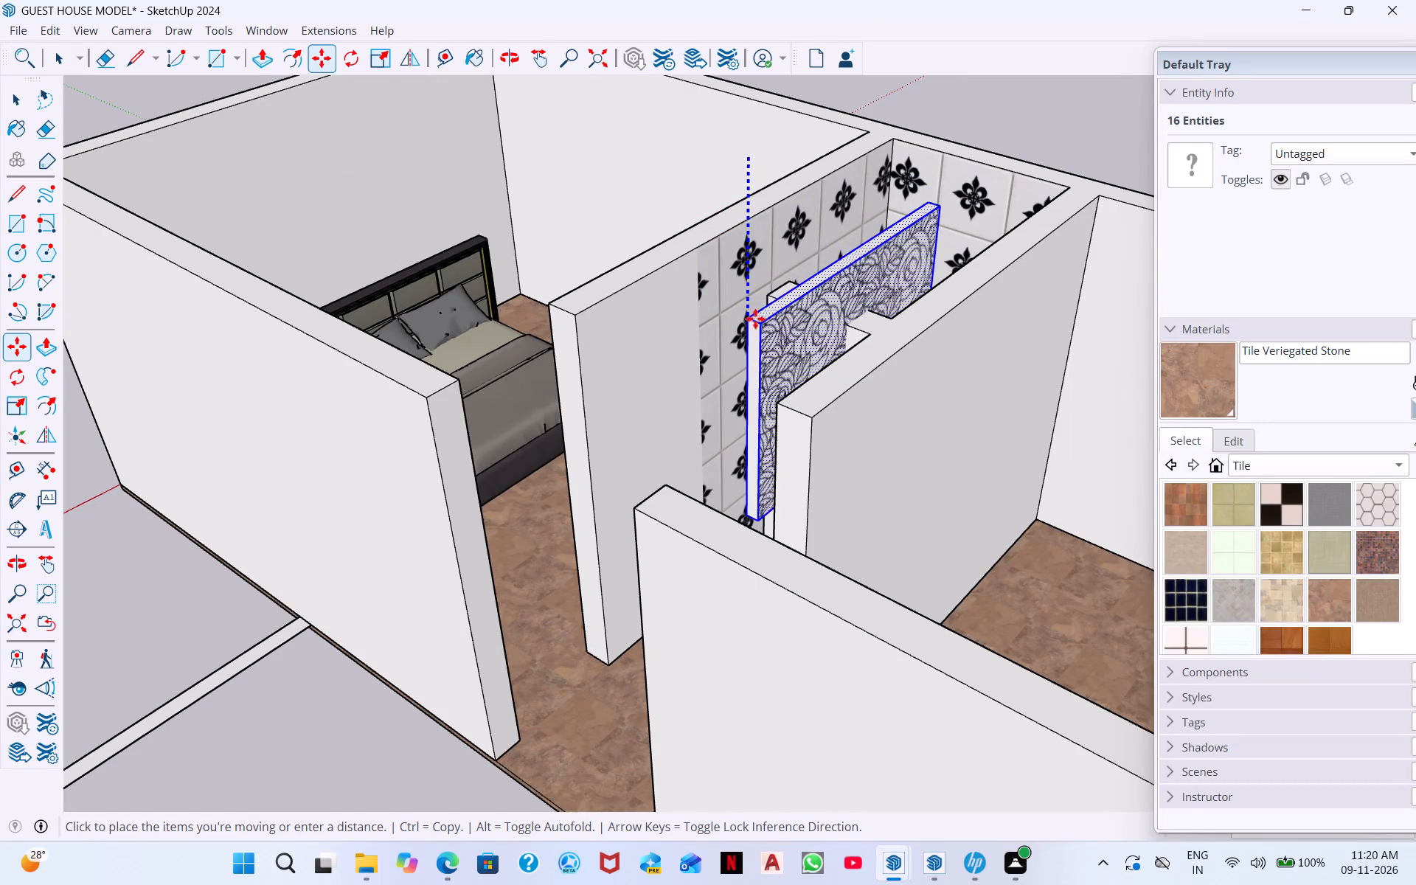
Move the selected rose panel by its upper end corner from the bathroom wall into the bedroom, above the bed.
{"action": "left_click", "coordinate": [755, 319]}
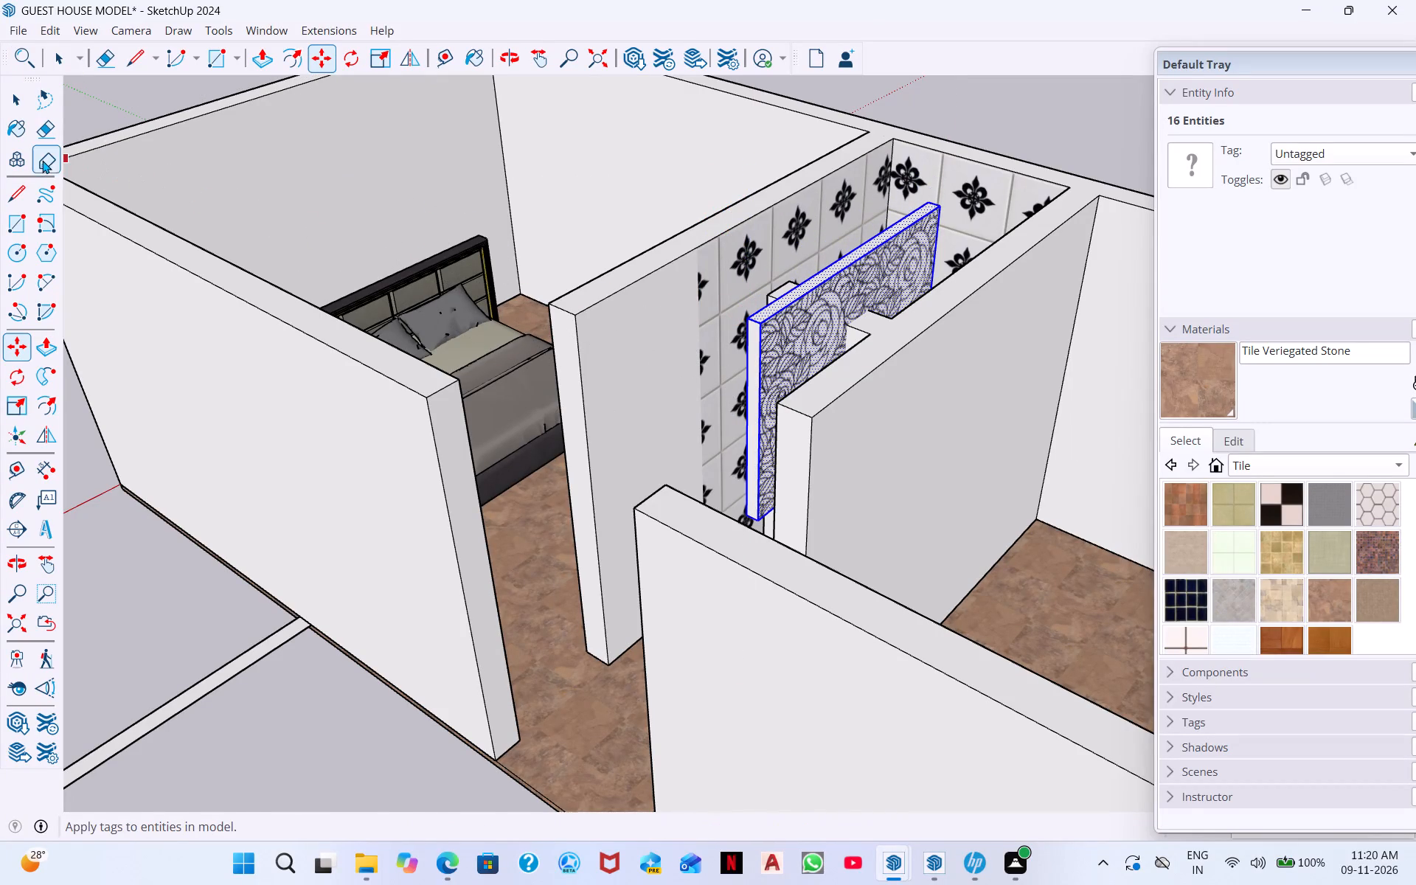
{"action": "scroll", "coordinate": [386, 167], "scroll_direction": "down", "scroll_amount": 6}
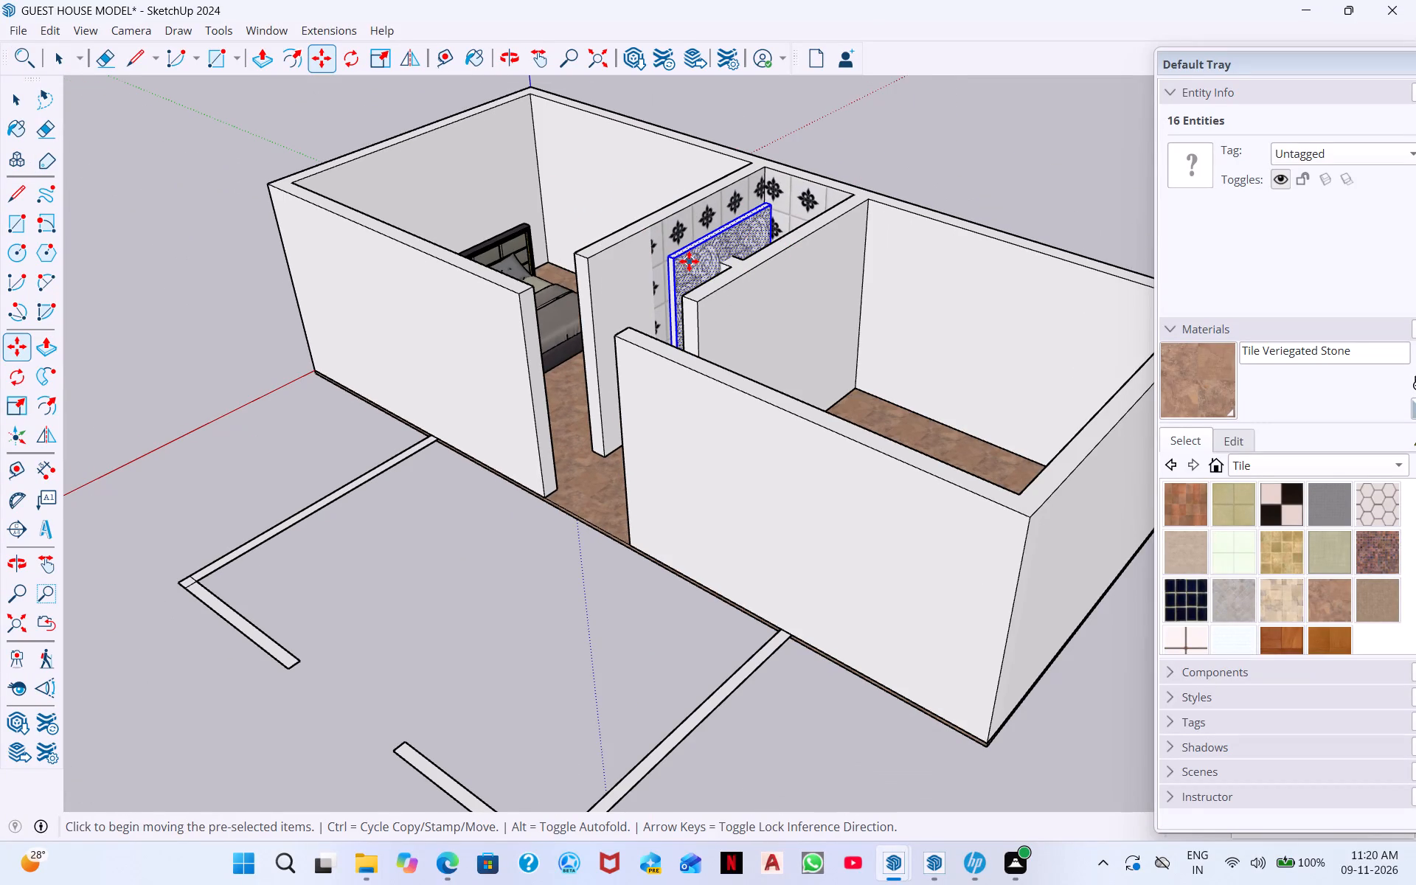
{"action": "scroll", "coordinate": [670, 261], "scroll_direction": "up", "scroll_amount": 6}
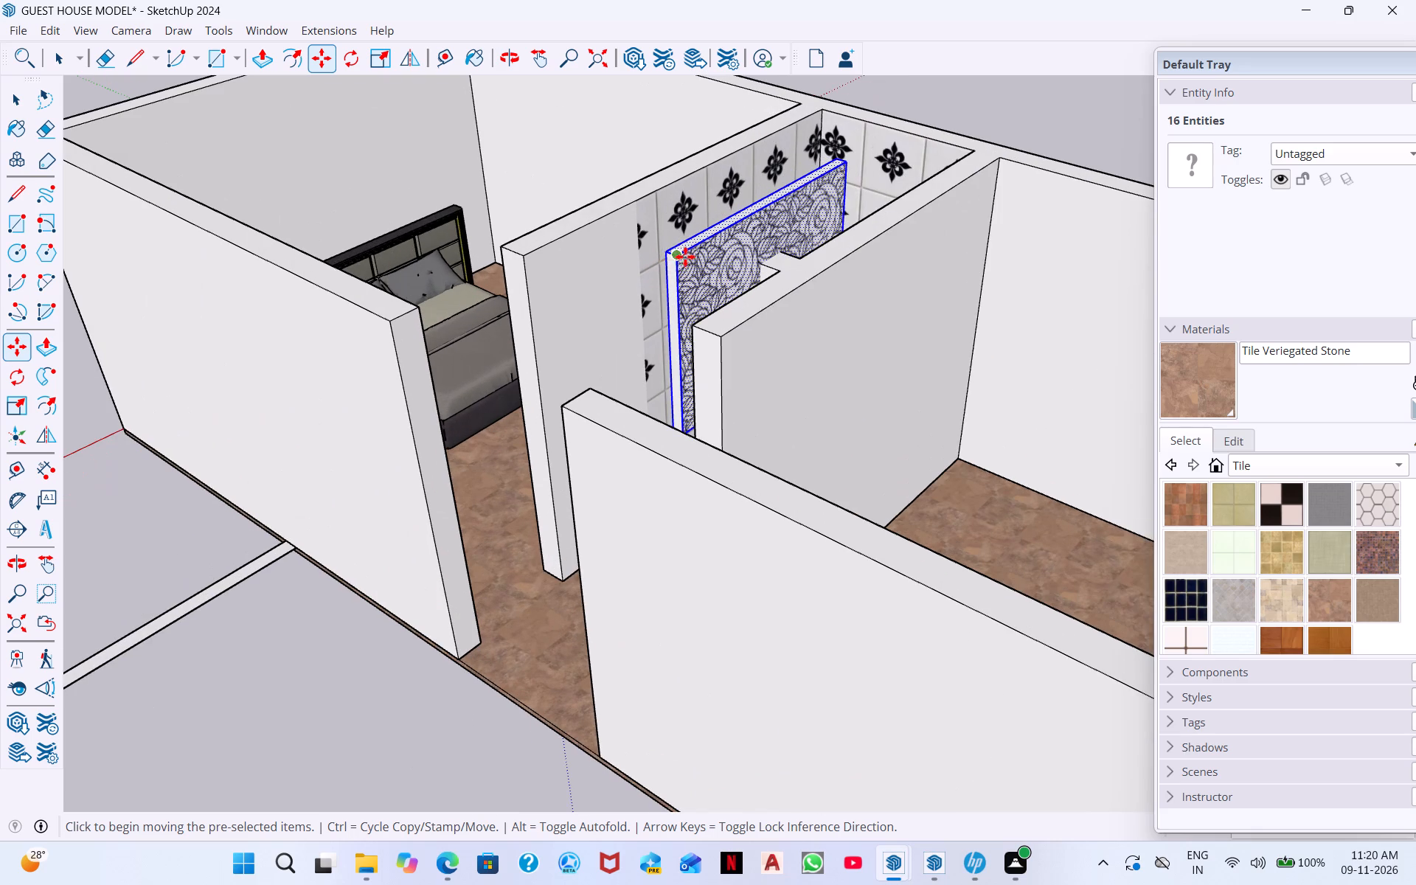
{"action": "left_click", "coordinate": [676, 257]}
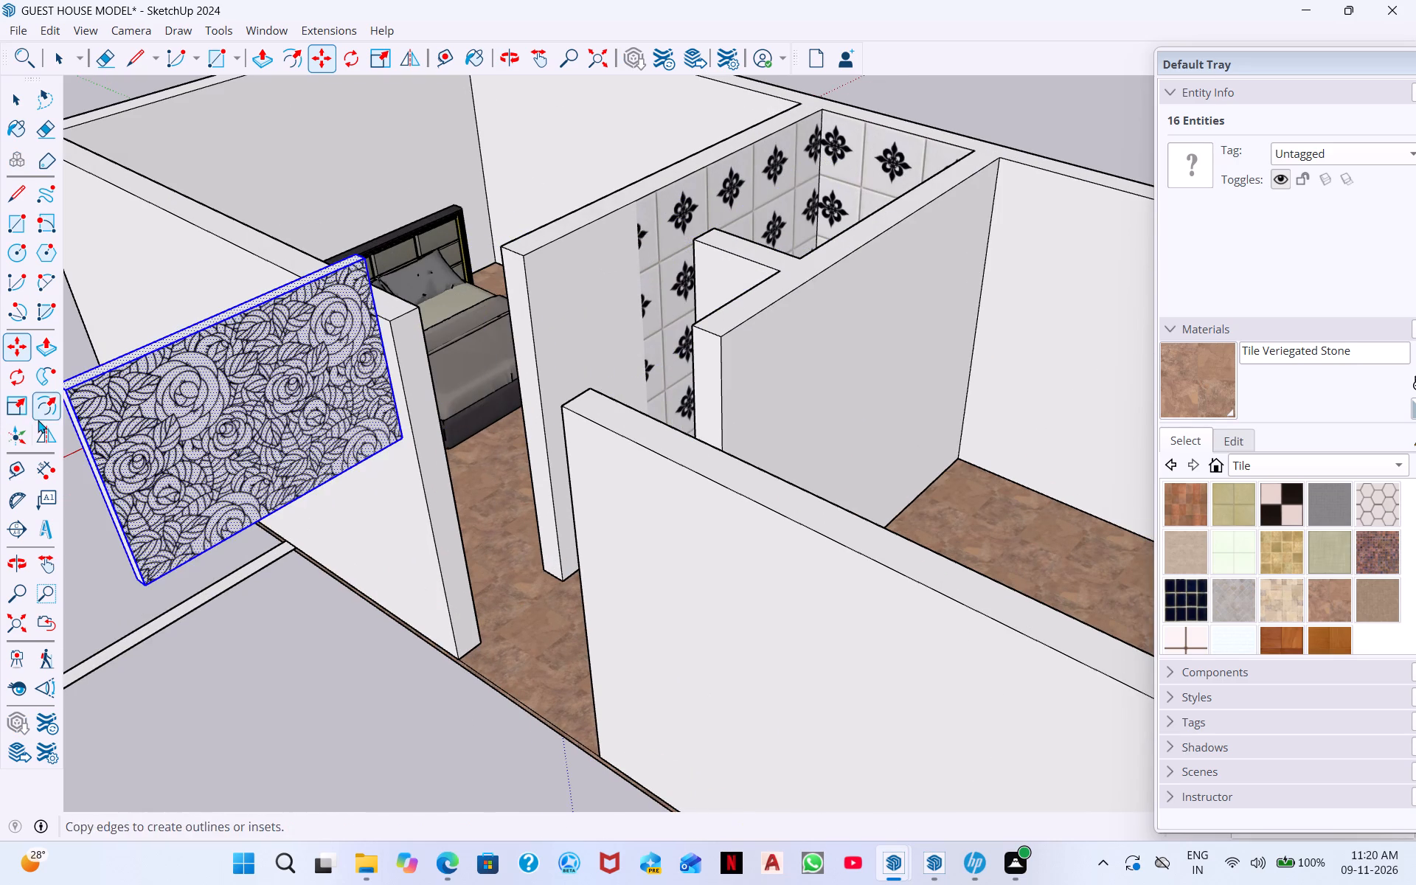
{"action": "scroll", "coordinate": [119, 178], "scroll_direction": "up", "scroll_amount": 6}
{"action": "scroll", "coordinate": [151, 114], "scroll_direction": "up", "scroll_amount": 1}
{"action": "middle_click_drag", "start_coordinate": [170, 123], "coordinate": [447, 167]}
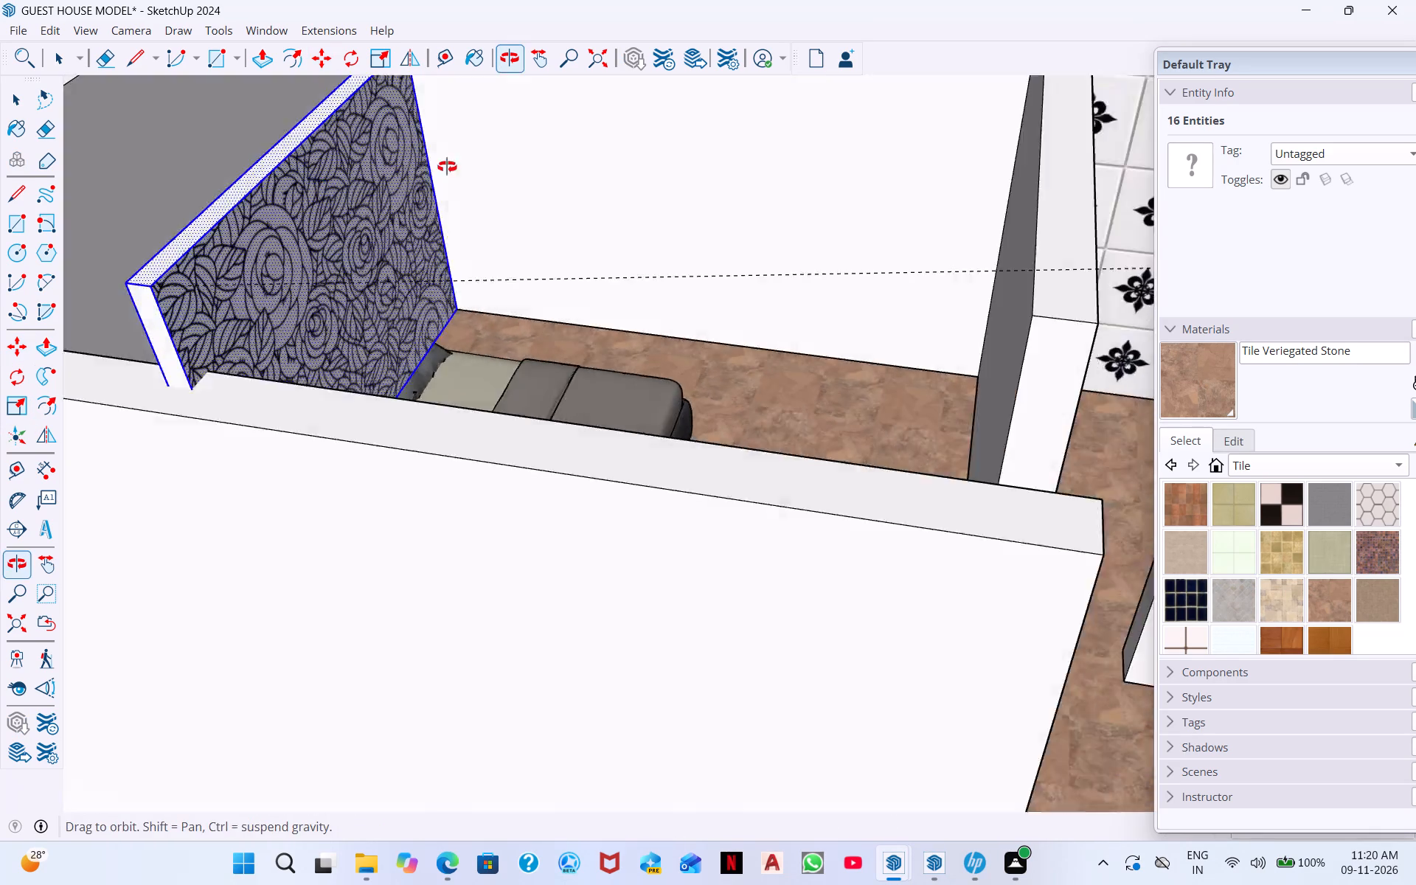
{"action": "middle_click_drag", "start_coordinate": [447, 167], "coordinate": [484, 156]}
{"action": "left_click", "coordinate": [402, 195]}
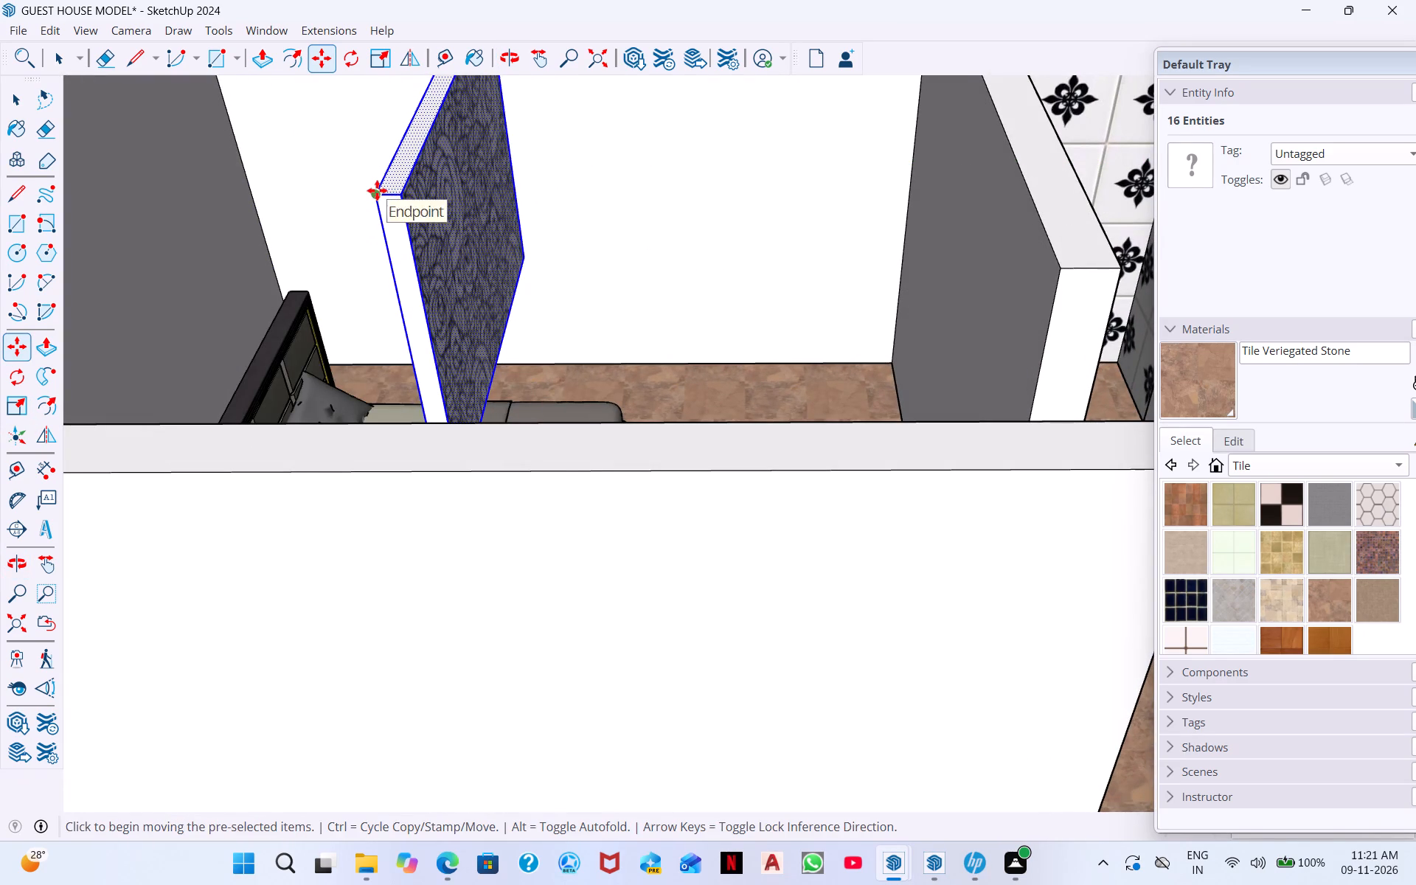
Move the rose panel by its upper outer corner against the wall behind the bed, flush with that wall's top corner.
{"action": "left_click", "coordinate": [377, 190]}
{"action": "middle_click_drag", "start_coordinate": [182, 203], "coordinate": [443, 93]}
{"action": "scroll", "coordinate": [443, 94], "scroll_direction": "down", "scroll_amount": 8}
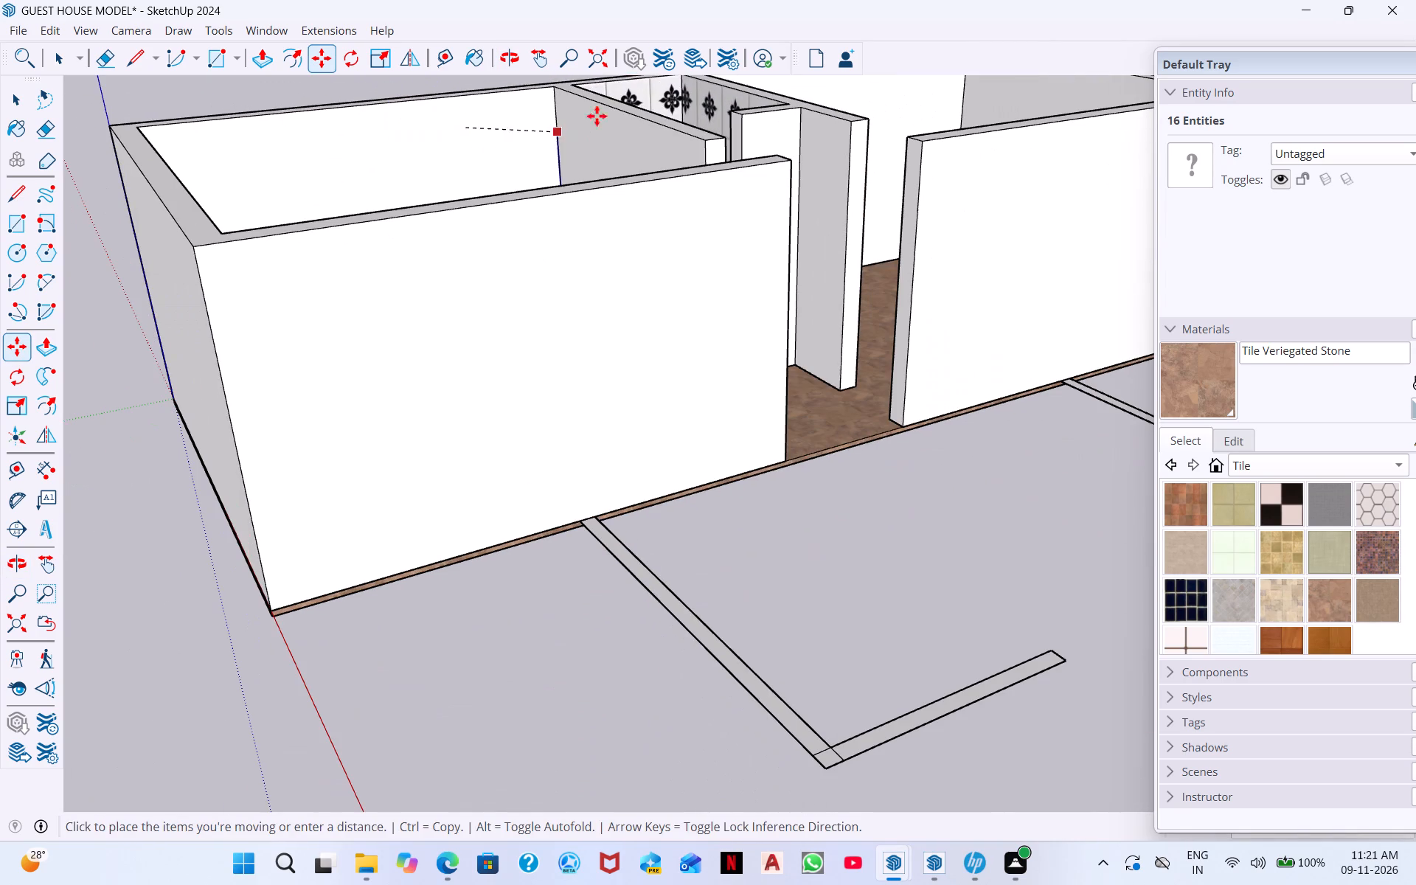
{"action": "left_click", "coordinate": [597, 59]}
{"action": "middle_click_drag", "start_coordinate": [552, 212], "coordinate": [233, 504]}
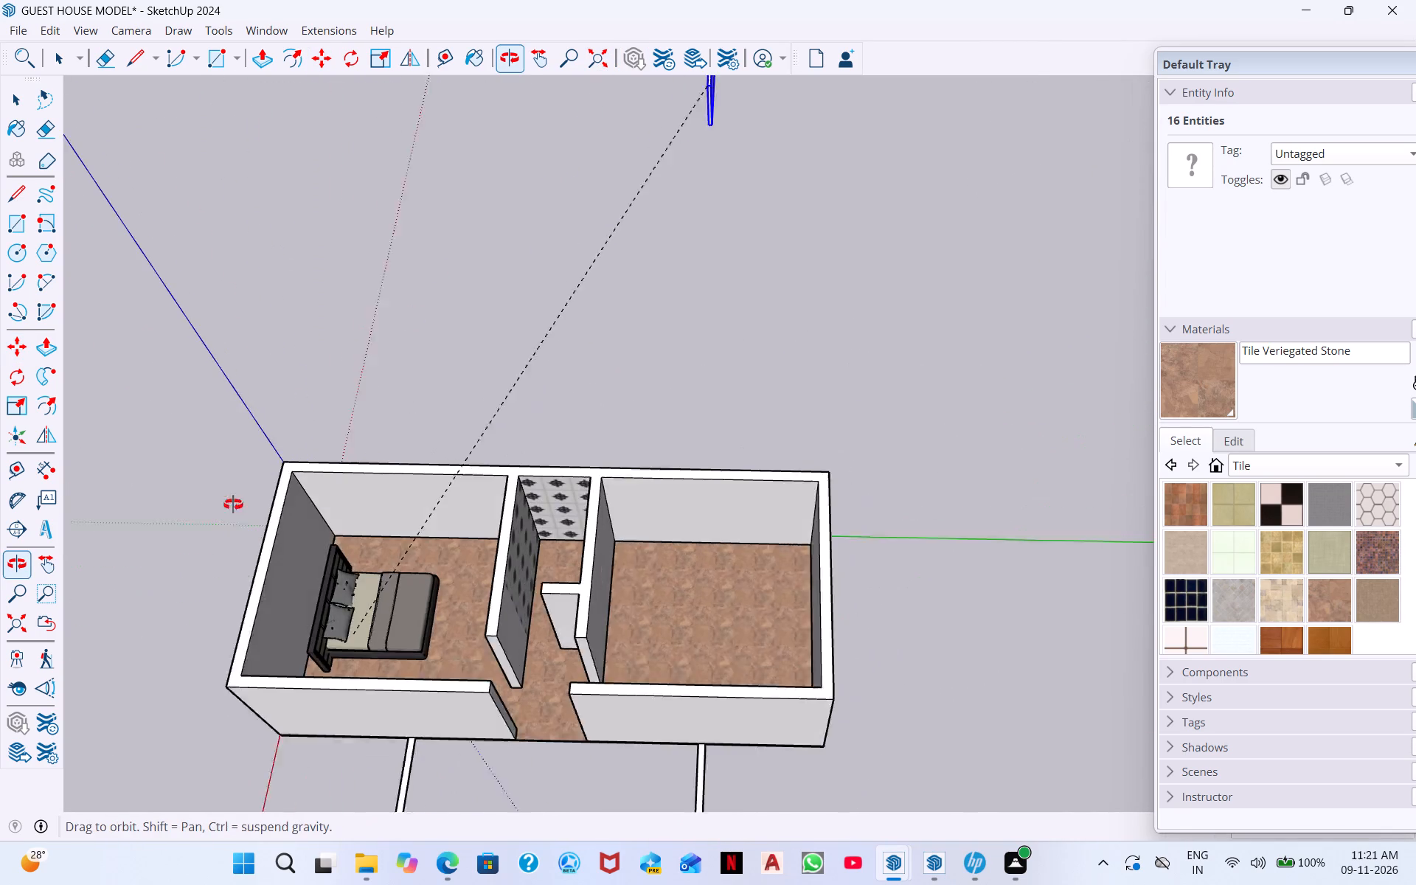
{"action": "middle_click_drag", "start_coordinate": [233, 504], "coordinate": [205, 506]}
{"action": "scroll", "coordinate": [251, 606], "scroll_direction": "up", "scroll_amount": 6}
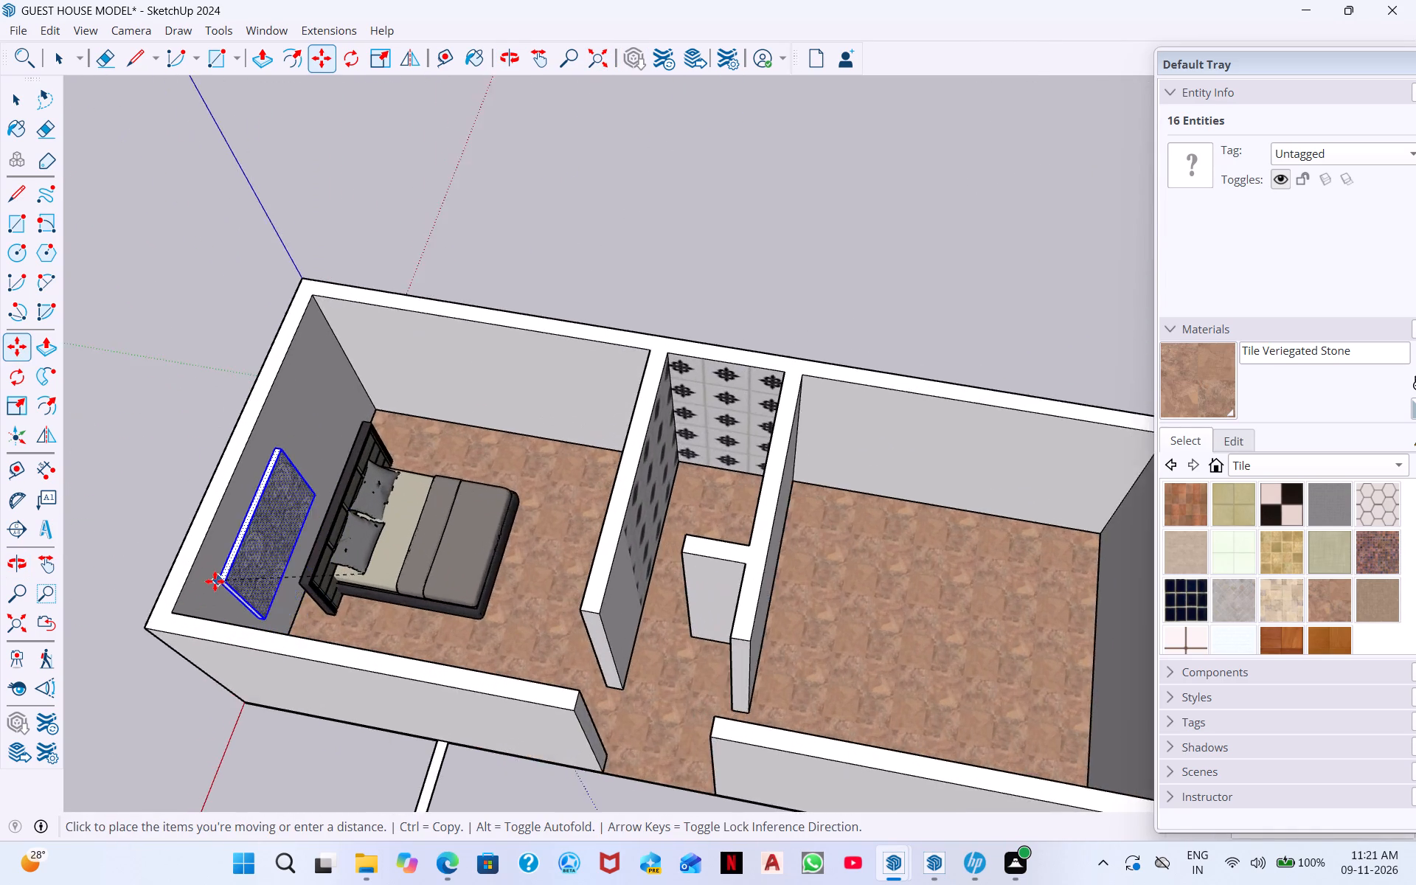
{"action": "scroll", "coordinate": [215, 581], "scroll_direction": "up", "scroll_amount": 6}
{"action": "left_click", "coordinate": [133, 636]}
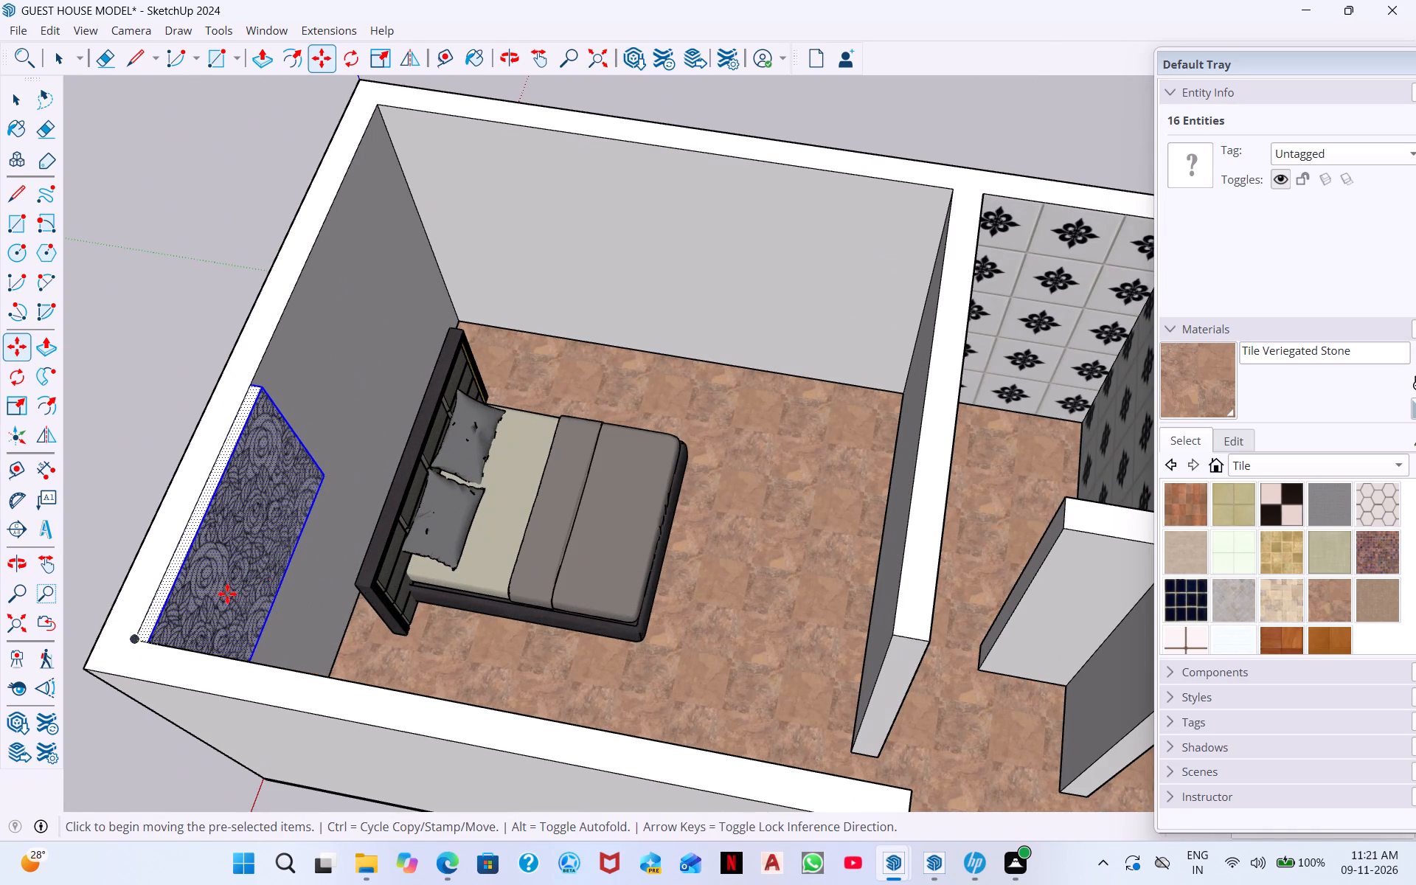
Scale the rose panel in width and height from its lower free corner to the opposite floor corner, covering the wall behind the bed.
{"action": "middle_click_drag", "start_coordinate": [489, 625], "coordinate": [3, 478]}
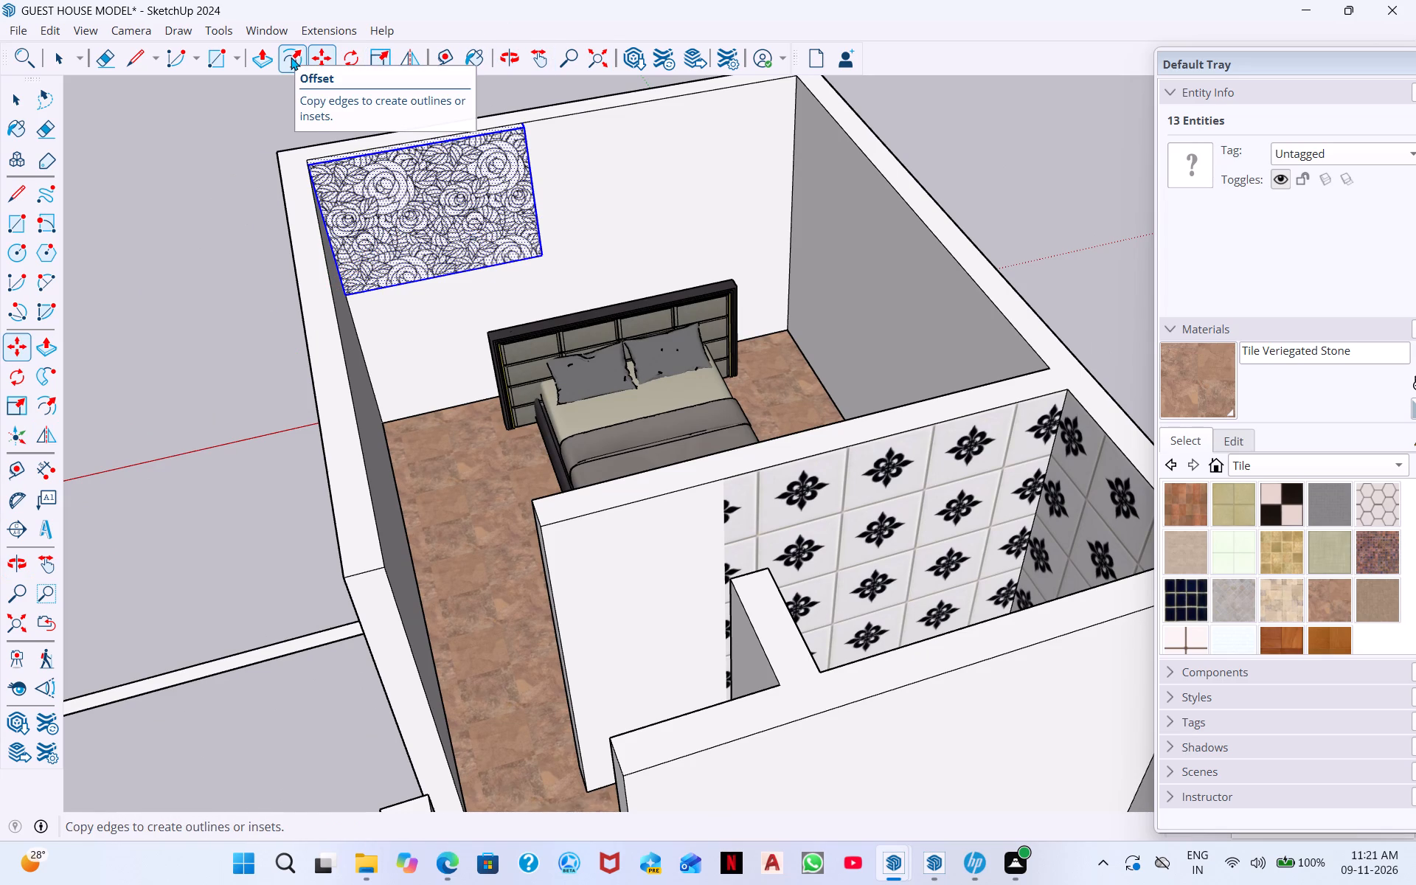
{"action": "left_click", "coordinate": [386, 61]}
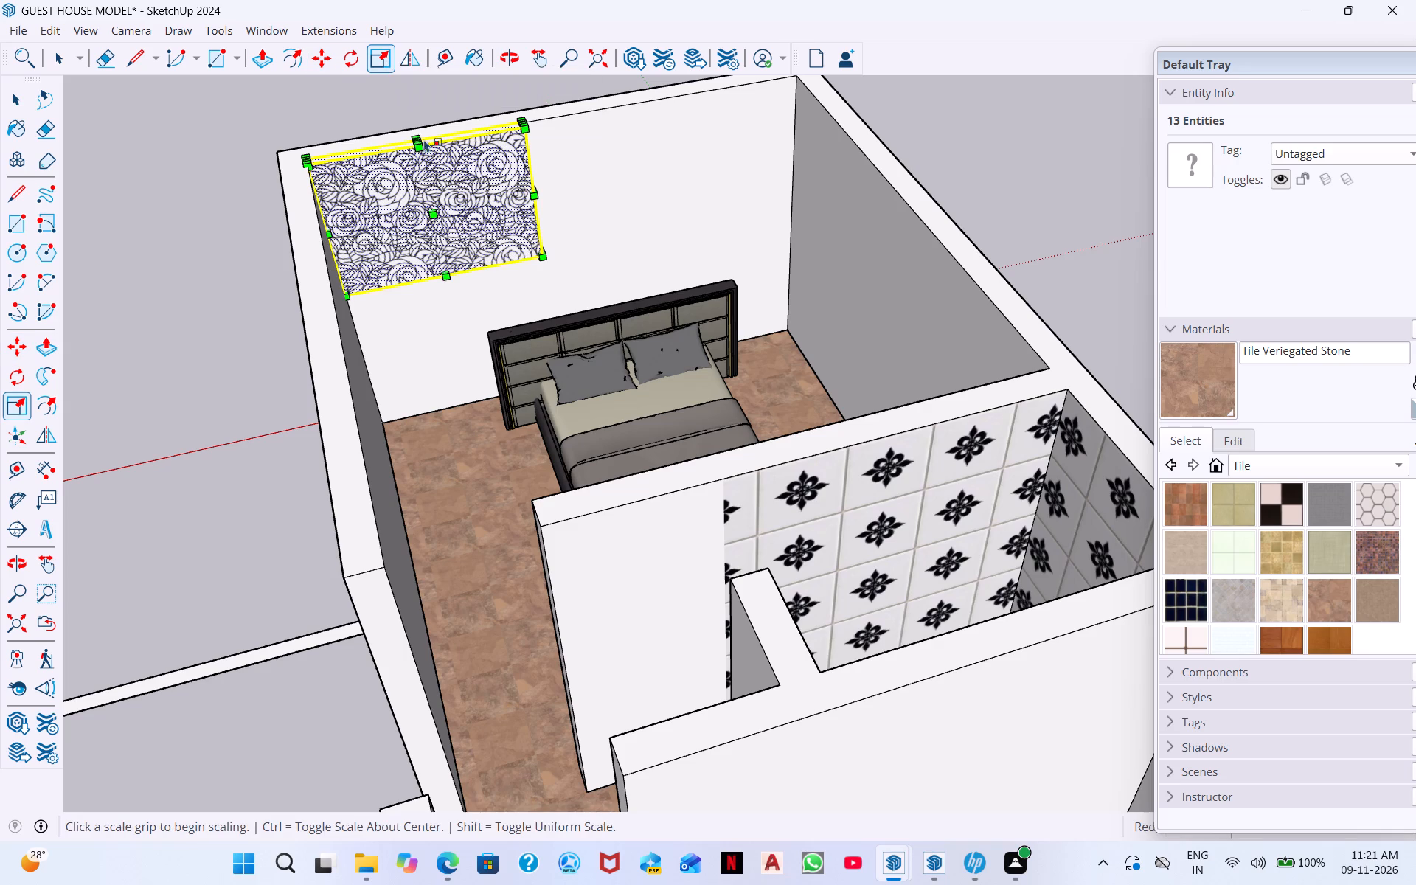
{"action": "scroll", "coordinate": [524, 202], "scroll_direction": "up", "scroll_amount": 9}
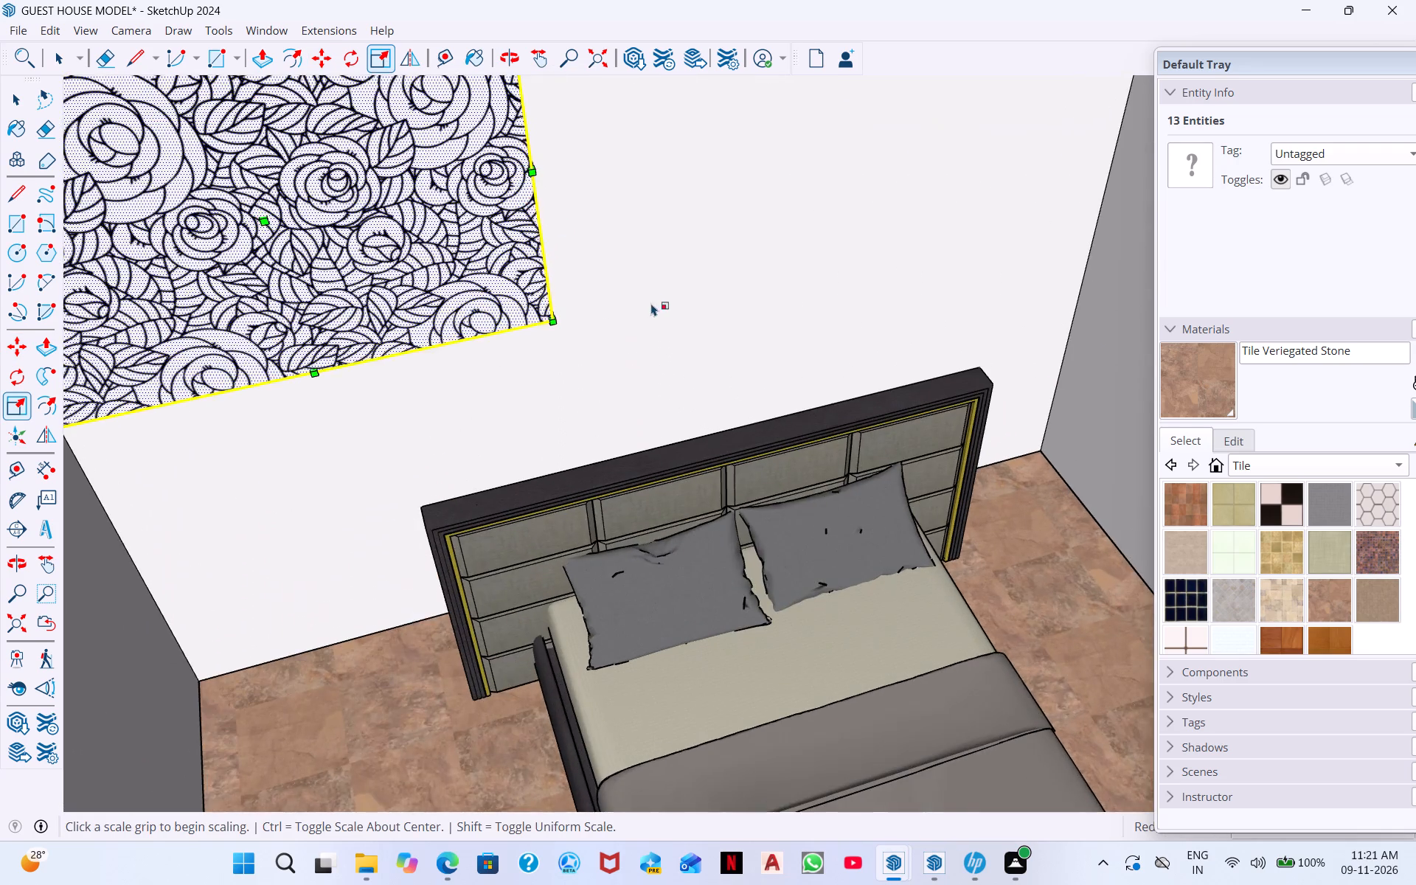
{"action": "middle_click_drag", "start_coordinate": [649, 297], "coordinate": [308, 244]}
{"action": "middle_click_drag", "start_coordinate": [477, 276], "coordinate": [359, 180]}
{"action": "middle_click_drag", "start_coordinate": [467, 201], "coordinate": [612, 403]}
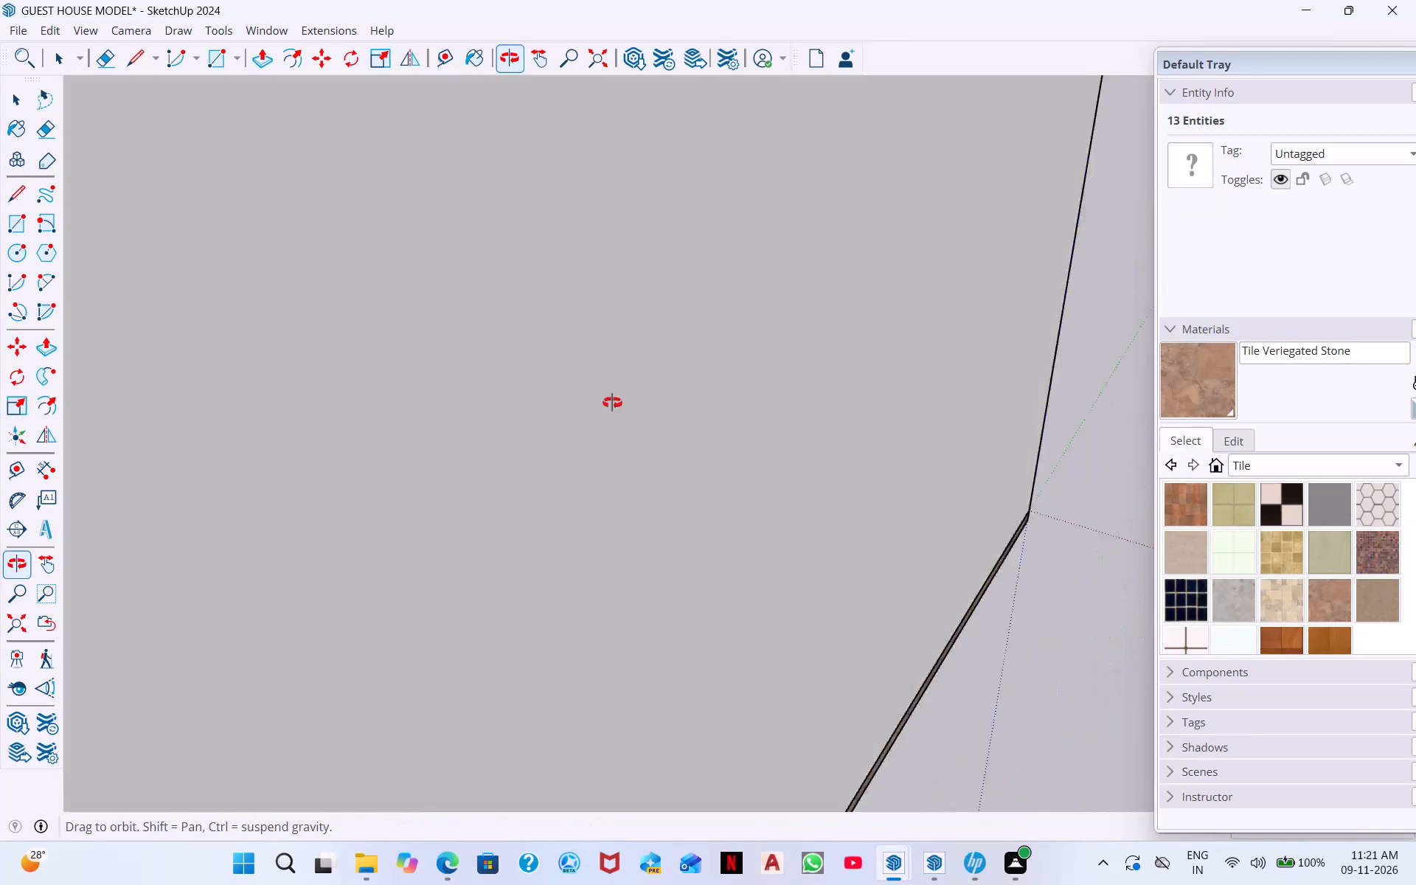
{"action": "middle_click_drag", "start_coordinate": [612, 403], "coordinate": [638, 457]}
{"action": "middle_click_drag", "start_coordinate": [532, 257], "coordinate": [605, 337]}
{"action": "scroll", "coordinate": [557, 294], "scroll_direction": "down", "scroll_amount": 5}
{"action": "middle_click_drag", "start_coordinate": [401, 232], "coordinate": [268, 486]}
{"action": "scroll", "coordinate": [313, 264], "scroll_direction": "up", "scroll_amount": 2}
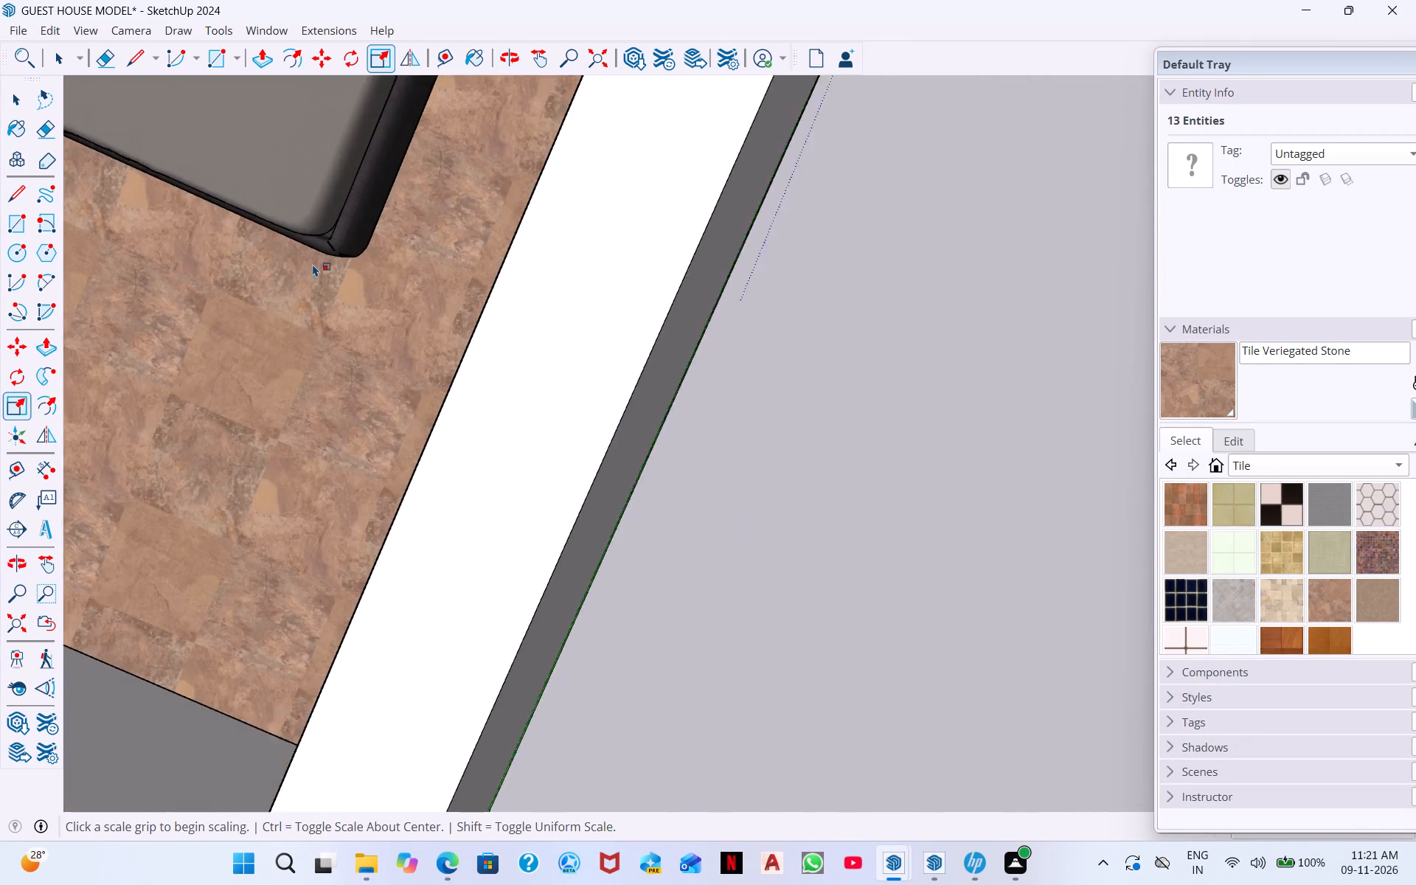
{"action": "scroll", "coordinate": [313, 264], "scroll_direction": "up", "scroll_amount": 2}
{"action": "scroll", "coordinate": [321, 255], "scroll_direction": "down", "scroll_amount": 7}
{"action": "middle_click_drag", "start_coordinate": [413, 246], "coordinate": [448, 0]}
{"action": "scroll", "coordinate": [417, 198], "scroll_direction": "up", "scroll_amount": 1}
{"action": "scroll", "coordinate": [204, 119], "scroll_direction": "down", "scroll_amount": 4}
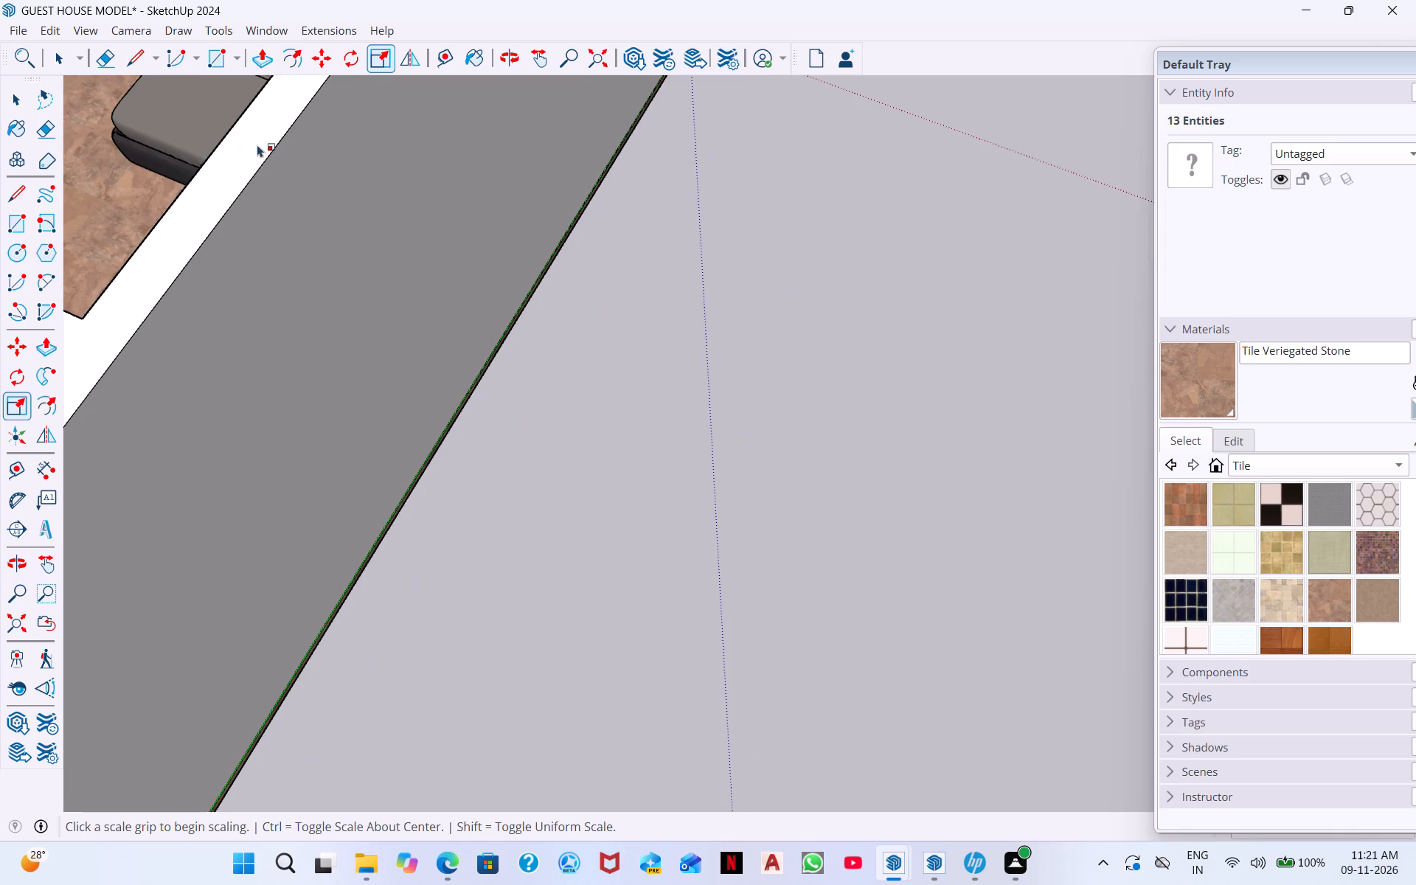
{"action": "scroll", "coordinate": [257, 145], "scroll_direction": "down", "scroll_amount": 3}
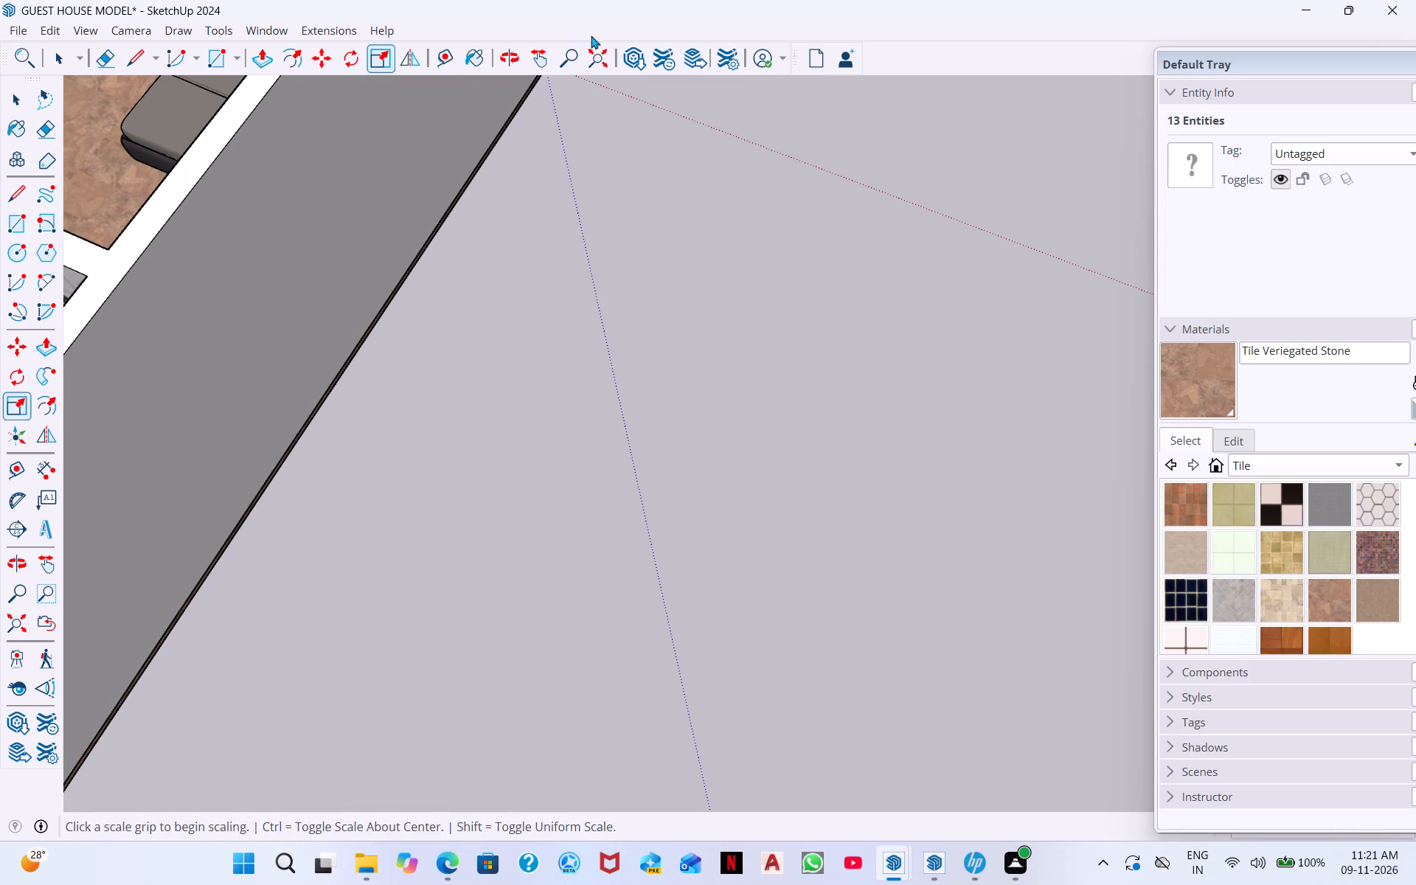
{"action": "left_click", "coordinate": [587, 54]}
{"action": "scroll", "coordinate": [772, 150], "scroll_direction": "up", "scroll_amount": 6}
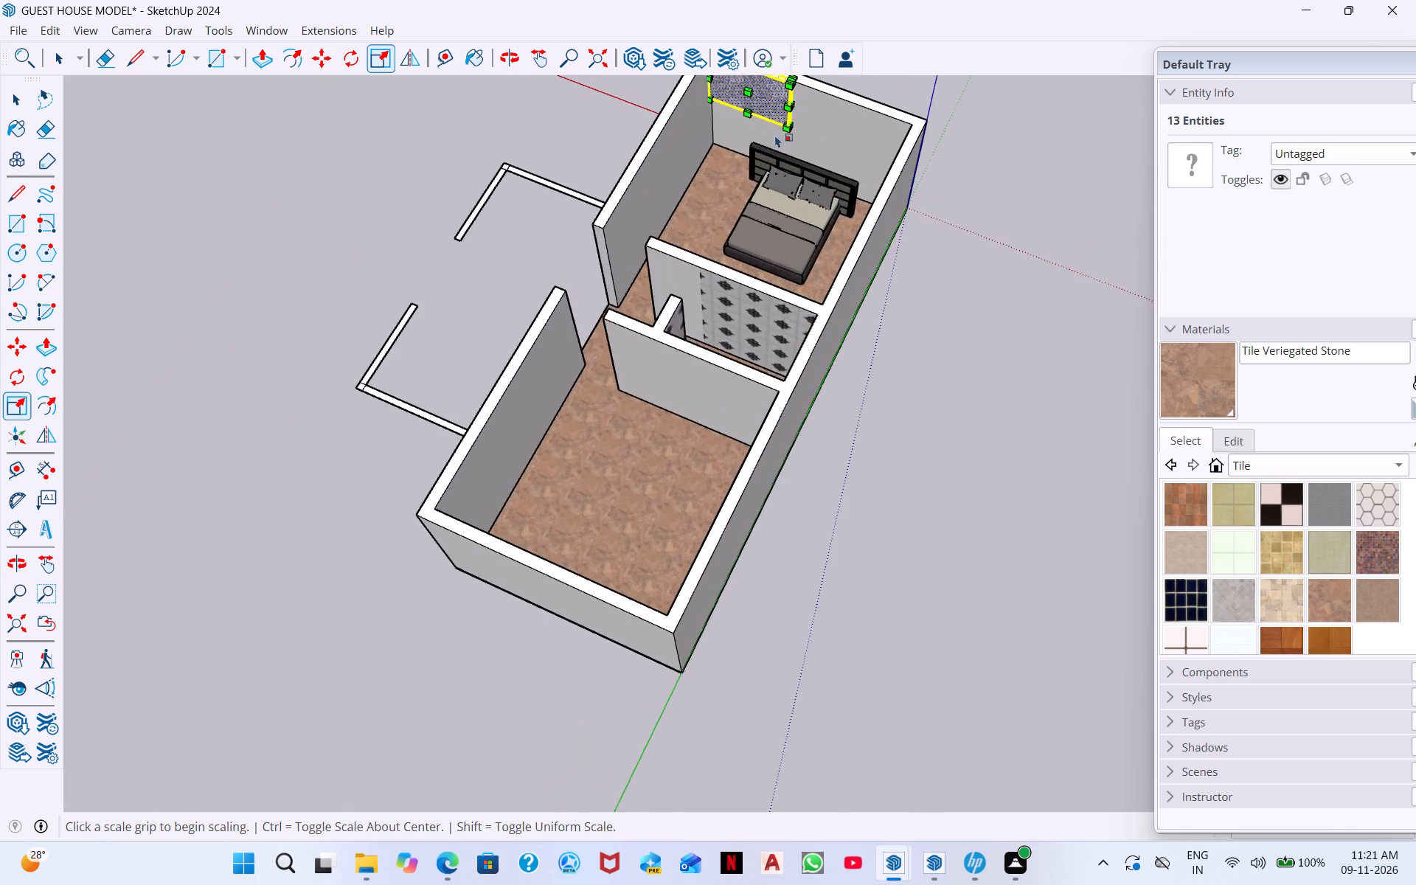
{"action": "scroll", "coordinate": [775, 135], "scroll_direction": "up", "scroll_amount": 6}
{"action": "middle_click_drag", "start_coordinate": [837, 153], "coordinate": [653, 152]}
{"action": "scroll", "coordinate": [930, 140], "scroll_direction": "up", "scroll_amount": 6}
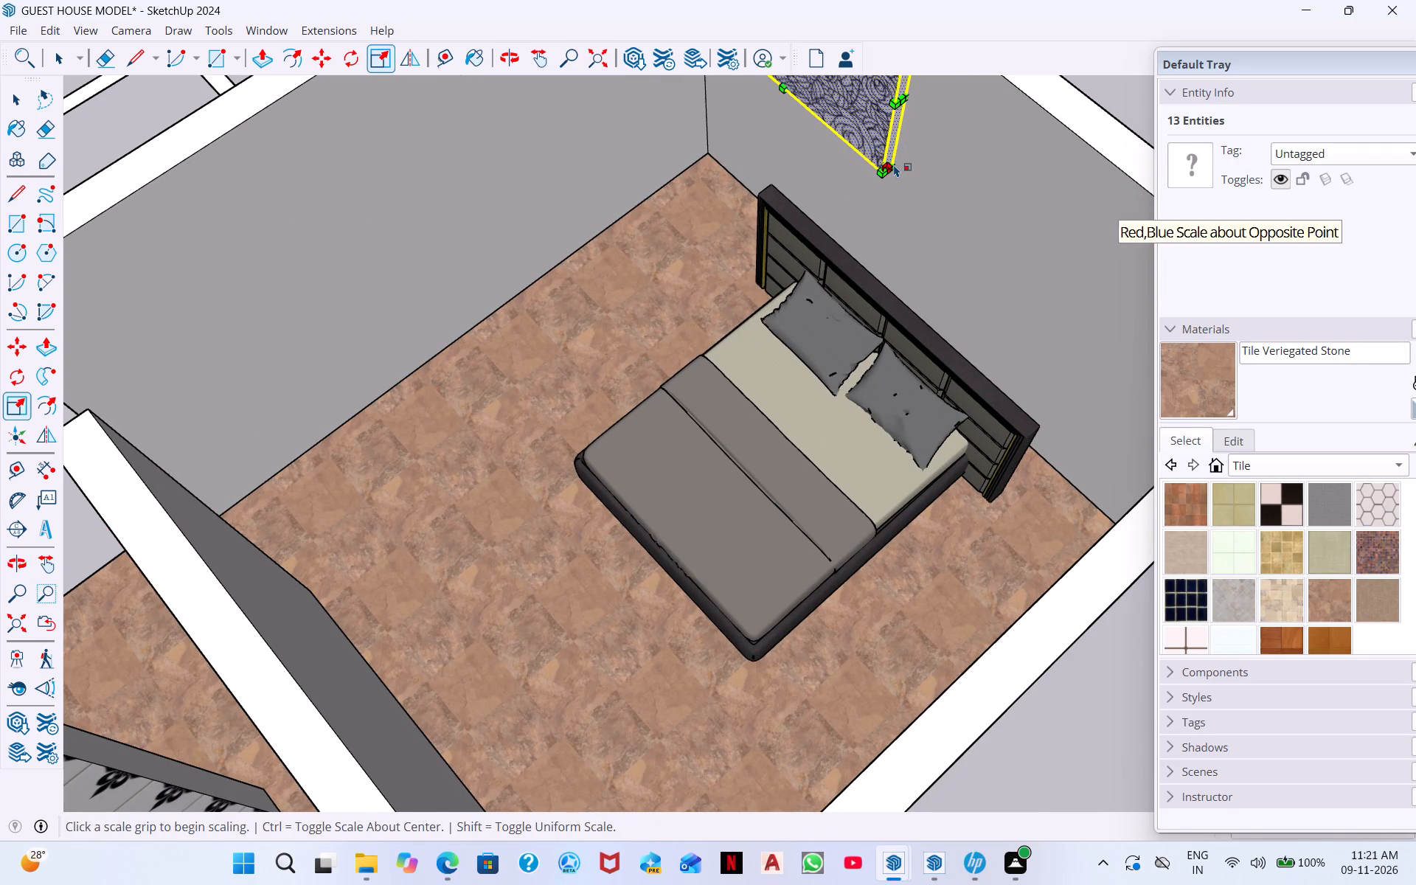
{"action": "scroll", "coordinate": [889, 168], "scroll_direction": "up", "scroll_amount": 6}
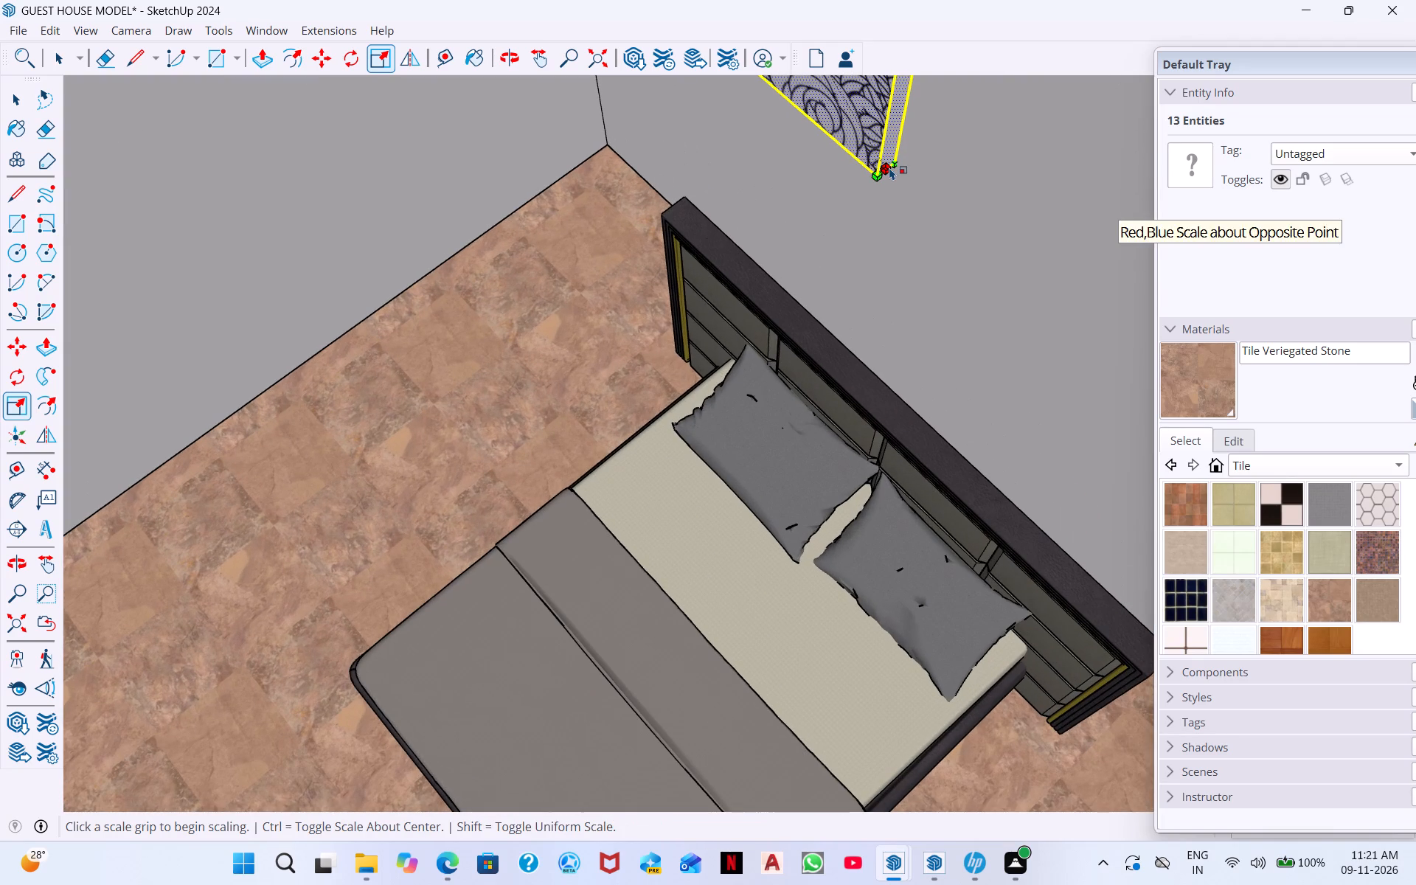
{"action": "left_click", "coordinate": [889, 167]}
{"action": "scroll", "coordinate": [1162, 531], "scroll_direction": "down", "scroll_amount": 8}
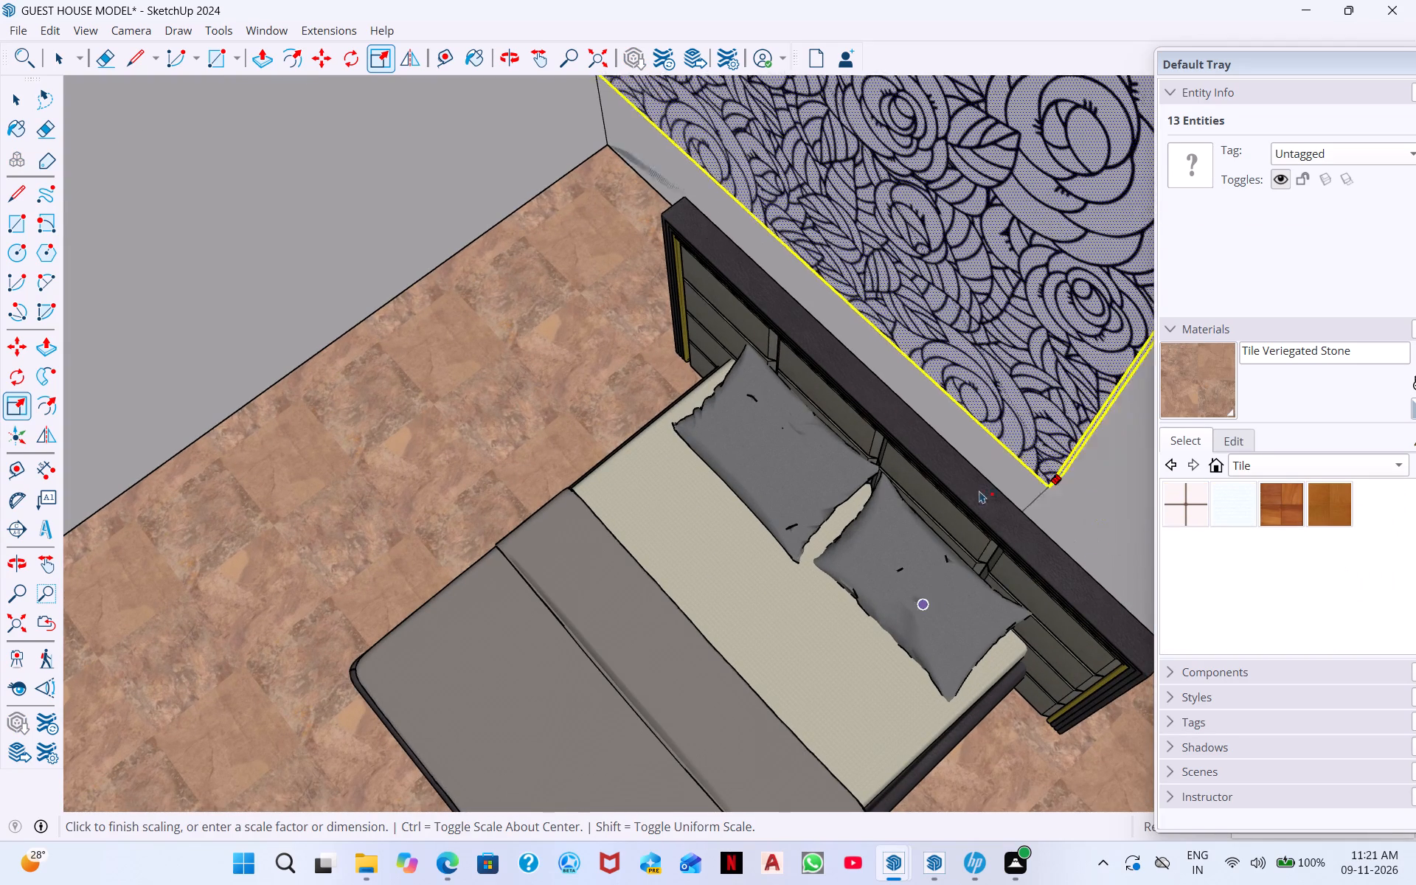
{"action": "scroll", "coordinate": [1016, 413], "scroll_direction": "down", "scroll_amount": 1}
{"action": "middle_click_drag", "start_coordinate": [1046, 454], "coordinate": [1139, 246]}
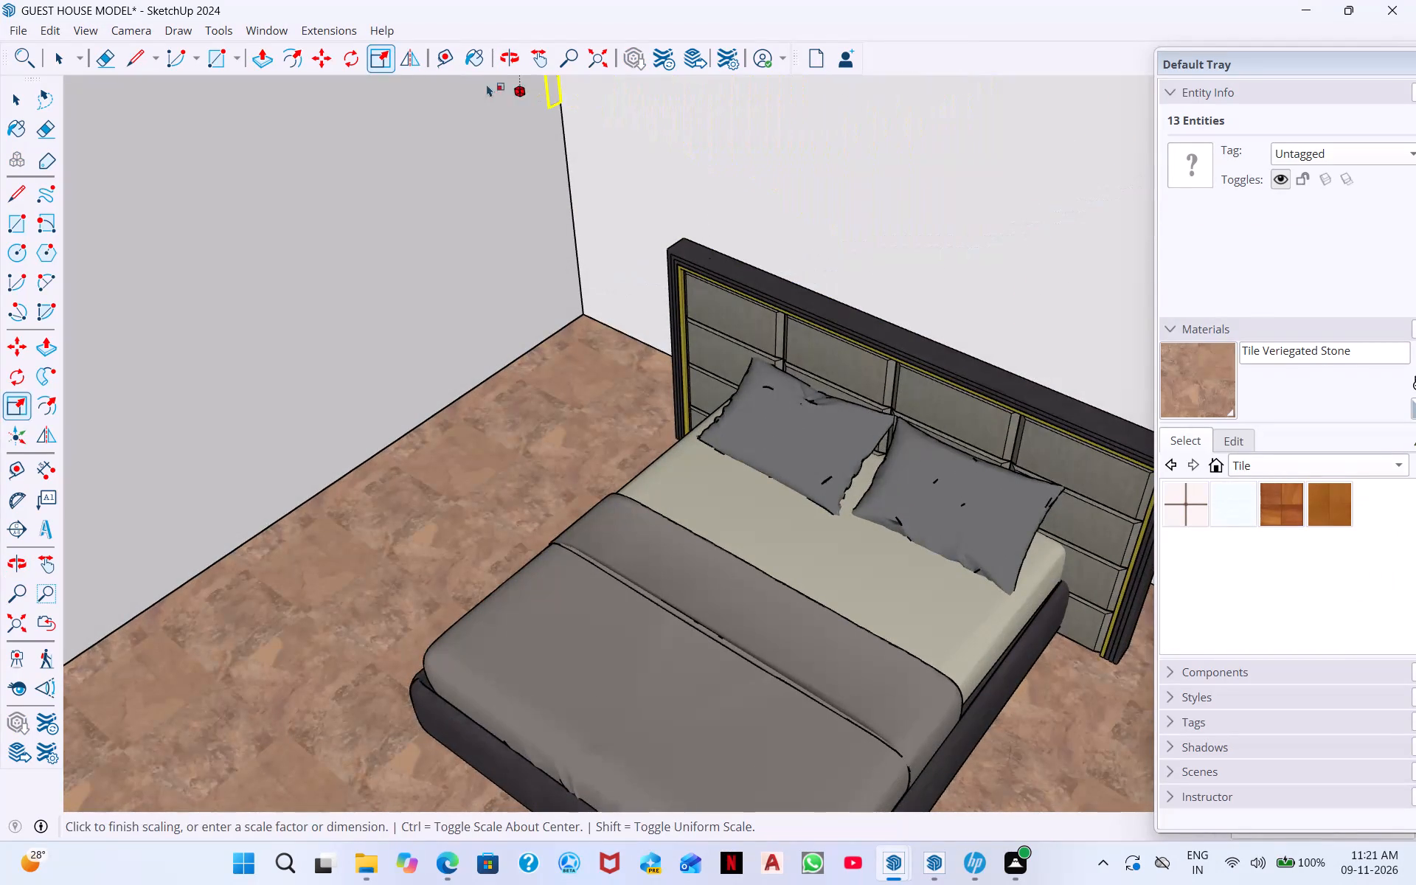
{"action": "left_click", "coordinate": [597, 56]}
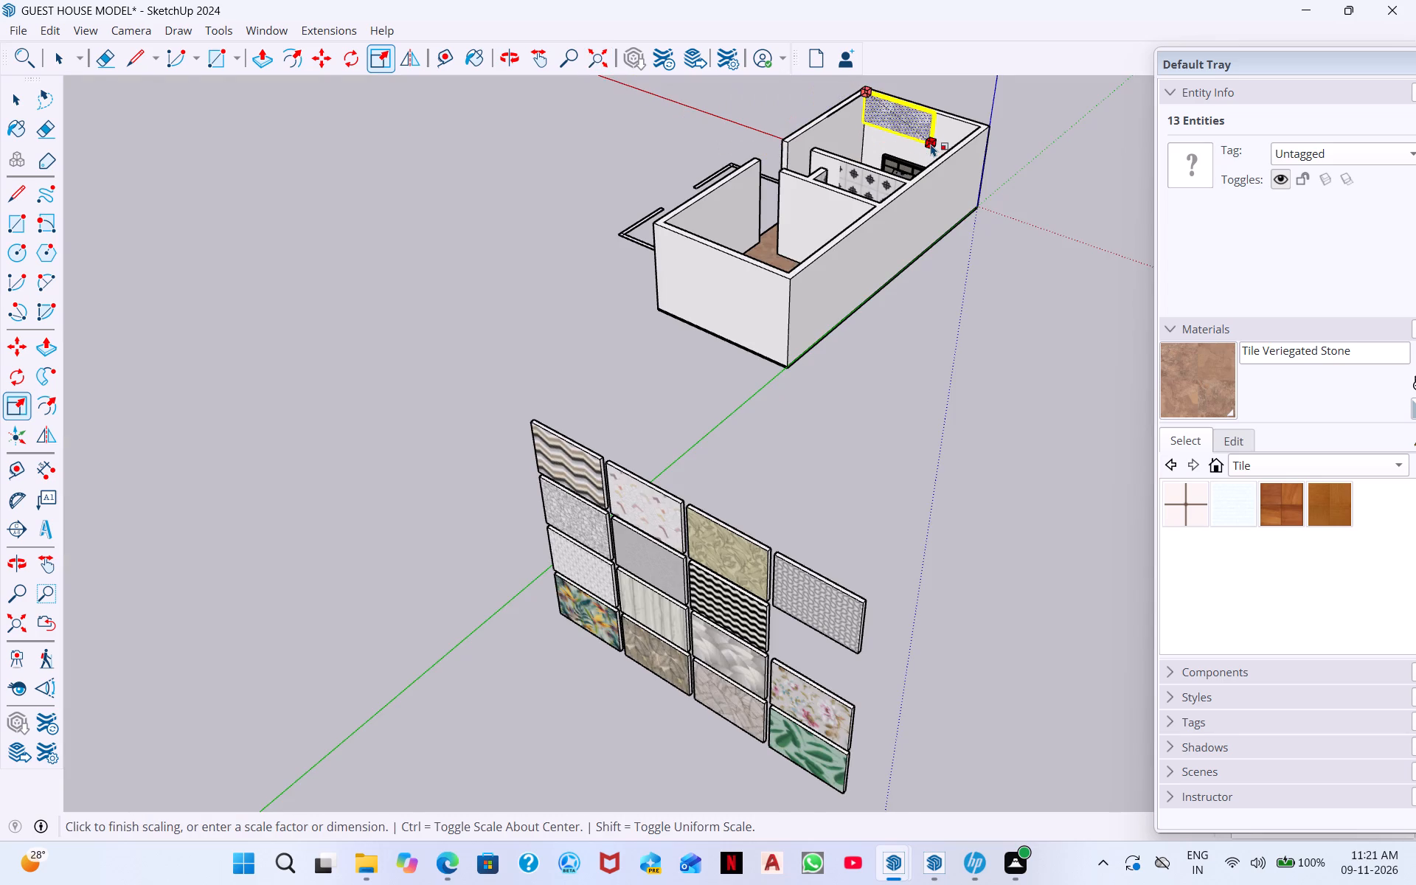
{"action": "scroll", "coordinate": [931, 144], "scroll_direction": "up", "scroll_amount": 11}
{"action": "middle_click_drag", "start_coordinate": [917, 146], "coordinate": [1062, 277]}
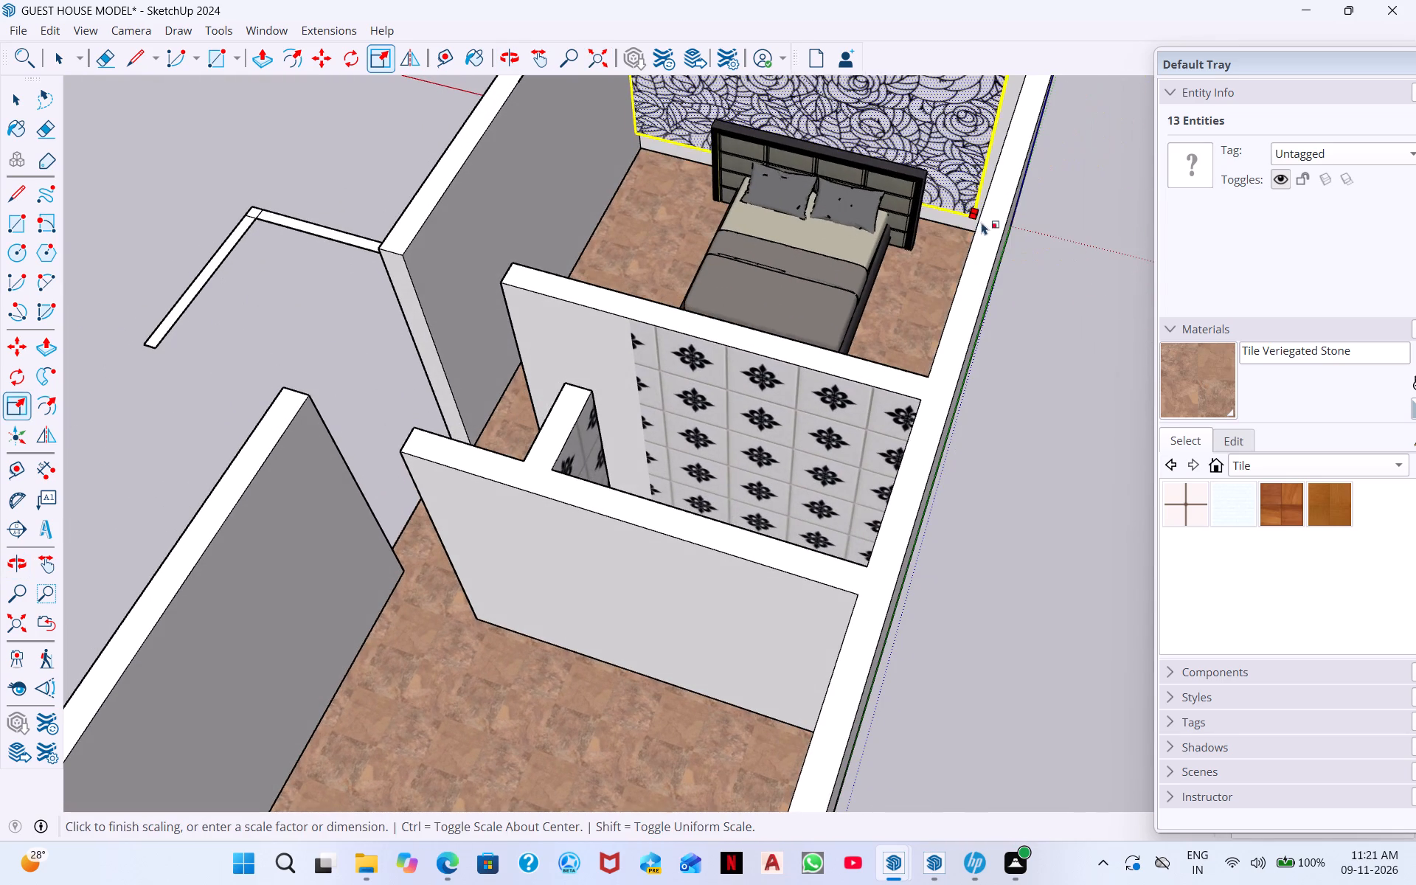
{"action": "scroll", "coordinate": [963, 224], "scroll_direction": "up", "scroll_amount": 13}
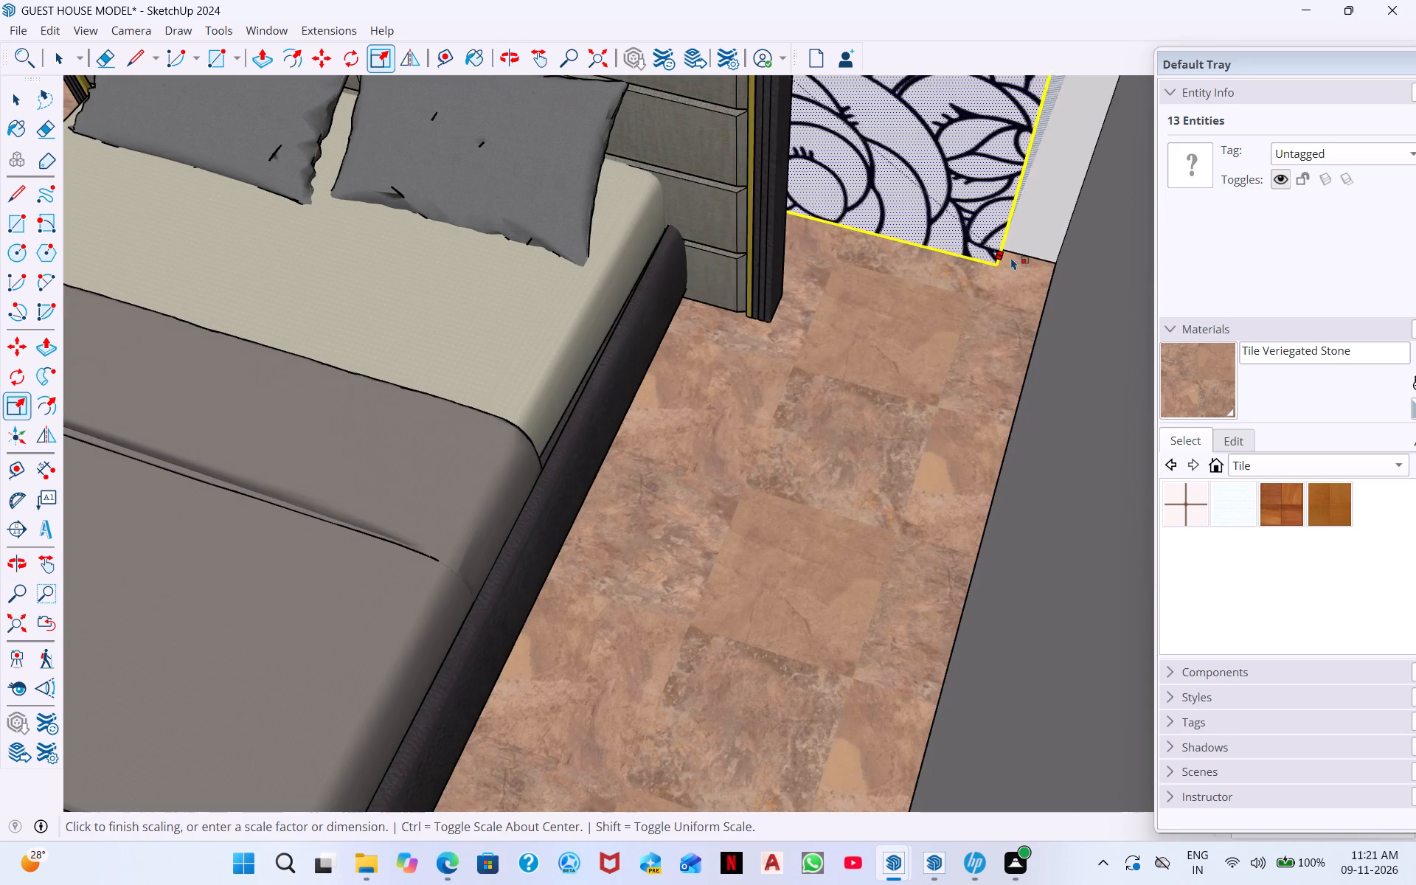
{"action": "left_click", "coordinate": [1061, 249]}
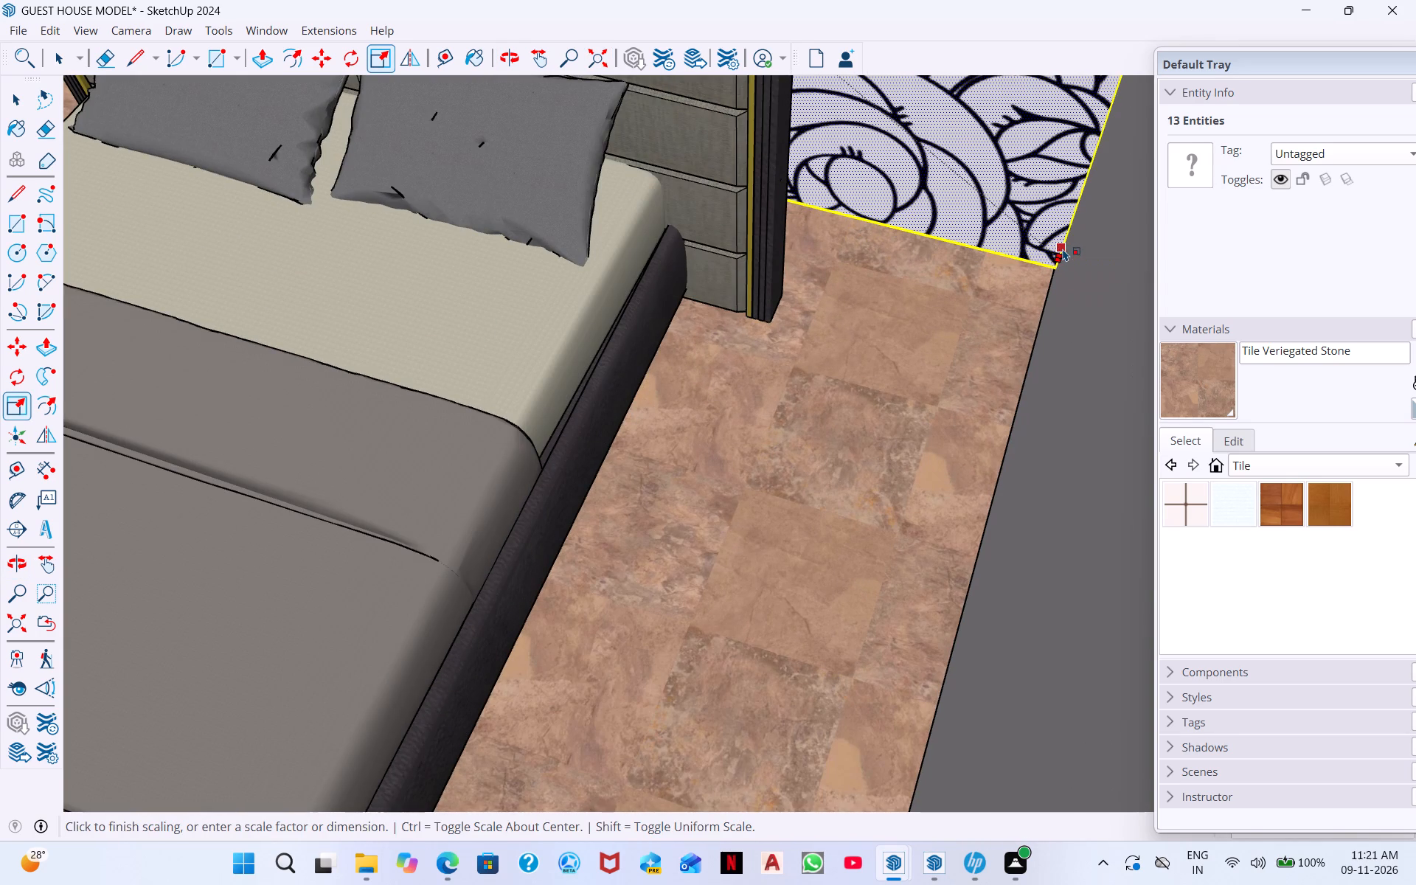
Examine how the scaled rose panel fits the top edge and corners of the bedroom wall, from outside and inside the house.
{"action": "scroll", "coordinate": [1032, 239], "scroll_direction": "down", "scroll_amount": 14}
{"action": "scroll", "coordinate": [795, 154], "scroll_direction": "down", "scroll_amount": 4}
{"action": "middle_click_drag", "start_coordinate": [768, 374], "coordinate": [734, 460]}
{"action": "scroll", "coordinate": [758, 391], "scroll_direction": "down", "scroll_amount": 1}
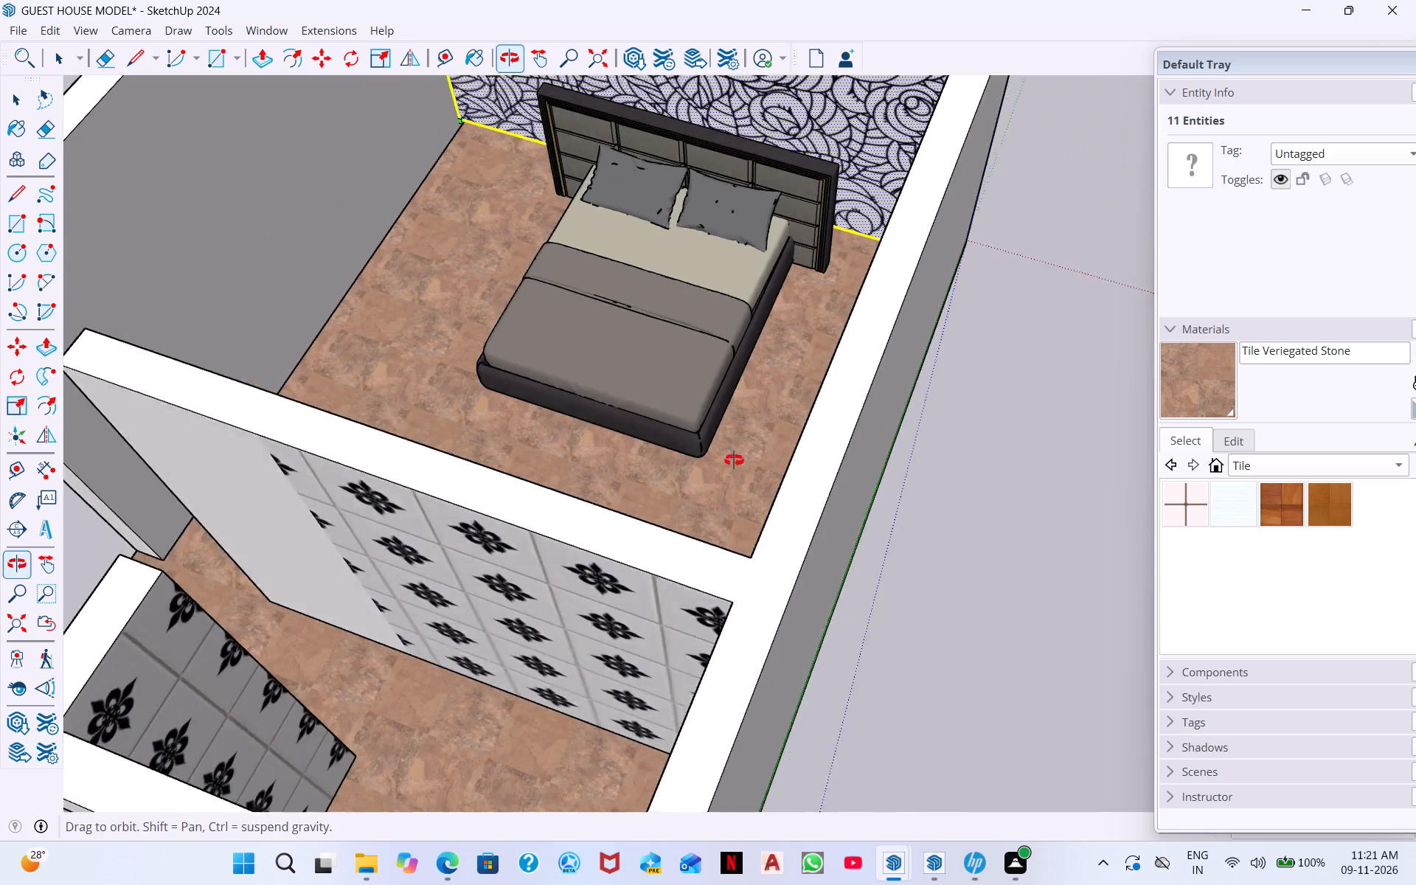
{"action": "middle_click_drag", "start_coordinate": [734, 460], "coordinate": [733, 465]}
{"action": "middle_click_drag", "start_coordinate": [777, 389], "coordinate": [847, 147]}
{"action": "middle_click_drag", "start_coordinate": [889, 254], "coordinate": [904, 128]}
{"action": "scroll", "coordinate": [867, 133], "scroll_direction": "down", "scroll_amount": 1}
{"action": "middle_click_drag", "start_coordinate": [754, 219], "coordinate": [783, 145]}
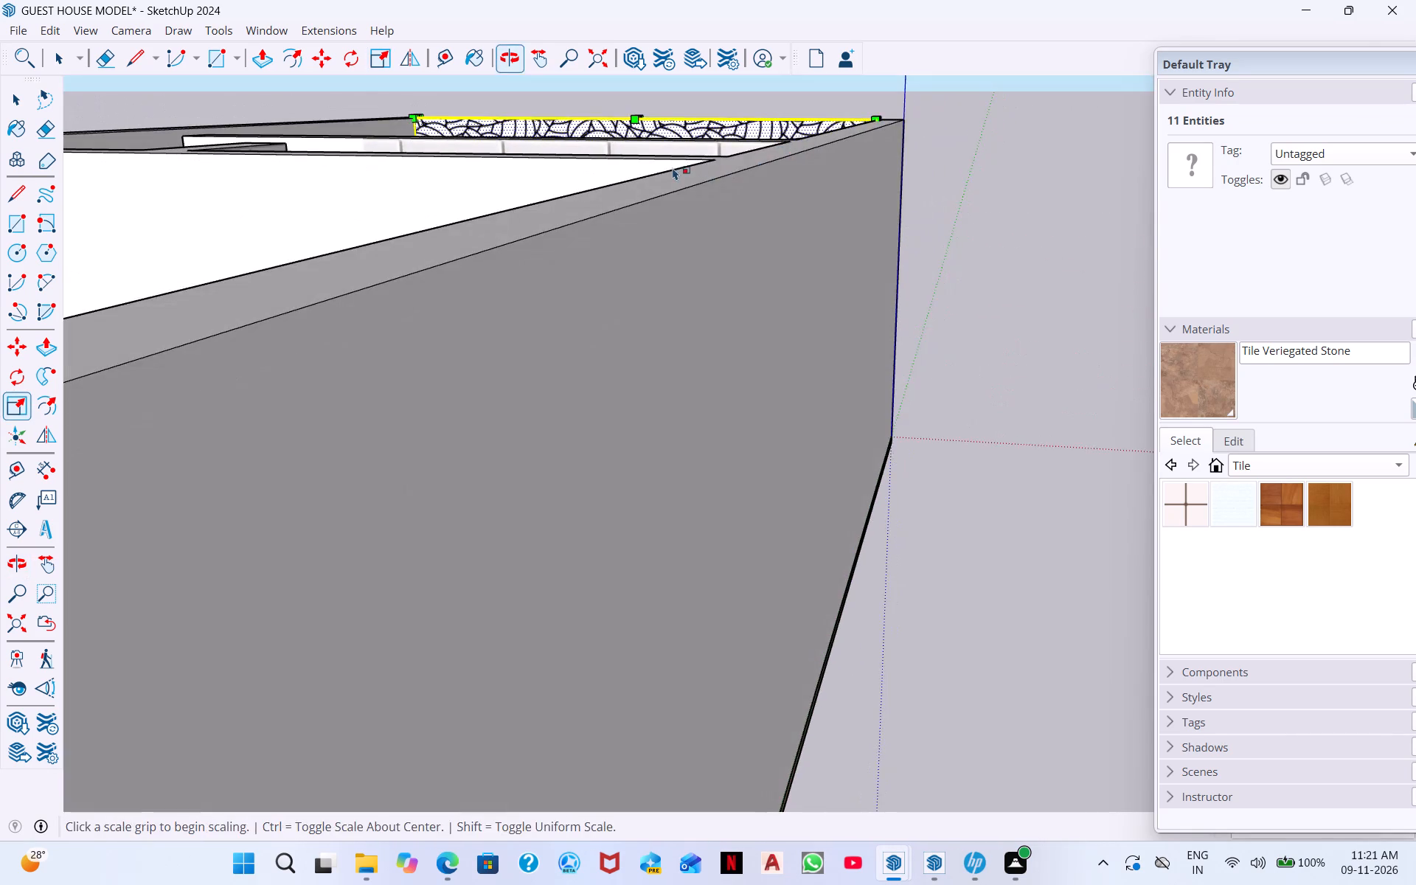
{"action": "middle_click_drag", "start_coordinate": [822, 125], "coordinate": [447, 166]}
{"action": "middle_click_drag", "start_coordinate": [1163, 162], "coordinate": [595, 180]}
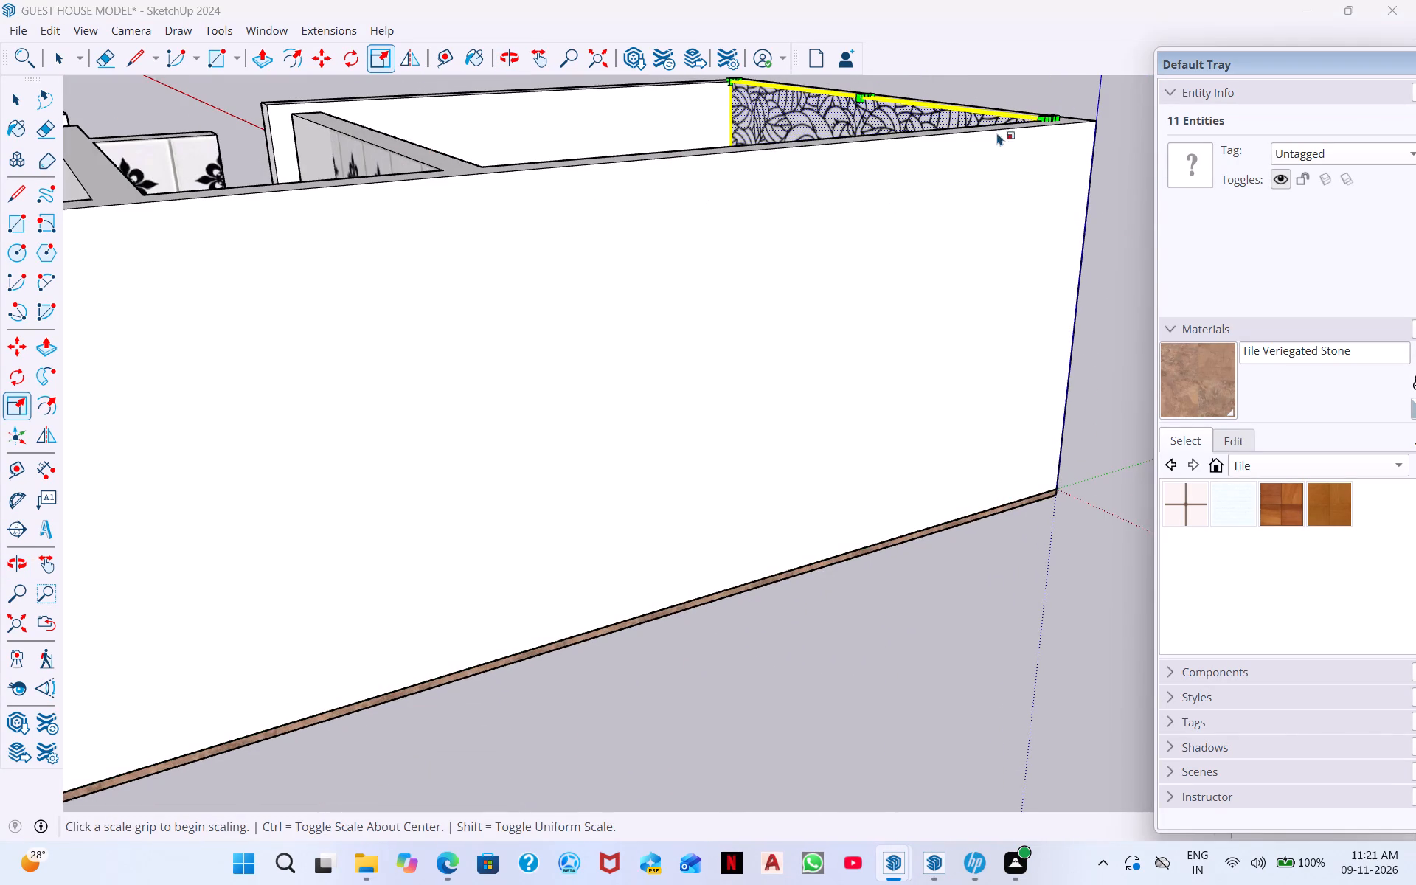
{"action": "middle_click_drag", "start_coordinate": [996, 135], "coordinate": [560, 148]}
{"action": "middle_click_drag", "start_coordinate": [1063, 147], "coordinate": [760, 166]}
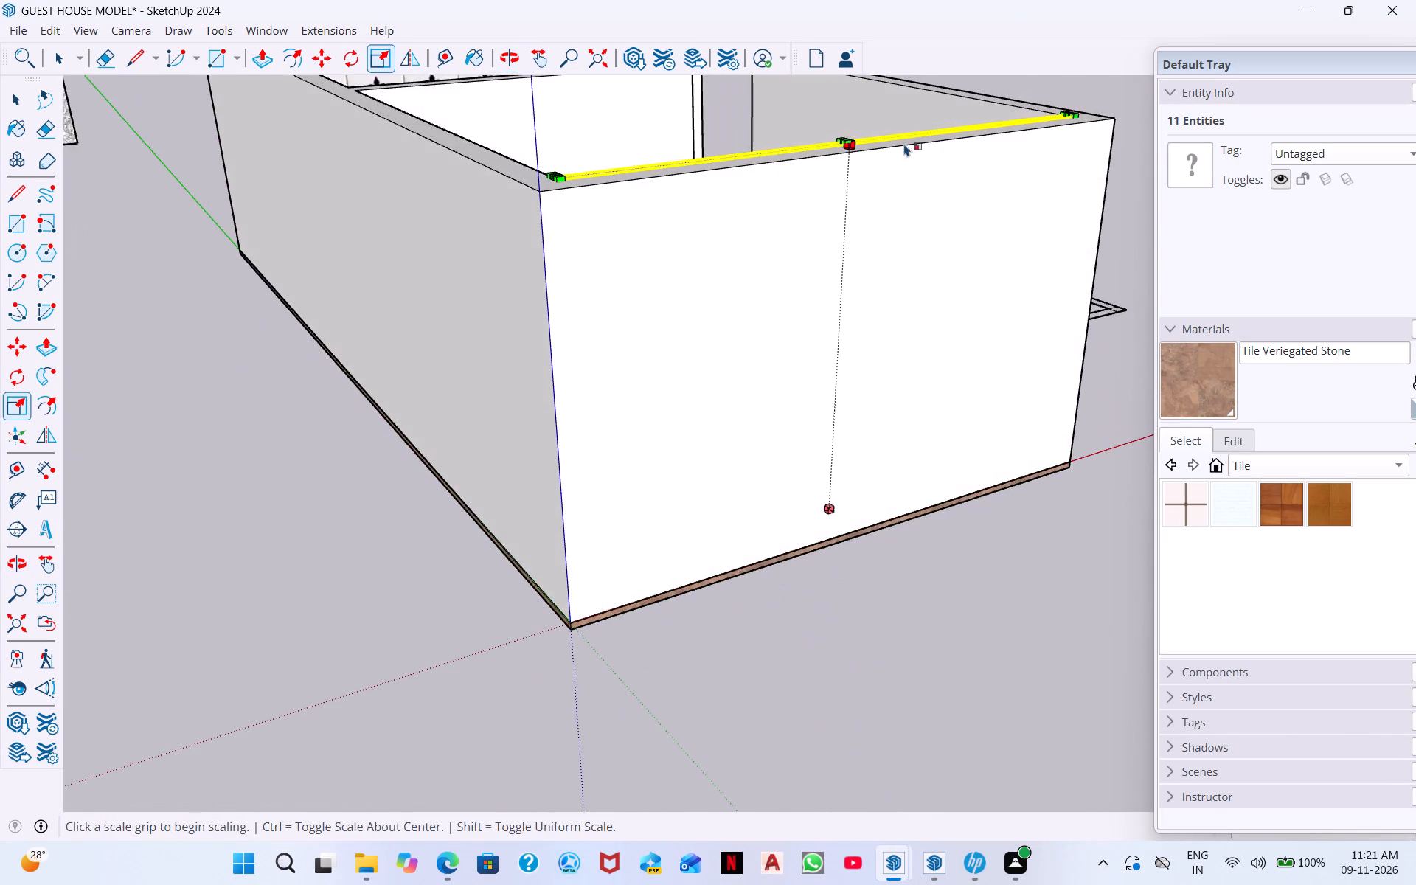
{"action": "scroll", "coordinate": [904, 143], "scroll_direction": "up", "scroll_amount": 5}
{"action": "scroll", "coordinate": [789, 124], "scroll_direction": "up", "scroll_amount": 6}
{"action": "scroll", "coordinate": [840, 175], "scroll_direction": "up", "scroll_amount": 5}
{"action": "scroll", "coordinate": [939, 255], "scroll_direction": "down", "scroll_amount": 8}
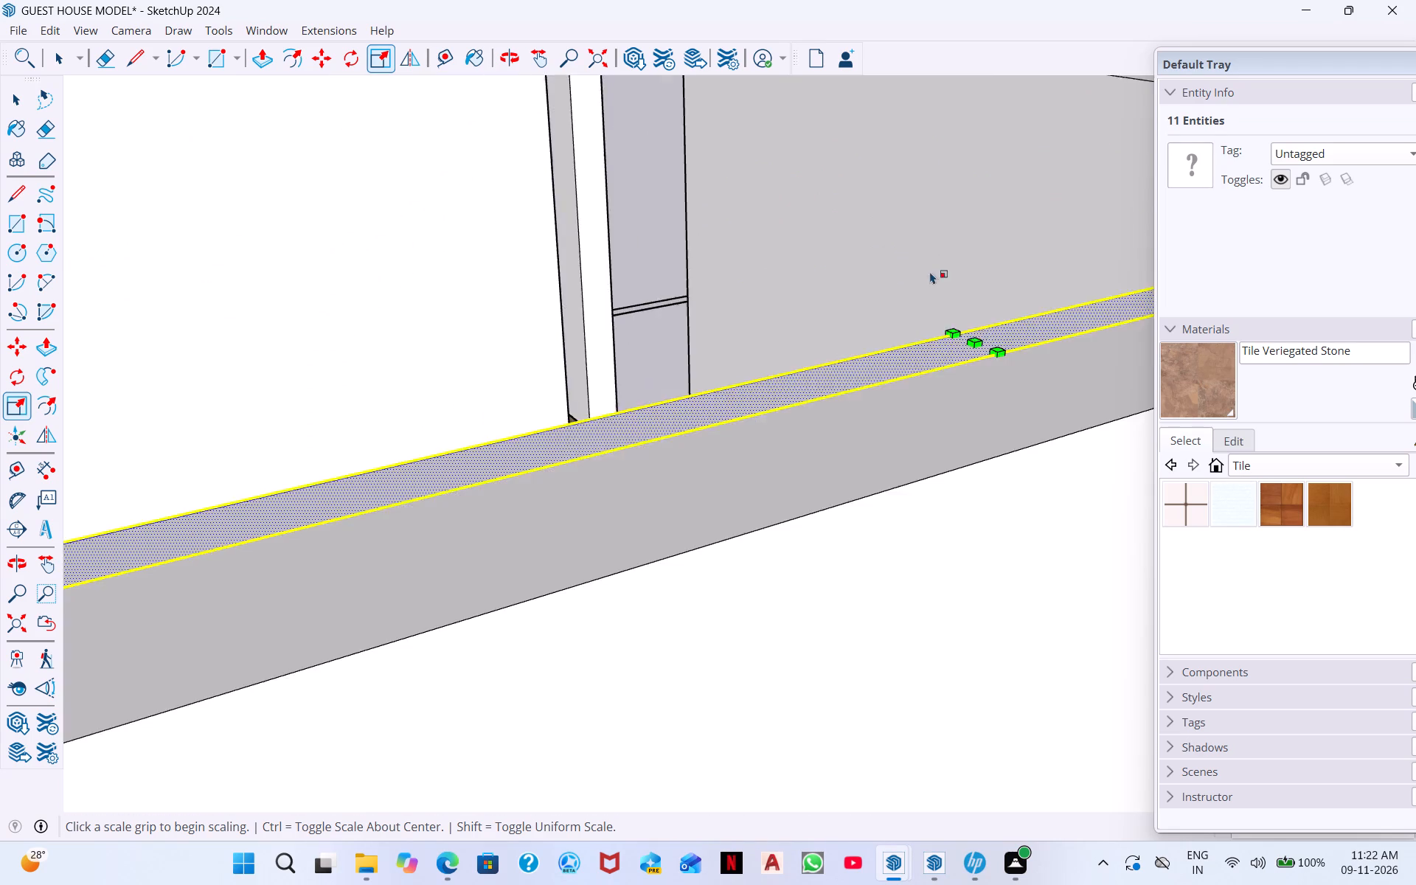
{"action": "scroll", "coordinate": [930, 271], "scroll_direction": "down", "scroll_amount": 6}
{"action": "middle_click_drag", "start_coordinate": [634, 384], "coordinate": [679, 395]}
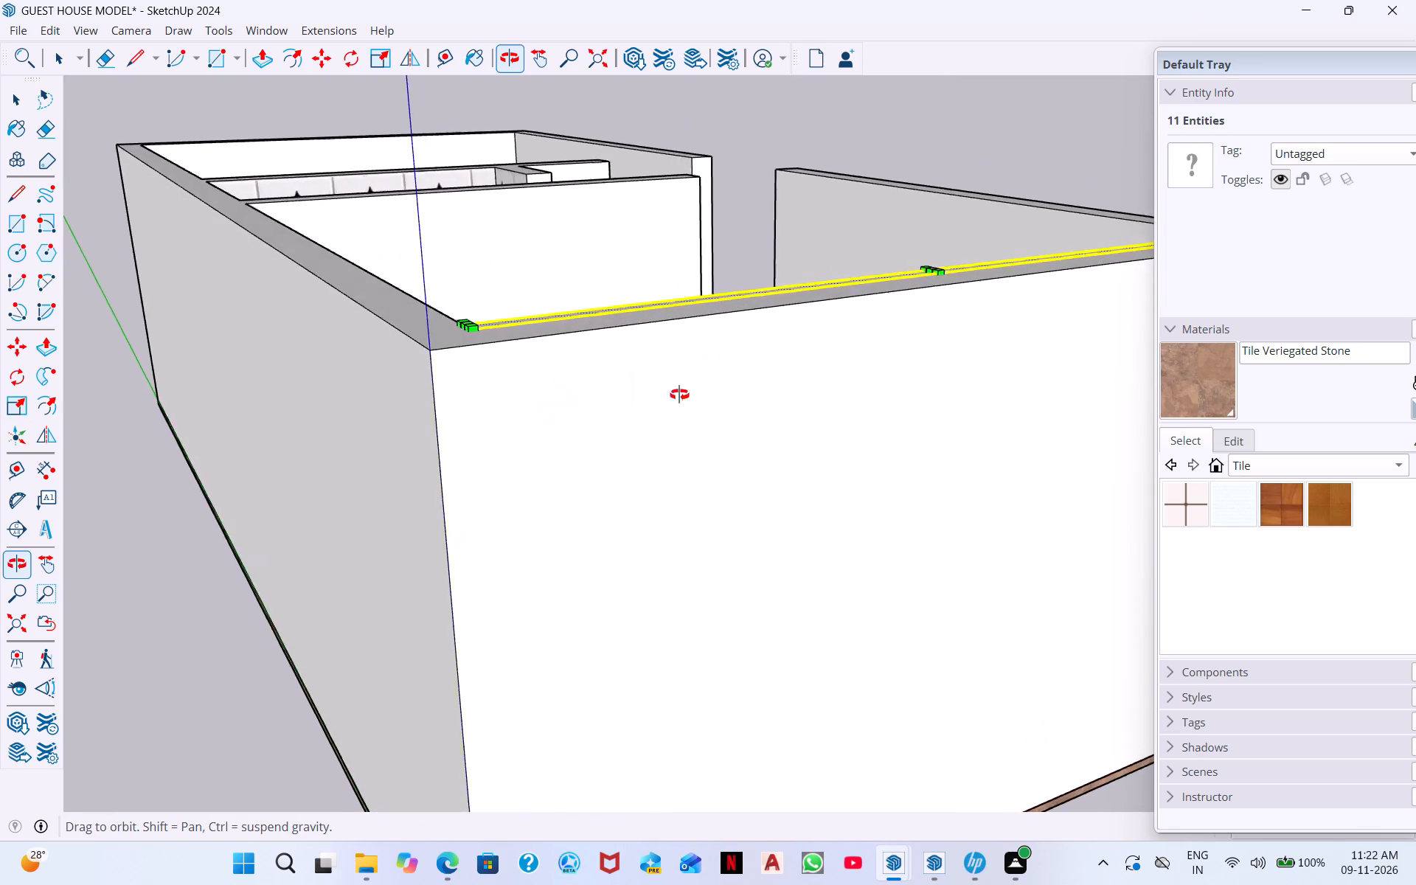
{"action": "middle_click_drag", "start_coordinate": [679, 395], "coordinate": [1122, 458]}
{"action": "middle_click_drag", "start_coordinate": [1021, 443], "coordinate": [1293, 389]}
{"action": "middle_click_drag", "start_coordinate": [1045, 355], "coordinate": [1112, 355]}
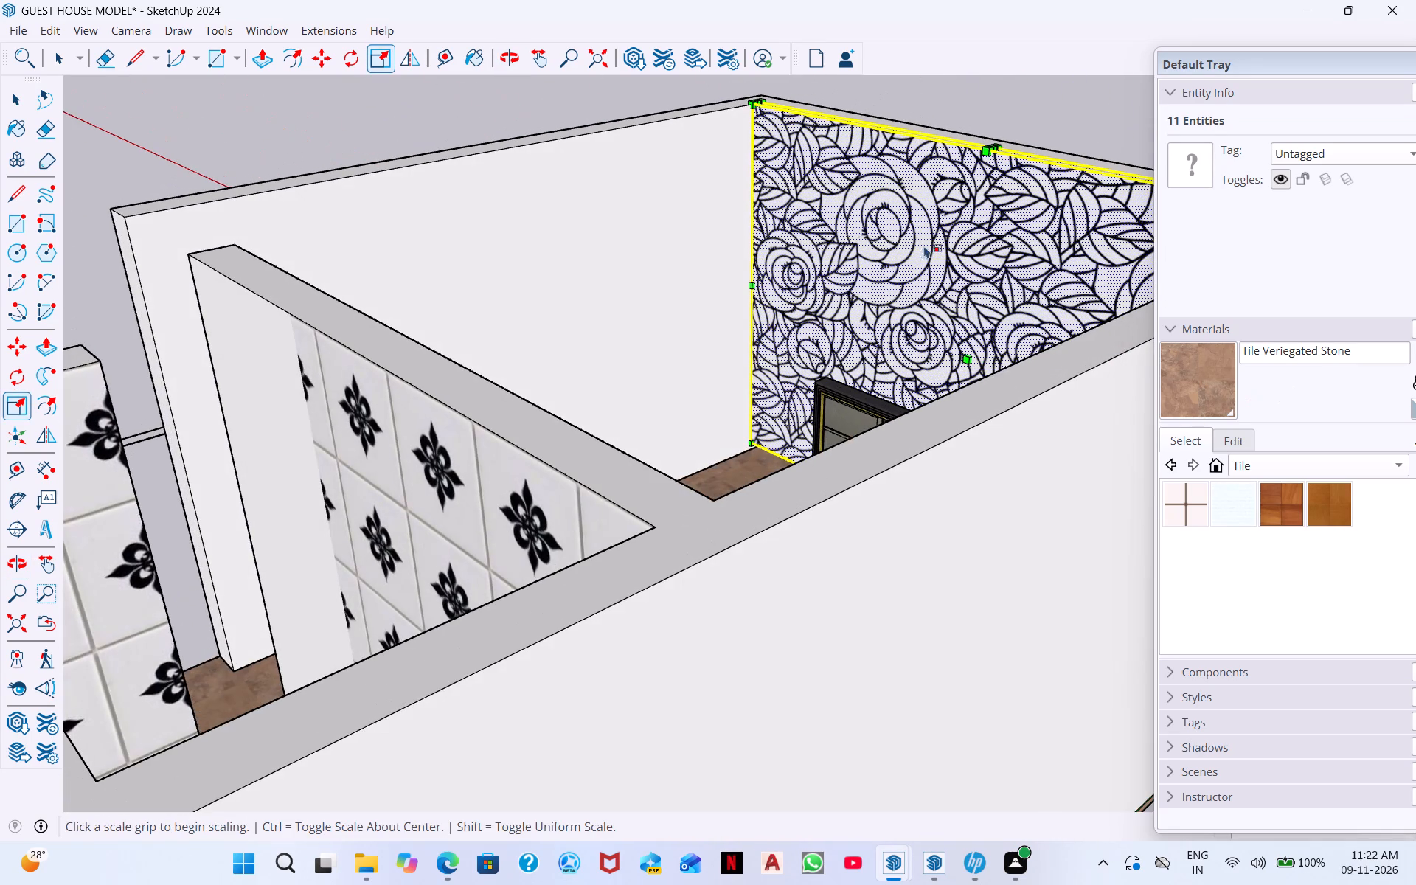
{"action": "left_click", "coordinate": [324, 145]}
{"action": "key", "text": "space"}
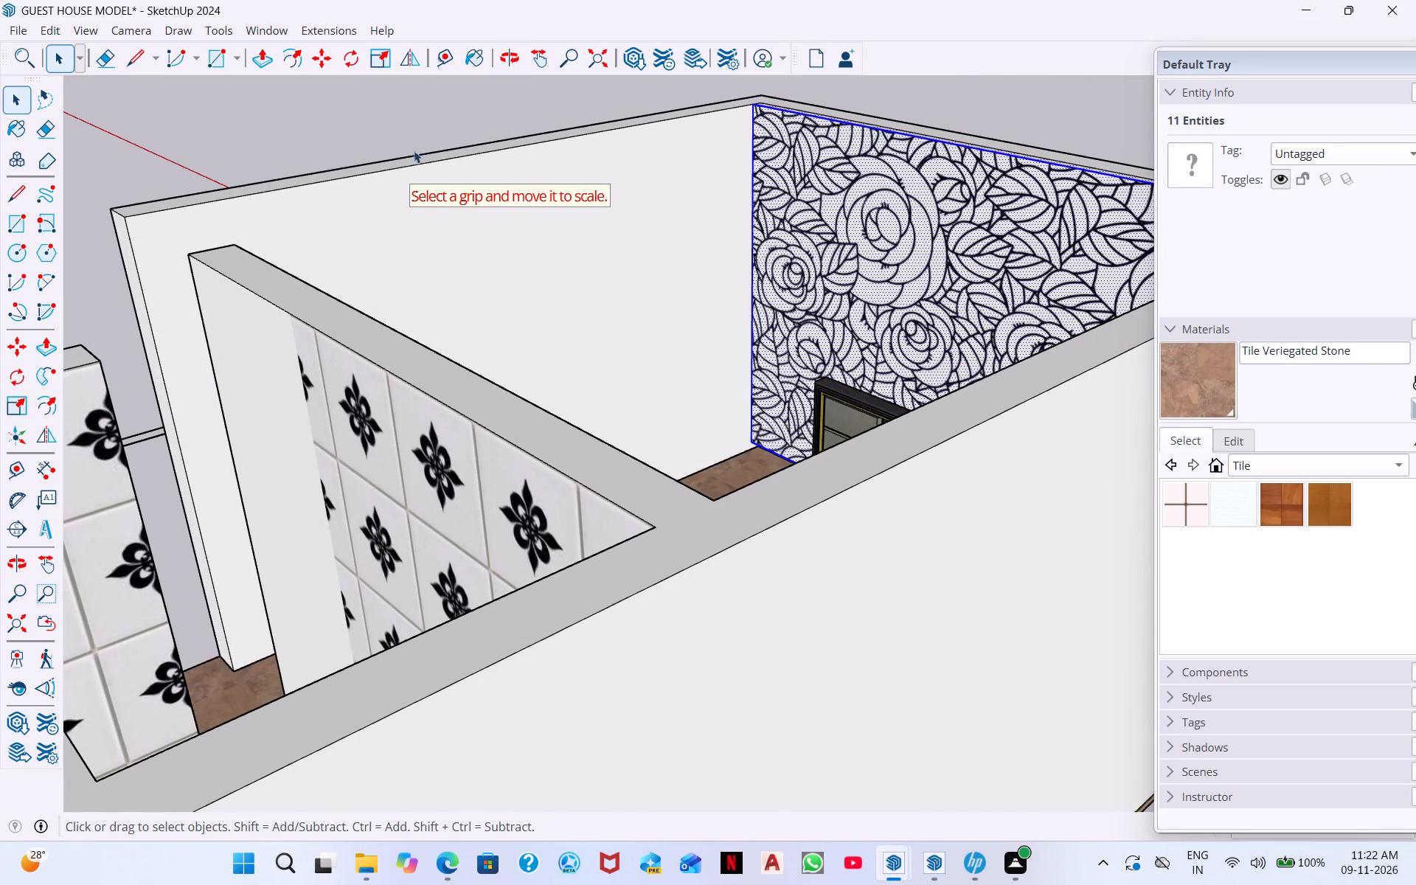
{"action": "scroll", "coordinate": [710, 251], "scroll_direction": "down", "scroll_amount": 4}
{"action": "middle_click_drag", "start_coordinate": [711, 253], "coordinate": [752, 250]}
{"action": "middle_click_drag", "start_coordinate": [780, 260], "coordinate": [1200, 272]}
{"action": "middle_click_drag", "start_coordinate": [851, 307], "coordinate": [954, 393]}
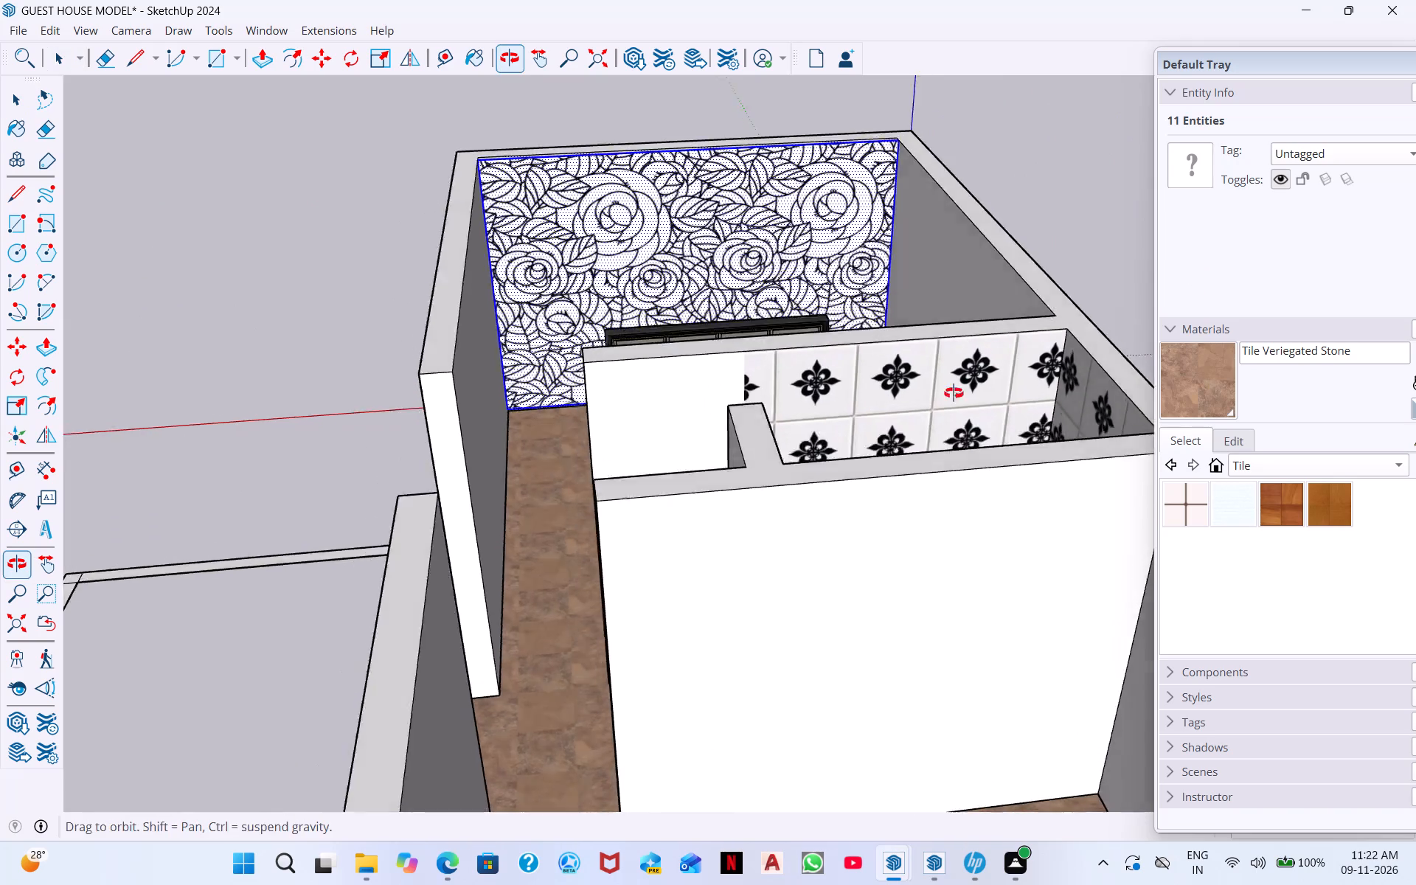
Move the bed by the top edge of its headboard a short distance towards the rose-papered wall.
{"action": "middle_click_drag", "start_coordinate": [954, 393], "coordinate": [1051, 406]}
{"action": "scroll", "coordinate": [634, 347], "scroll_direction": "up", "scroll_amount": 12}
{"action": "scroll", "coordinate": [535, 322], "scroll_direction": "down", "scroll_amount": 6}
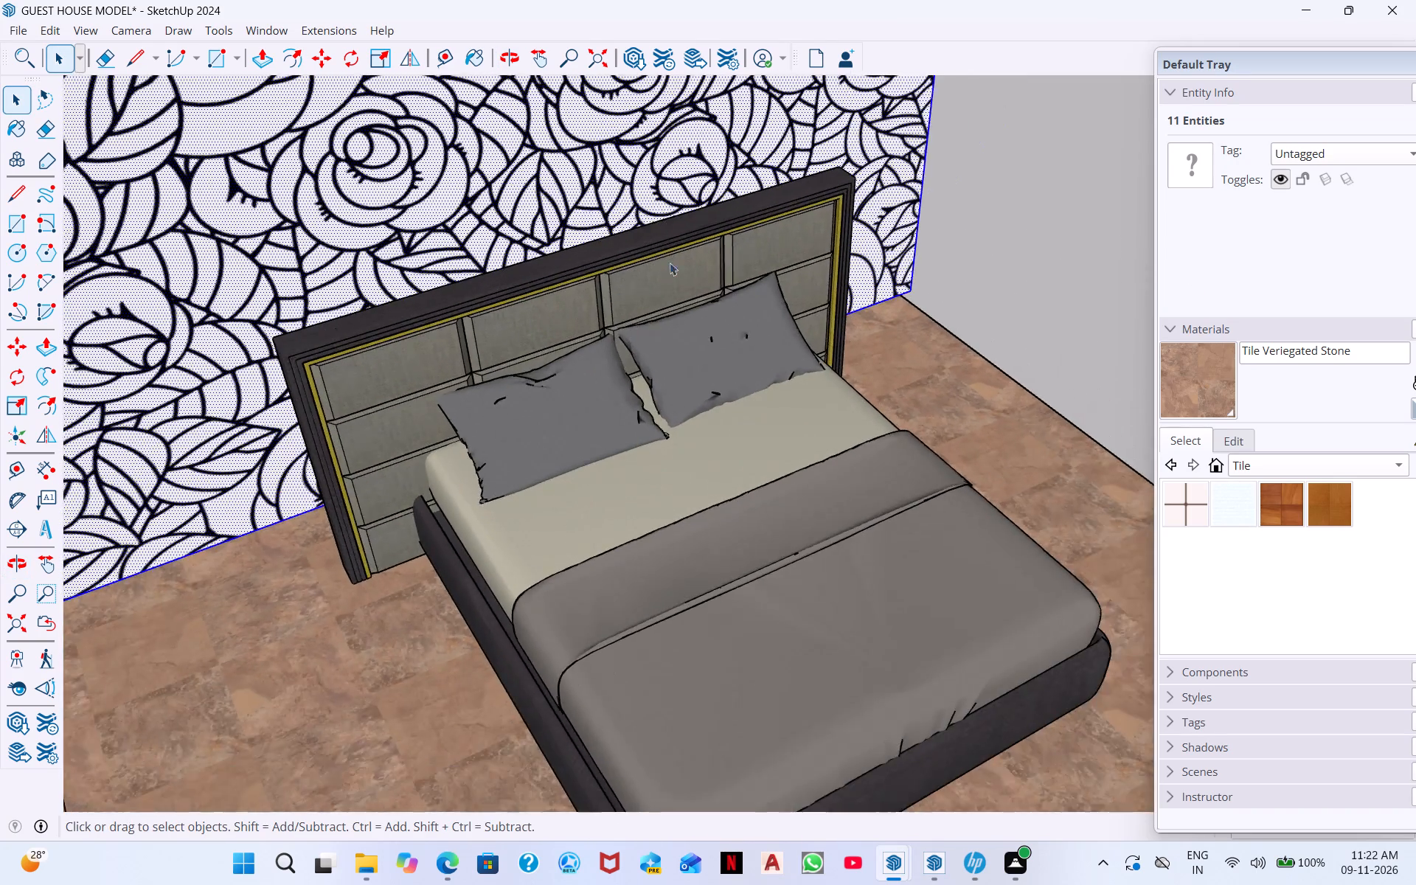
{"action": "scroll", "coordinate": [670, 263], "scroll_direction": "down", "scroll_amount": 4}
{"action": "scroll", "coordinate": [605, 198], "scroll_direction": "down", "scroll_amount": 3}
{"action": "middle_click_drag", "start_coordinate": [691, 218], "coordinate": [599, 131]}
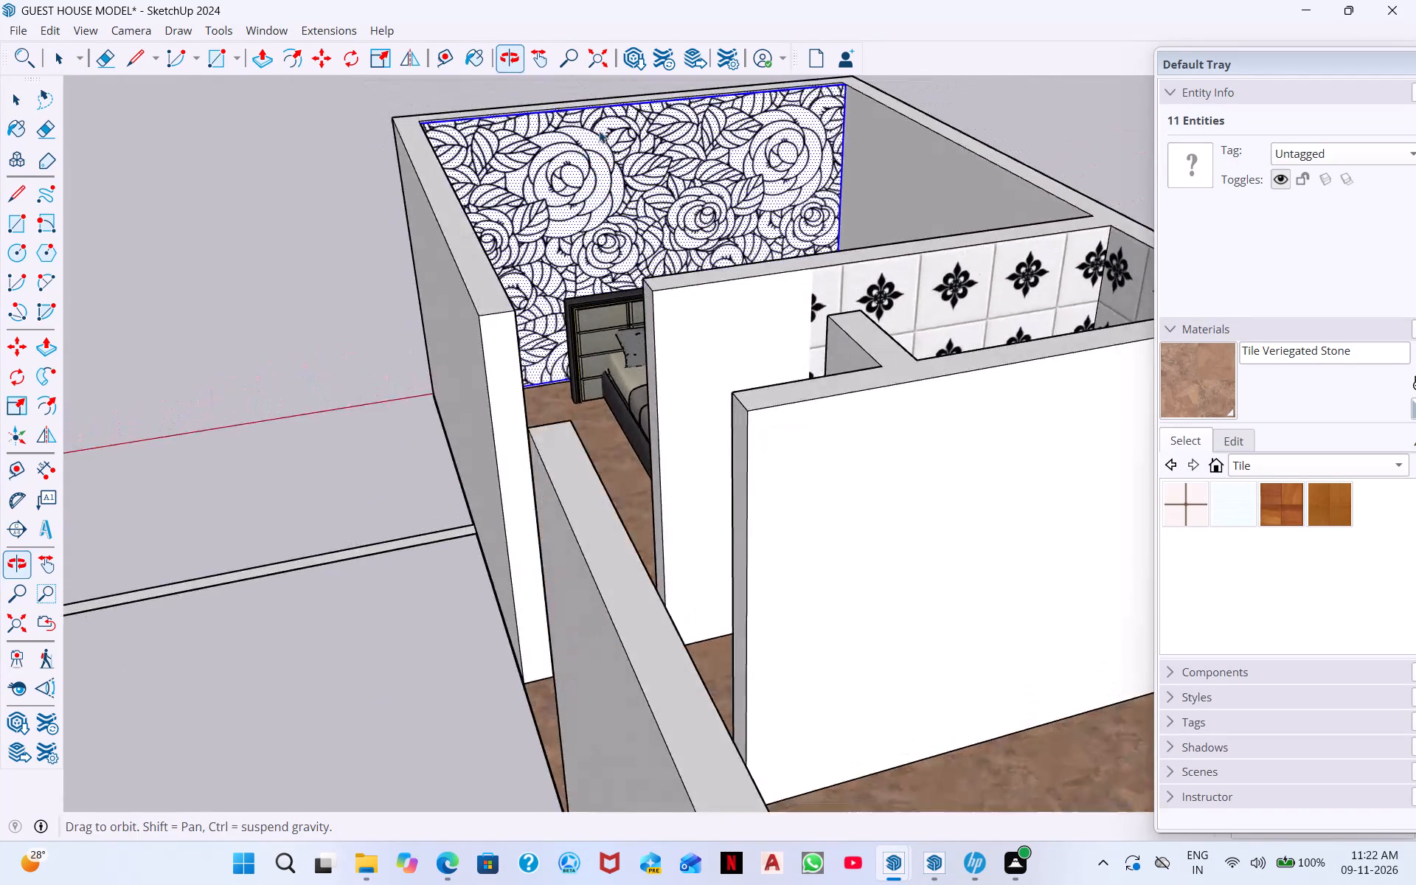
{"action": "scroll", "coordinate": [657, 235], "scroll_direction": "down", "scroll_amount": 1}
{"action": "scroll", "coordinate": [655, 180], "scroll_direction": "up", "scroll_amount": 5}
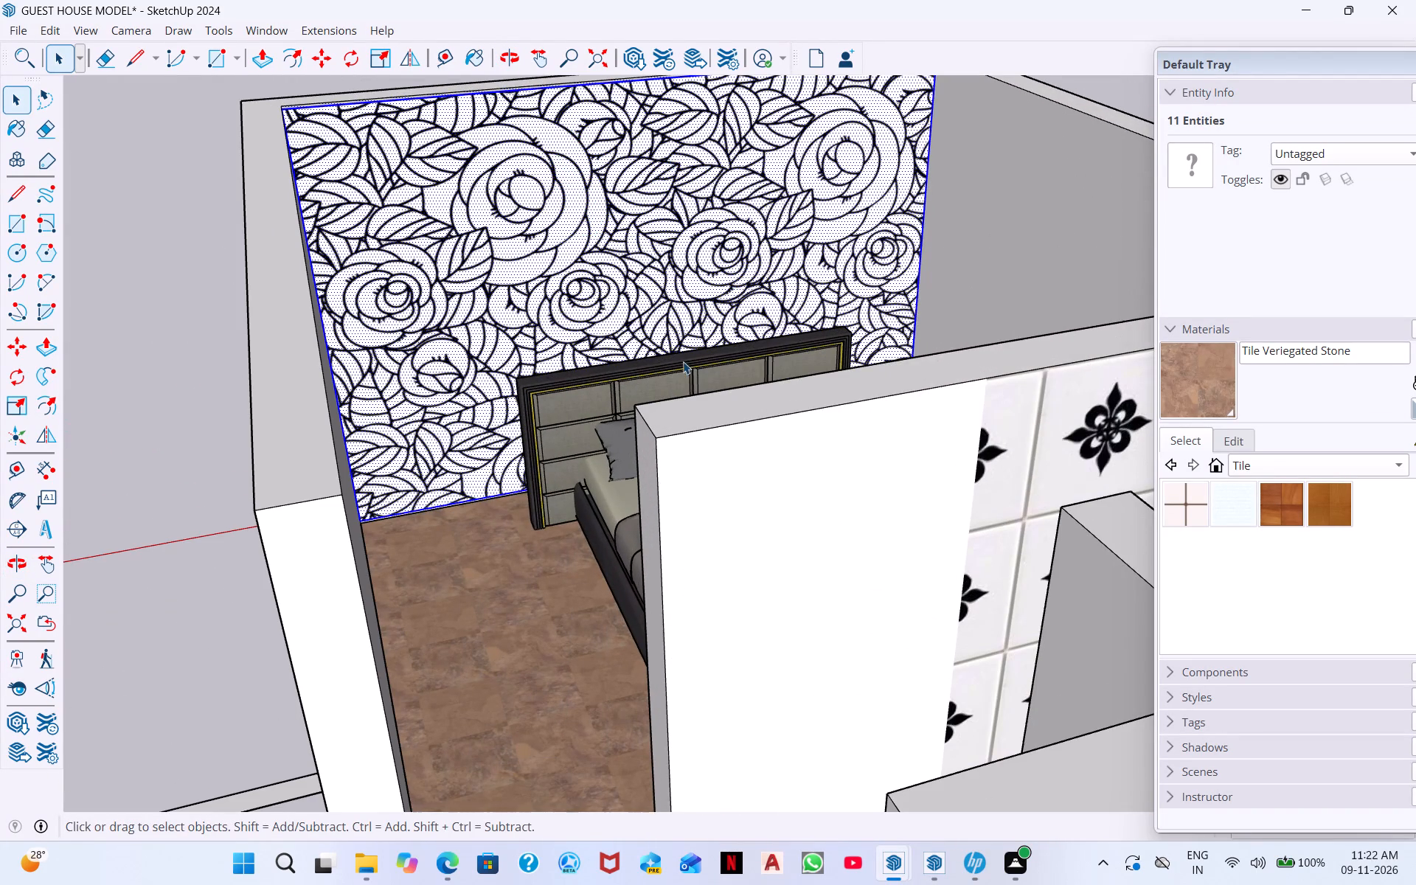
{"action": "left_click", "coordinate": [683, 361]}
{"action": "scroll", "coordinate": [670, 350], "scroll_direction": "up", "scroll_amount": 5}
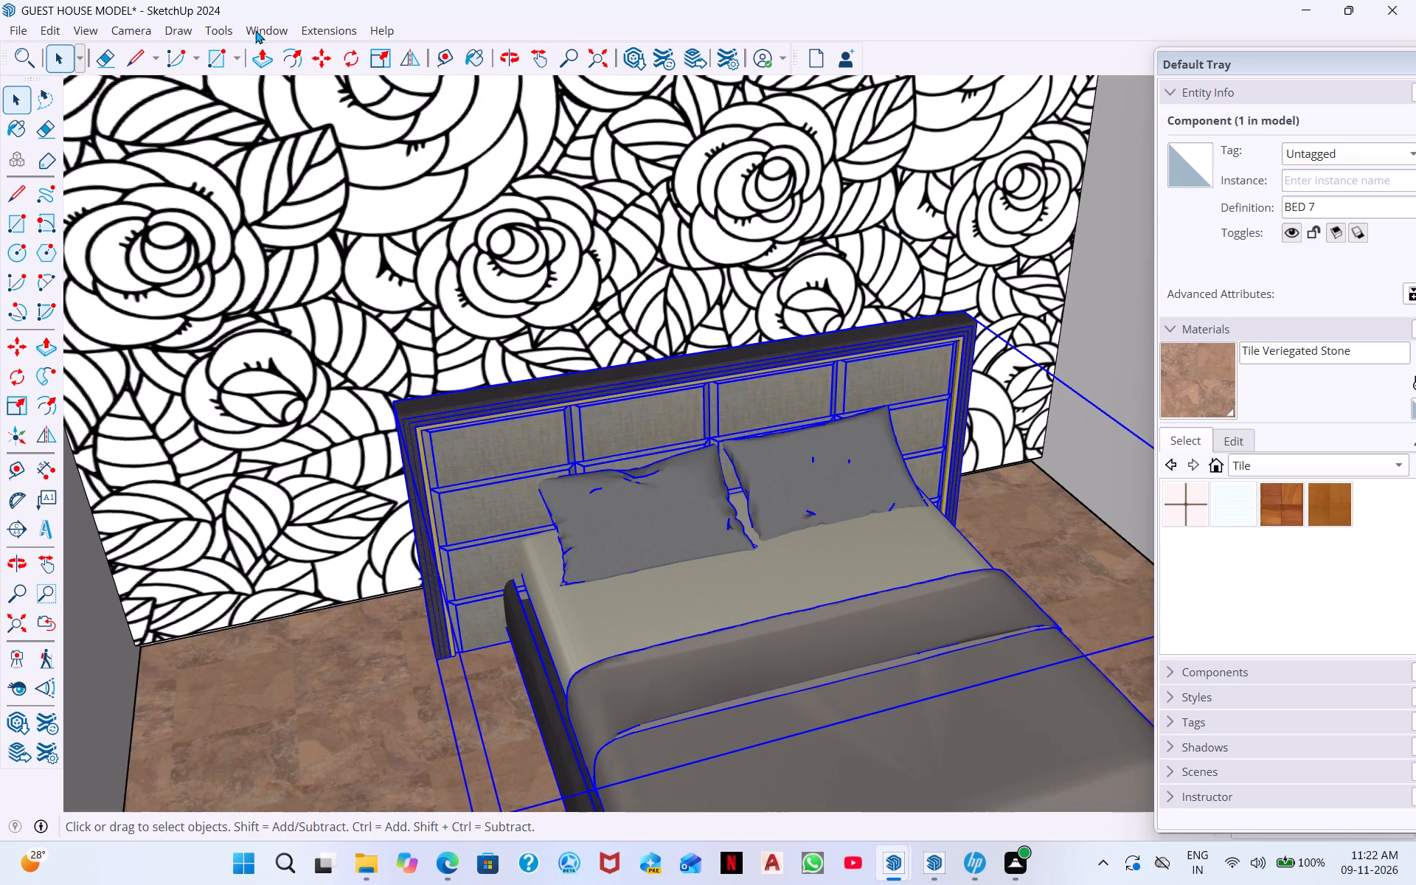
{"action": "left_click", "coordinate": [319, 57]}
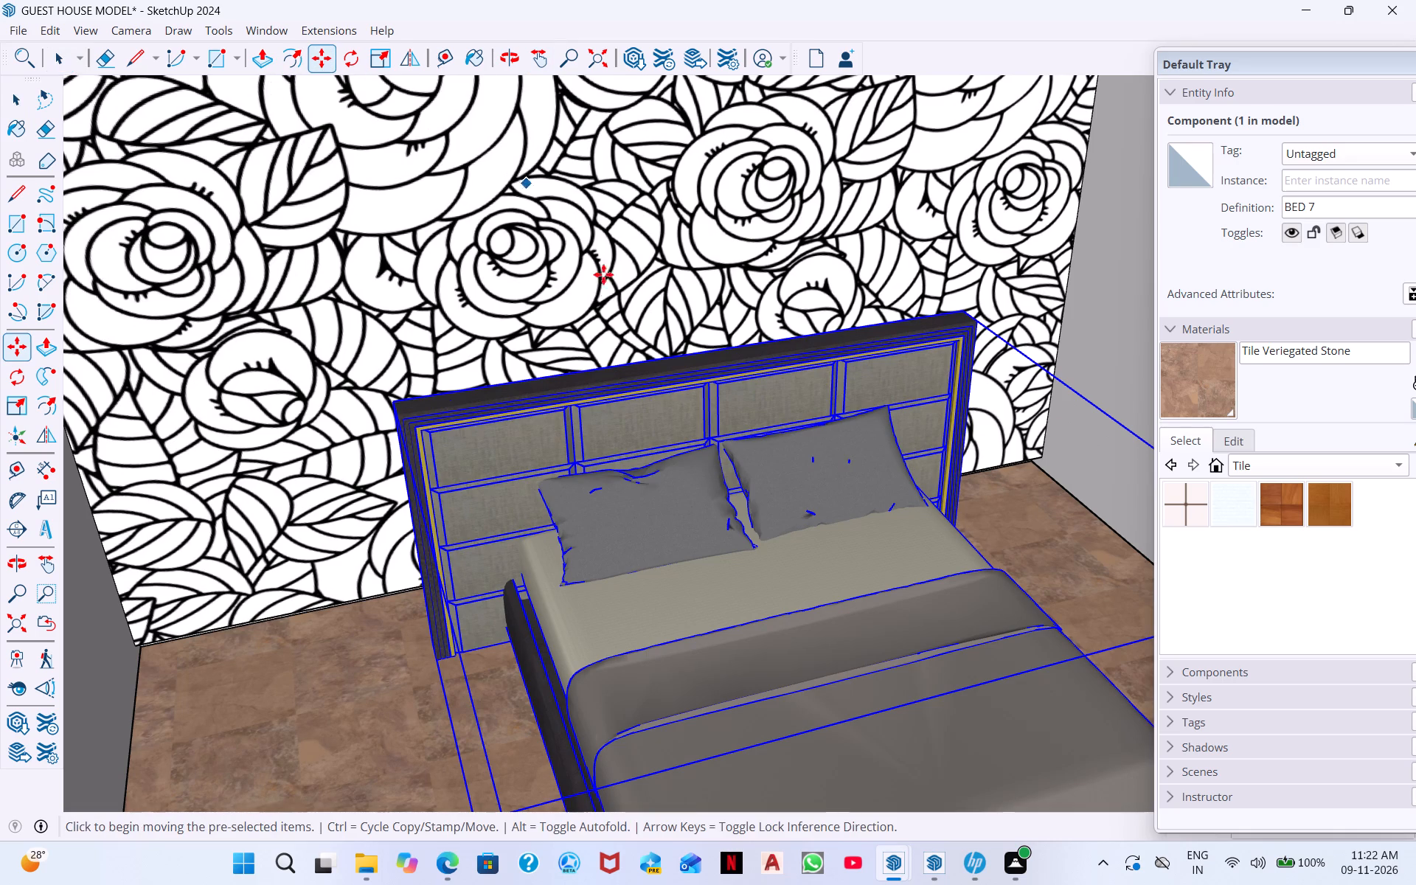
{"action": "left_click", "coordinate": [682, 351]}
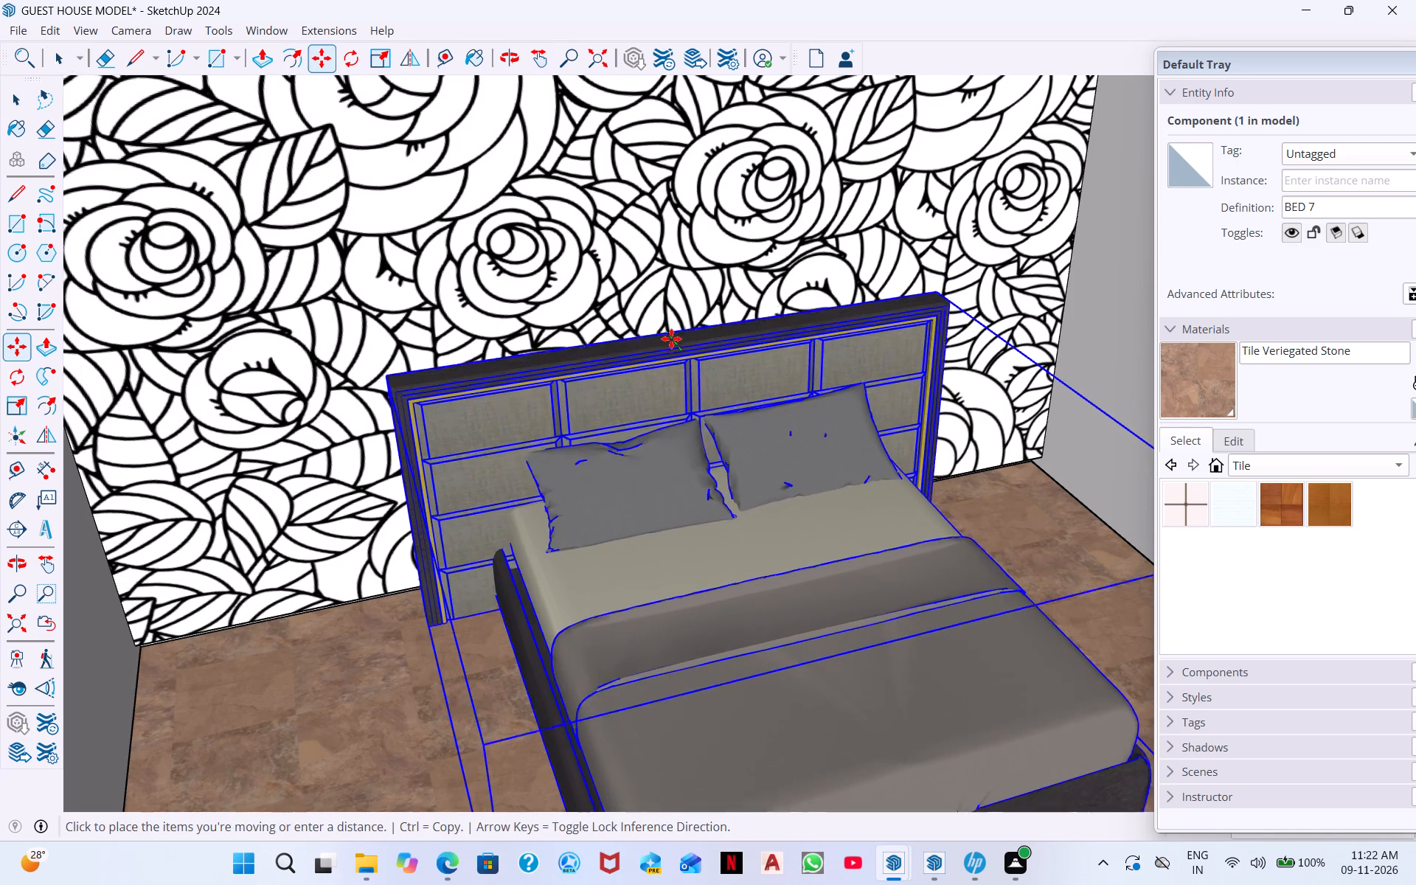
{"action": "left_click", "coordinate": [674, 336]}
Move the bed again by the top edge of its headboard, slightly closer to the rose-papered wall.
{"action": "middle_click_drag", "start_coordinate": [594, 344], "coordinate": [904, 234]}
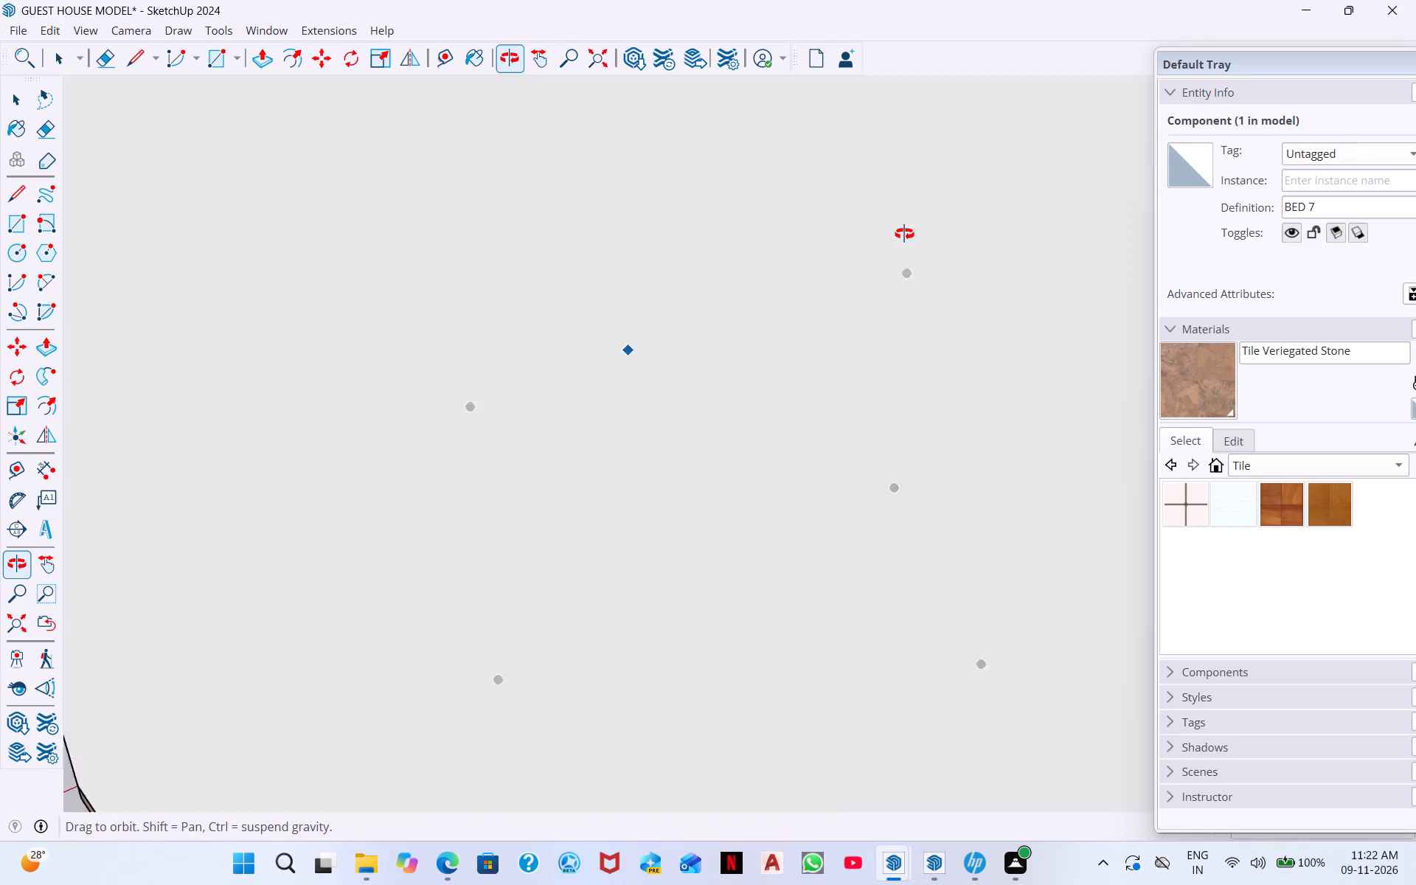
{"action": "middle_click_drag", "start_coordinate": [904, 234], "coordinate": [915, 227]}
{"action": "scroll", "coordinate": [903, 246], "scroll_direction": "down", "scroll_amount": 3}
{"action": "middle_click_drag", "start_coordinate": [868, 267], "coordinate": [810, 431]}
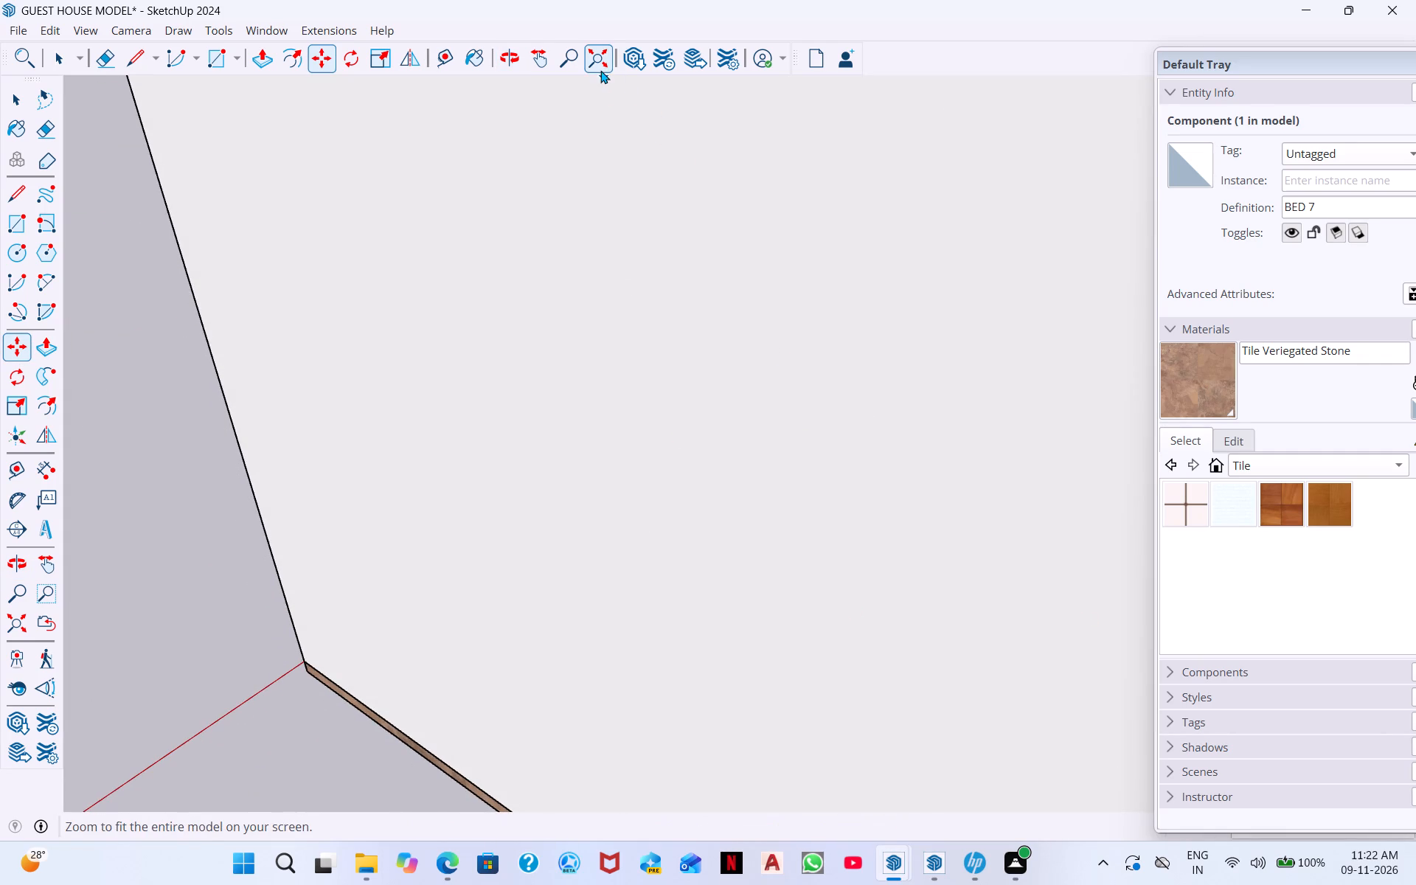
{"action": "left_click", "coordinate": [600, 70]}
{"action": "middle_click_drag", "start_coordinate": [810, 411], "coordinate": [888, 448]}
{"action": "middle_click_drag", "start_coordinate": [364, 418], "coordinate": [631, 462]}
{"action": "scroll", "coordinate": [619, 463], "scroll_direction": "down", "scroll_amount": 2}
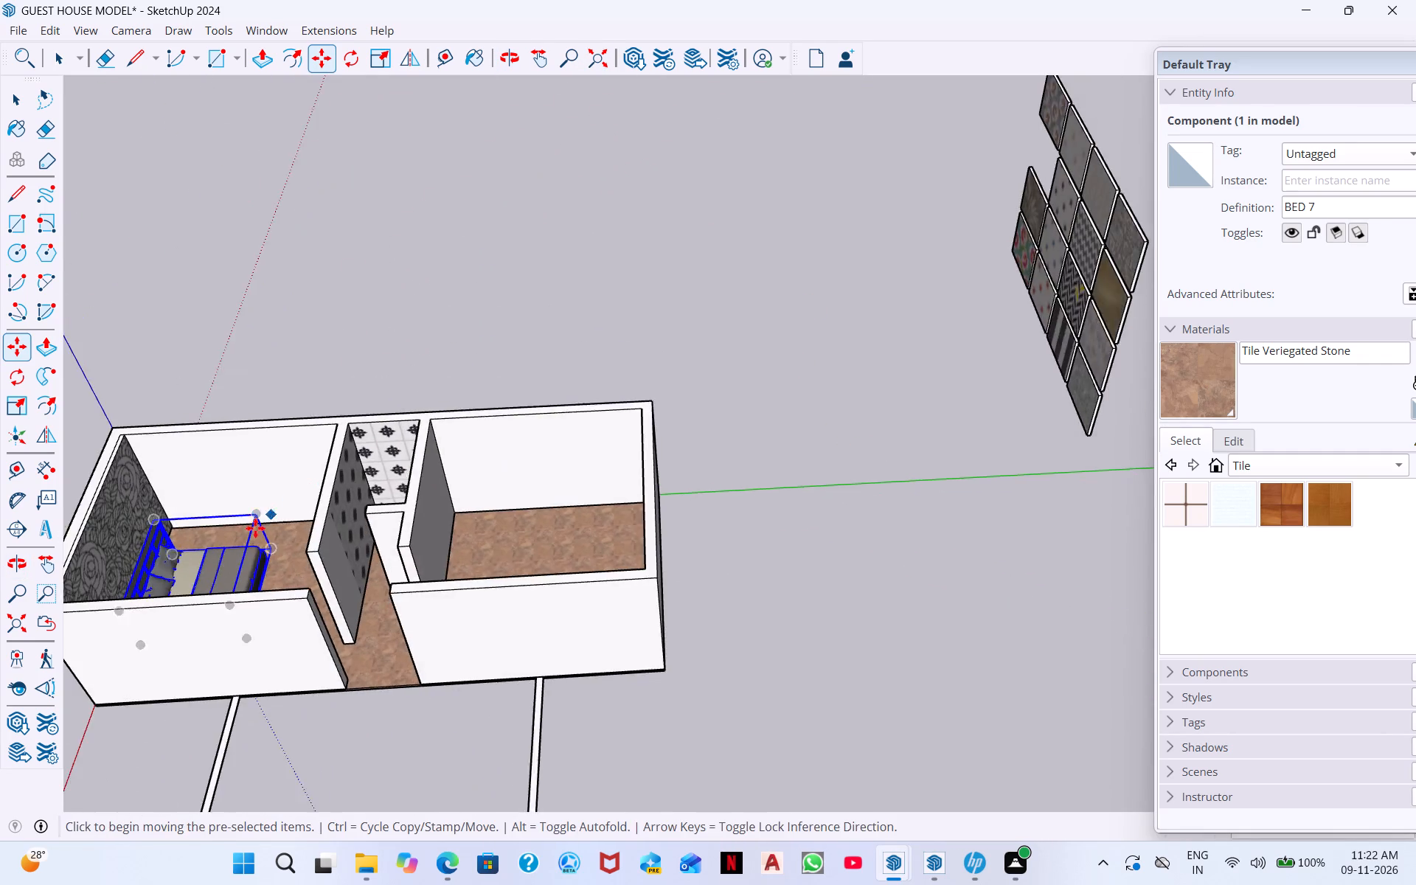
{"action": "scroll", "coordinate": [249, 524], "scroll_direction": "up", "scroll_amount": 5}
{"action": "scroll", "coordinate": [121, 551], "scroll_direction": "up", "scroll_amount": 11}
{"action": "middle_click_drag", "start_coordinate": [219, 588], "coordinate": [277, 484]}
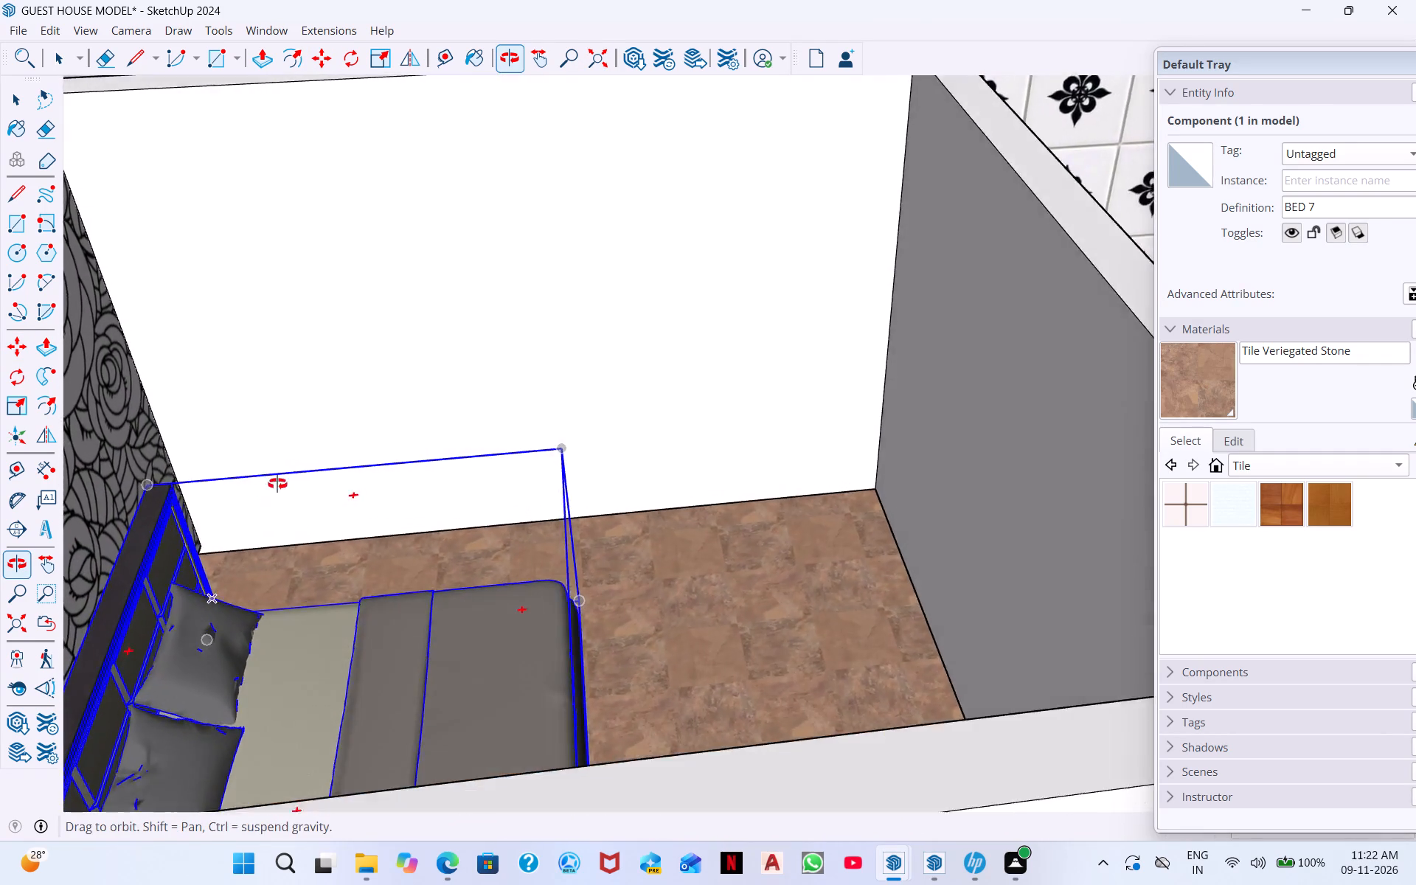
{"action": "middle_click_drag", "start_coordinate": [277, 484], "coordinate": [302, 448]}
{"action": "middle_click_drag", "start_coordinate": [235, 496], "coordinate": [137, 681]}
{"action": "middle_click_drag", "start_coordinate": [233, 622], "coordinate": [288, 636]}
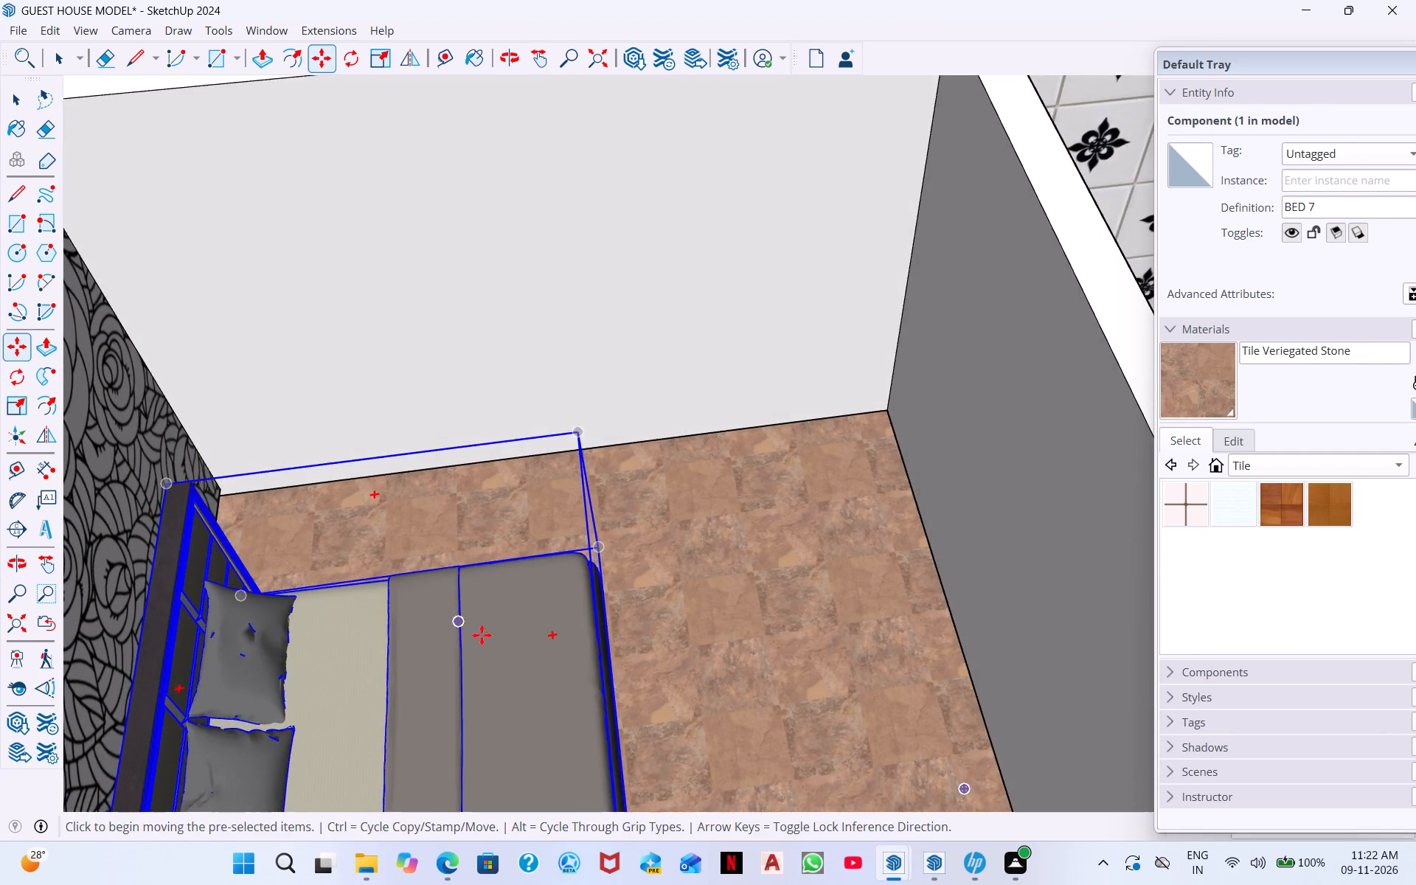
{"action": "middle_click_drag", "start_coordinate": [482, 635], "coordinate": [324, 667]}
{"action": "scroll", "coordinate": [482, 635], "scroll_direction": "down", "scroll_amount": 1}
{"action": "middle_click_drag", "start_coordinate": [506, 652], "coordinate": [288, 687]}
{"action": "scroll", "coordinate": [308, 551], "scroll_direction": "up", "scroll_amount": 5}
{"action": "scroll", "coordinate": [189, 262], "scroll_direction": "up", "scroll_amount": 1}
{"action": "middle_click_drag", "start_coordinate": [189, 262], "coordinate": [282, 289]}
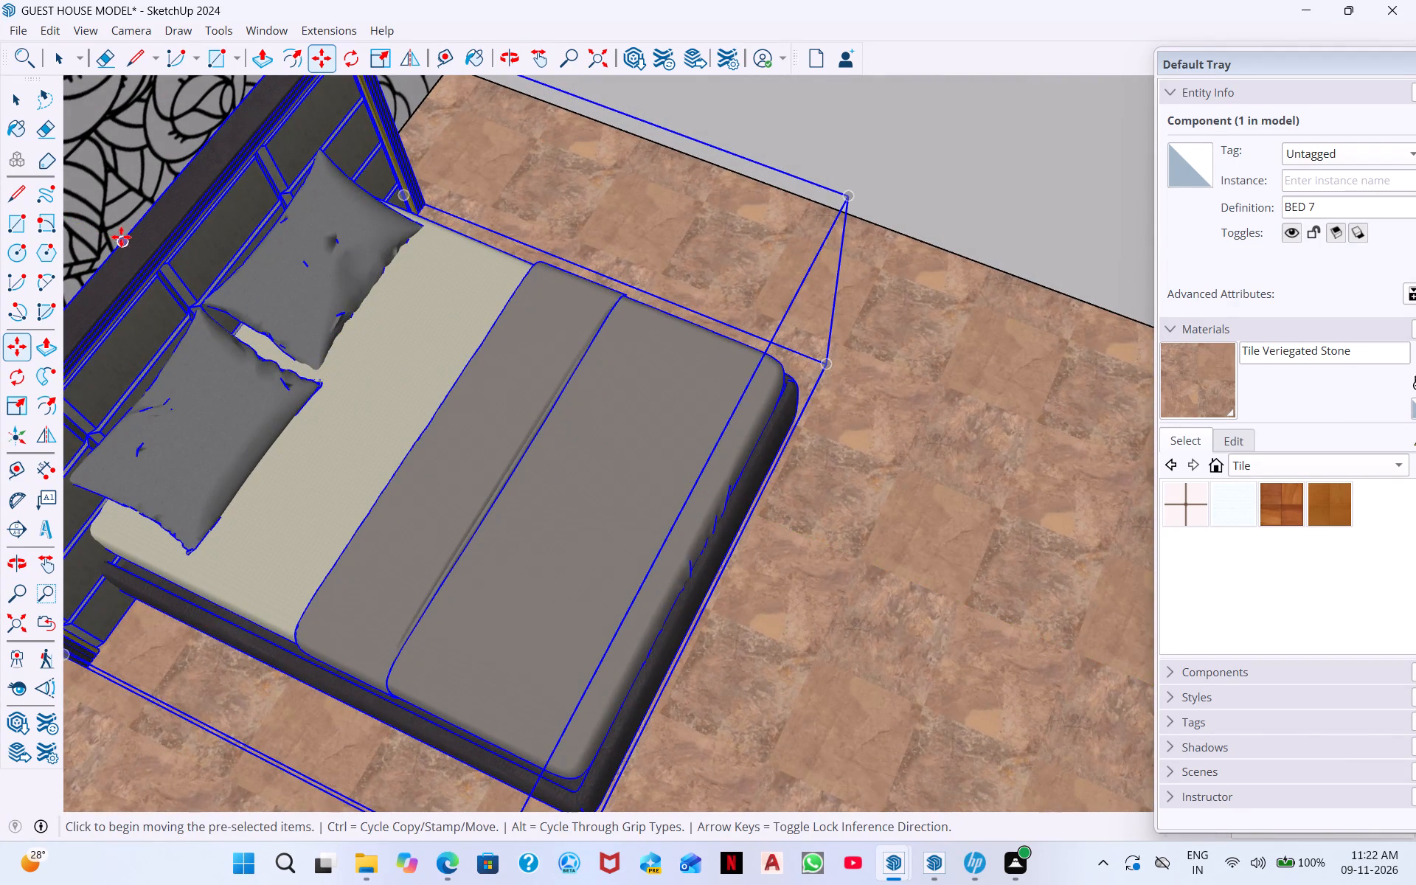
{"action": "left_click", "coordinate": [121, 237]}
{"action": "left_click", "coordinate": [104, 232]}
Move the bed by the headboard's lower corner onto the floor edge of the rose-papered wall, closing the remaining gap.
{"action": "scroll", "coordinate": [153, 224], "scroll_direction": "down", "scroll_amount": 3}
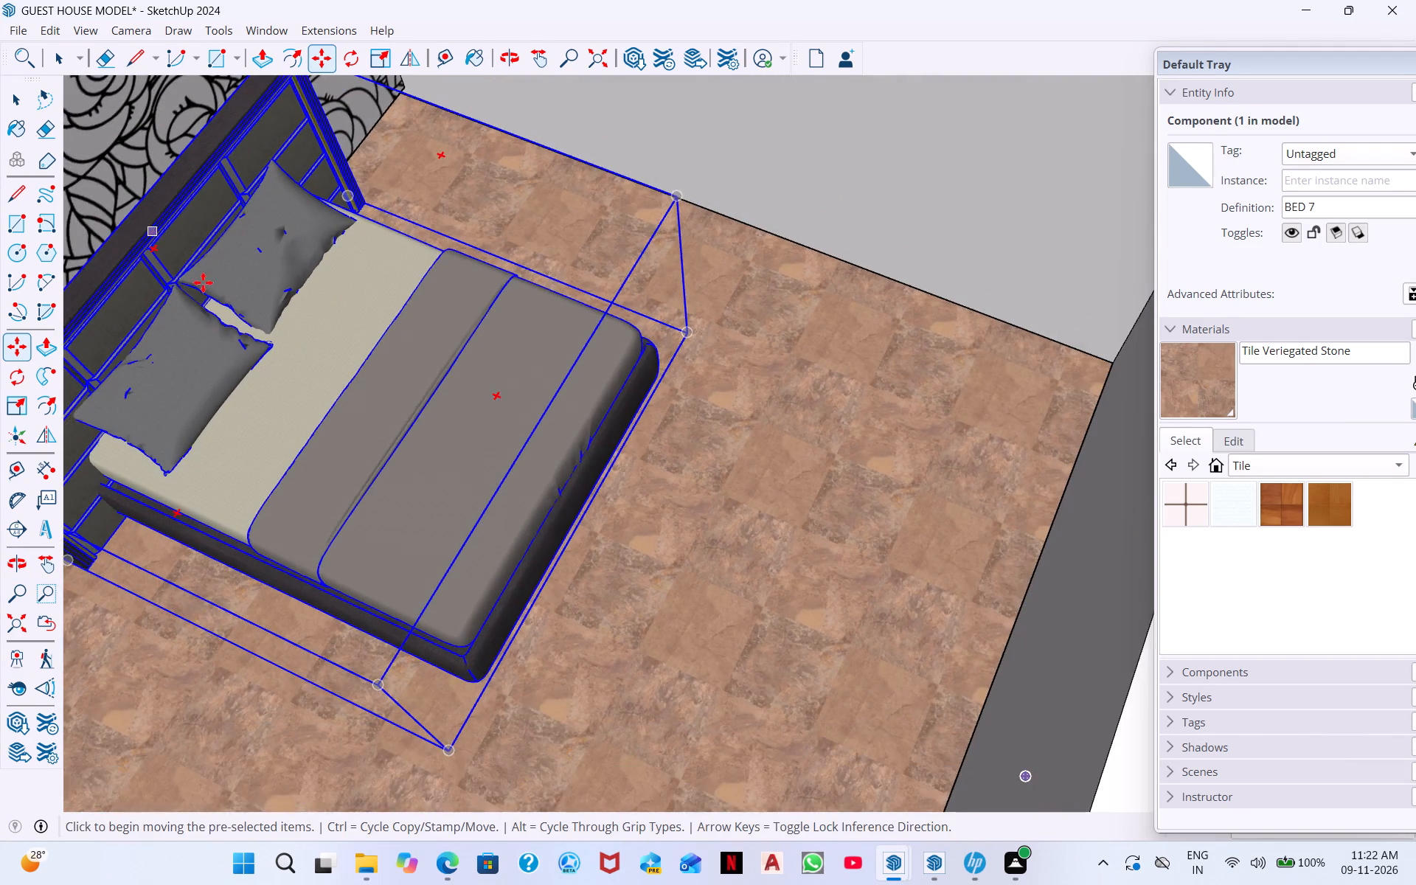
{"action": "middle_click_drag", "start_coordinate": [209, 288], "coordinate": [269, 524]}
{"action": "middle_click_drag", "start_coordinate": [344, 307], "coordinate": [254, 434]}
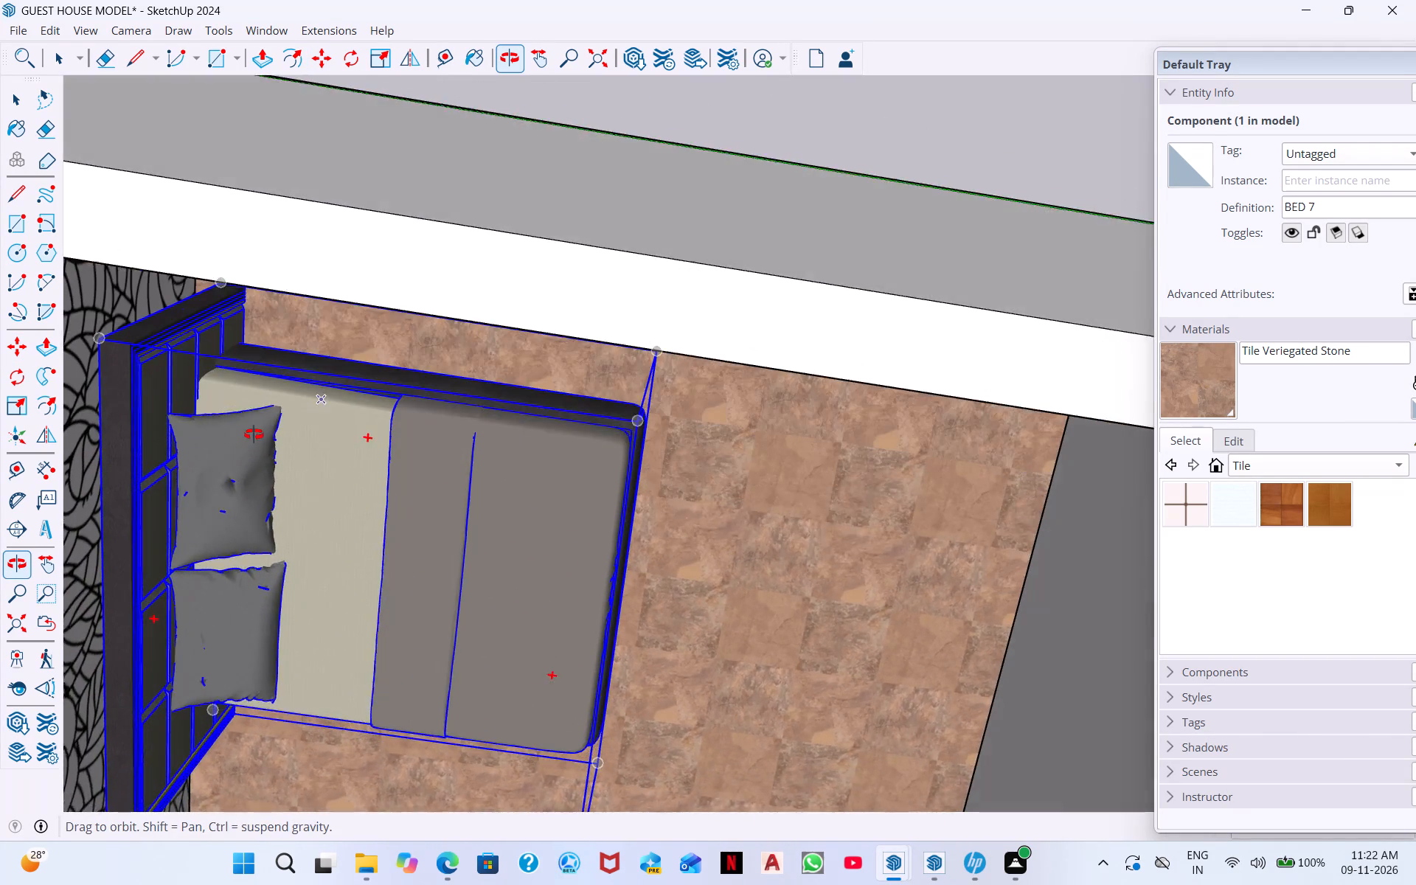
{"action": "middle_click_drag", "start_coordinate": [254, 434], "coordinate": [260, 418]}
{"action": "scroll", "coordinate": [198, 295], "scroll_direction": "up", "scroll_amount": 11}
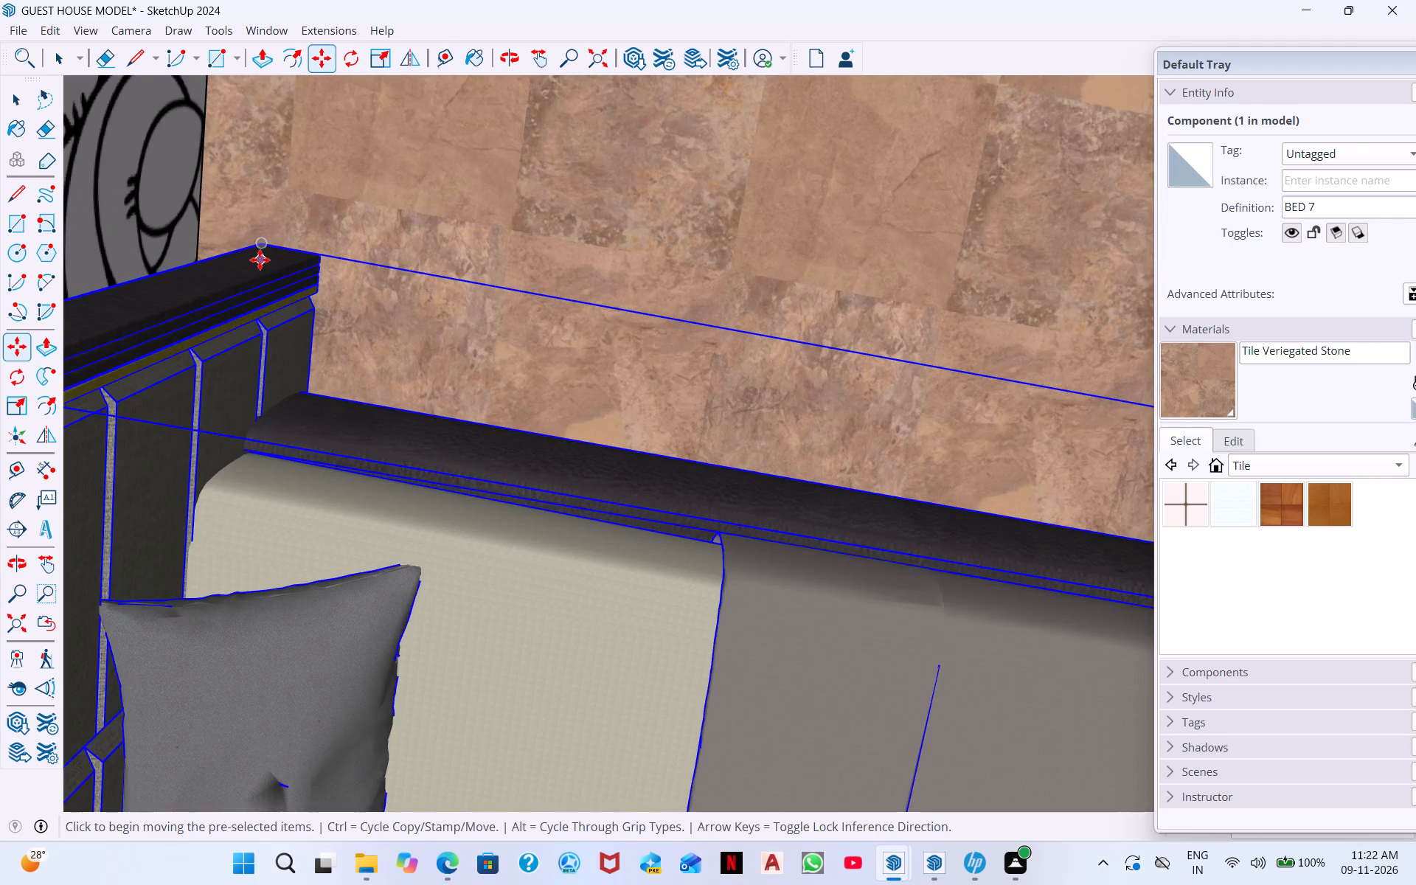
{"action": "middle_click_drag", "start_coordinate": [259, 265], "coordinate": [254, 386]}
{"action": "scroll", "coordinate": [254, 386], "scroll_direction": "up", "scroll_amount": 1}
{"action": "middle_click_drag", "start_coordinate": [294, 271], "coordinate": [350, 144]}
{"action": "middle_click_drag", "start_coordinate": [300, 302], "coordinate": [398, 148]}
{"action": "scroll", "coordinate": [471, 257], "scroll_direction": "down", "scroll_amount": 4}
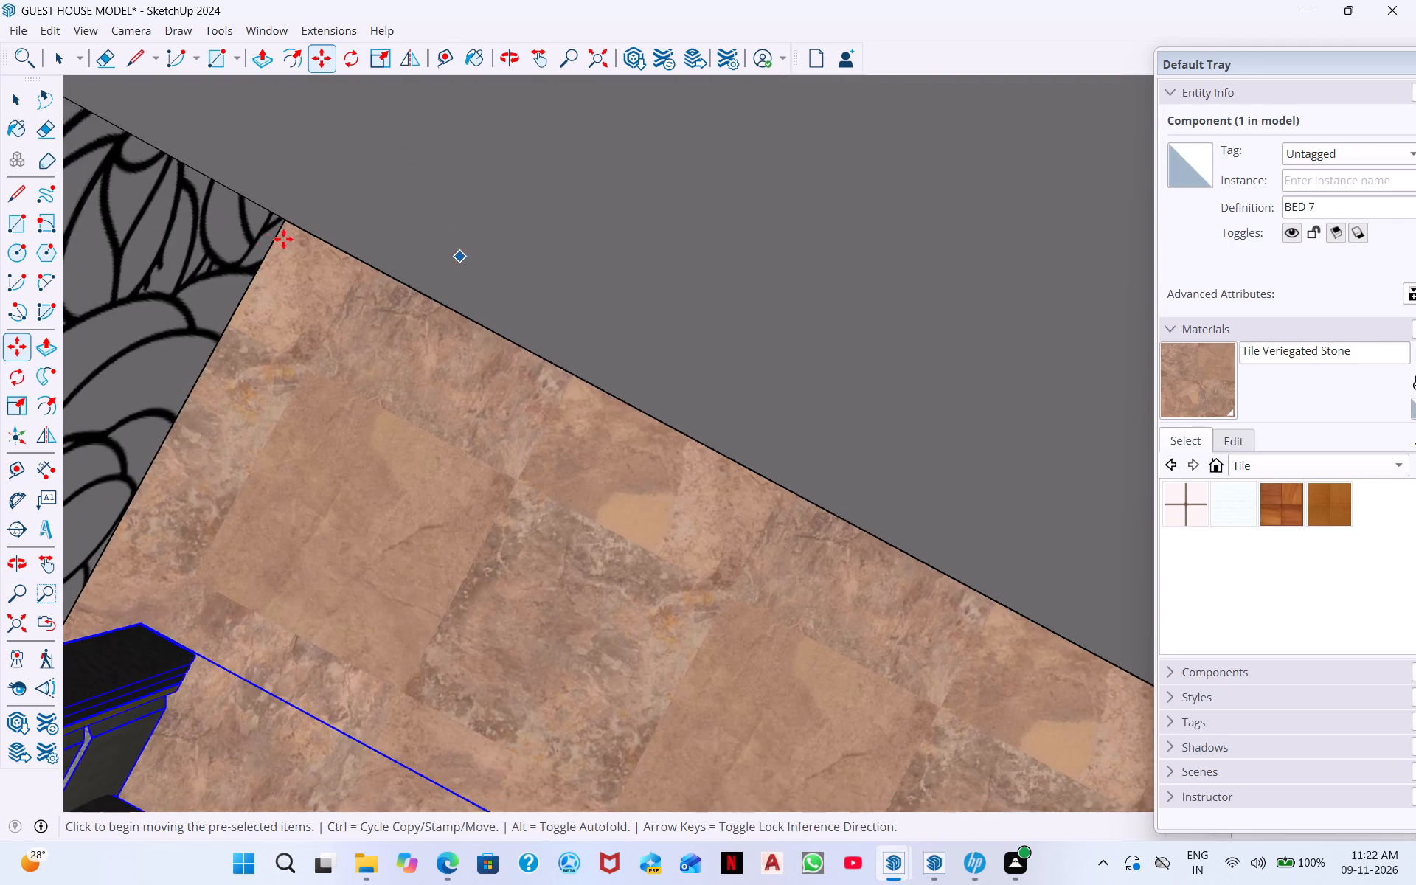
{"action": "scroll", "coordinate": [283, 239], "scroll_direction": "down", "scroll_amount": 3}
{"action": "scroll", "coordinate": [196, 353], "scroll_direction": "down", "scroll_amount": 8}
{"action": "middle_click_drag", "start_coordinate": [349, 289], "coordinate": [367, 308]}
{"action": "middle_click_drag", "start_coordinate": [383, 311], "coordinate": [497, 147]}
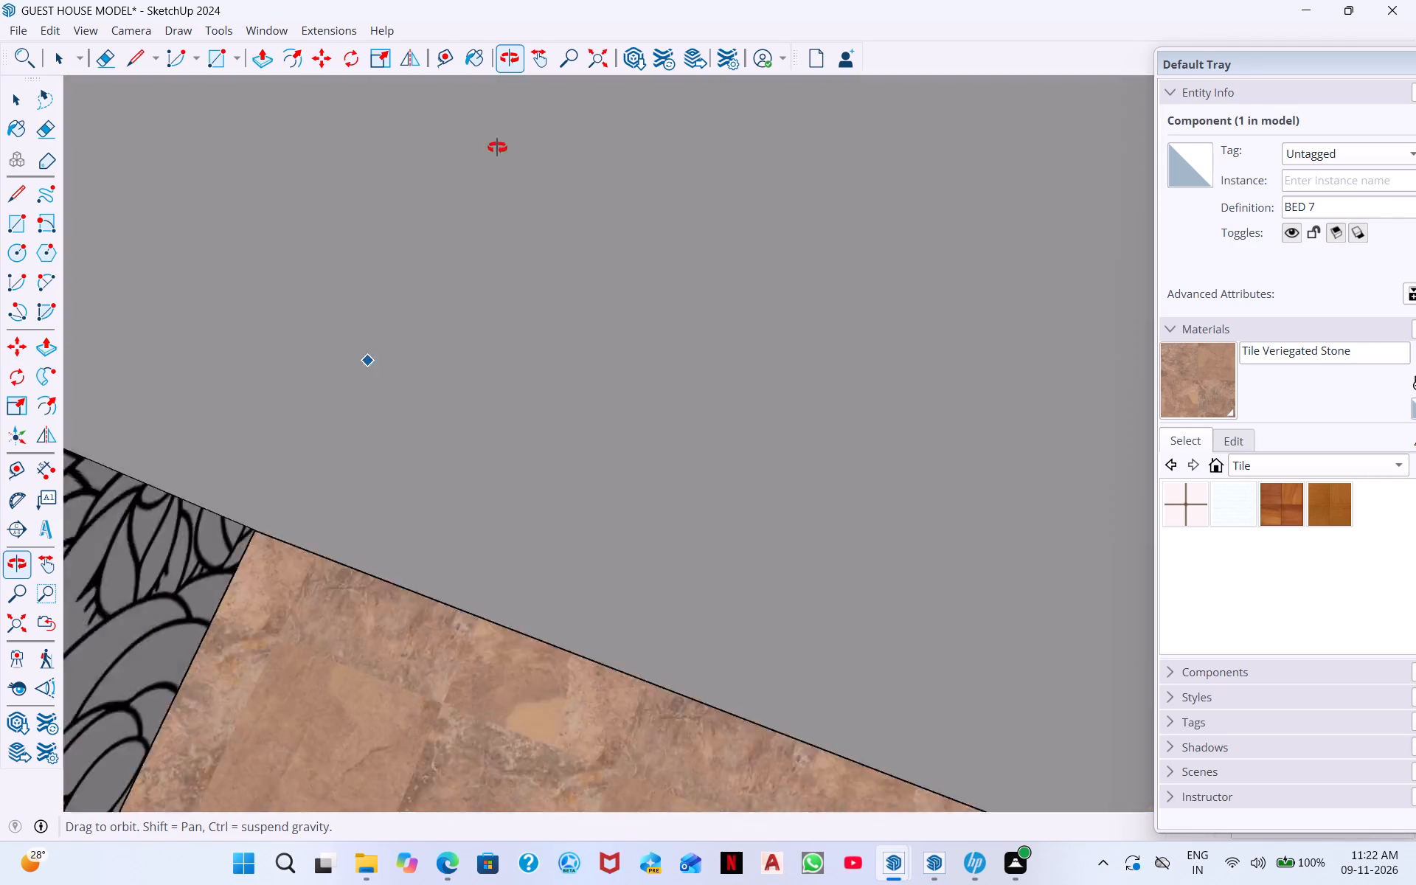
{"action": "middle_click_drag", "start_coordinate": [497, 147], "coordinate": [516, 191]}
{"action": "left_click", "coordinate": [597, 64]}
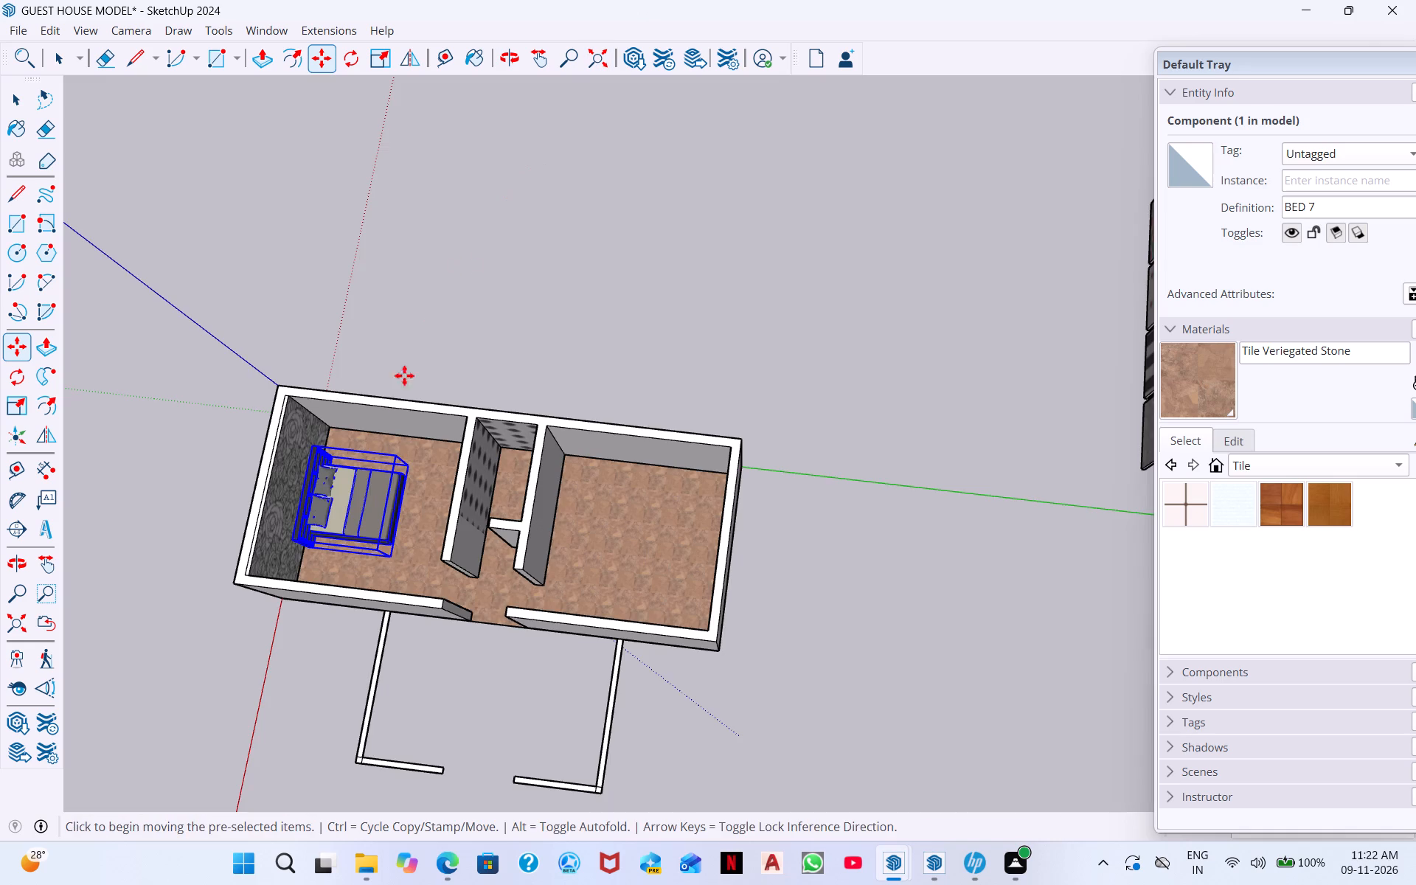
{"action": "middle_click_drag", "start_coordinate": [338, 526], "coordinate": [327, 408]}
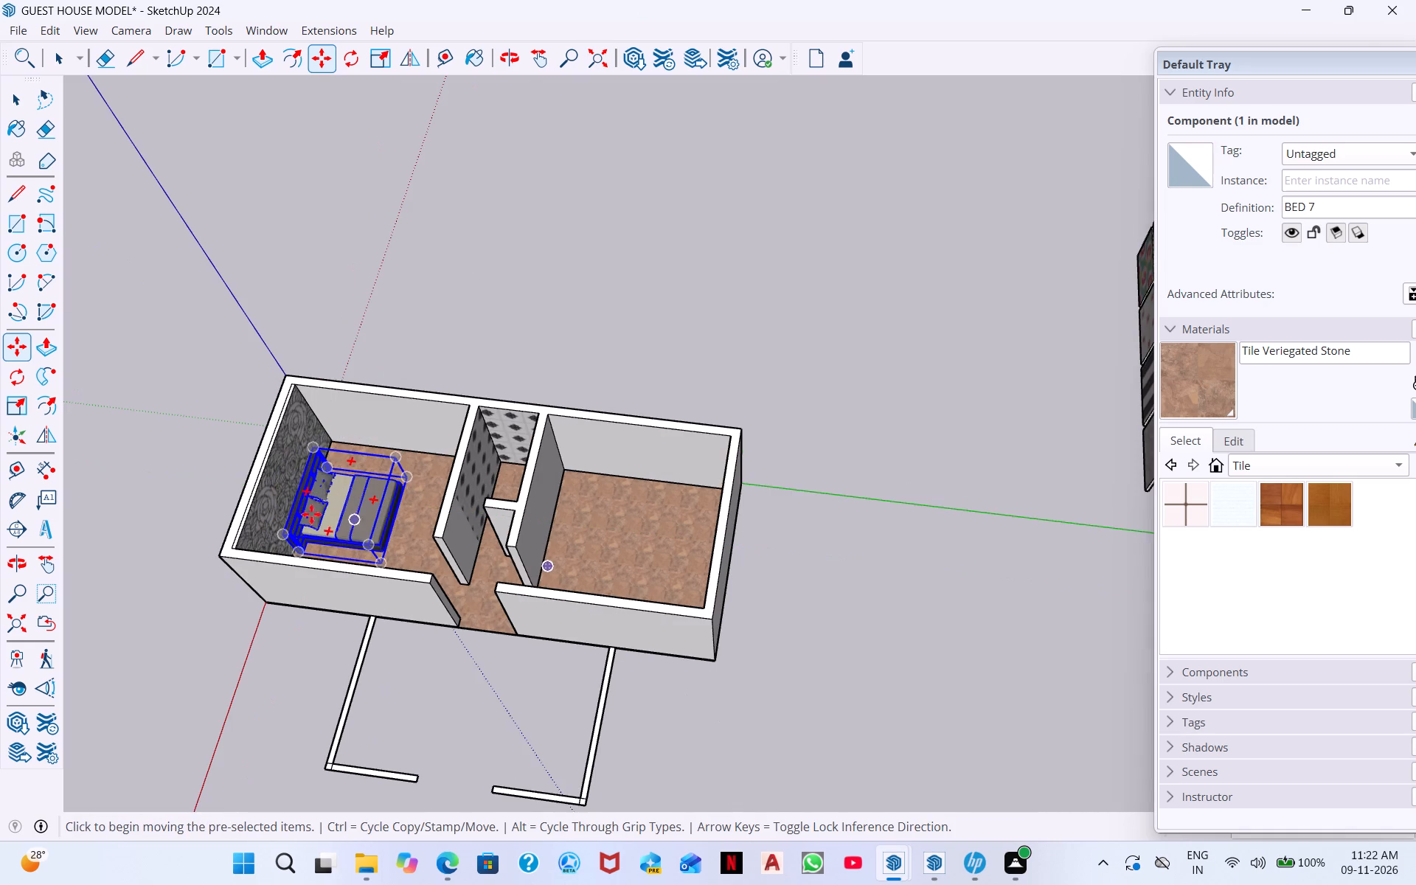
{"action": "scroll", "coordinate": [326, 517], "scroll_direction": "up", "scroll_amount": 11}
{"action": "scroll", "coordinate": [225, 636], "scroll_direction": "up", "scroll_amount": 14}
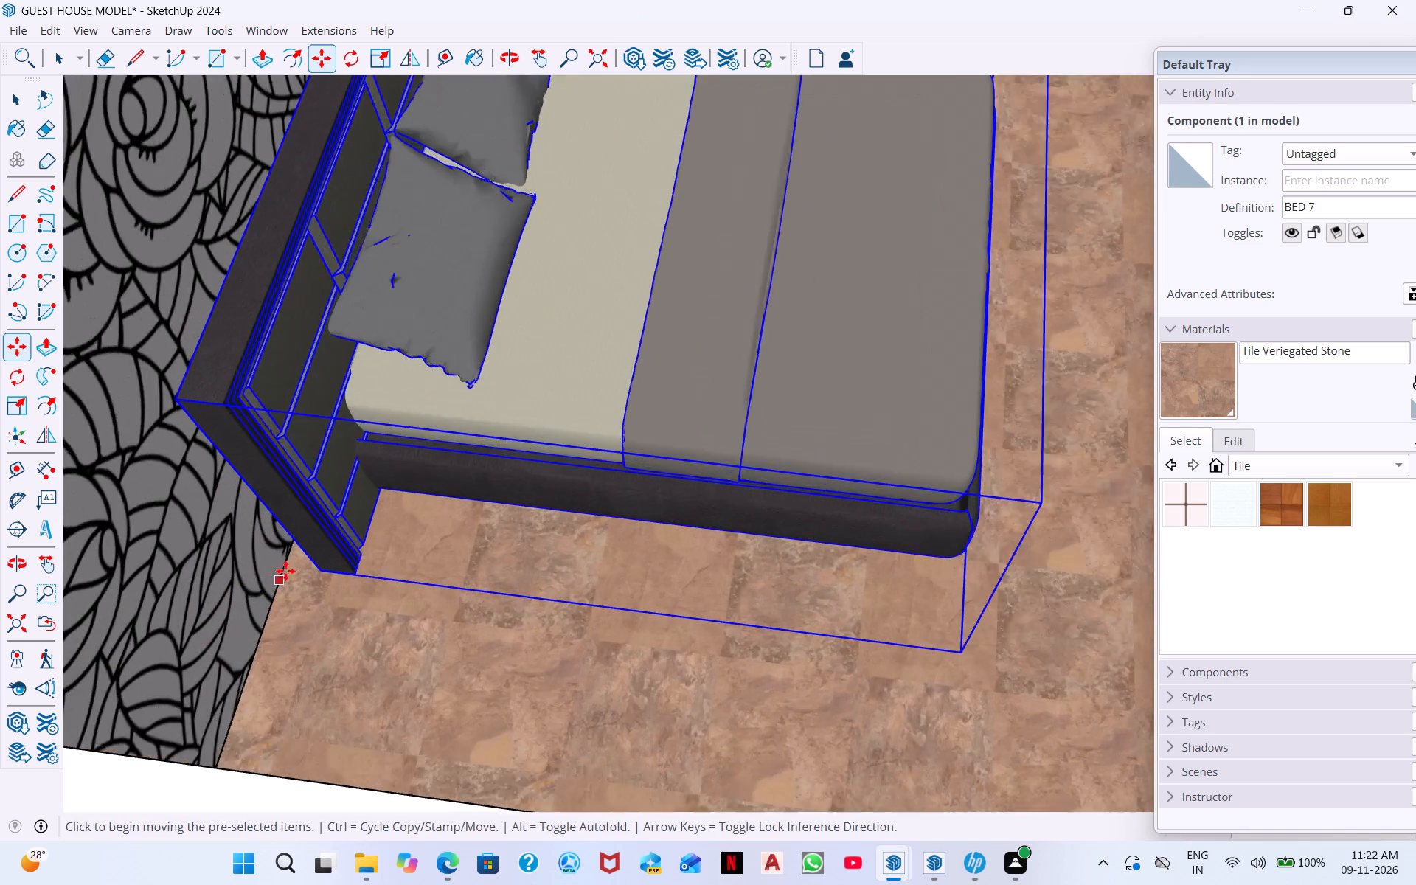
{"action": "scroll", "coordinate": [285, 571], "scroll_direction": "up", "scroll_amount": 5}
{"action": "left_click", "coordinate": [344, 570]}
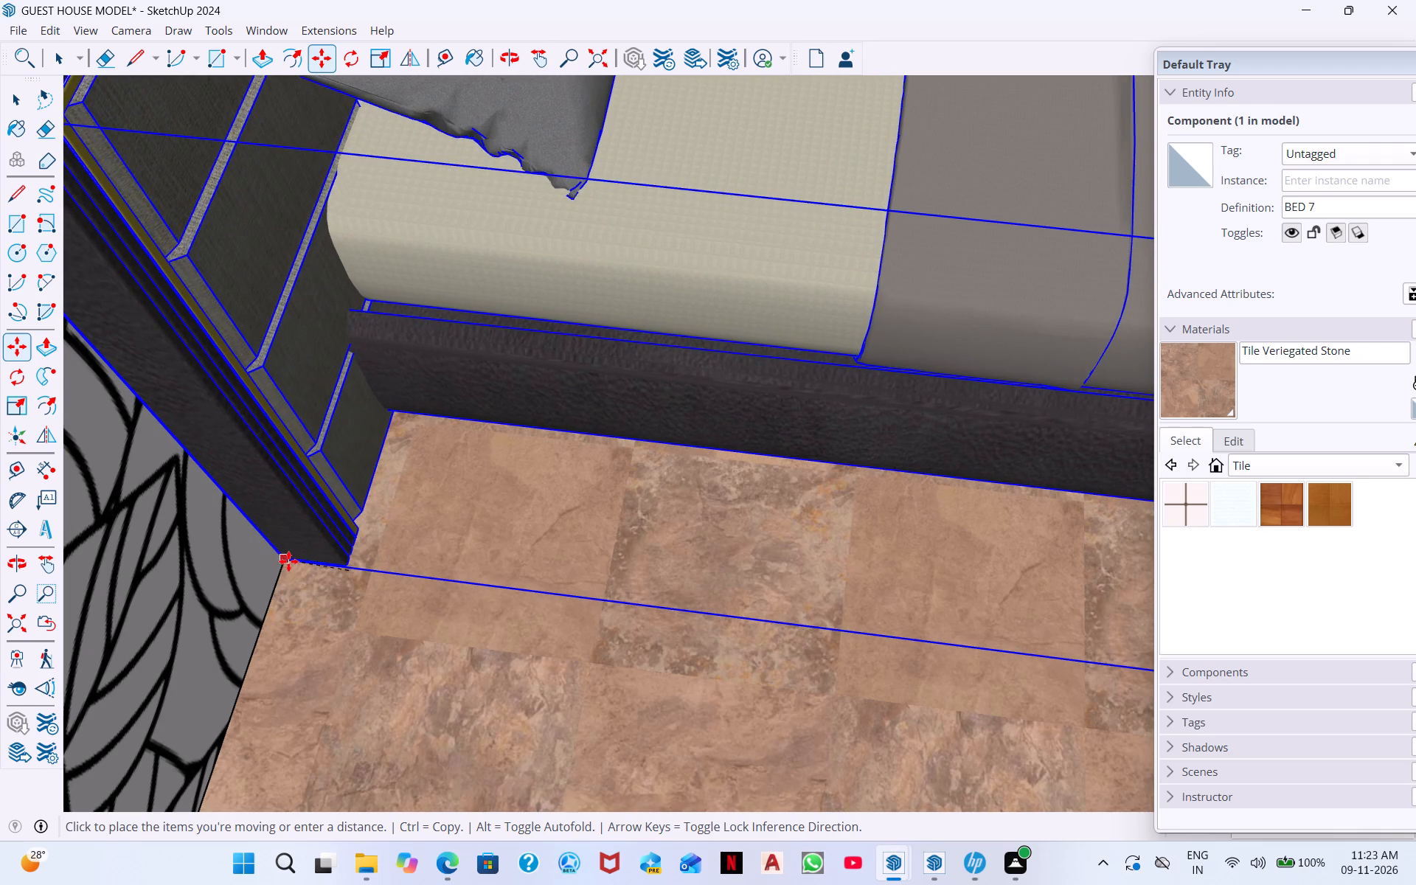
{"action": "left_click", "coordinate": [288, 561]}
Examine the bed's placement in the bedroom from outside the house and past the doorway, and clear the selection.
{"action": "scroll", "coordinate": [368, 564], "scroll_direction": "down", "scroll_amount": 3}
{"action": "middle_click_drag", "start_coordinate": [395, 590], "coordinate": [442, 440]}
{"action": "scroll", "coordinate": [395, 590], "scroll_direction": "up", "scroll_amount": 1}
{"action": "scroll", "coordinate": [472, 548], "scroll_direction": "down", "scroll_amount": 2}
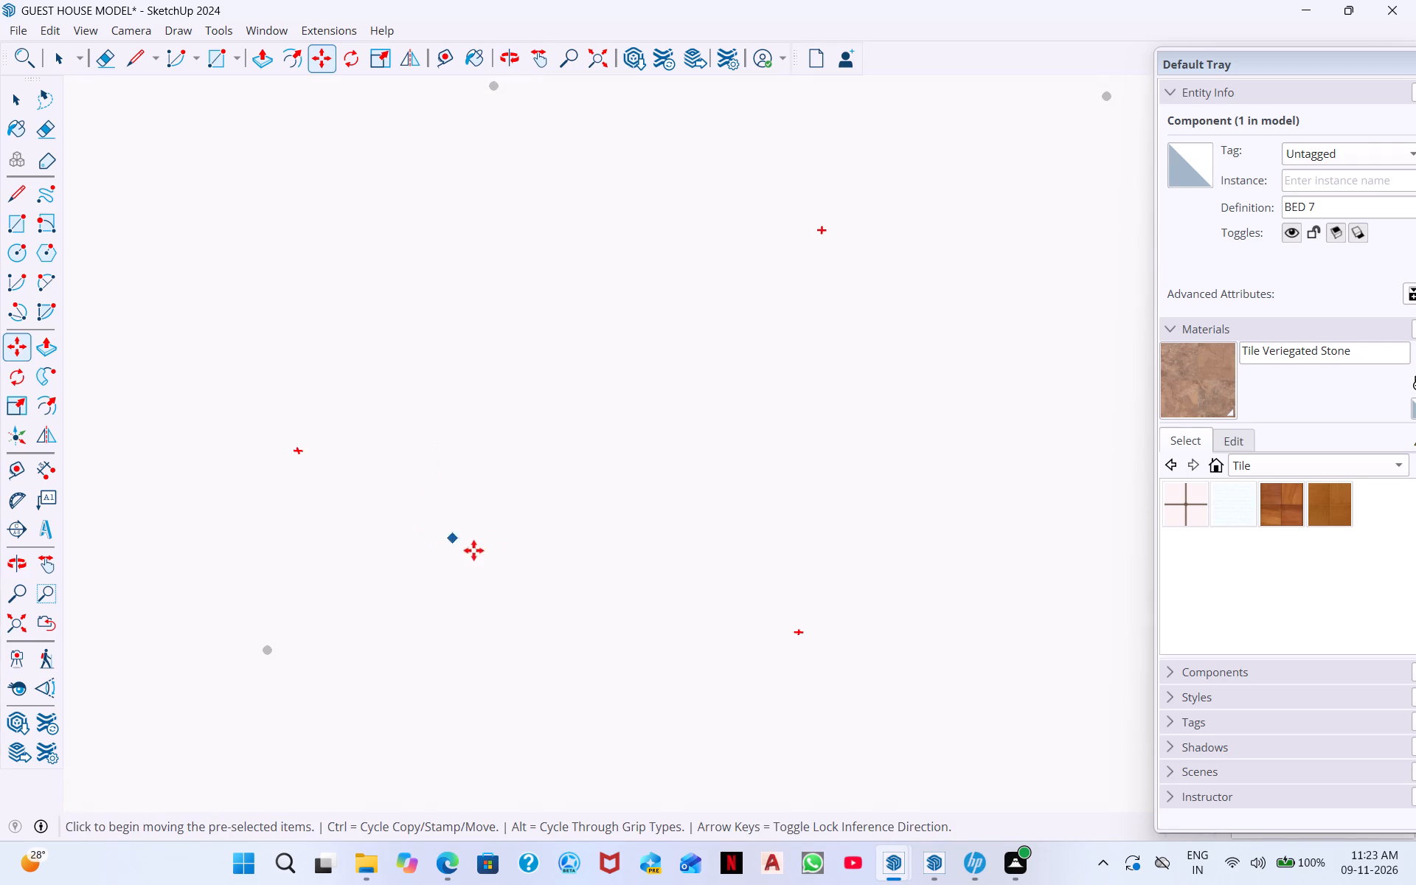
{"action": "scroll", "coordinate": [473, 550], "scroll_direction": "down", "scroll_amount": 6}
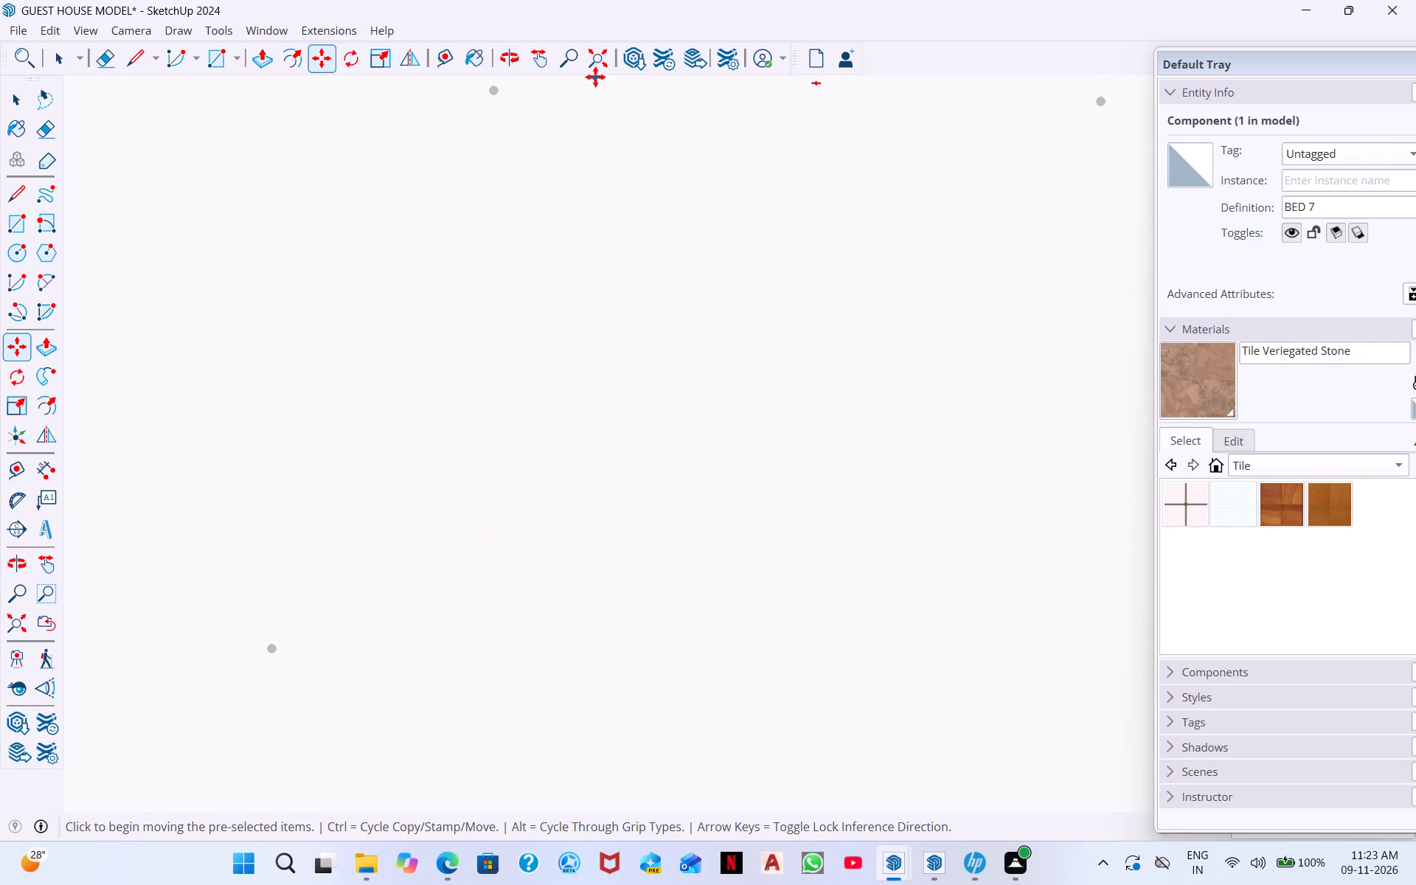
{"action": "left_click", "coordinate": [594, 63]}
{"action": "scroll", "coordinate": [767, 376], "scroll_direction": "down", "scroll_amount": 1}
{"action": "middle_click_drag", "start_coordinate": [519, 567], "coordinate": [277, 378]}
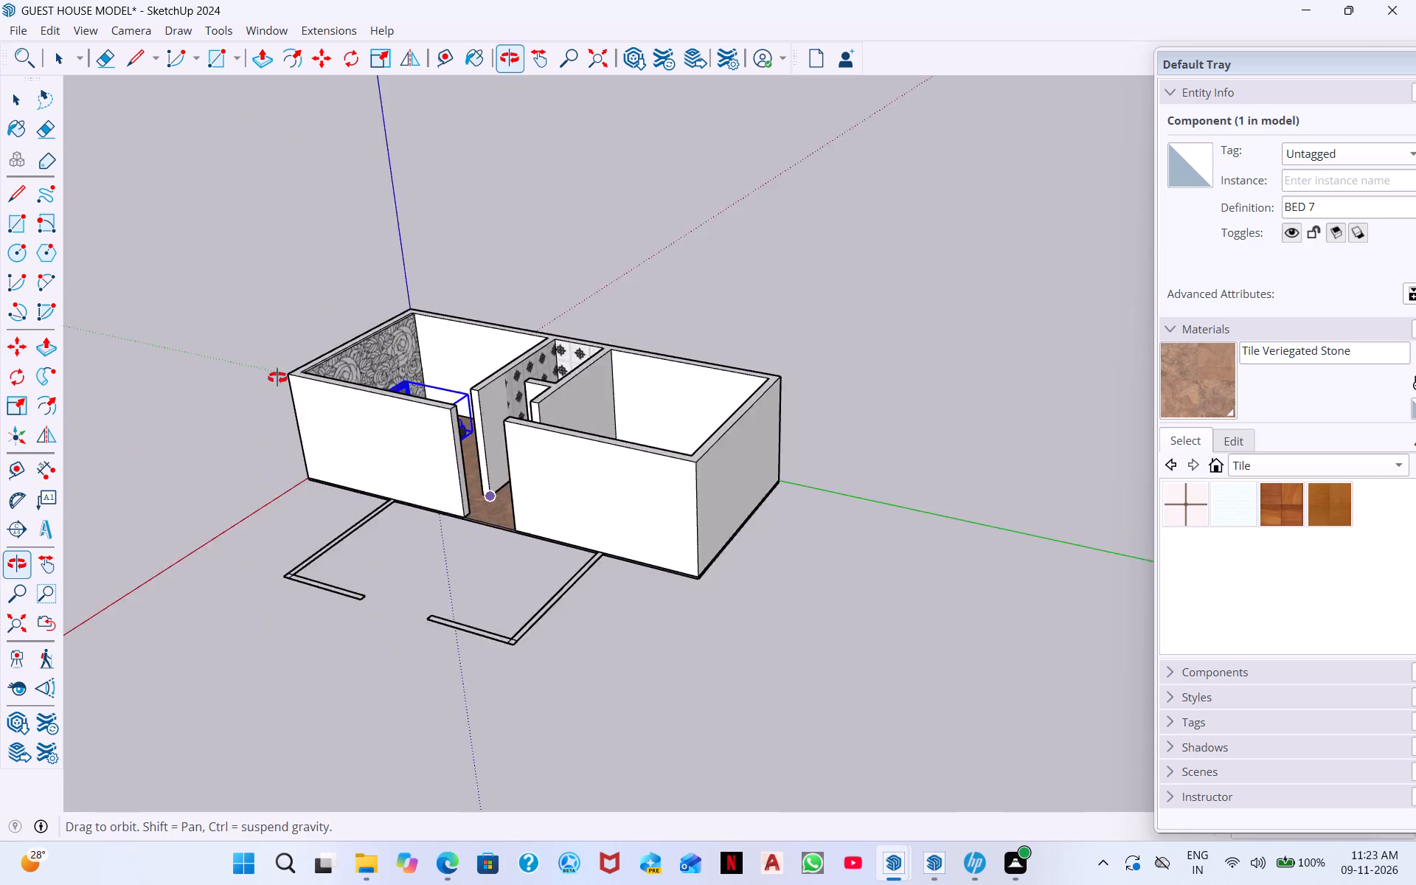
{"action": "middle_click_drag", "start_coordinate": [277, 378], "coordinate": [277, 375]}
{"action": "scroll", "coordinate": [490, 452], "scroll_direction": "up", "scroll_amount": 19}
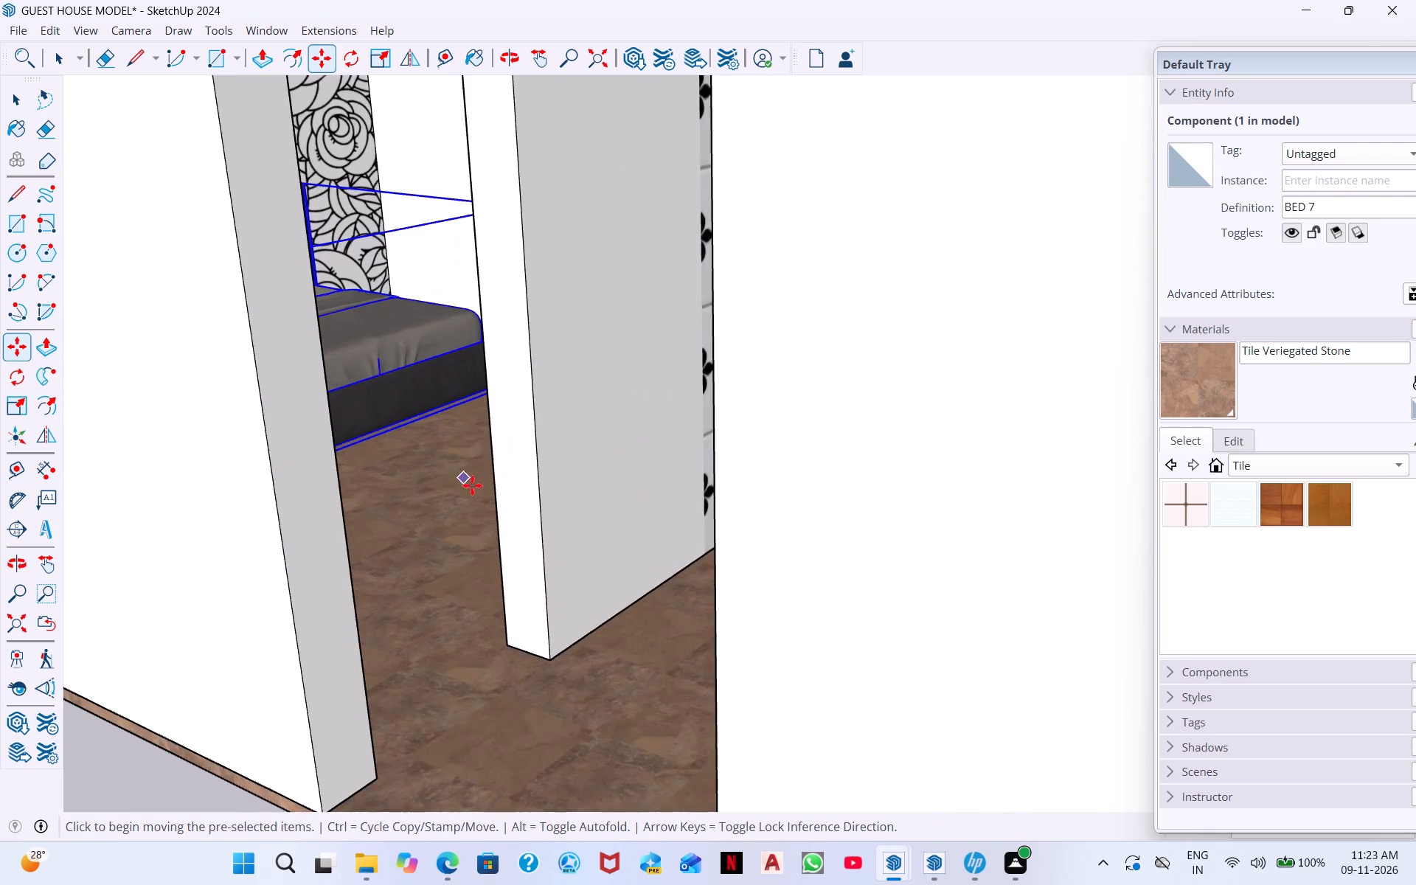
{"action": "scroll", "coordinate": [472, 485], "scroll_direction": "up", "scroll_amount": 4}
{"action": "middle_click_drag", "start_coordinate": [263, 457], "coordinate": [320, 484]}
{"action": "middle_click_drag", "start_coordinate": [320, 484], "coordinate": [276, 501]}
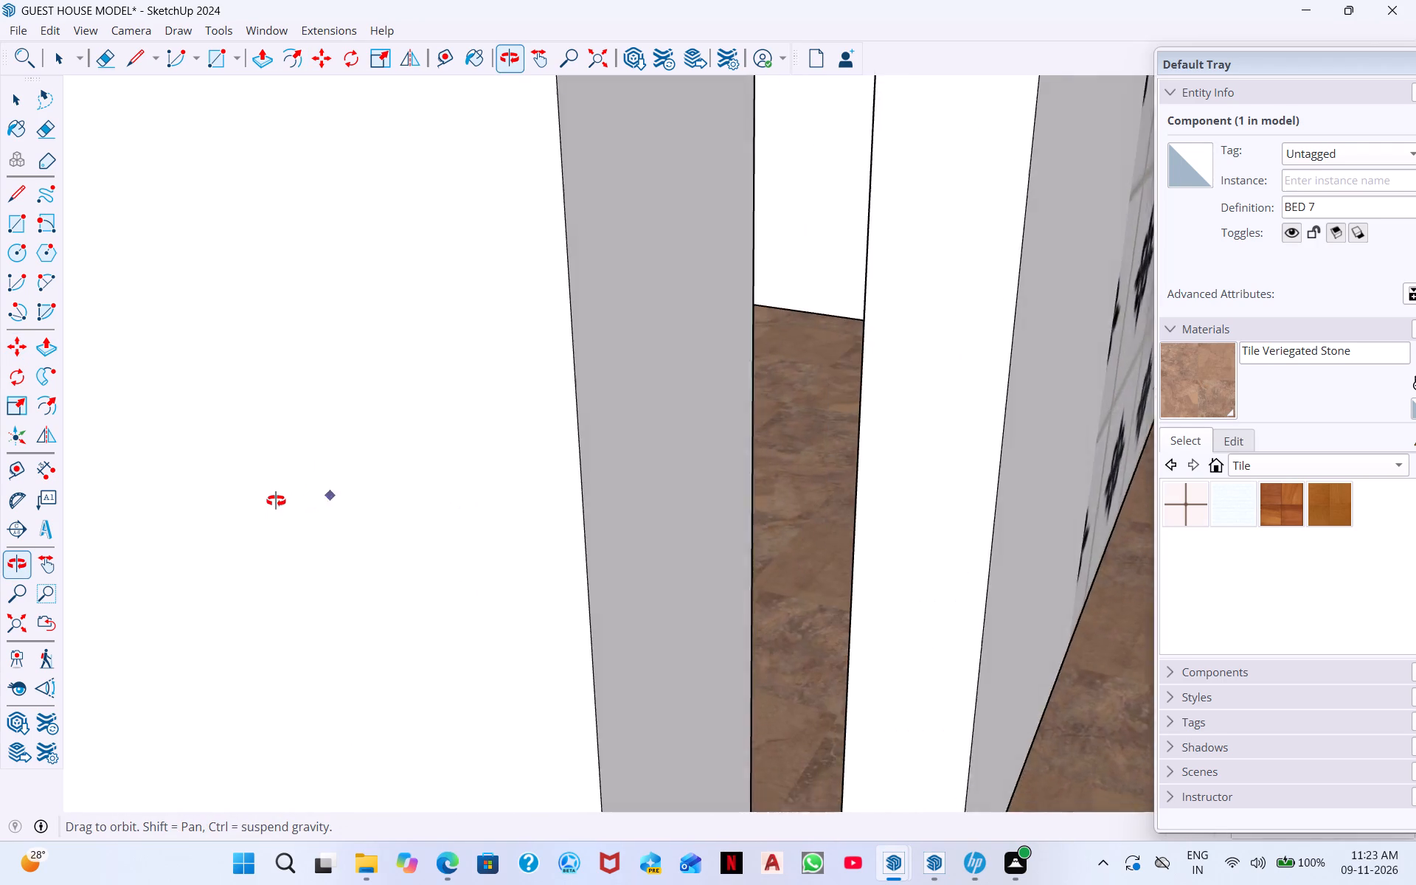
{"action": "middle_click_drag", "start_coordinate": [276, 501], "coordinate": [268, 536]}
{"action": "scroll", "coordinate": [507, 383], "scroll_direction": "down", "scroll_amount": 19}
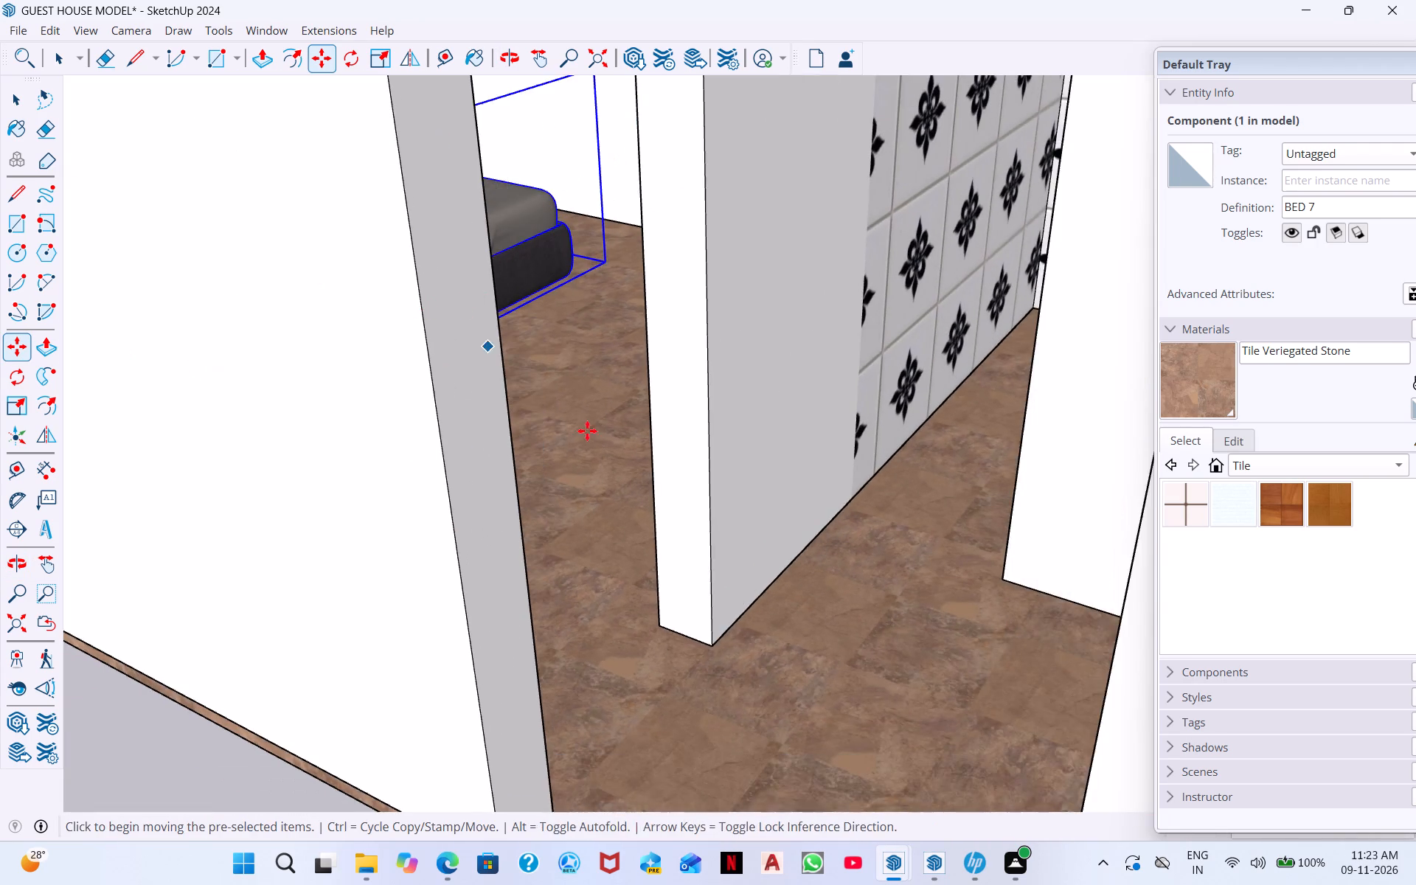
{"action": "middle_click_drag", "start_coordinate": [636, 400], "coordinate": [744, 572]}
{"action": "scroll", "coordinate": [553, 302], "scroll_direction": "down", "scroll_amount": 6}
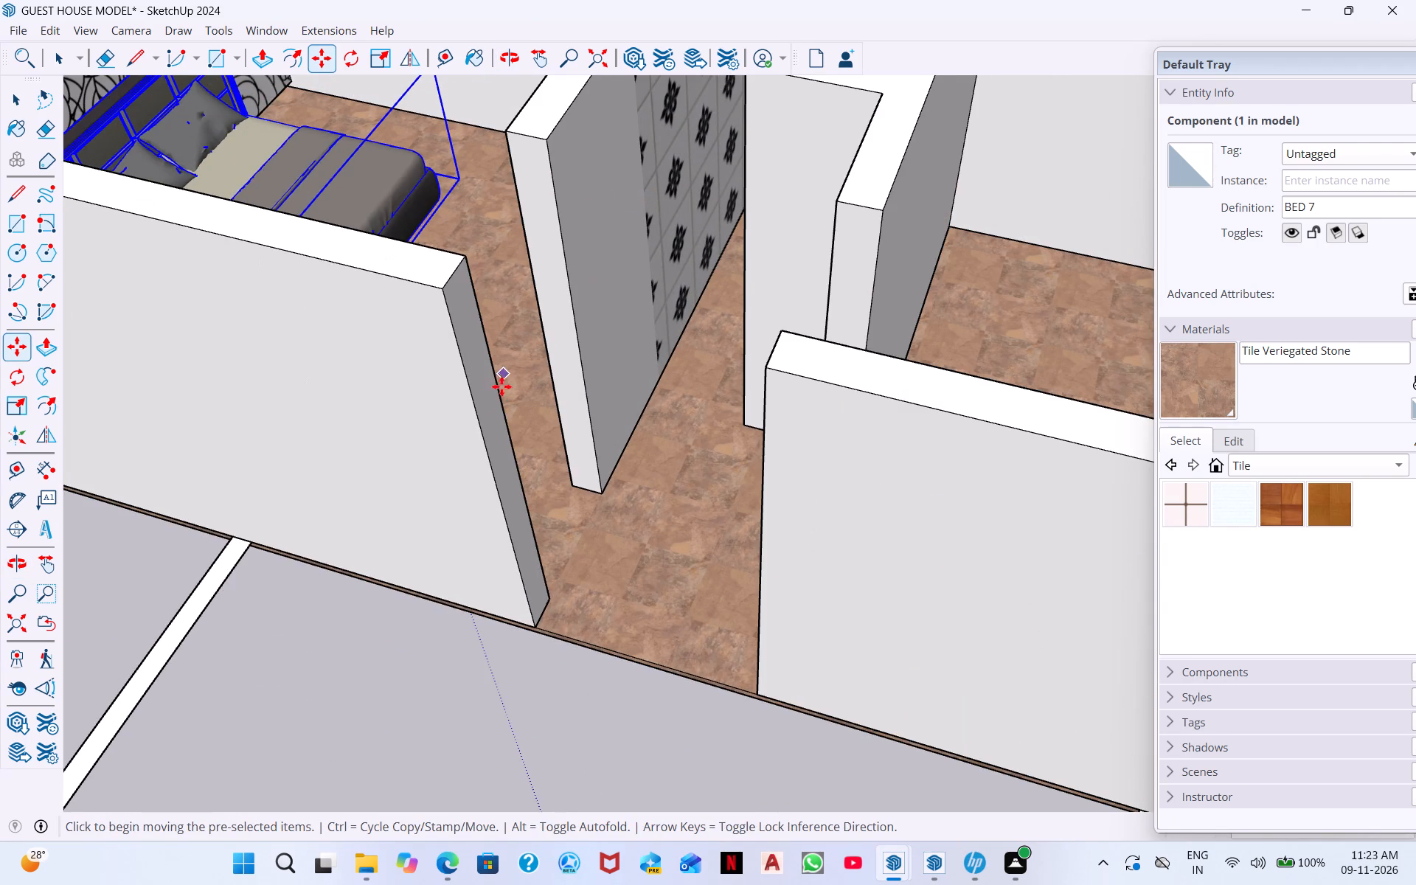
{"action": "scroll", "coordinate": [478, 496], "scroll_direction": "down", "scroll_amount": 1}
{"action": "key", "text": "space"}
{"action": "scroll", "coordinate": [616, 432], "scroll_direction": "down", "scroll_amount": 3}
{"action": "scroll", "coordinate": [522, 350], "scroll_direction": "down", "scroll_amount": 1}
{"action": "middle_click_drag", "start_coordinate": [481, 433], "coordinate": [313, 370]}
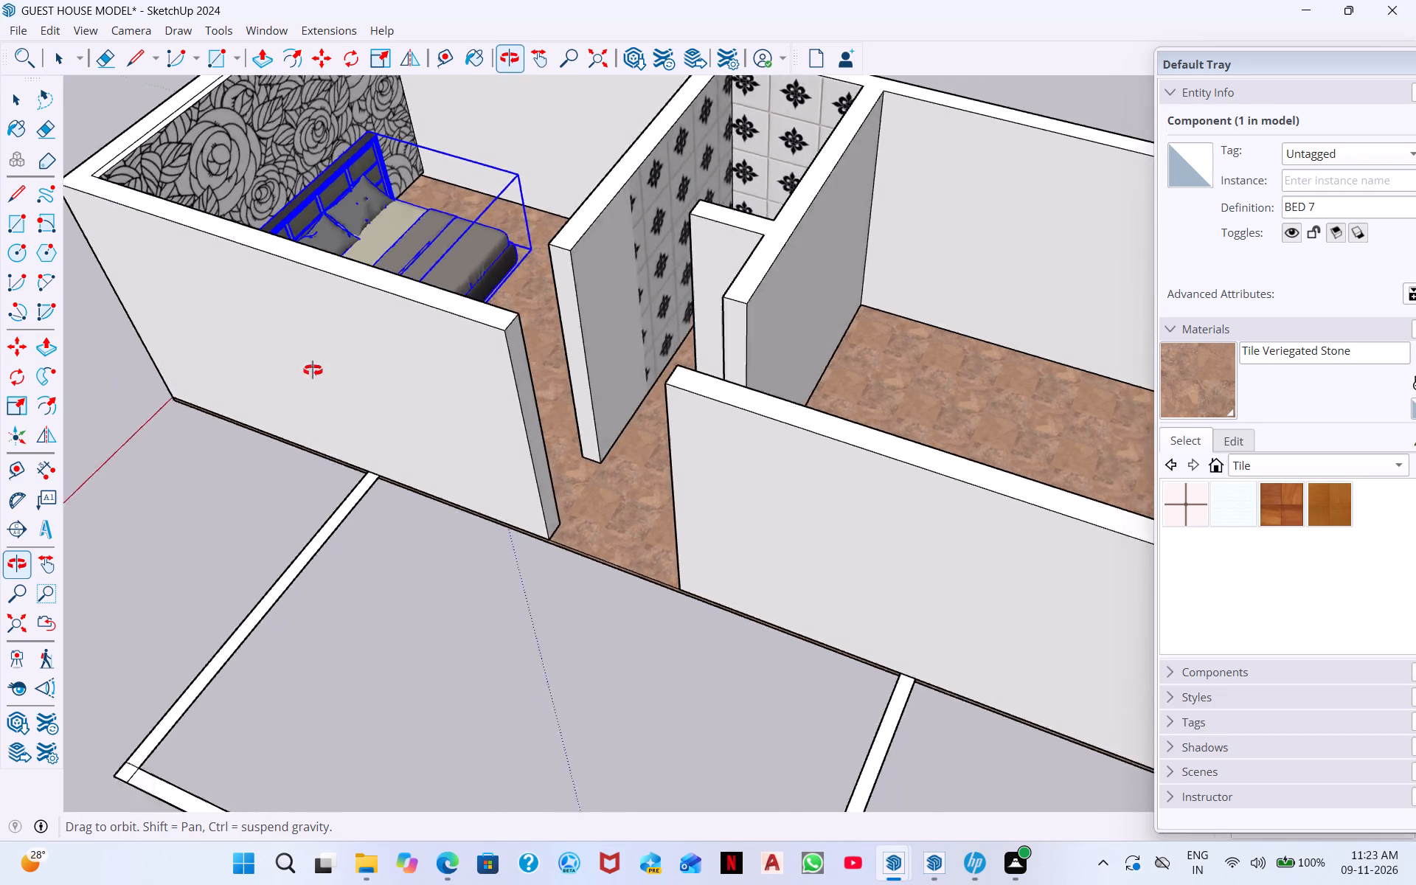
{"action": "middle_click_drag", "start_coordinate": [313, 370], "coordinate": [274, 319]}
{"action": "left_click", "coordinate": [150, 339]}
Examine the whole guest house from above and all around, including the bedroom, the tiled bathroom and the other room.
{"action": "scroll", "coordinate": [476, 282], "scroll_direction": "down", "scroll_amount": 3}
{"action": "middle_click_drag", "start_coordinate": [701, 221], "coordinate": [833, 224]}
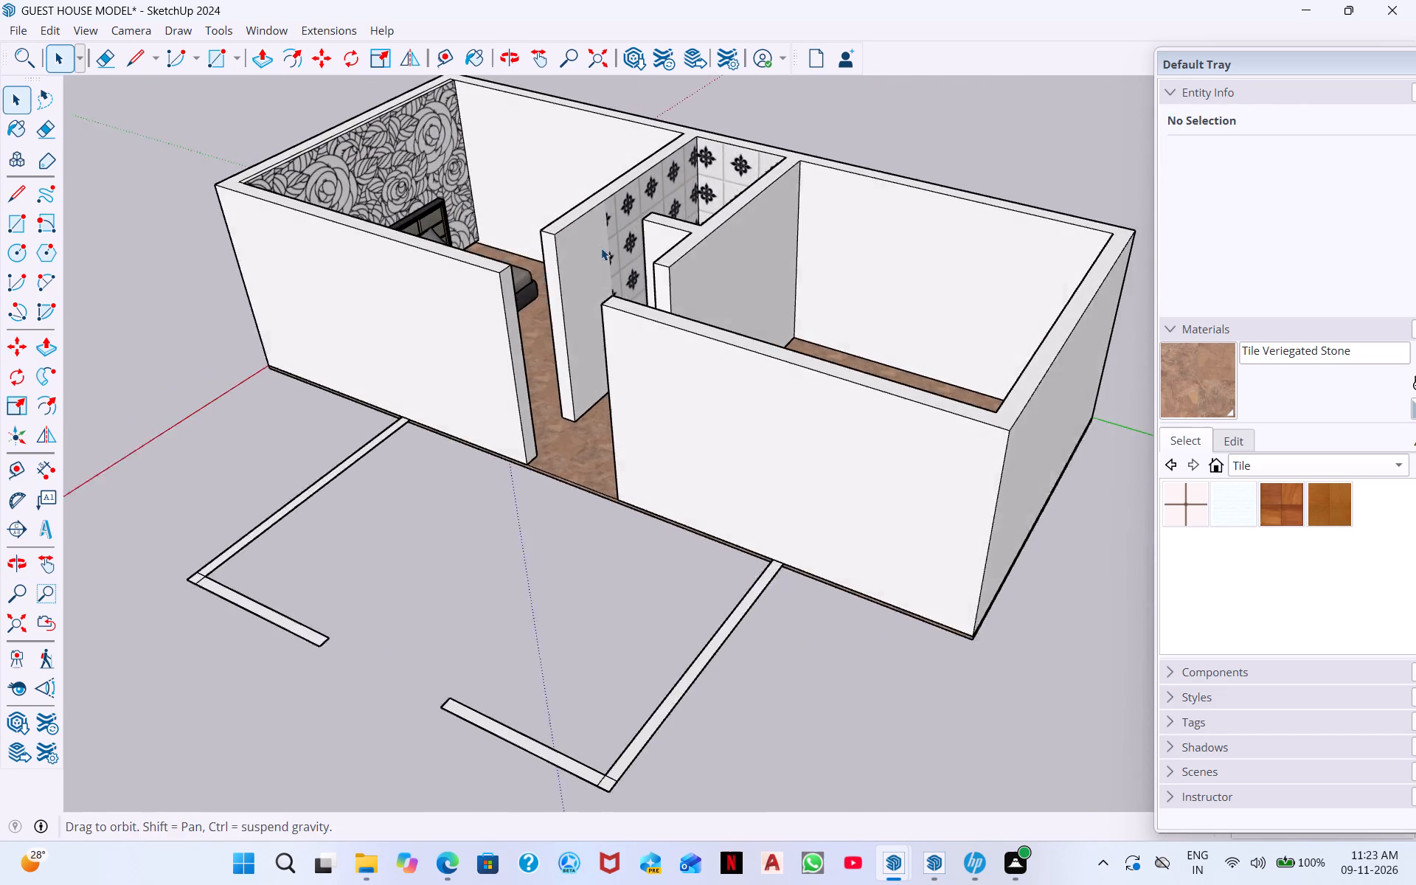
{"action": "middle_click_drag", "start_coordinate": [556, 239], "coordinate": [531, 457]}
{"action": "middle_click_drag", "start_coordinate": [477, 262], "coordinate": [278, 292]}
{"action": "middle_click_drag", "start_coordinate": [374, 231], "coordinate": [538, 247]}
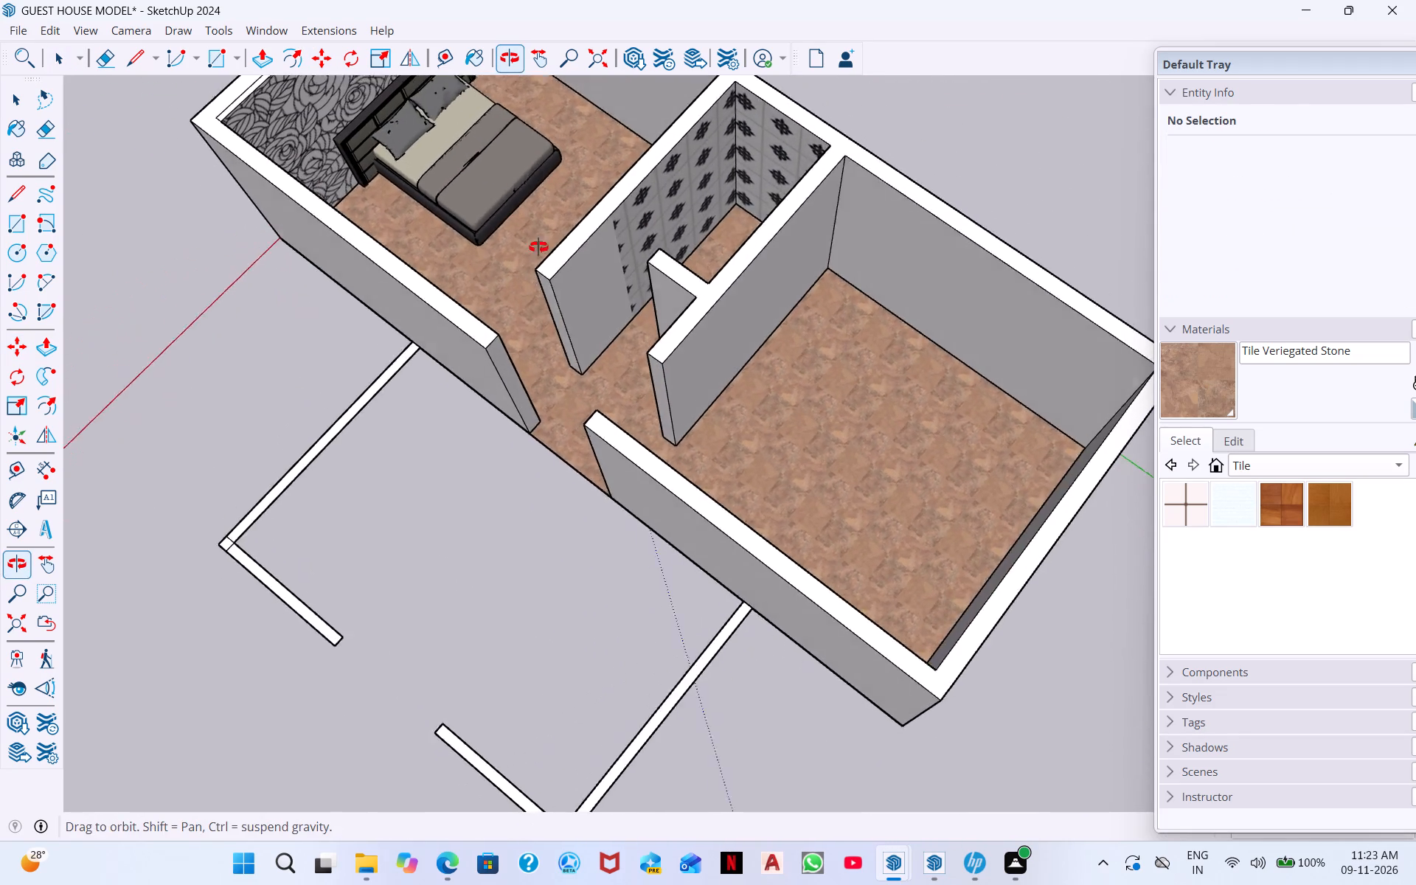
{"action": "middle_click_drag", "start_coordinate": [538, 247], "coordinate": [605, 217]}
{"action": "middle_click_drag", "start_coordinate": [443, 221], "coordinate": [625, 131]}
{"action": "scroll", "coordinate": [364, 252], "scroll_direction": "down", "scroll_amount": 2}
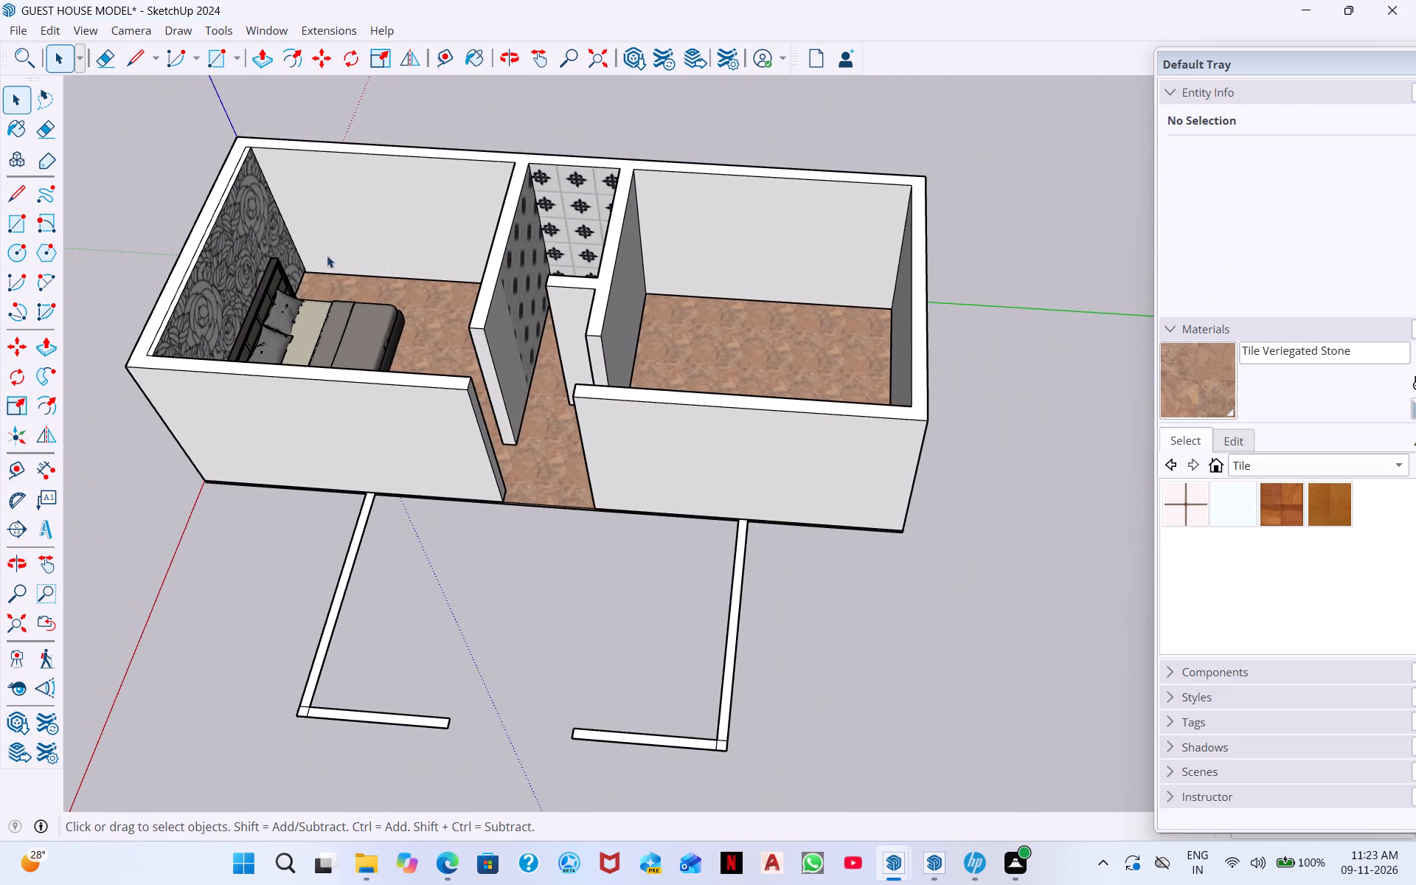
{"action": "middle_click_drag", "start_coordinate": [323, 269], "coordinate": [165, 107]}
{"action": "middle_click_drag", "start_coordinate": [350, 304], "coordinate": [575, 262]}
{"action": "middle_click_drag", "start_coordinate": [395, 304], "coordinate": [578, 299]}
{"action": "middle_click_drag", "start_coordinate": [420, 343], "coordinate": [631, 324]}
{"action": "scroll", "coordinate": [580, 350], "scroll_direction": "down", "scroll_amount": 1}
{"action": "middle_click_drag", "start_coordinate": [603, 375], "coordinate": [786, 361]}
{"action": "scroll", "coordinate": [788, 361], "scroll_direction": "up", "scroll_amount": 1}
{"action": "scroll", "coordinate": [773, 410], "scroll_direction": "down", "scroll_amount": 3}
{"action": "middle_click_drag", "start_coordinate": [761, 434], "coordinate": [769, 516]}
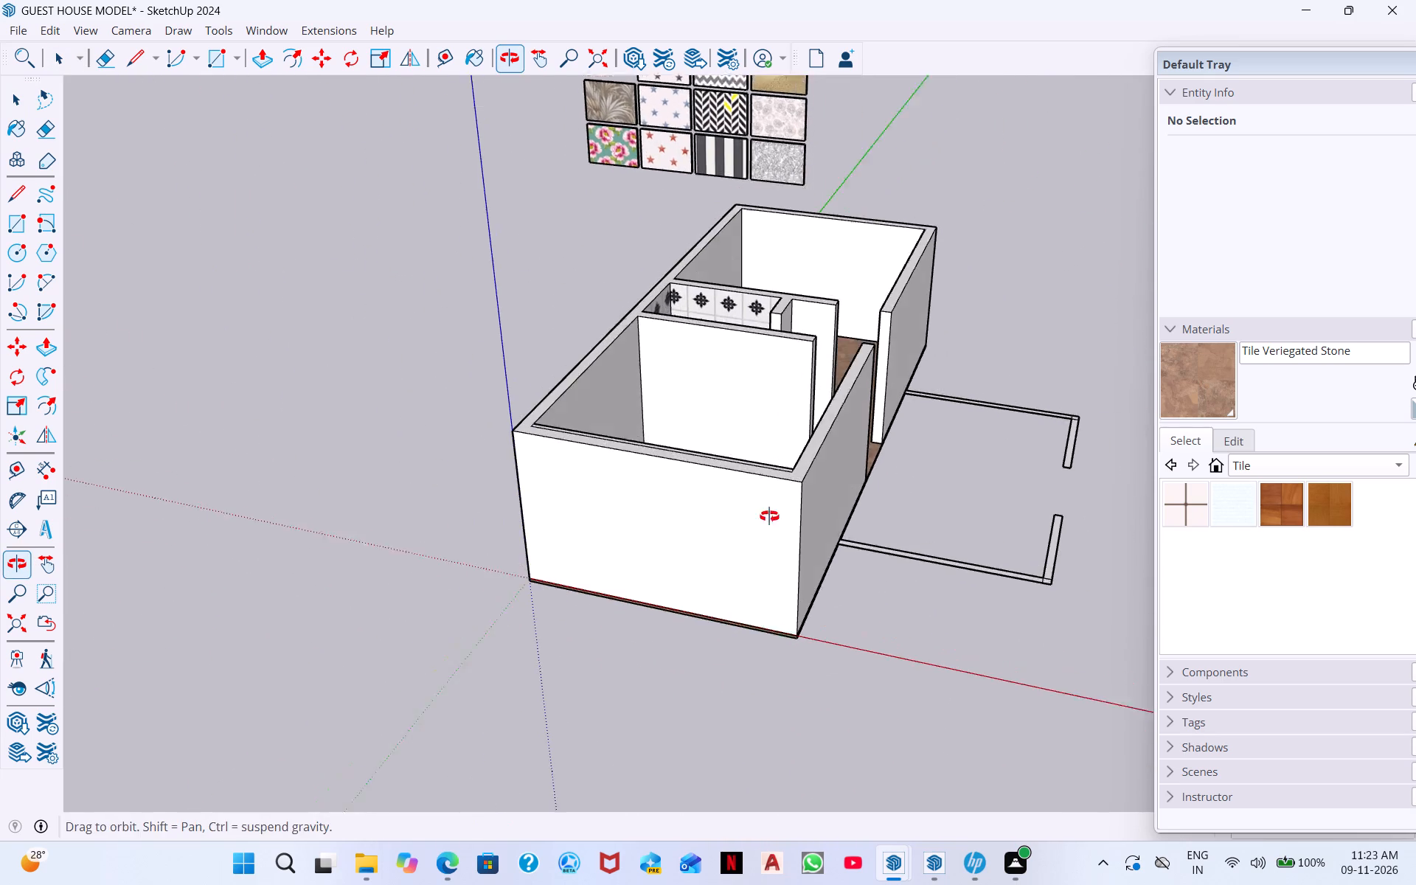
{"action": "middle_click_drag", "start_coordinate": [769, 516], "coordinate": [768, 569]}
{"action": "scroll", "coordinate": [705, 468], "scroll_direction": "up", "scroll_amount": 6}
{"action": "middle_click_drag", "start_coordinate": [705, 454], "coordinate": [878, 482]}
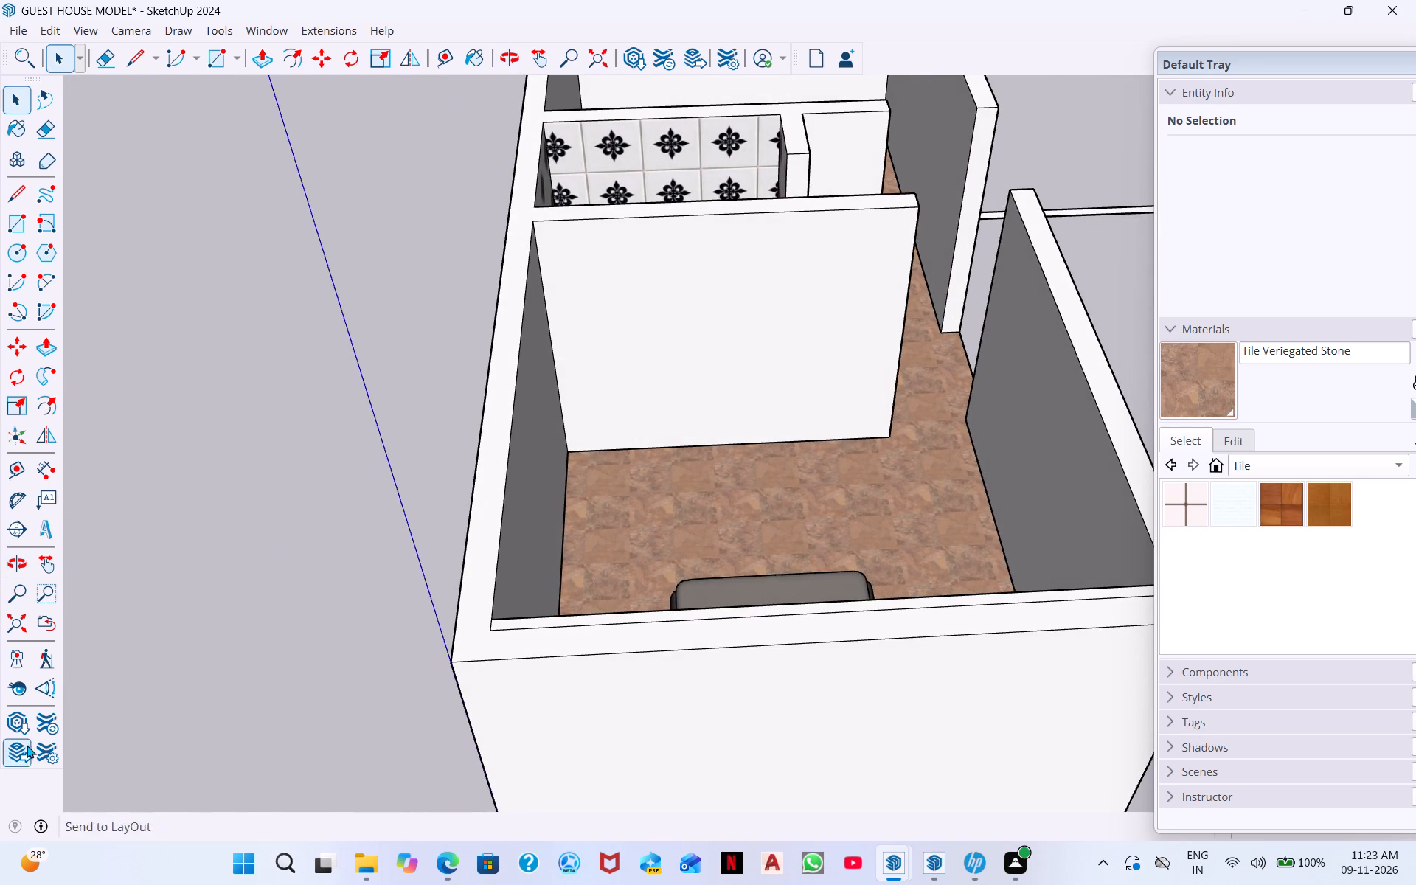
Open the 3D Warehouse and clear the previous search term.
{"action": "left_click", "coordinate": [11, 709]}
{"action": "scroll", "coordinate": [251, 427], "scroll_direction": "down", "scroll_amount": 6}
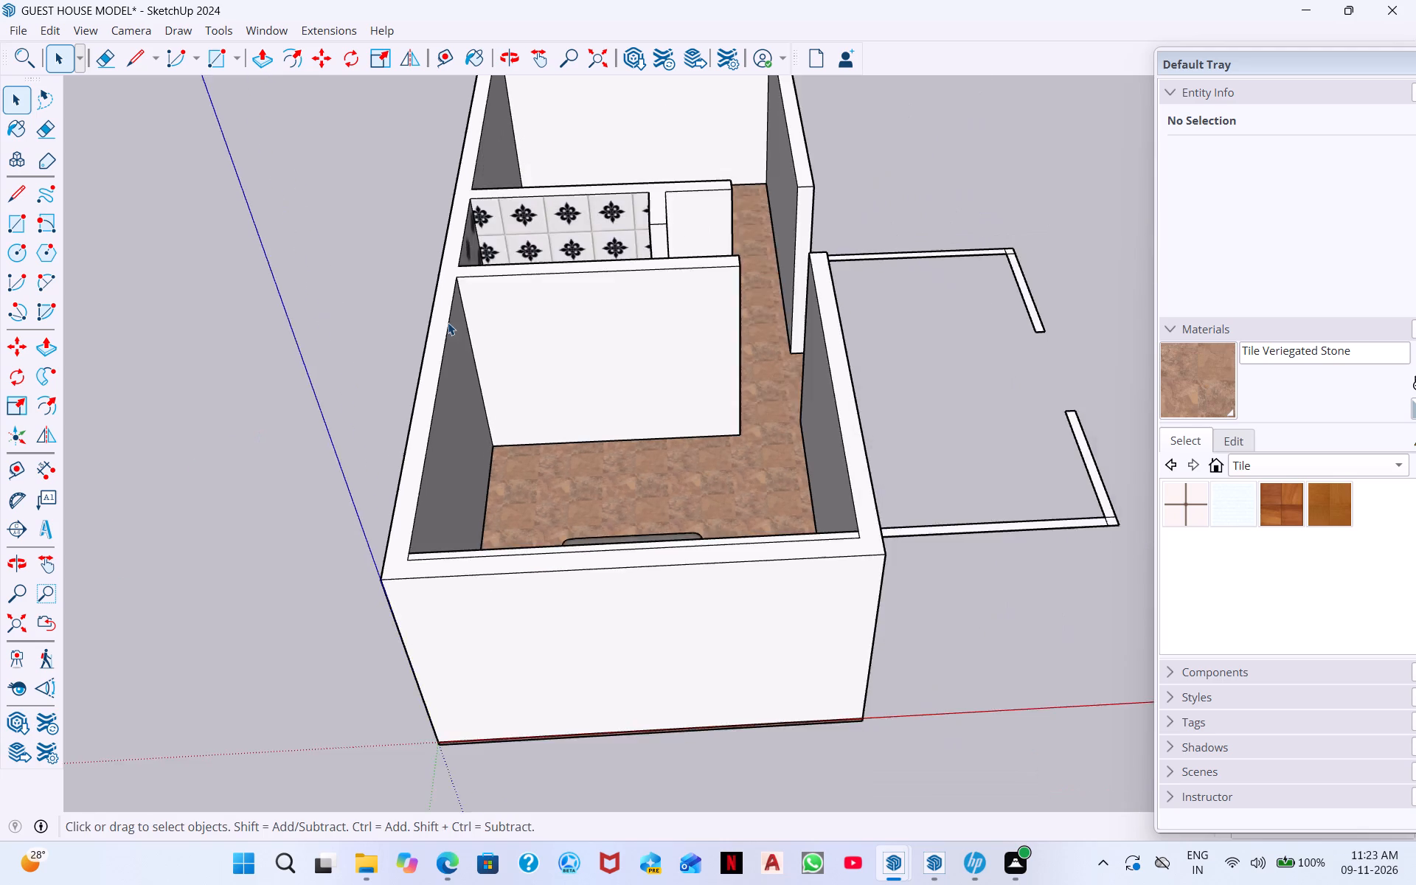
{"action": "scroll", "coordinate": [448, 322], "scroll_direction": "down", "scroll_amount": 14}
{"action": "scroll", "coordinate": [615, 163], "scroll_direction": "down", "scroll_amount": 3}
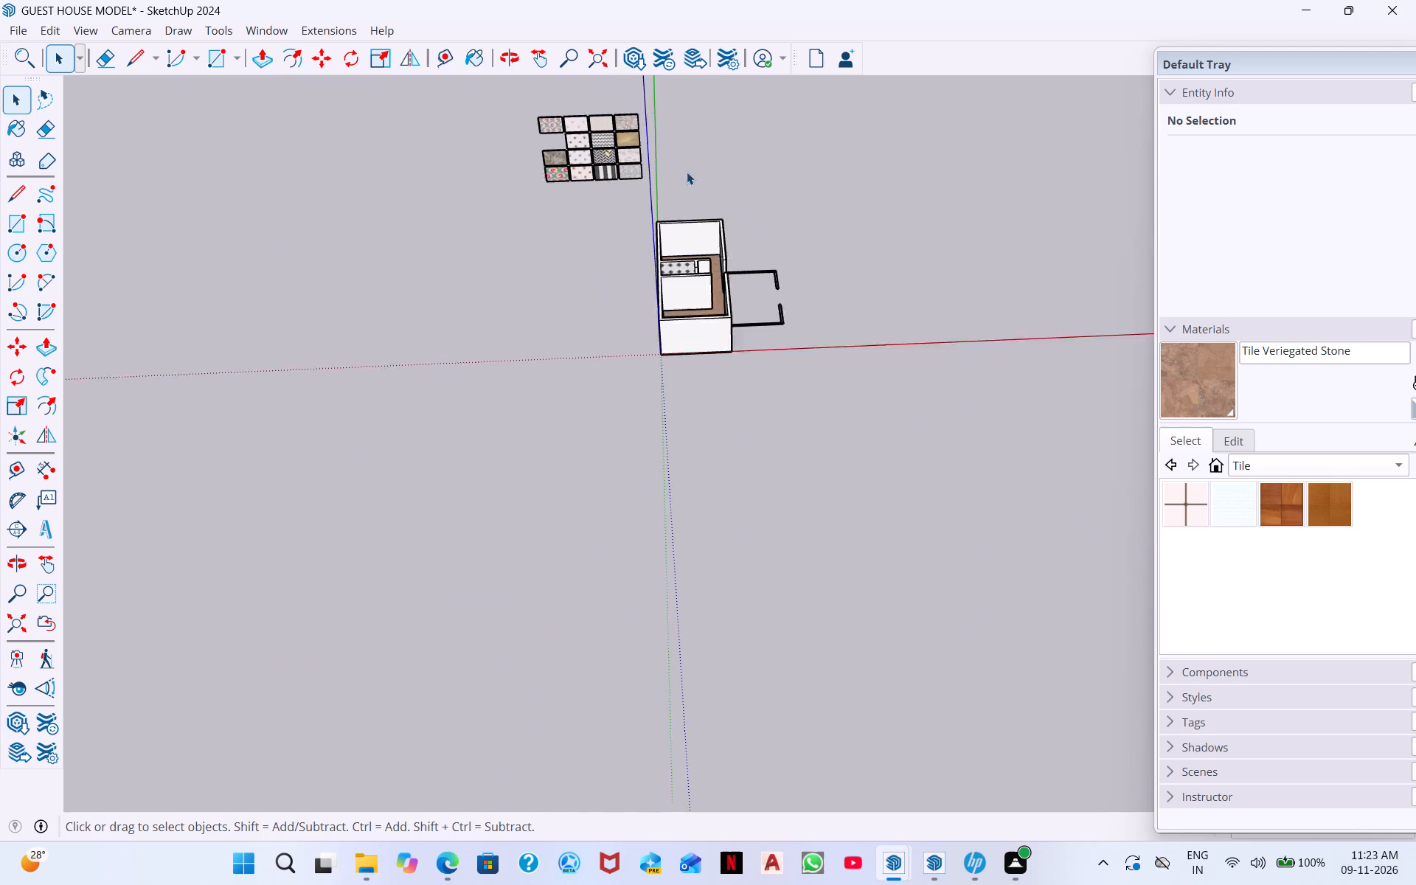
{"action": "middle_click_drag", "start_coordinate": [695, 187], "coordinate": [633, 117]}
{"action": "middle_click_drag", "start_coordinate": [803, 201], "coordinate": [431, 200]}
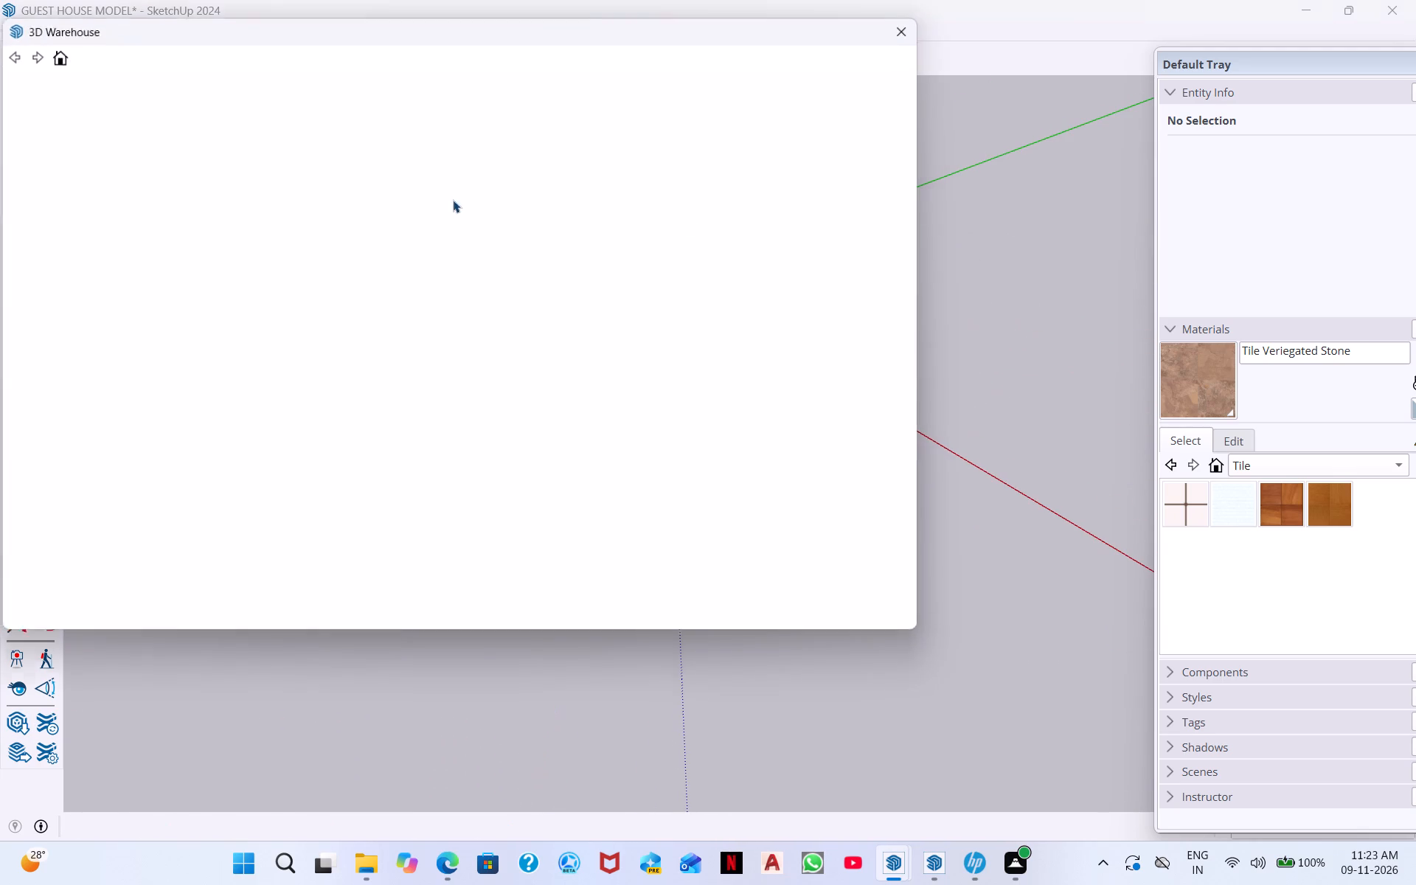
{"action": "left_click_drag", "start_coordinate": [301, 111], "coordinate": [123, 115]}
{"action": "left_click_drag", "start_coordinate": [336, 90], "coordinate": [117, 88]}
{"action": "key", "text": "backslash"}
{"action": "key", "text": "BackSpace"}
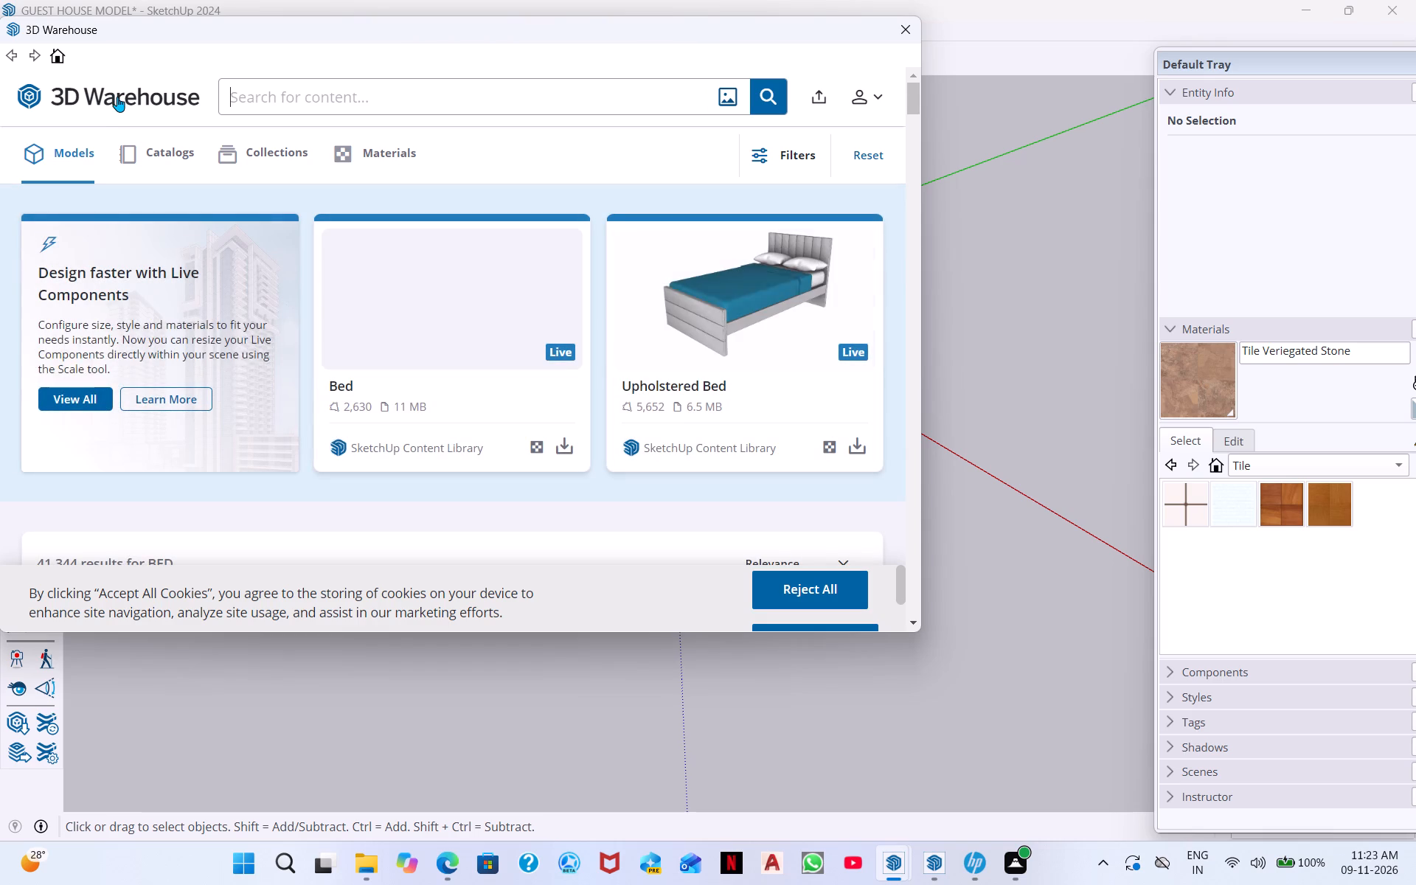
{"action": "key", "text": "BackSpace"}
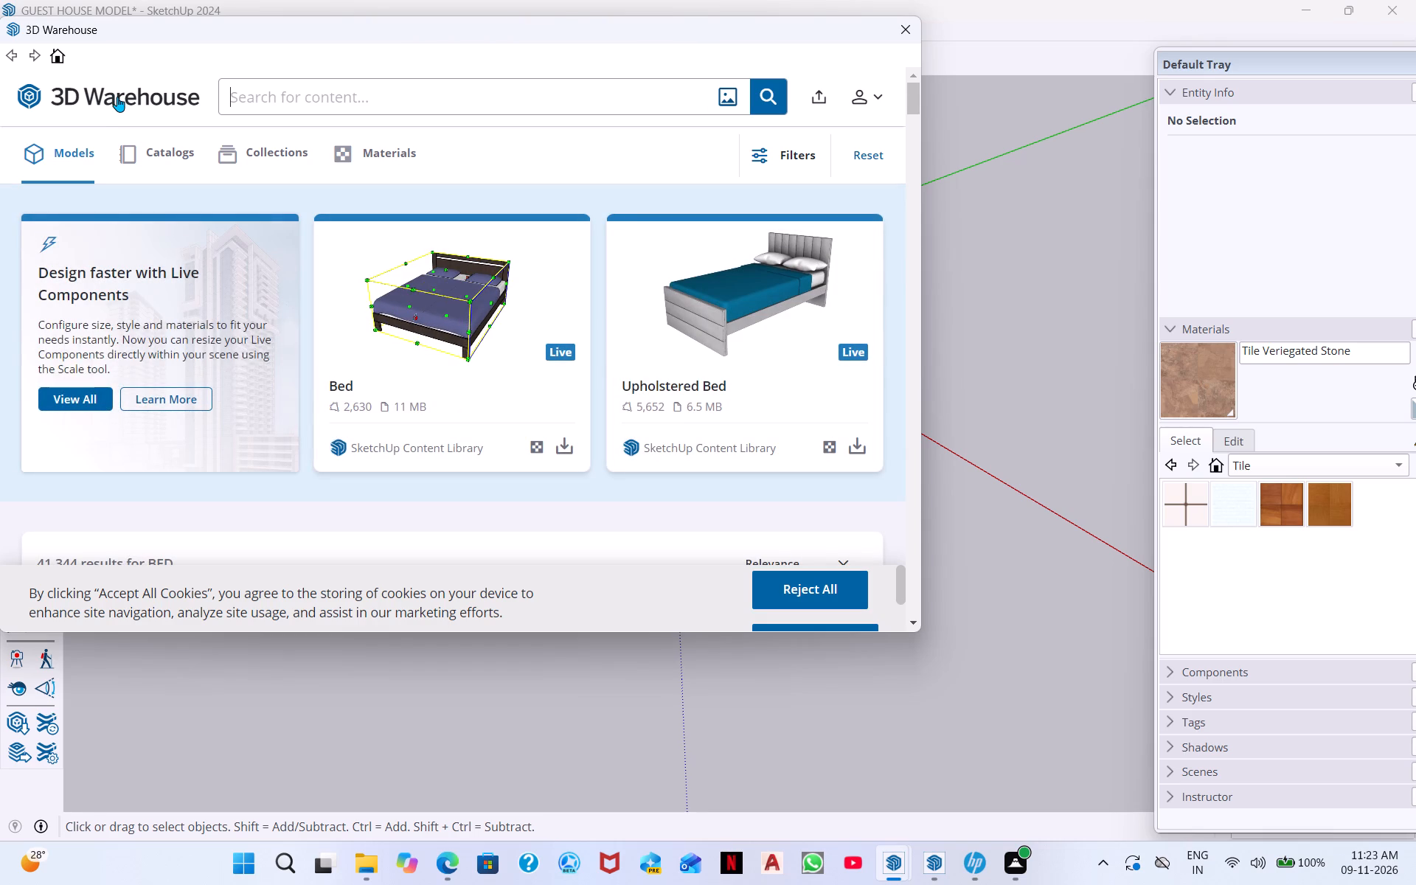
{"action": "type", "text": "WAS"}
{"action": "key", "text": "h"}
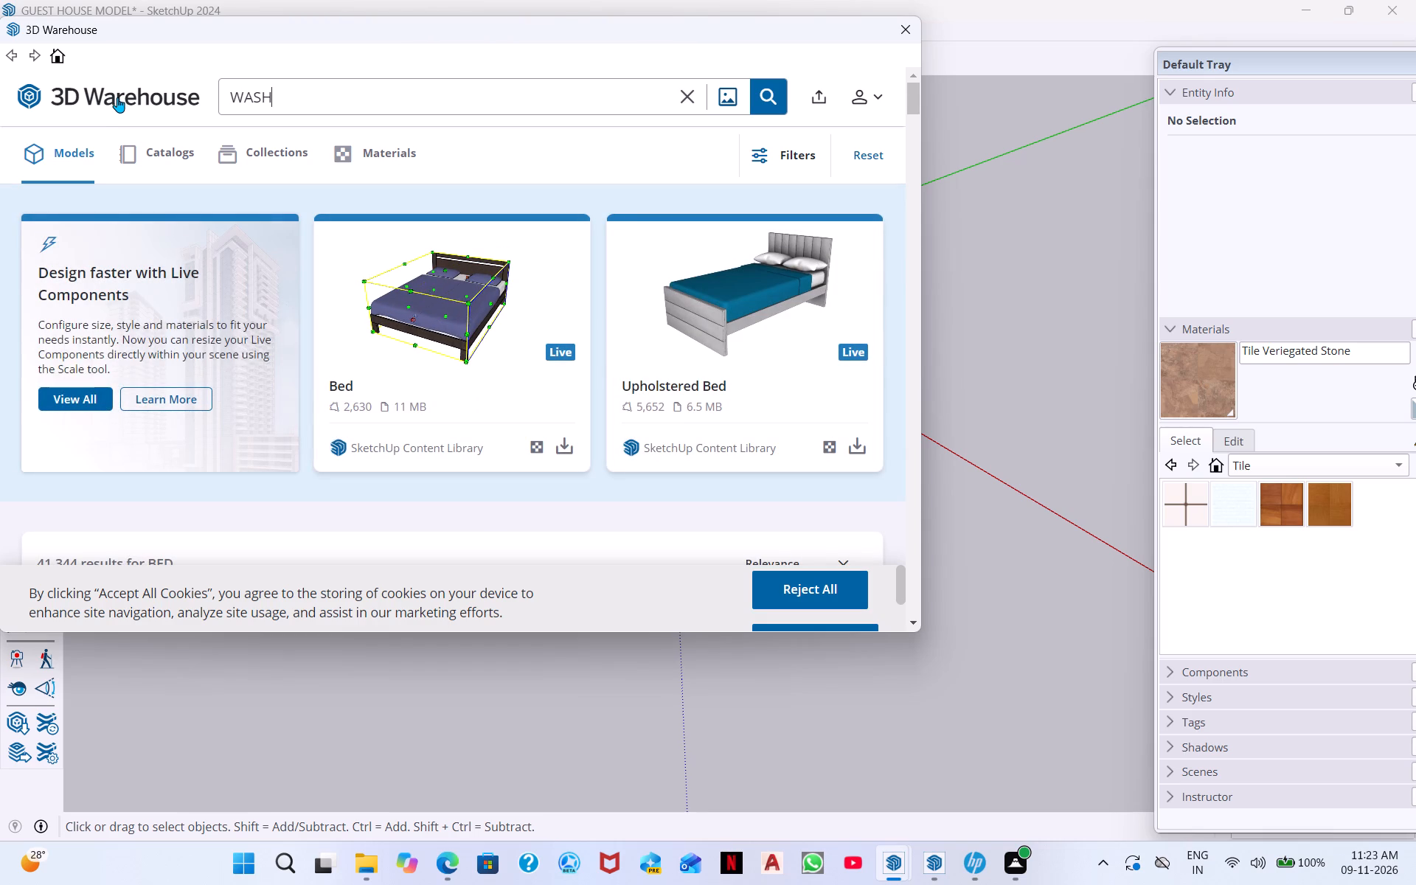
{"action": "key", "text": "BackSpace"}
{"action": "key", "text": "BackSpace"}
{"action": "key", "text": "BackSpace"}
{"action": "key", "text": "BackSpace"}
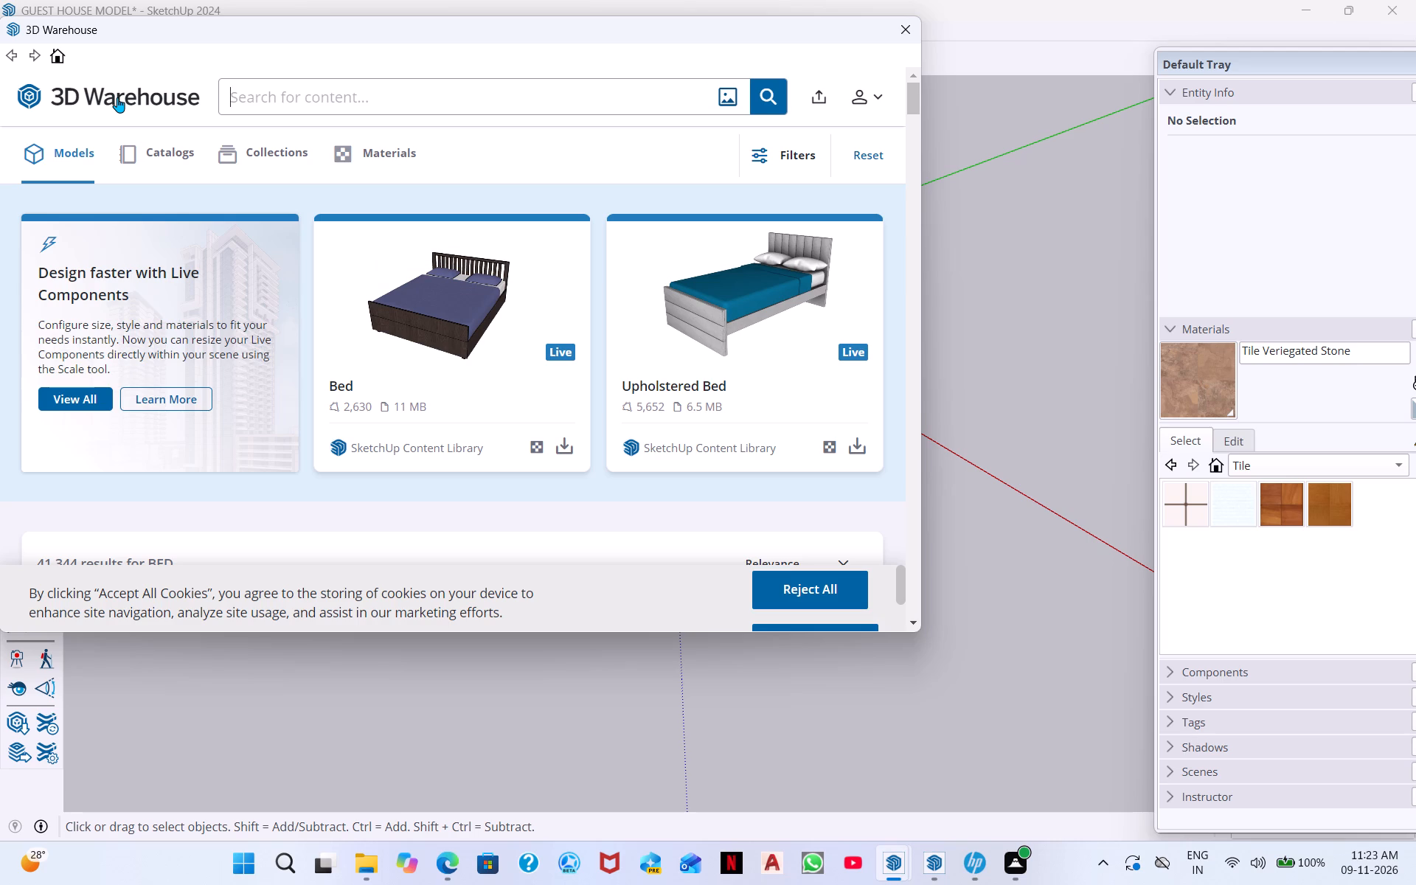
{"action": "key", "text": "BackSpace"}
Search the 3D Warehouse models for LED.
{"action": "type", "text": "LED"}
{"action": "key", "text": "space"}
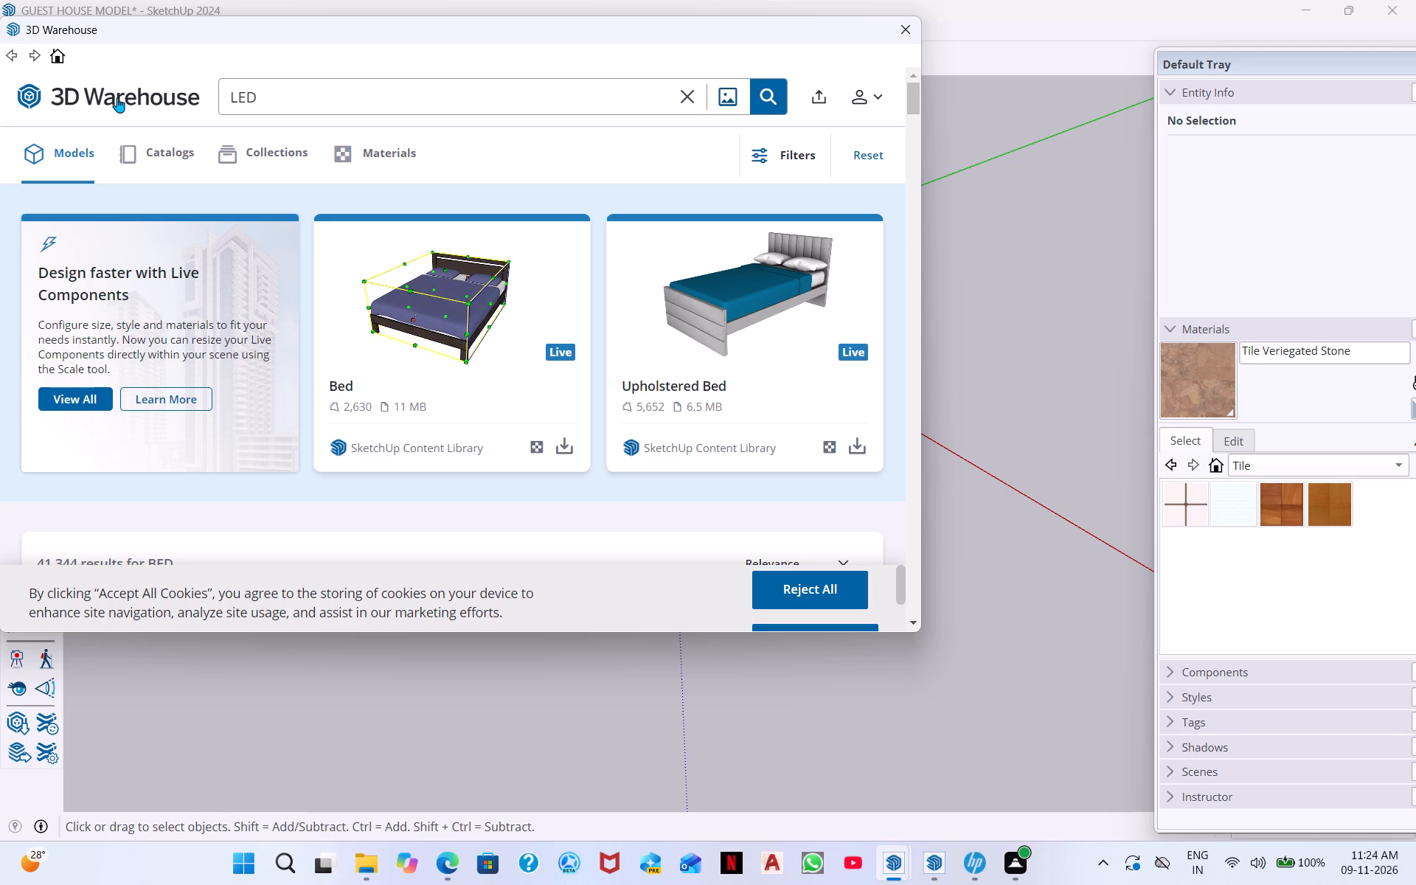
{"action": "key", "text": "Return"}
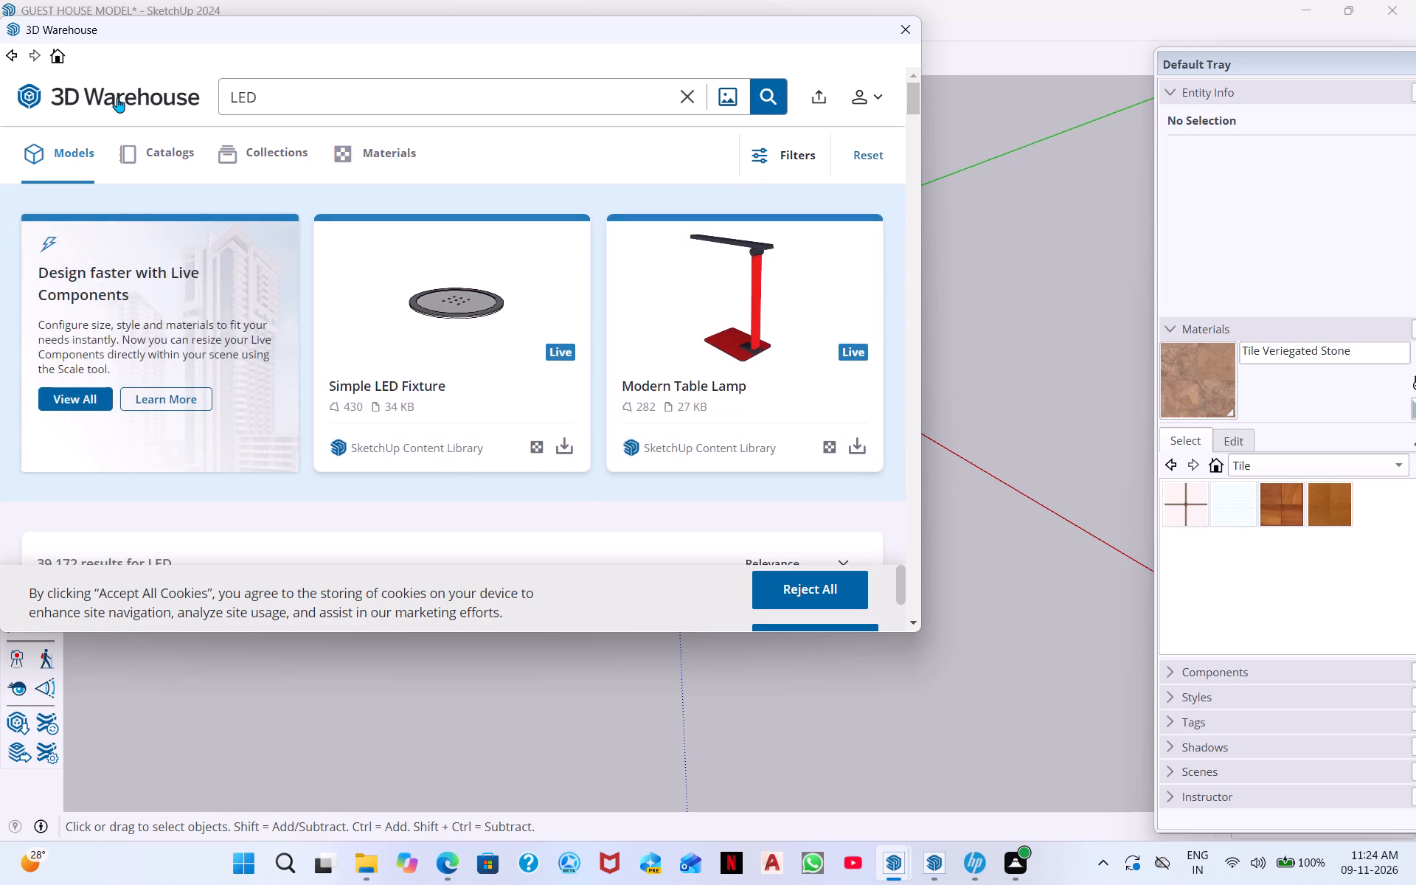
Replace the search term with LCD RACKS and search the 3D Warehouse models for it.
{"action": "left_click", "coordinate": [258, 108]}
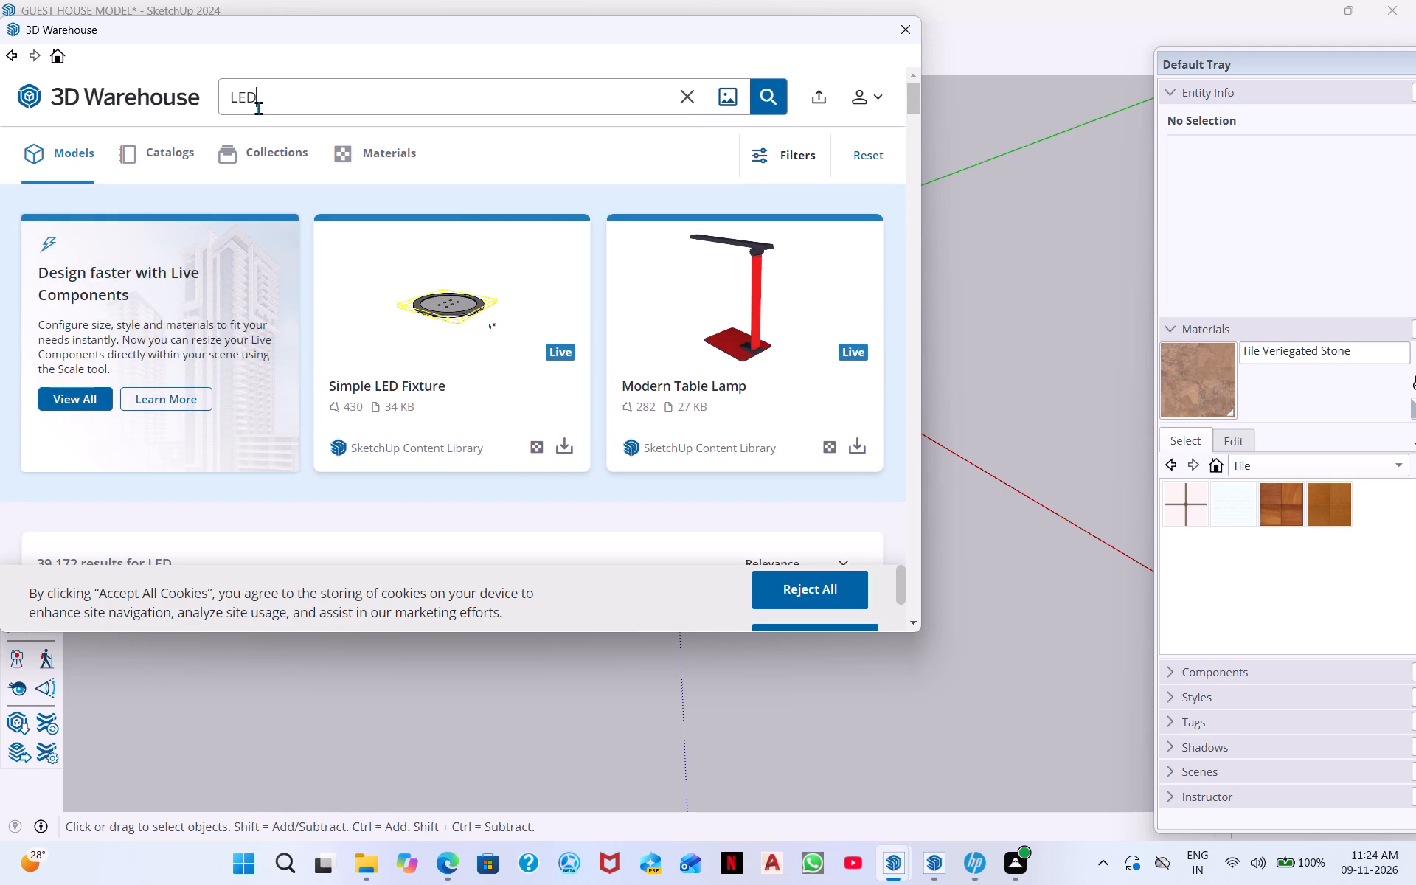
{"action": "key", "text": "BackSpace"}
{"action": "key", "text": "BackSpace"}
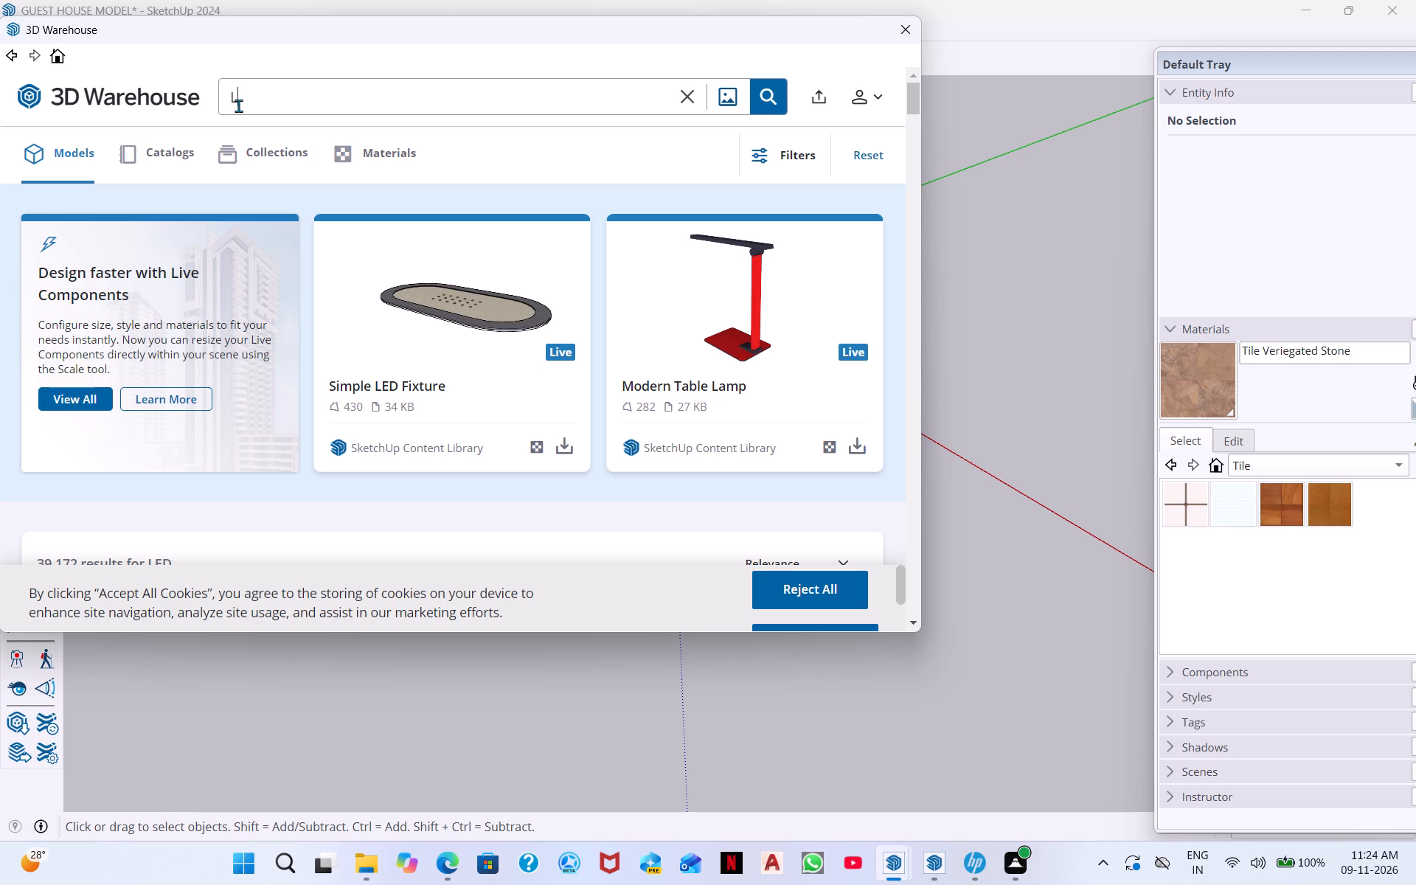
{"action": "type", "text": "CD RAC"}
{"action": "type", "text": "KS"}
{"action": "key", "text": "Return"}
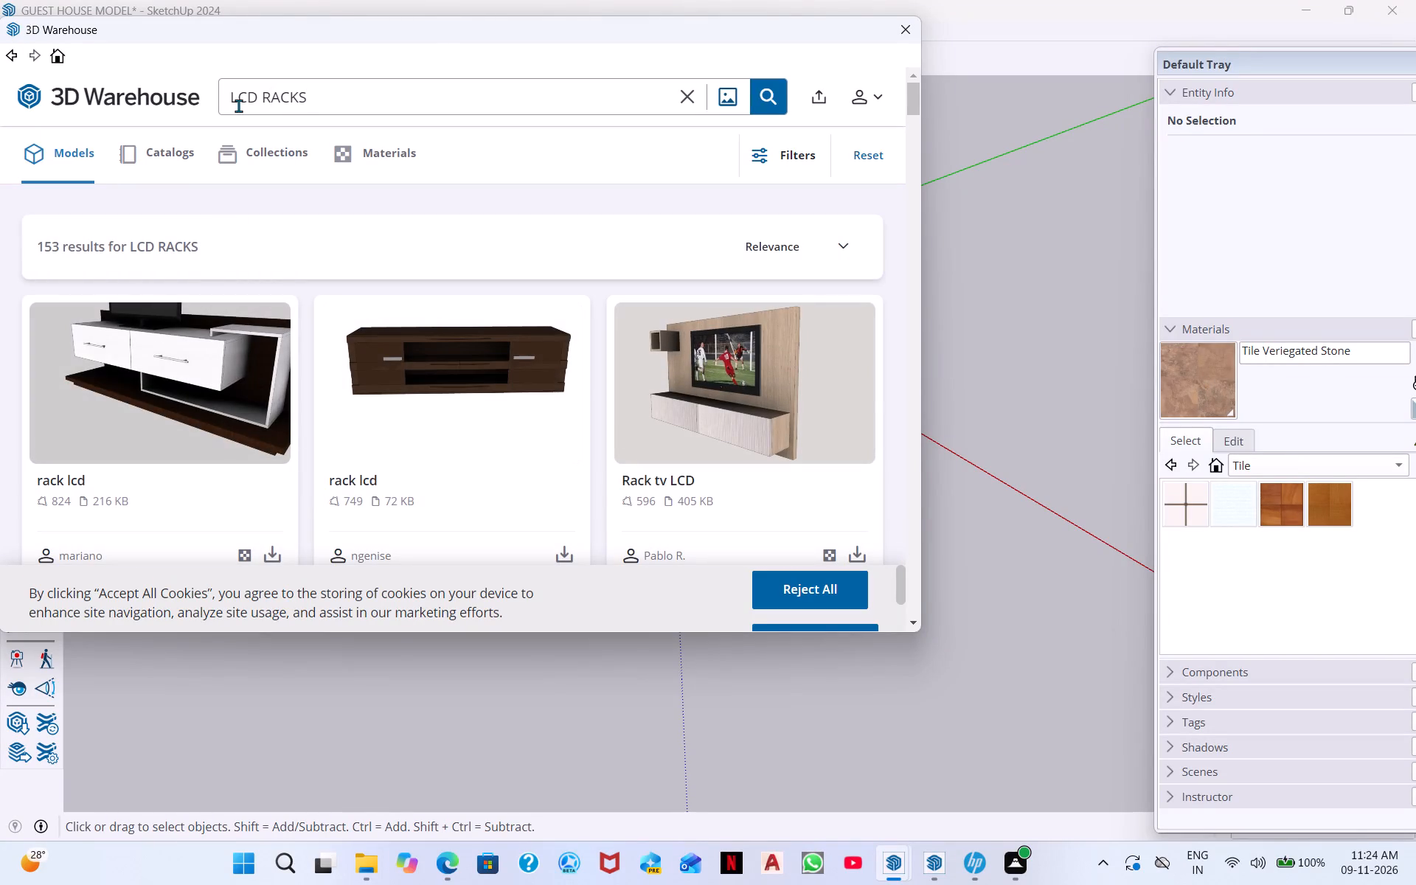
Look through the LCD RACKS model results down to the end of the list for a suitable TV unit.
{"action": "scroll", "coordinate": [710, 455], "scroll_direction": "down", "scroll_amount": 2}
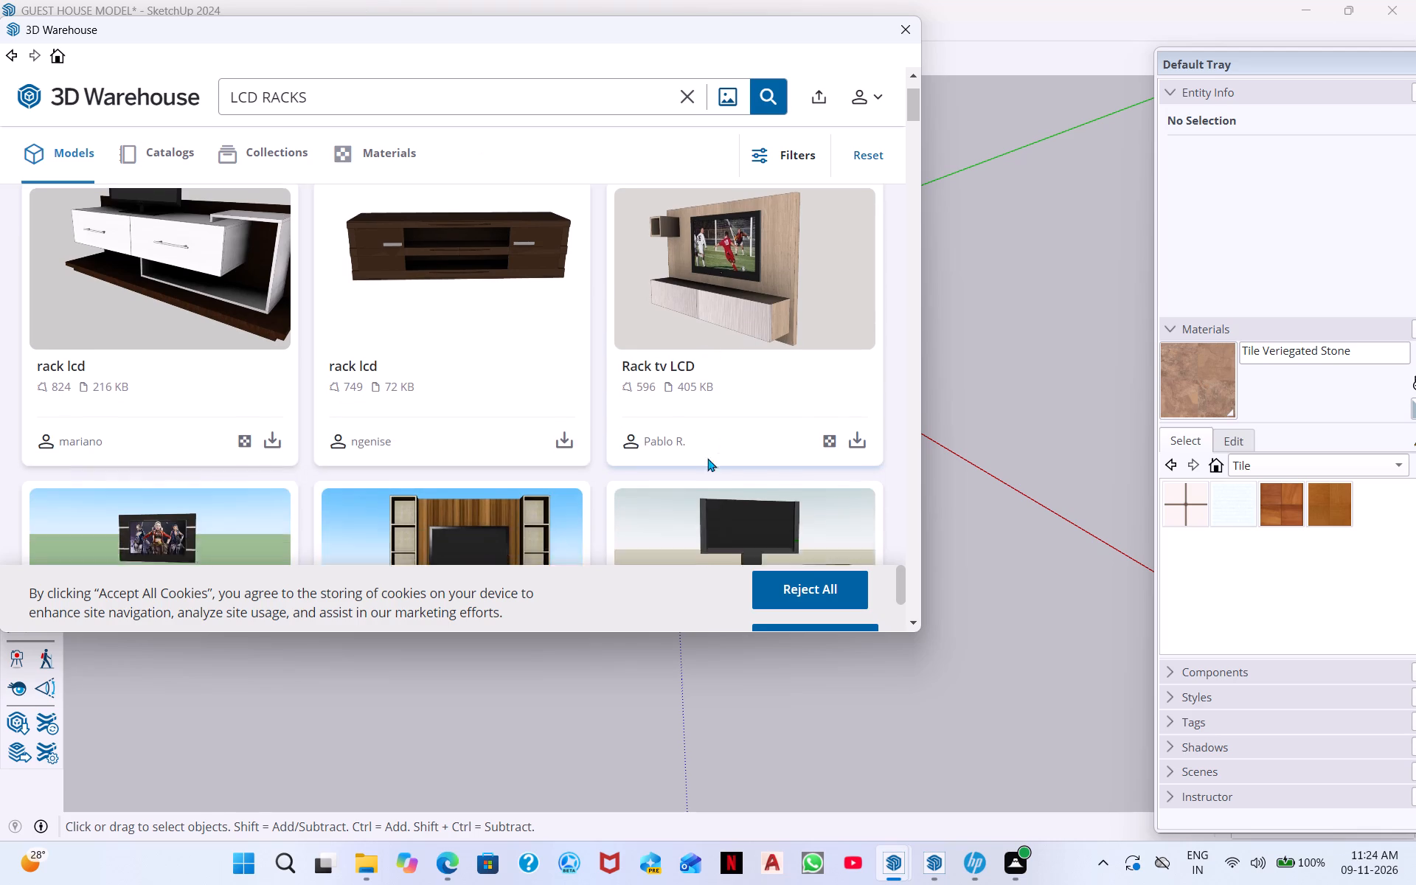
{"action": "scroll", "coordinate": [457, 470], "scroll_direction": "down", "scroll_amount": 2}
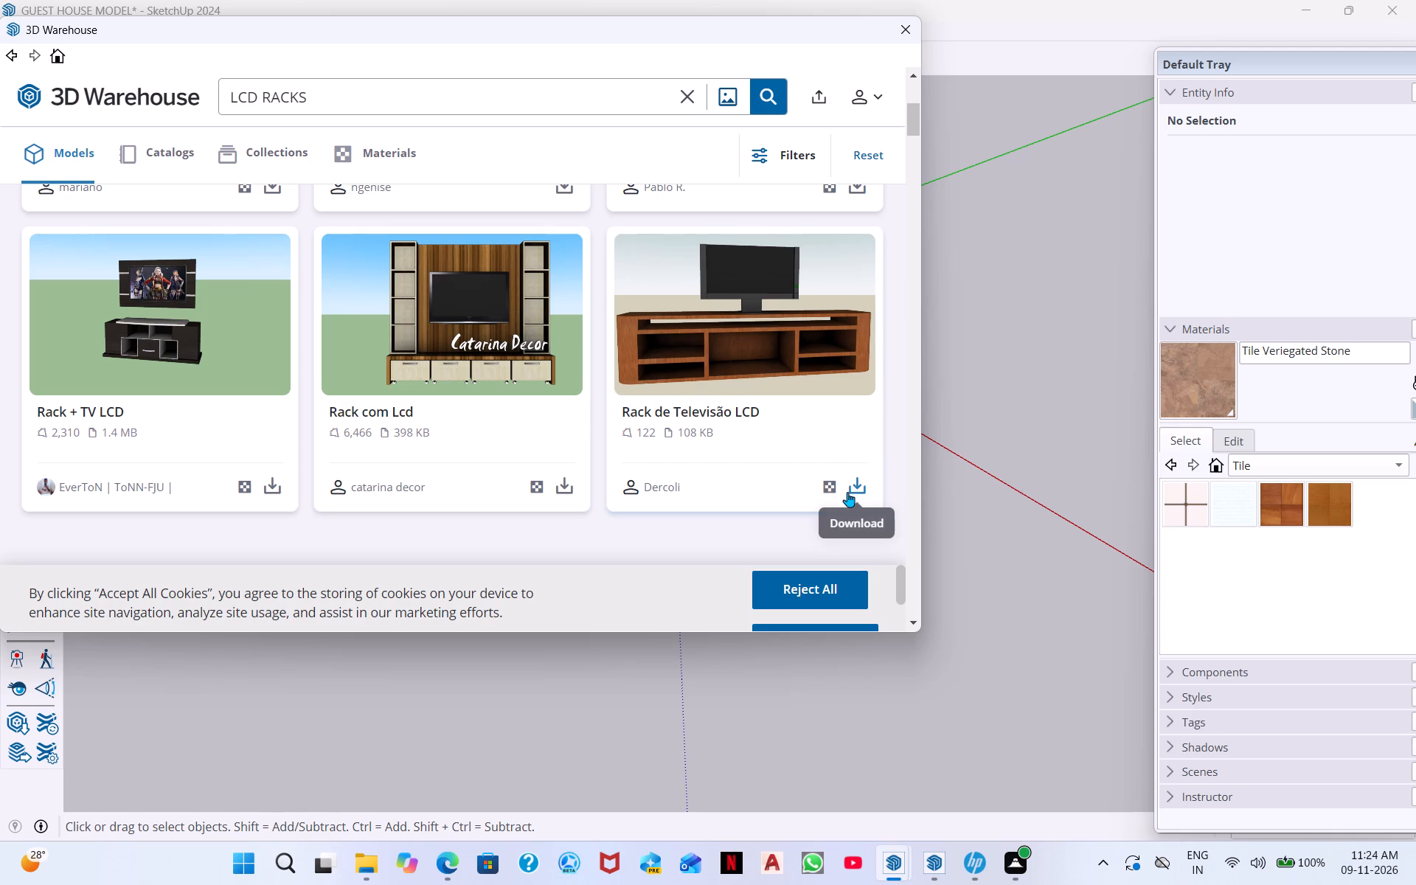
{"action": "scroll", "coordinate": [676, 383], "scroll_direction": "down", "scroll_amount": 3}
{"action": "scroll", "coordinate": [394, 369], "scroll_direction": "down", "scroll_amount": 2}
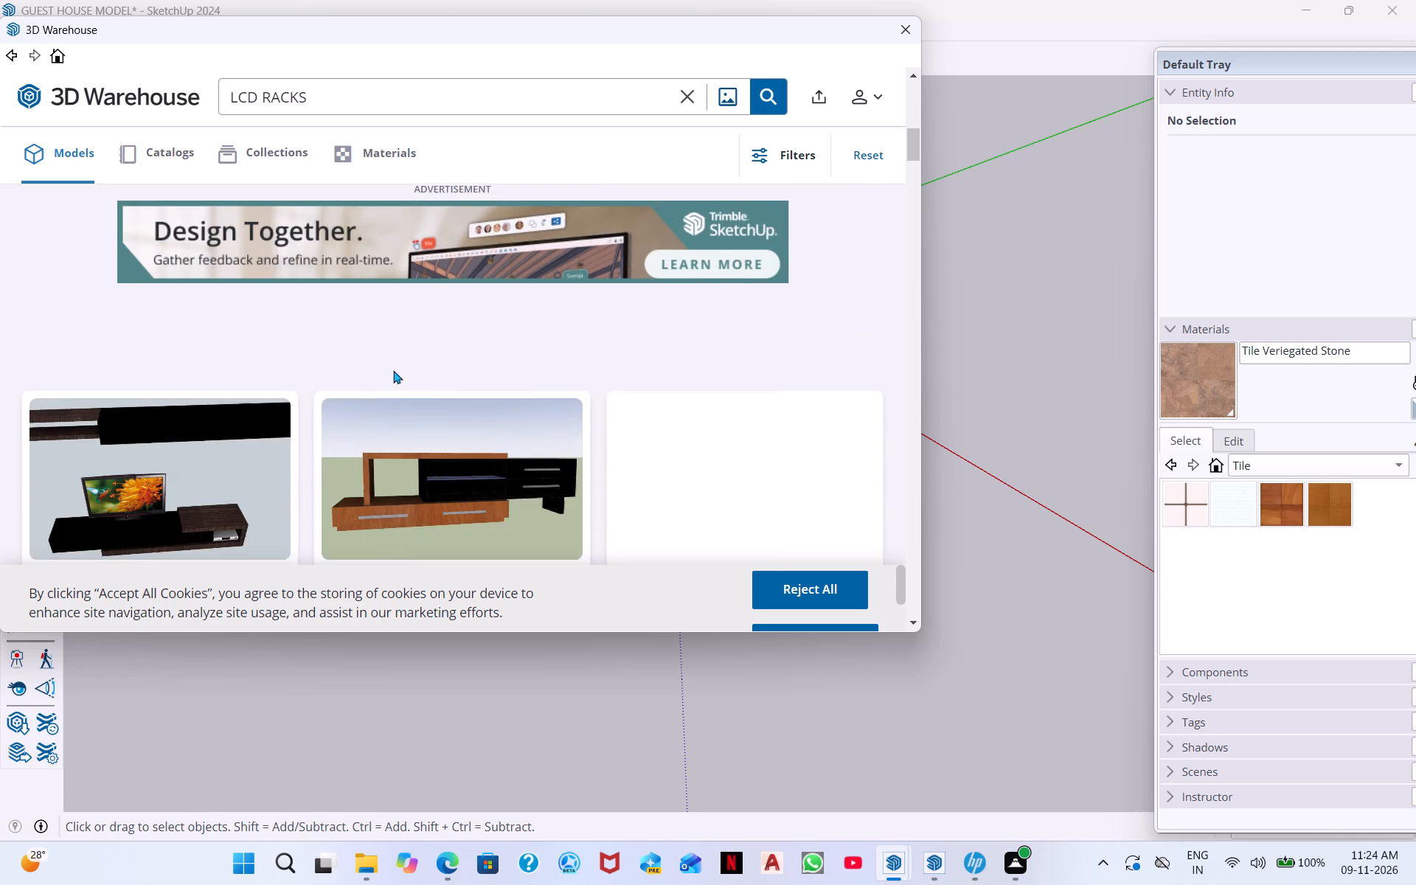
{"action": "scroll", "coordinate": [393, 370], "scroll_direction": "down", "scroll_amount": 3}
{"action": "scroll", "coordinate": [467, 365], "scroll_direction": "down", "scroll_amount": 1}
{"action": "scroll", "coordinate": [479, 370], "scroll_direction": "up", "scroll_amount": 2}
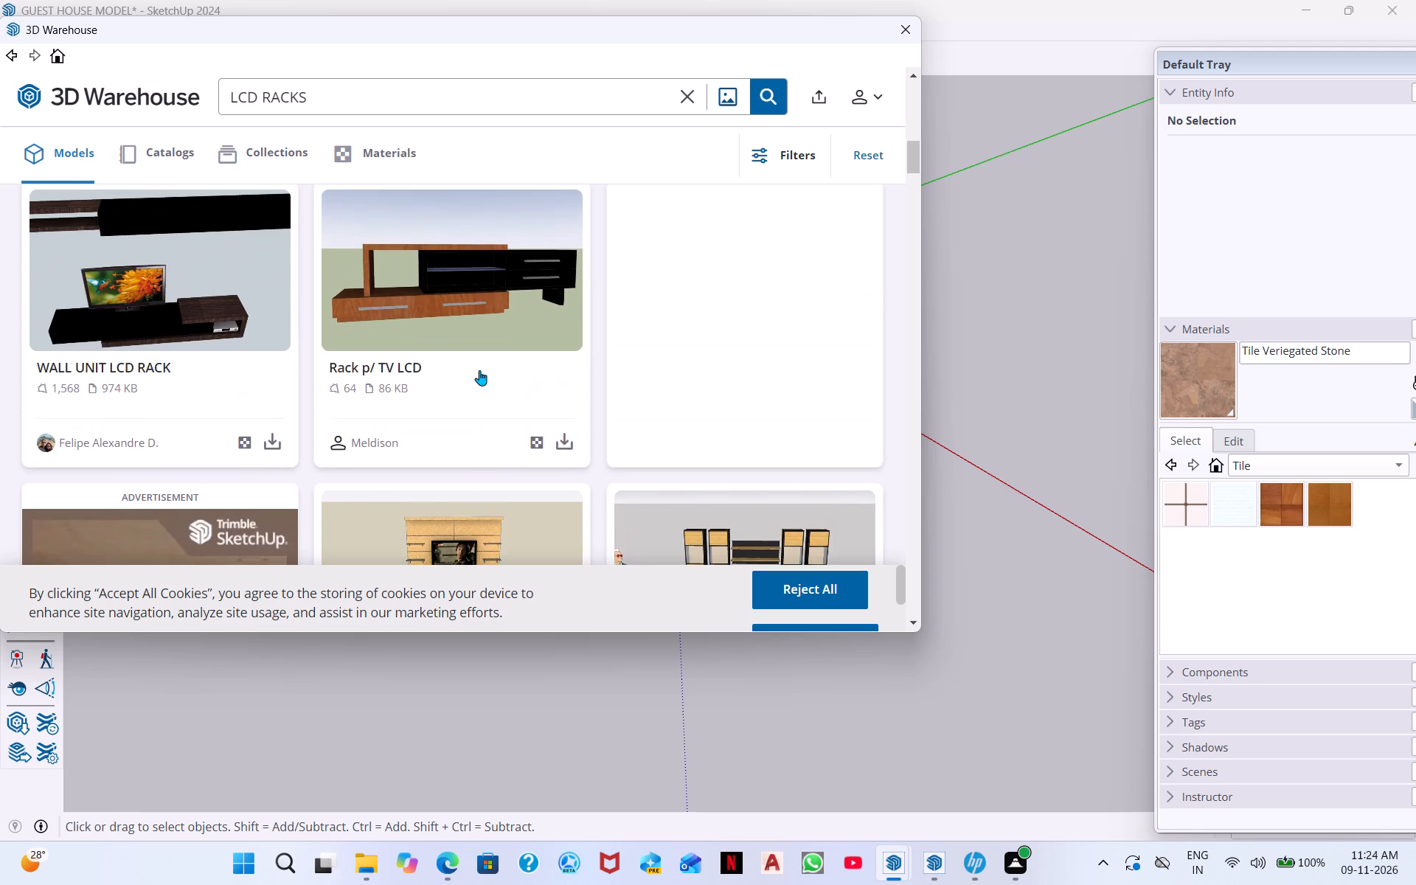
{"action": "scroll", "coordinate": [478, 374], "scroll_direction": "down", "scroll_amount": 2}
{"action": "scroll", "coordinate": [622, 362], "scroll_direction": "down", "scroll_amount": 2}
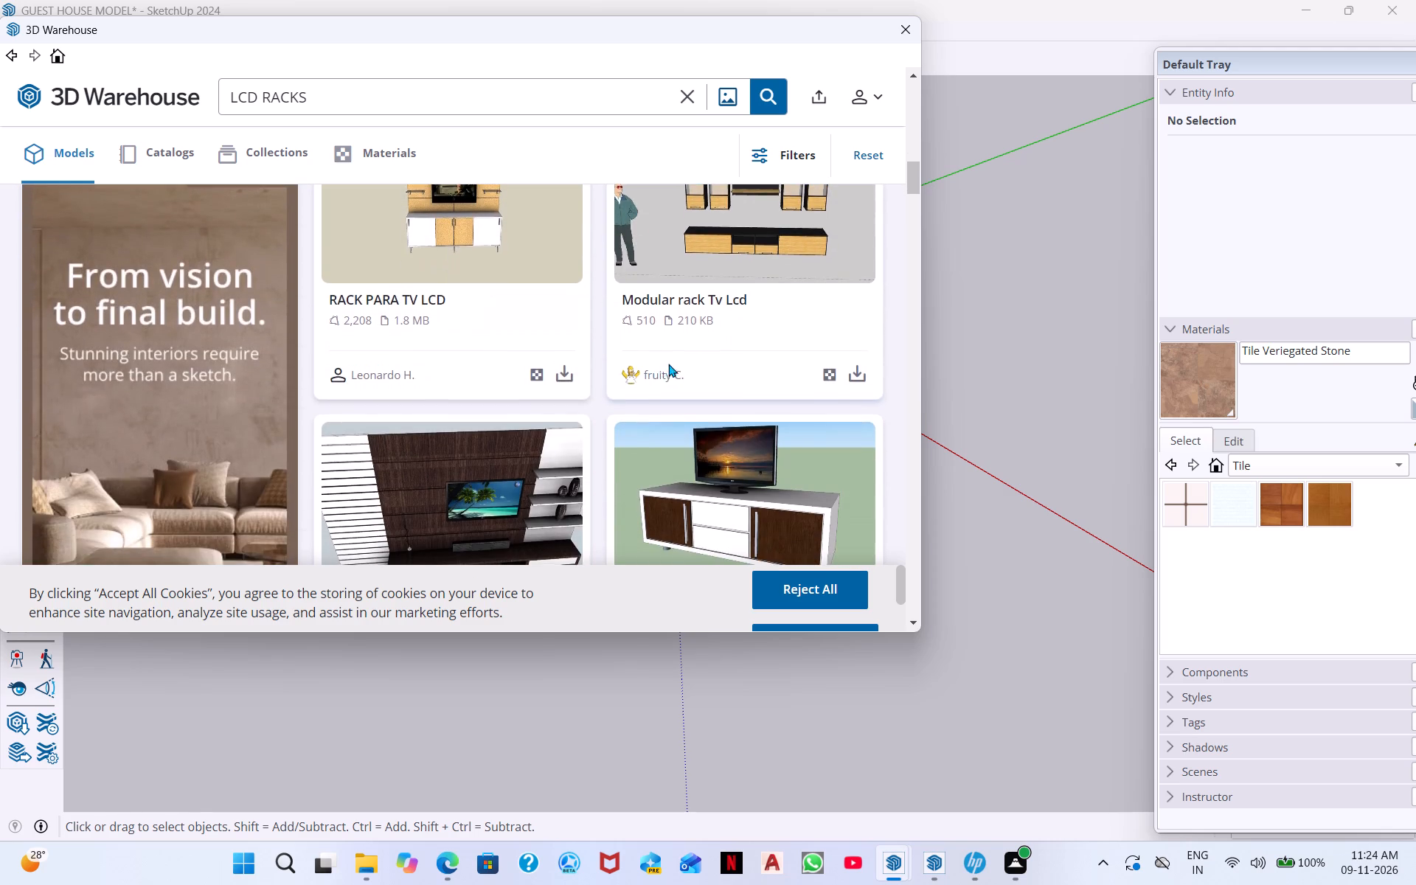
{"action": "scroll", "coordinate": [667, 369], "scroll_direction": "down", "scroll_amount": 3}
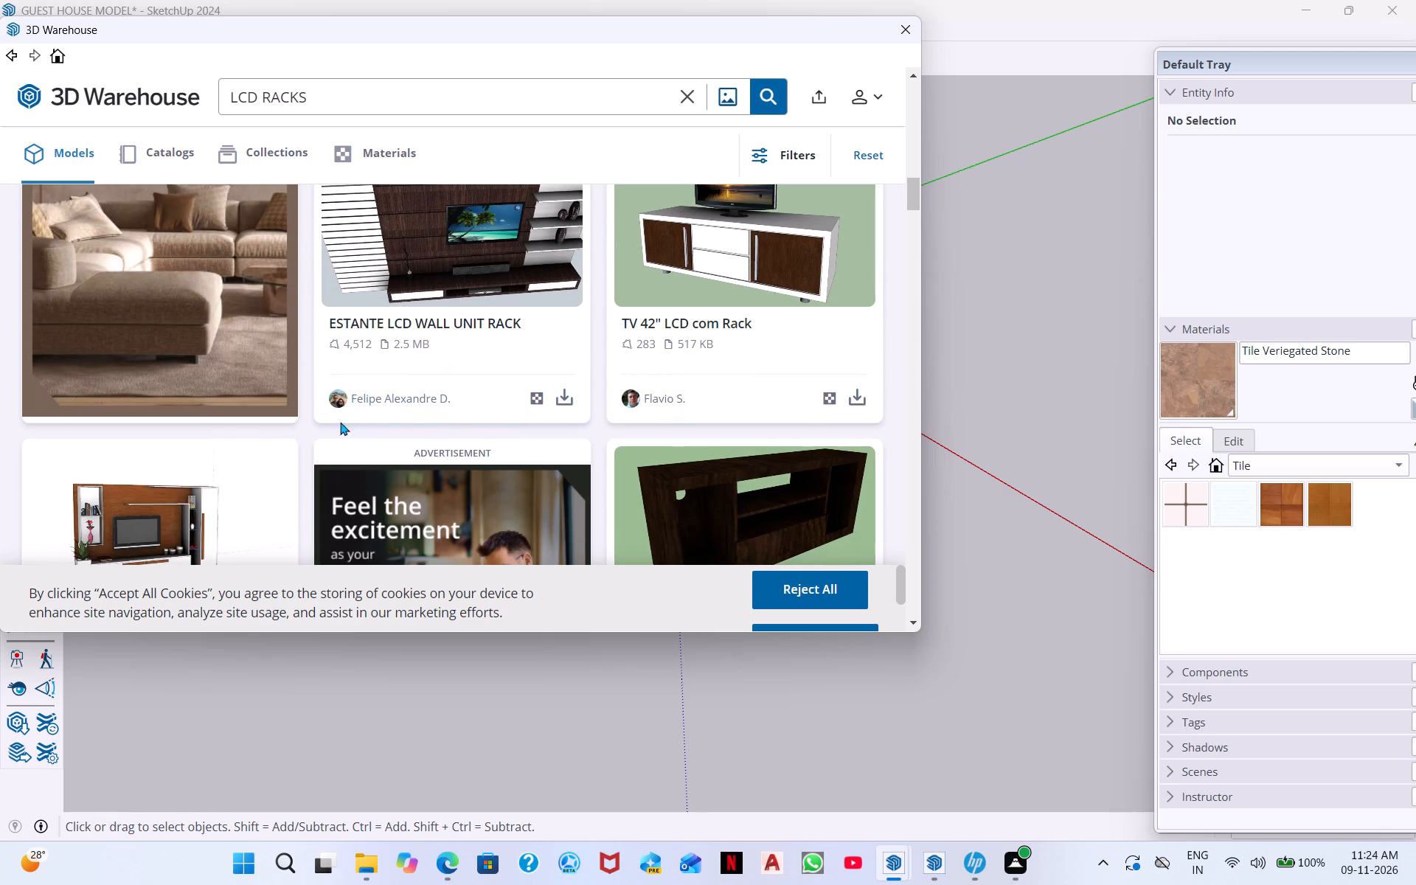
{"action": "scroll", "coordinate": [389, 424], "scroll_direction": "down", "scroll_amount": 3}
{"action": "scroll", "coordinate": [488, 406], "scroll_direction": "down", "scroll_amount": 5}
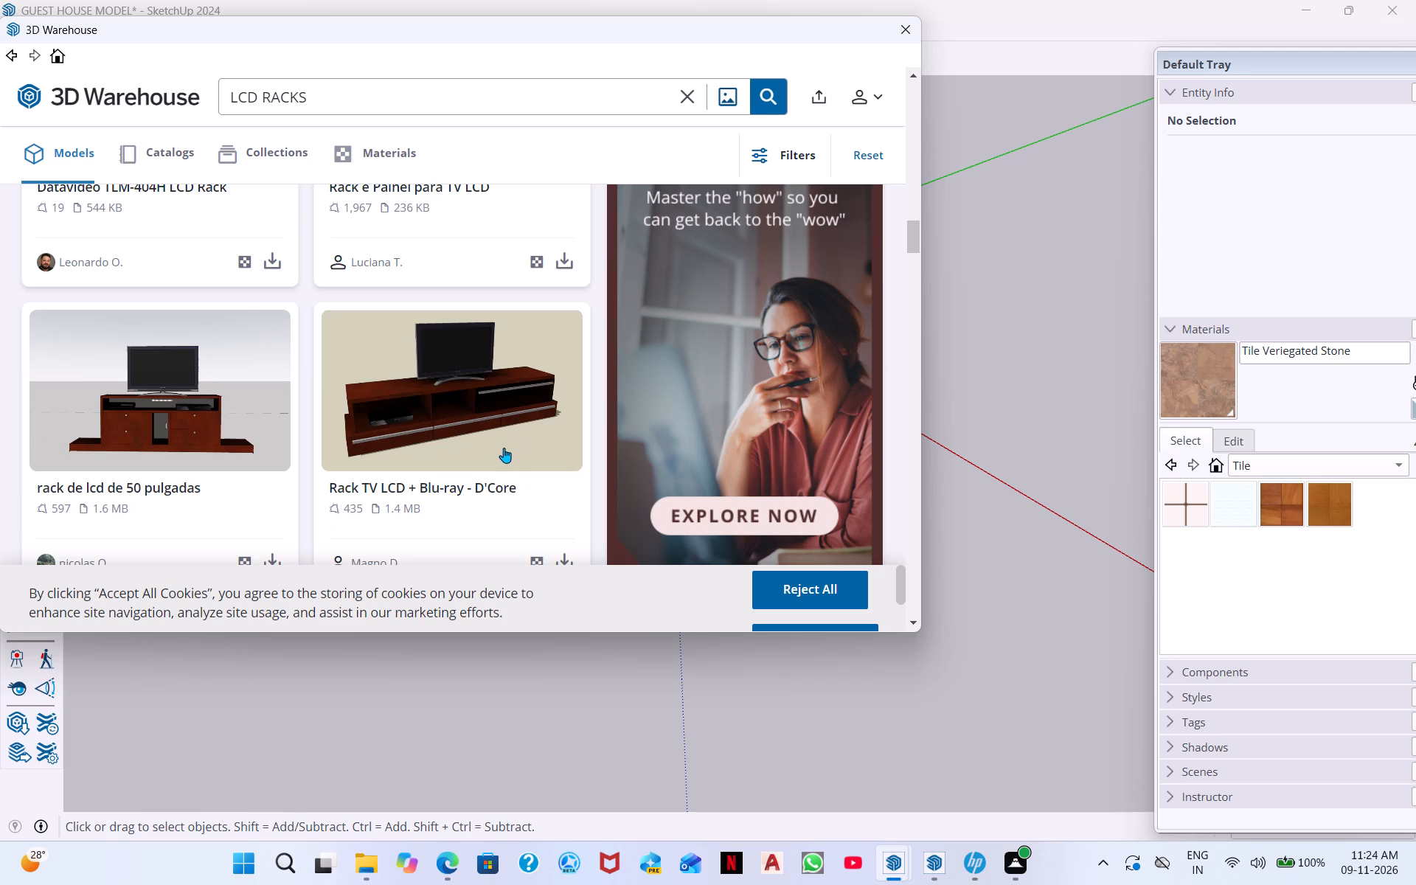
{"action": "scroll", "coordinate": [431, 428], "scroll_direction": "down", "scroll_amount": 3}
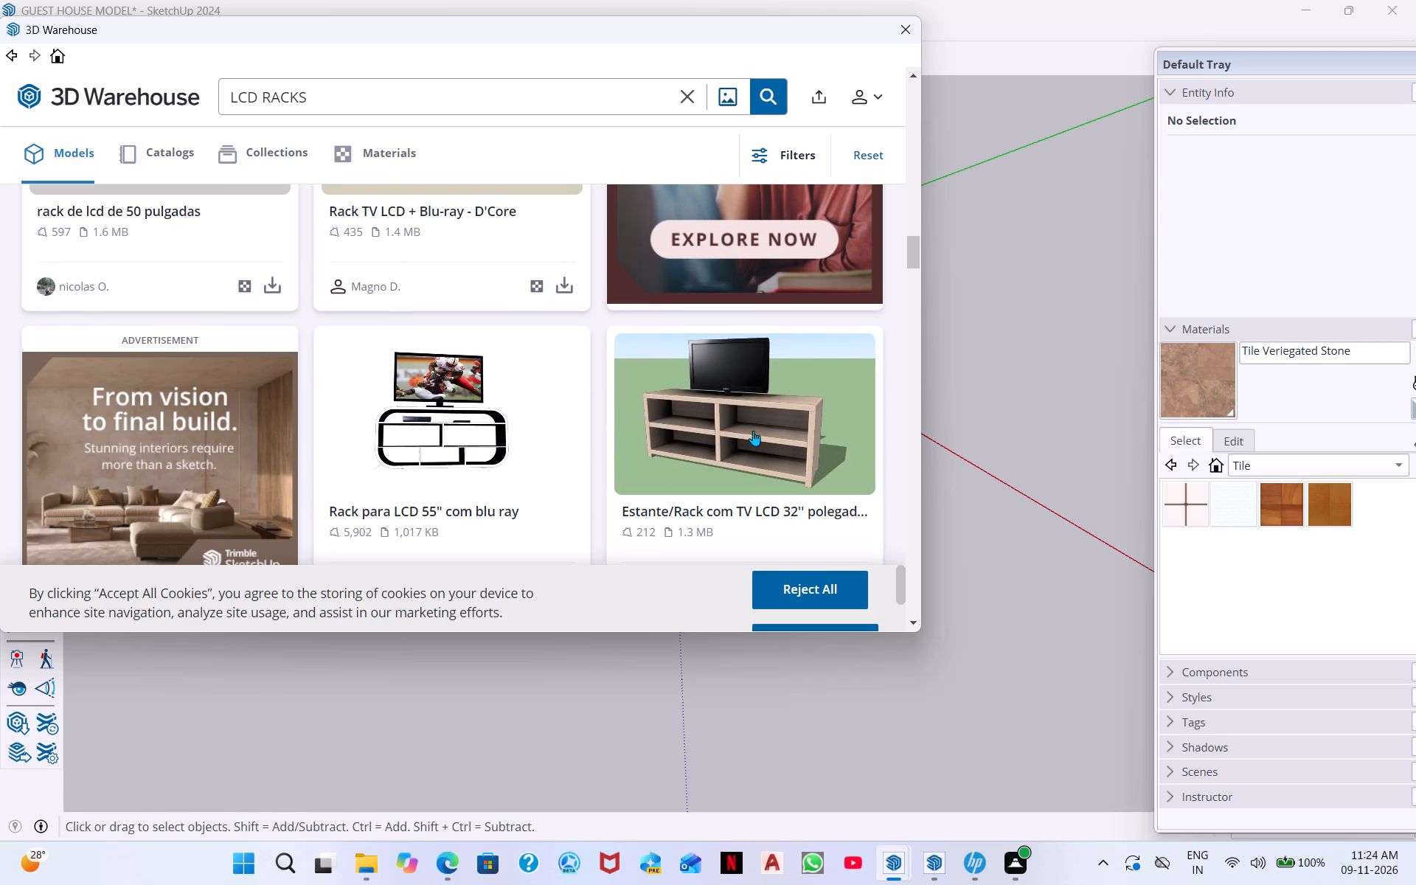
{"action": "scroll", "coordinate": [740, 404], "scroll_direction": "down", "scroll_amount": 5}
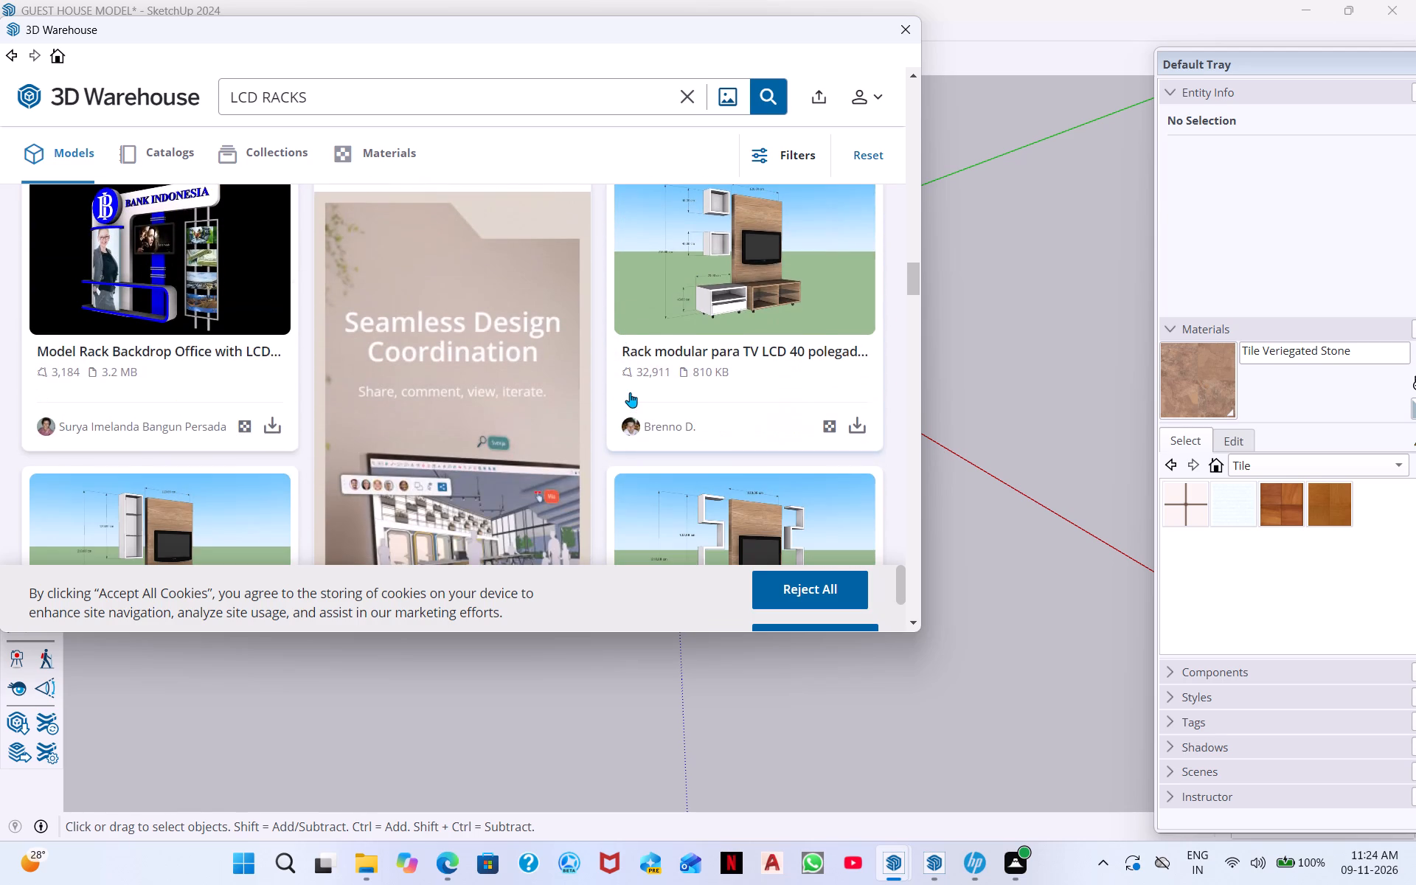
{"action": "scroll", "coordinate": [516, 336], "scroll_direction": "up", "scroll_amount": 1}
{"action": "scroll", "coordinate": [560, 406], "scroll_direction": "down", "scroll_amount": 6}
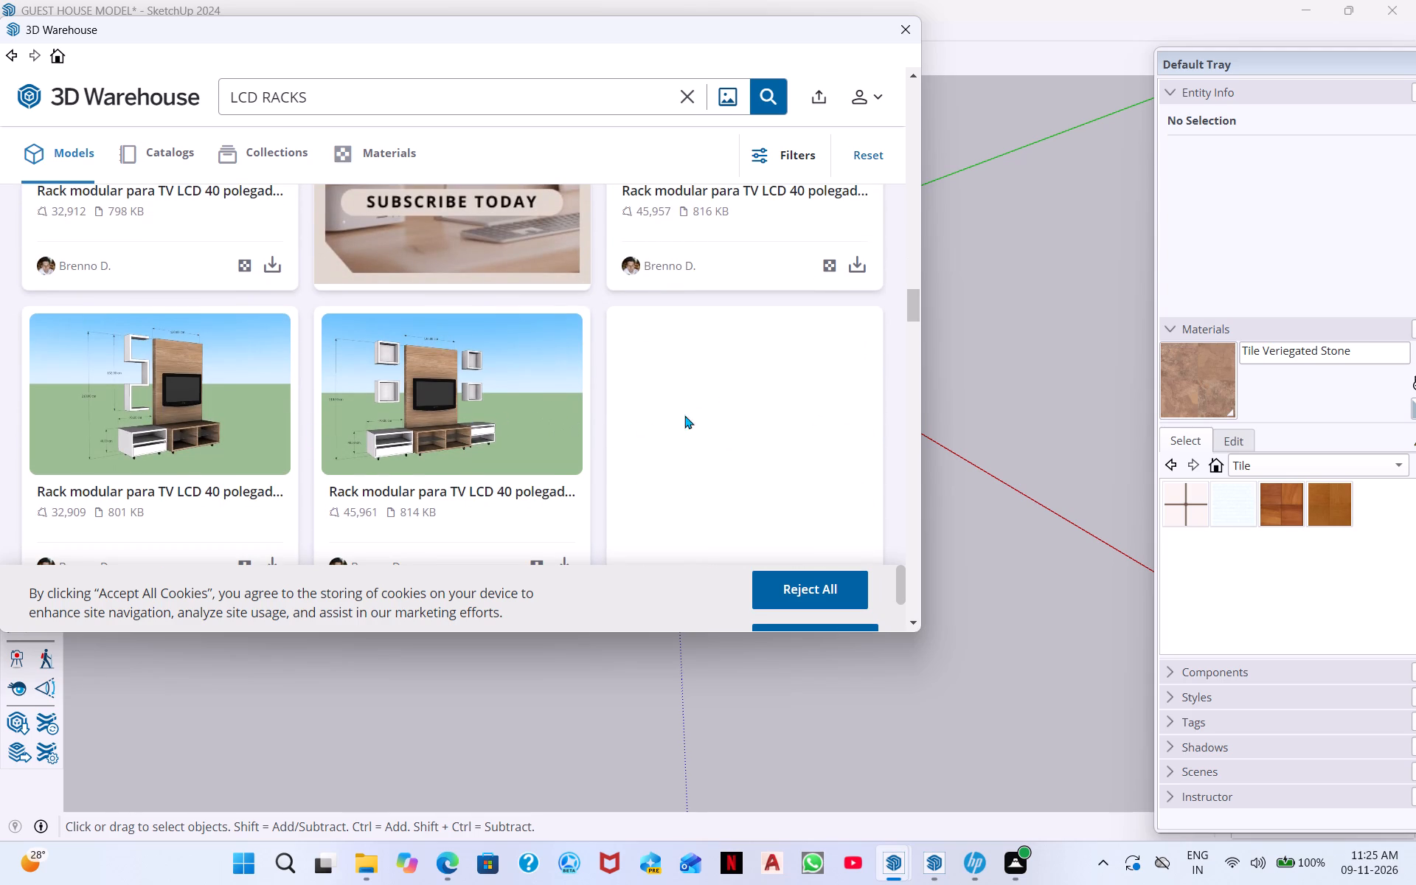
{"action": "scroll", "coordinate": [505, 412], "scroll_direction": "down", "scroll_amount": 5}
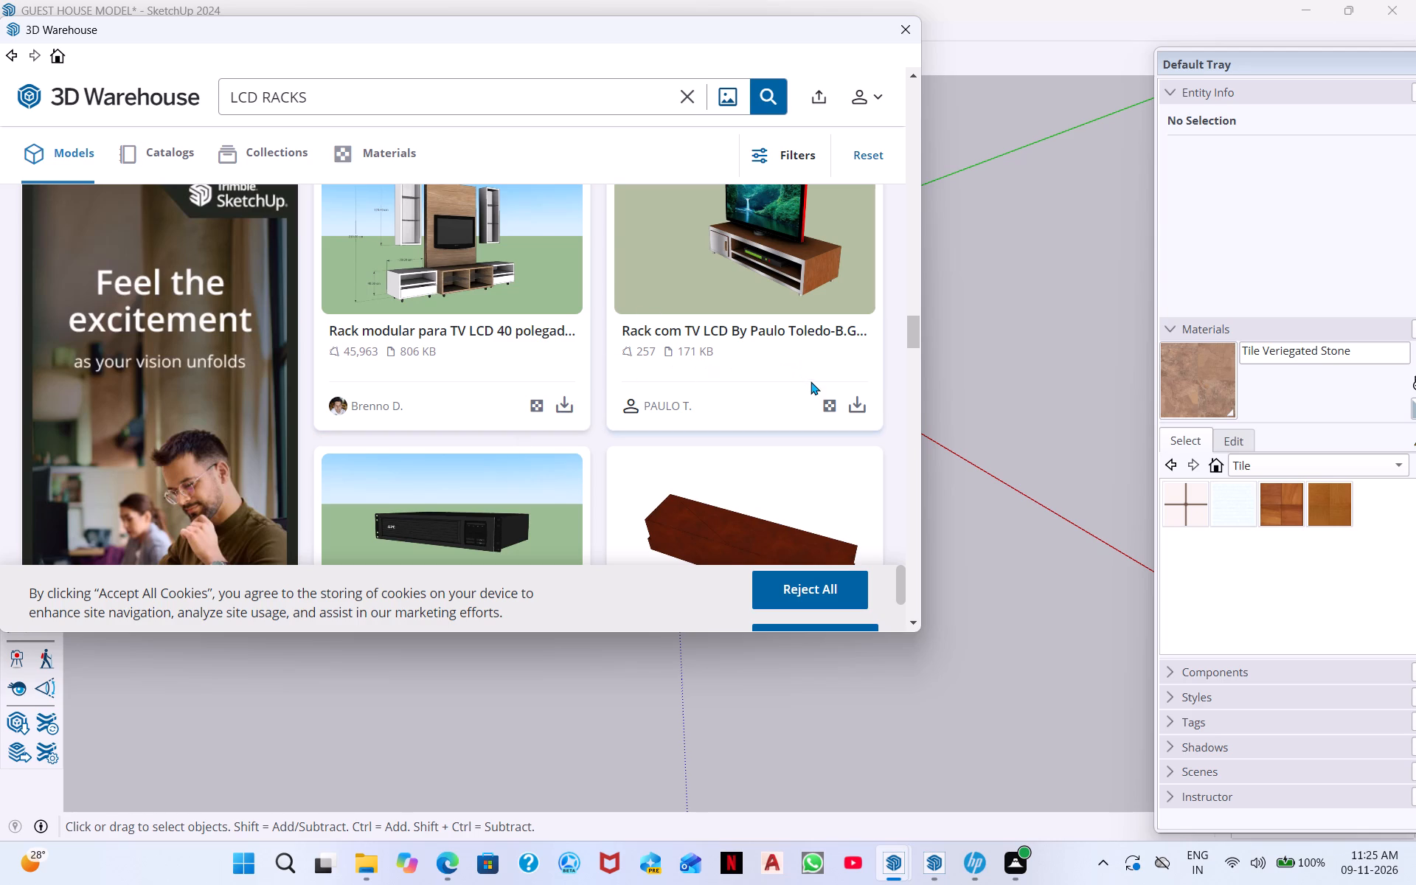
{"action": "scroll", "coordinate": [763, 375], "scroll_direction": "down", "scroll_amount": 8}
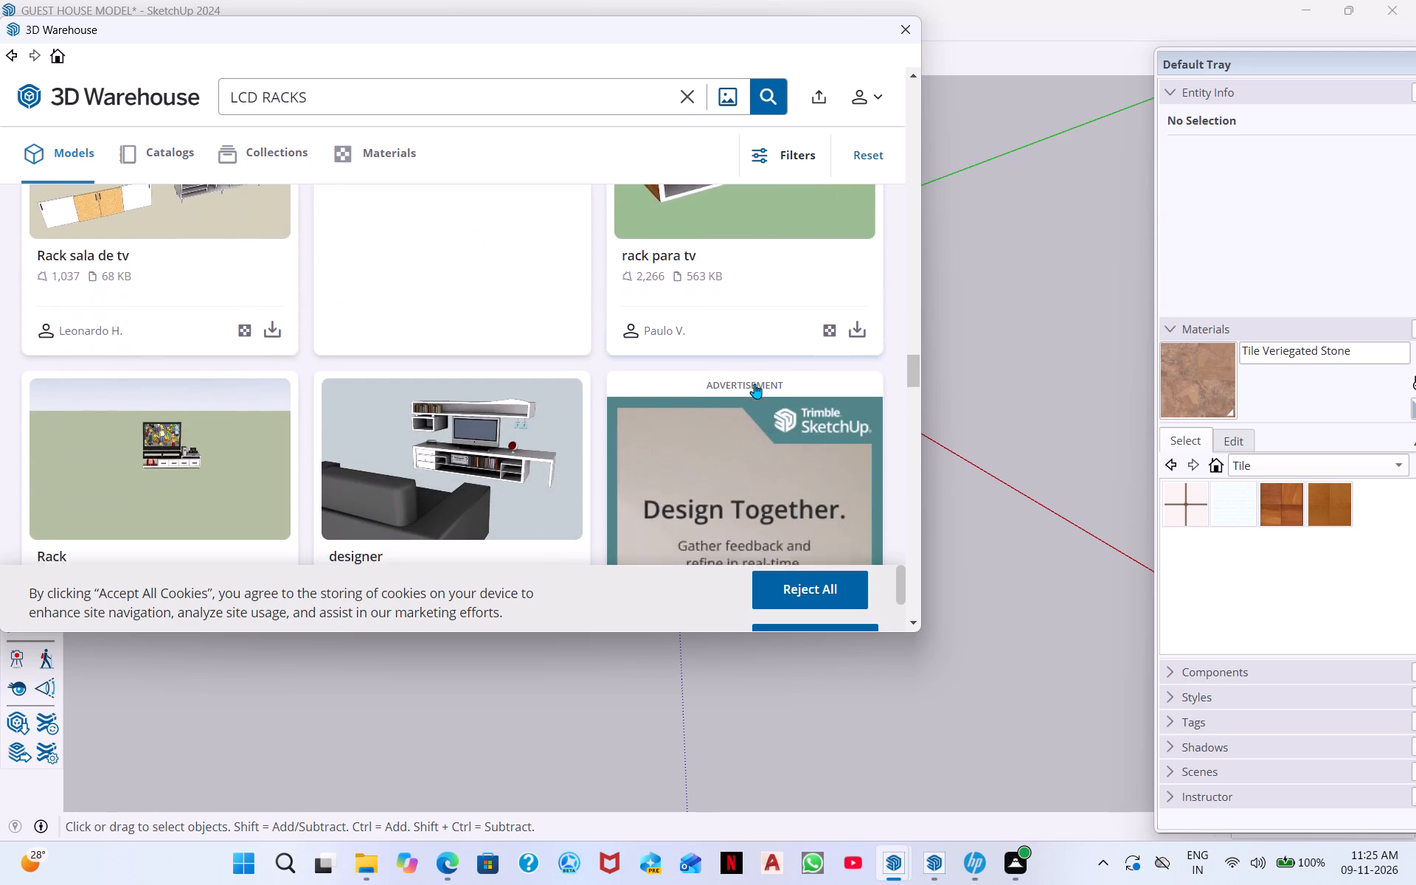
{"action": "scroll", "coordinate": [757, 364], "scroll_direction": "down", "scroll_amount": 2}
{"action": "scroll", "coordinate": [633, 468], "scroll_direction": "down", "scroll_amount": 3}
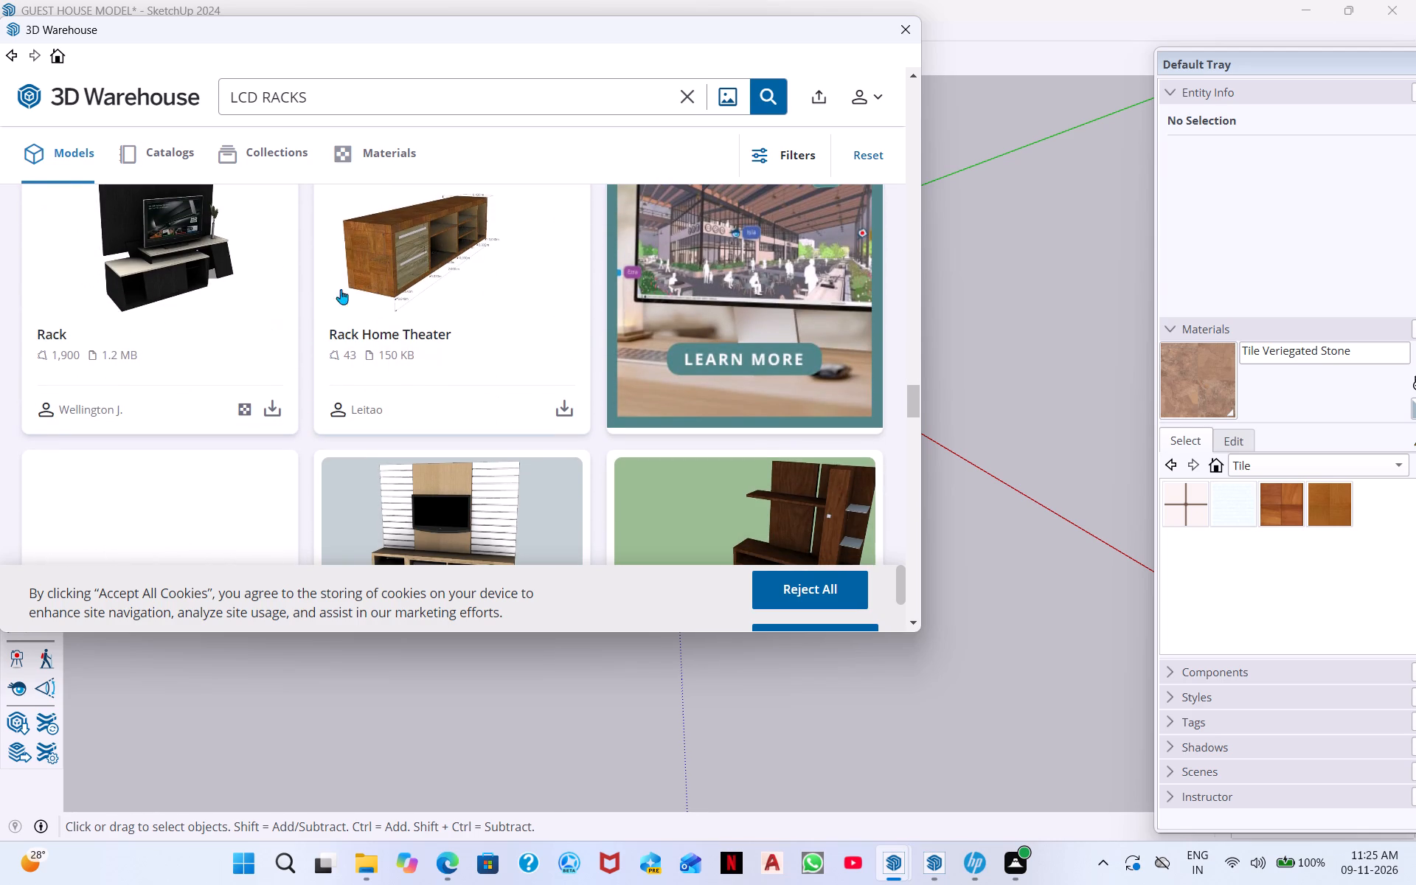
{"action": "scroll", "coordinate": [219, 234], "scroll_direction": "down", "scroll_amount": 1}
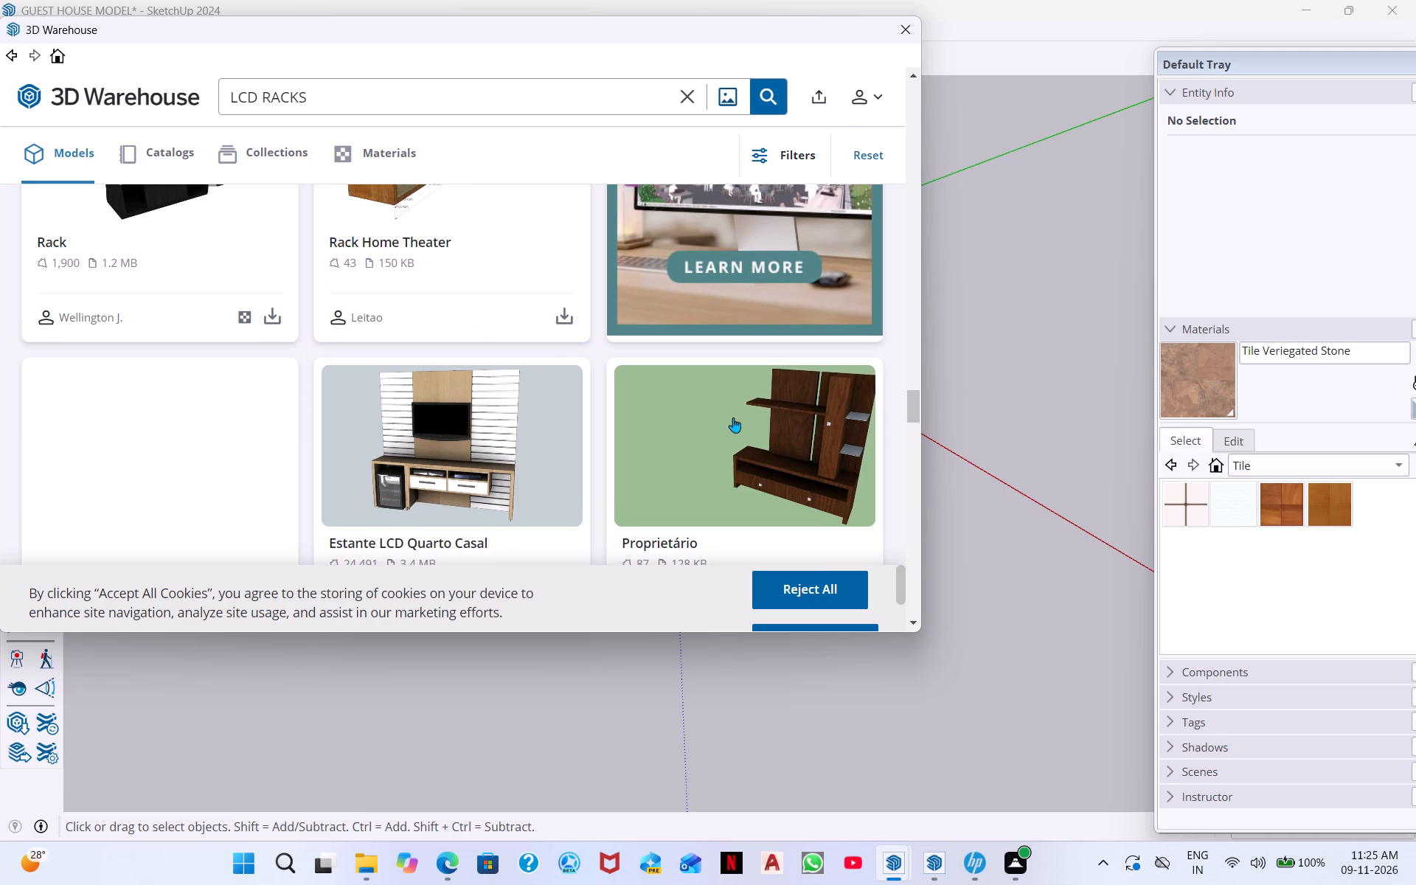
{"action": "scroll", "coordinate": [577, 378], "scroll_direction": "down", "scroll_amount": 10}
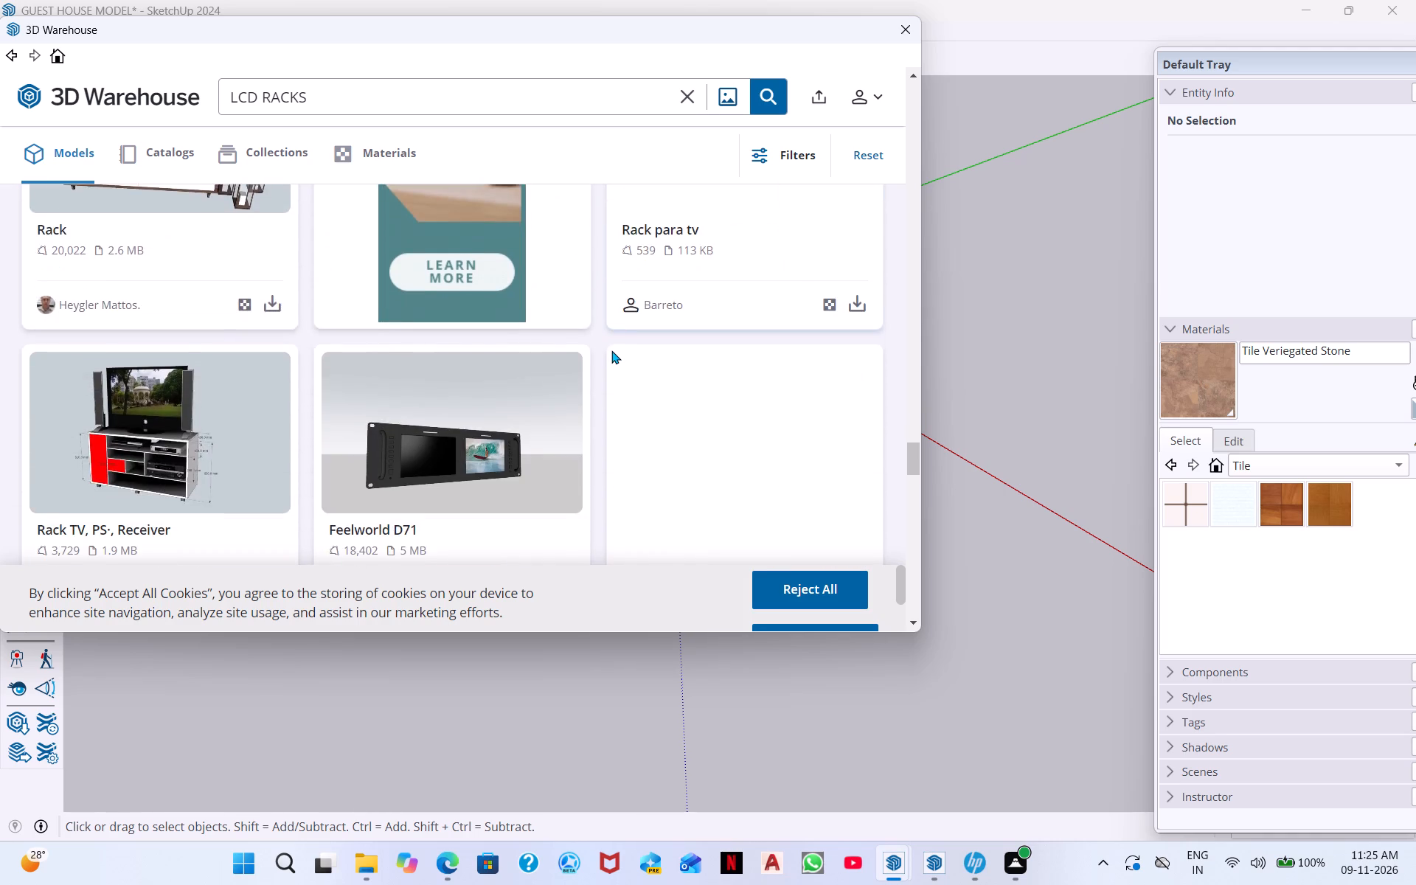
{"action": "scroll", "coordinate": [611, 350], "scroll_direction": "down", "scroll_amount": 9}
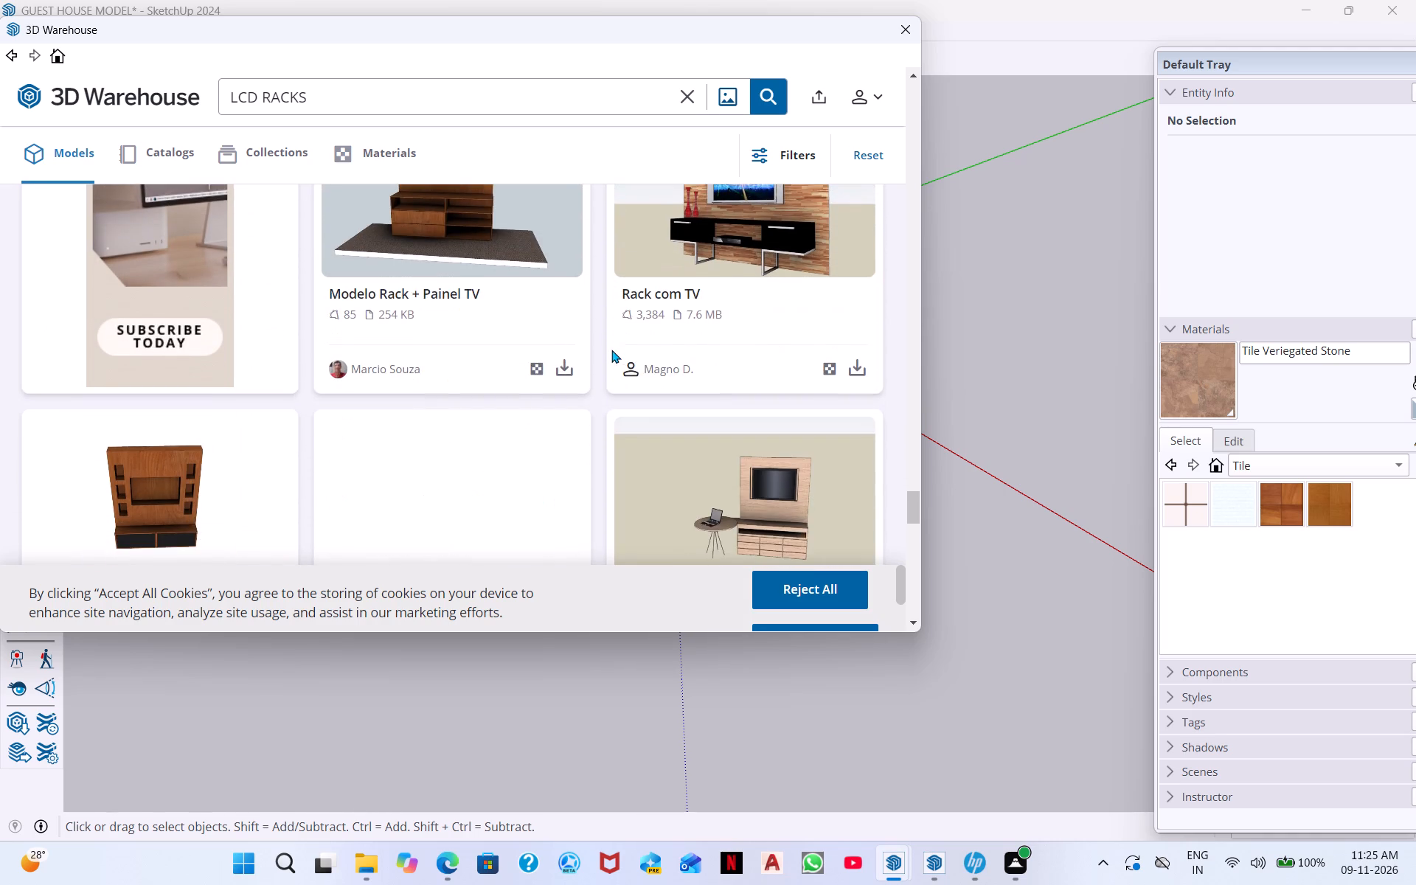
{"action": "scroll", "coordinate": [648, 367], "scroll_direction": "down", "scroll_amount": 3}
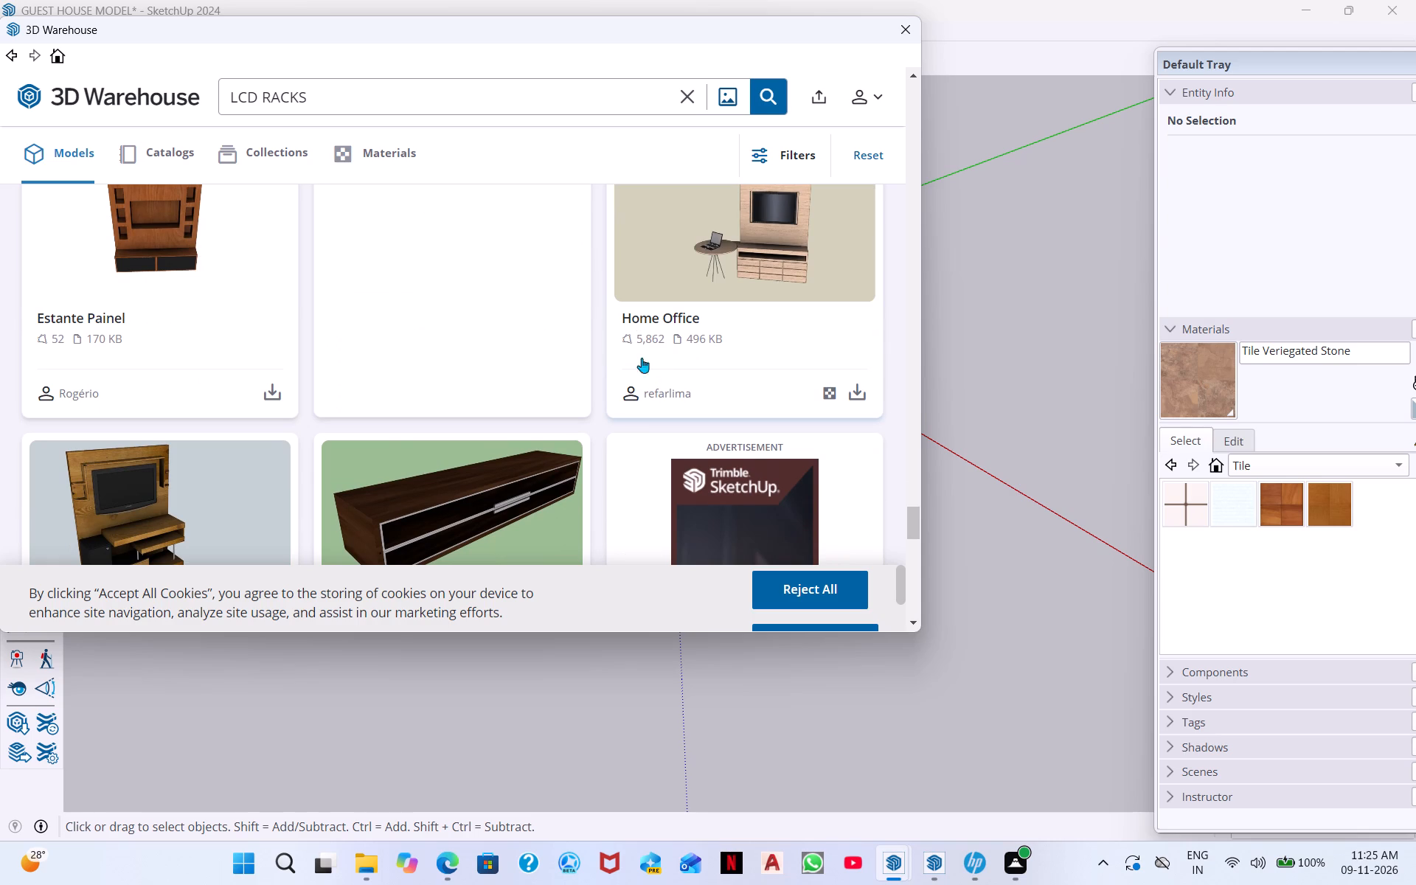
{"action": "scroll", "coordinate": [694, 406], "scroll_direction": "down", "scroll_amount": 5}
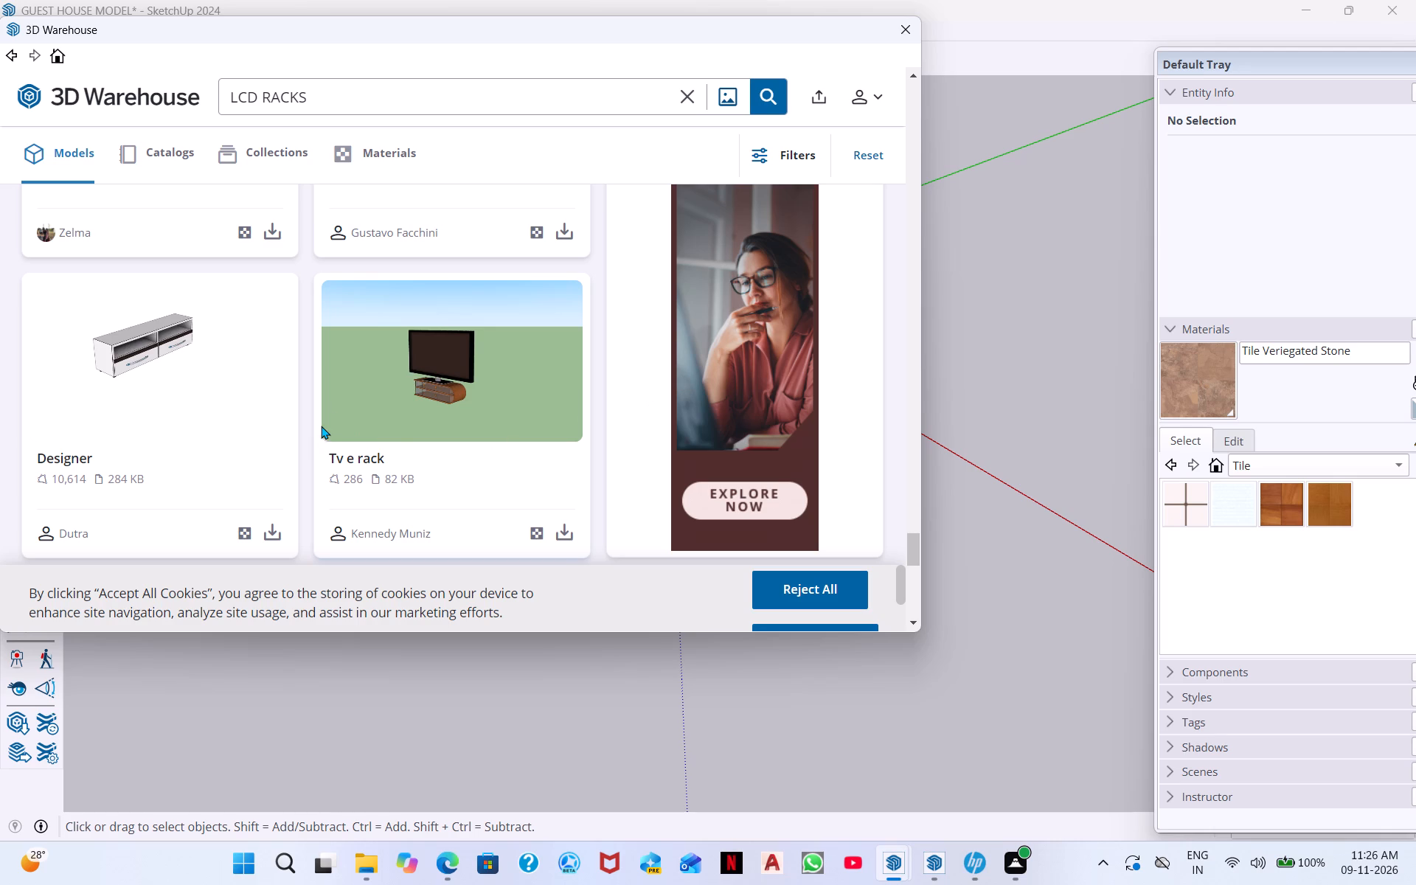
{"action": "scroll", "coordinate": [321, 406], "scroll_direction": "down", "scroll_amount": 4}
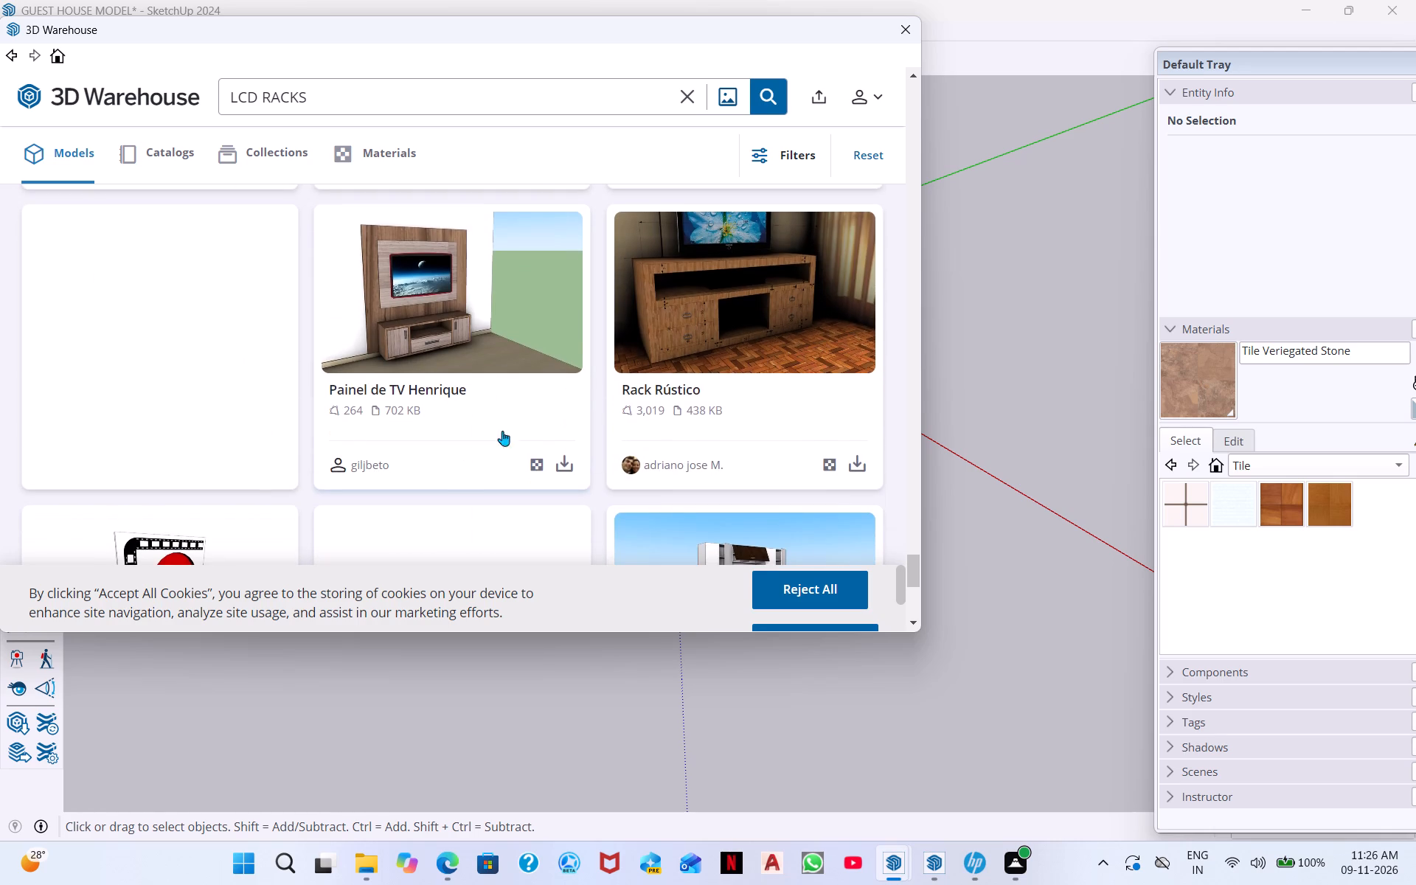
{"action": "scroll", "coordinate": [653, 531], "scroll_direction": "down", "scroll_amount": 1}
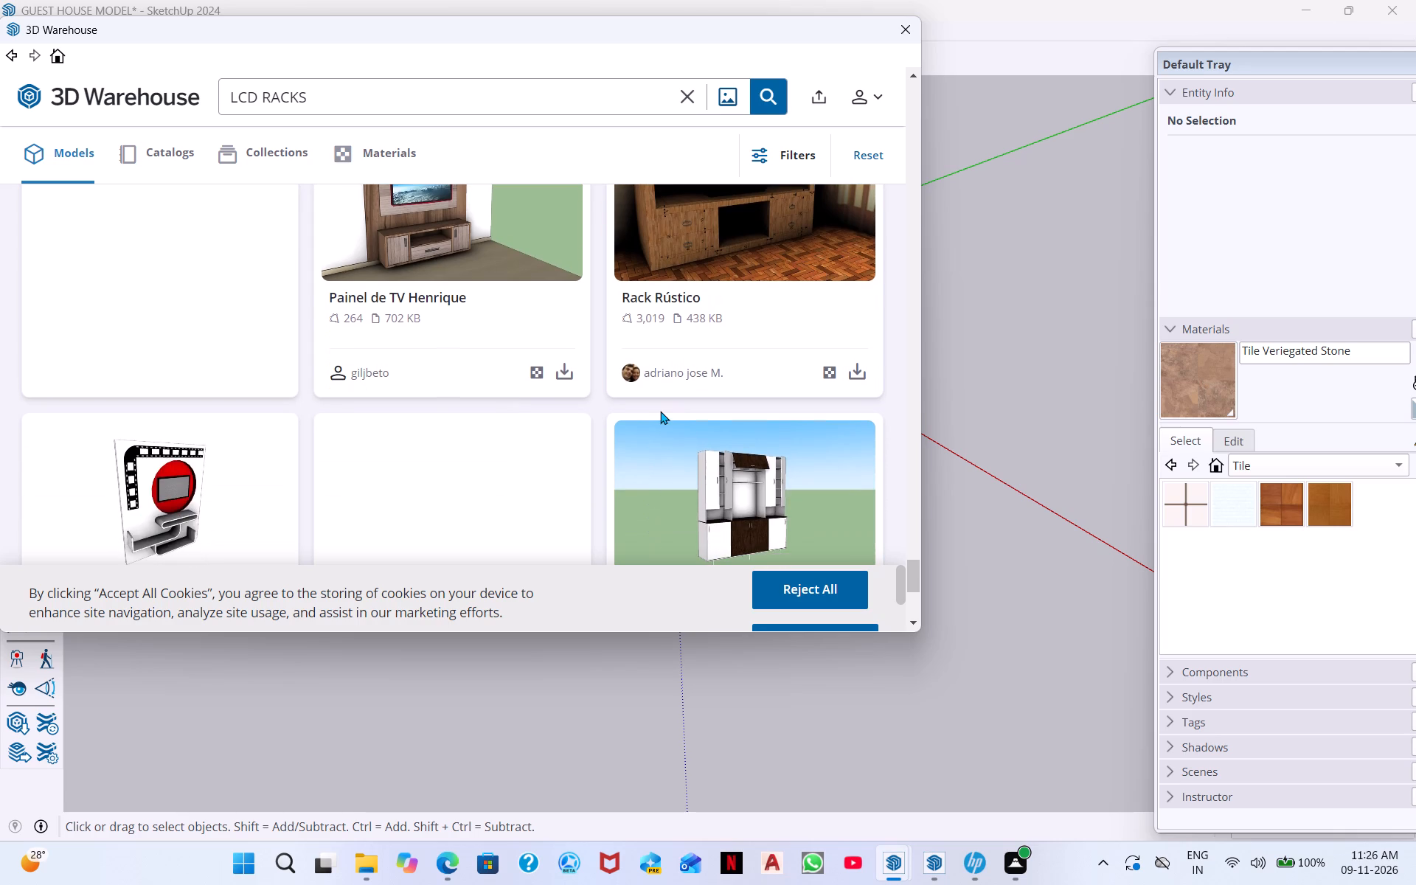
{"action": "scroll", "coordinate": [777, 426], "scroll_direction": "down", "scroll_amount": 1}
{"action": "scroll", "coordinate": [688, 479], "scroll_direction": "down", "scroll_amount": 2}
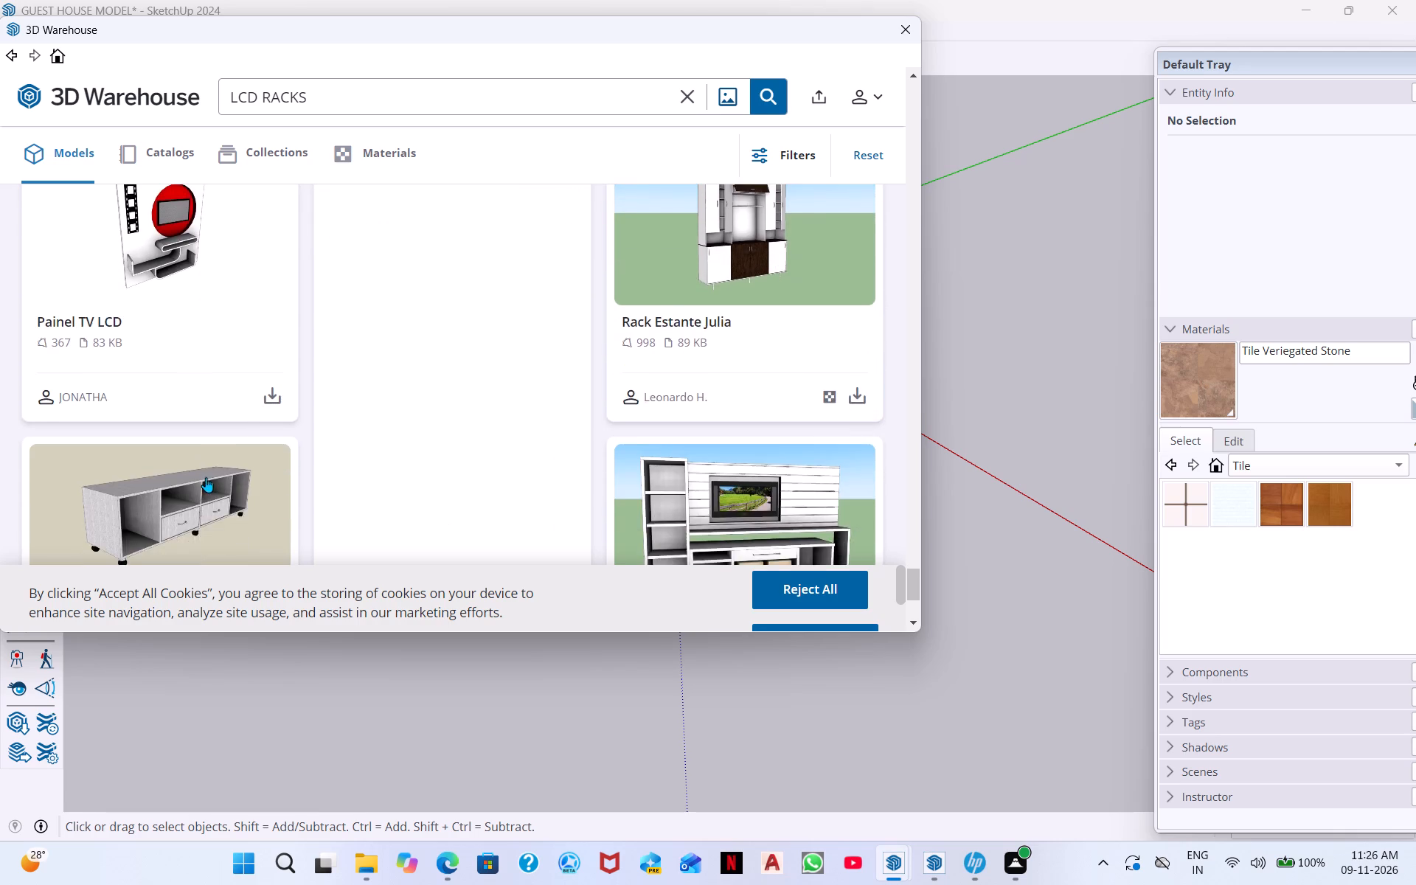
{"action": "scroll", "coordinate": [213, 465], "scroll_direction": "down", "scroll_amount": 2}
{"action": "scroll", "coordinate": [548, 456], "scroll_direction": "down", "scroll_amount": 8}
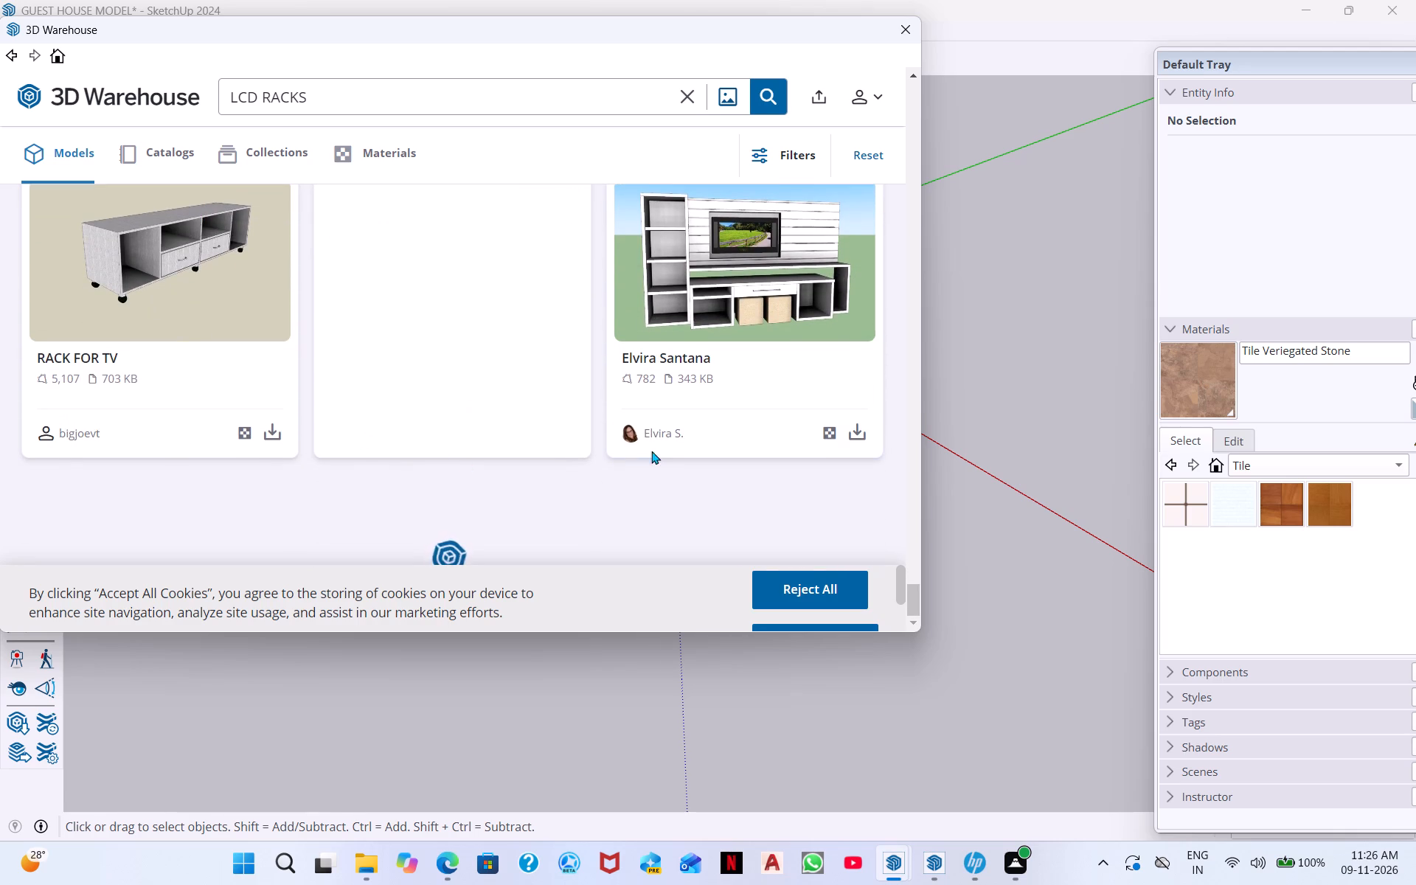
Look further down the LCD RACKS model results for a suitable TV rack.
{"action": "scroll", "coordinate": [659, 439], "scroll_direction": "down", "scroll_amount": 1}
{"action": "scroll", "coordinate": [305, 513], "scroll_direction": "down", "scroll_amount": 3}
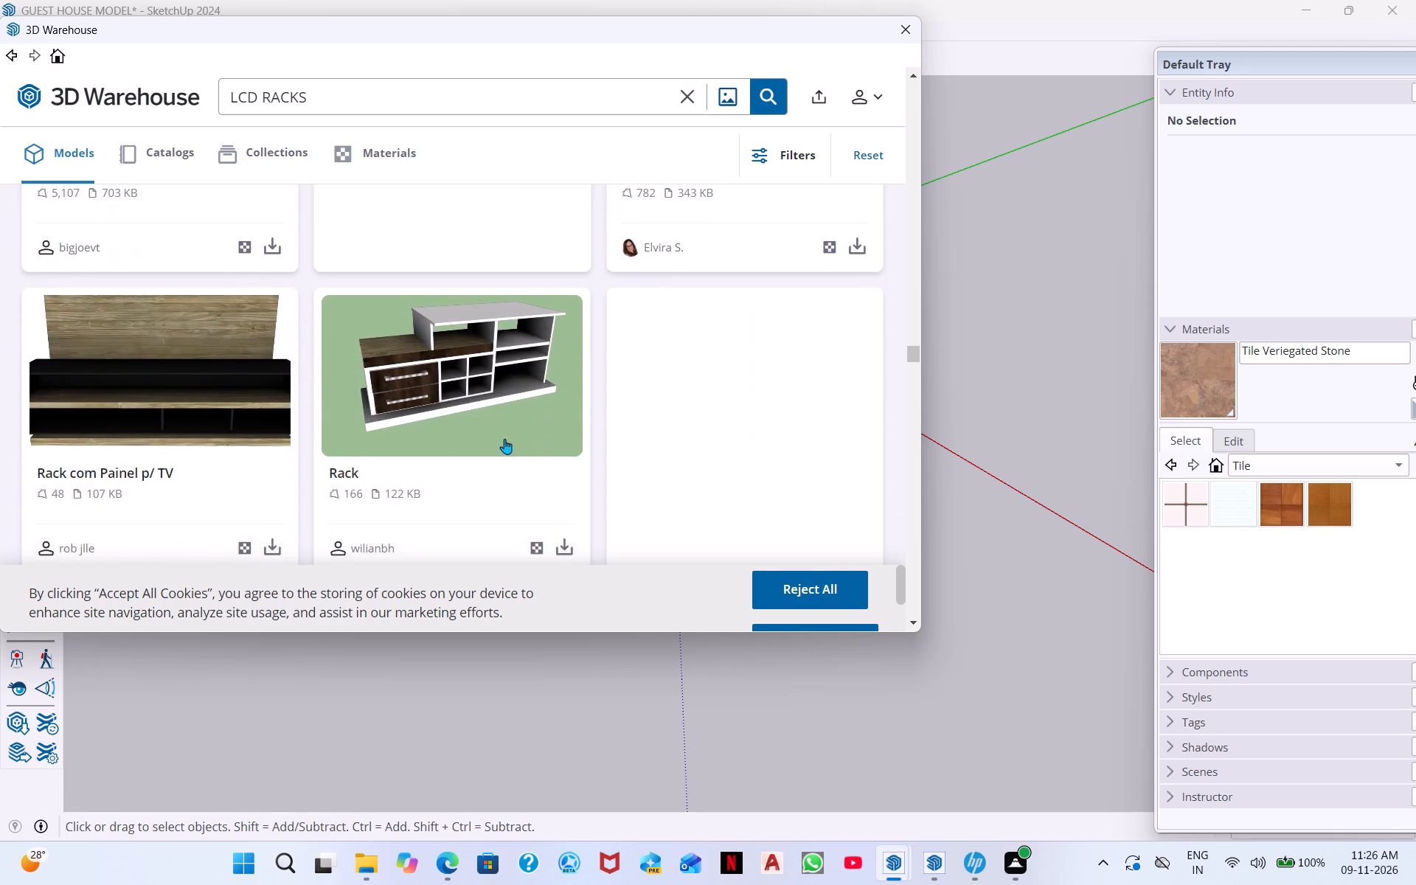
{"action": "scroll", "coordinate": [482, 423], "scroll_direction": "down", "scroll_amount": 3}
{"action": "scroll", "coordinate": [639, 361], "scroll_direction": "down", "scroll_amount": 2}
{"action": "scroll", "coordinate": [305, 448], "scroll_direction": "down", "scroll_amount": 2}
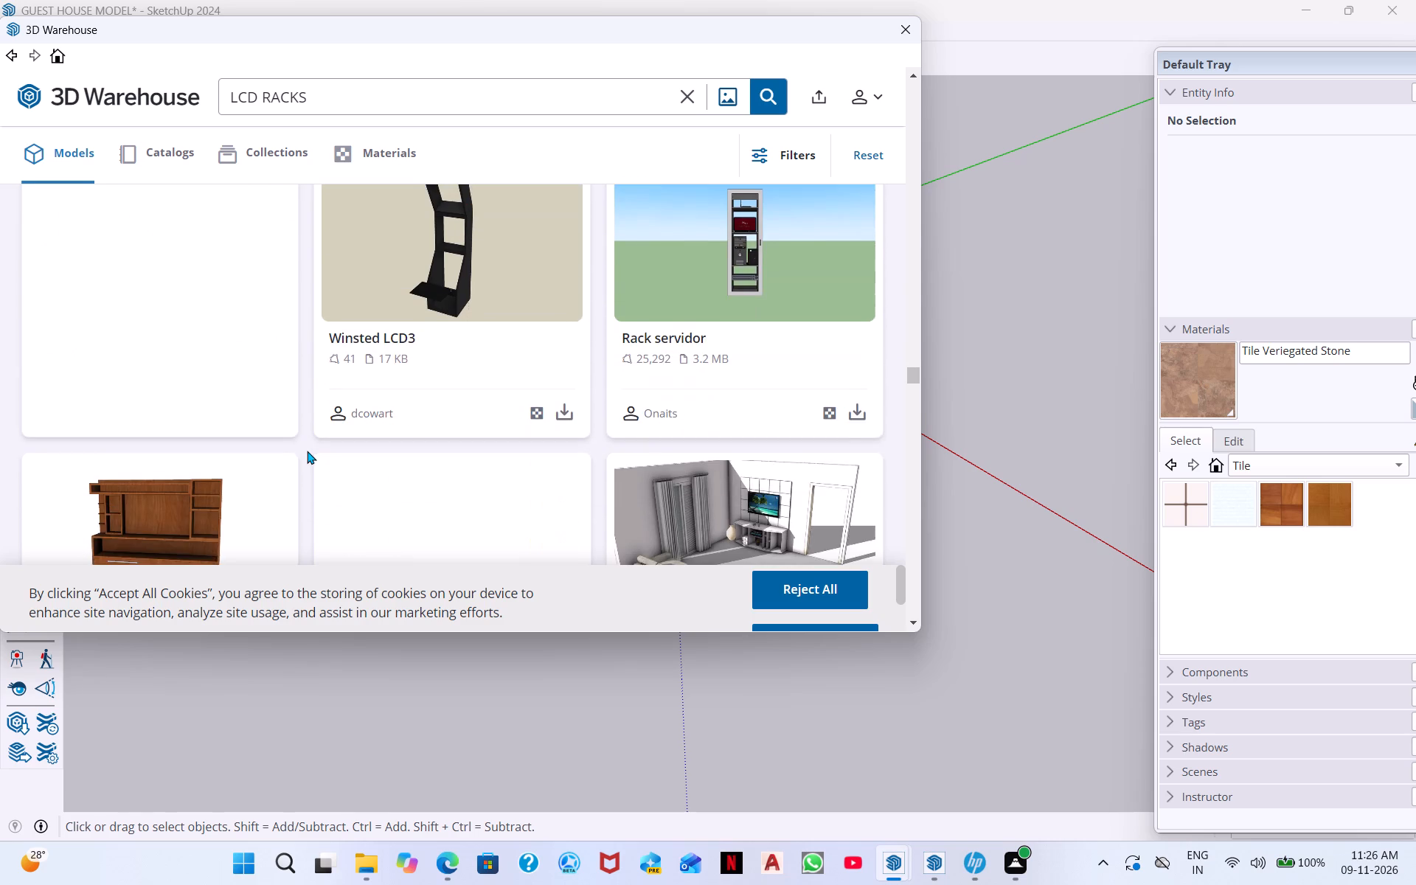
{"action": "scroll", "coordinate": [332, 496], "scroll_direction": "down", "scroll_amount": 1}
{"action": "scroll", "coordinate": [535, 446], "scroll_direction": "down", "scroll_amount": 1}
{"action": "scroll", "coordinate": [327, 494], "scroll_direction": "down", "scroll_amount": 5}
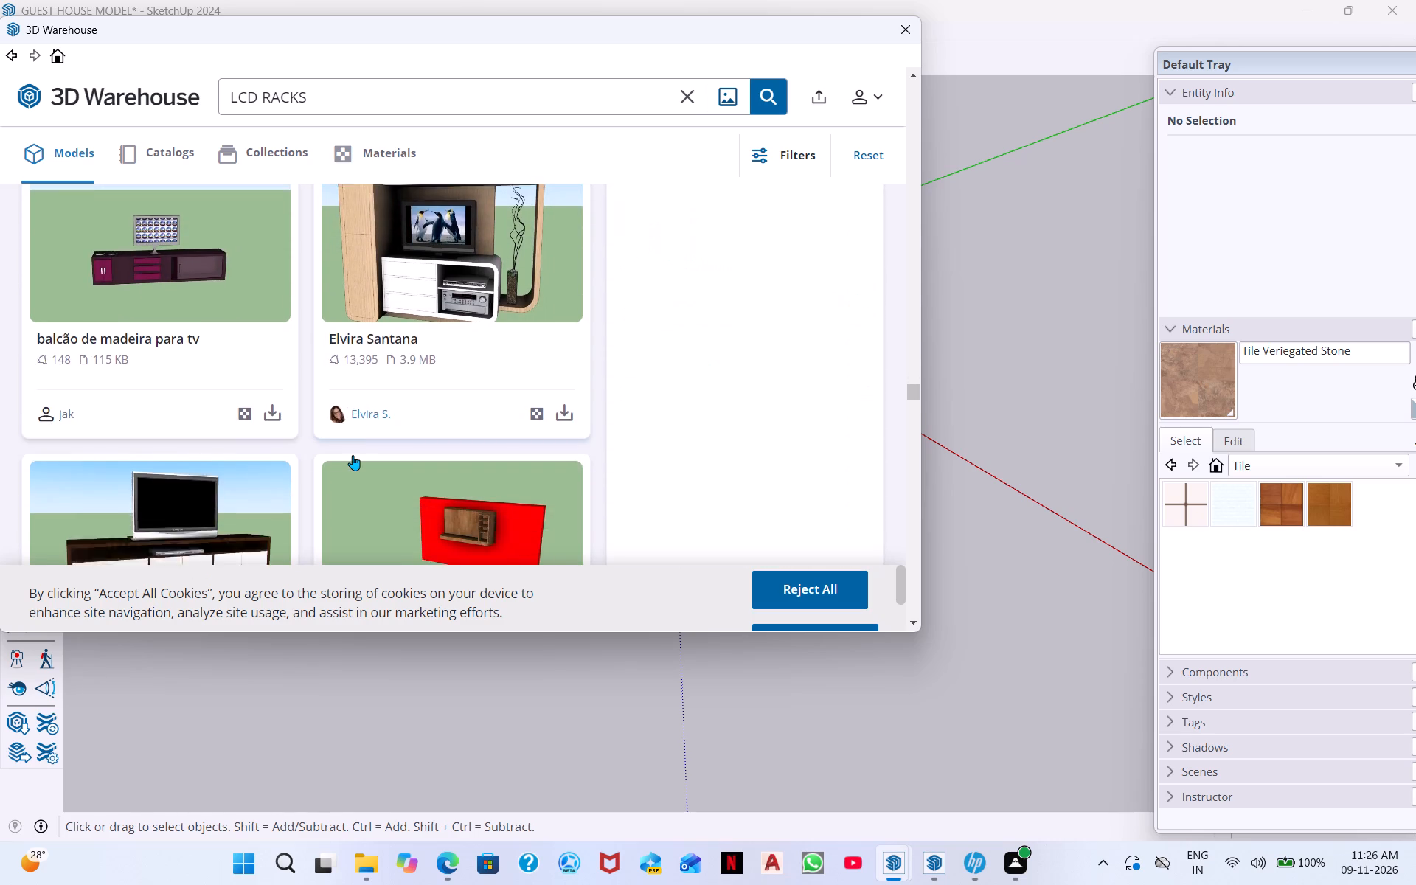
{"action": "scroll", "coordinate": [353, 455], "scroll_direction": "down", "scroll_amount": 1}
{"action": "scroll", "coordinate": [457, 428], "scroll_direction": "down", "scroll_amount": 3}
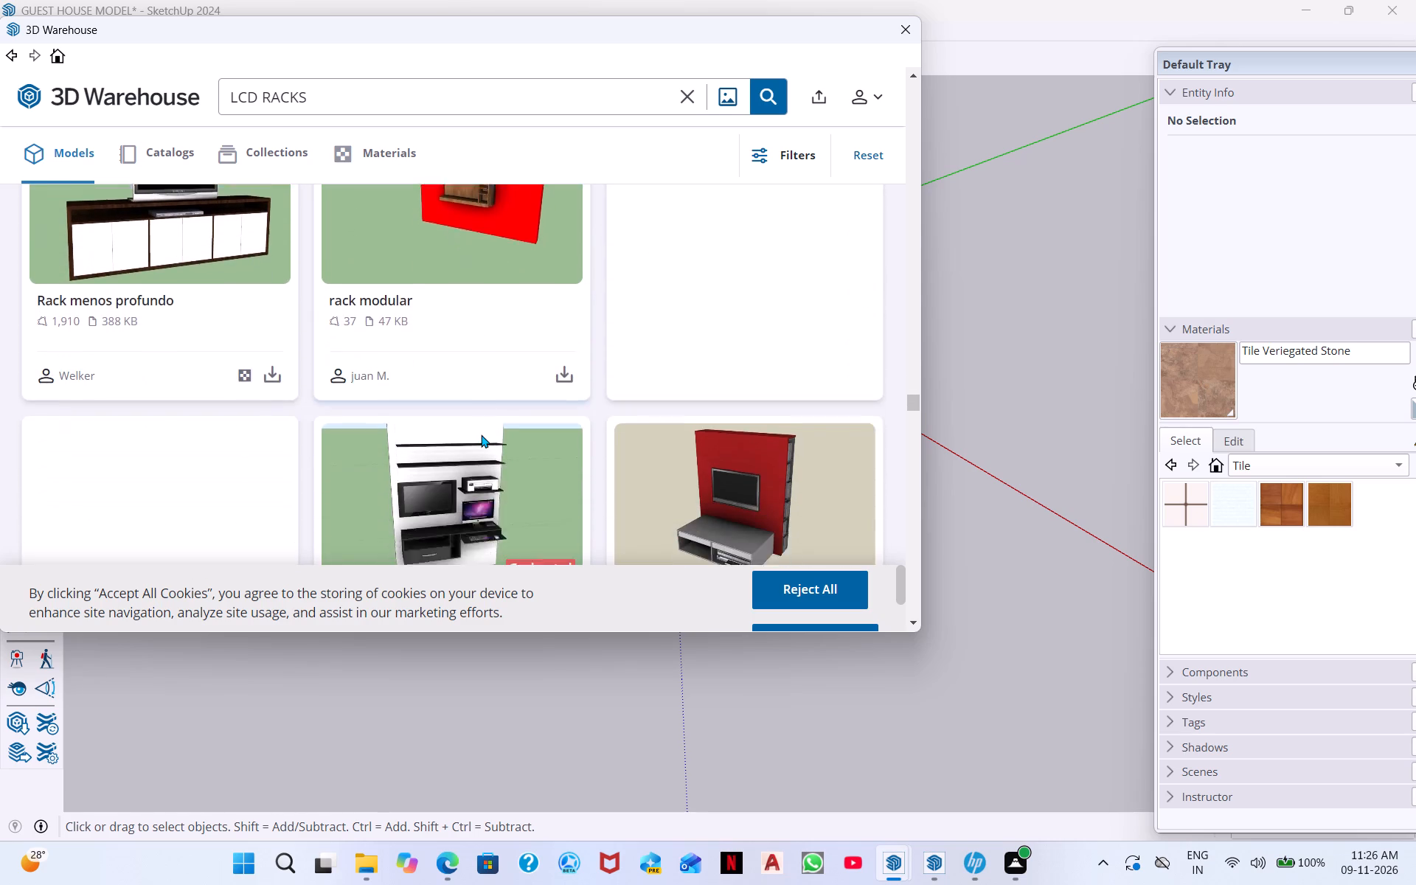
{"action": "scroll", "coordinate": [481, 434], "scroll_direction": "down", "scroll_amount": 6}
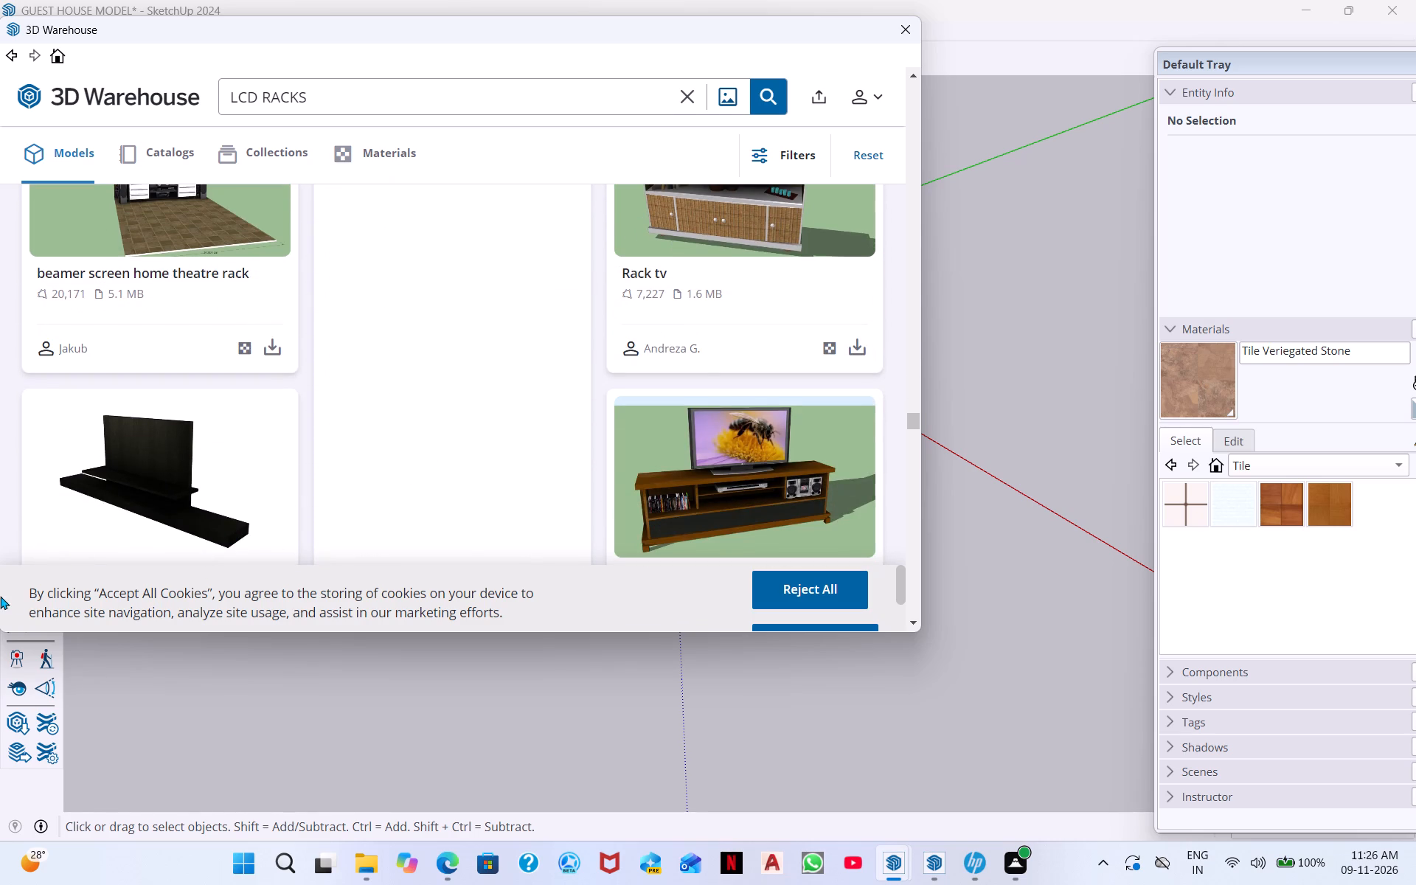
{"action": "scroll", "coordinate": [339, 487], "scroll_direction": "down", "scroll_amount": 3}
{"action": "scroll", "coordinate": [521, 465], "scroll_direction": "down", "scroll_amount": 5}
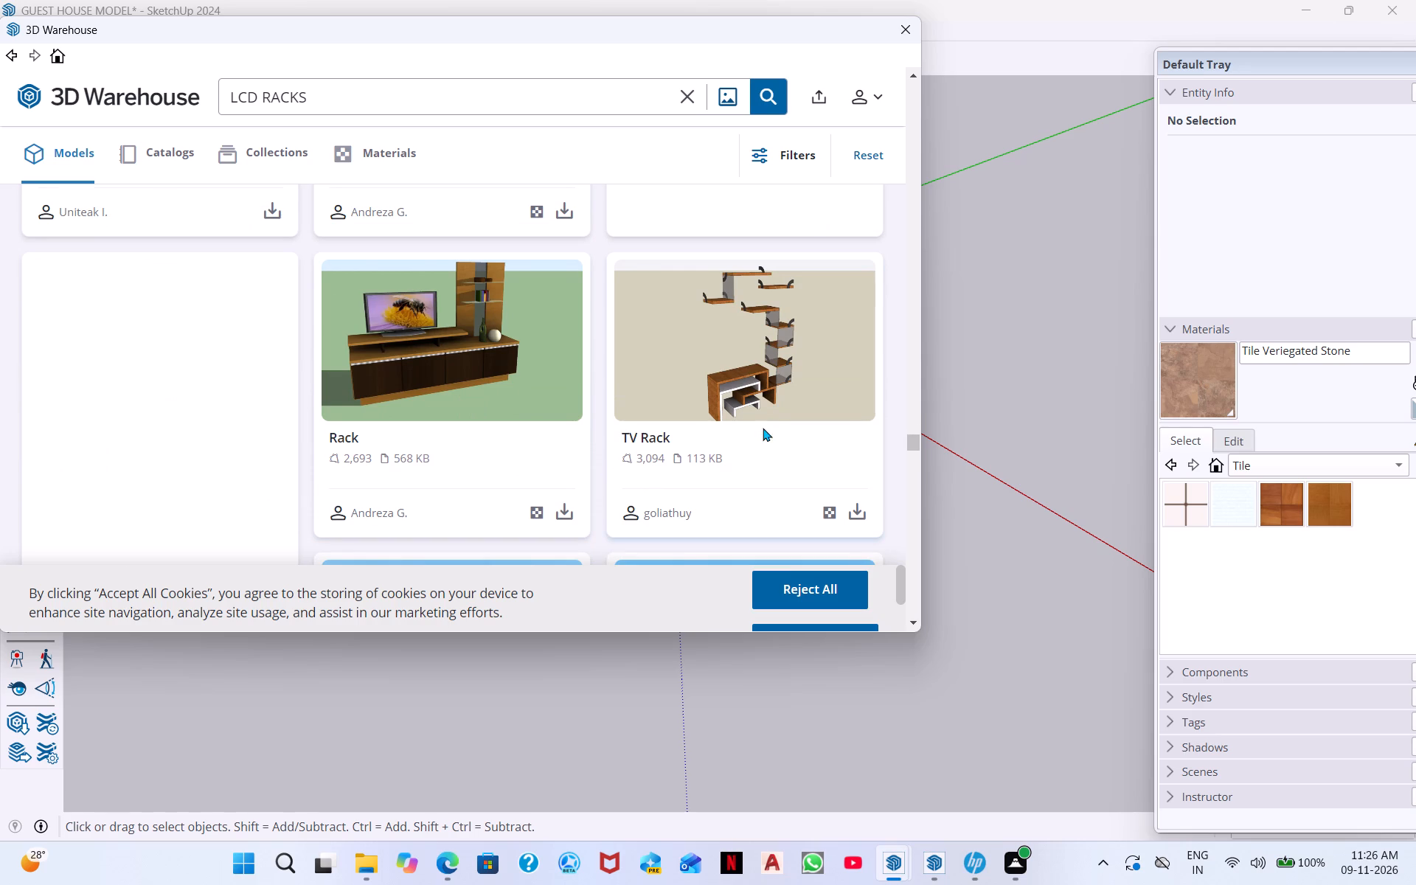
{"action": "scroll", "coordinate": [771, 425], "scroll_direction": "down", "scroll_amount": 1}
{"action": "scroll", "coordinate": [554, 487], "scroll_direction": "down", "scroll_amount": 2}
{"action": "scroll", "coordinate": [483, 492], "scroll_direction": "down", "scroll_amount": 1}
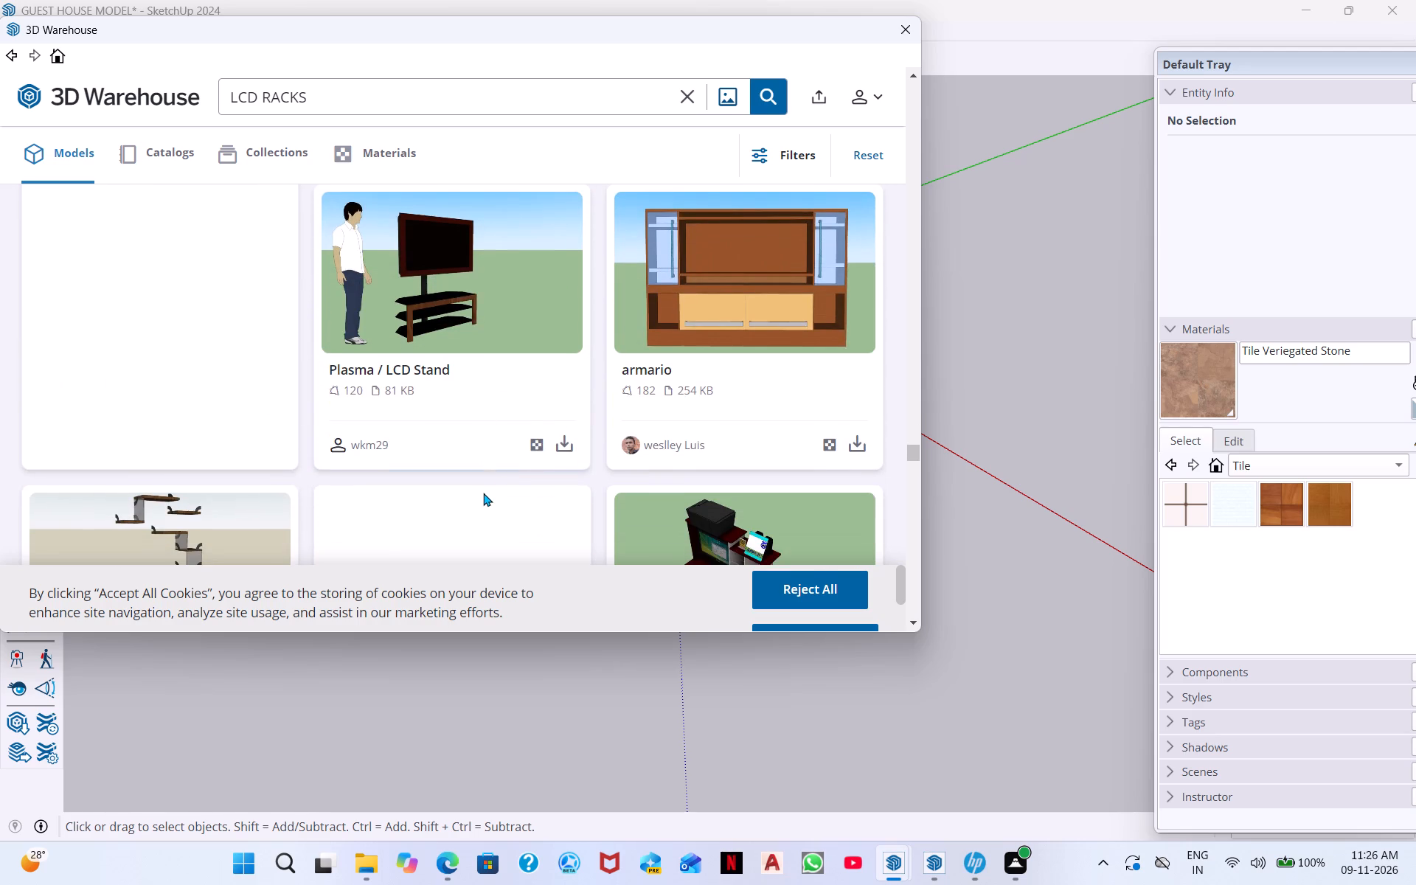
{"action": "scroll", "coordinate": [670, 440], "scroll_direction": "down", "scroll_amount": 1}
{"action": "scroll", "coordinate": [622, 113], "scroll_direction": "down", "scroll_amount": 2}
{"action": "scroll", "coordinate": [565, 159], "scroll_direction": "down", "scroll_amount": 2}
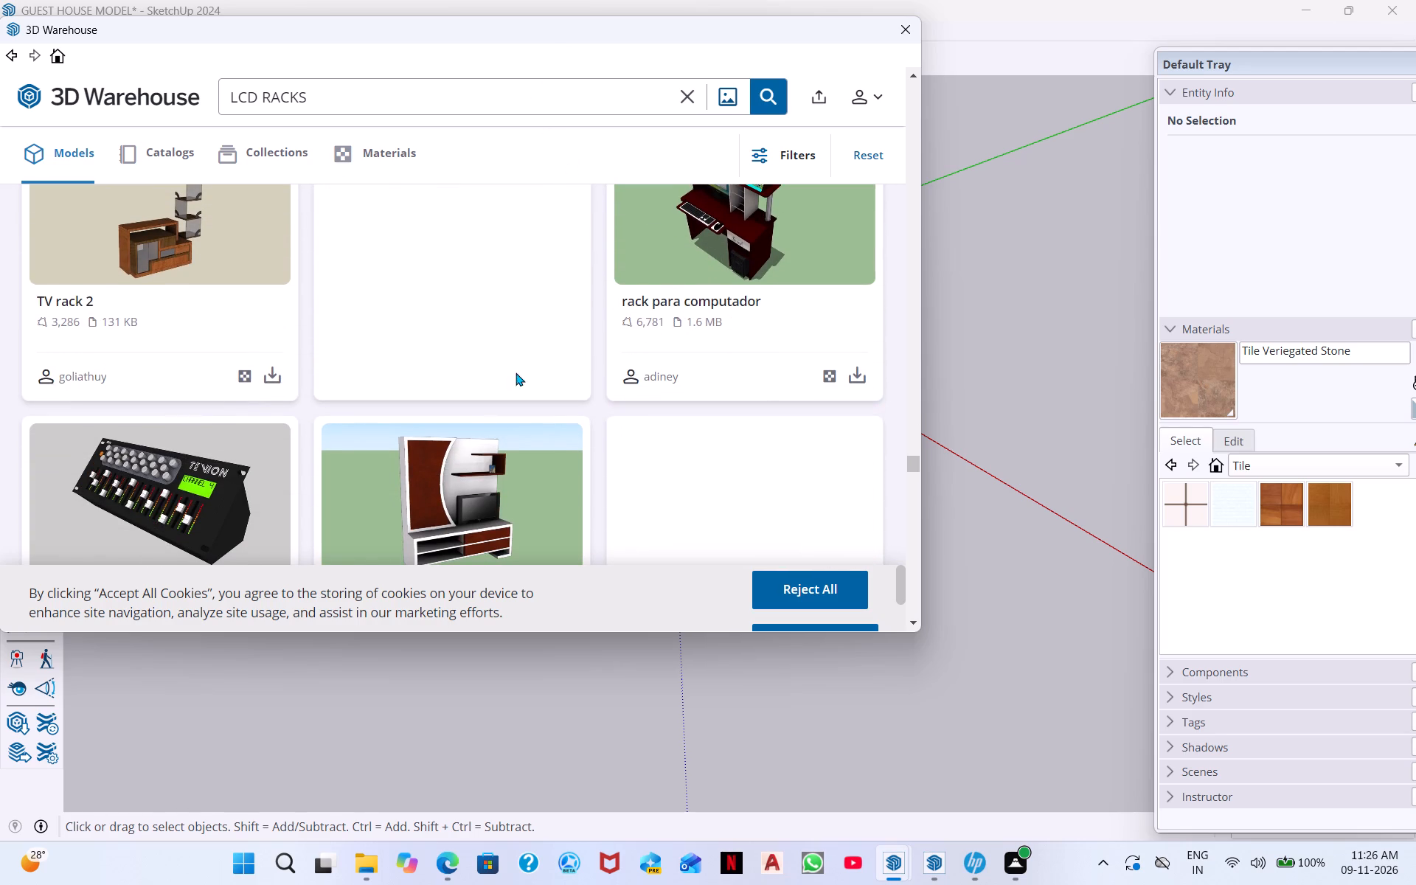
{"action": "scroll", "coordinate": [498, 411], "scroll_direction": "down", "scroll_amount": 8}
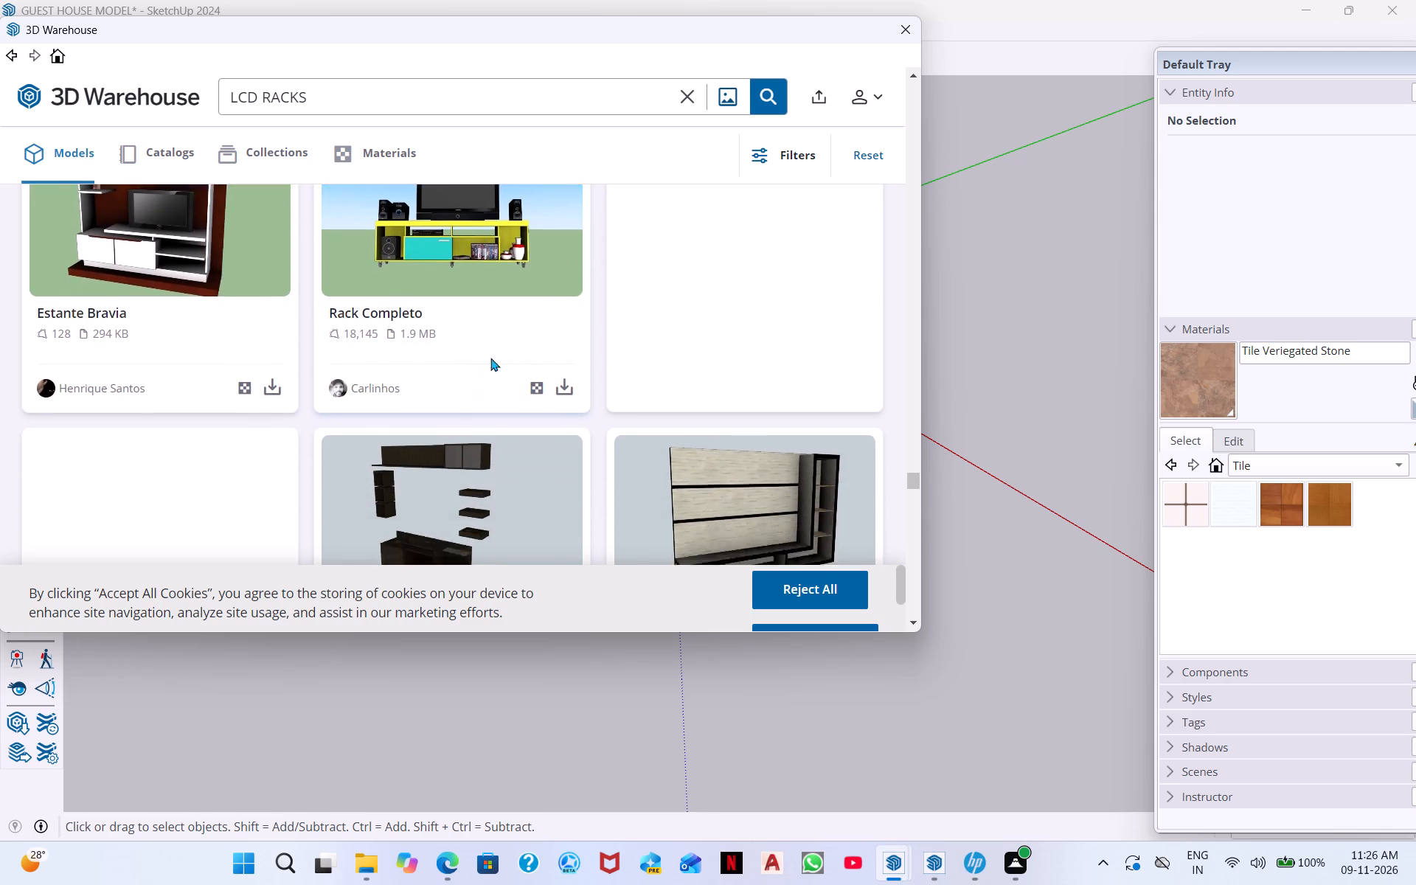
{"action": "scroll", "coordinate": [648, 454], "scroll_direction": "down", "scroll_amount": 2}
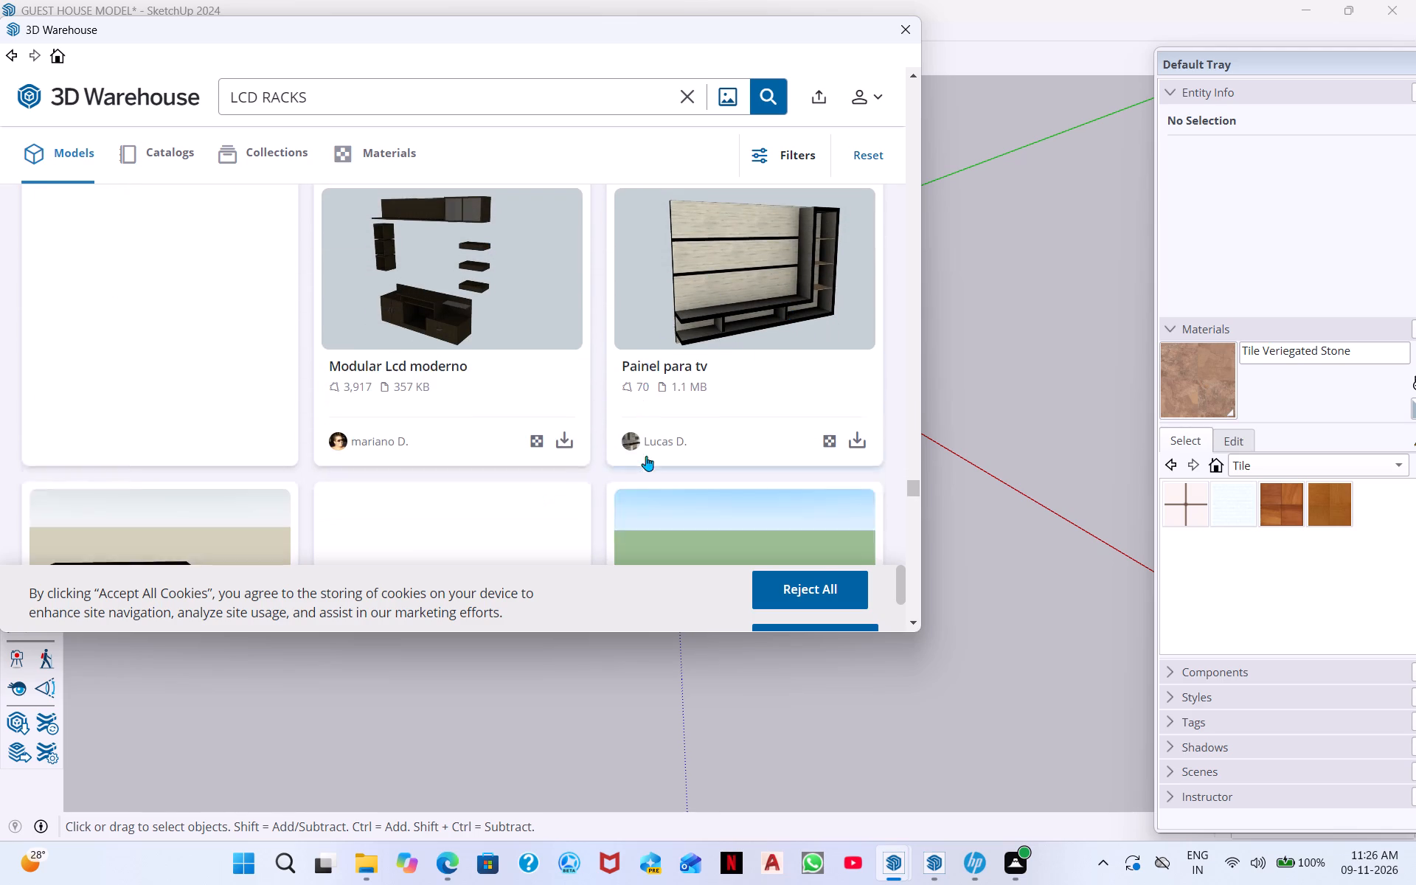
{"action": "scroll", "coordinate": [645, 455], "scroll_direction": "down", "scroll_amount": 6}
{"action": "scroll", "coordinate": [475, 428], "scroll_direction": "down", "scroll_amount": 1}
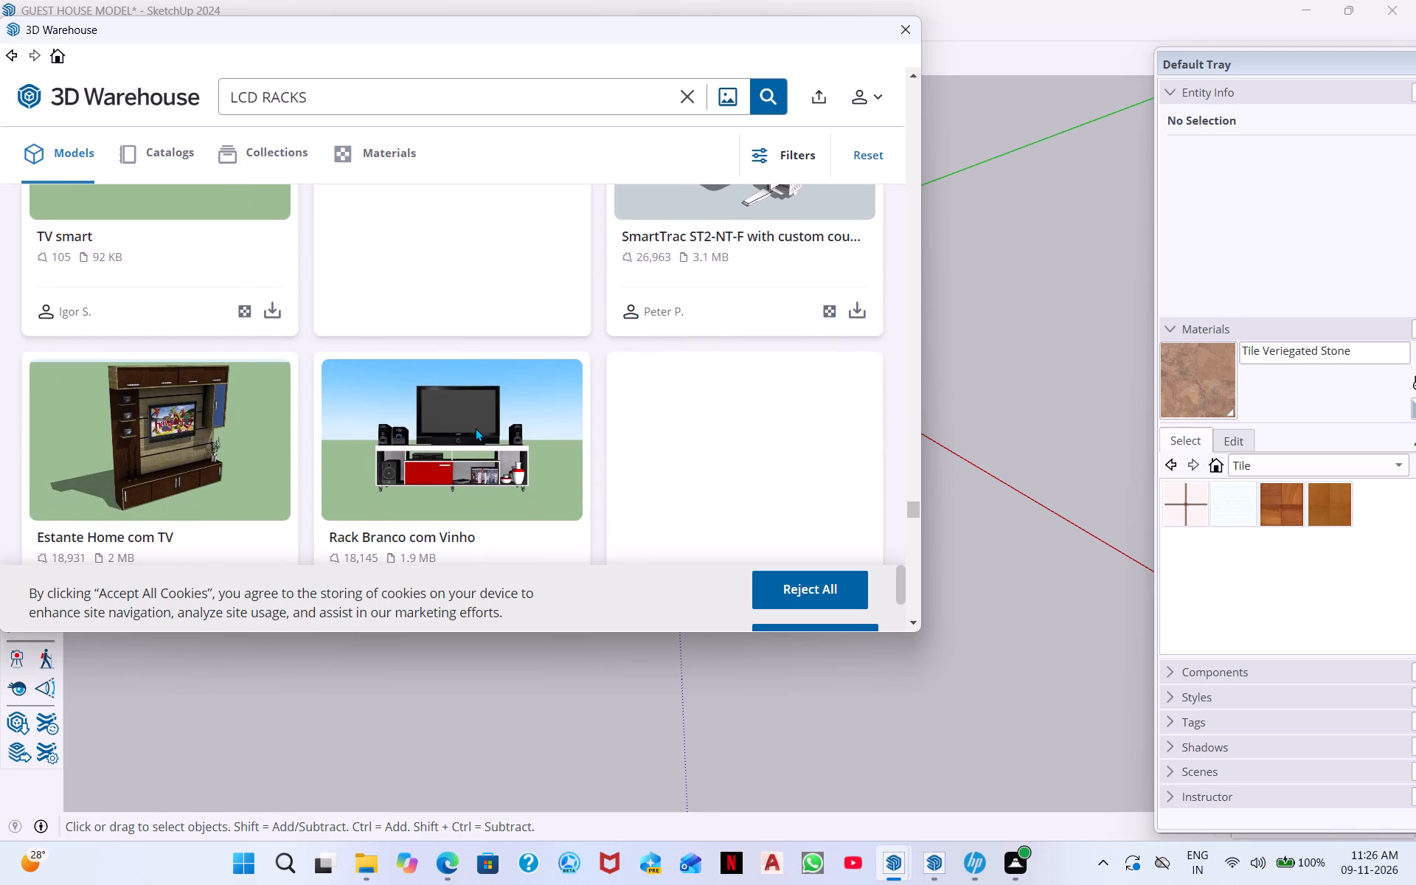
{"action": "scroll", "coordinate": [475, 428], "scroll_direction": "down", "scroll_amount": 8}
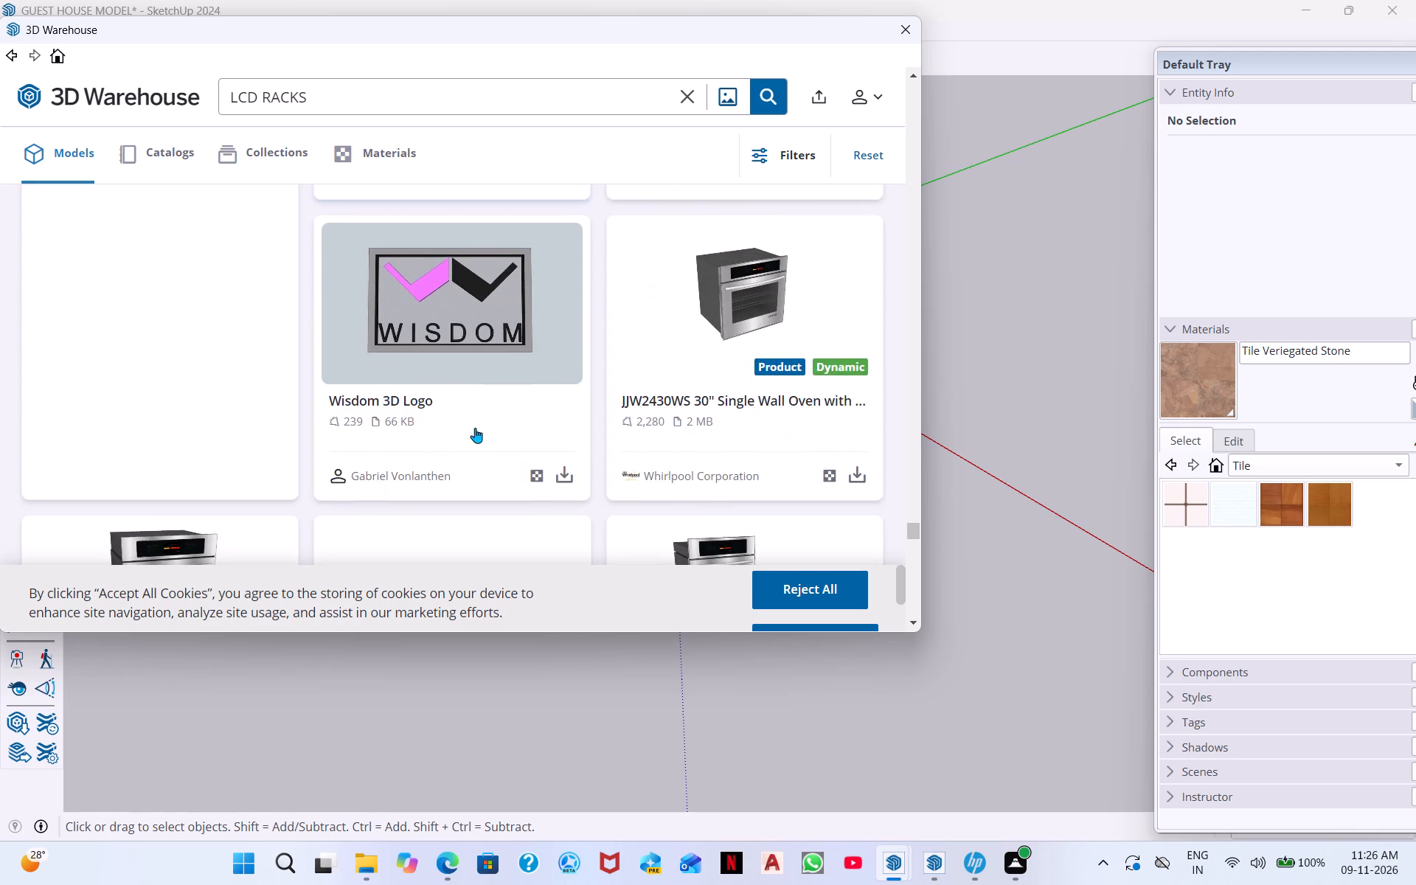
{"action": "scroll", "coordinate": [585, 407], "scroll_direction": "down", "scroll_amount": 4}
{"action": "scroll", "coordinate": [420, 392], "scroll_direction": "down", "scroll_amount": 3}
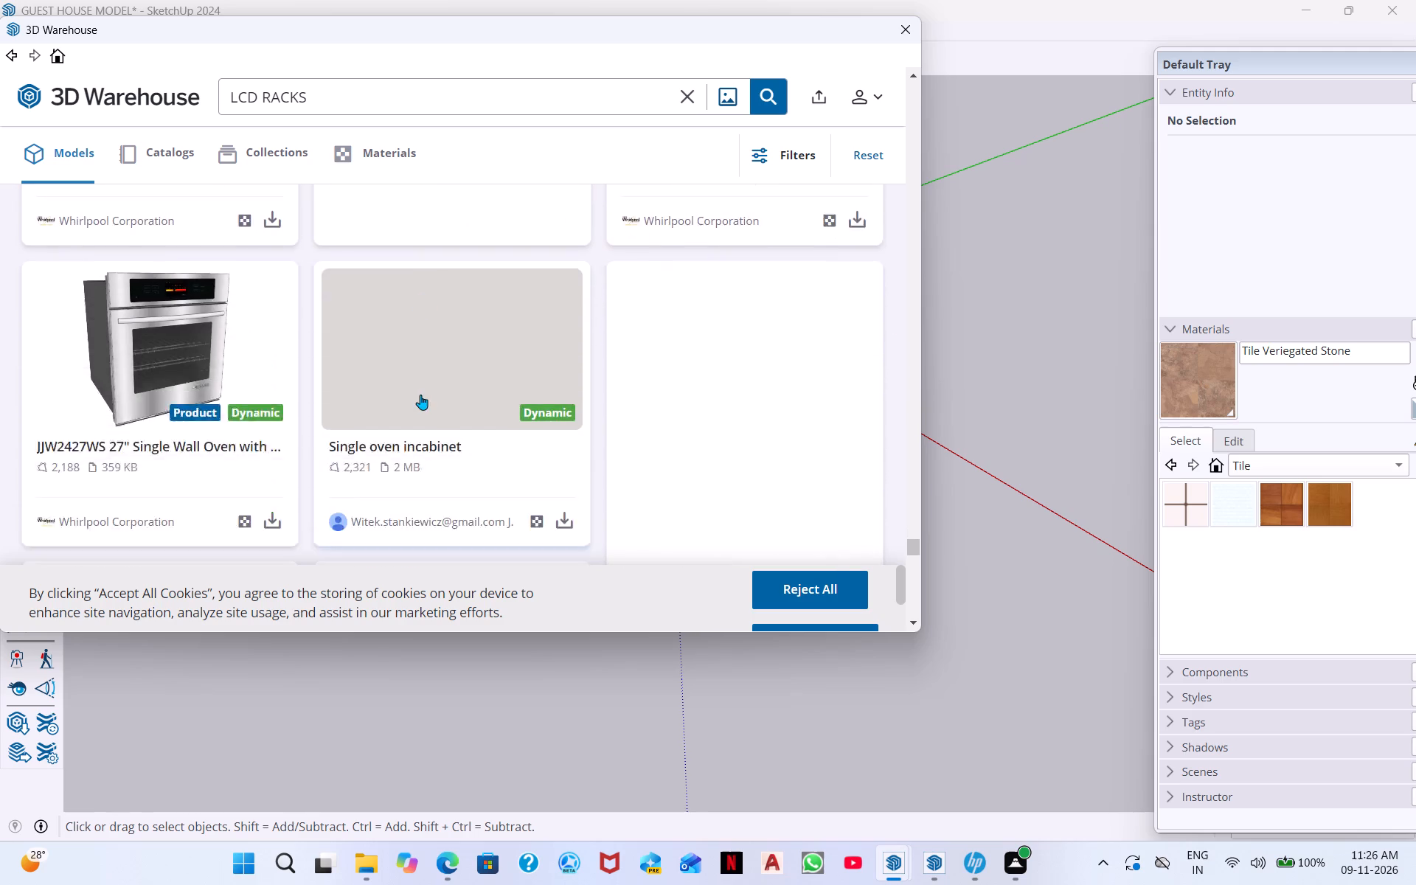
{"action": "scroll", "coordinate": [420, 395], "scroll_direction": "down", "scroll_amount": 9}
Go back up through the LCD RACKS model results, comparing the TV racks and wall panels to choose one.
{"action": "scroll", "coordinate": [452, 392], "scroll_direction": "up", "scroll_amount": 5}
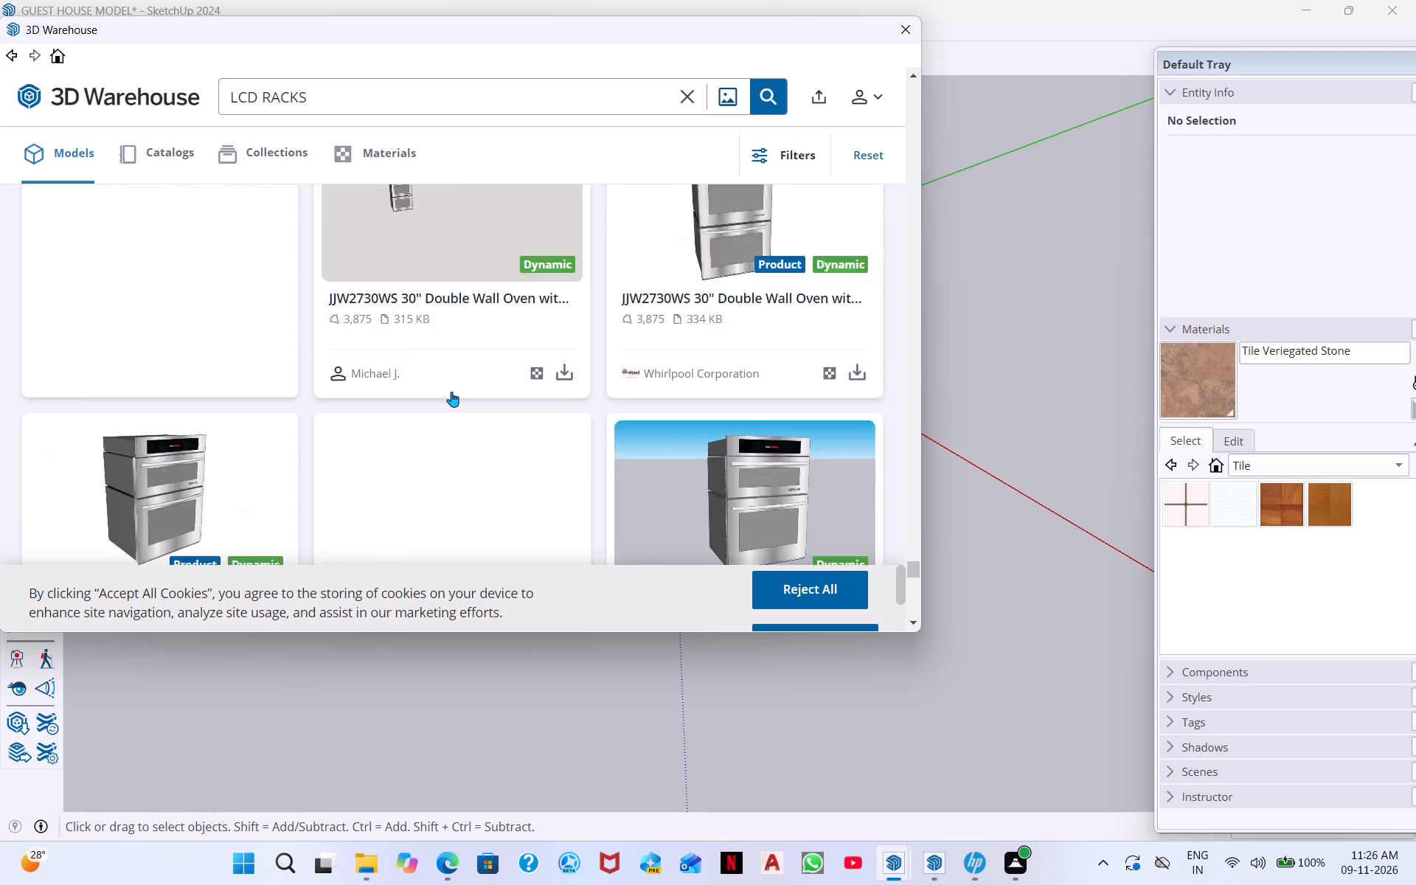
{"action": "scroll", "coordinate": [451, 392], "scroll_direction": "up", "scroll_amount": 16}
{"action": "scroll", "coordinate": [451, 392], "scroll_direction": "up", "scroll_amount": 10}
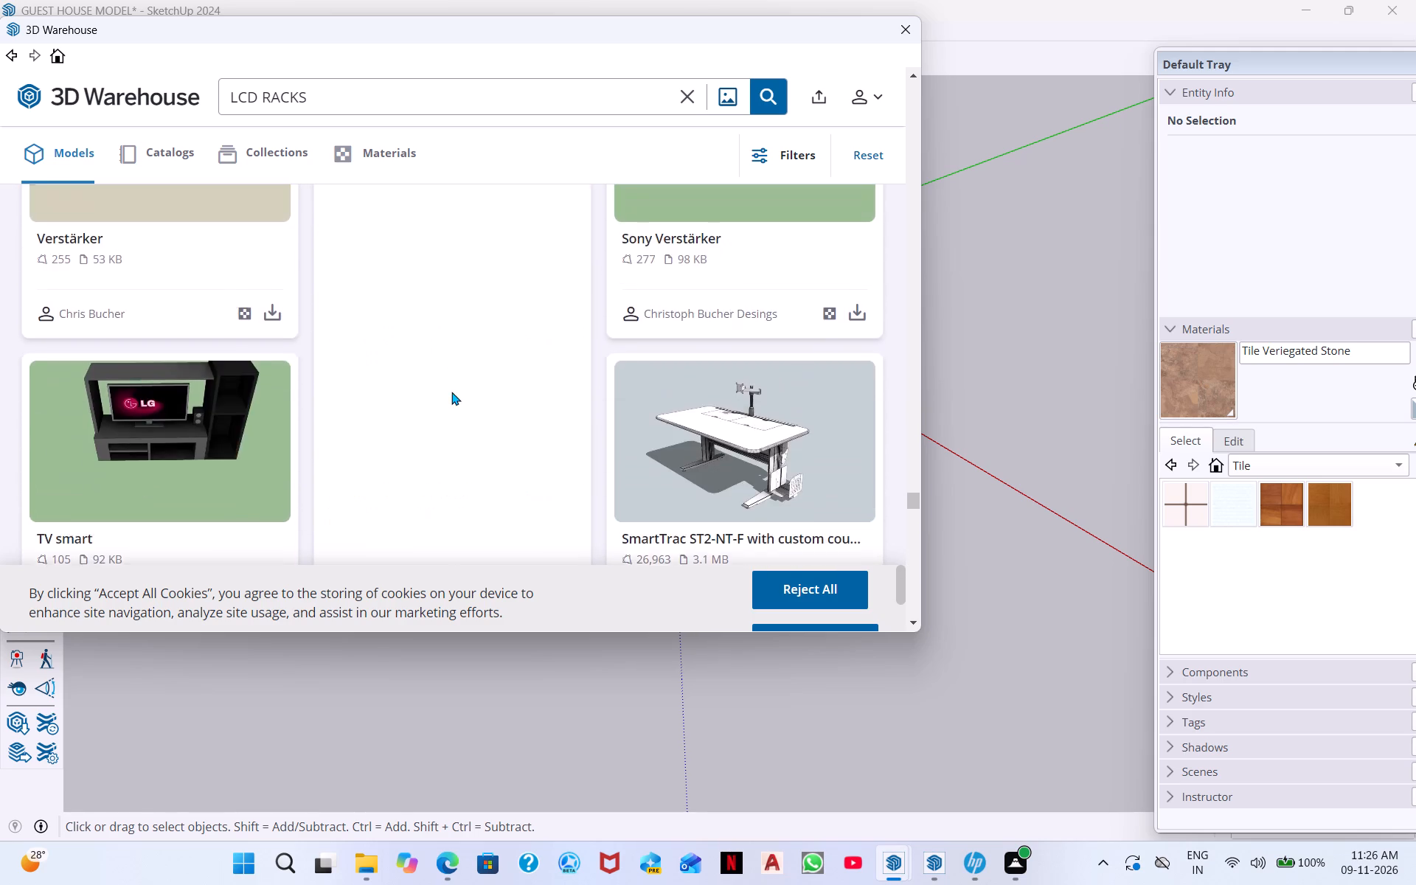
{"action": "scroll", "coordinate": [451, 392], "scroll_direction": "up", "scroll_amount": 14}
{"action": "scroll", "coordinate": [451, 392], "scroll_direction": "up", "scroll_amount": 12}
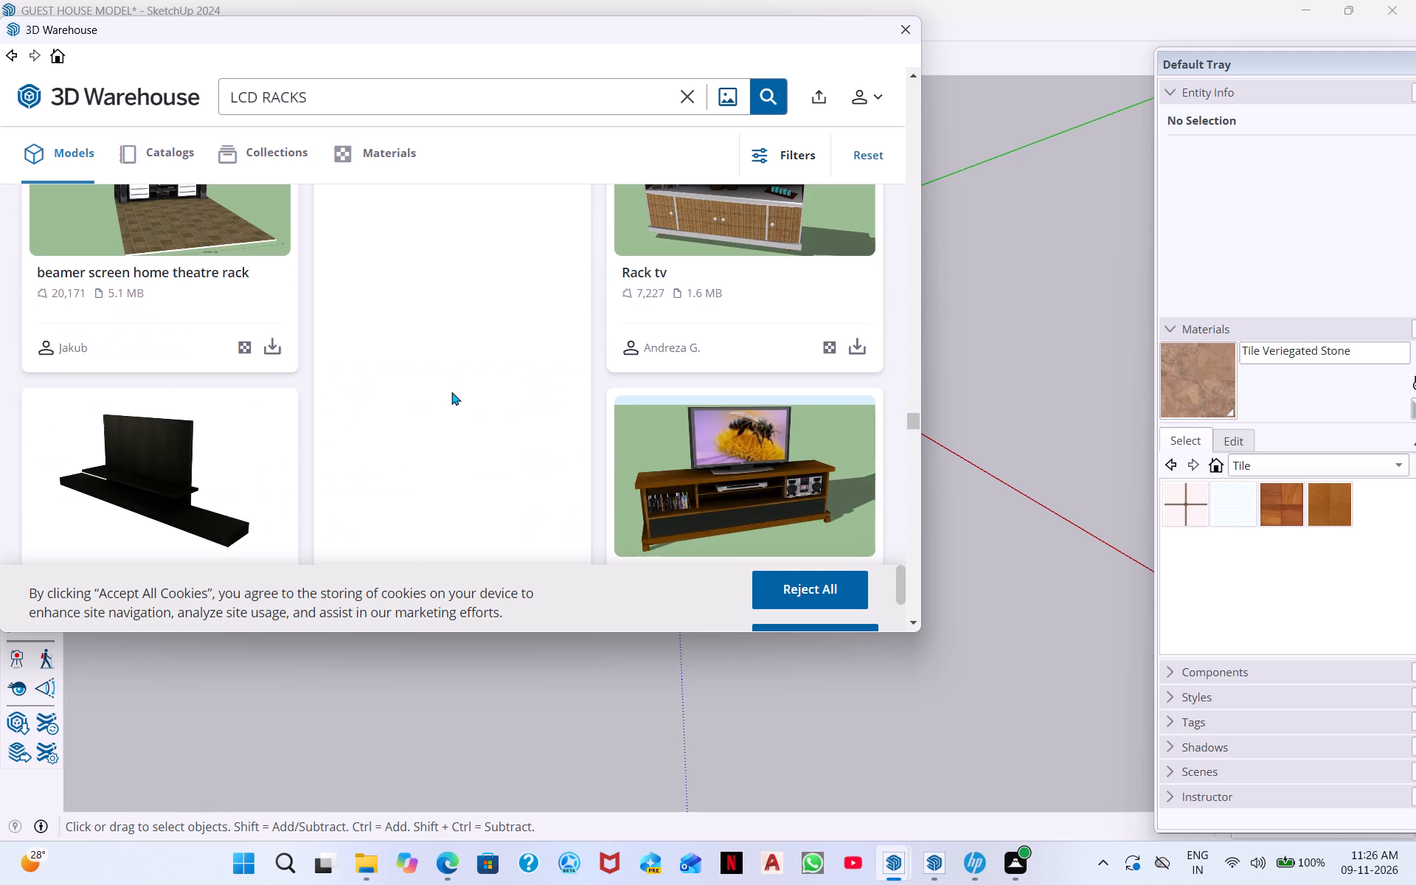
{"action": "scroll", "coordinate": [746, 454], "scroll_direction": "down", "scroll_amount": 4}
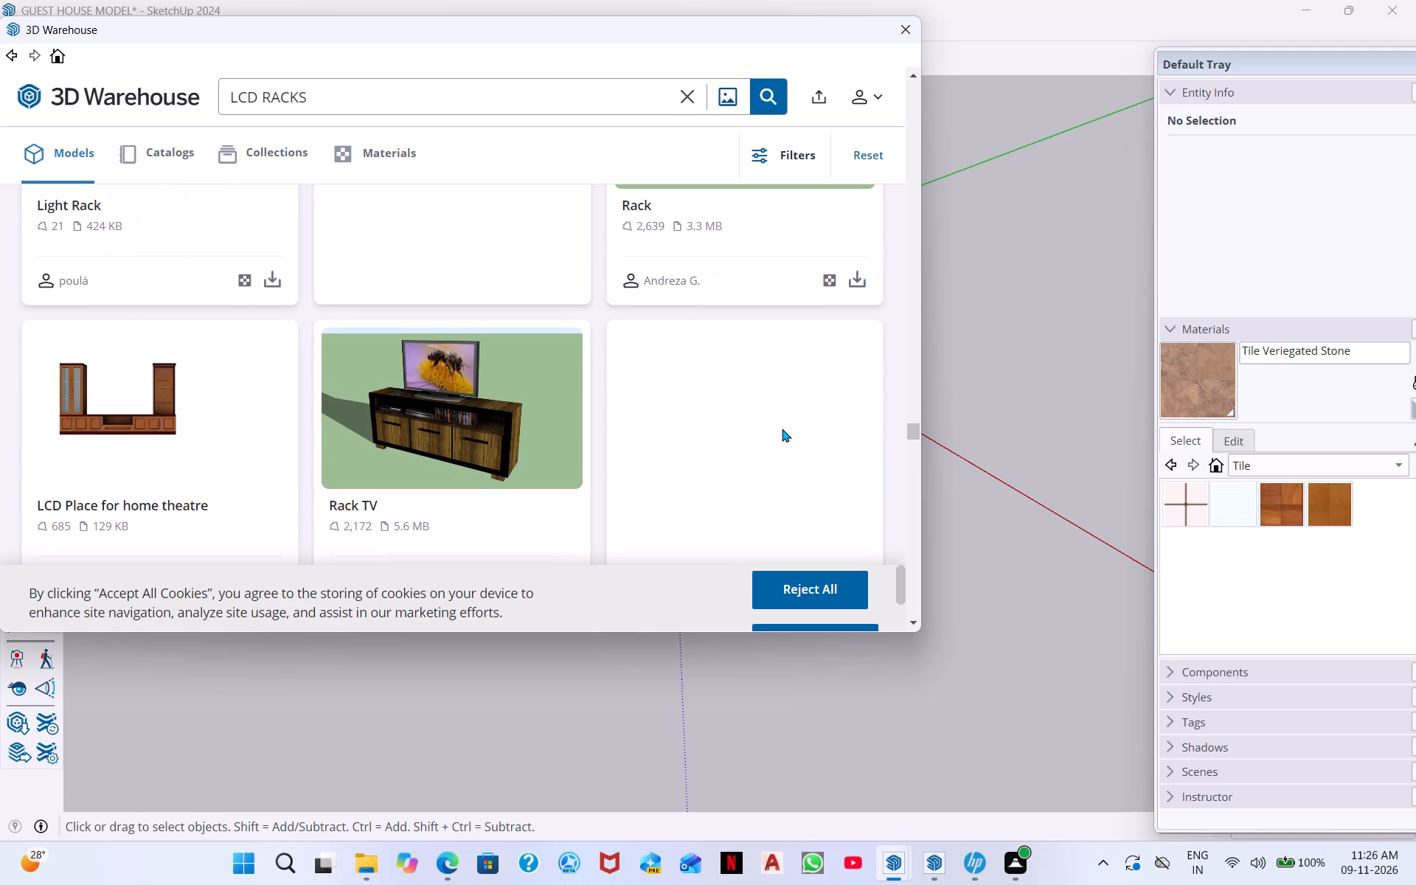
{"action": "scroll", "coordinate": [753, 383], "scroll_direction": "up", "scroll_amount": 10}
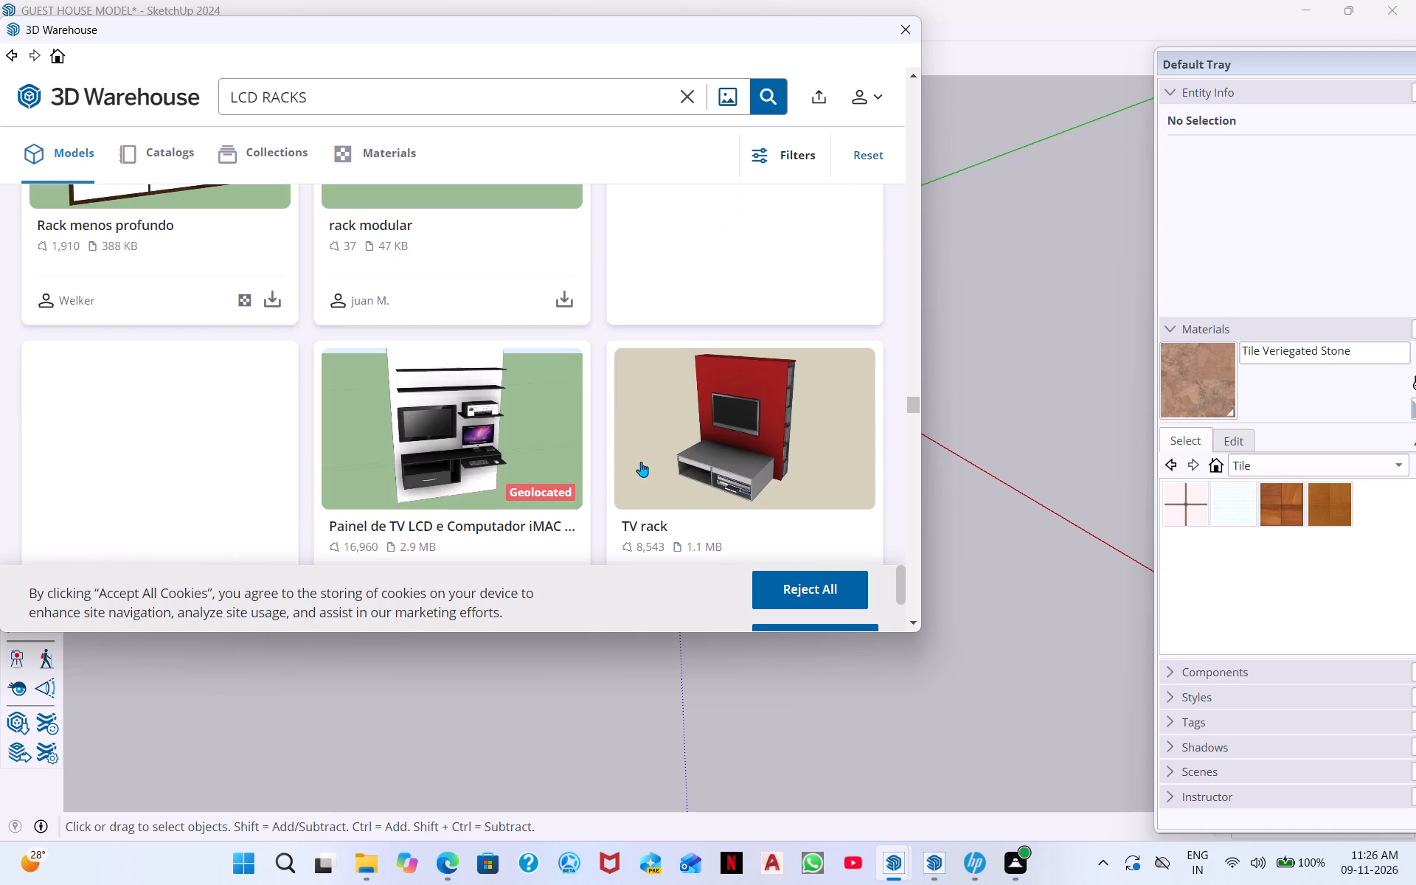
{"action": "scroll", "coordinate": [641, 462], "scroll_direction": "up", "scroll_amount": 11}
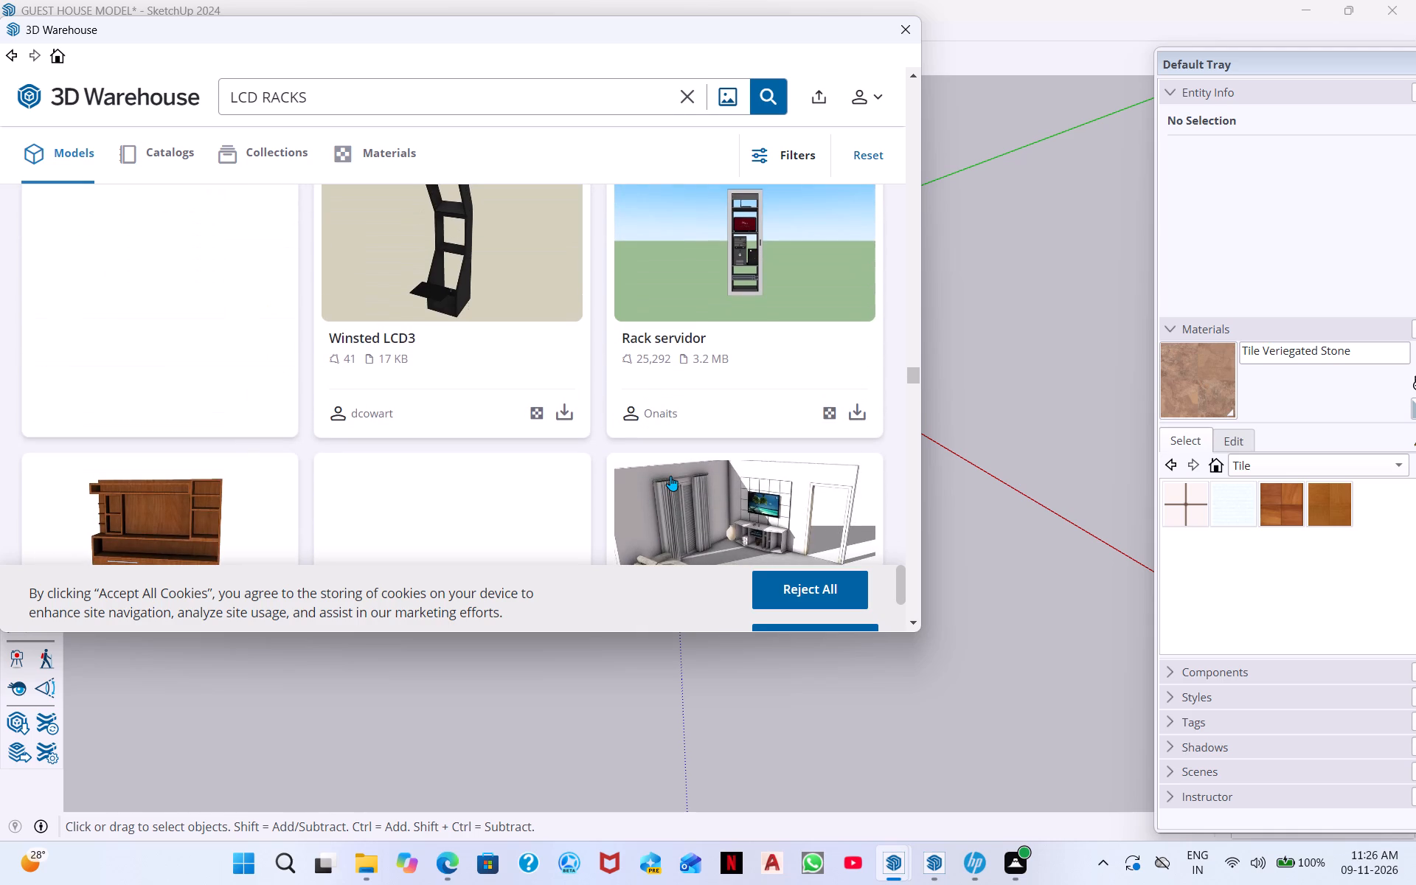
{"action": "scroll", "coordinate": [670, 476], "scroll_direction": "up", "scroll_amount": 9}
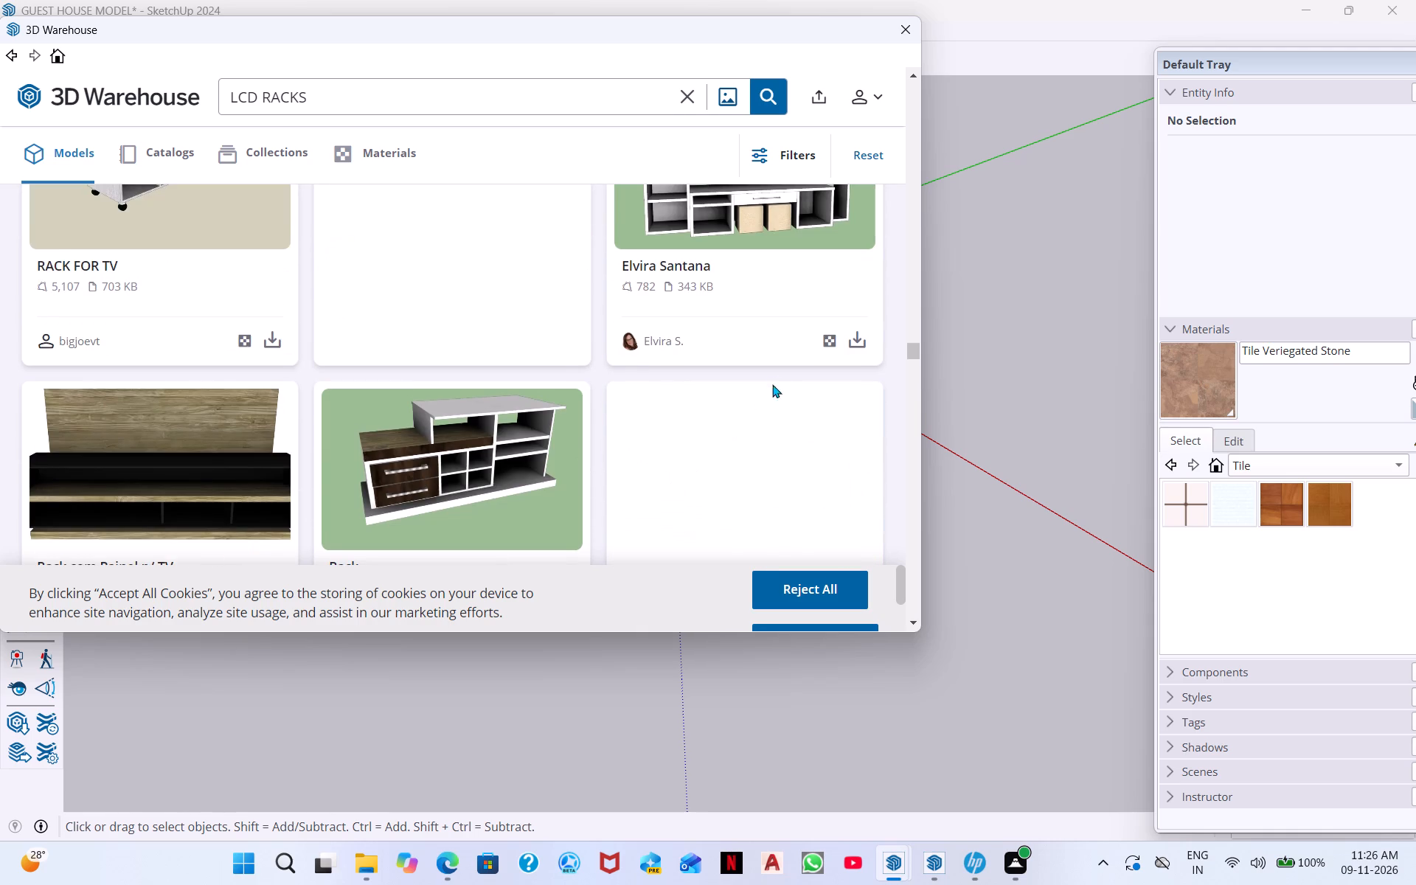
{"action": "scroll", "coordinate": [715, 420], "scroll_direction": "down", "scroll_amount": 5}
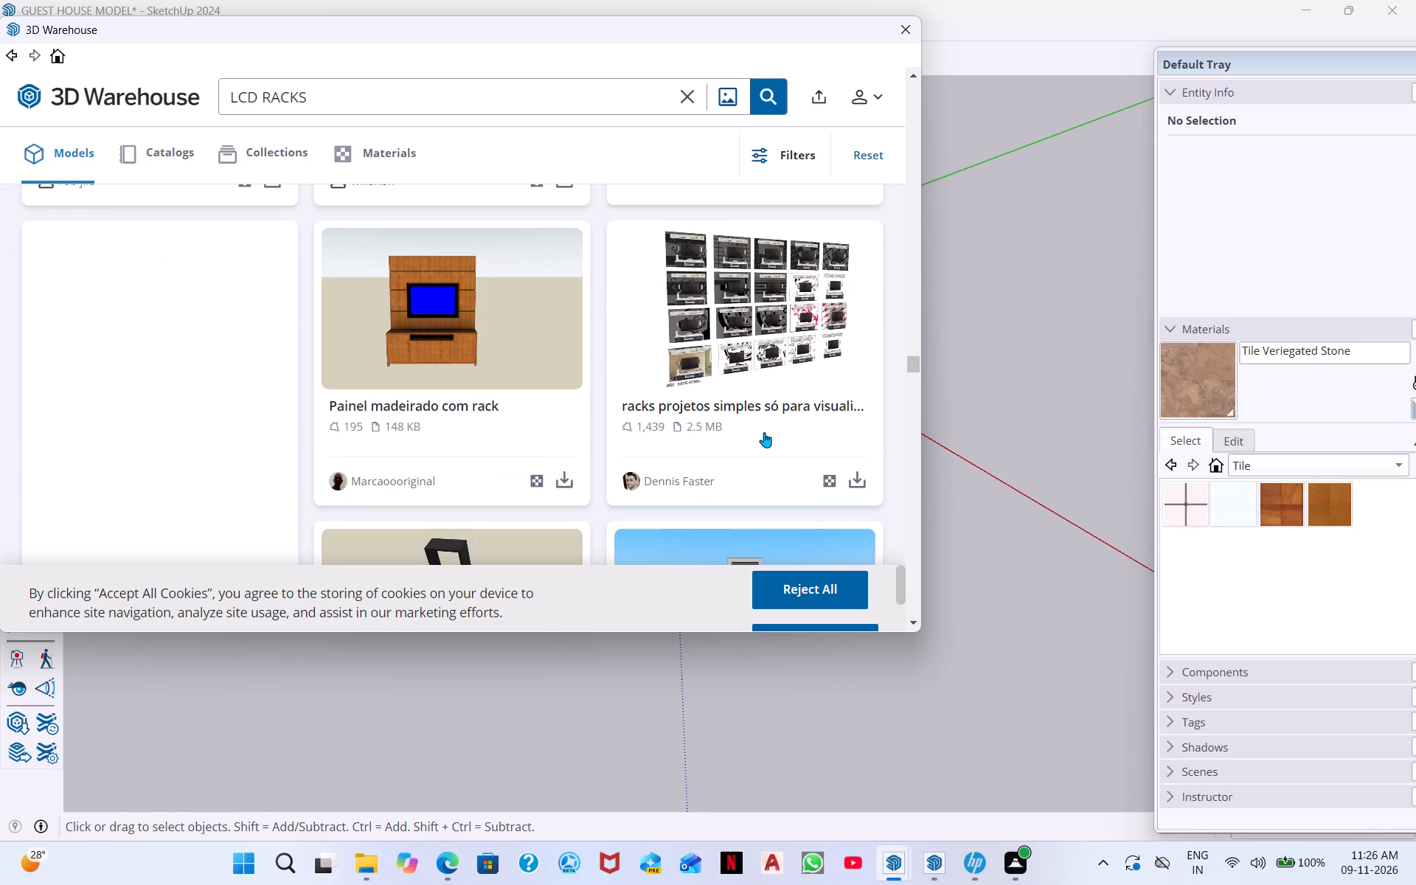
{"action": "scroll", "coordinate": [764, 432], "scroll_direction": "up", "scroll_amount": 5}
{"action": "scroll", "coordinate": [560, 428], "scroll_direction": "up", "scroll_amount": 5}
{"action": "scroll", "coordinate": [822, 437], "scroll_direction": "up", "scroll_amount": 5}
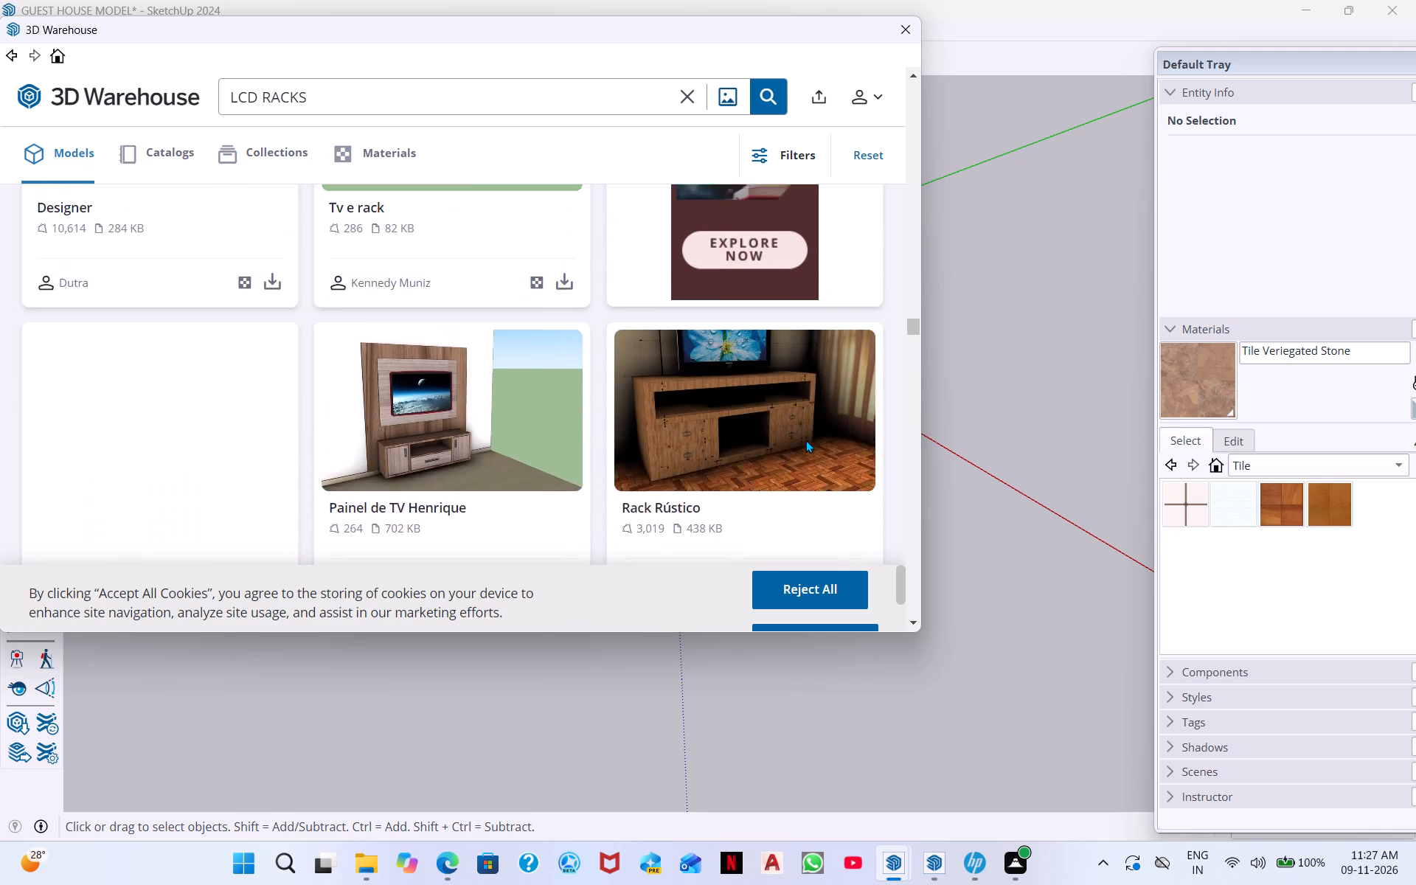
{"action": "scroll", "coordinate": [805, 438], "scroll_direction": "up", "scroll_amount": 4}
{"action": "scroll", "coordinate": [560, 382], "scroll_direction": "up", "scroll_amount": 2}
{"action": "scroll", "coordinate": [714, 414], "scroll_direction": "up", "scroll_amount": 4}
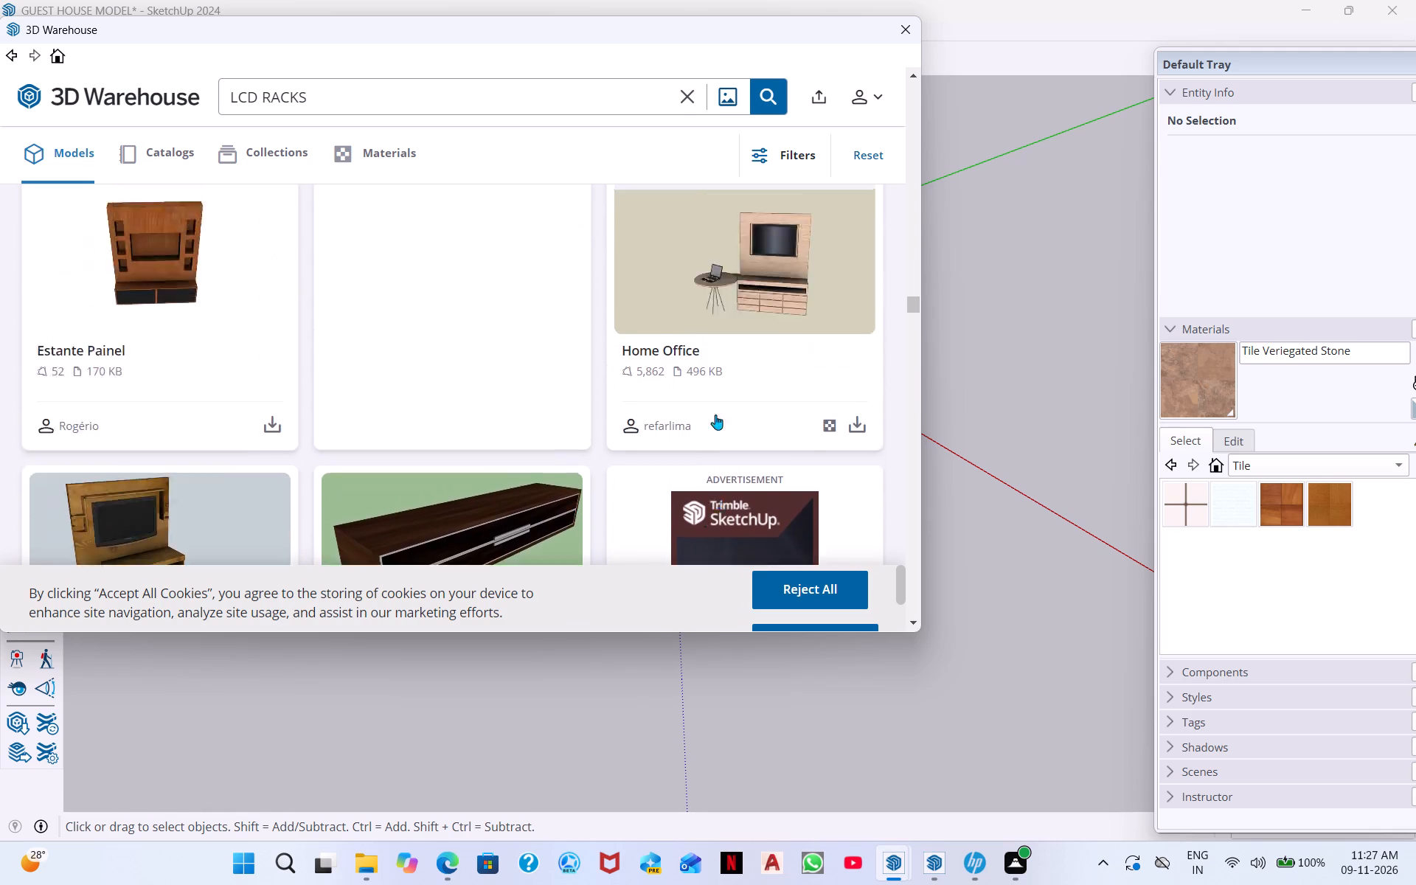
{"action": "scroll", "coordinate": [787, 398], "scroll_direction": "up", "scroll_amount": 5}
{"action": "scroll", "coordinate": [787, 397], "scroll_direction": "down", "scroll_amount": 4}
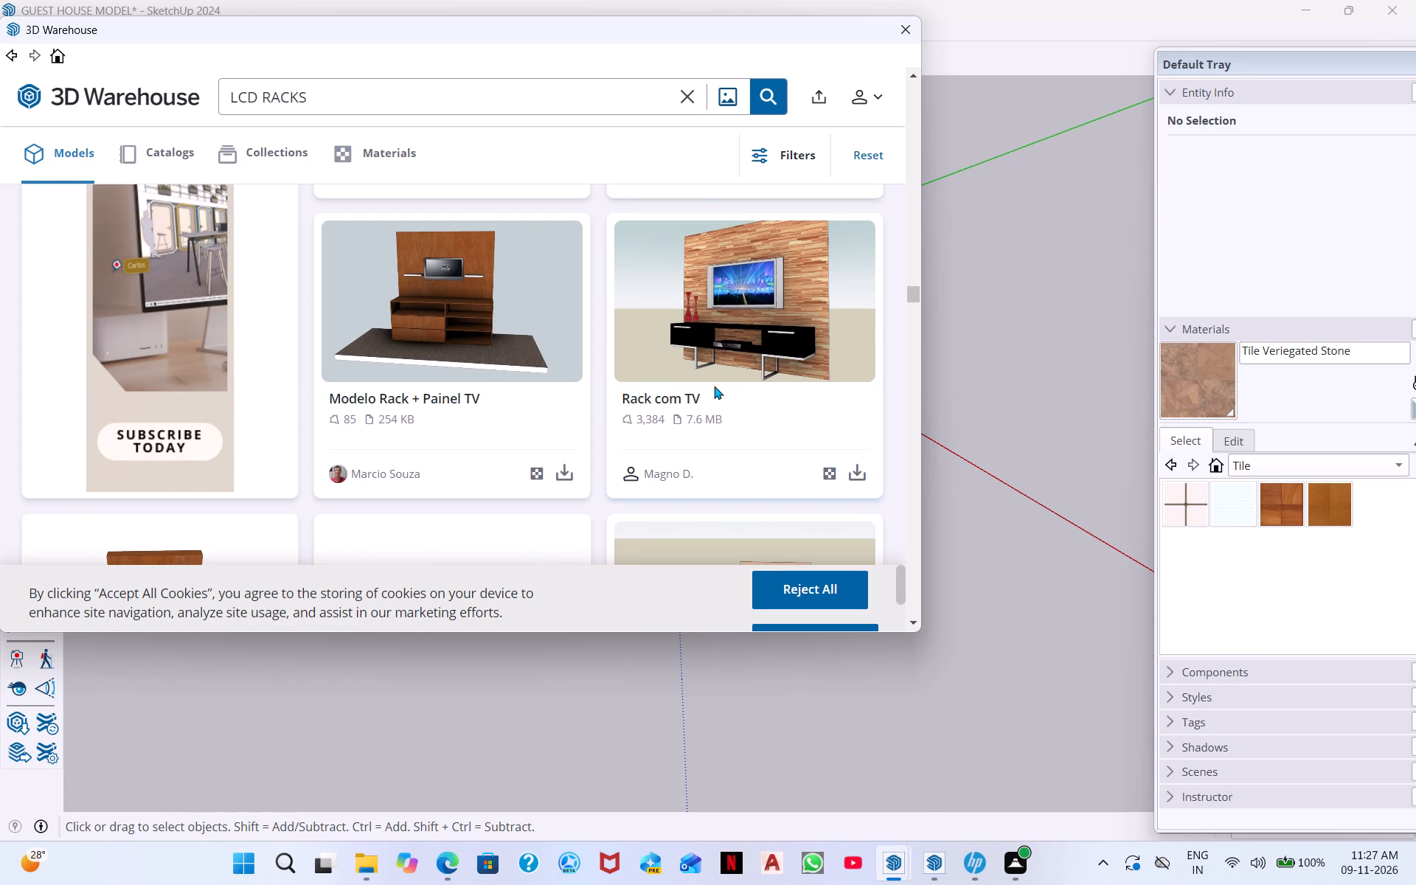
{"action": "scroll", "coordinate": [662, 381], "scroll_direction": "up", "scroll_amount": 4}
{"action": "scroll", "coordinate": [797, 364], "scroll_direction": "up", "scroll_amount": 1}
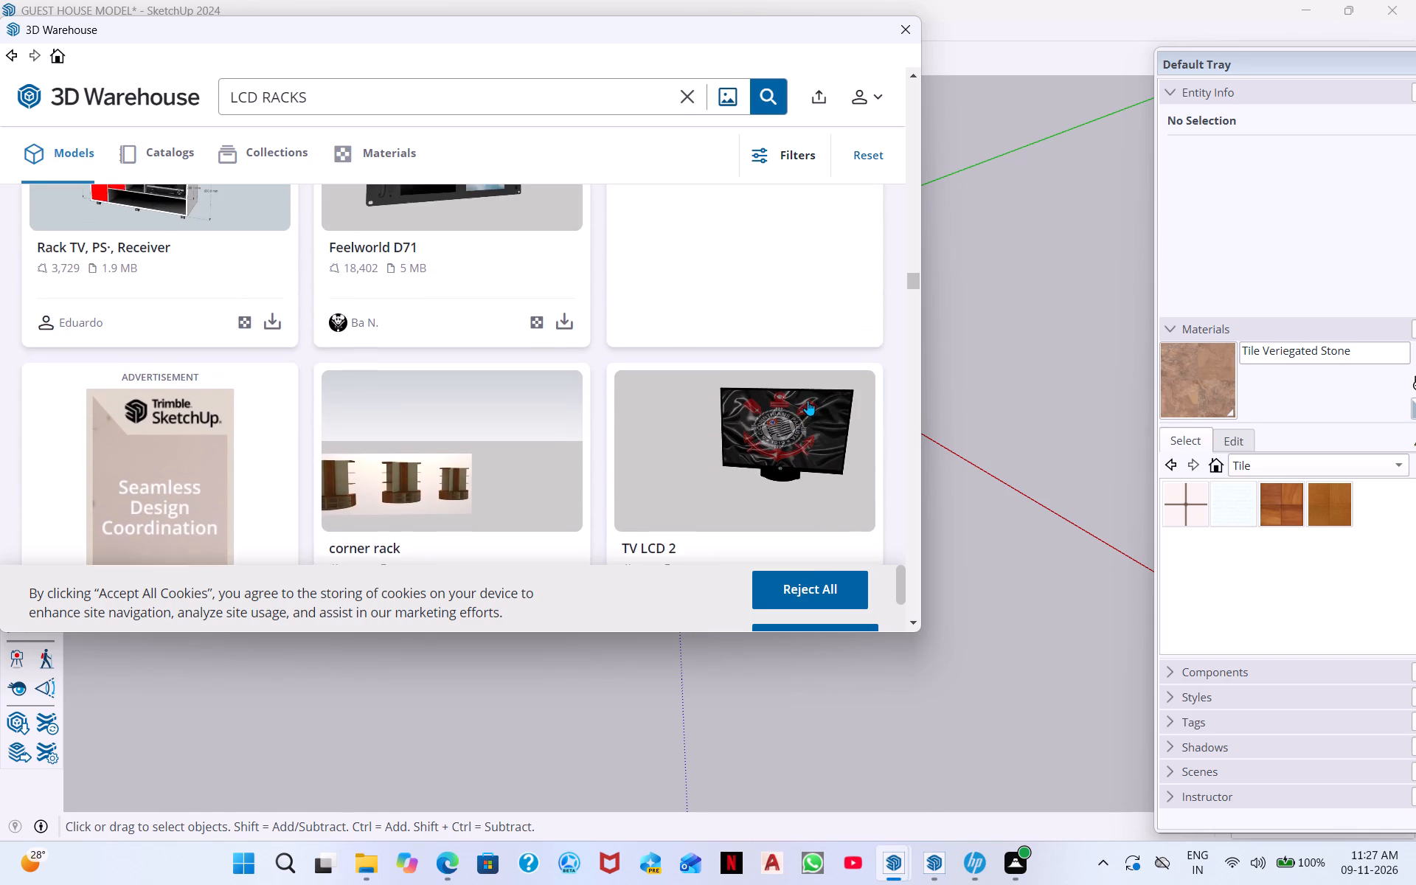
{"action": "scroll", "coordinate": [607, 422], "scroll_direction": "up", "scroll_amount": 3}
{"action": "scroll", "coordinate": [505, 435], "scroll_direction": "up", "scroll_amount": 1}
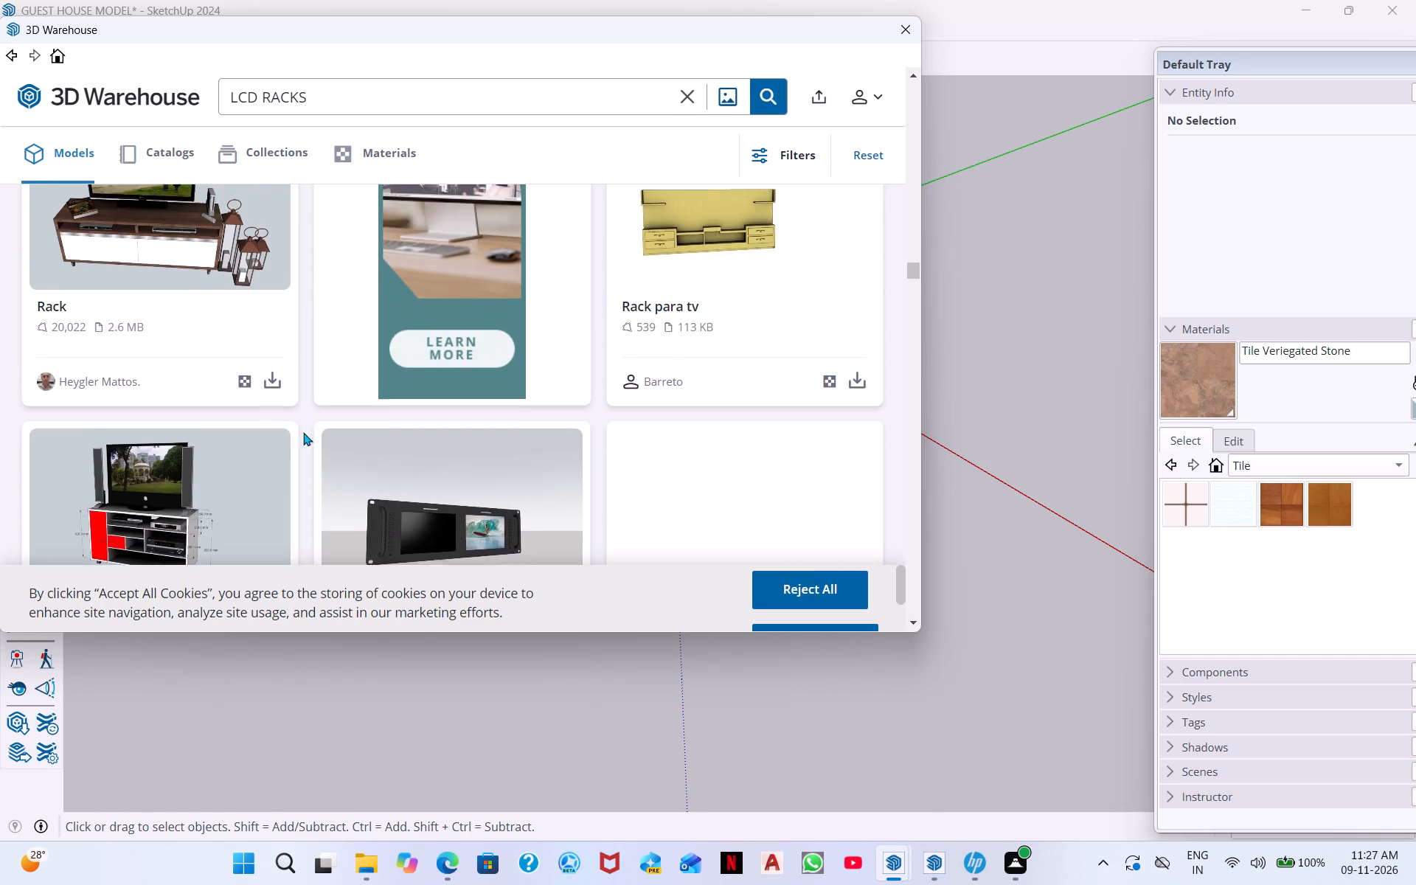
{"action": "scroll", "coordinate": [243, 428], "scroll_direction": "up", "scroll_amount": 4}
{"action": "scroll", "coordinate": [297, 440], "scroll_direction": "down", "scroll_amount": 4}
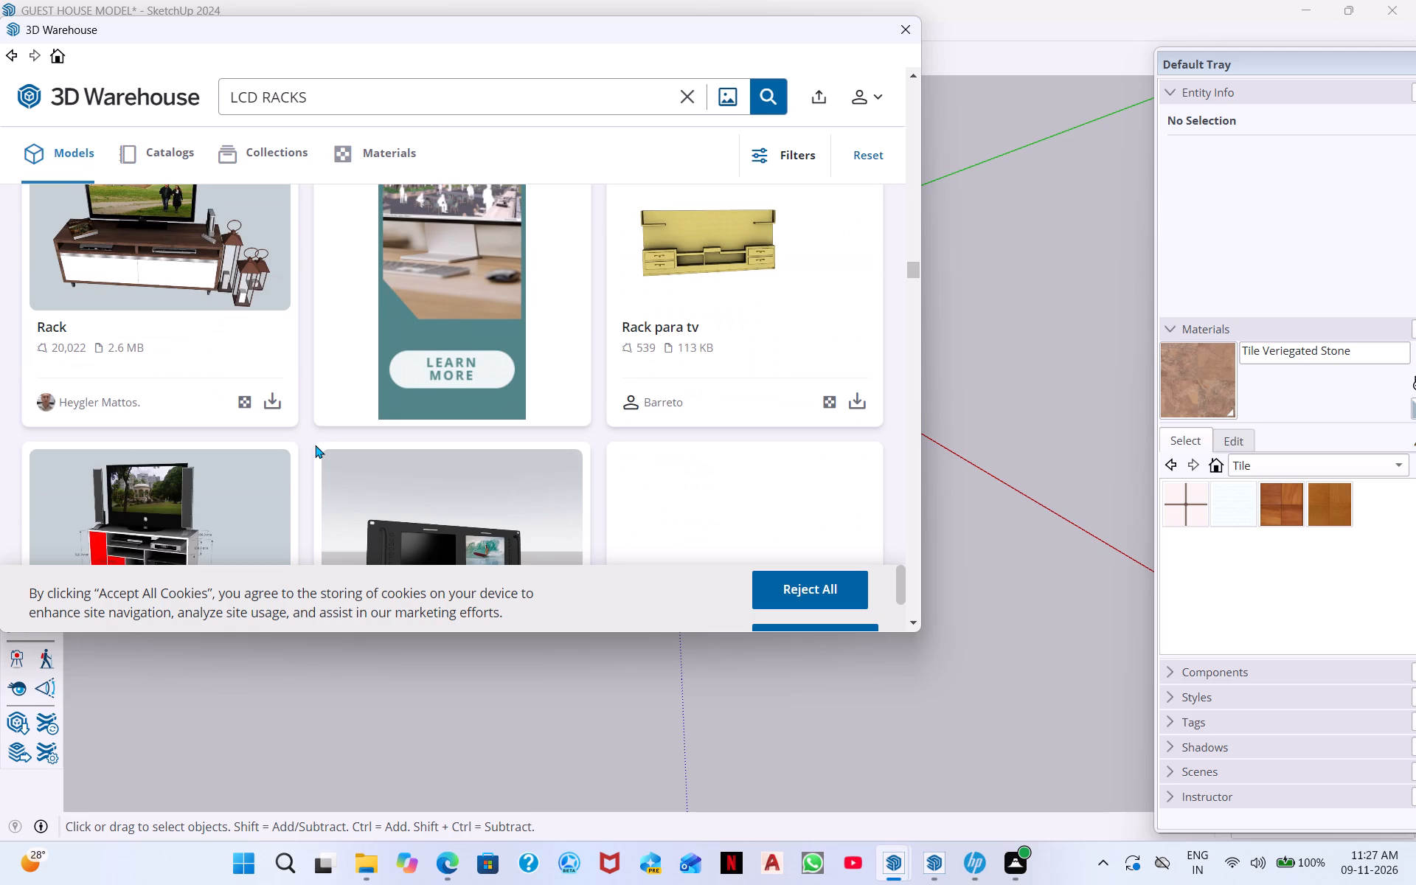
{"action": "scroll", "coordinate": [315, 444], "scroll_direction": "up", "scroll_amount": 3}
{"action": "scroll", "coordinate": [315, 444], "scroll_direction": "down", "scroll_amount": 2}
{"action": "scroll", "coordinate": [315, 444], "scroll_direction": "up", "scroll_amount": 3}
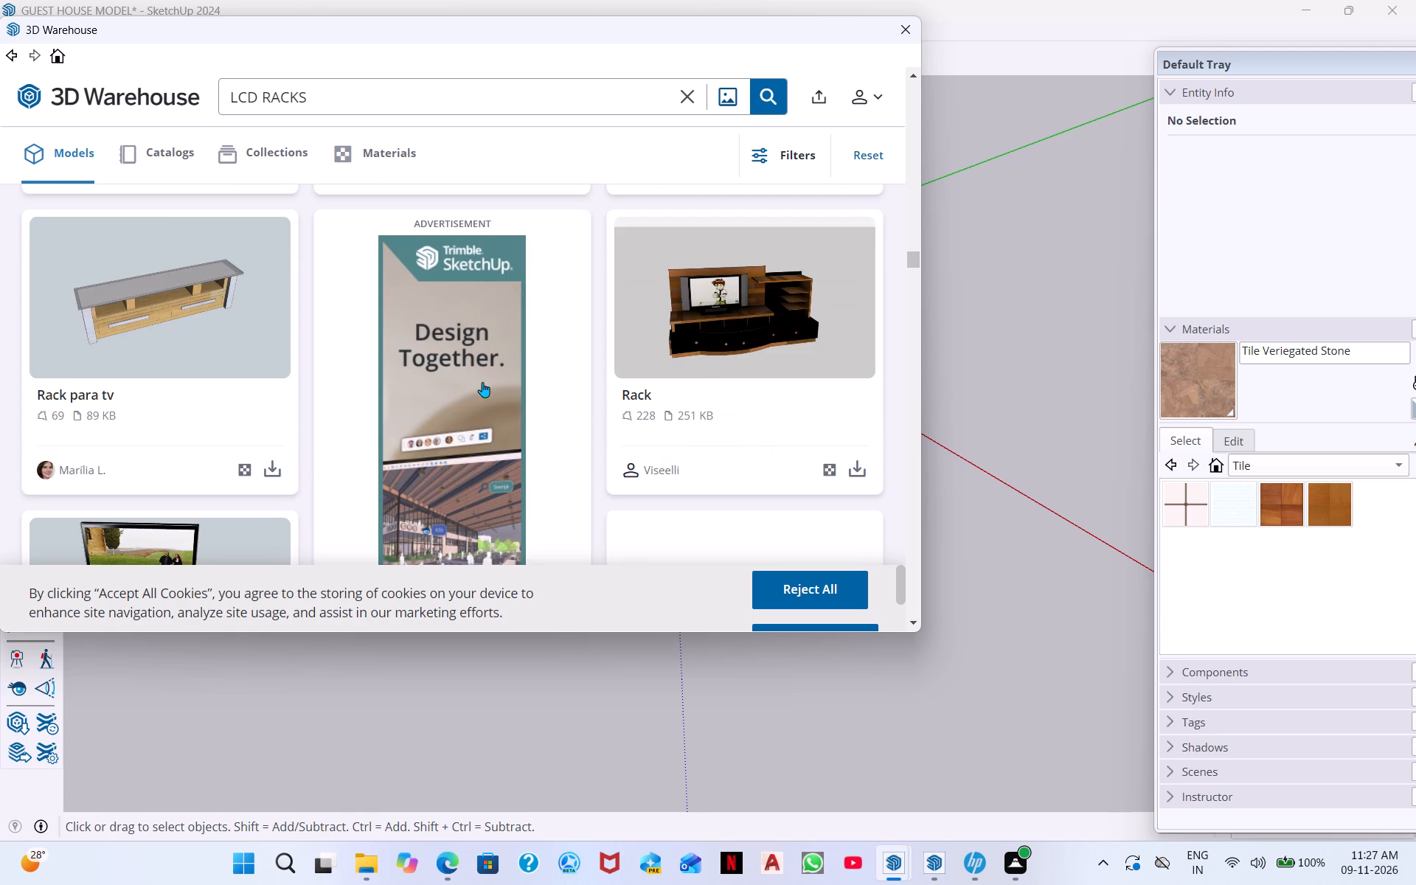
{"action": "scroll", "coordinate": [650, 347], "scroll_direction": "up", "scroll_amount": 3}
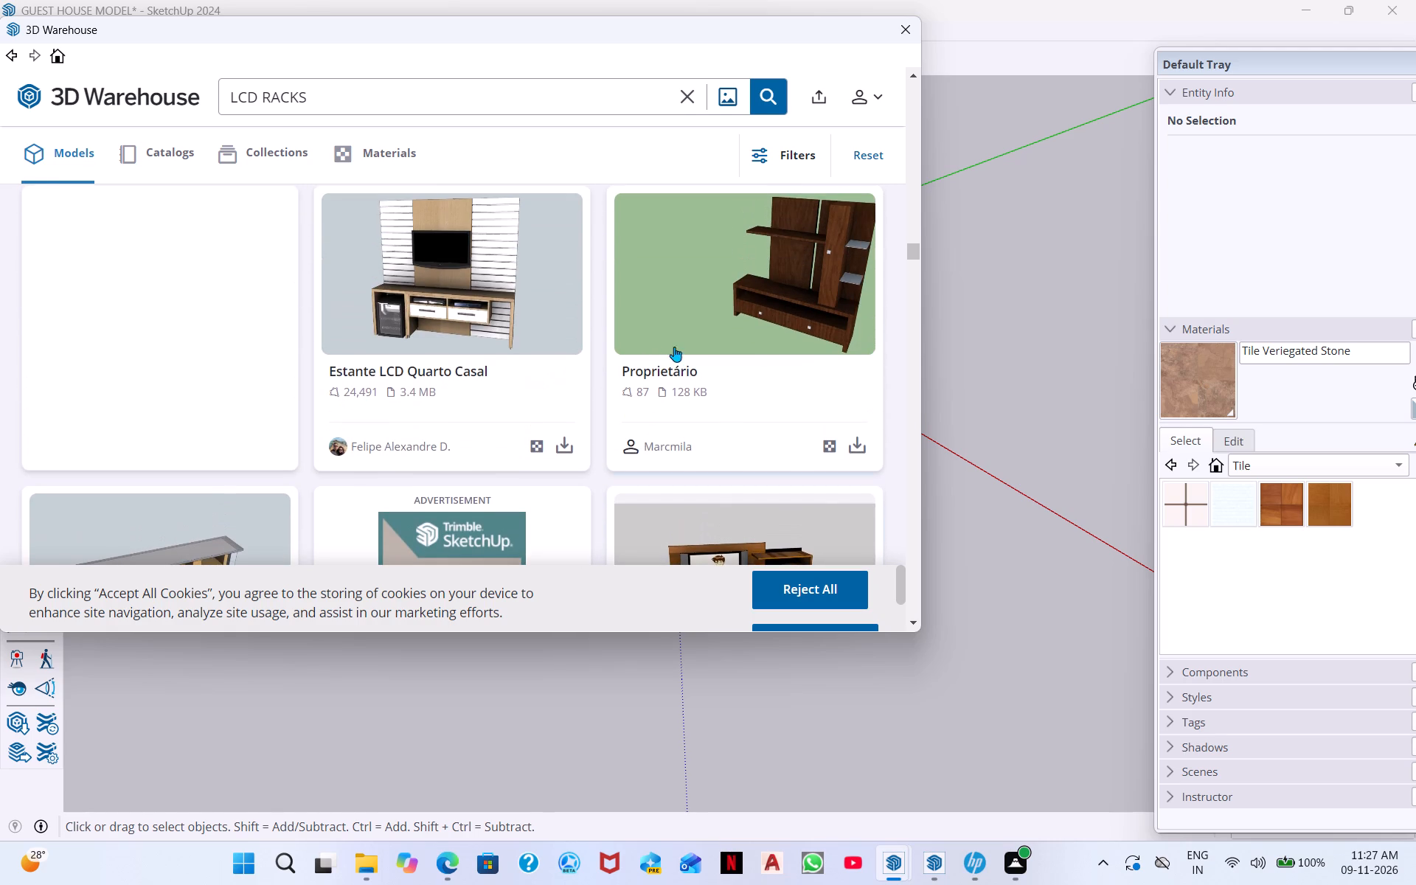
{"action": "scroll", "coordinate": [431, 324], "scroll_direction": "up", "scroll_amount": 4}
{"action": "scroll", "coordinate": [360, 366], "scroll_direction": "up", "scroll_amount": 1}
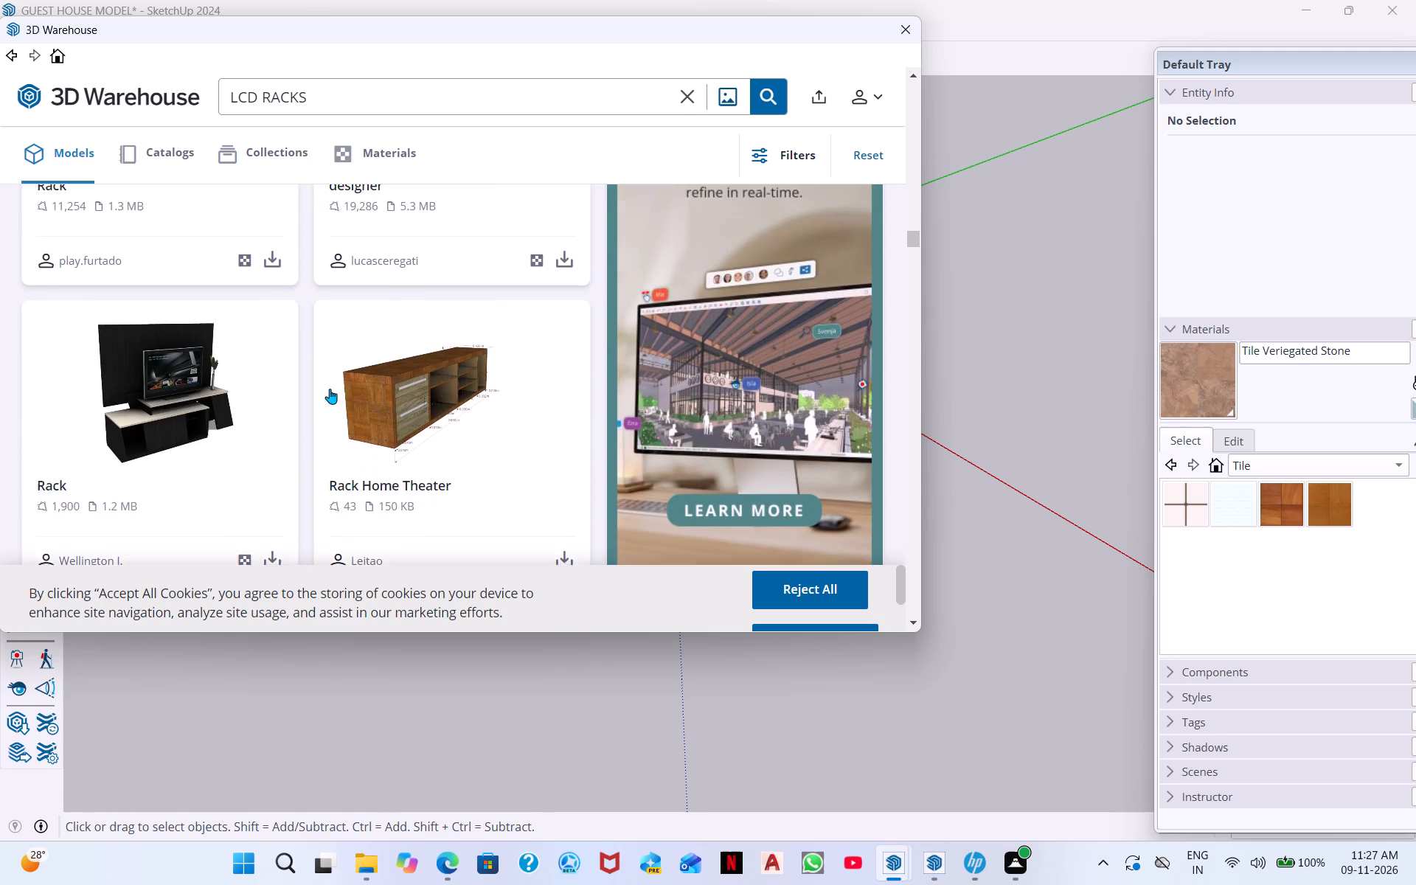
{"action": "scroll", "coordinate": [330, 389], "scroll_direction": "up", "scroll_amount": 1}
{"action": "scroll", "coordinate": [323, 406], "scroll_direction": "down", "scroll_amount": 3}
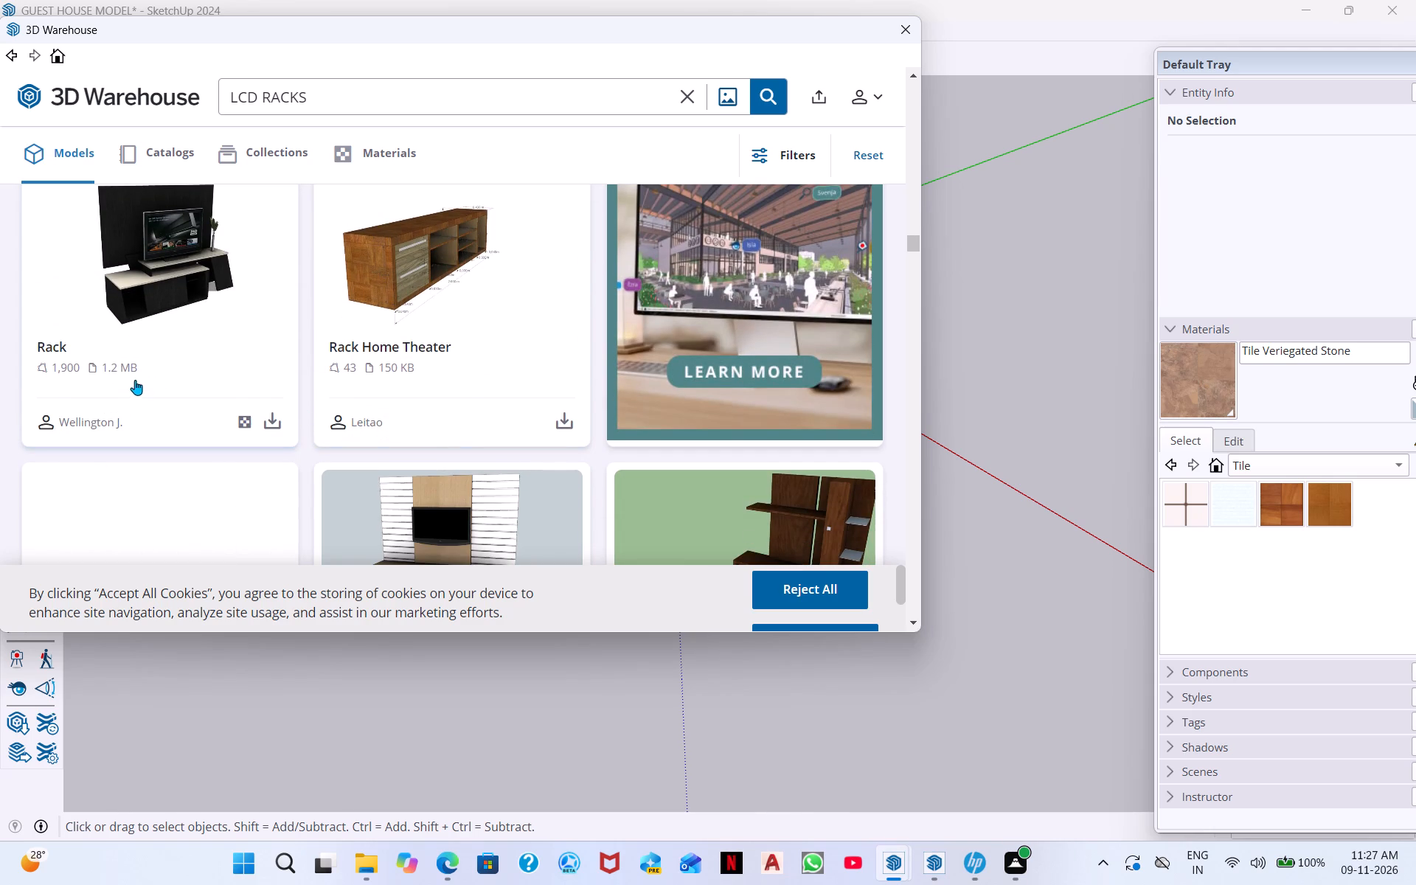
{"action": "scroll", "coordinate": [565, 375], "scroll_direction": "up", "scroll_amount": 4}
{"action": "scroll", "coordinate": [636, 372], "scroll_direction": "up", "scroll_amount": 1}
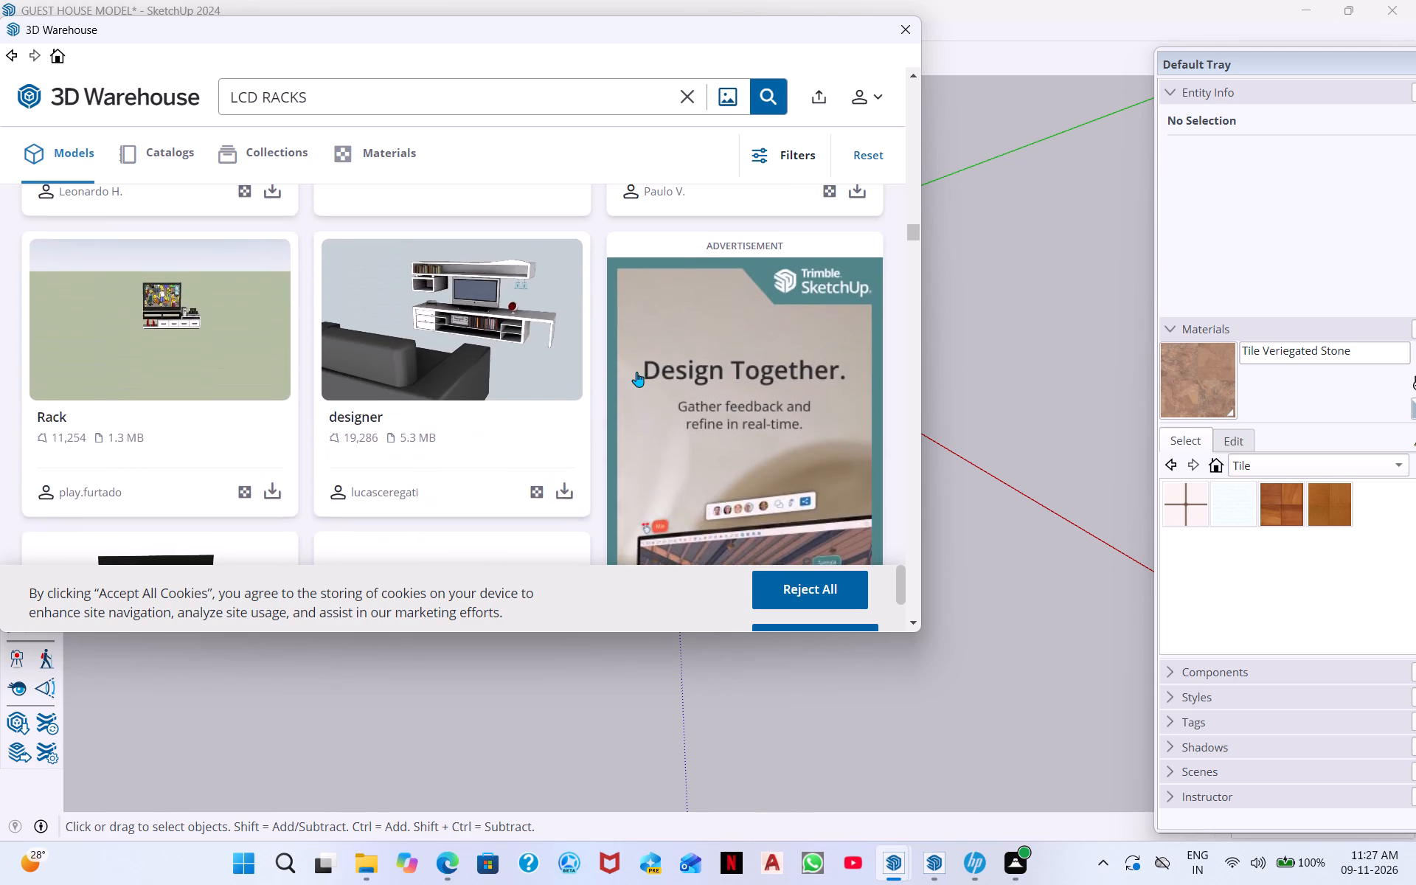
{"action": "scroll", "coordinate": [636, 372], "scroll_direction": "up", "scroll_amount": 4}
{"action": "scroll", "coordinate": [726, 360], "scroll_direction": "up", "scroll_amount": 4}
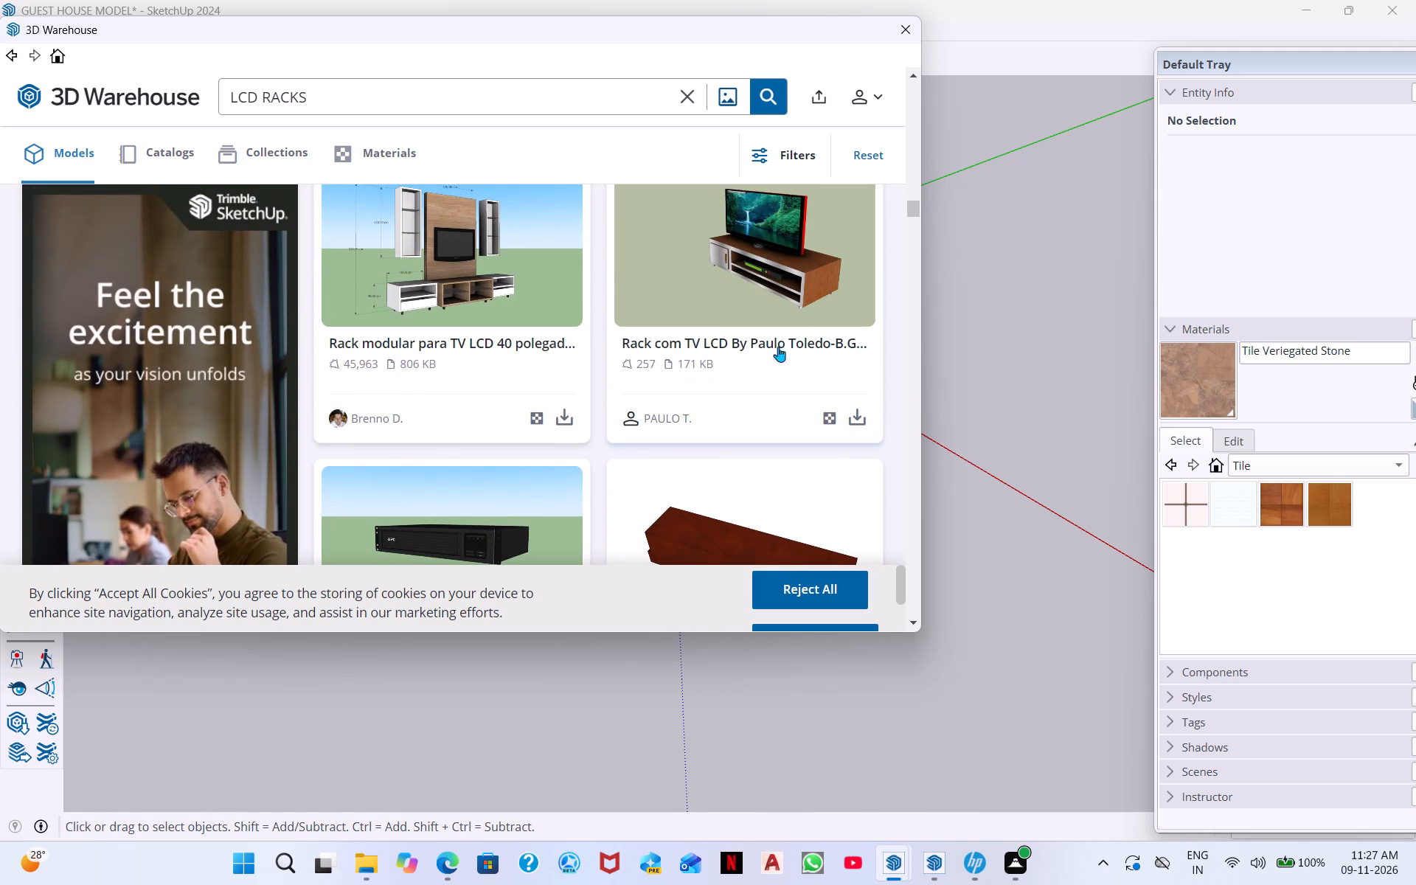
Download the Rack com TV LCD model from the LCD RACKS results into the guest house model and place it beside the house.
{"action": "scroll", "coordinate": [750, 310], "scroll_direction": "up", "scroll_amount": 5}
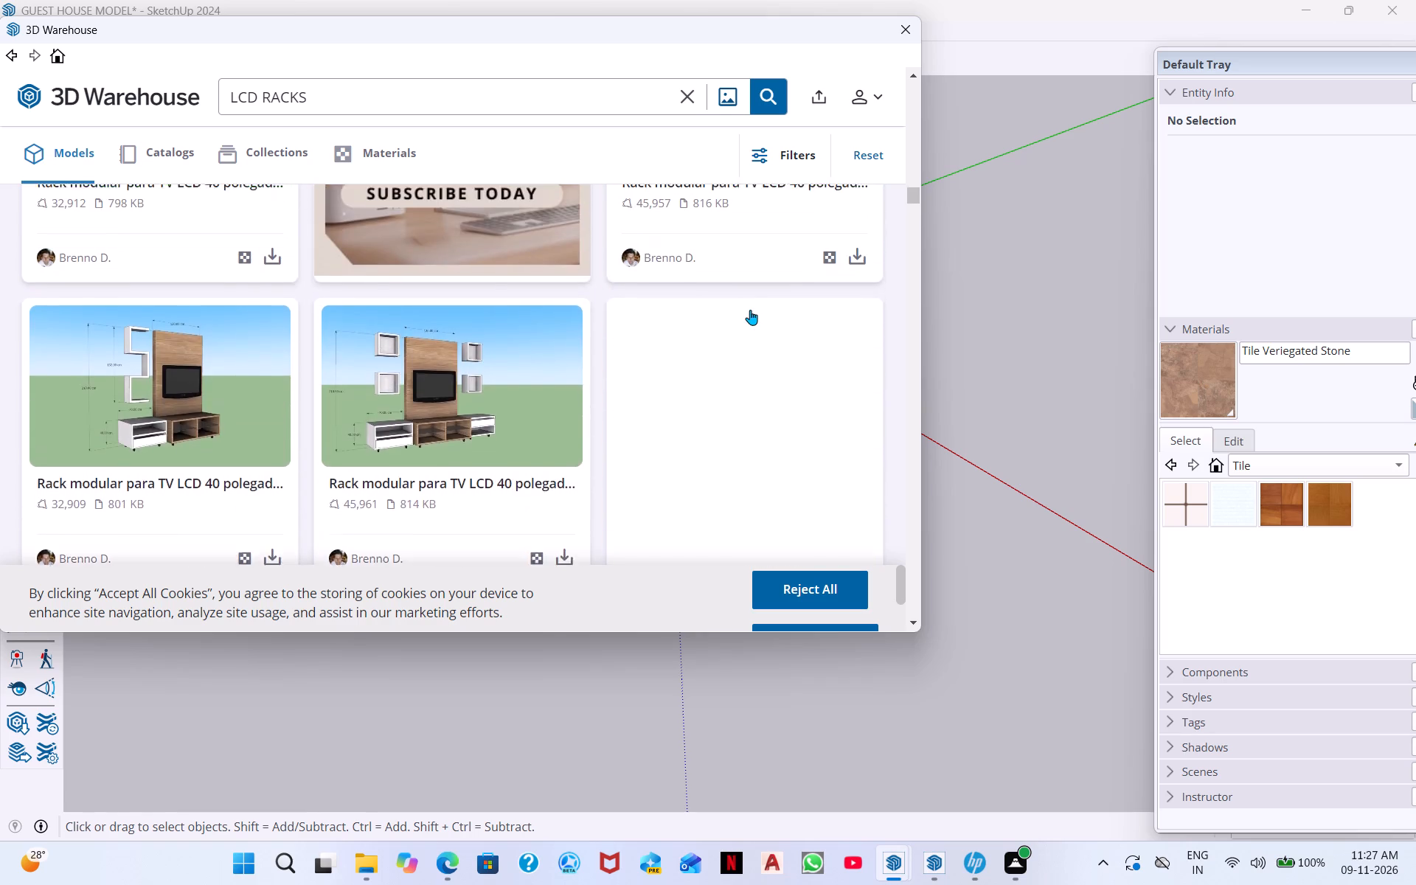
{"action": "scroll", "coordinate": [748, 311], "scroll_direction": "down", "scroll_amount": 5}
{"action": "left_click", "coordinate": [862, 410]}
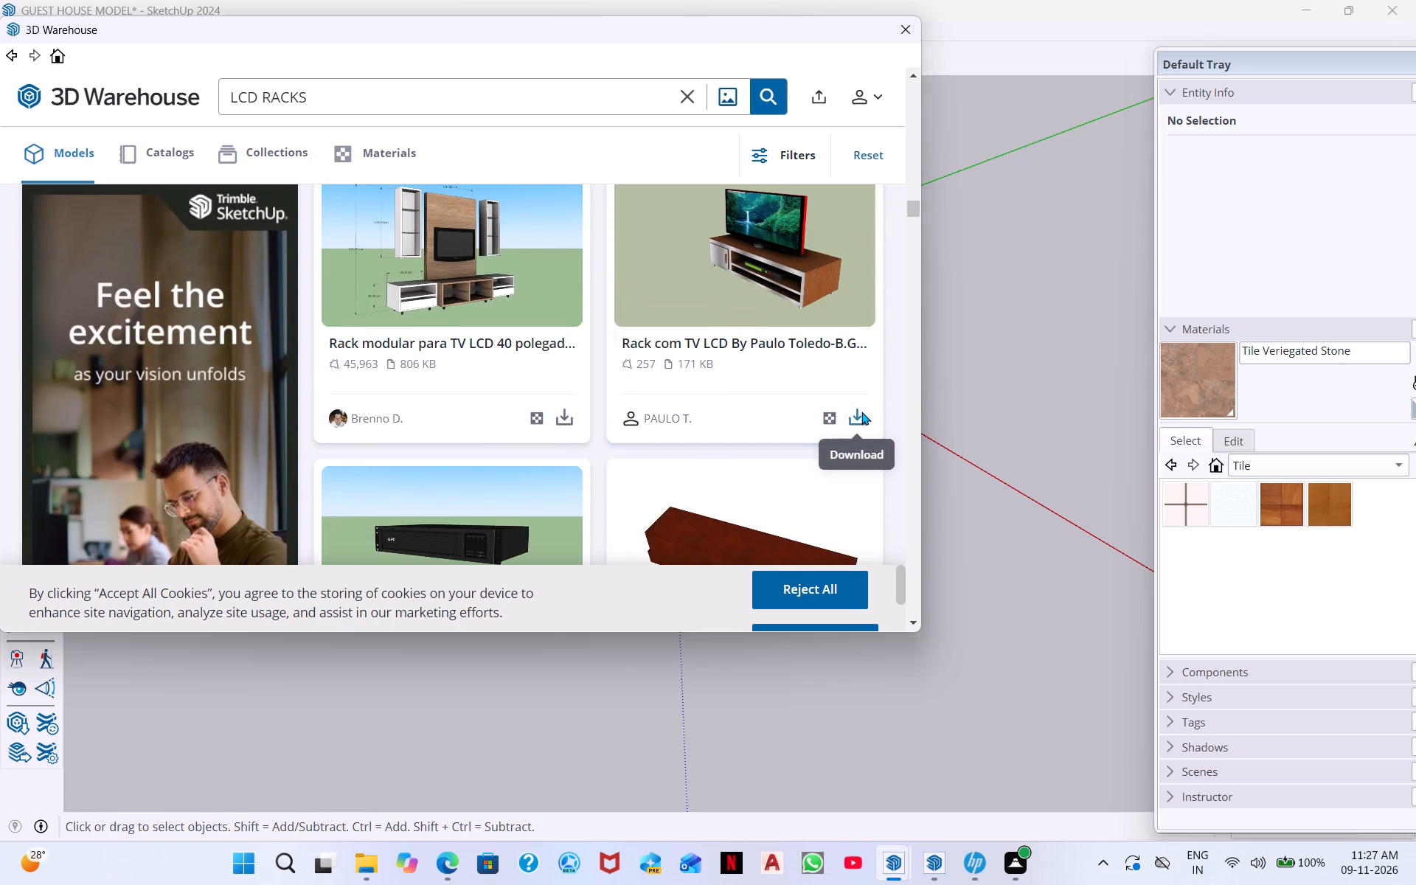
{"action": "left_click", "coordinate": [395, 349]}
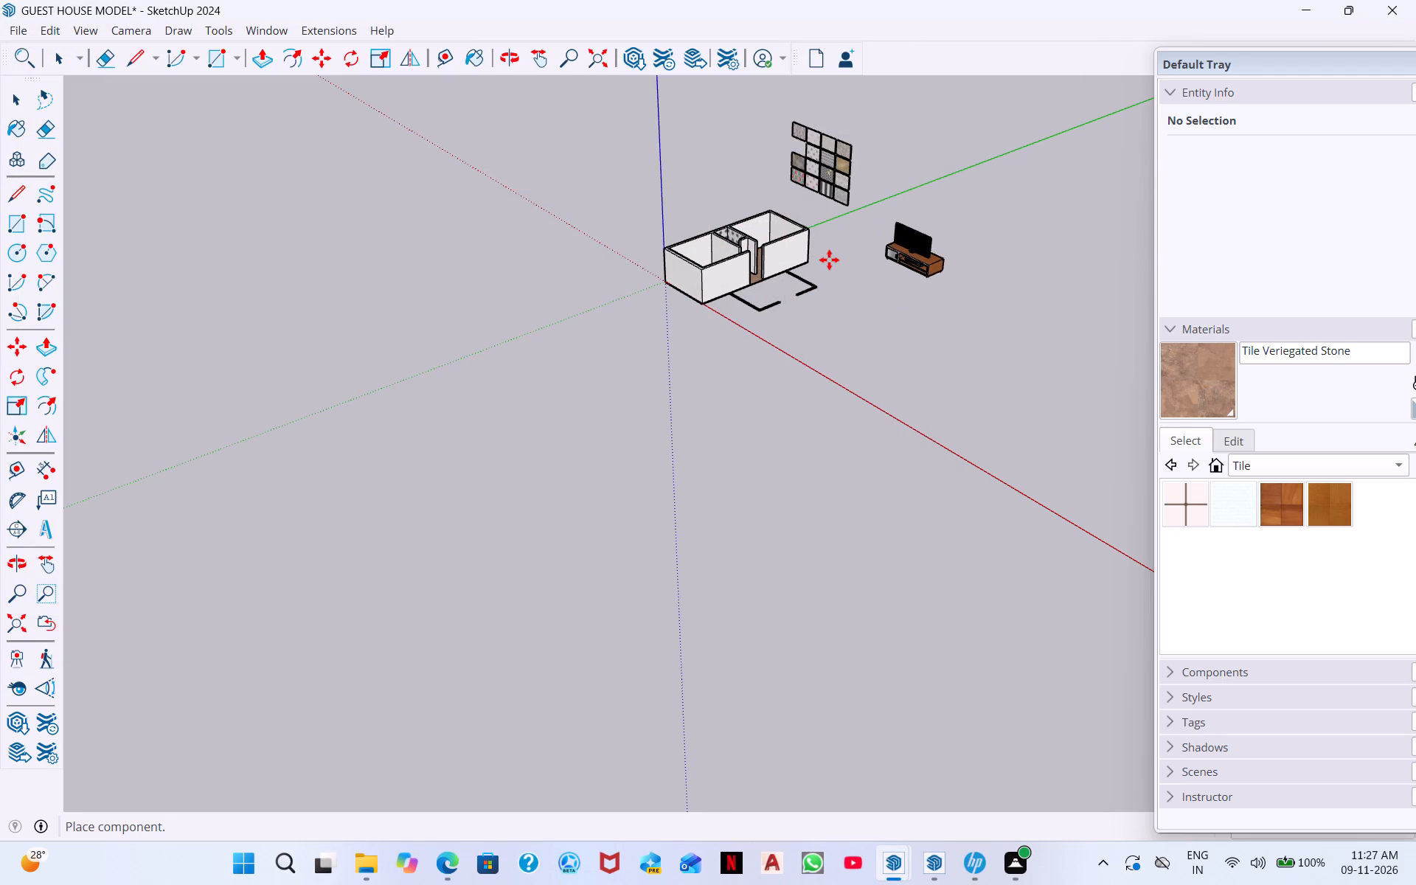
{"action": "left_click", "coordinate": [829, 260]}
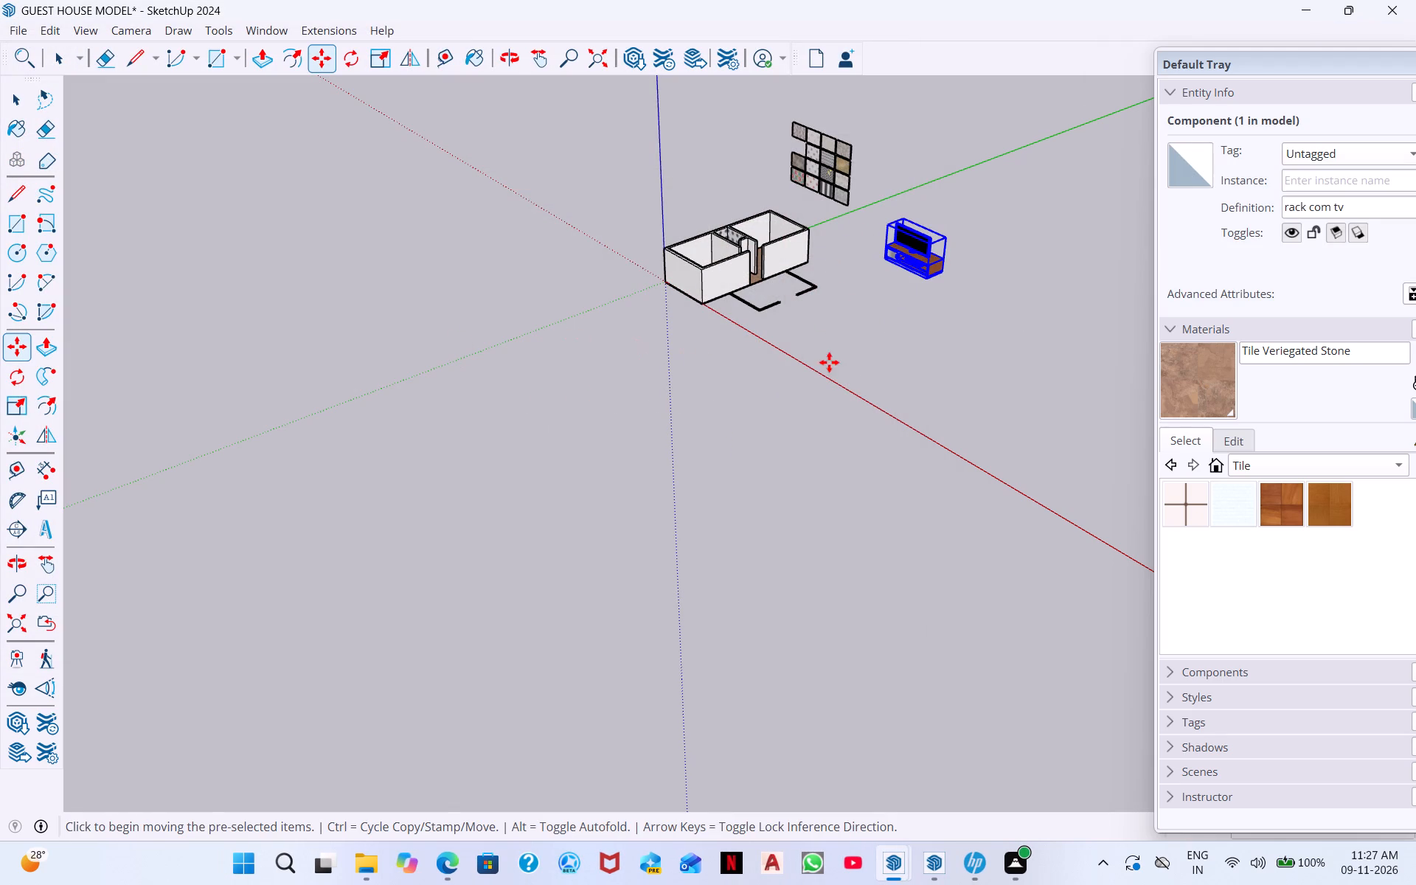
Move the TV rack closer to the house, leaving it outside beyond the front porch outline.
{"action": "middle_click_drag", "start_coordinate": [861, 359], "coordinate": [971, 297]}
{"action": "middle_click_drag", "start_coordinate": [754, 286], "coordinate": [1094, 337]}
{"action": "scroll", "coordinate": [744, 217], "scroll_direction": "up", "scroll_amount": 3}
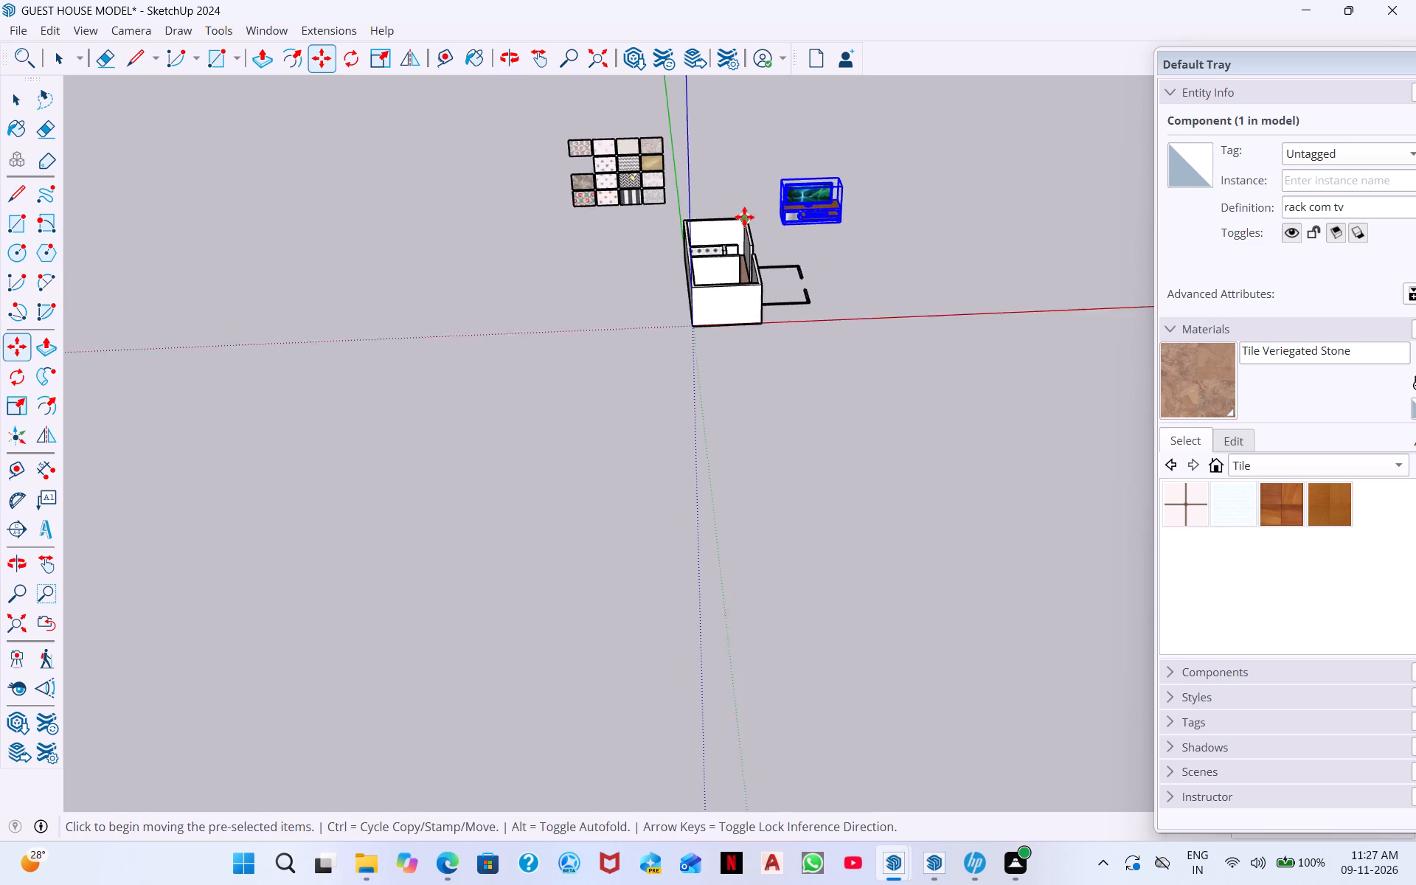
{"action": "scroll", "coordinate": [744, 217], "scroll_direction": "up", "scroll_amount": 1}
{"action": "scroll", "coordinate": [945, 235], "scroll_direction": "up", "scroll_amount": 5}
{"action": "scroll", "coordinate": [697, 220], "scroll_direction": "up", "scroll_amount": 6}
{"action": "scroll", "coordinate": [777, 249], "scroll_direction": "up", "scroll_amount": 5}
{"action": "middle_click_drag", "start_coordinate": [623, 506], "coordinate": [774, 499]}
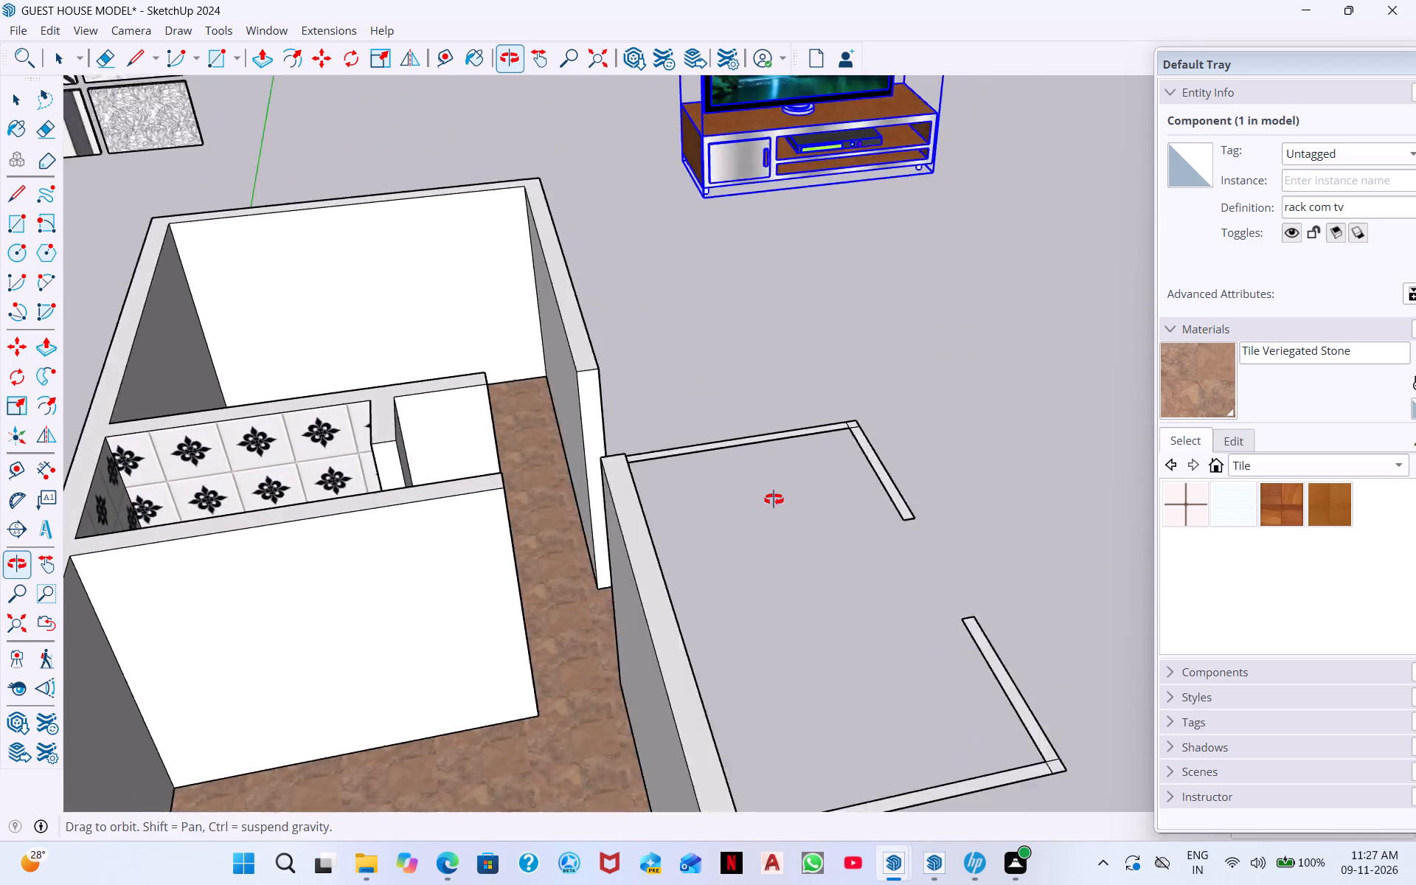
{"action": "middle_click_drag", "start_coordinate": [774, 499], "coordinate": [778, 460]}
{"action": "left_click", "coordinate": [639, 253]}
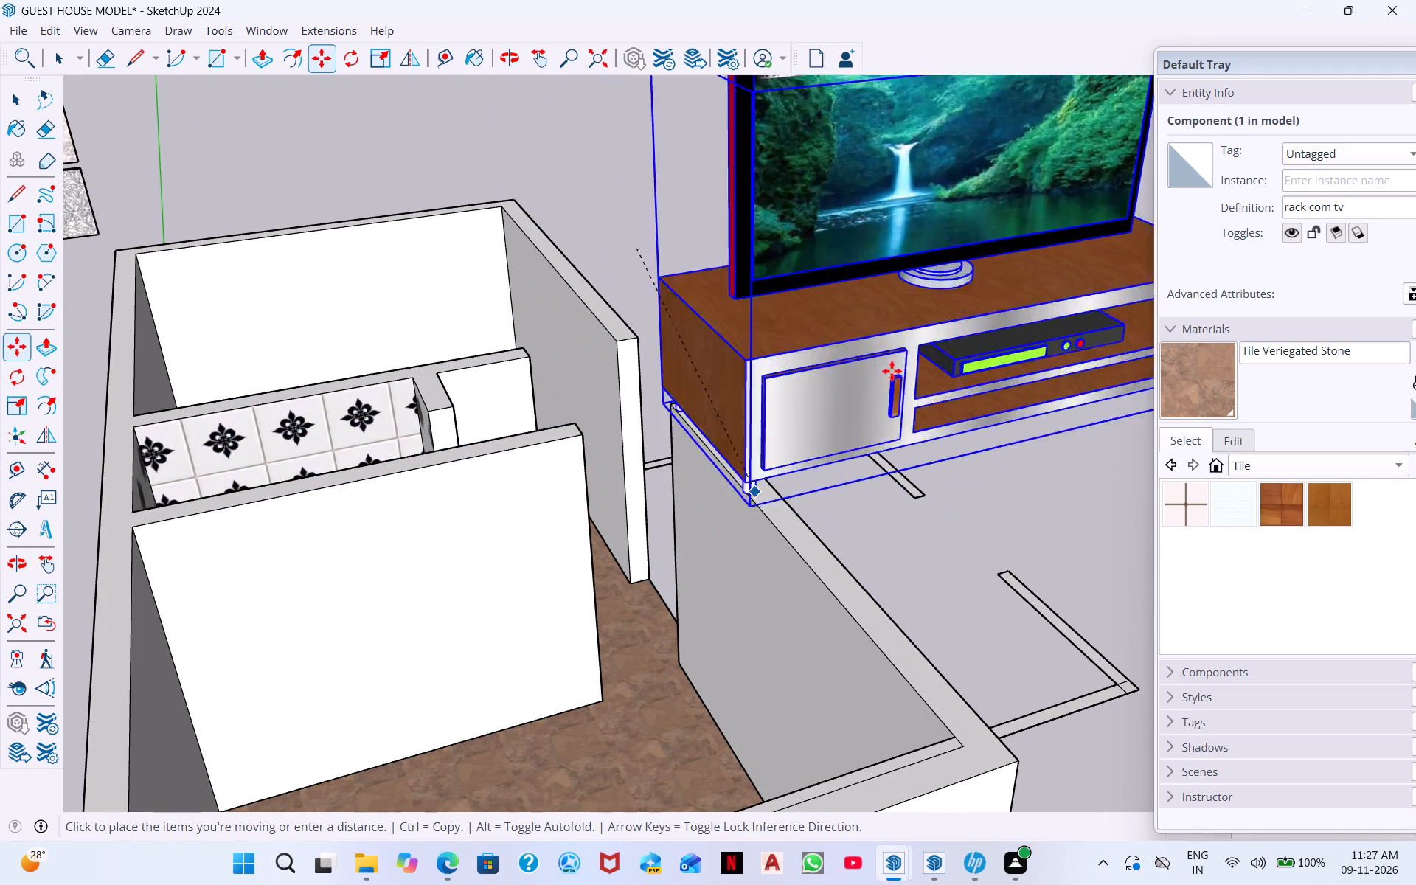
{"action": "left_click", "coordinate": [884, 330]}
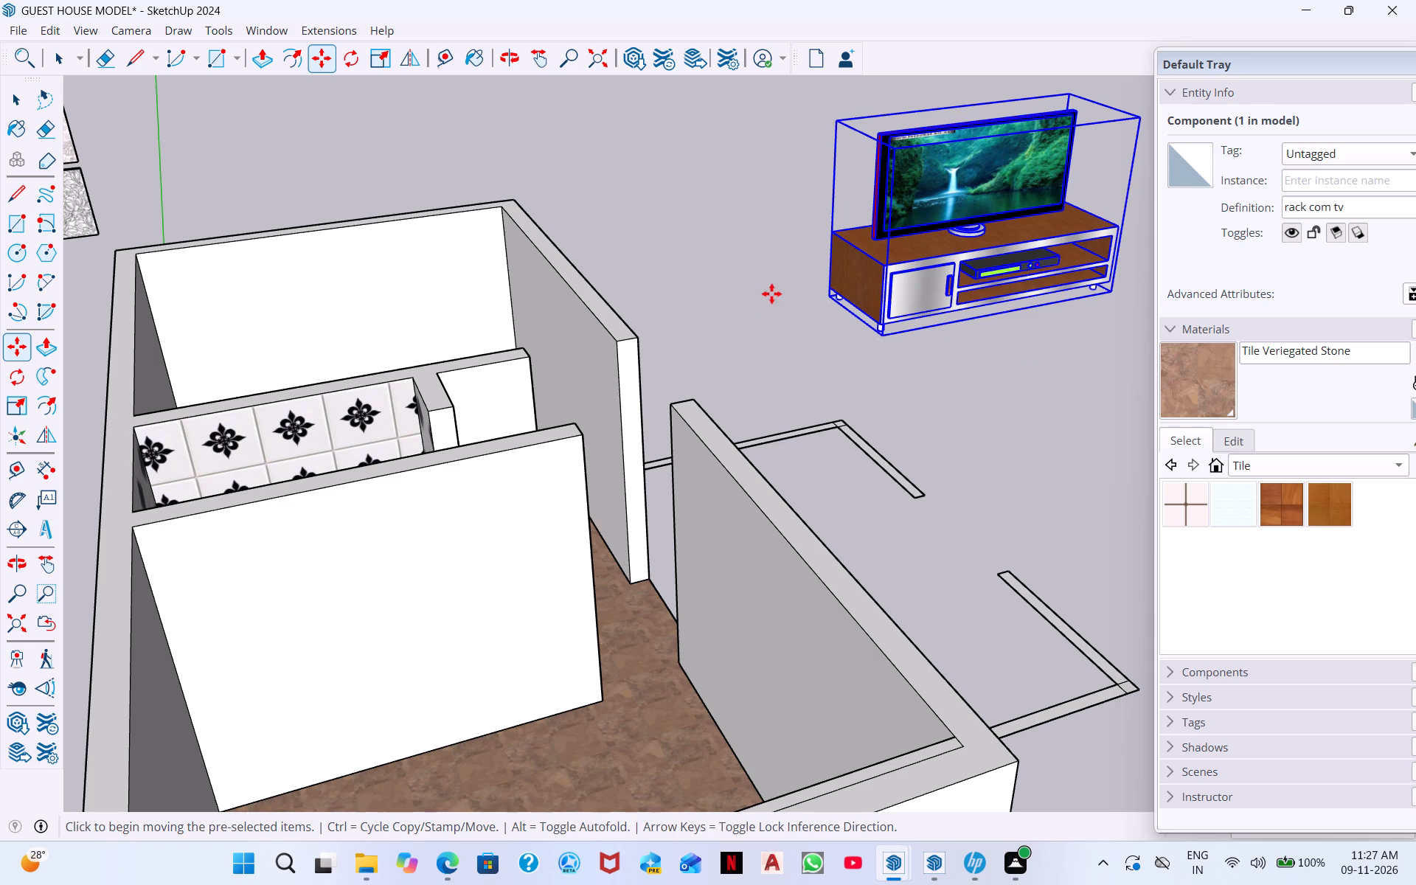
Move the TV rack by its rear bottom corner into the room with the sofa, against the partition wall of the tiled bathroom.
{"action": "left_click", "coordinate": [830, 296]}
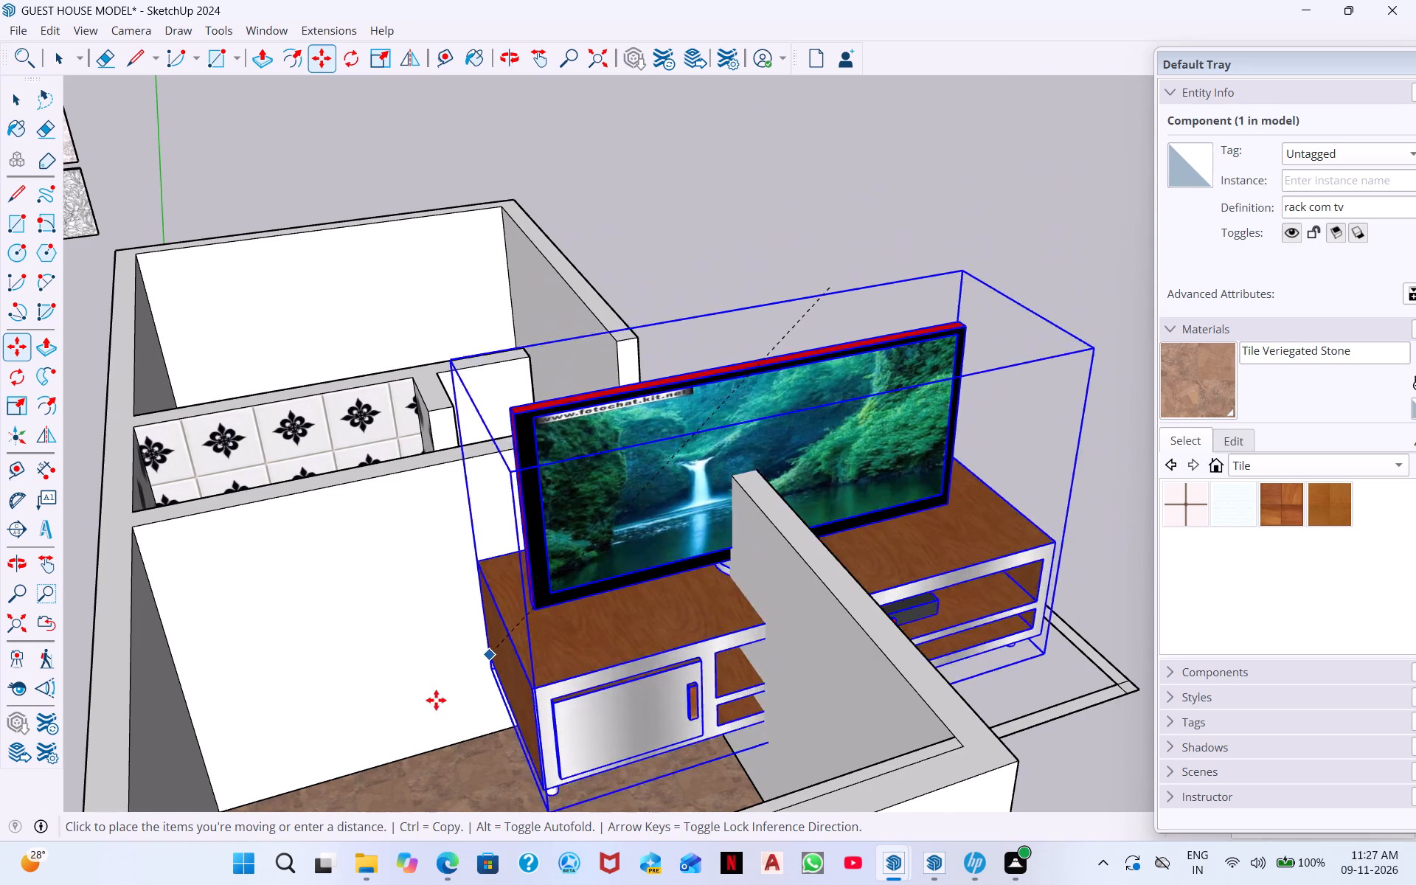
{"action": "scroll", "coordinate": [257, 796], "scroll_direction": "up", "scroll_amount": 9}
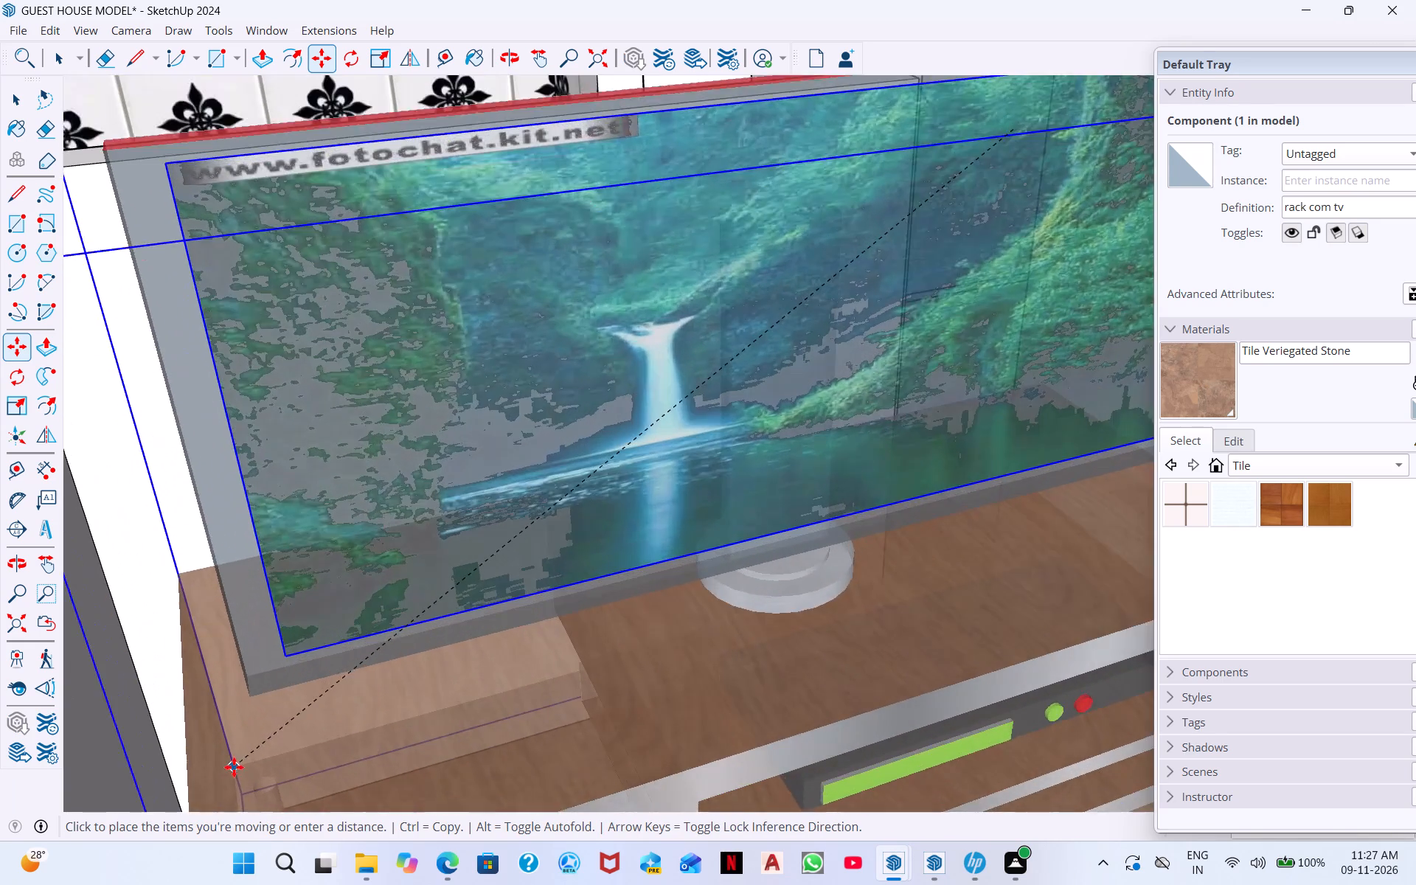
{"action": "scroll", "coordinate": [250, 757], "scroll_direction": "up", "scroll_amount": 3}
{"action": "middle_click_drag", "start_coordinate": [295, 743], "coordinate": [423, 633]}
{"action": "scroll", "coordinate": [417, 653], "scroll_direction": "down", "scroll_amount": 6}
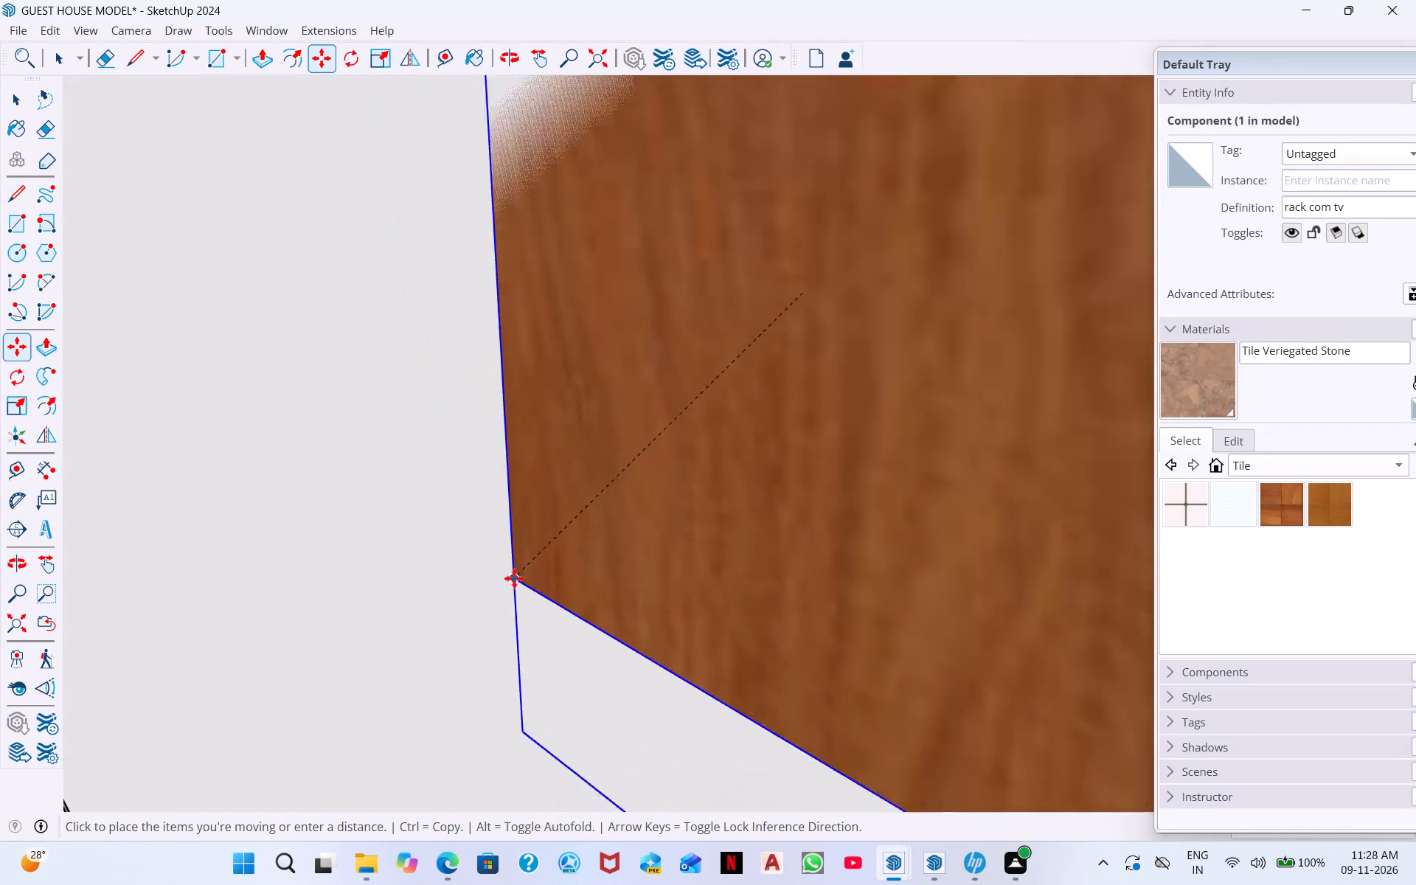
{"action": "scroll", "coordinate": [514, 578], "scroll_direction": "down", "scroll_amount": 1}
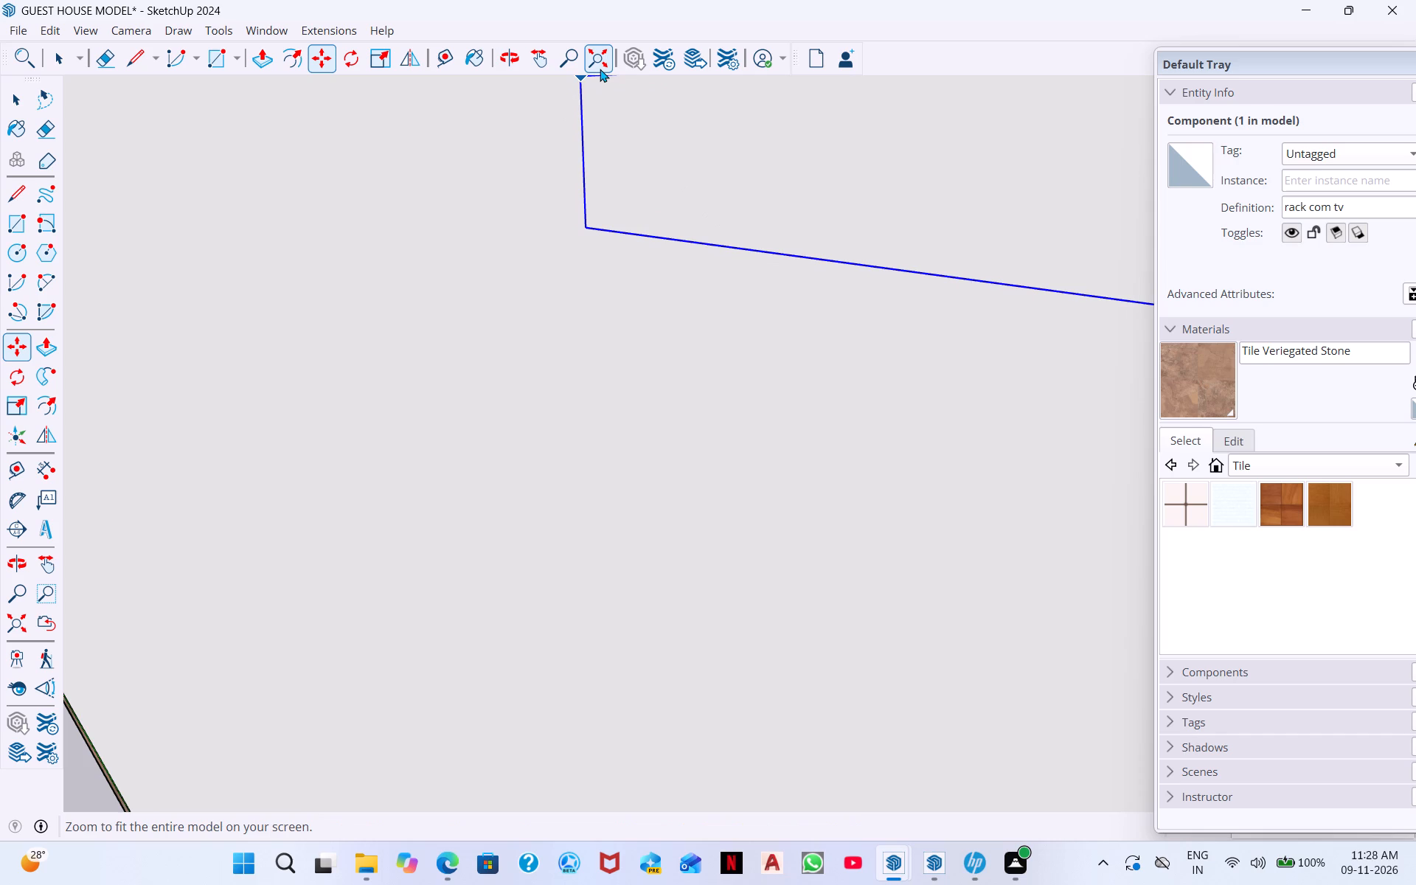
{"action": "left_click", "coordinate": [600, 69]}
{"action": "scroll", "coordinate": [1070, 414], "scroll_direction": "up", "scroll_amount": 2}
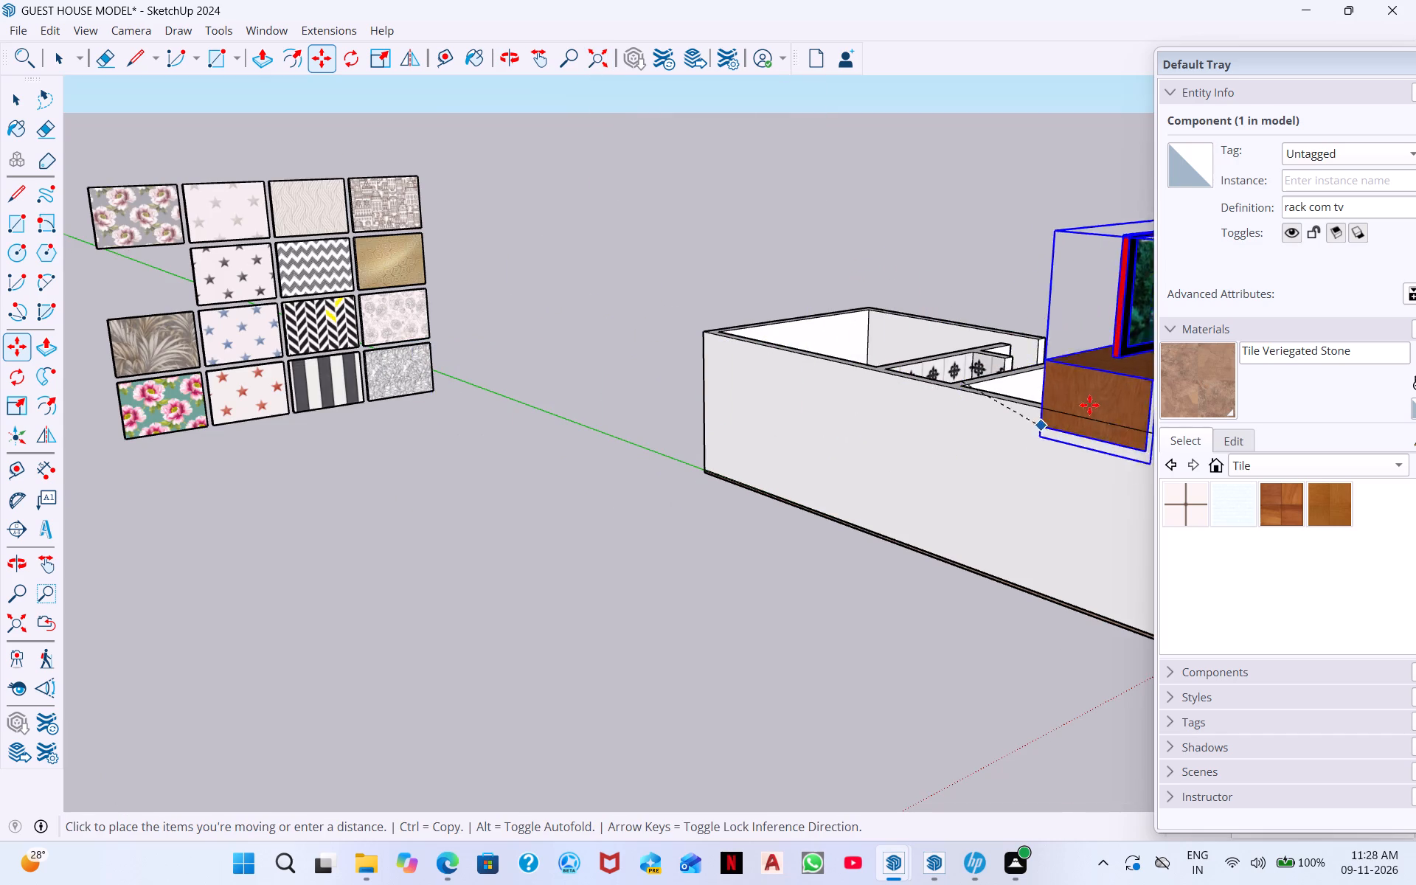
{"action": "scroll", "coordinate": [1089, 405], "scroll_direction": "up", "scroll_amount": 3}
{"action": "middle_click_drag", "start_coordinate": [1086, 375], "coordinate": [1018, 555]}
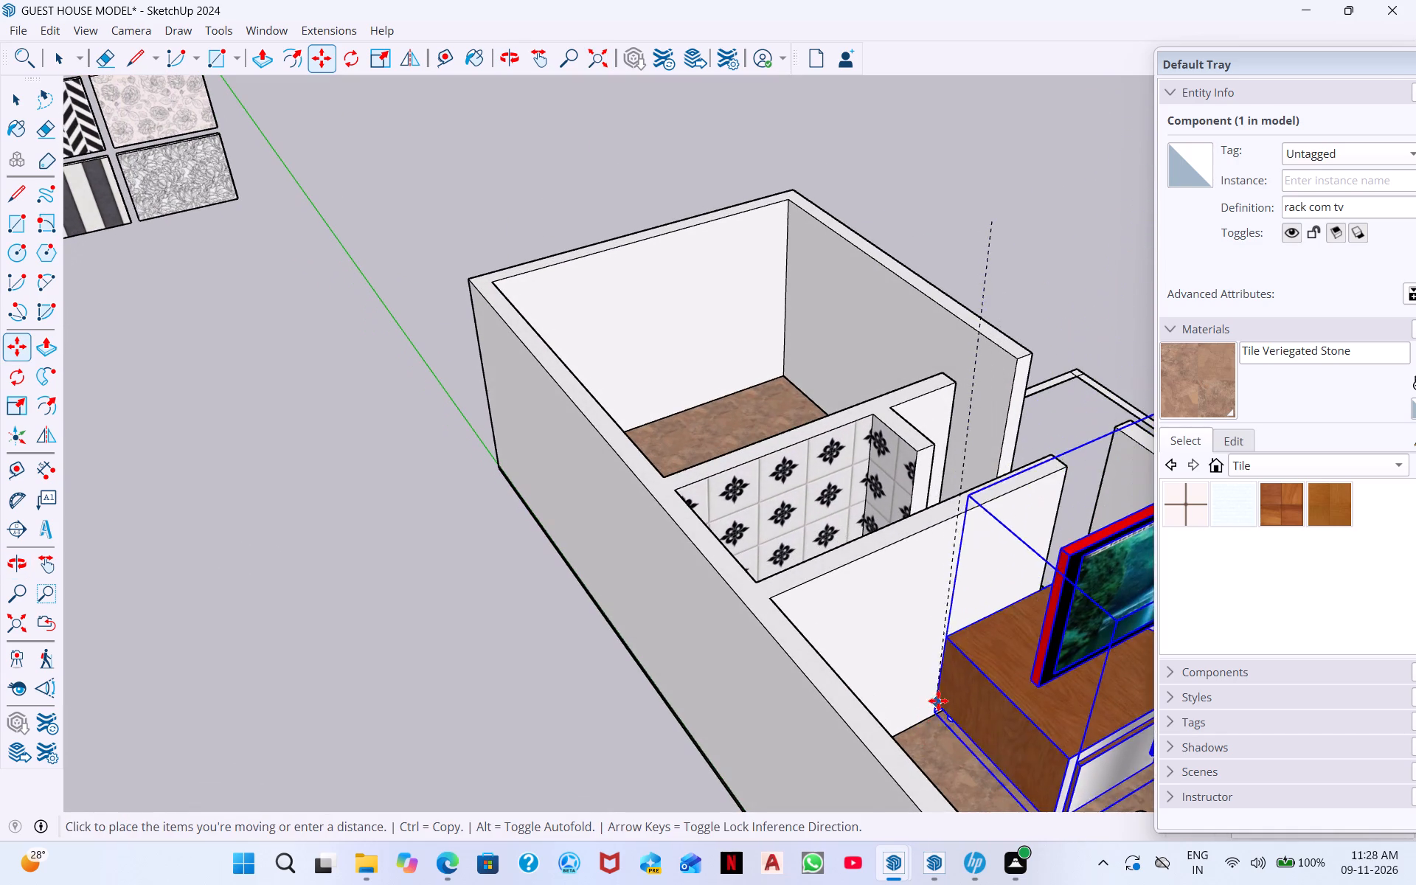
{"action": "scroll", "coordinate": [931, 735], "scroll_direction": "up", "scroll_amount": 6}
{"action": "scroll", "coordinate": [850, 727], "scroll_direction": "up", "scroll_amount": 5}
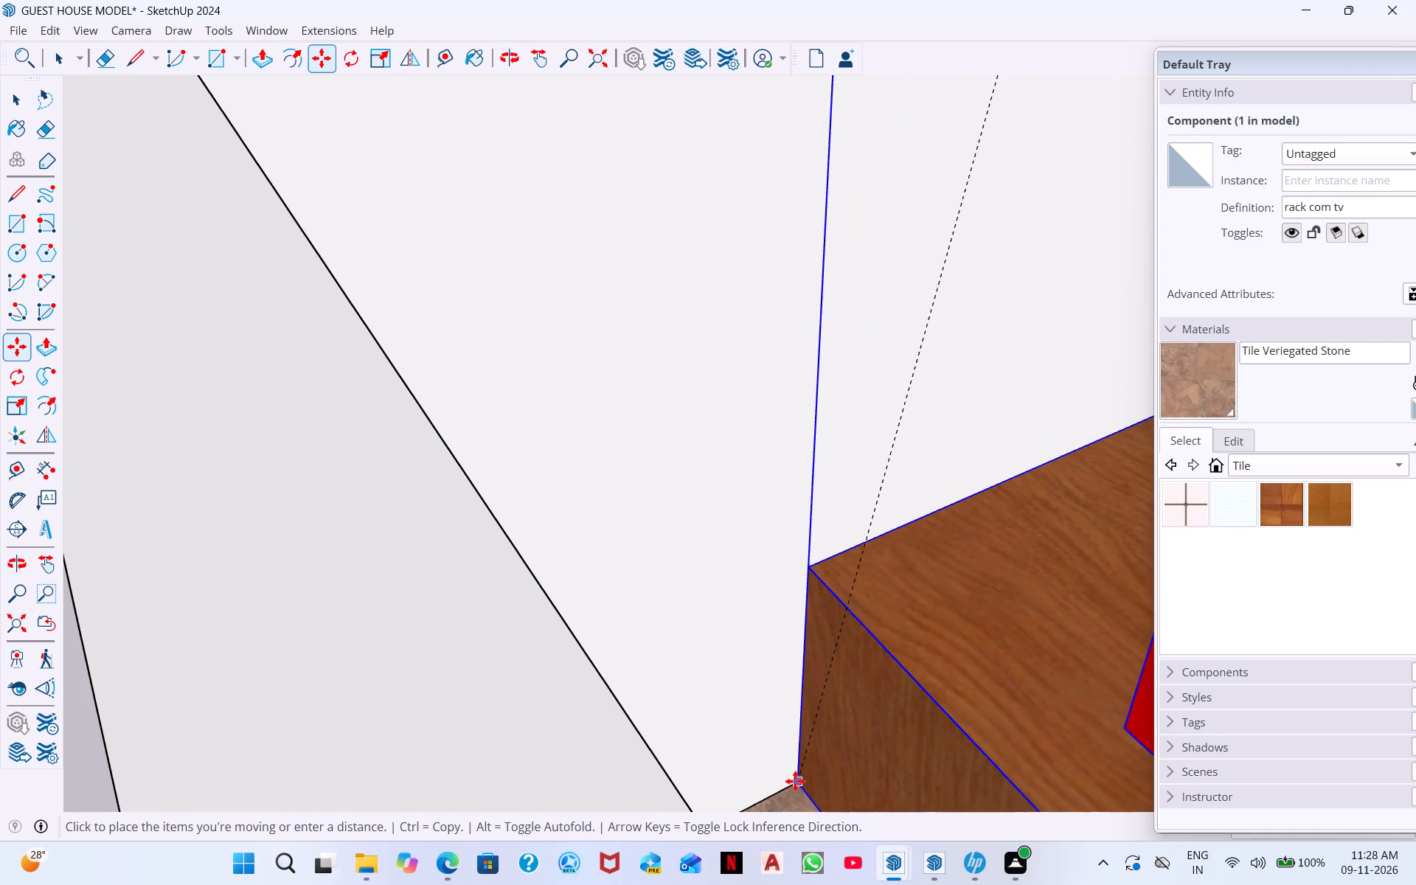
{"action": "left_click", "coordinate": [790, 785]}
Nudge the TV rack slightly along the bathroom partition wall.
{"action": "scroll", "coordinate": [792, 779], "scroll_direction": "down", "scroll_amount": 8}
{"action": "middle_click_drag", "start_coordinate": [1087, 663], "coordinate": [1047, 648]}
{"action": "scroll", "coordinate": [1038, 645], "scroll_direction": "down", "scroll_amount": 1}
{"action": "middle_click_drag", "start_coordinate": [1047, 648], "coordinate": [754, 537]}
{"action": "middle_click_drag", "start_coordinate": [1056, 583], "coordinate": [903, 493]}
{"action": "middle_click_drag", "start_coordinate": [941, 516], "coordinate": [1013, 659]}
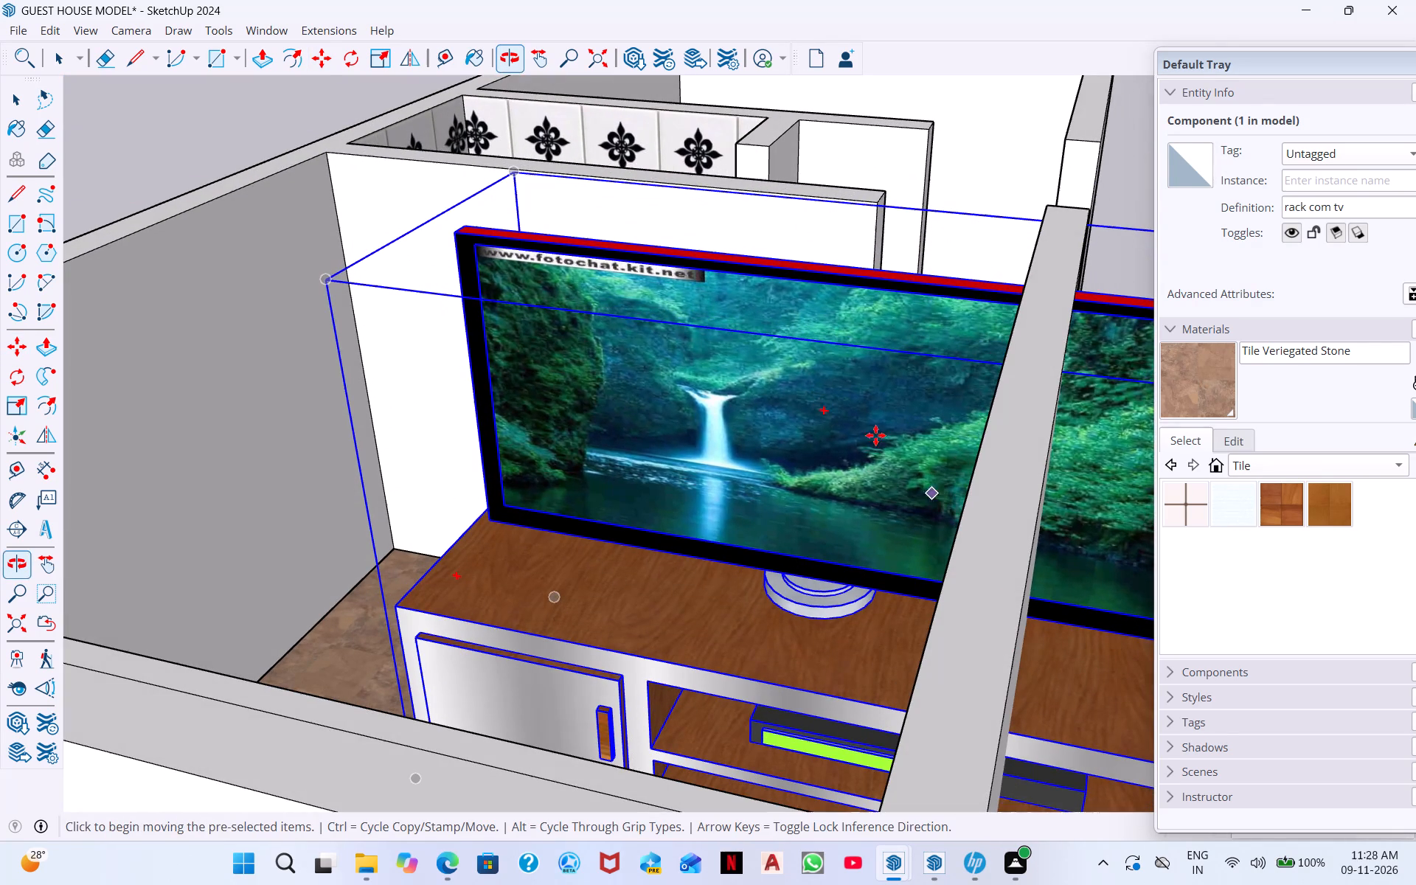
{"action": "left_click", "coordinate": [743, 269]}
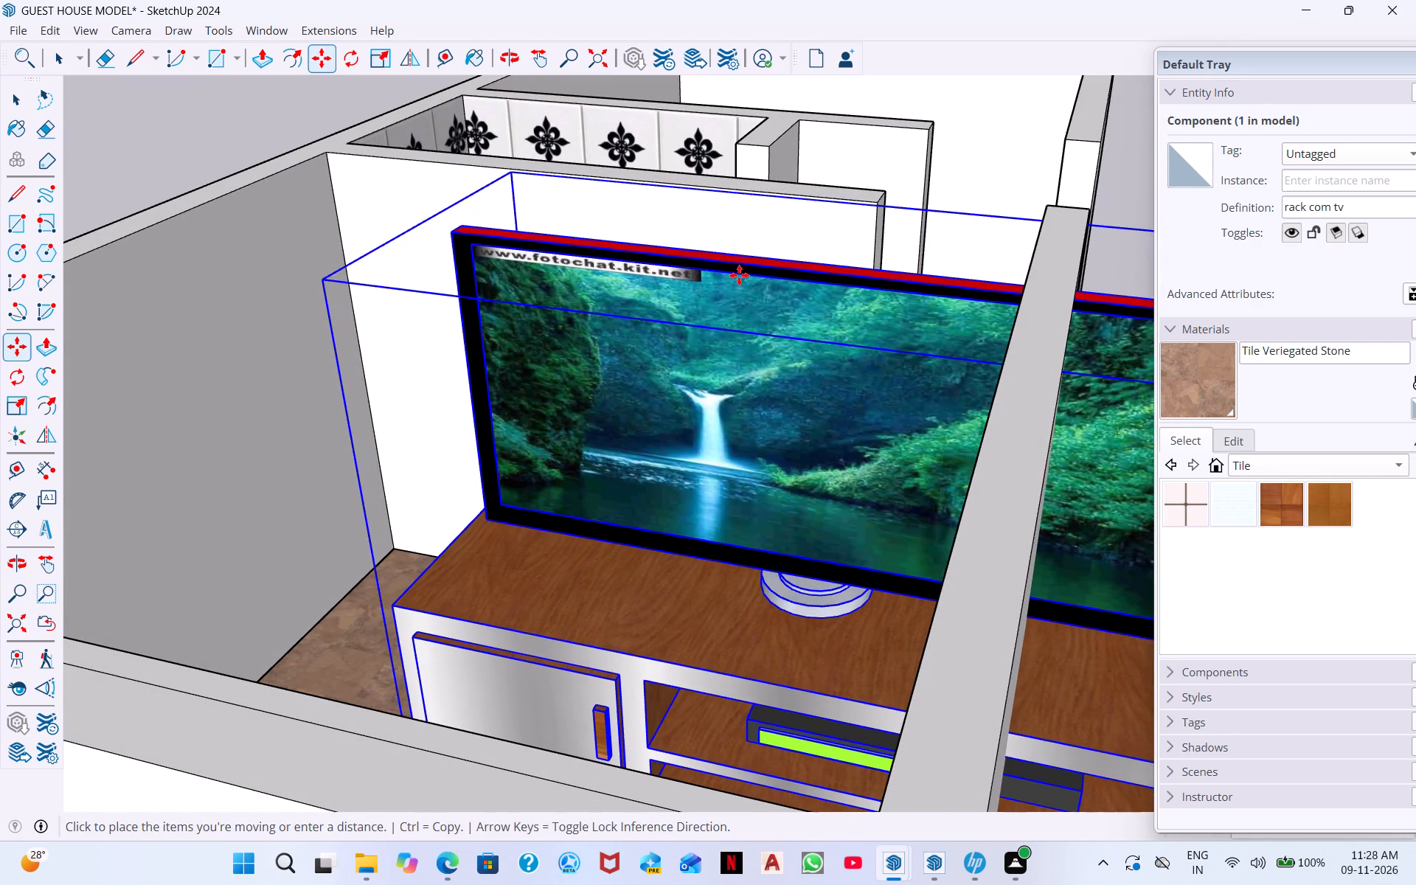
{"action": "left_click", "coordinate": [738, 274]}
Scale the TV rack down in length from its outer end and reduce its height.
{"action": "middle_click_drag", "start_coordinate": [496, 369], "coordinate": [530, 518]}
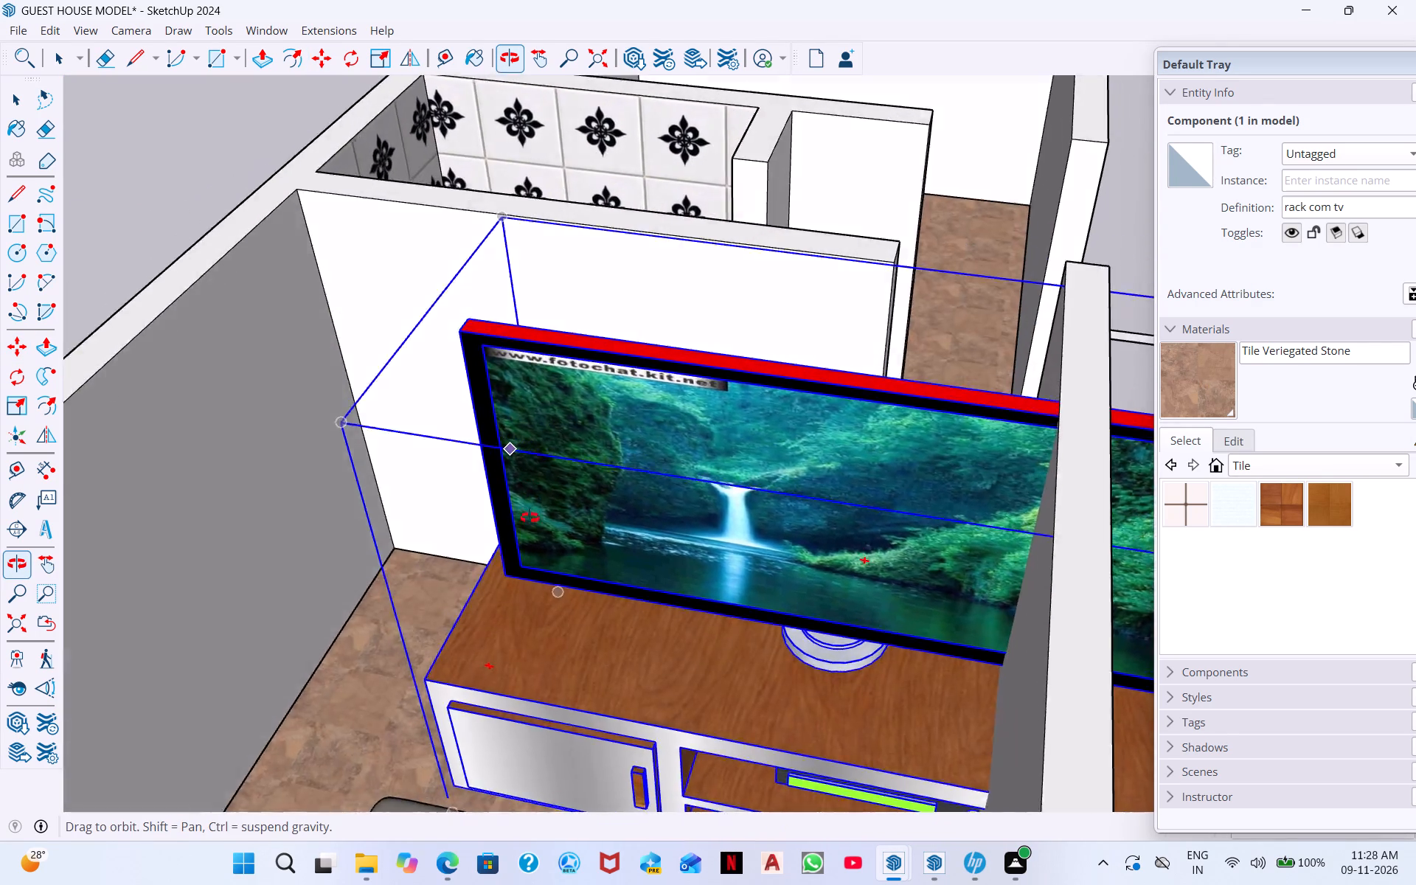
{"action": "middle_click_drag", "start_coordinate": [530, 518], "coordinate": [566, 681]}
{"action": "scroll", "coordinate": [501, 443], "scroll_direction": "up", "scroll_amount": 10}
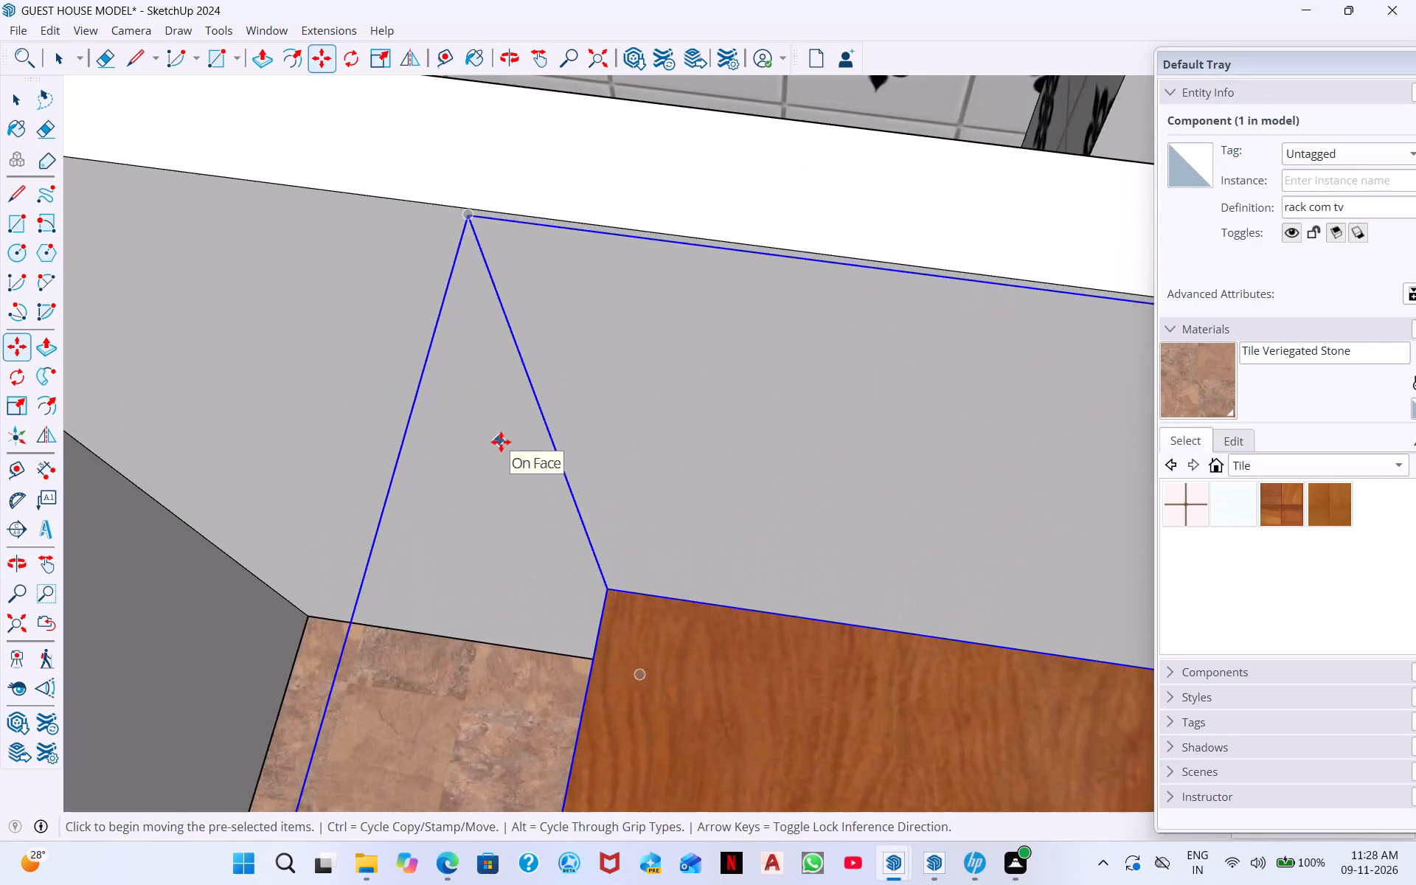
{"action": "scroll", "coordinate": [500, 442], "scroll_direction": "down", "scroll_amount": 5}
{"action": "scroll", "coordinate": [774, 611], "scroll_direction": "down", "scroll_amount": 4}
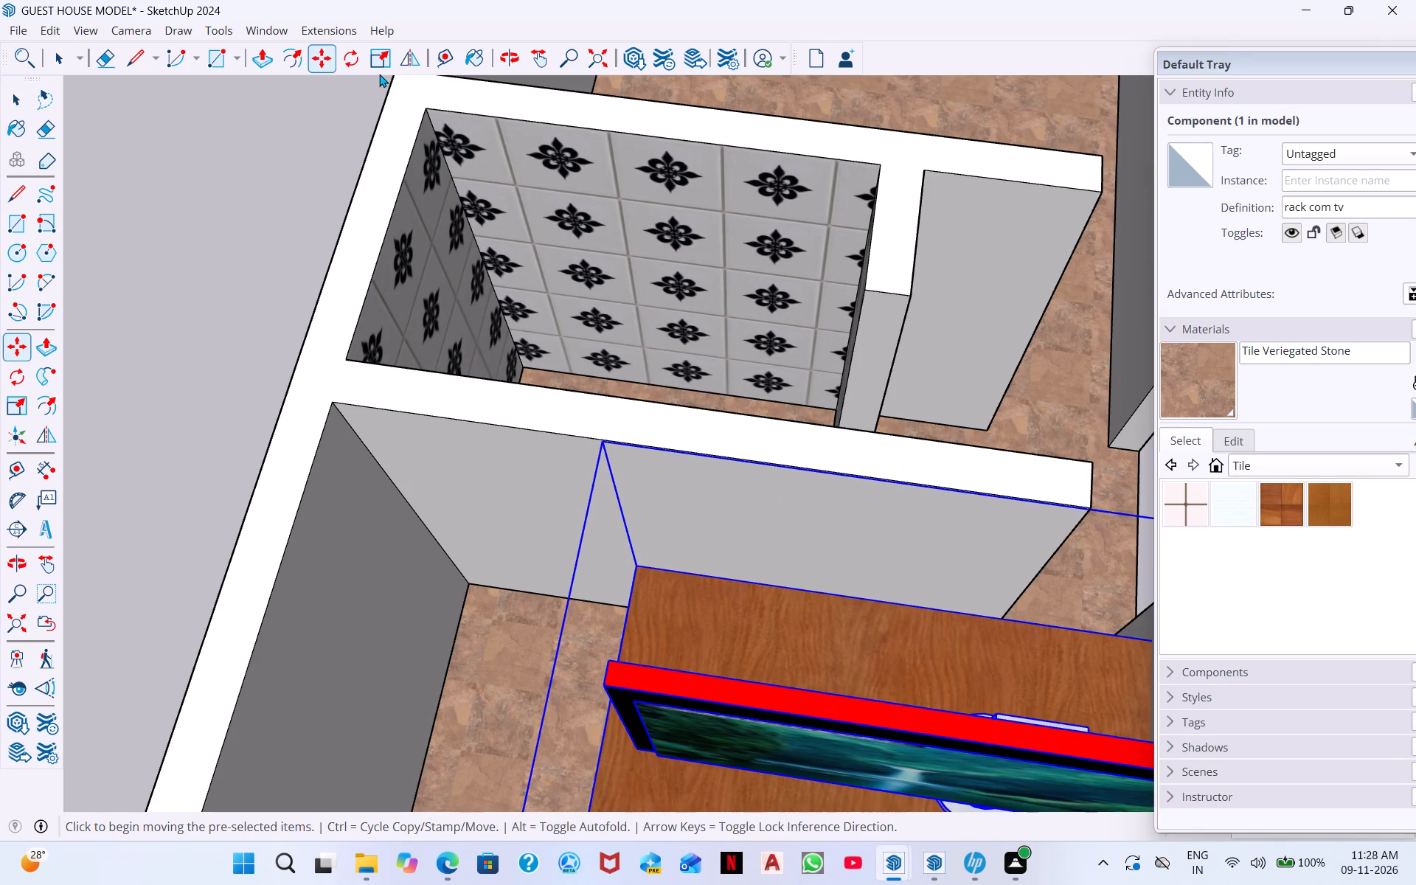
{"action": "left_click", "coordinate": [392, 59]}
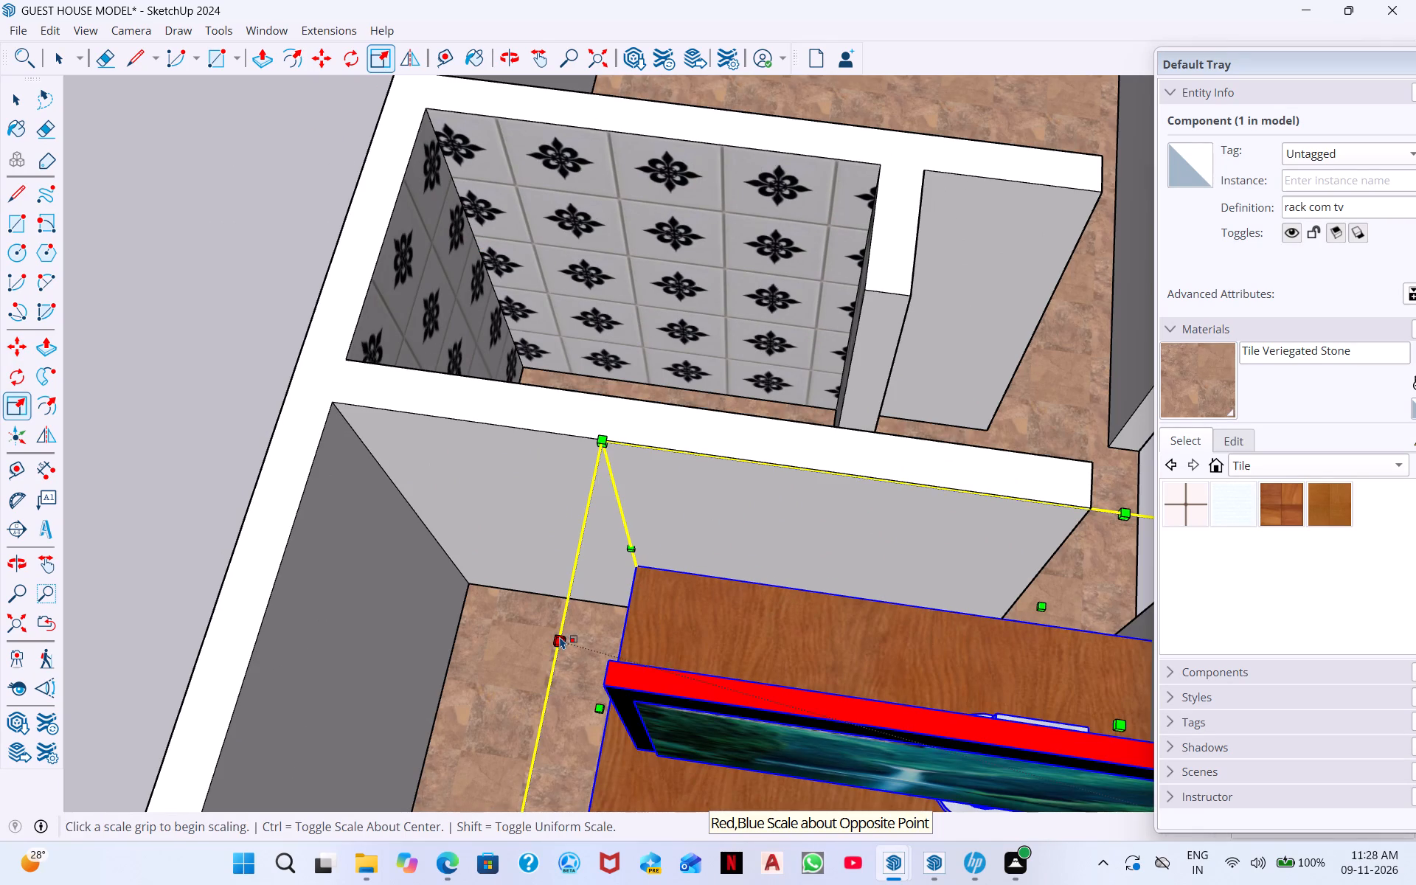
{"action": "scroll", "coordinate": [924, 651], "scroll_direction": "down", "scroll_amount": 10}
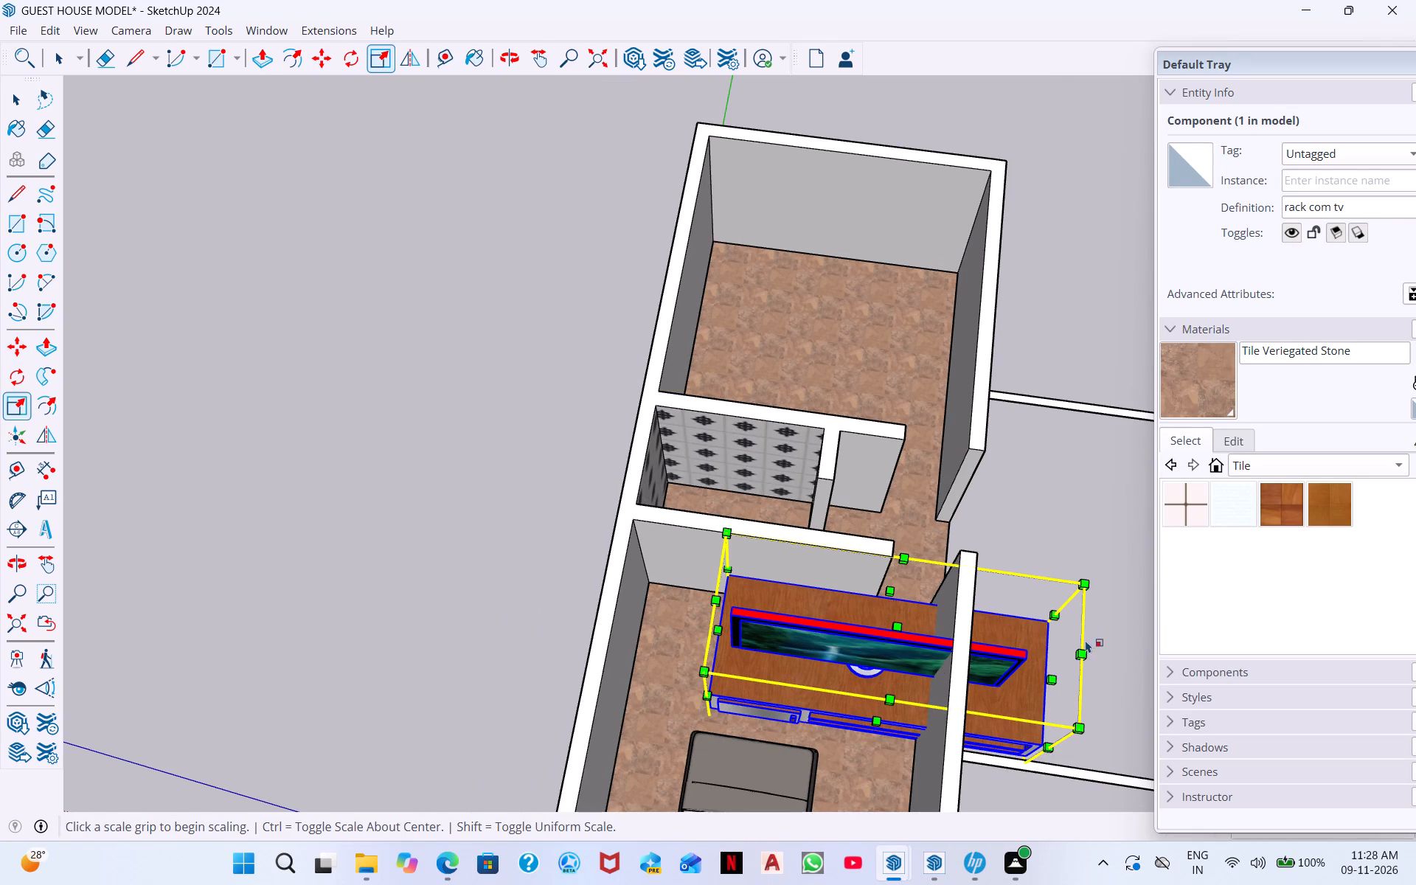
{"action": "left_click_drag", "start_coordinate": [1080, 651], "coordinate": [914, 653]}
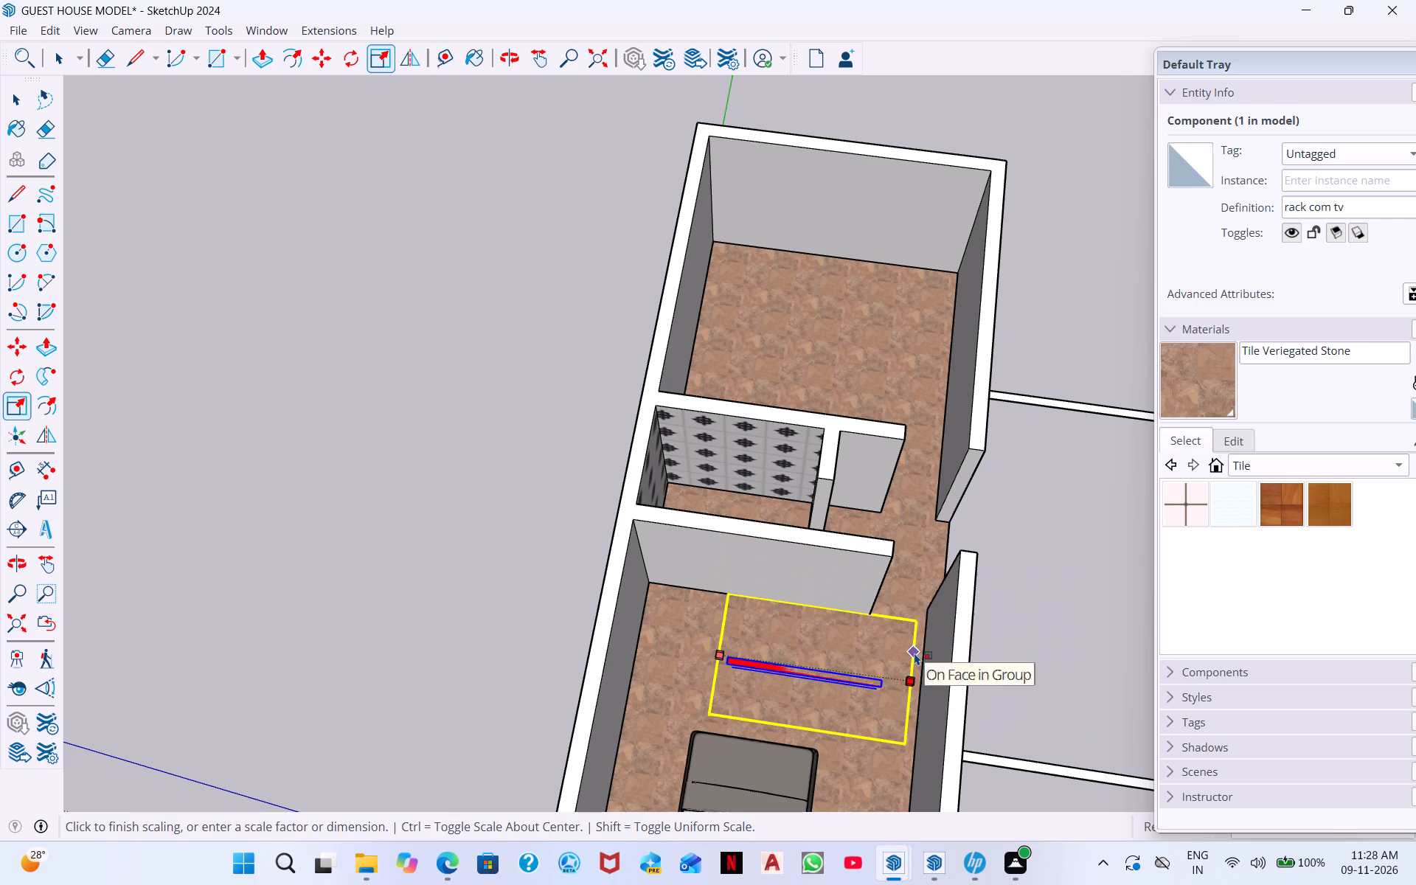
{"action": "left_click_drag", "start_coordinate": [914, 653], "coordinate": [1021, 625]}
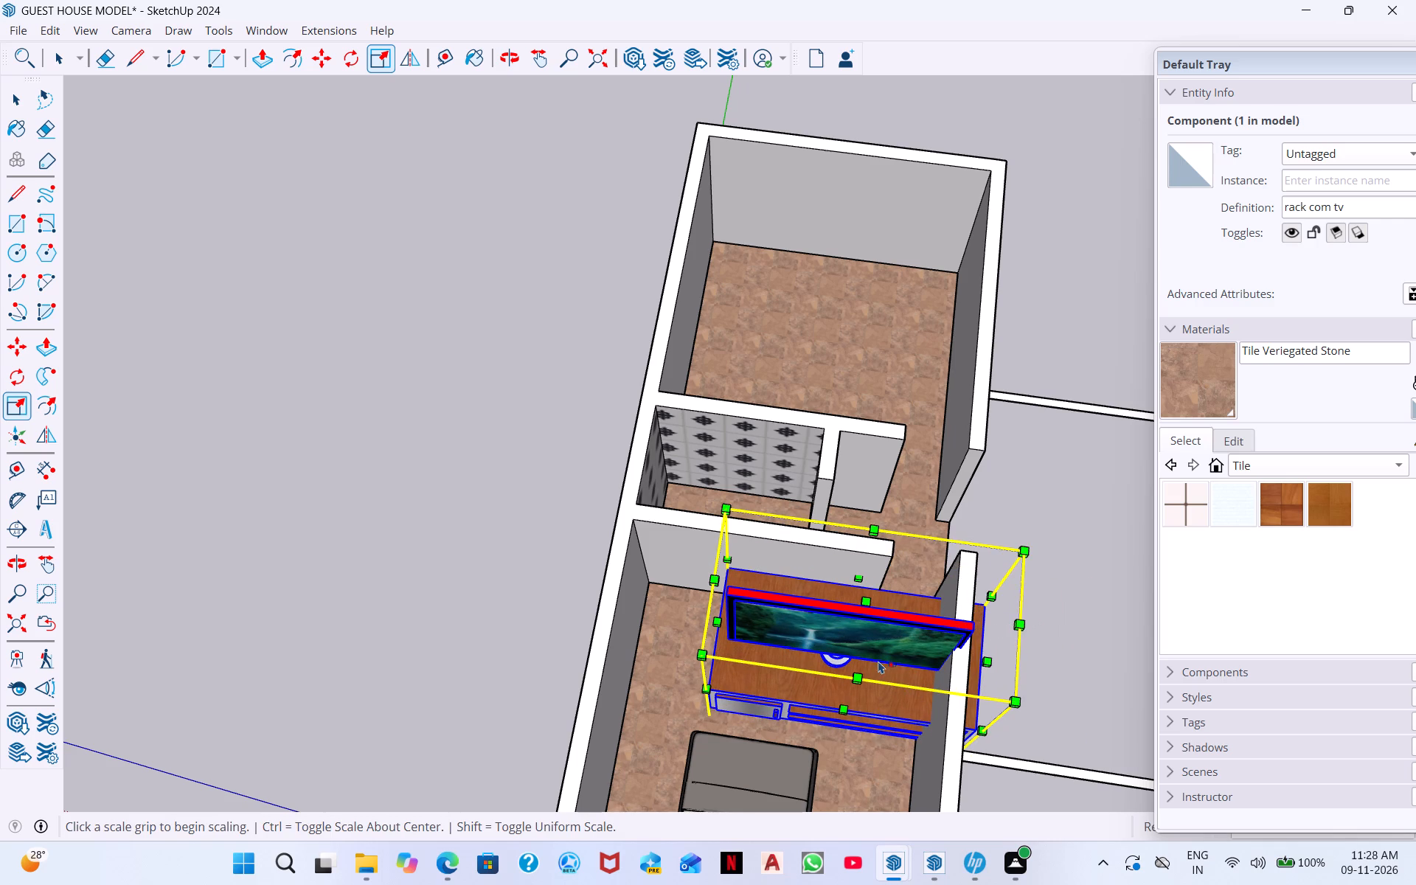
{"action": "left_click", "coordinate": [870, 603]}
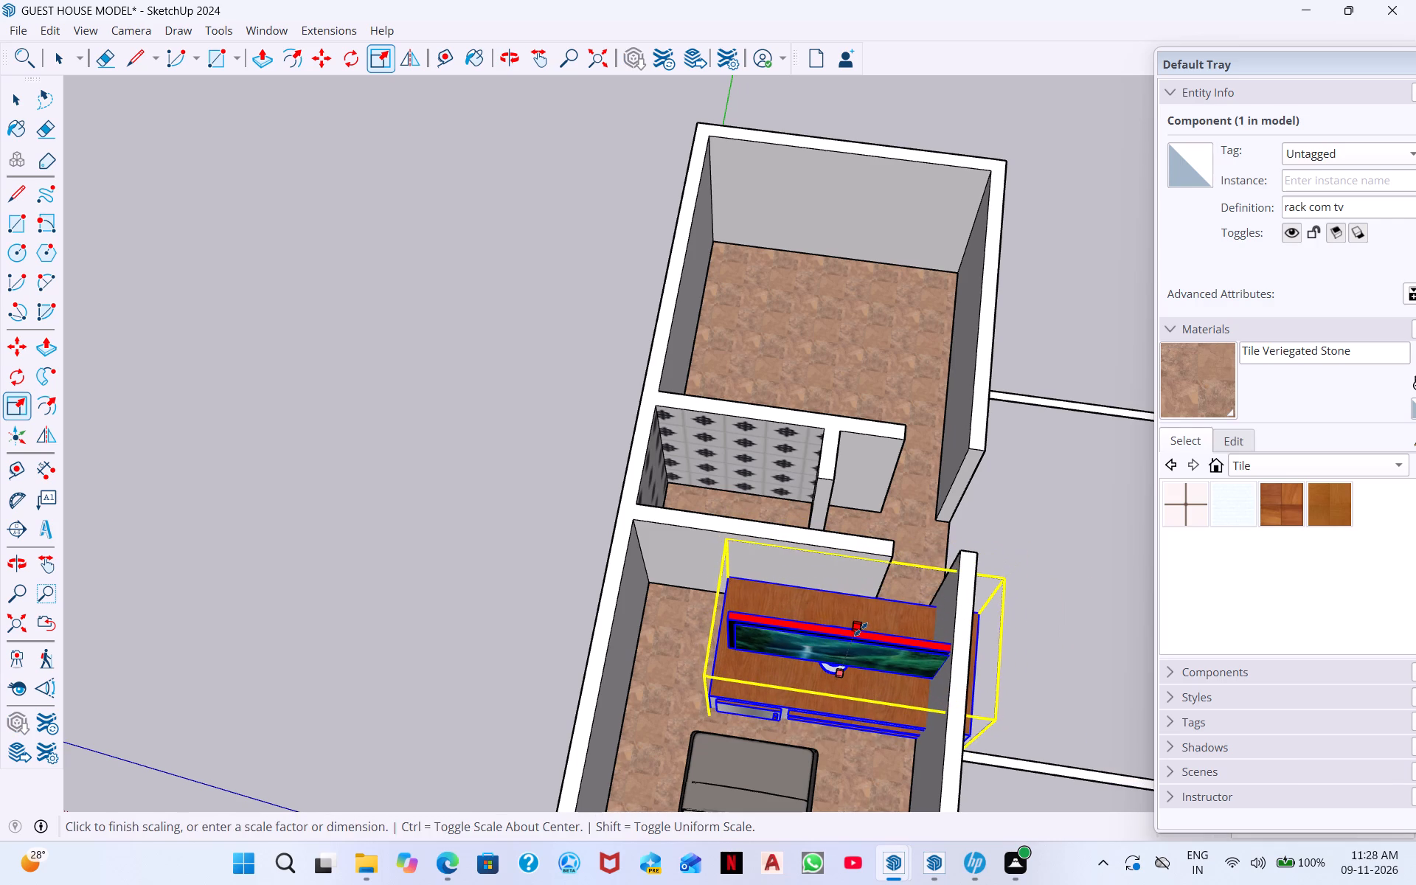
{"action": "left_click", "coordinate": [846, 648]}
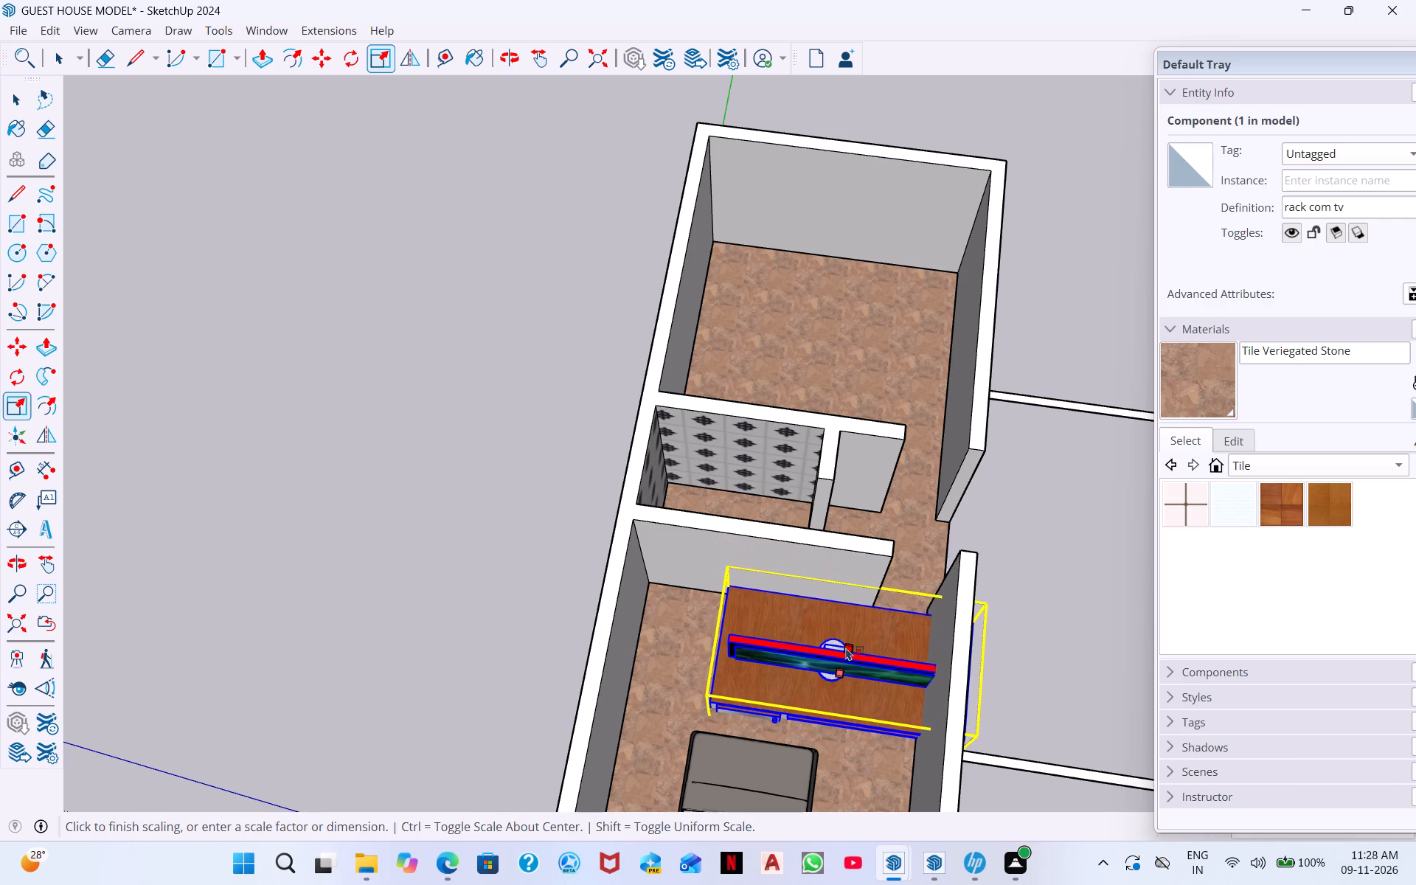
Shorten the TV rack from its end inside the room, scaling it away from the side wall.
{"action": "middle_click_drag", "start_coordinate": [849, 662], "coordinate": [815, 510]}
{"action": "middle_click_drag", "start_coordinate": [882, 651], "coordinate": [881, 488]}
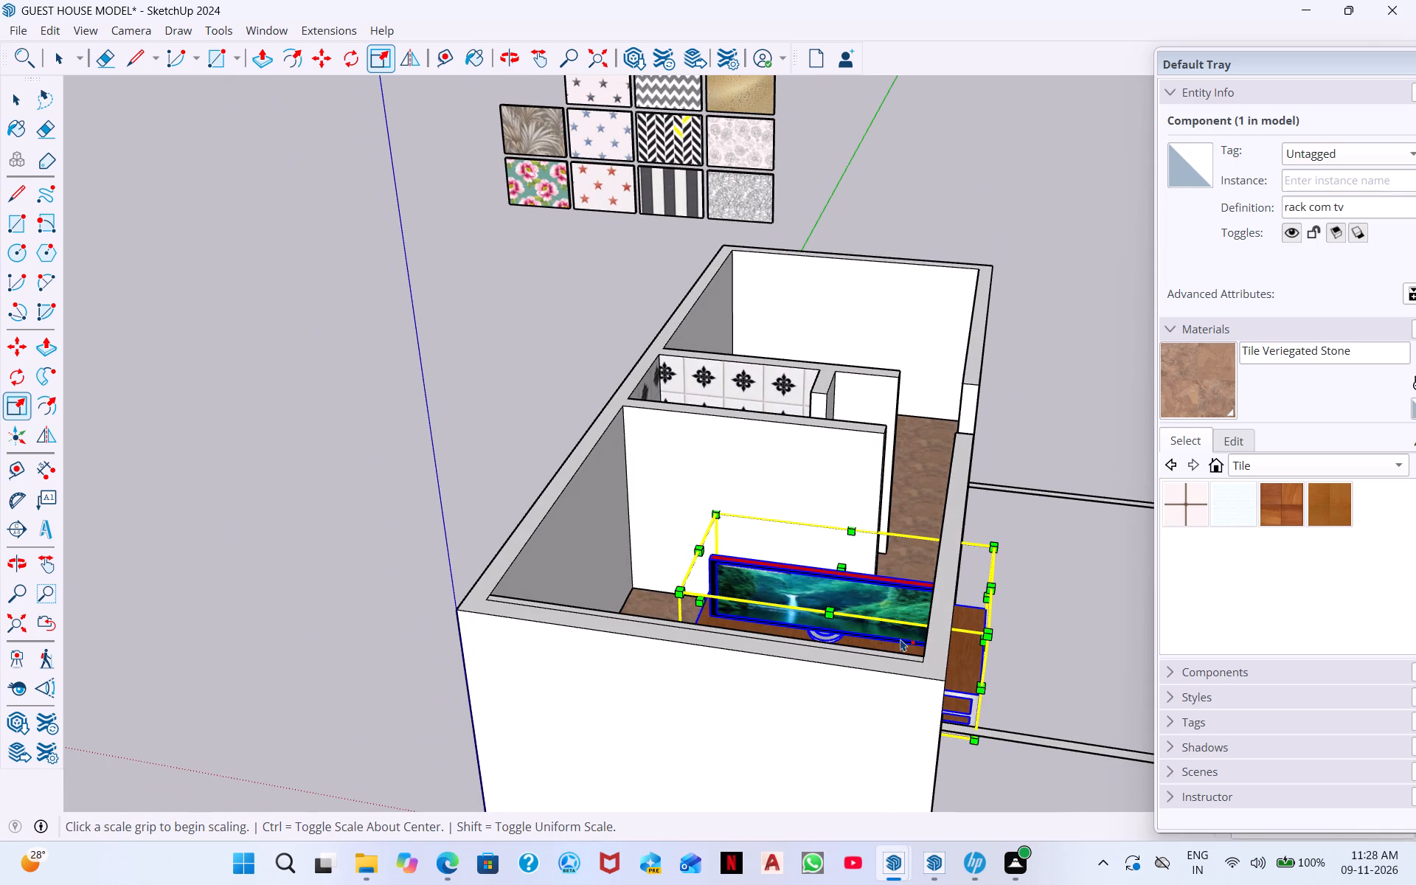
{"action": "middle_click_drag", "start_coordinate": [872, 619], "coordinate": [882, 768]}
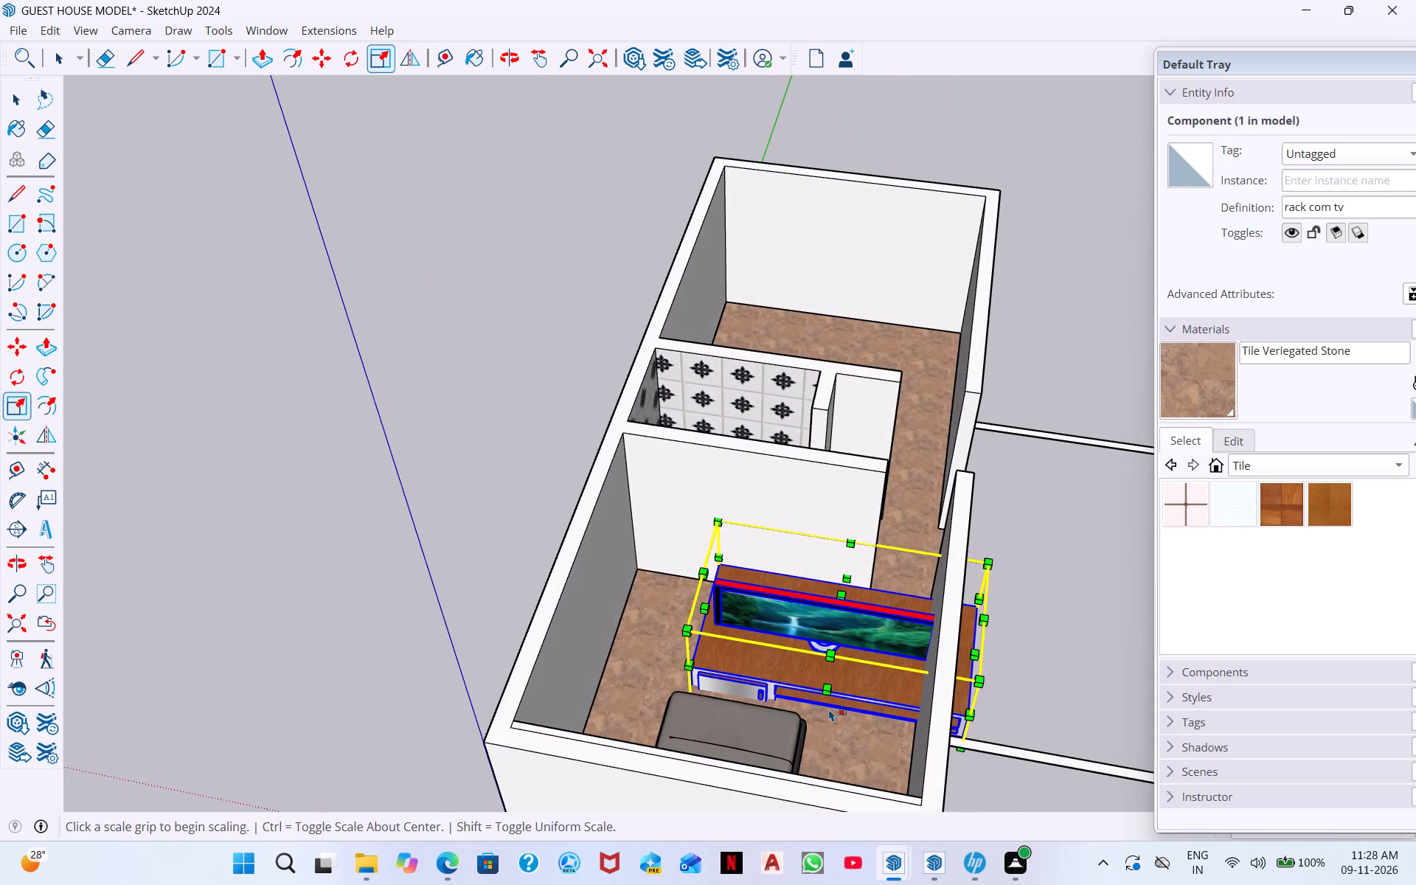
{"action": "scroll", "coordinate": [829, 707], "scroll_direction": "up", "scroll_amount": 10}
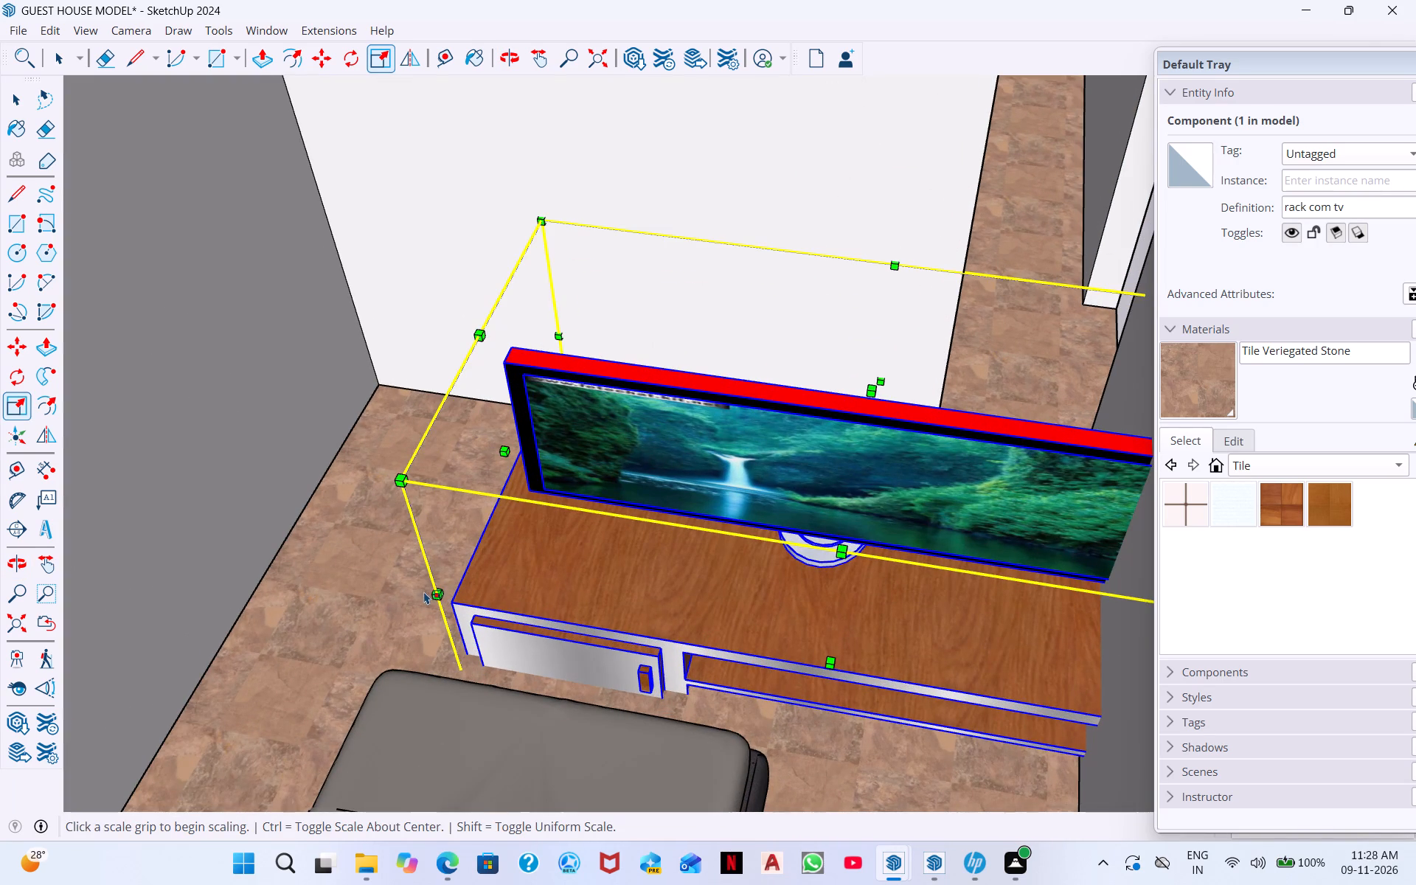
{"action": "left_click_drag", "start_coordinate": [433, 589], "coordinate": [445, 591]}
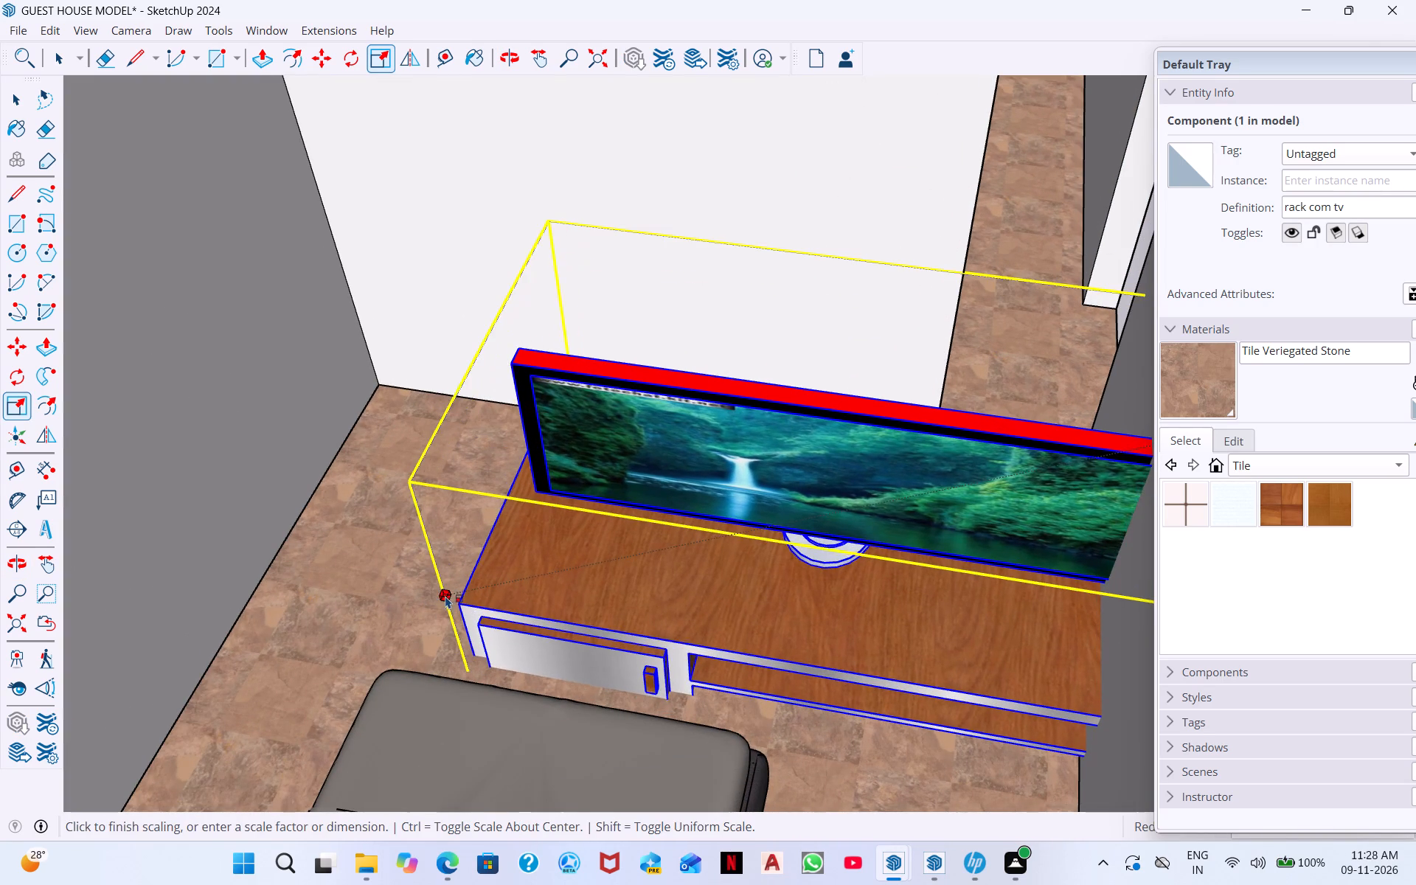
{"action": "left_click", "coordinate": [650, 627]}
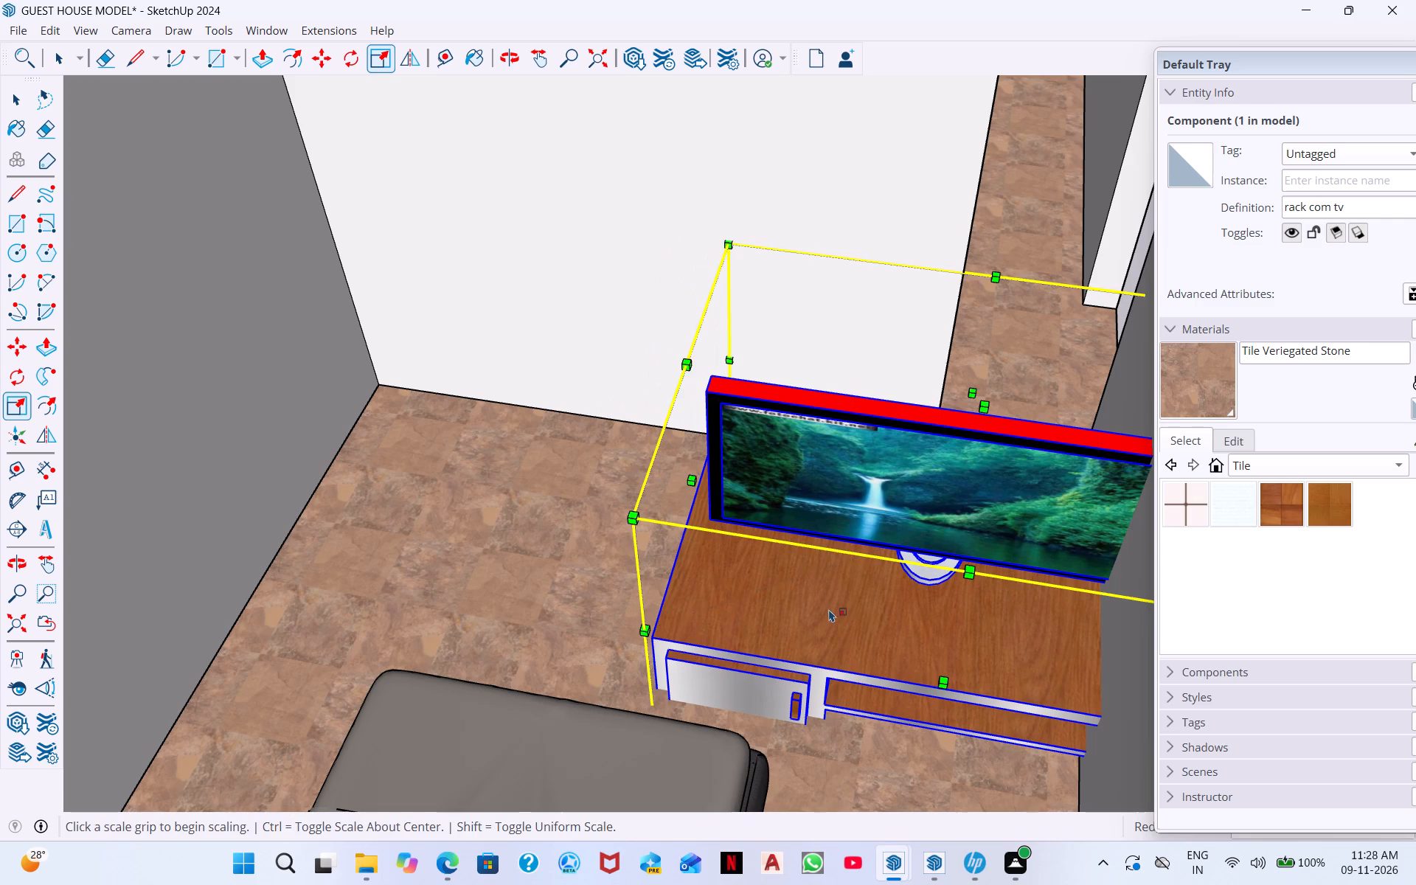
Reduce the TV rack's depth by scaling it back from the front vertical edge of its end outside the exterior wall.
{"action": "middle_click_drag", "start_coordinate": [978, 628], "coordinate": [864, 537]}
{"action": "scroll", "coordinate": [828, 521], "scroll_direction": "down", "scroll_amount": 3}
{"action": "scroll", "coordinate": [1091, 594], "scroll_direction": "up", "scroll_amount": 4}
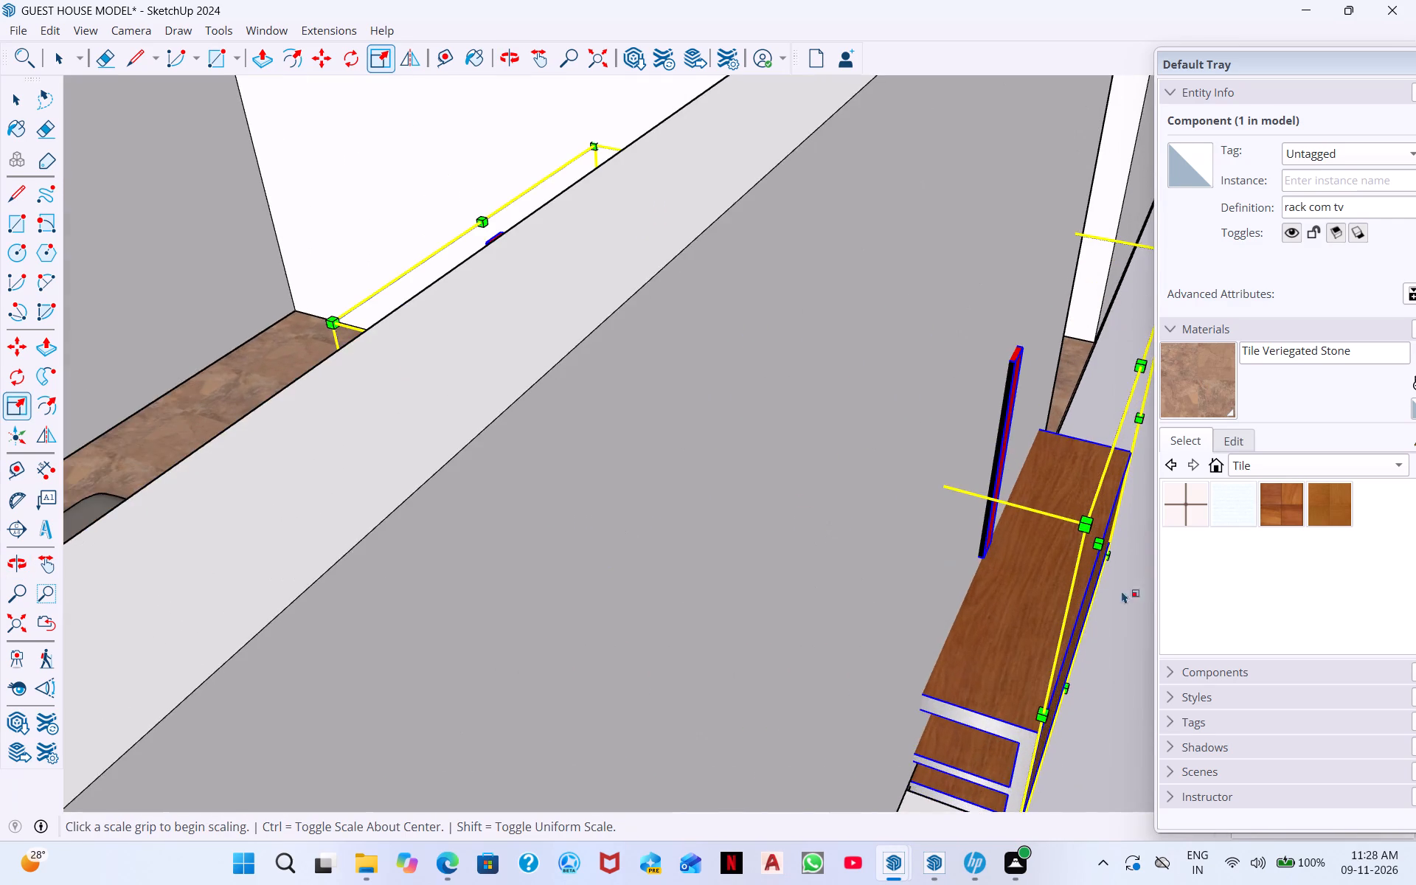
{"action": "middle_click_drag", "start_coordinate": [1108, 591], "coordinate": [895, 533]}
{"action": "scroll", "coordinate": [987, 605], "scroll_direction": "down", "scroll_amount": 8}
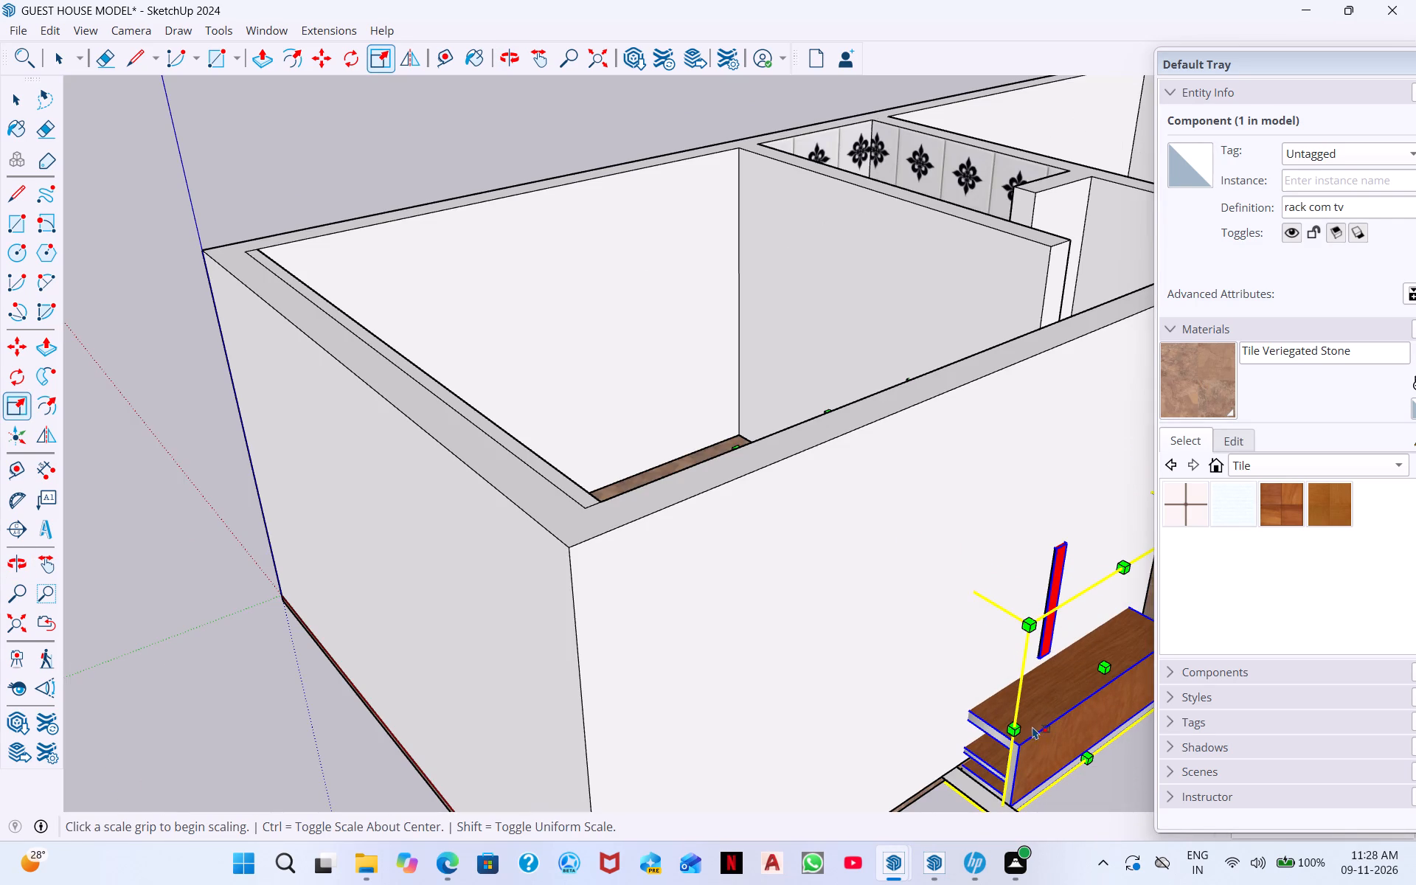
{"action": "left_click_drag", "start_coordinate": [1012, 729], "coordinate": [1012, 718]}
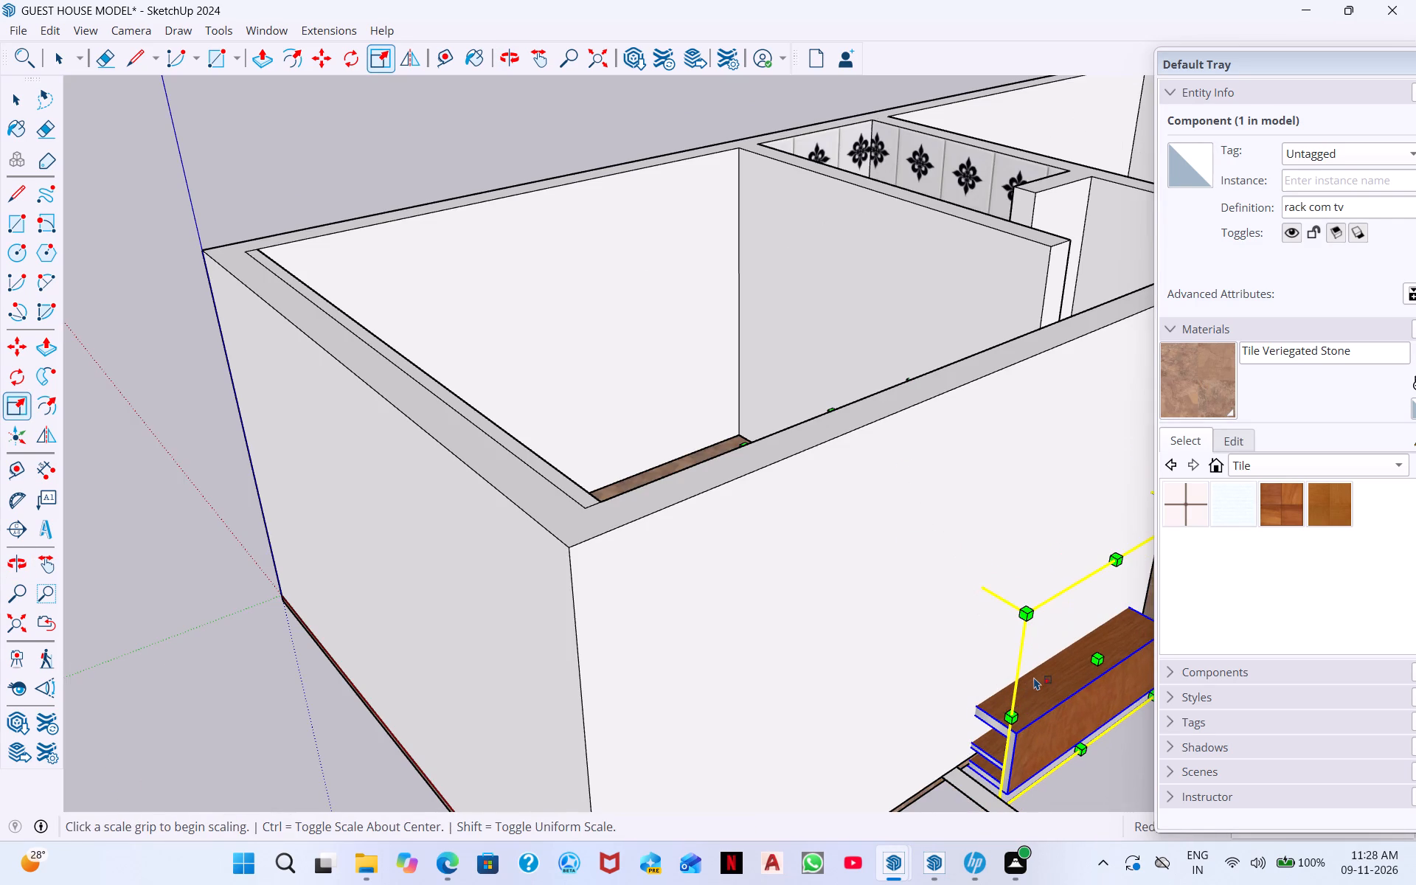
{"action": "left_click", "coordinate": [1049, 656]}
{"action": "left_click_drag", "start_coordinate": [1012, 712], "coordinate": [1041, 678]}
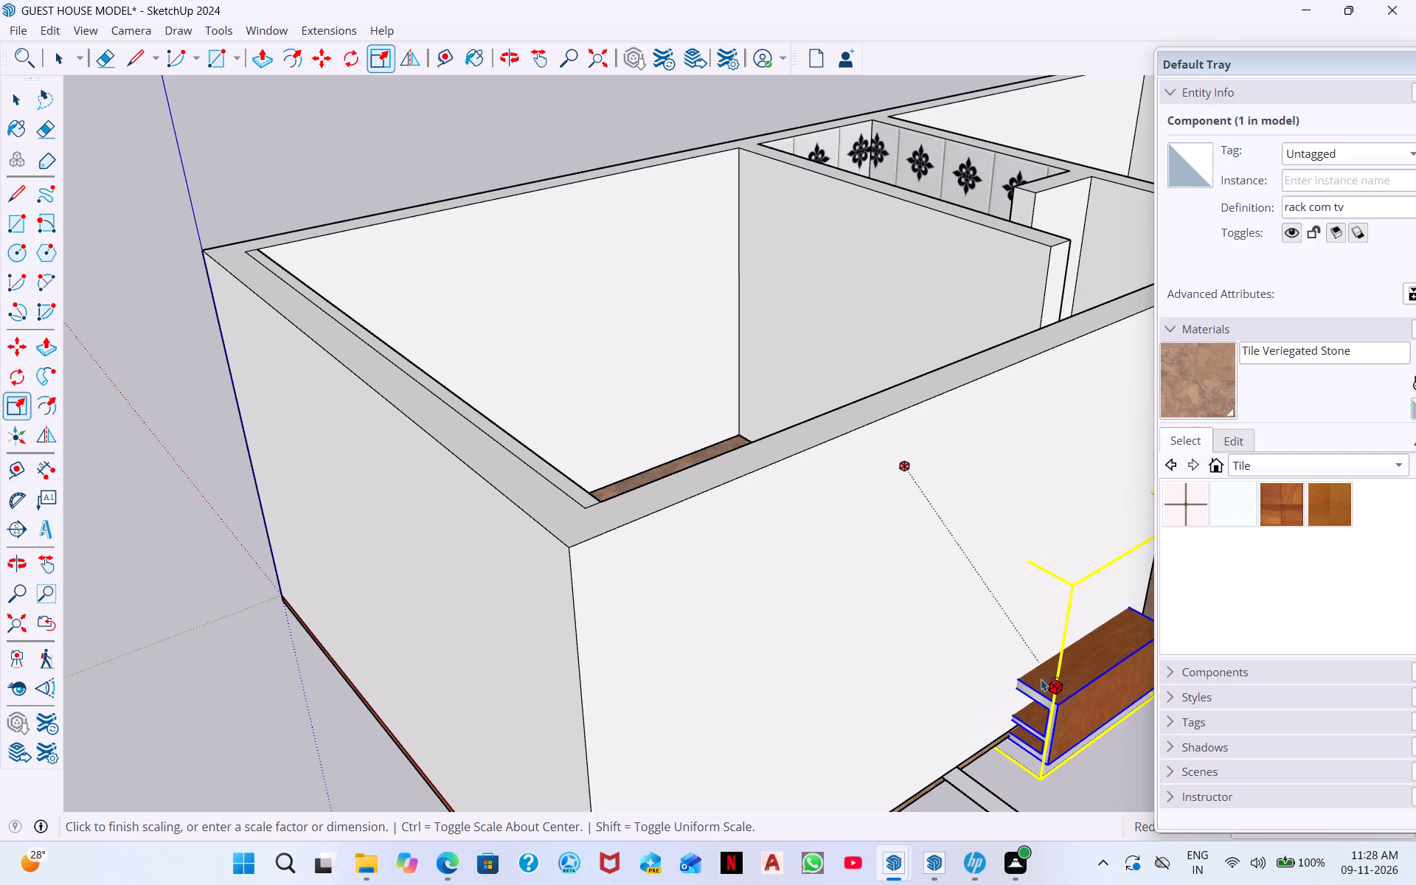
{"action": "left_click_drag", "start_coordinate": [1041, 678], "coordinate": [1044, 674]}
{"action": "scroll", "coordinate": [1066, 675], "scroll_direction": "down", "scroll_amount": 4}
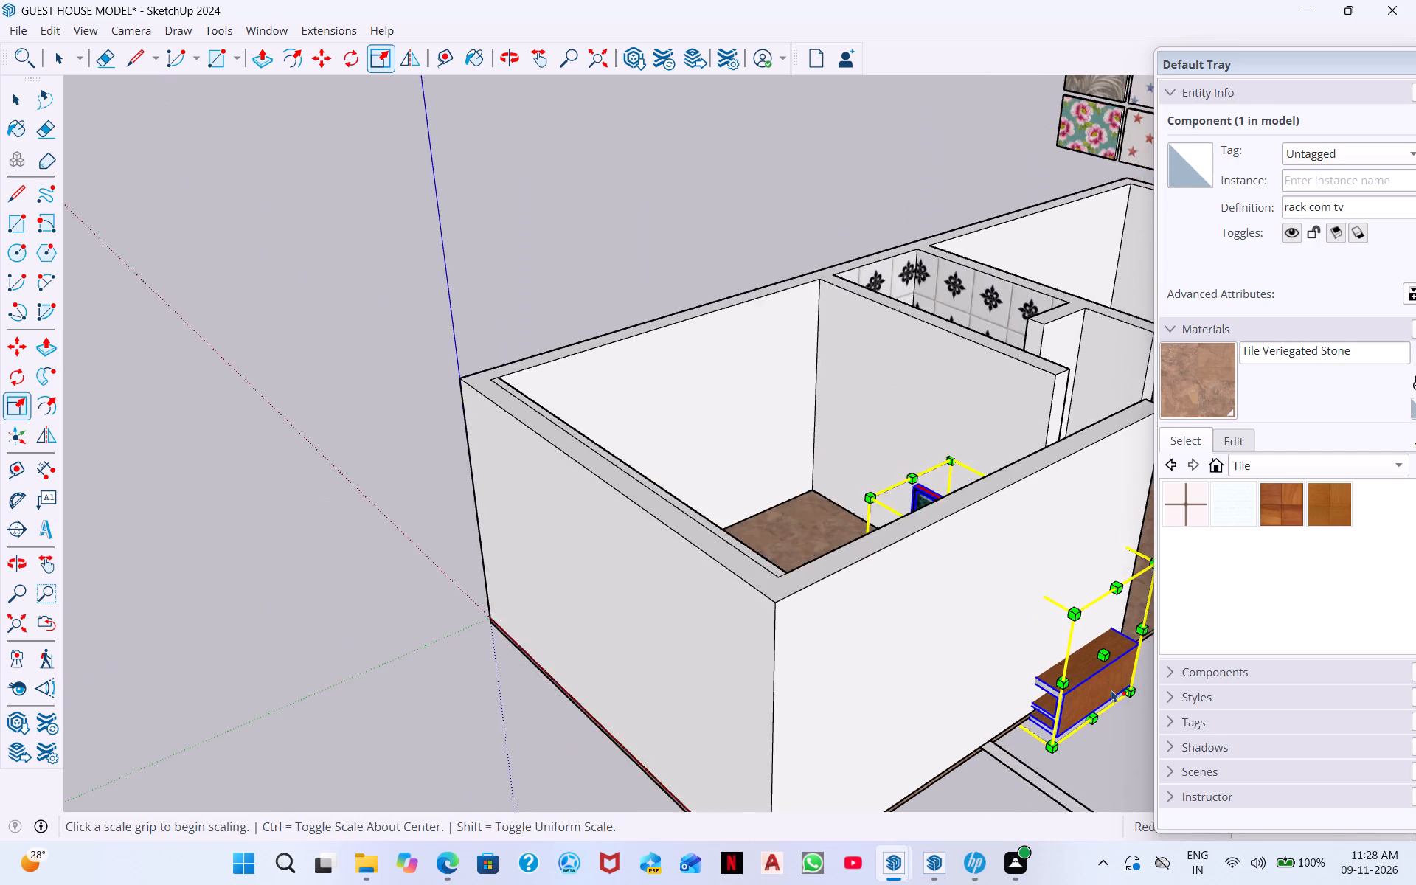
{"action": "scroll", "coordinate": [1111, 690], "scroll_direction": "down", "scroll_amount": 3}
{"action": "scroll", "coordinate": [1127, 678], "scroll_direction": "up", "scroll_amount": 10}
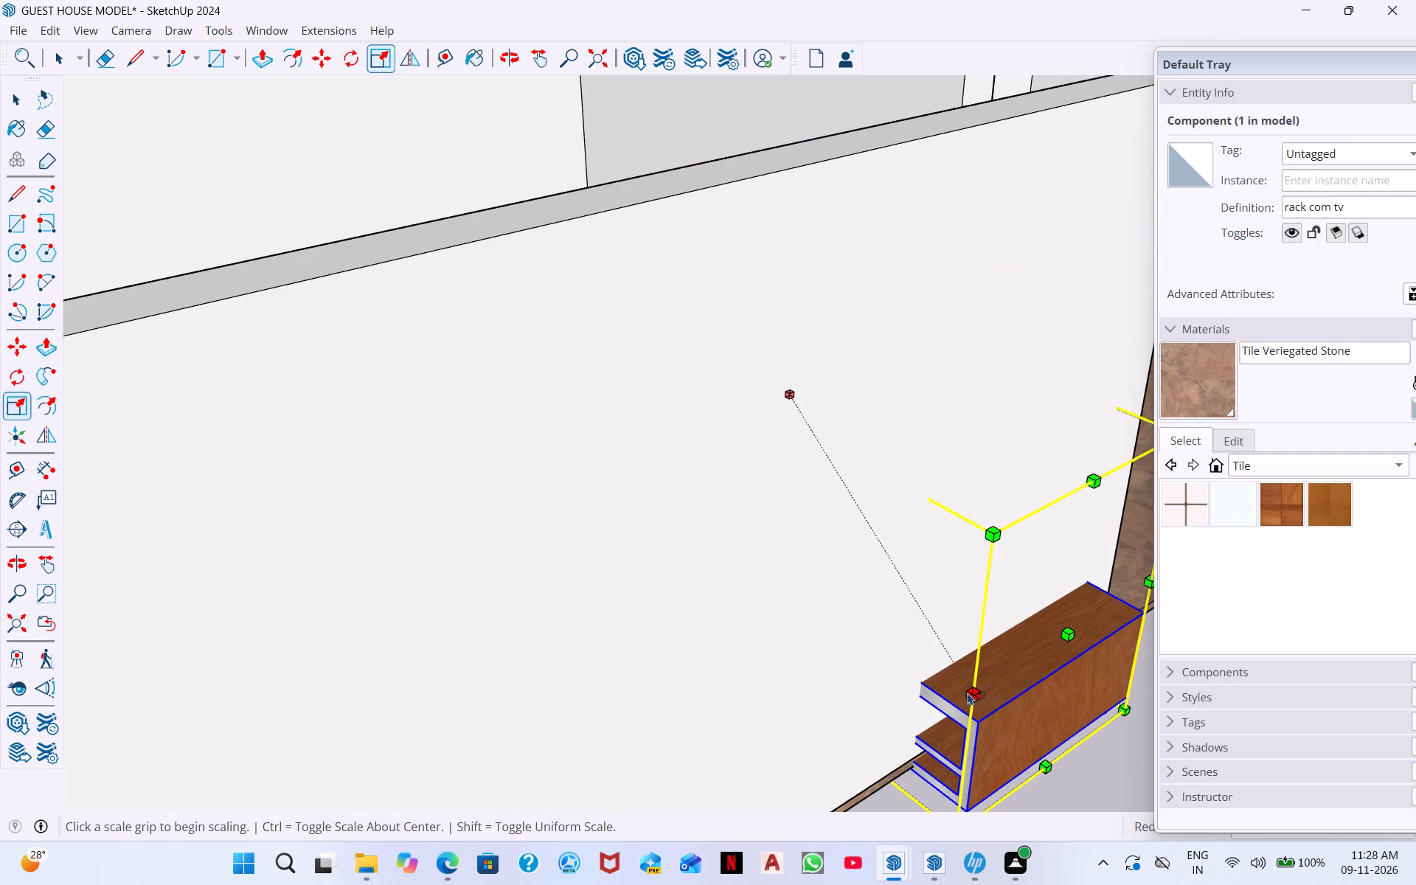
{"action": "left_click_drag", "start_coordinate": [972, 689], "coordinate": [1057, 644]}
{"action": "left_click_drag", "start_coordinate": [1058, 645], "coordinate": [1068, 637]}
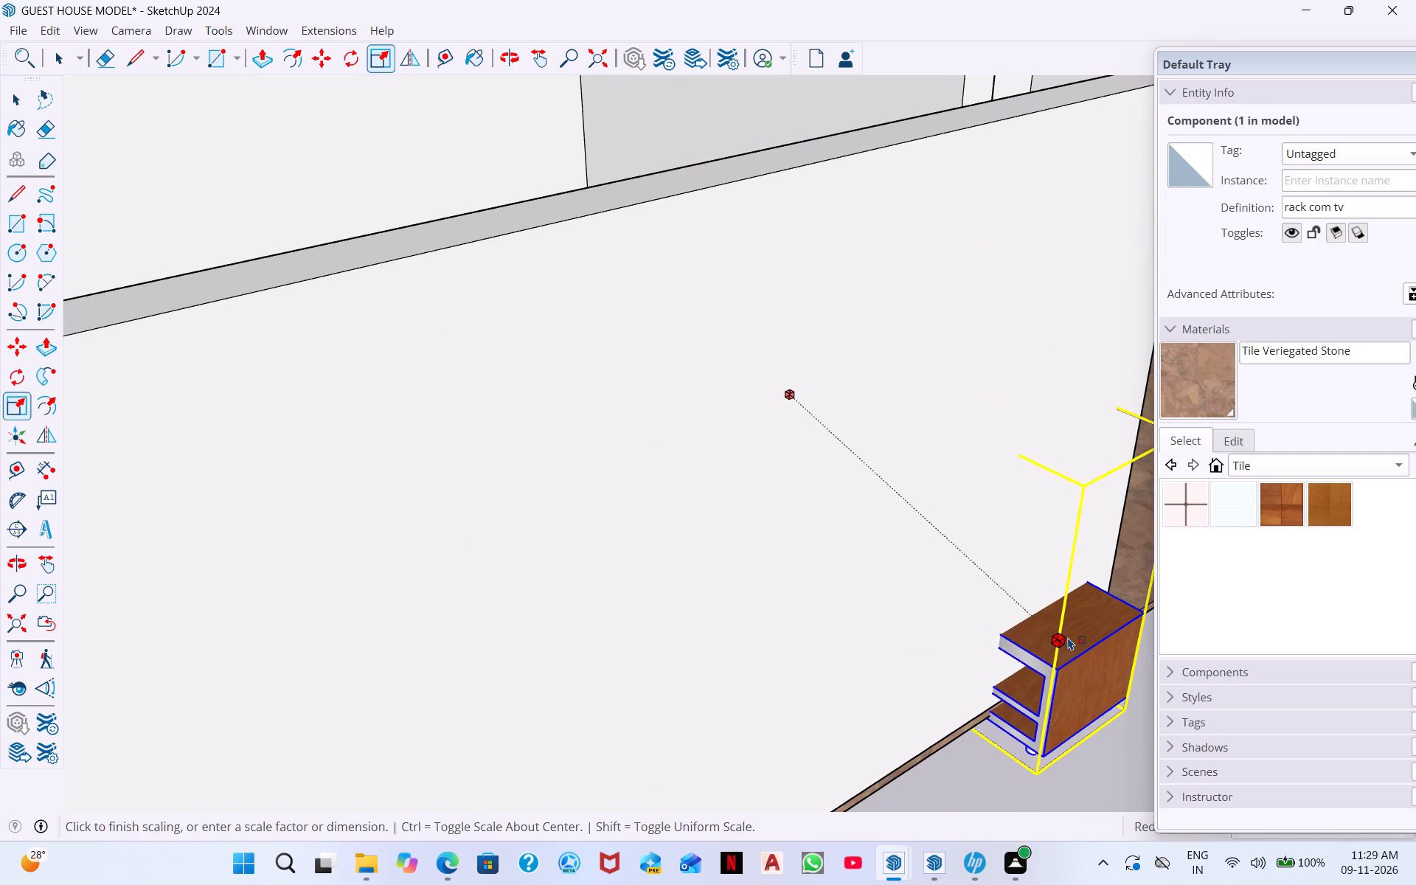
{"action": "left_click_drag", "start_coordinate": [1068, 637], "coordinate": [1073, 634]}
Shorten the TV rack by scaling its protruding outer end in toward the exterior wall.
{"action": "scroll", "coordinate": [1069, 643], "scroll_direction": "down", "scroll_amount": 4}
{"action": "middle_click_drag", "start_coordinate": [1015, 636], "coordinate": [1030, 862]}
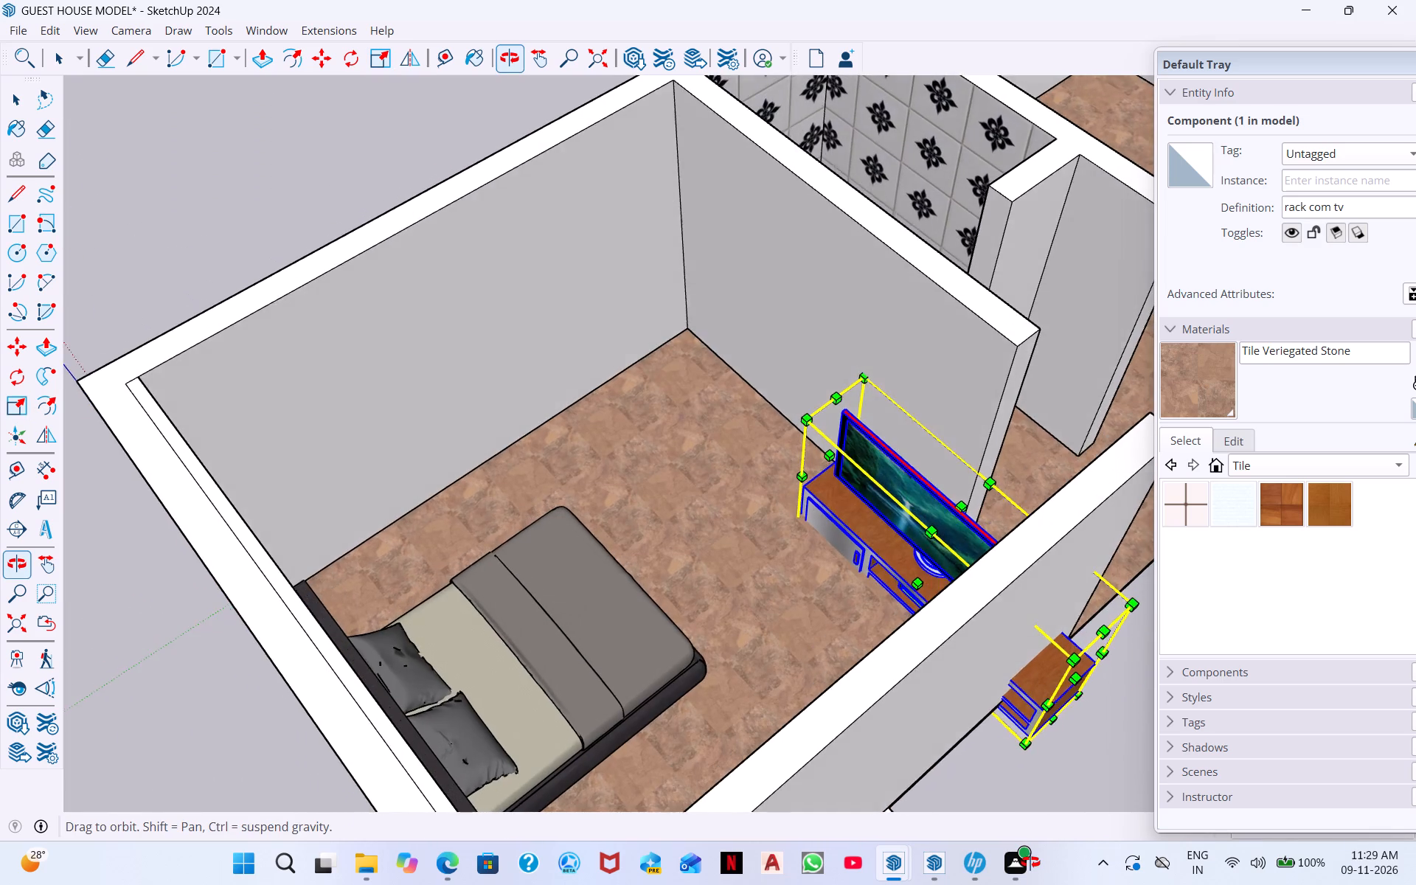
{"action": "middle_click_drag", "start_coordinate": [1030, 862], "coordinate": [951, 616]}
{"action": "scroll", "coordinate": [1079, 682], "scroll_direction": "up", "scroll_amount": 4}
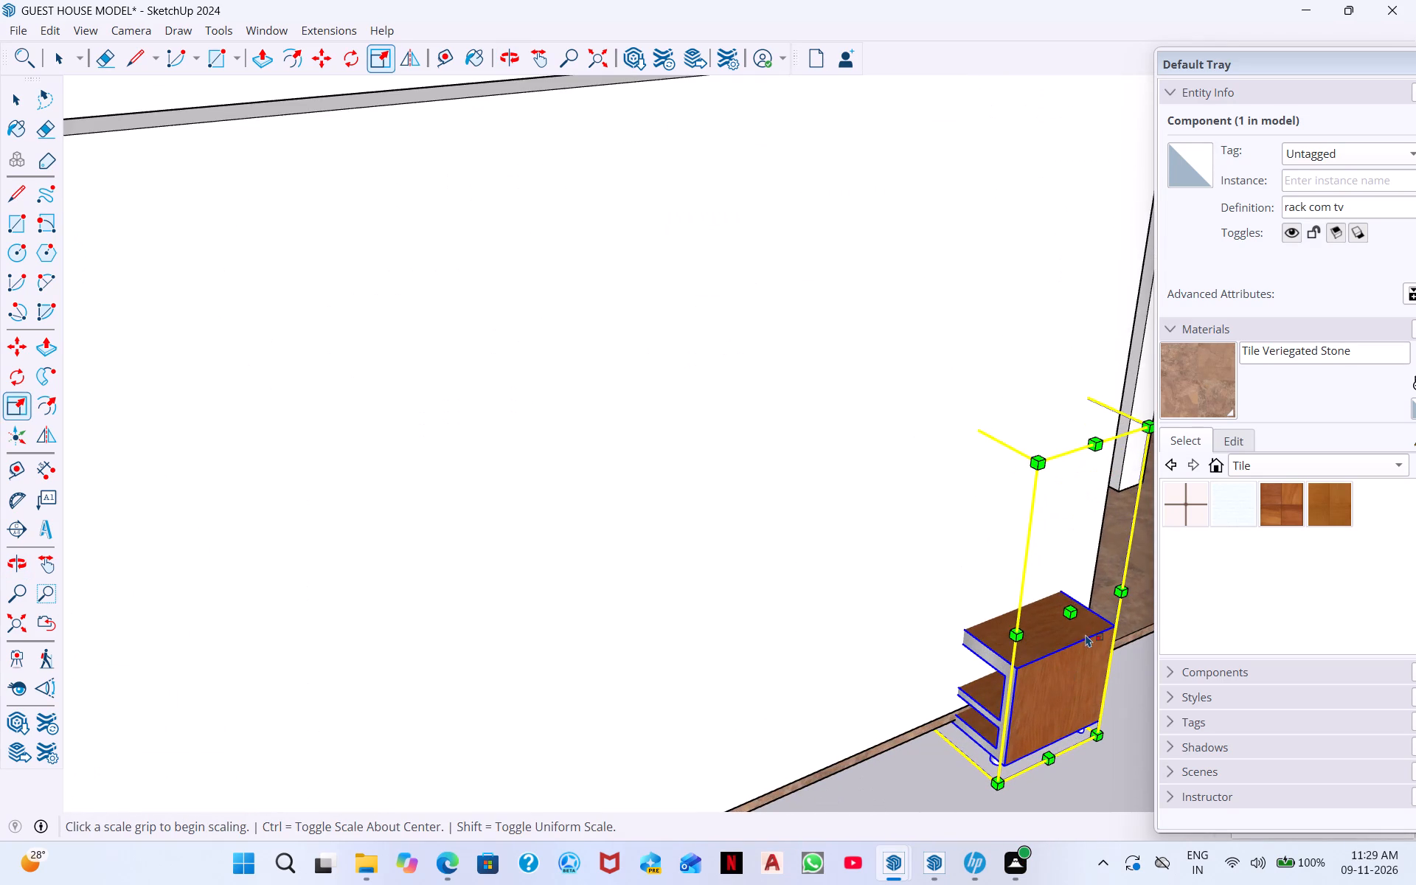
{"action": "left_click_drag", "start_coordinate": [1077, 614], "coordinate": [1033, 585]}
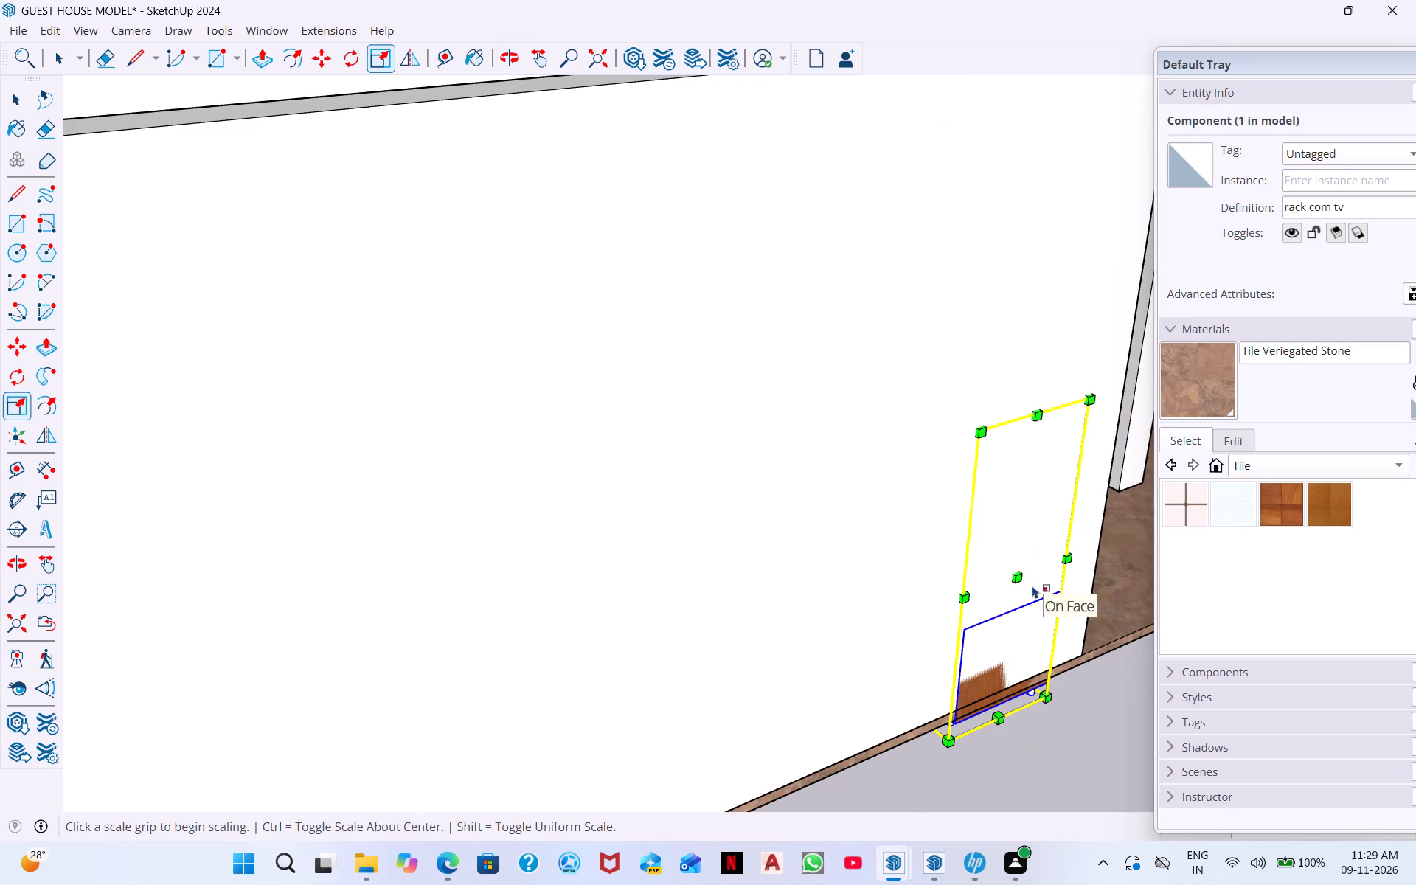
Move the TV rack by its rear top corner along the bathroom partition wall, raising it out of the floor.
{"action": "middle_click_drag", "start_coordinate": [1027, 609], "coordinate": [1108, 884]}
{"action": "scroll", "coordinate": [793, 487], "scroll_direction": "up", "scroll_amount": 4}
{"action": "scroll", "coordinate": [775, 479], "scroll_direction": "down", "scroll_amount": 4}
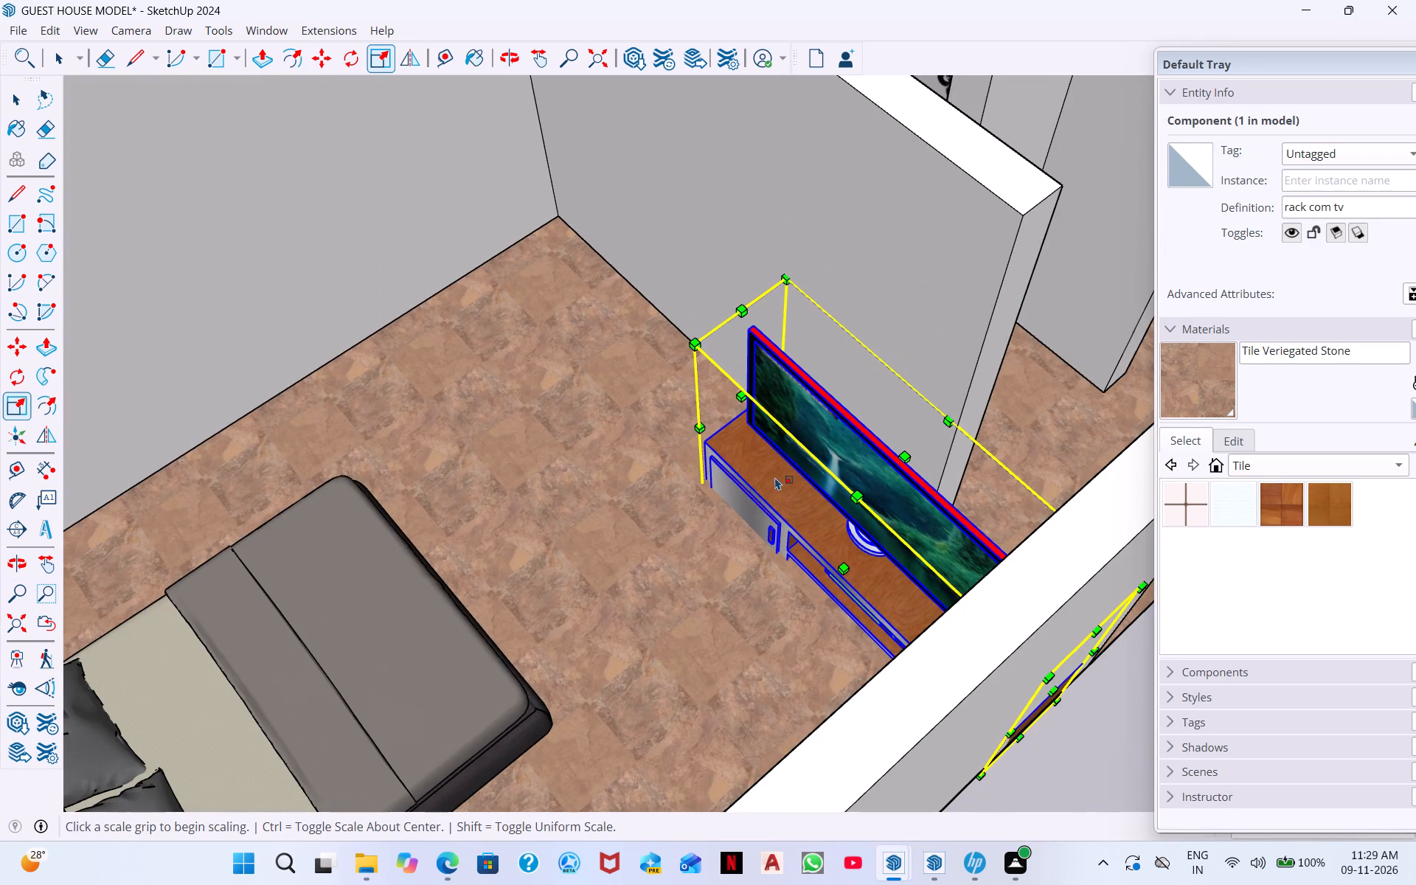
{"action": "middle_click_drag", "start_coordinate": [741, 437], "coordinate": [1022, 540]}
{"action": "middle_click_drag", "start_coordinate": [825, 487], "coordinate": [1017, 442]}
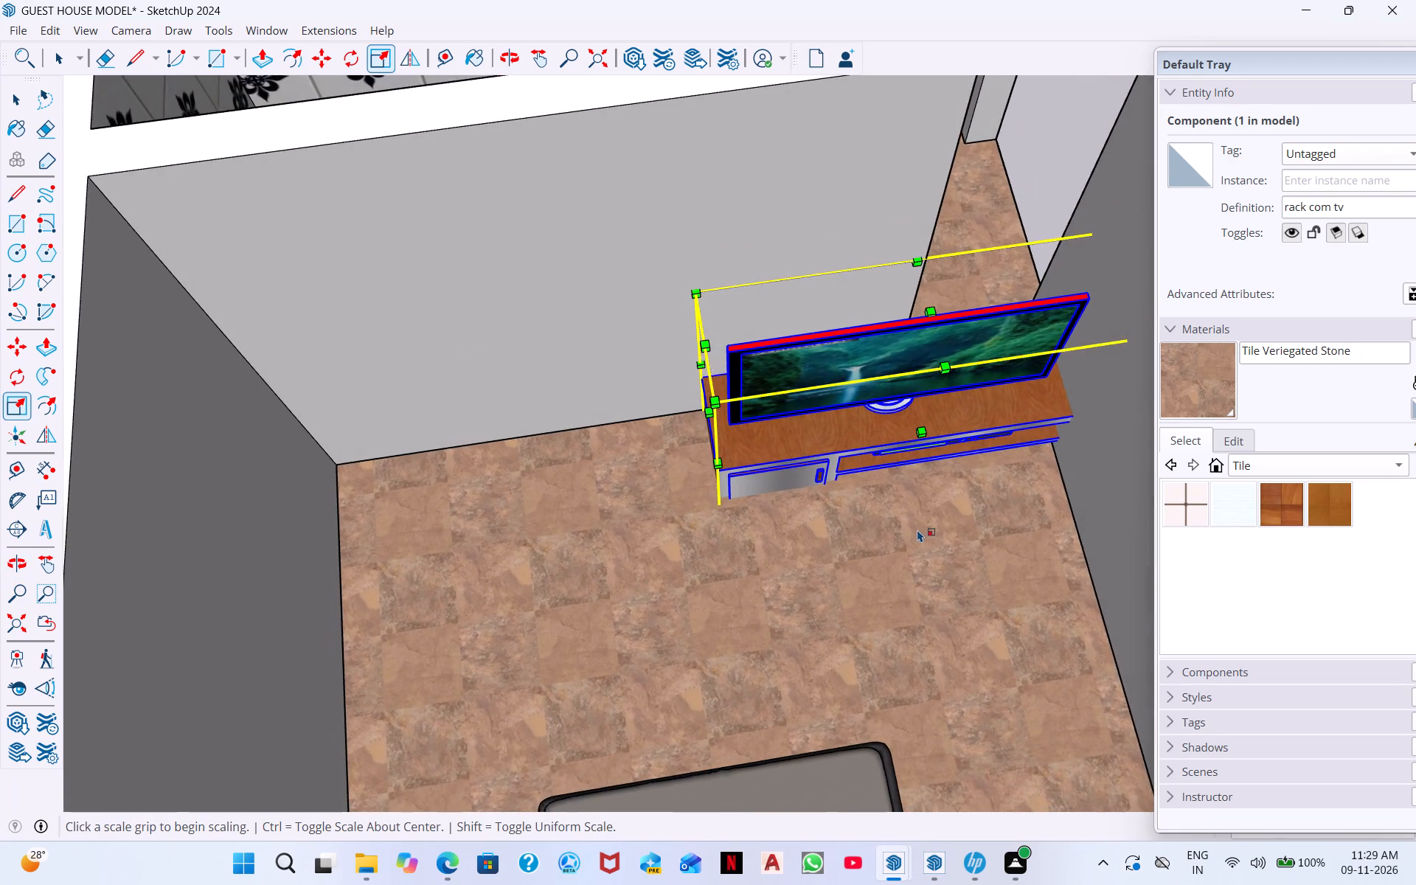
{"action": "scroll", "coordinate": [917, 530], "scroll_direction": "up", "scroll_amount": 2}
{"action": "scroll", "coordinate": [695, 389], "scroll_direction": "up", "scroll_amount": 4}
{"action": "scroll", "coordinate": [711, 417], "scroll_direction": "down", "scroll_amount": 8}
{"action": "middle_click_drag", "start_coordinate": [832, 450], "coordinate": [822, 341]}
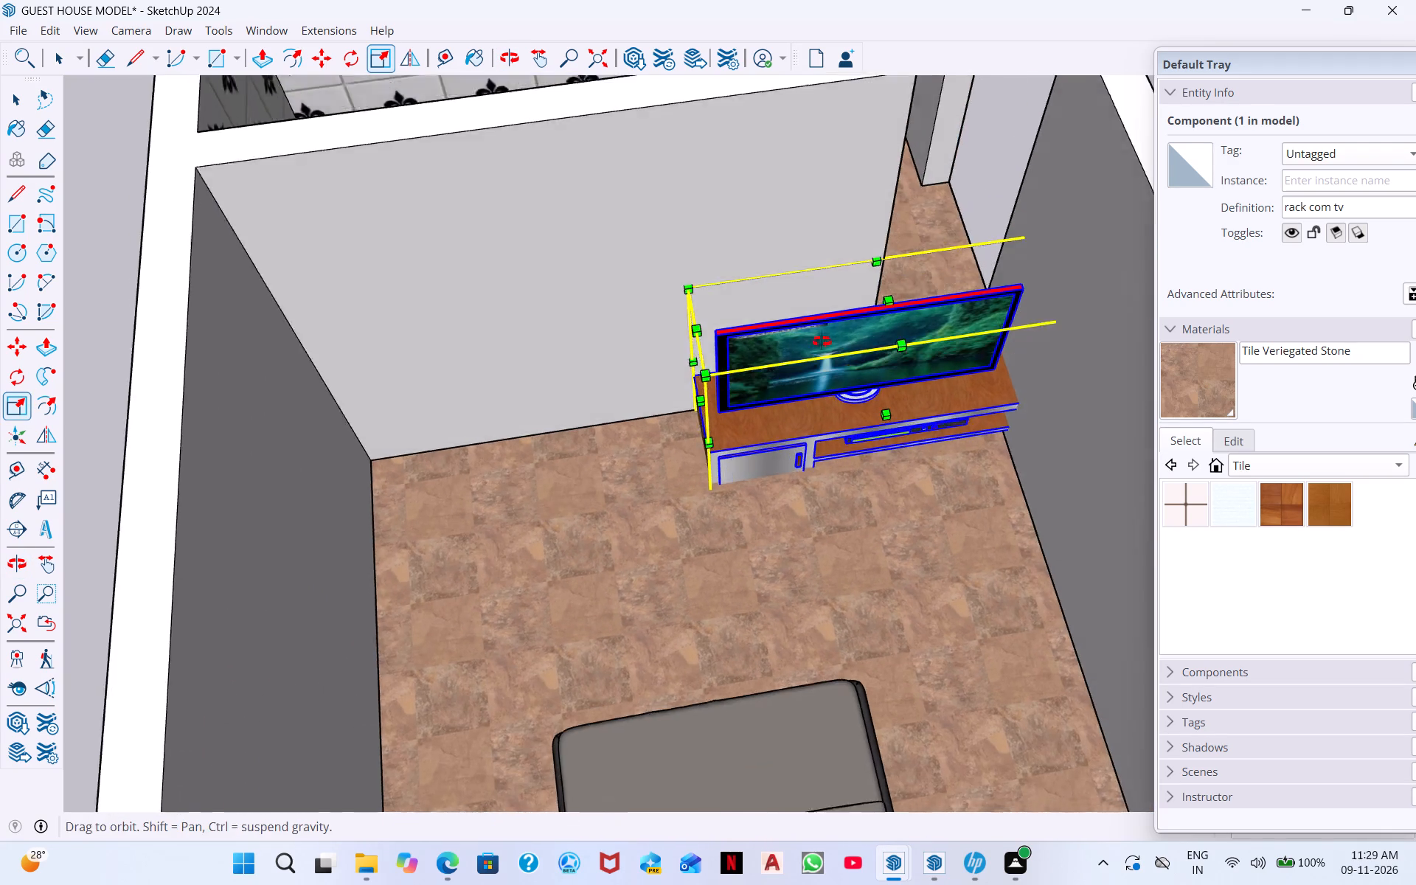
{"action": "middle_click_drag", "start_coordinate": [822, 341], "coordinate": [811, 310]}
{"action": "middle_click_drag", "start_coordinate": [861, 422], "coordinate": [861, 414]}
{"action": "scroll", "coordinate": [861, 419], "scroll_direction": "up", "scroll_amount": 6}
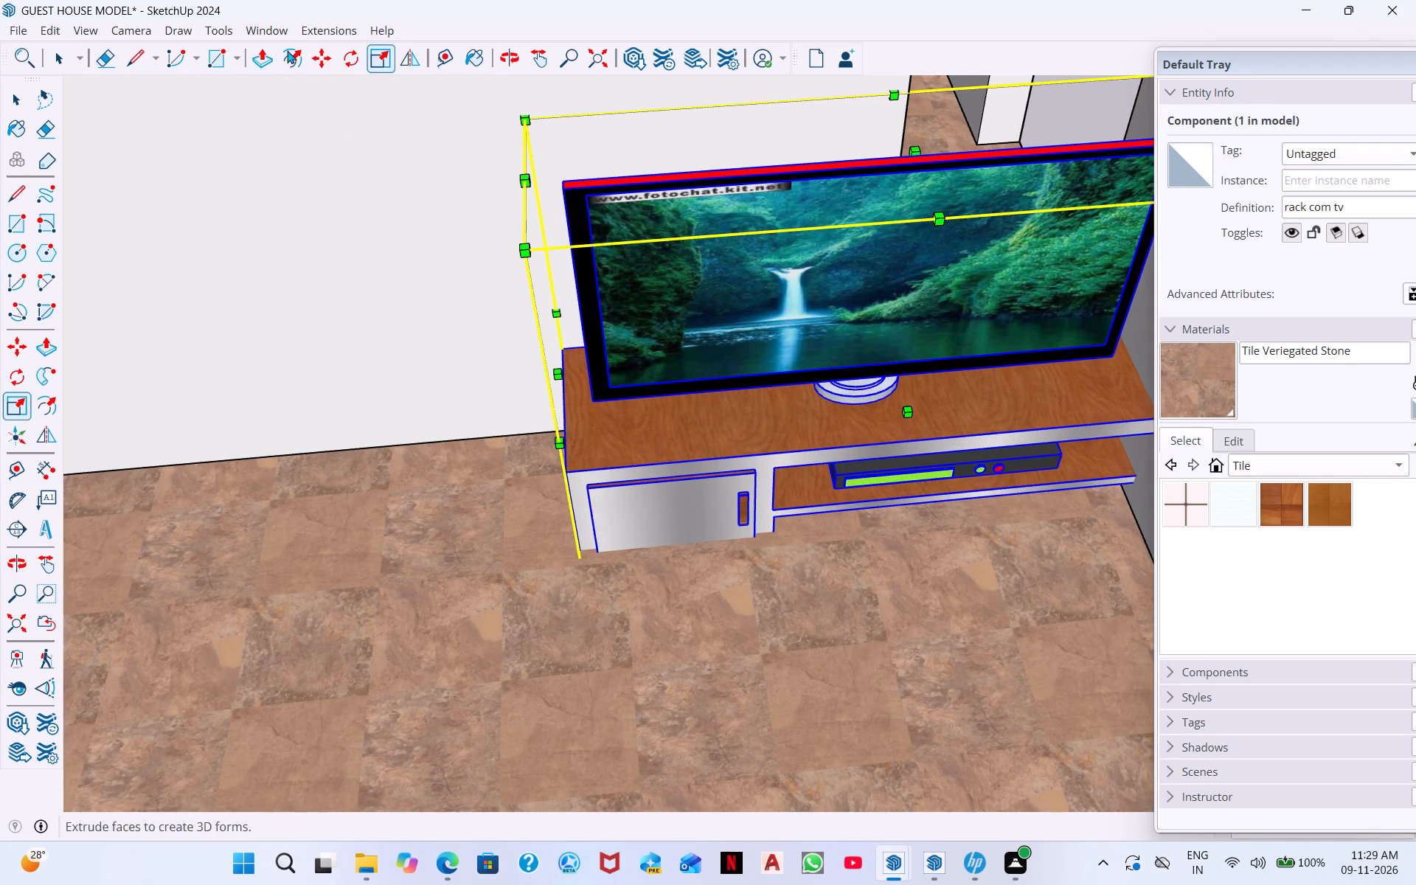
{"action": "left_click", "coordinate": [326, 61]}
{"action": "scroll", "coordinate": [535, 249], "scroll_direction": "up", "scroll_amount": 4}
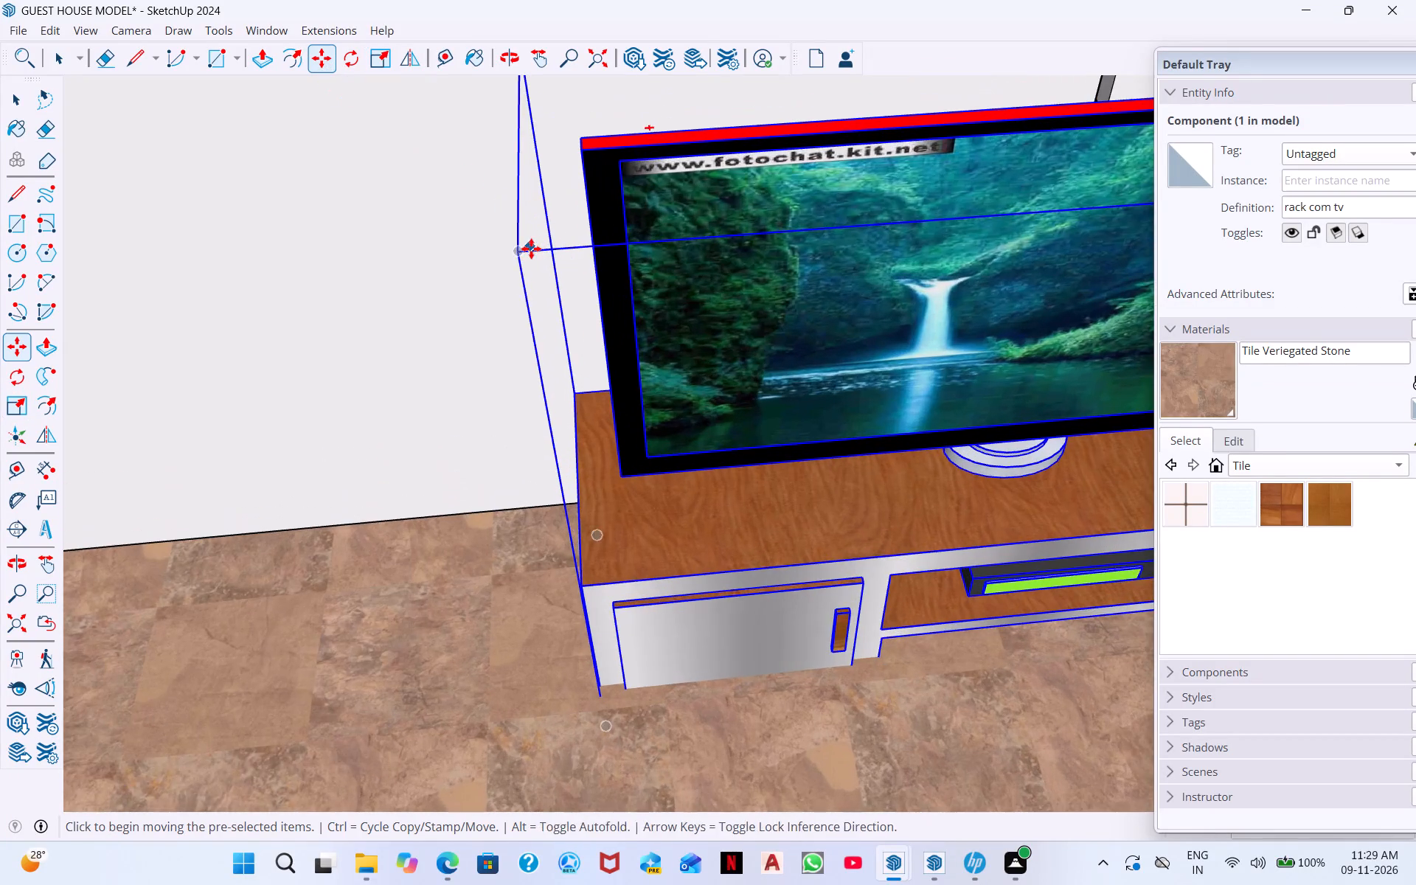
{"action": "middle_click_drag", "start_coordinate": [546, 317], "coordinate": [851, 413]}
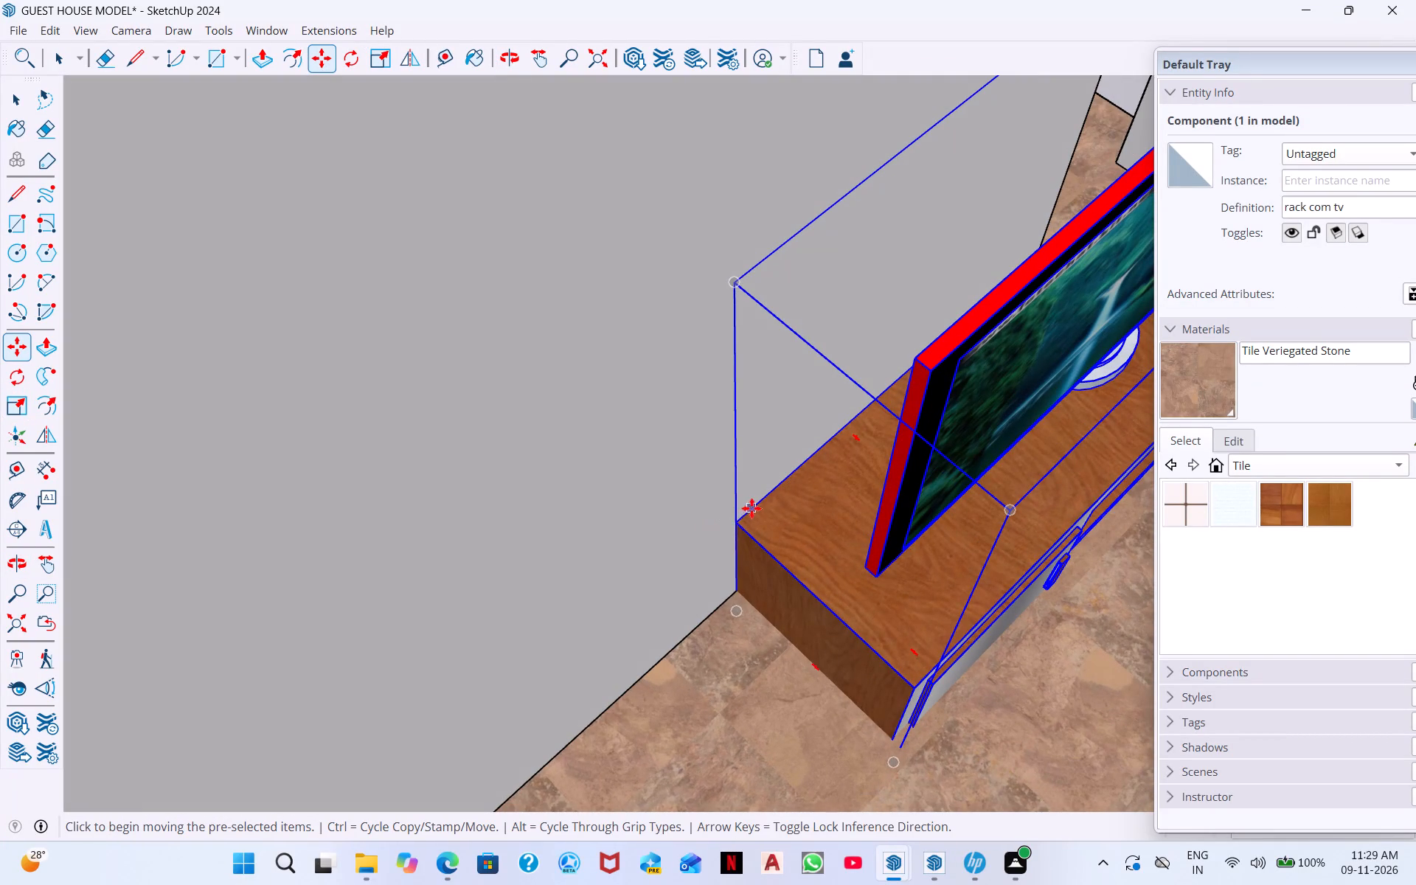
{"action": "left_click", "coordinate": [733, 518]}
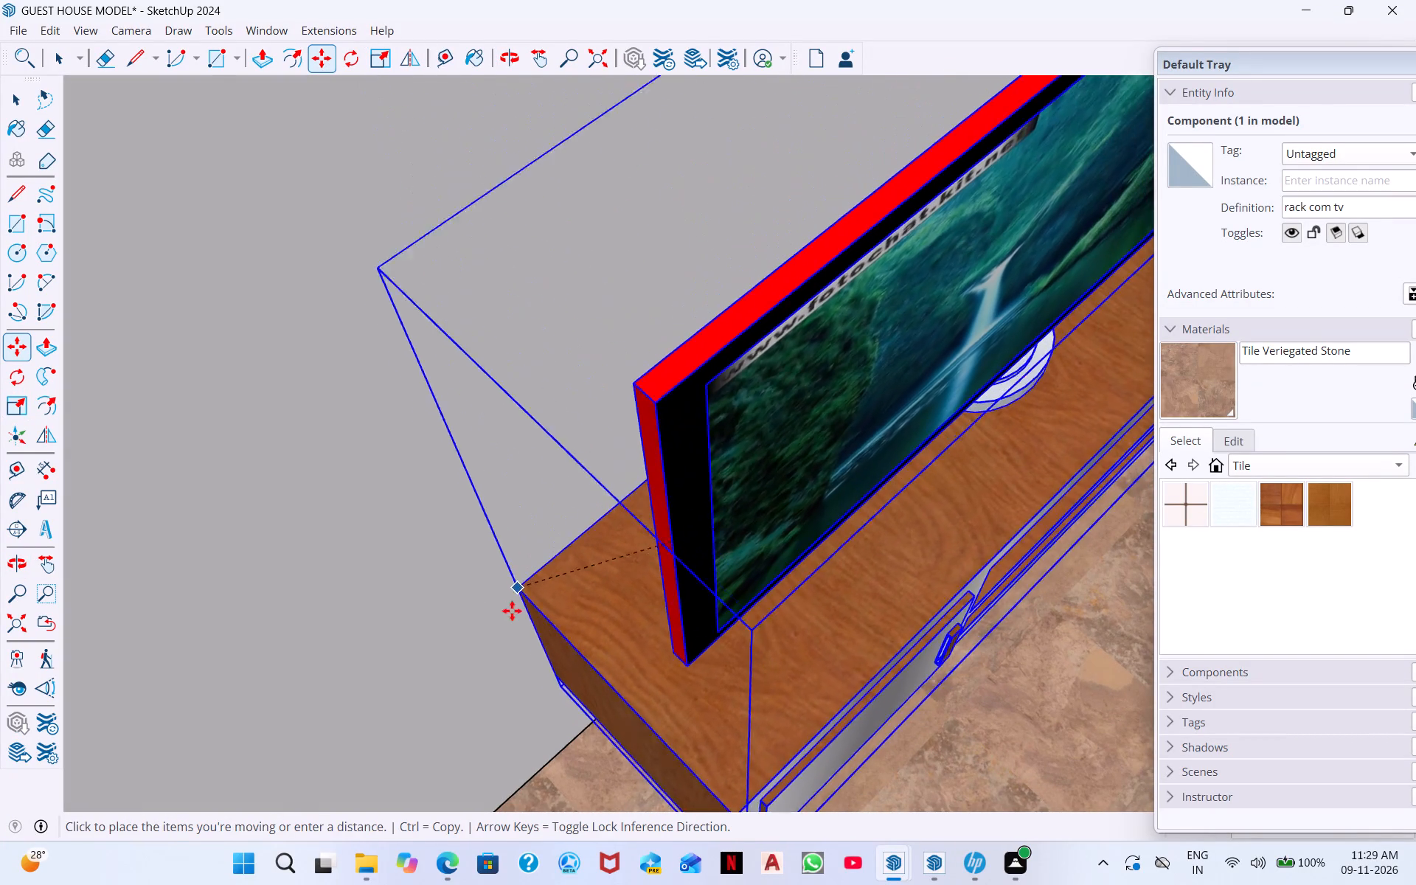
{"action": "left_click", "coordinate": [516, 650]}
Adjust the TV rack's height by its rear bottom corner so its legs come down to the tiled floor.
{"action": "middle_click_drag", "start_coordinate": [502, 695], "coordinate": [532, 508]}
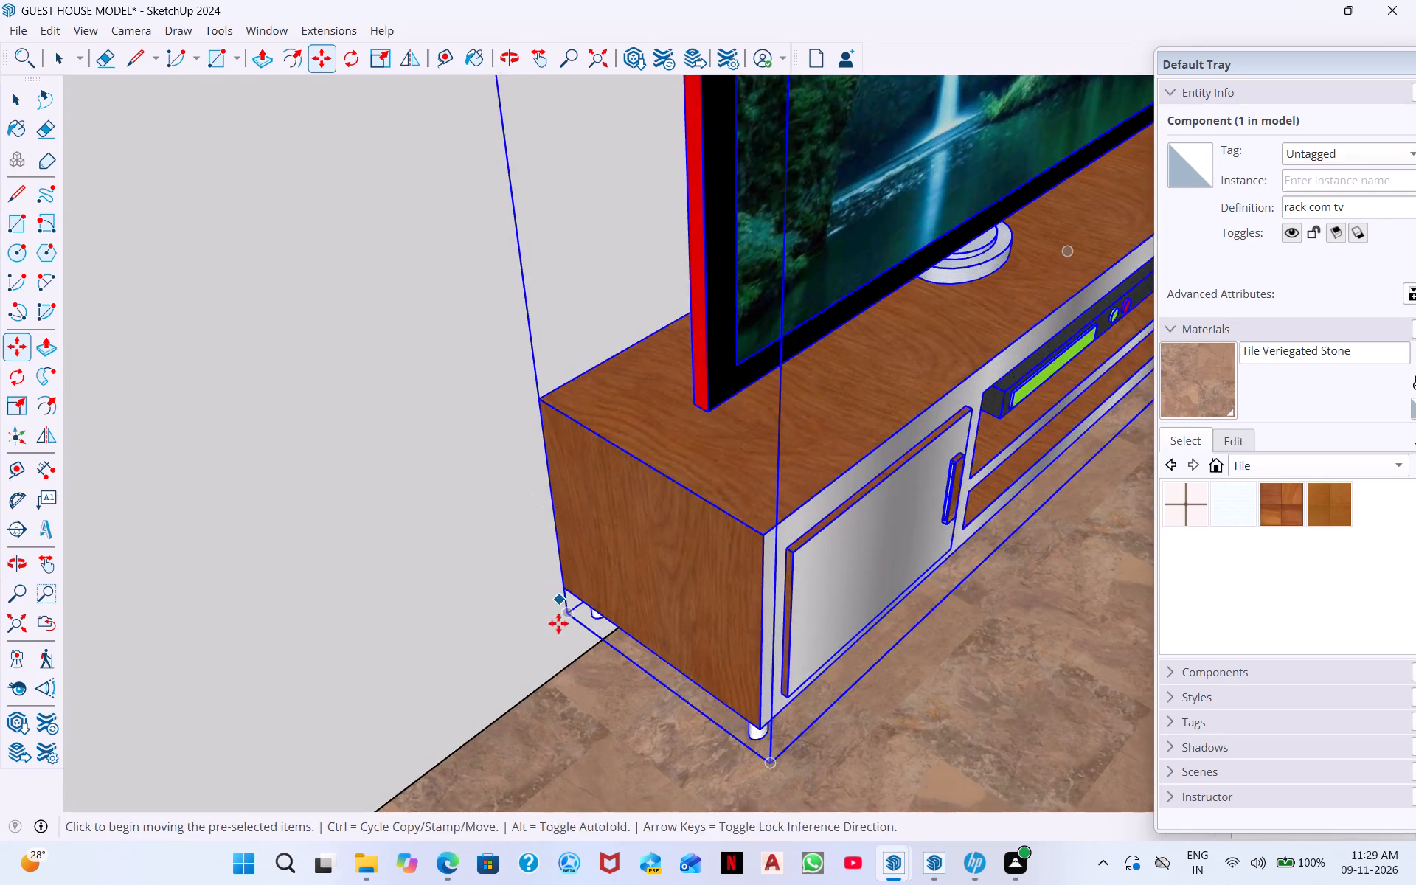
{"action": "scroll", "coordinate": [558, 619], "scroll_direction": "up", "scroll_amount": 4}
{"action": "left_click_drag", "start_coordinate": [569, 572], "coordinate": [566, 579]}
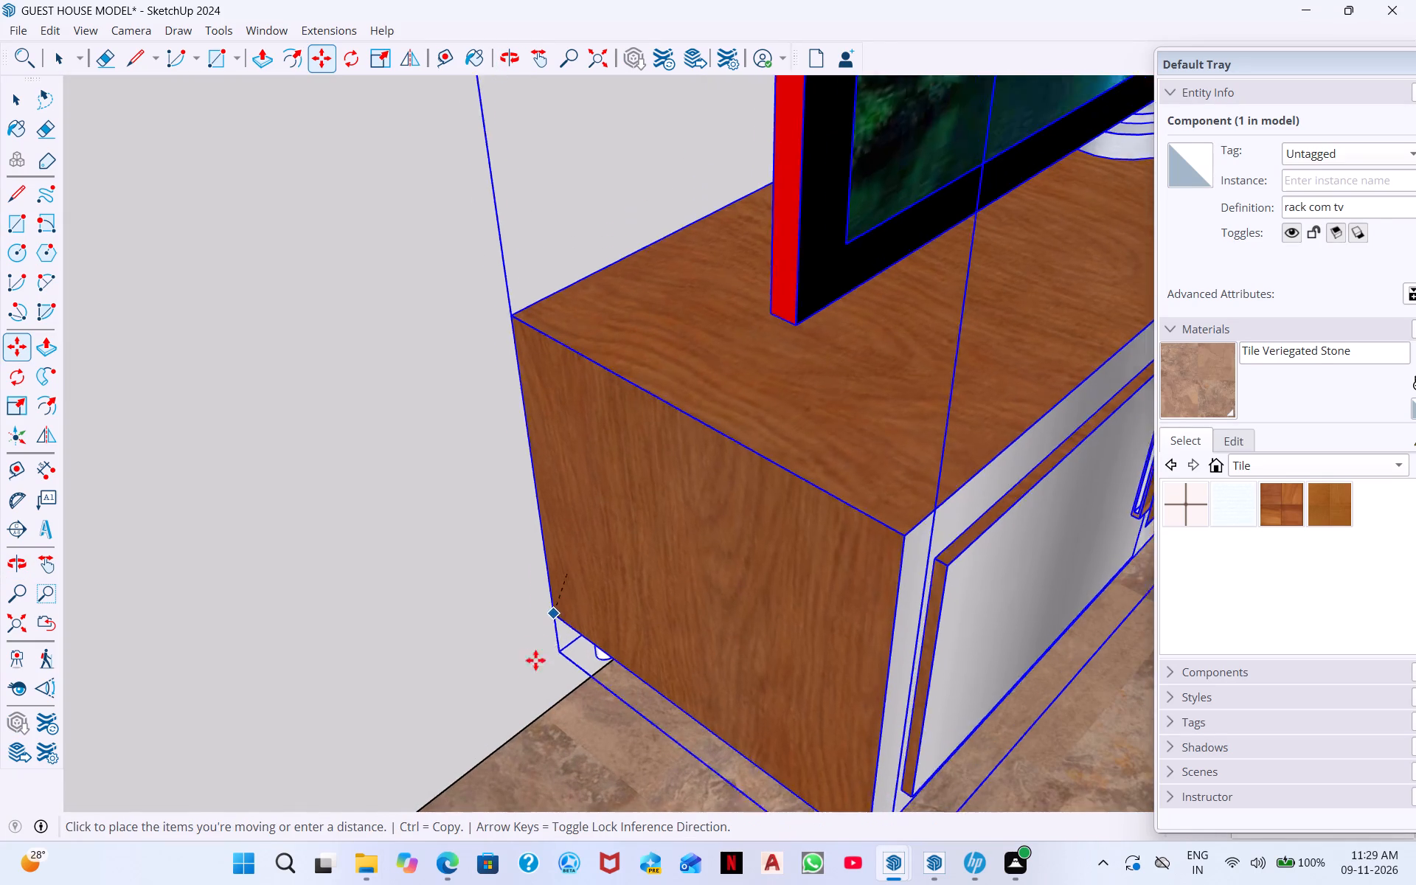
{"action": "middle_click_drag", "start_coordinate": [451, 730], "coordinate": [466, 583]}
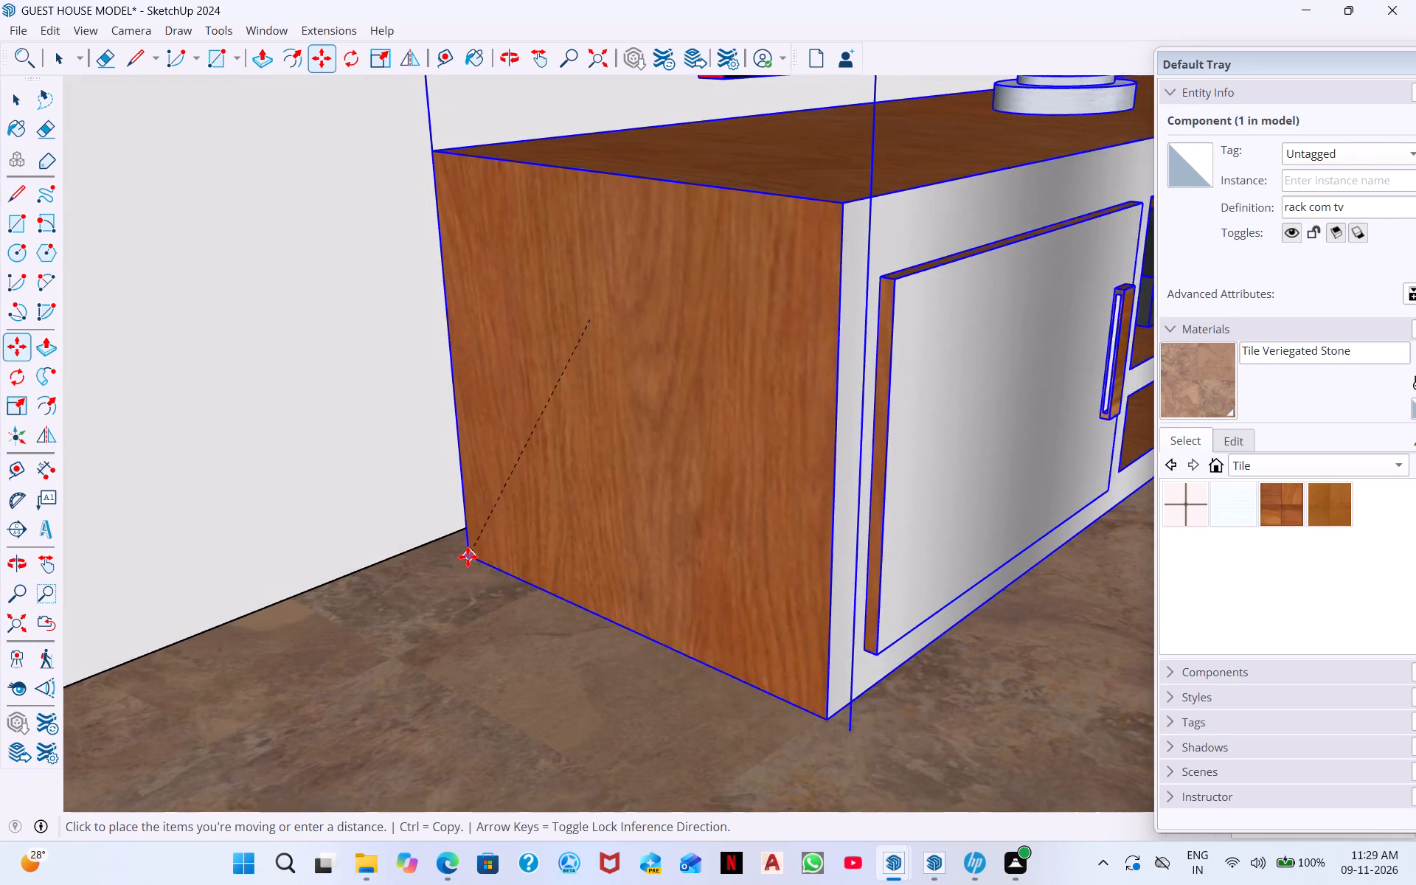
{"action": "left_click", "coordinate": [412, 471]}
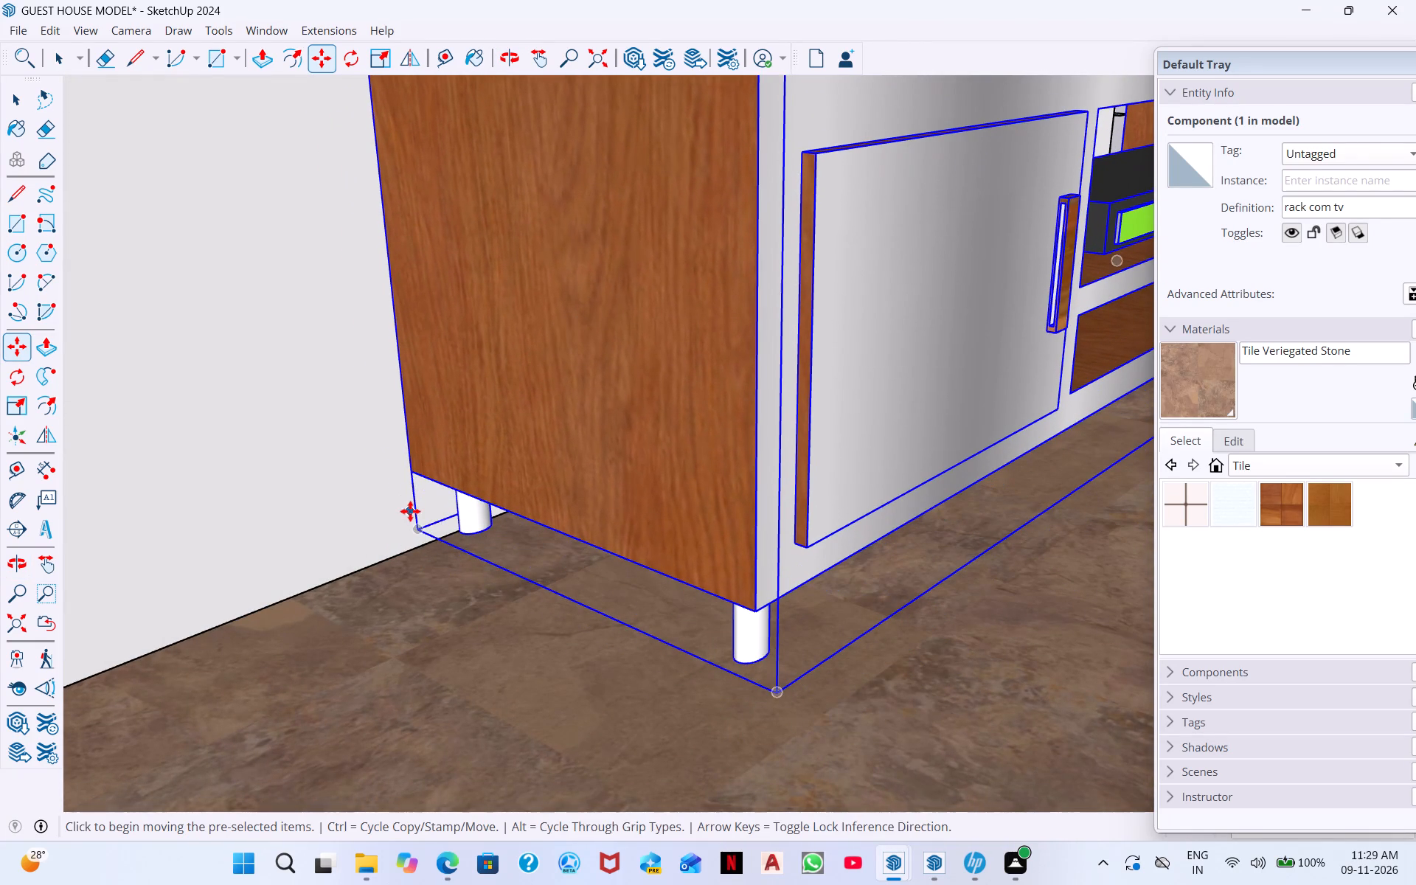
Move the TV rack by the rear bottom corner of its bounding box along the partition wall's base toward the room's inner corner.
{"action": "left_click", "coordinate": [413, 528]}
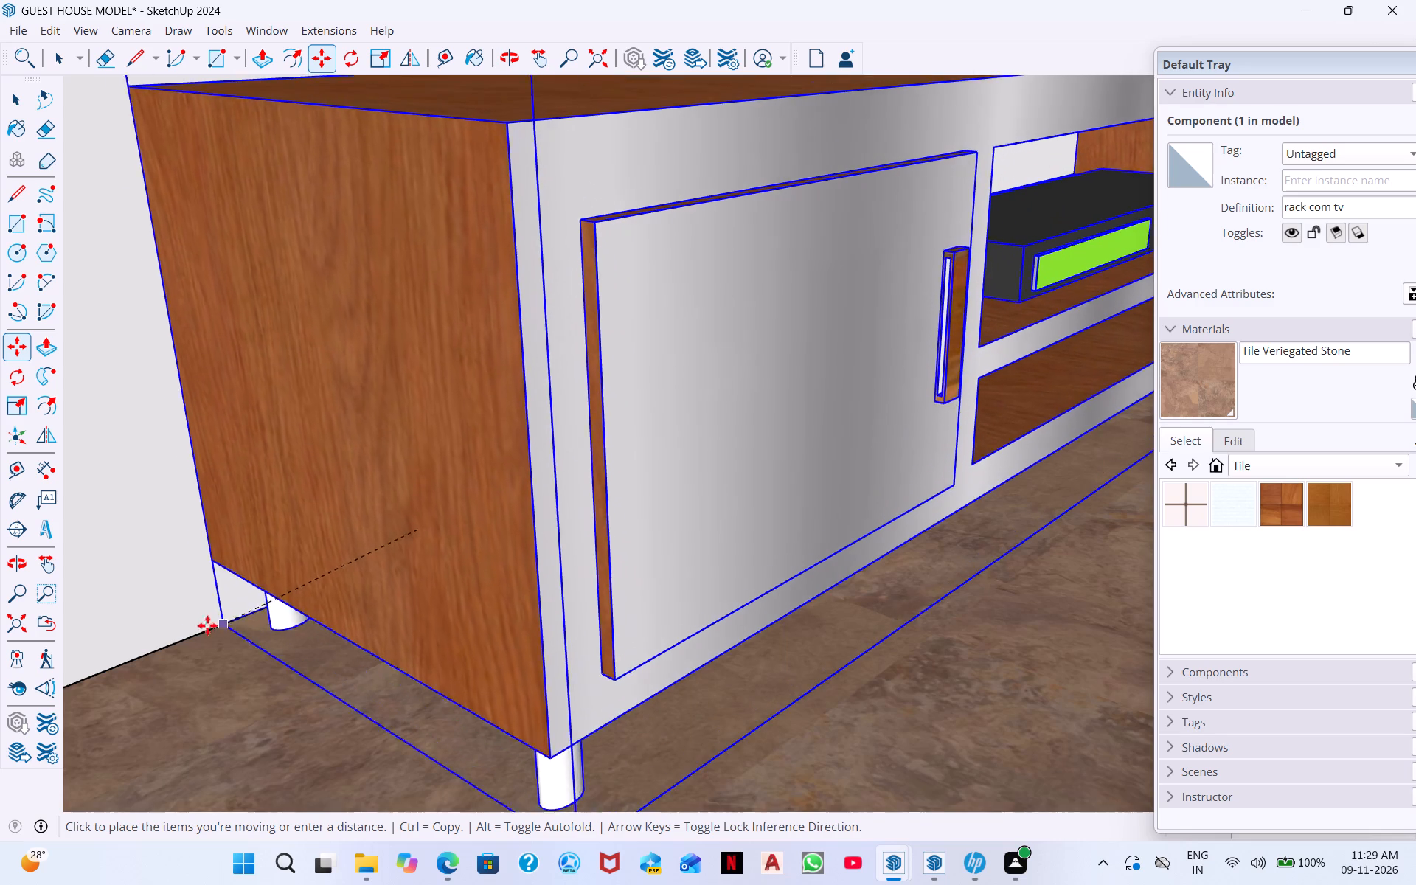
{"action": "left_click", "coordinate": [63, 674]}
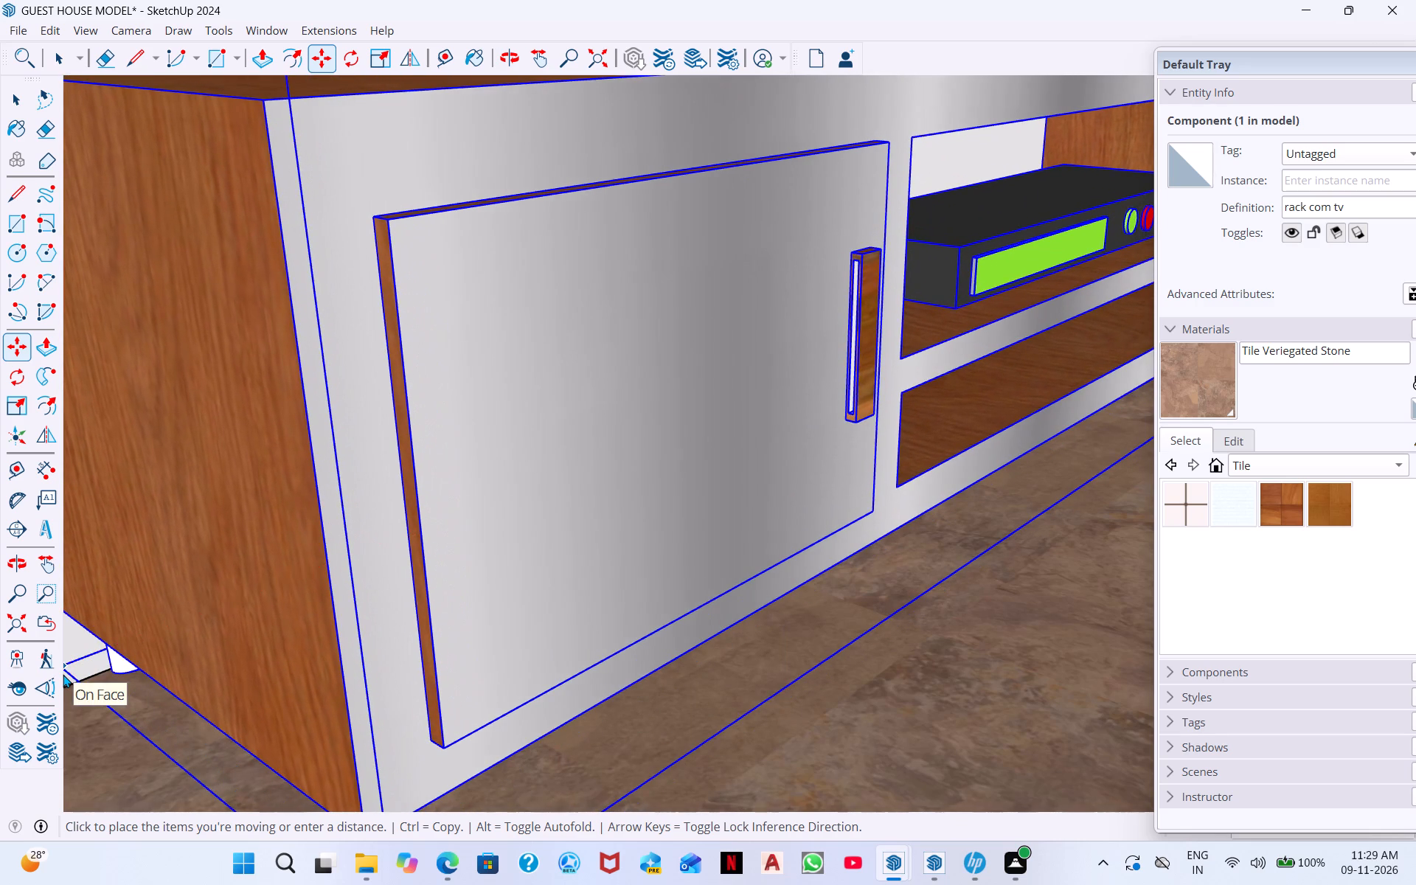
{"action": "left_click", "coordinate": [142, 655]}
Move the TV rack slightly by its other rear bottom corner, along the base of the partition wall away from the wall's free end.
{"action": "middle_click_drag", "start_coordinate": [257, 662], "coordinate": [193, 493]}
{"action": "scroll", "coordinate": [370, 573], "scroll_direction": "down", "scroll_amount": 12}
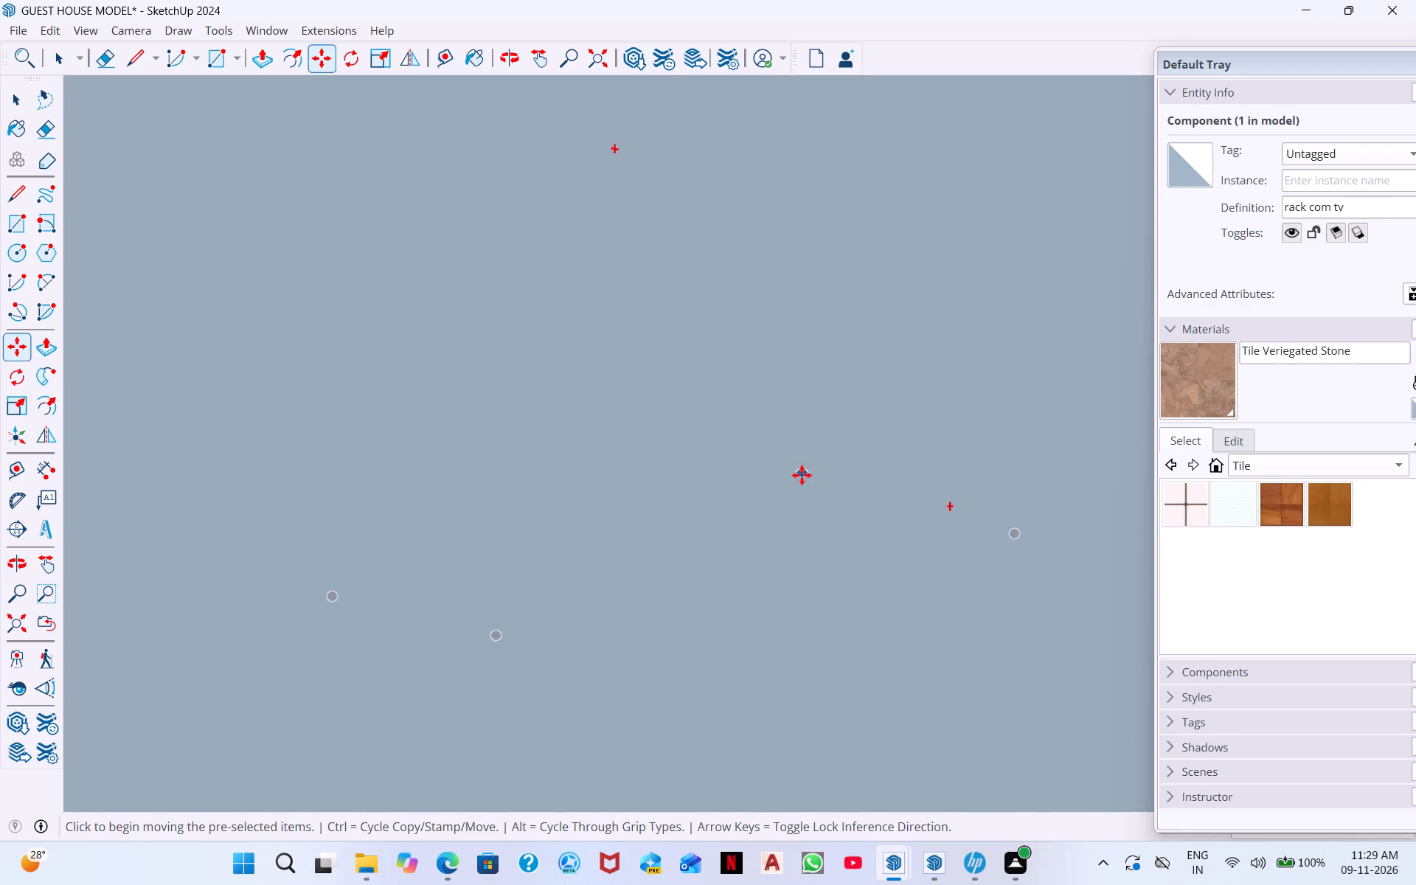
{"action": "left_click", "coordinate": [597, 55]}
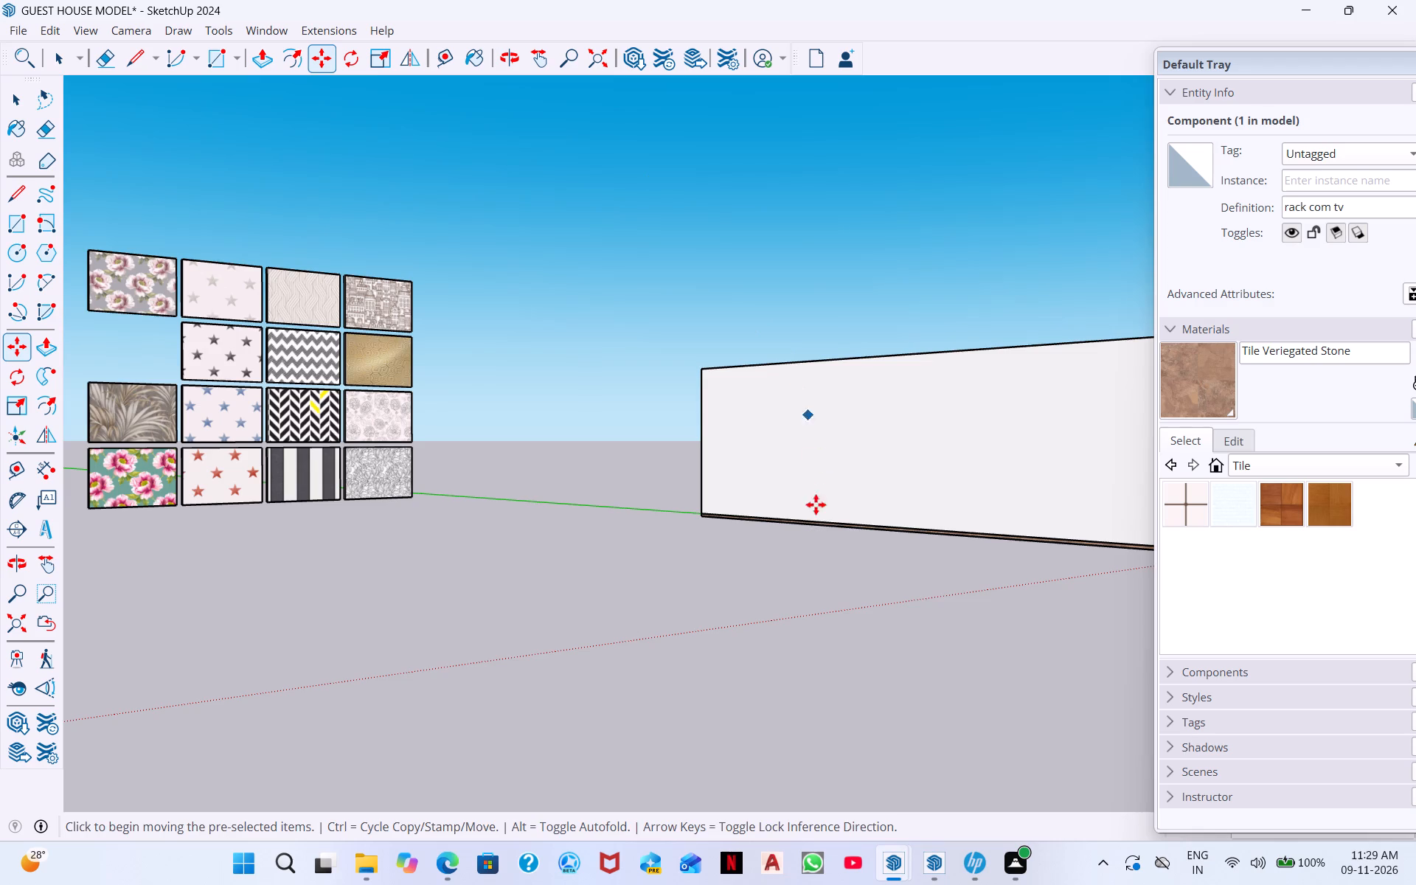
{"action": "middle_click_drag", "start_coordinate": [796, 564], "coordinate": [732, 690]}
{"action": "middle_click_drag", "start_coordinate": [914, 535], "coordinate": [563, 524]}
{"action": "scroll", "coordinate": [666, 560], "scroll_direction": "up", "scroll_amount": 5}
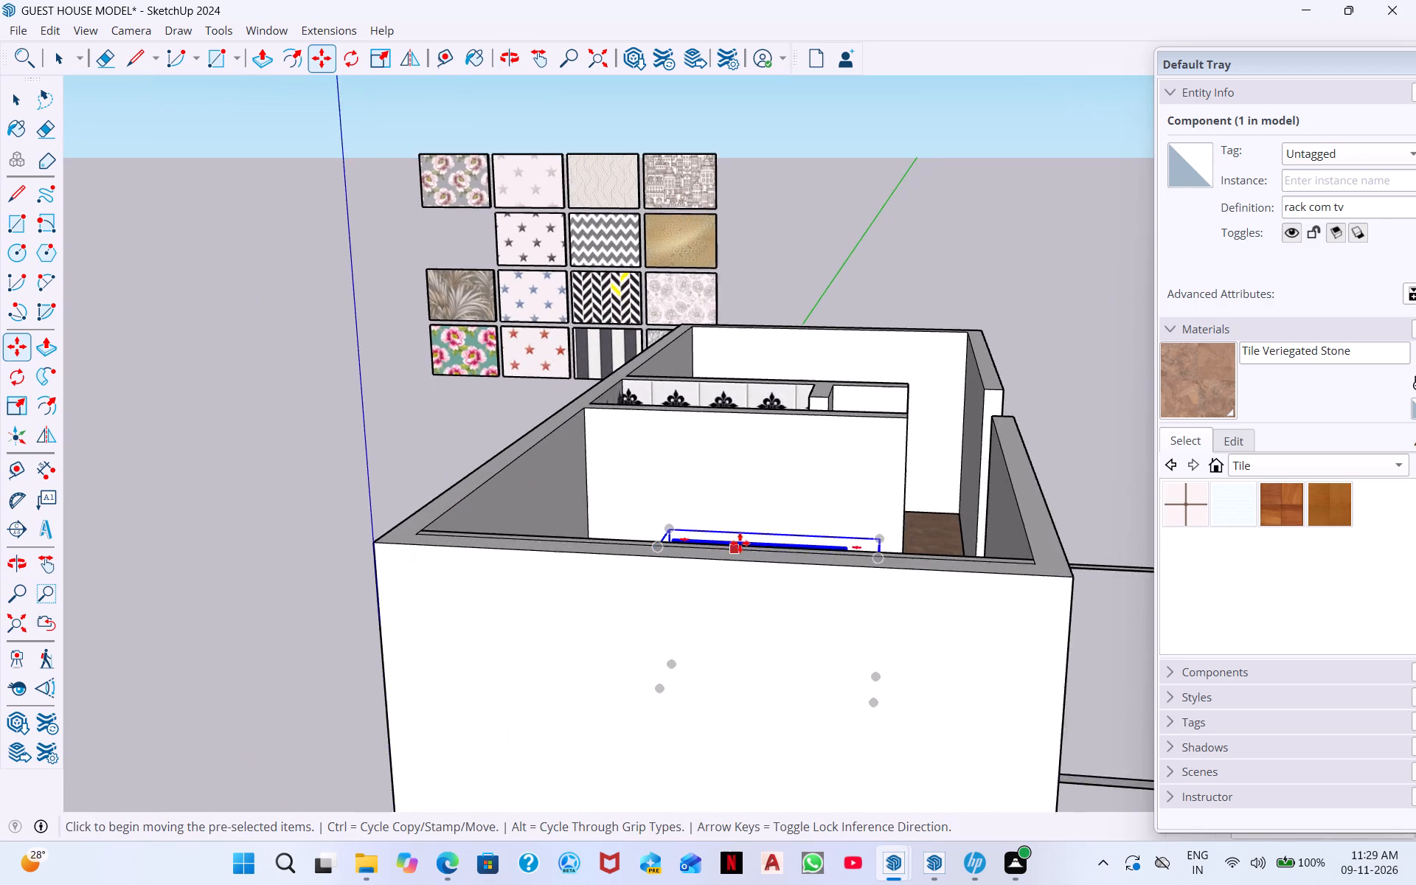
{"action": "scroll", "coordinate": [740, 542], "scroll_direction": "up", "scroll_amount": 4}
{"action": "middle_click_drag", "start_coordinate": [763, 581], "coordinate": [731, 725]}
{"action": "scroll", "coordinate": [861, 526], "scroll_direction": "up", "scroll_amount": 10}
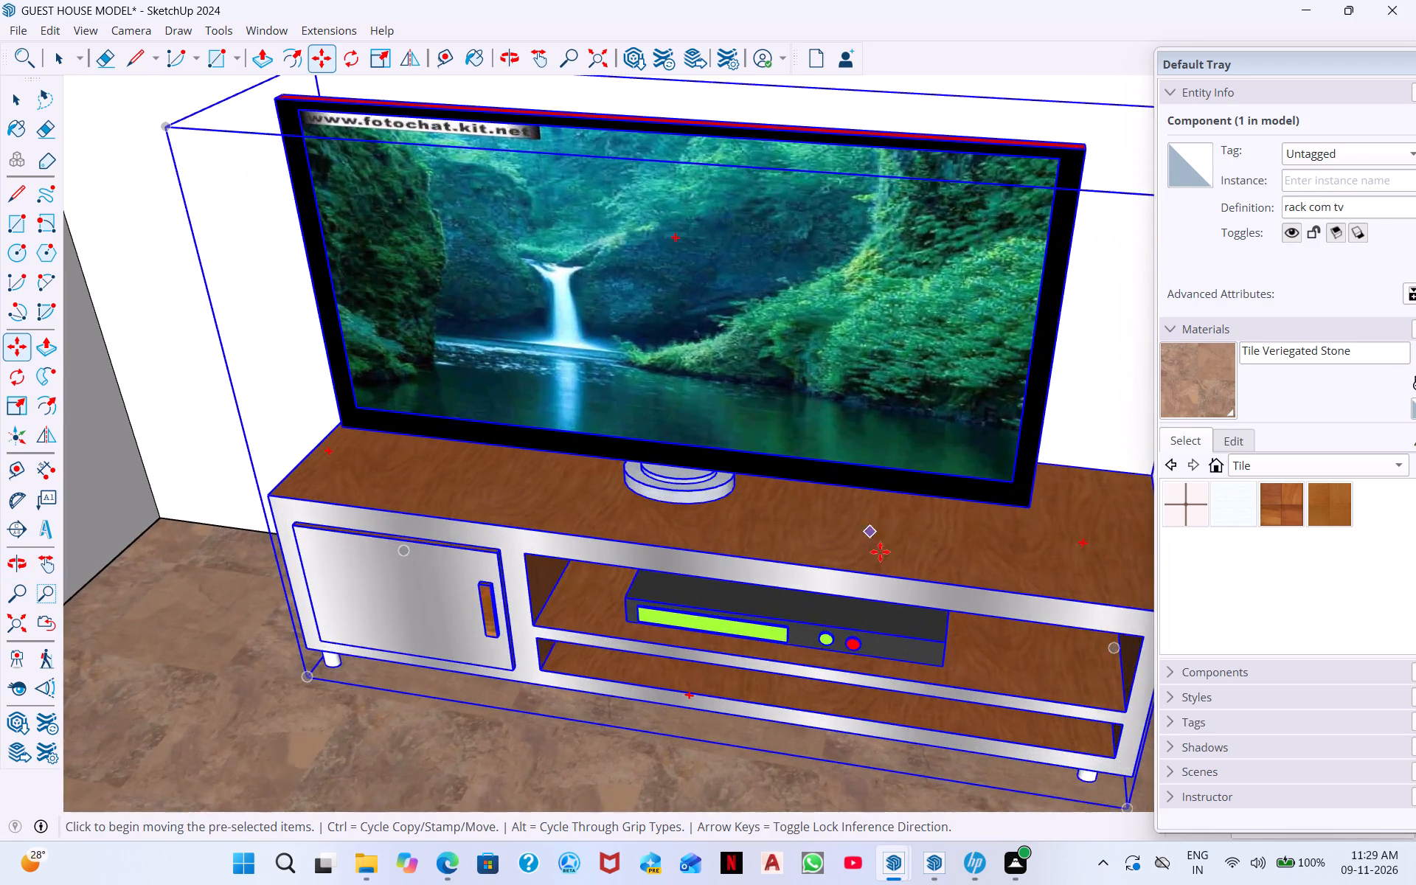
{"action": "scroll", "coordinate": [880, 552], "scroll_direction": "down", "scroll_amount": 3}
{"action": "scroll", "coordinate": [1091, 619], "scroll_direction": "up", "scroll_amount": 4}
{"action": "scroll", "coordinate": [1115, 627], "scroll_direction": "down", "scroll_amount": 1}
{"action": "middle_click_drag", "start_coordinate": [1116, 628], "coordinate": [777, 583]}
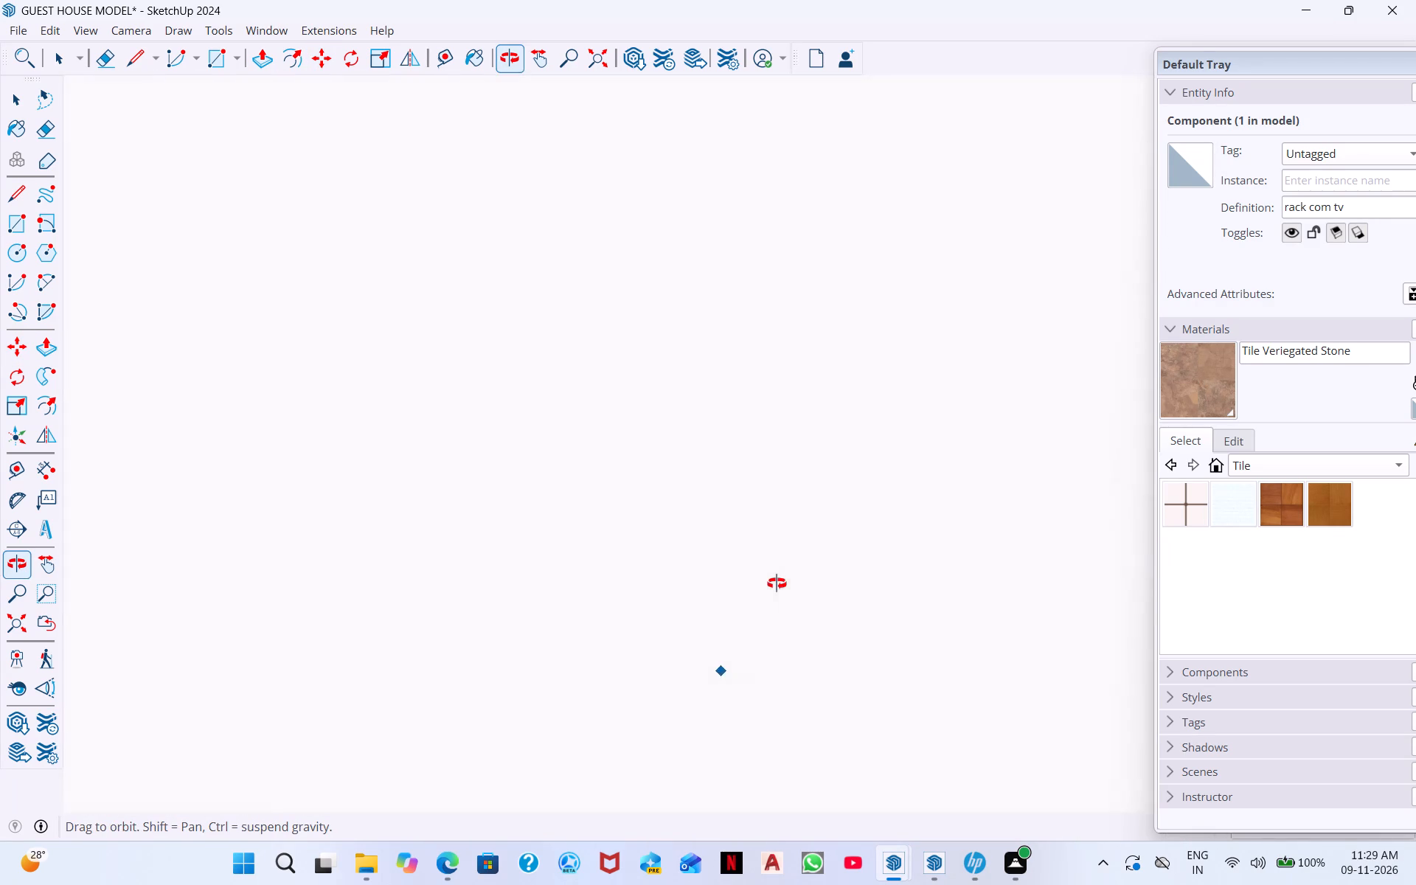
{"action": "middle_click_drag", "start_coordinate": [777, 583], "coordinate": [1014, 677]}
{"action": "scroll", "coordinate": [974, 677], "scroll_direction": "up", "scroll_amount": 5}
{"action": "middle_click_drag", "start_coordinate": [946, 745], "coordinate": [891, 718]}
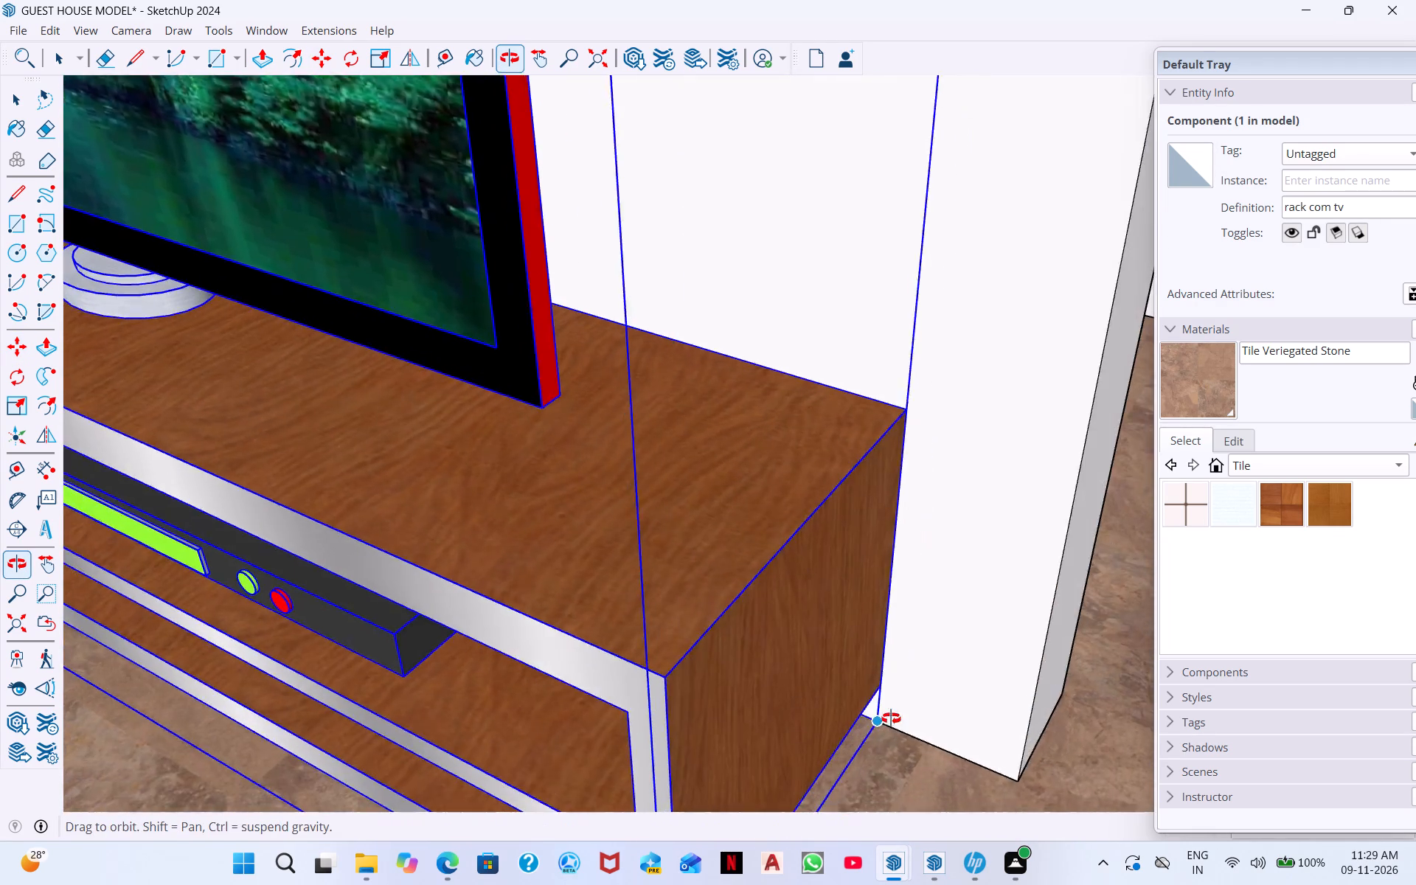
{"action": "middle_click_drag", "start_coordinate": [891, 718], "coordinate": [825, 666]}
{"action": "left_click", "coordinate": [788, 666]}
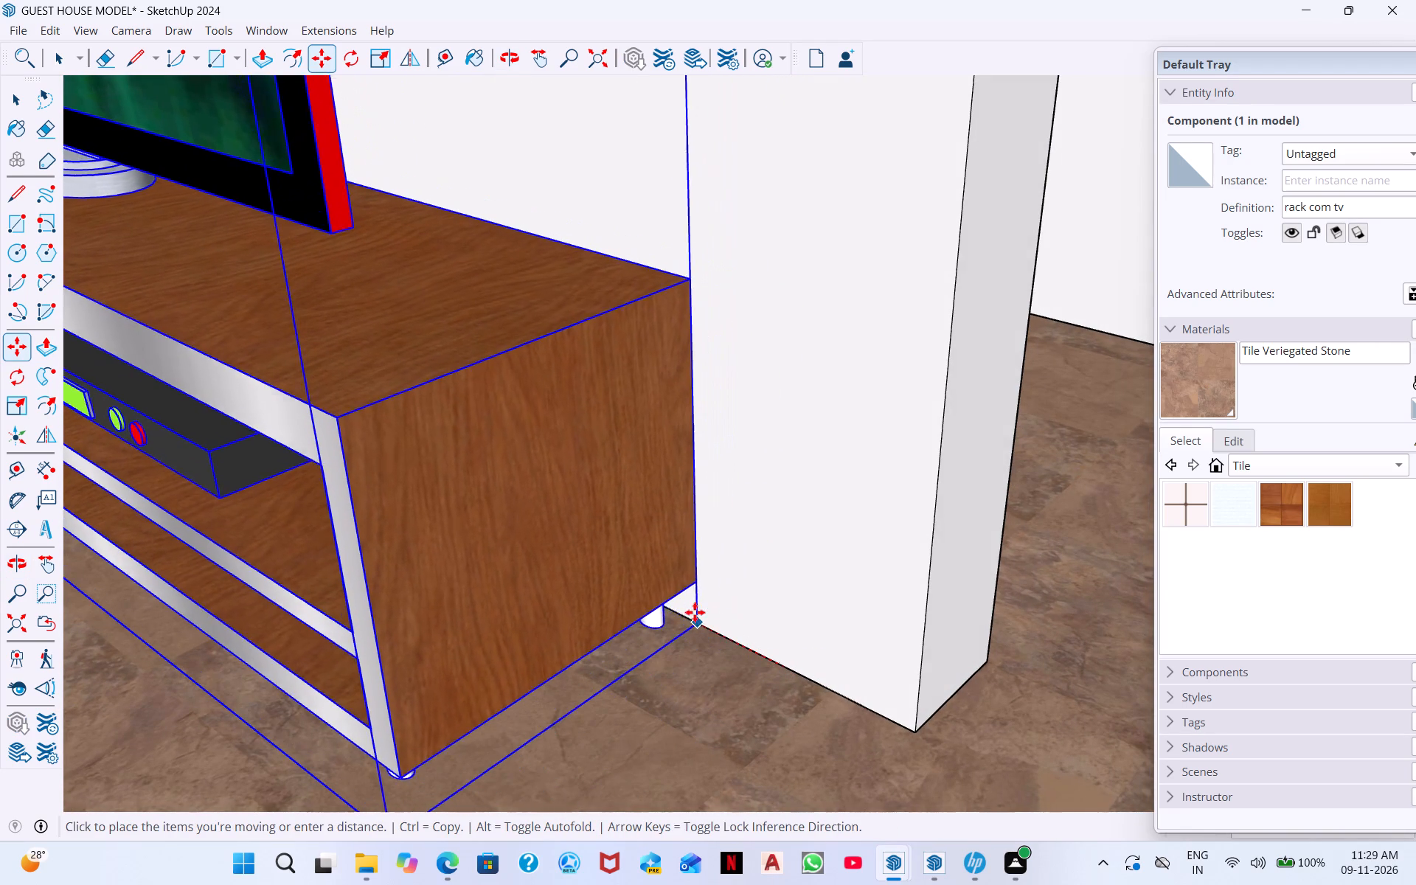
{"action": "left_click", "coordinate": [669, 608]}
Examine the TV rack's size and position against the partition wall from above, within the whole house.
{"action": "scroll", "coordinate": [603, 595], "scroll_direction": "down", "scroll_amount": 6}
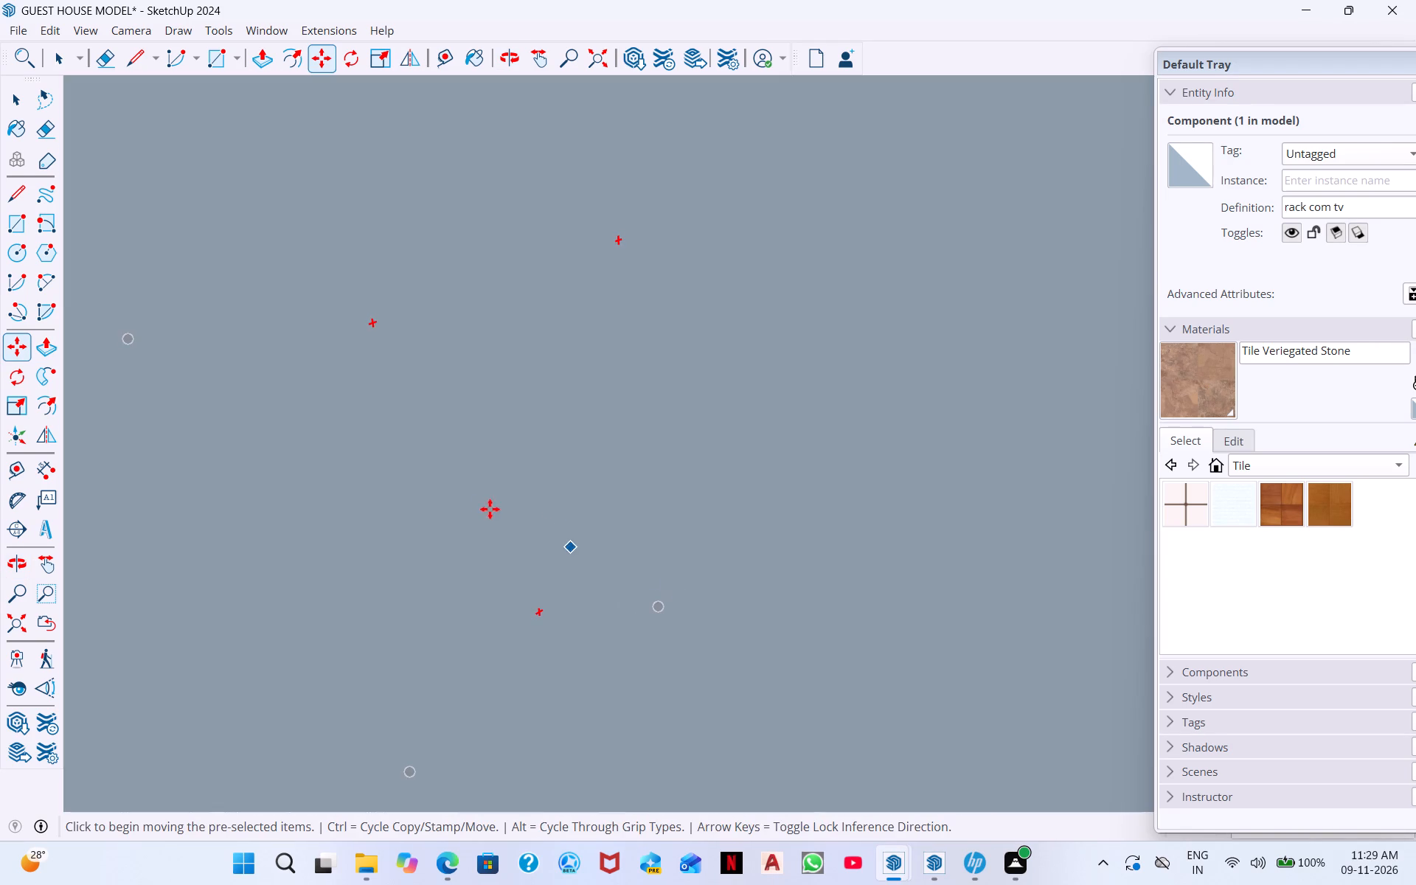
{"action": "scroll", "coordinate": [490, 509], "scroll_direction": "down", "scroll_amount": 2}
{"action": "left_click", "coordinate": [586, 52]}
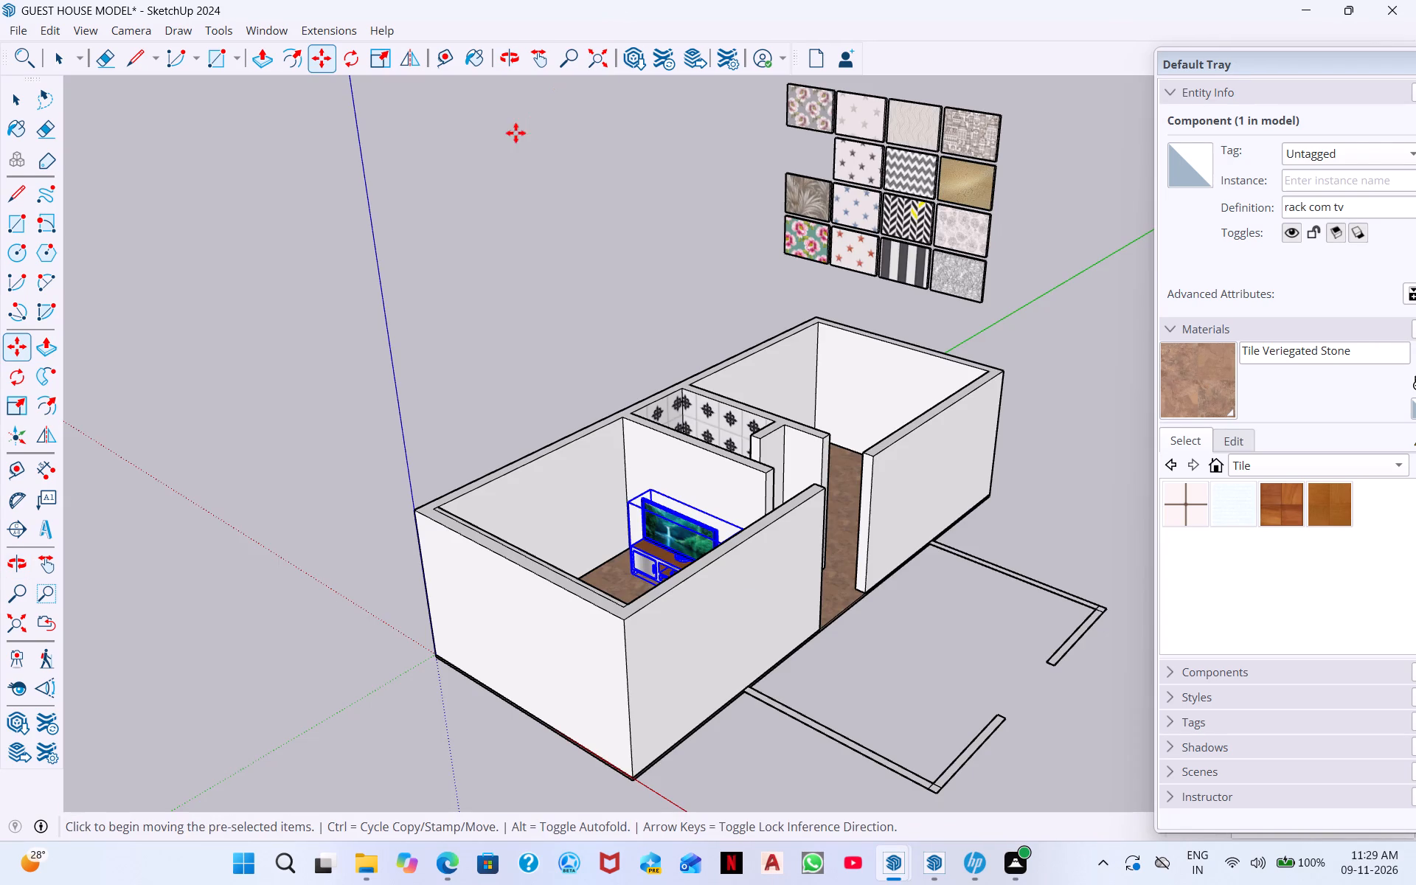
{"action": "middle_click_drag", "start_coordinate": [642, 496], "coordinate": [830, 591]}
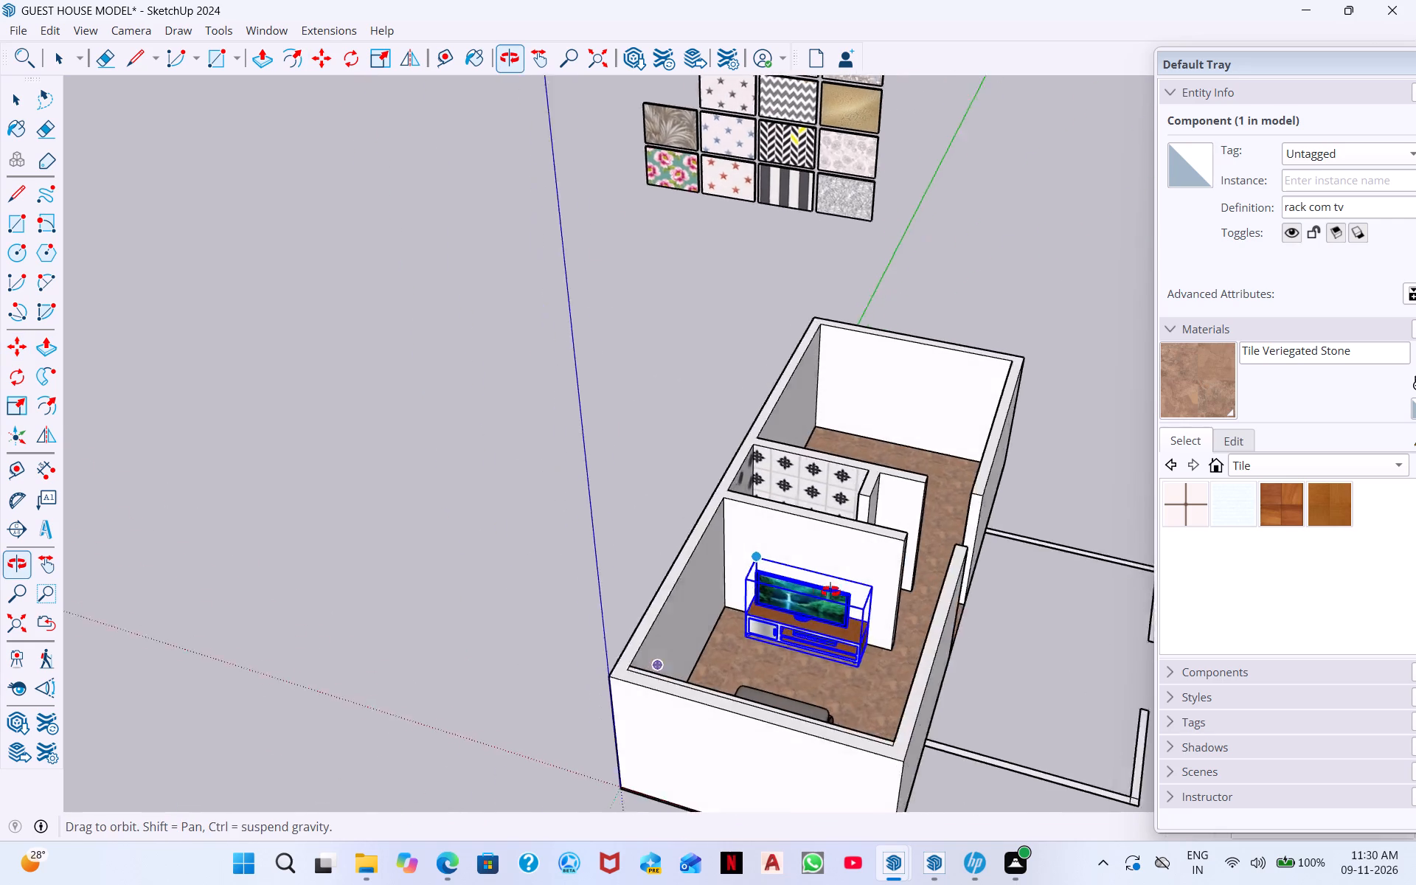
{"action": "middle_click_drag", "start_coordinate": [830, 591], "coordinate": [836, 589]}
{"action": "scroll", "coordinate": [809, 586], "scroll_direction": "up", "scroll_amount": 6}
{"action": "middle_click_drag", "start_coordinate": [805, 608], "coordinate": [822, 552]}
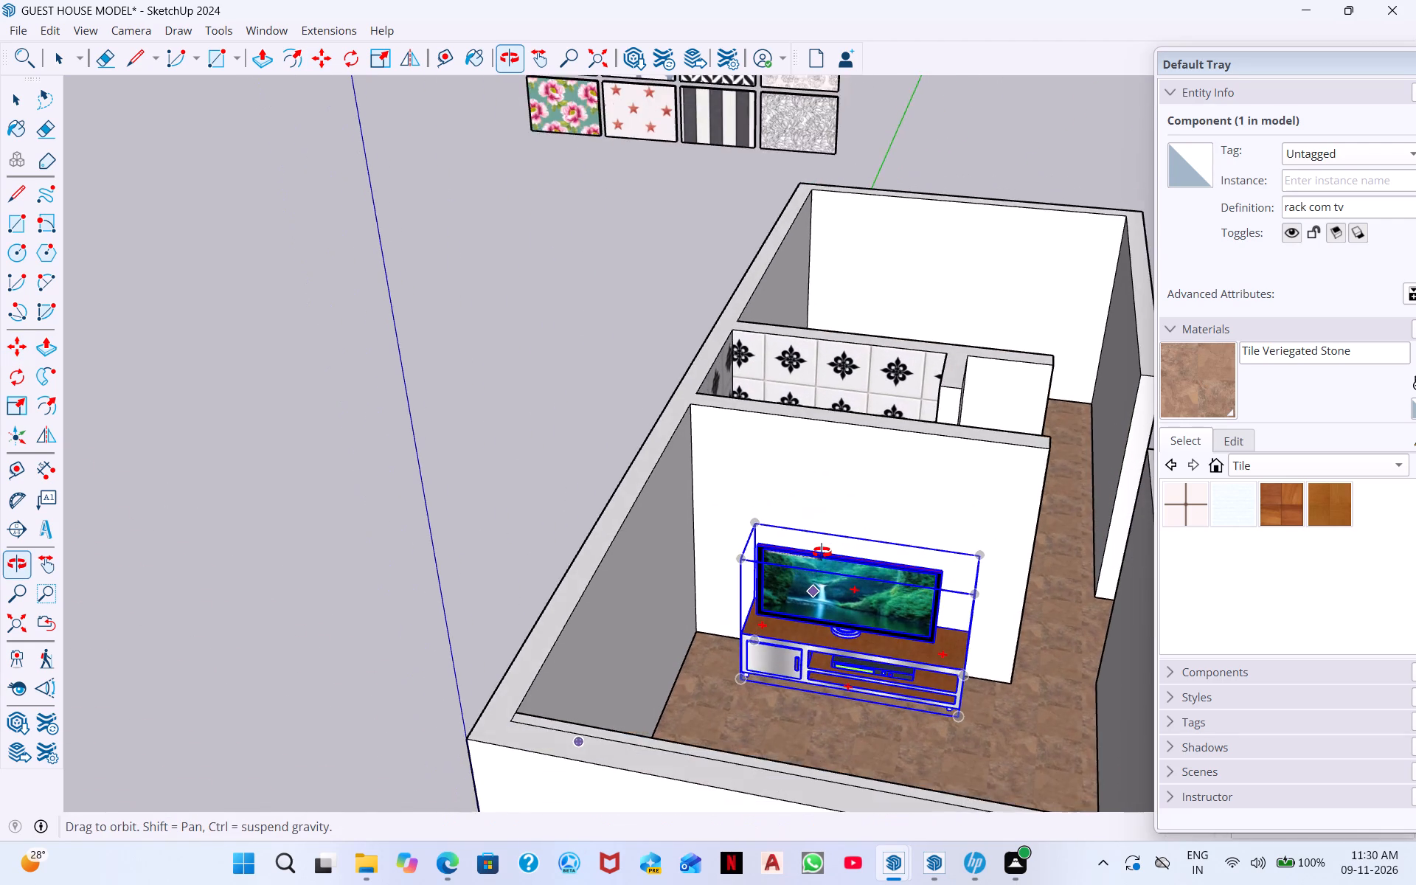
{"action": "middle_click_drag", "start_coordinate": [822, 552], "coordinate": [858, 579]}
{"action": "middle_click_drag", "start_coordinate": [847, 693], "coordinate": [913, 783]}
{"action": "scroll", "coordinate": [866, 733], "scroll_direction": "down", "scroll_amount": 1}
{"action": "scroll", "coordinate": [913, 782], "scroll_direction": "up", "scroll_amount": 1}
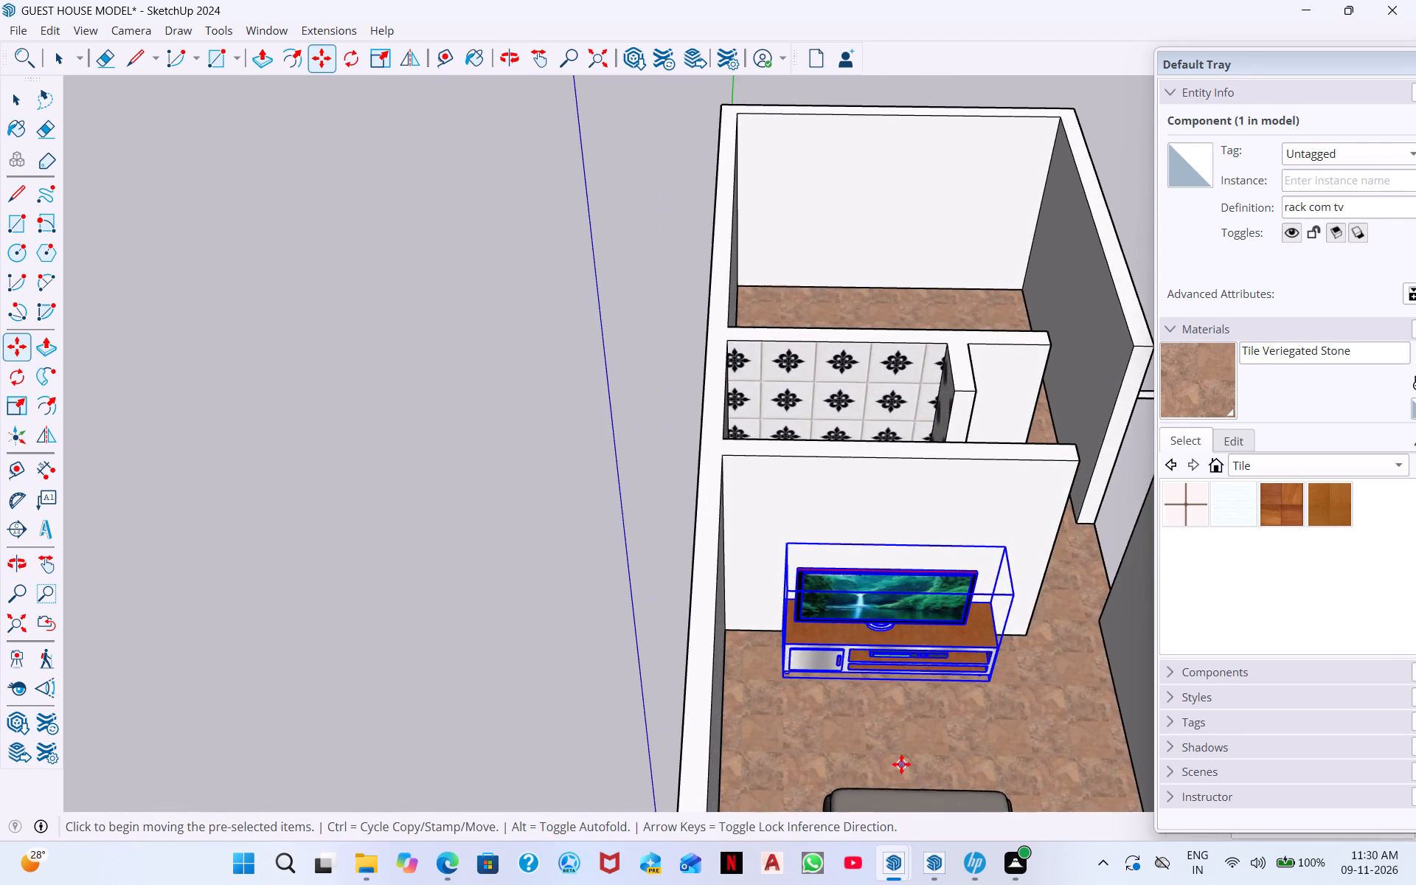
Examine the TV rack against the partition wall and the bed by the patterned wall, from inside and outside the house.
{"action": "scroll", "coordinate": [850, 619], "scroll_direction": "up", "scroll_amount": 4}
{"action": "middle_click_drag", "start_coordinate": [1050, 668], "coordinate": [756, 530]}
{"action": "scroll", "coordinate": [882, 651], "scroll_direction": "up", "scroll_amount": 3}
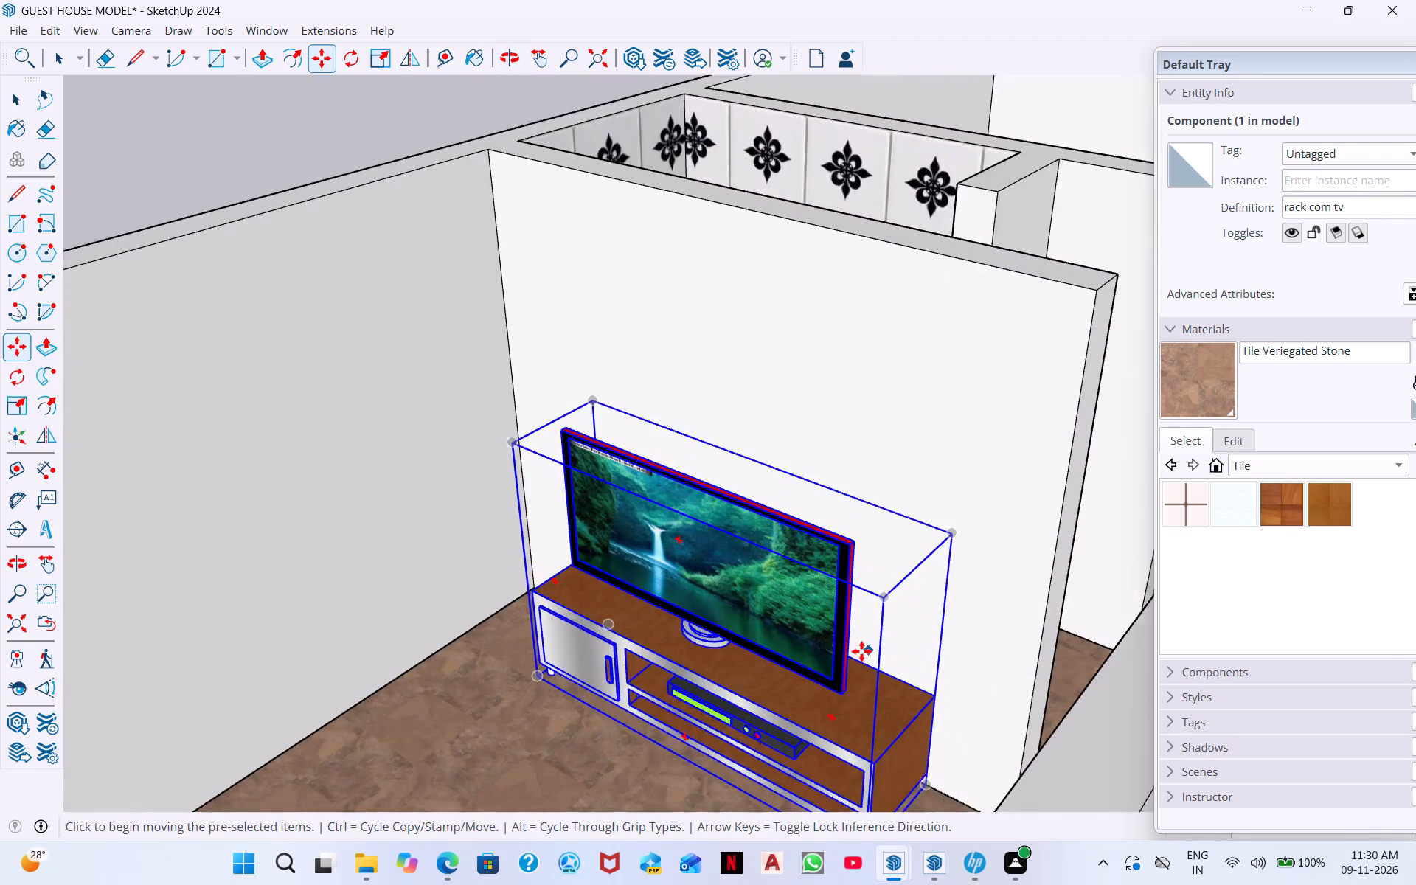
{"action": "scroll", "coordinate": [861, 651], "scroll_direction": "up", "scroll_amount": 1}
{"action": "middle_click_drag", "start_coordinate": [860, 716], "coordinate": [997, 631]}
{"action": "scroll", "coordinate": [947, 623], "scroll_direction": "down", "scroll_amount": 3}
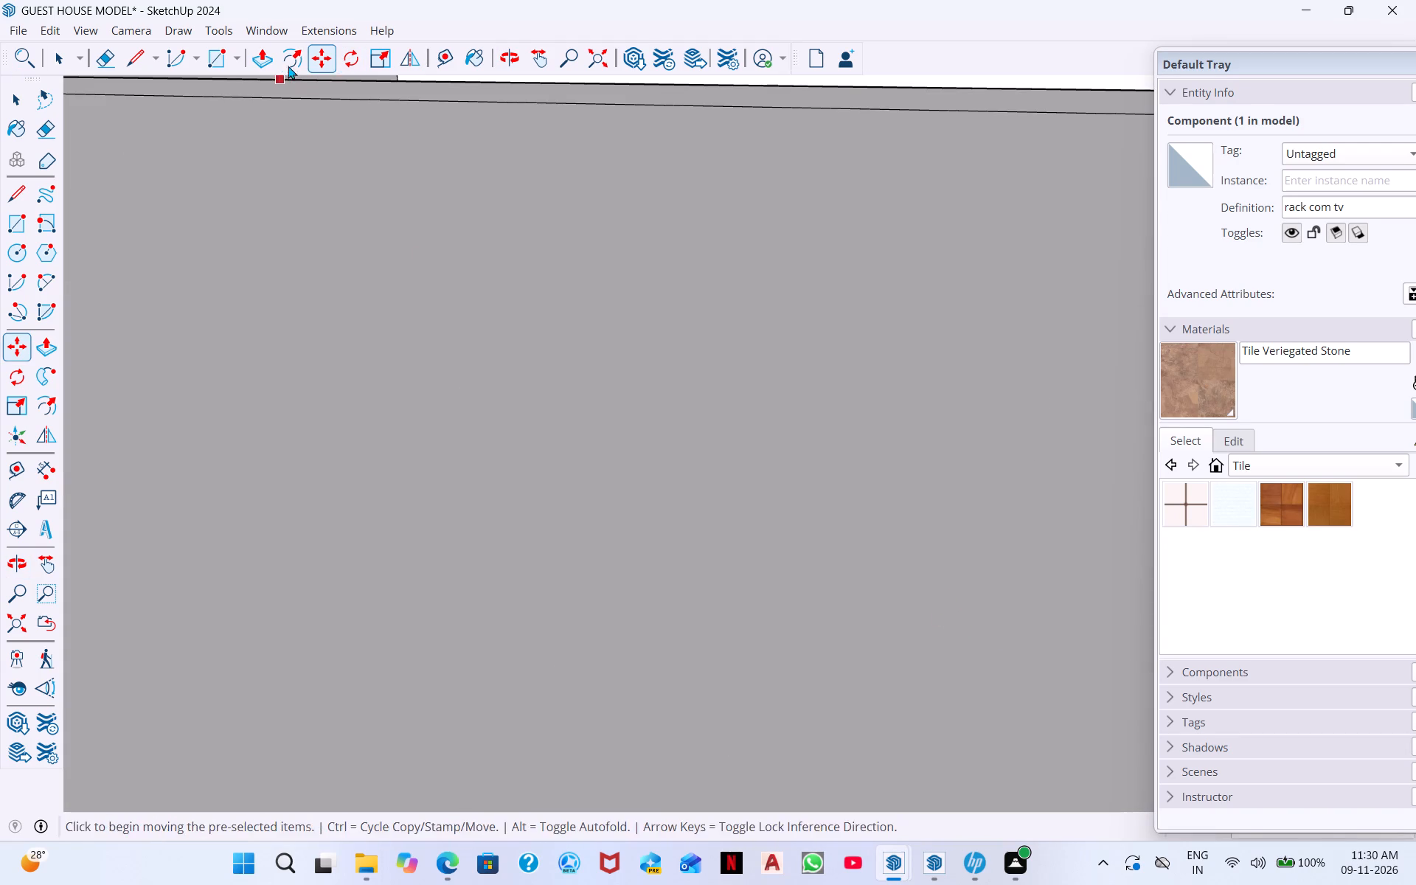
{"action": "scroll", "coordinate": [327, 84], "scroll_direction": "down", "scroll_amount": 7}
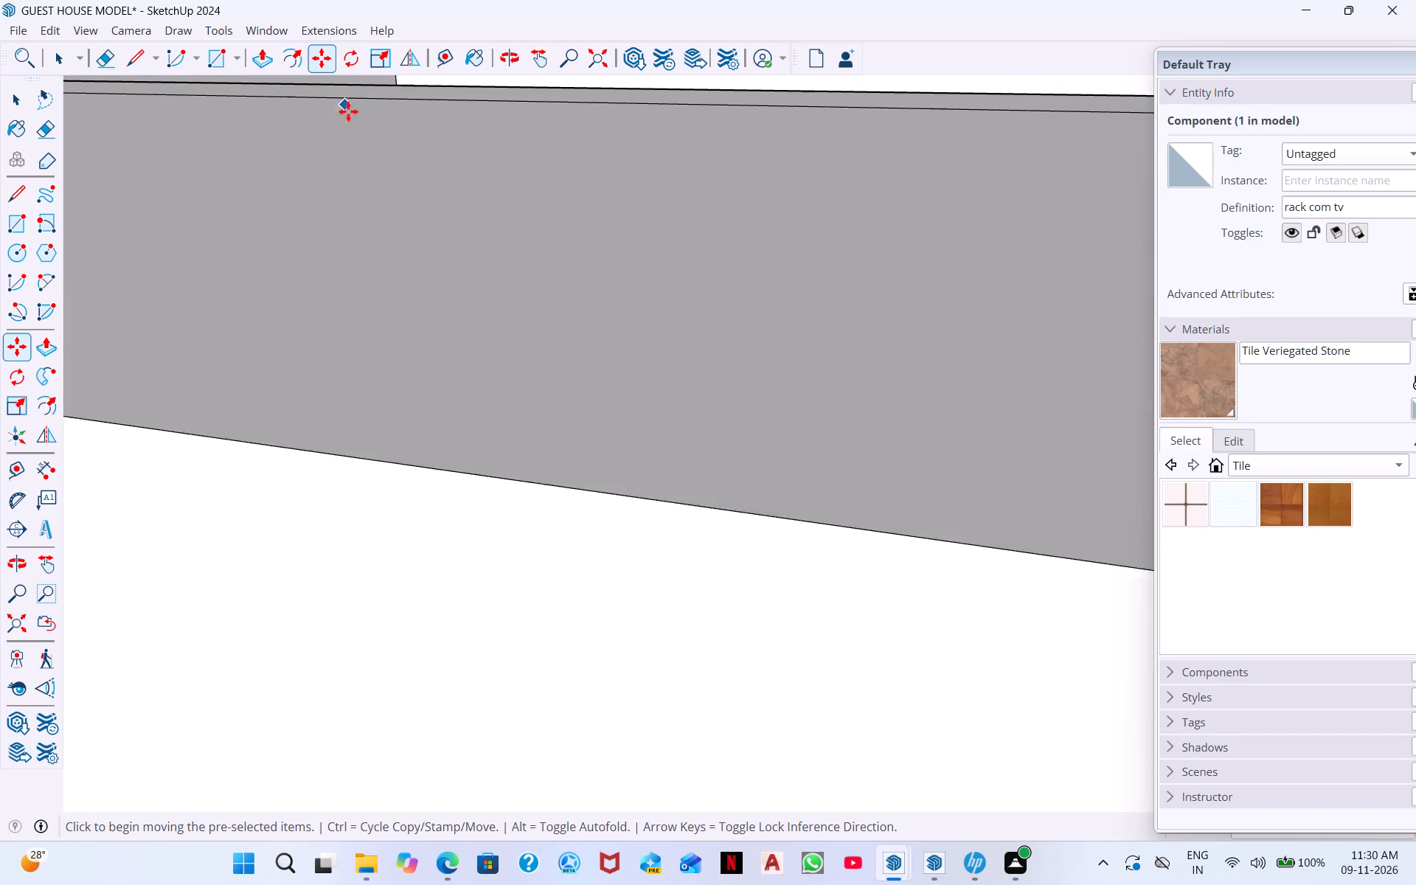
{"action": "scroll", "coordinate": [348, 111], "scroll_direction": "down", "scroll_amount": 1}
{"action": "scroll", "coordinate": [589, 228], "scroll_direction": "down", "scroll_amount": 20}
{"action": "scroll", "coordinate": [589, 228], "scroll_direction": "down", "scroll_amount": 1}
{"action": "middle_click_drag", "start_coordinate": [629, 254], "coordinate": [580, 431]}
{"action": "middle_click_drag", "start_coordinate": [569, 169], "coordinate": [538, 337]}
{"action": "scroll", "coordinate": [538, 336], "scroll_direction": "down", "scroll_amount": 4}
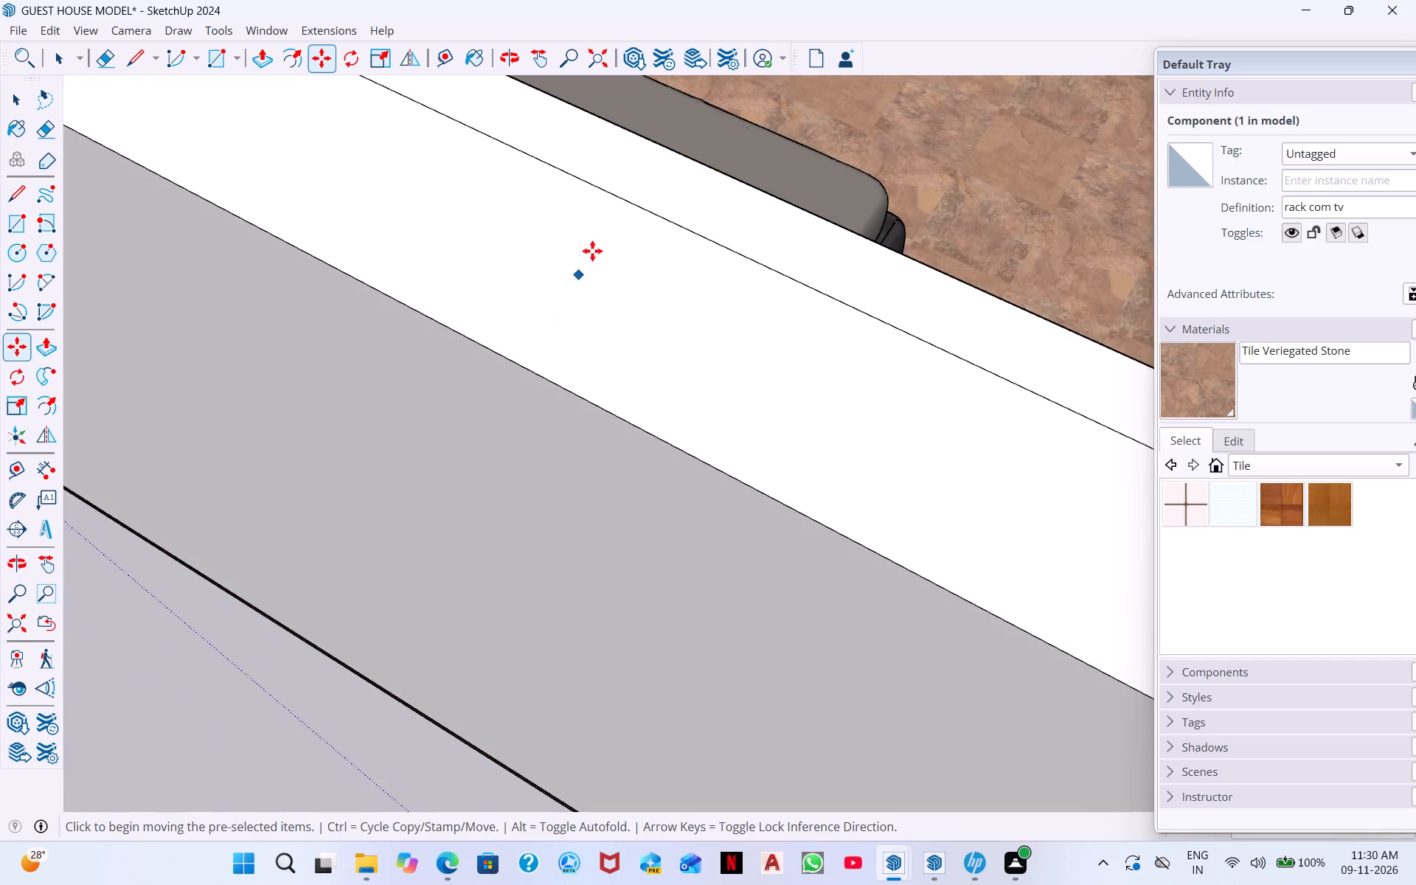
{"action": "scroll", "coordinate": [592, 251], "scroll_direction": "down", "scroll_amount": 17}
{"action": "middle_click_drag", "start_coordinate": [696, 362], "coordinate": [510, 517]}
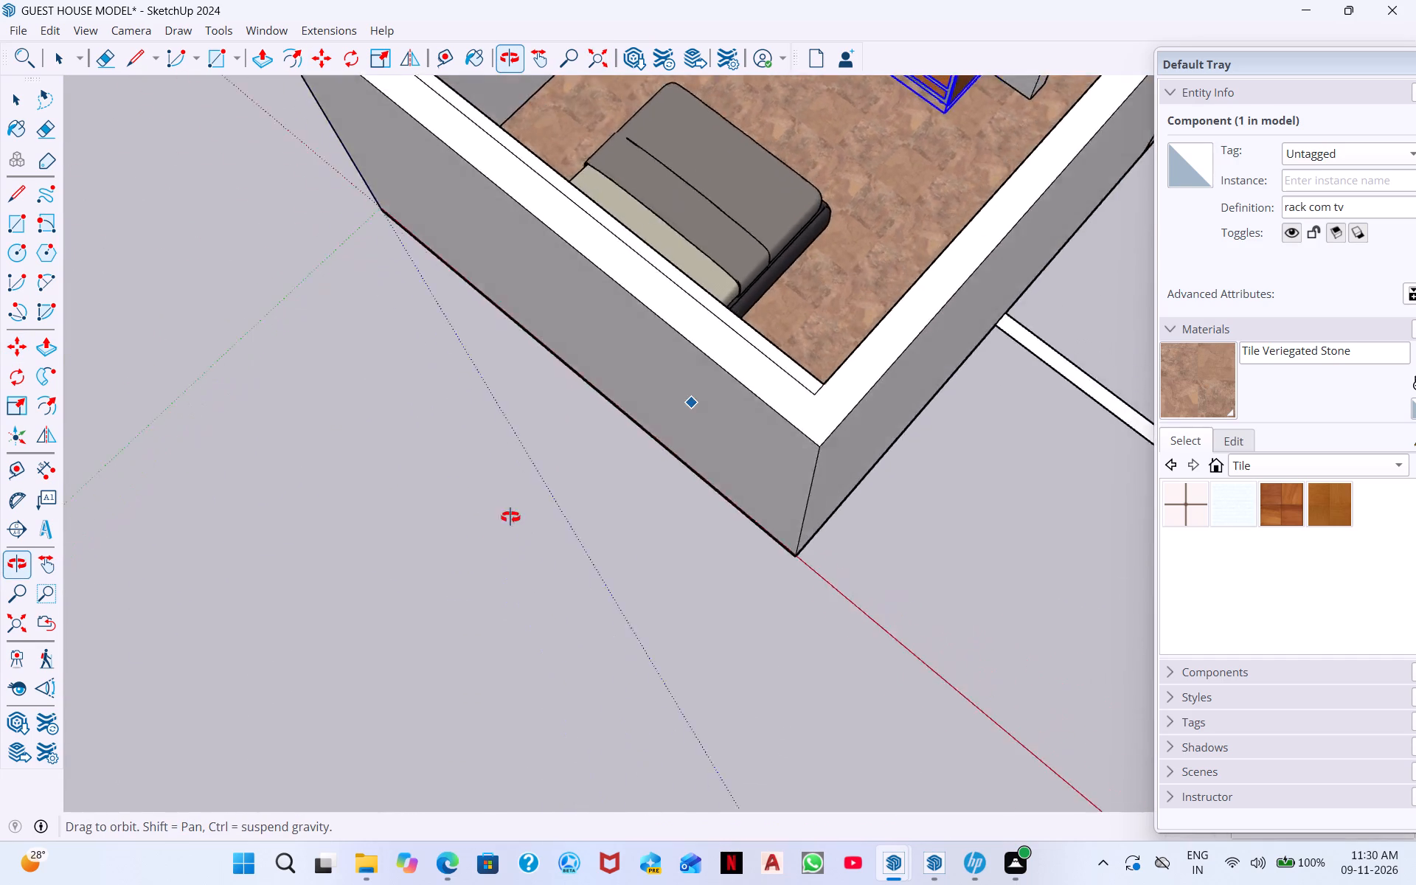
{"action": "middle_click_drag", "start_coordinate": [510, 517], "coordinate": [377, 522]}
{"action": "middle_click_drag", "start_coordinate": [795, 400], "coordinate": [661, 440]}
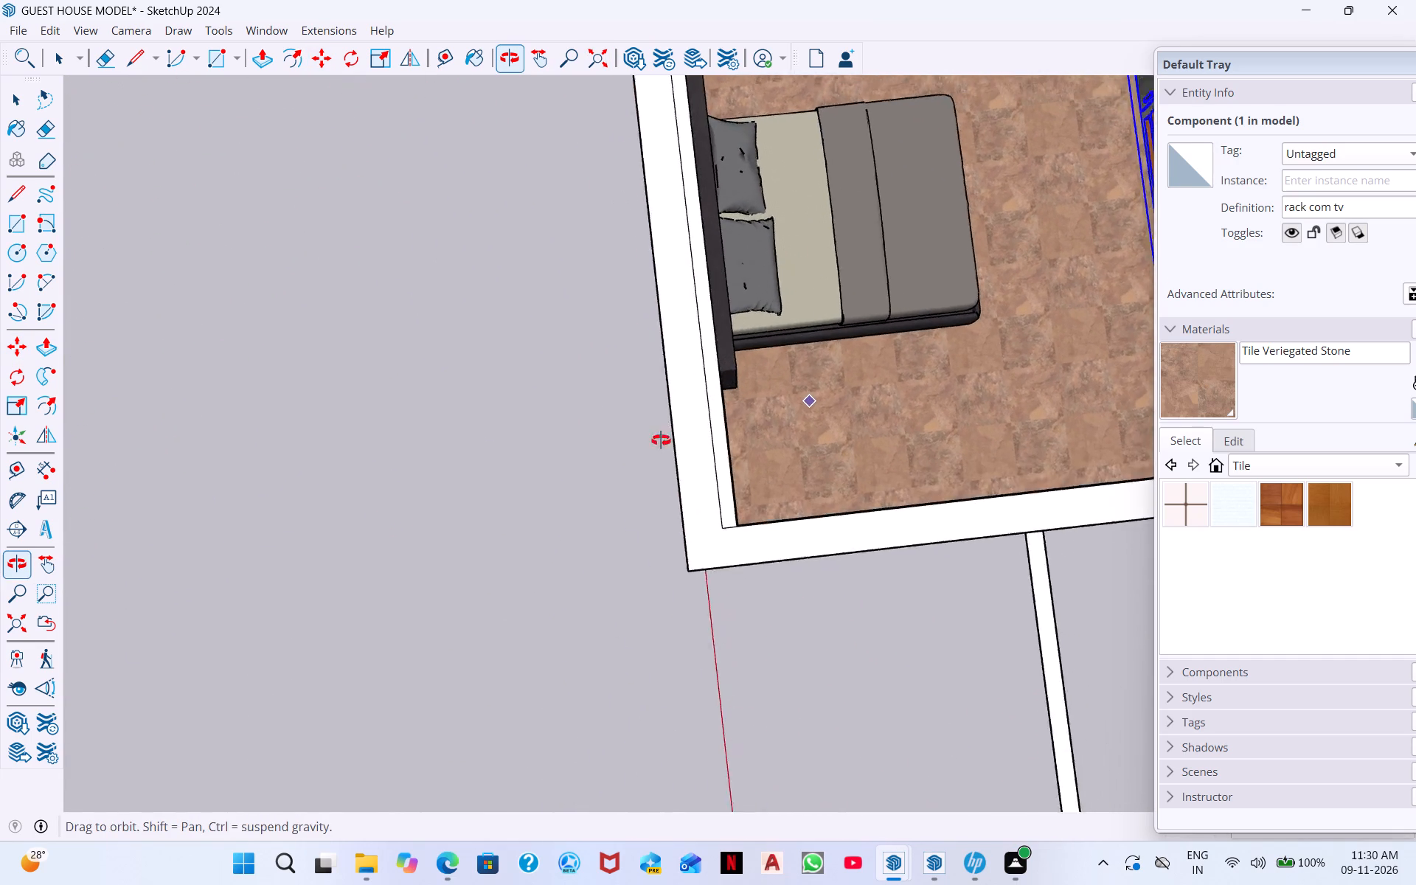
{"action": "middle_click_drag", "start_coordinate": [661, 440], "coordinate": [607, 440]}
{"action": "middle_click_drag", "start_coordinate": [833, 397], "coordinate": [577, 361]}
{"action": "scroll", "coordinate": [934, 369], "scroll_direction": "up", "scroll_amount": 4}
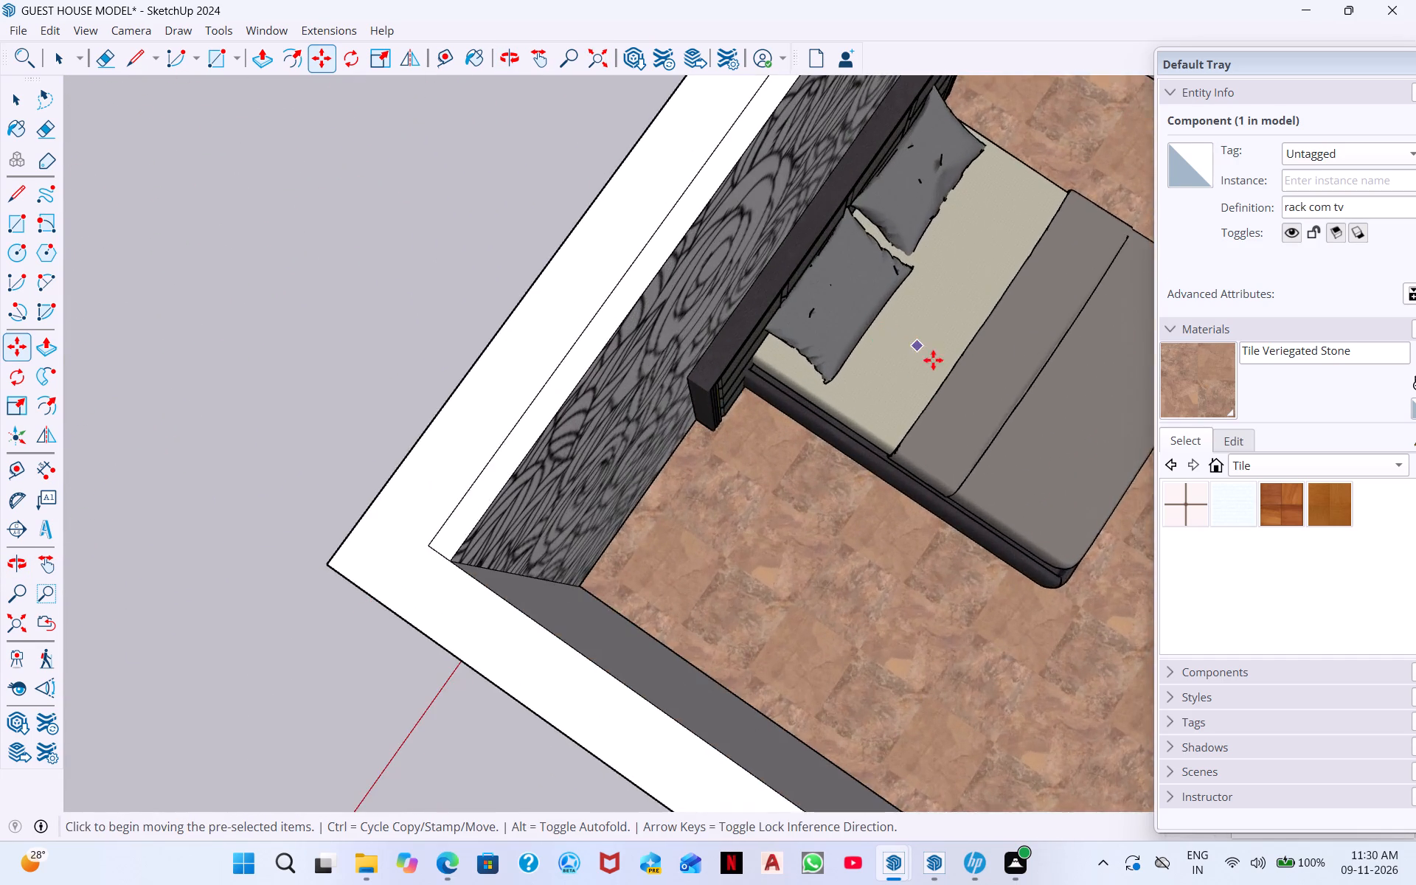
{"action": "scroll", "coordinate": [933, 360], "scroll_direction": "up", "scroll_amount": 5}
{"action": "middle_click_drag", "start_coordinate": [878, 378], "coordinate": [830, 273]}
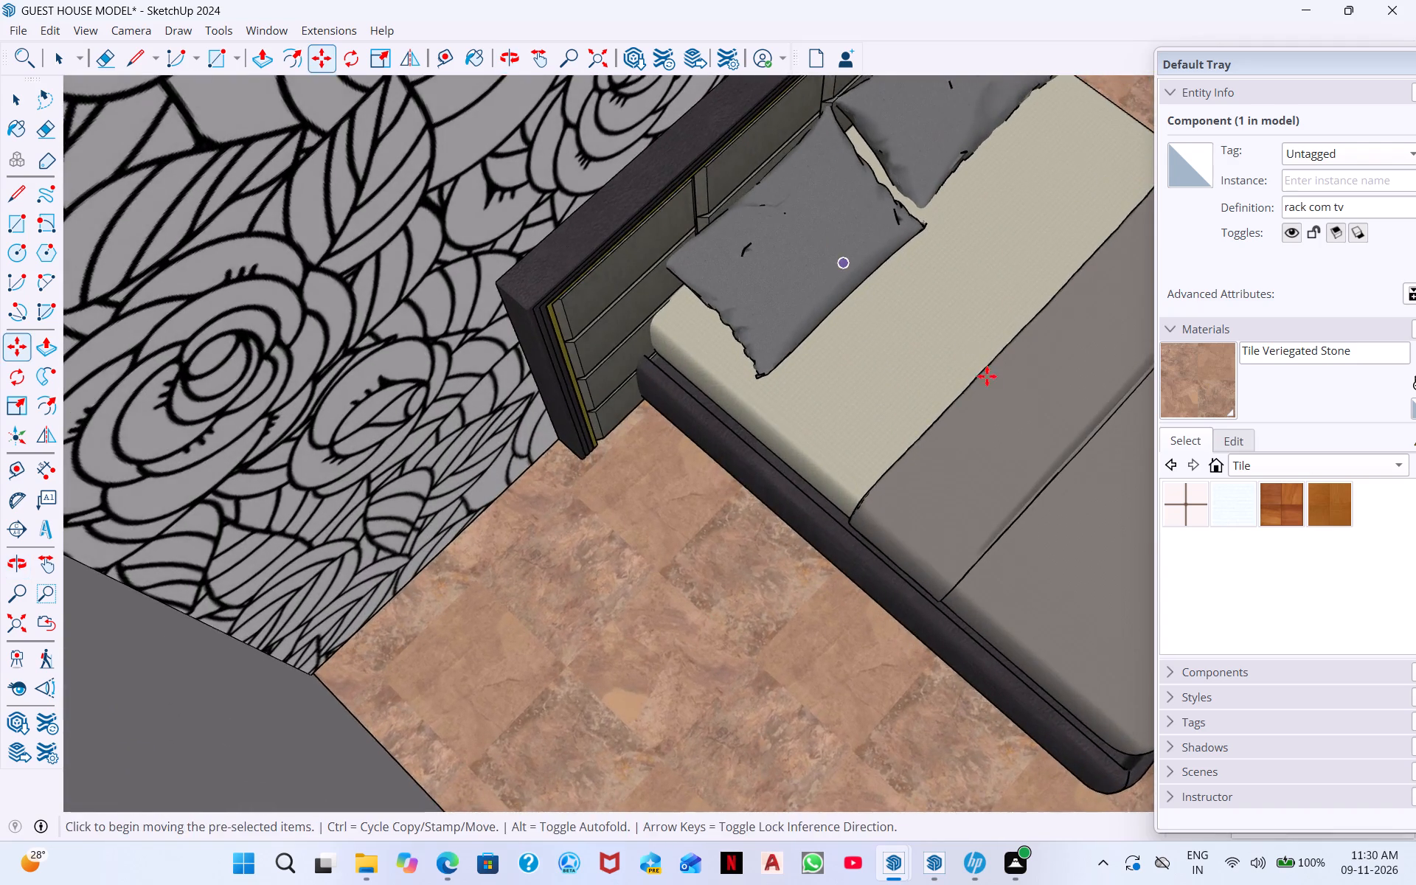
{"action": "middle_click_drag", "start_coordinate": [987, 383], "coordinate": [904, 208]}
{"action": "scroll", "coordinate": [833, 176], "scroll_direction": "down", "scroll_amount": 14}
{"action": "middle_click_drag", "start_coordinate": [1006, 234], "coordinate": [1239, 282]}
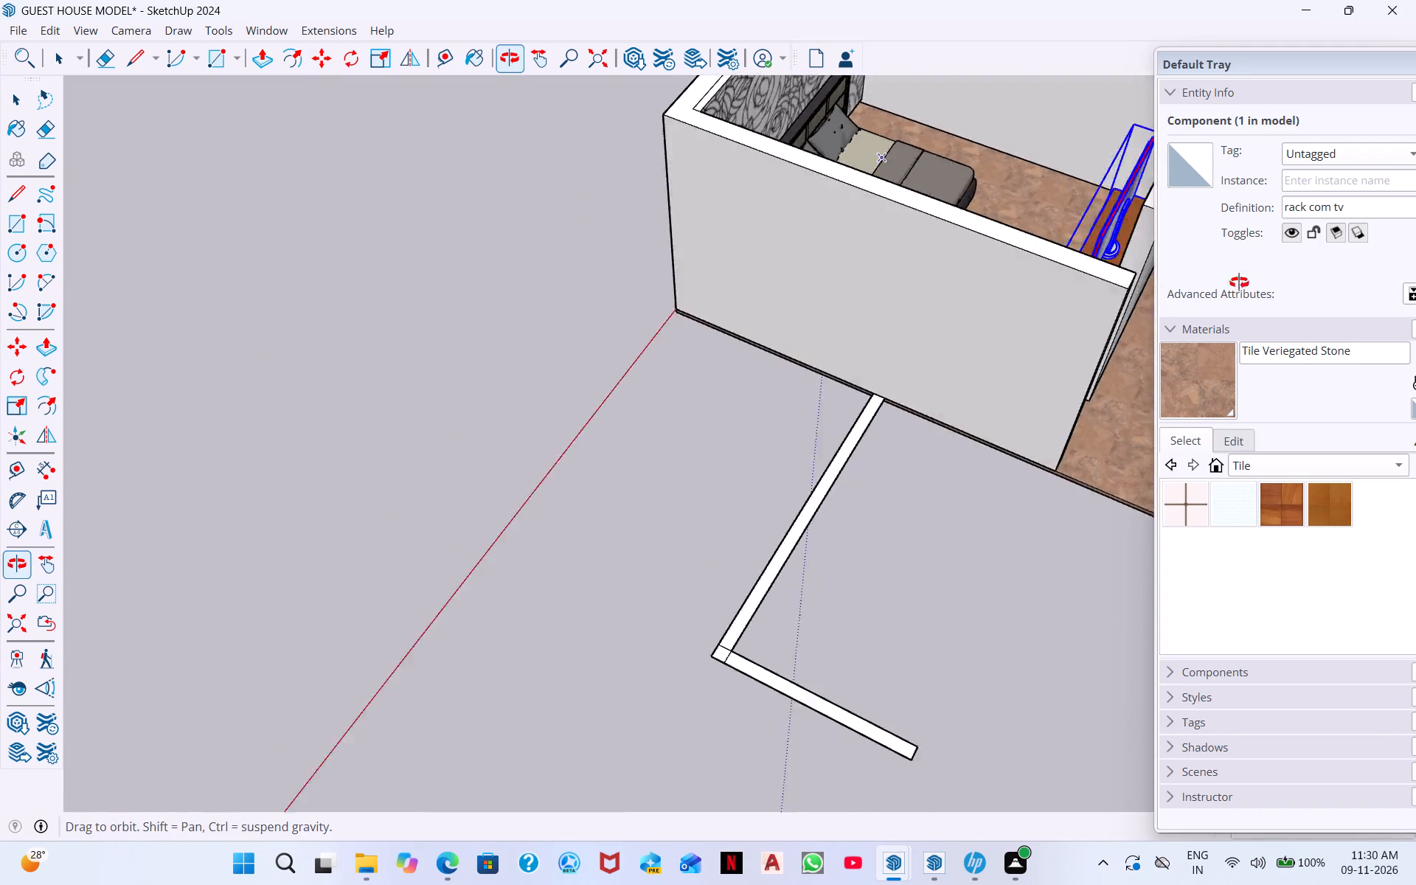
{"action": "middle_click_drag", "start_coordinate": [1239, 282], "coordinate": [1415, 271]}
{"action": "middle_click_drag", "start_coordinate": [1027, 217], "coordinate": [1323, 227]}
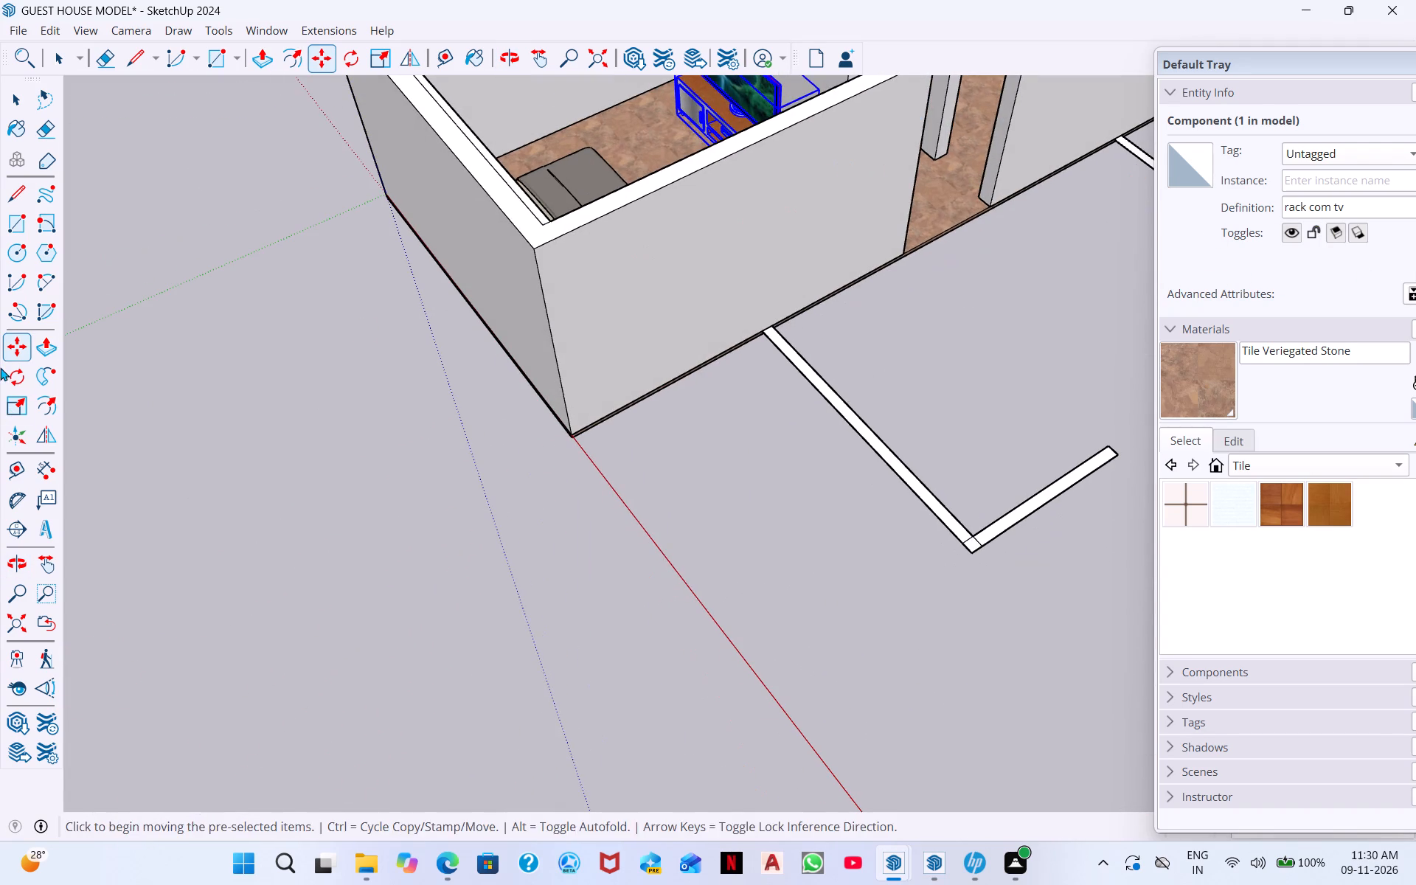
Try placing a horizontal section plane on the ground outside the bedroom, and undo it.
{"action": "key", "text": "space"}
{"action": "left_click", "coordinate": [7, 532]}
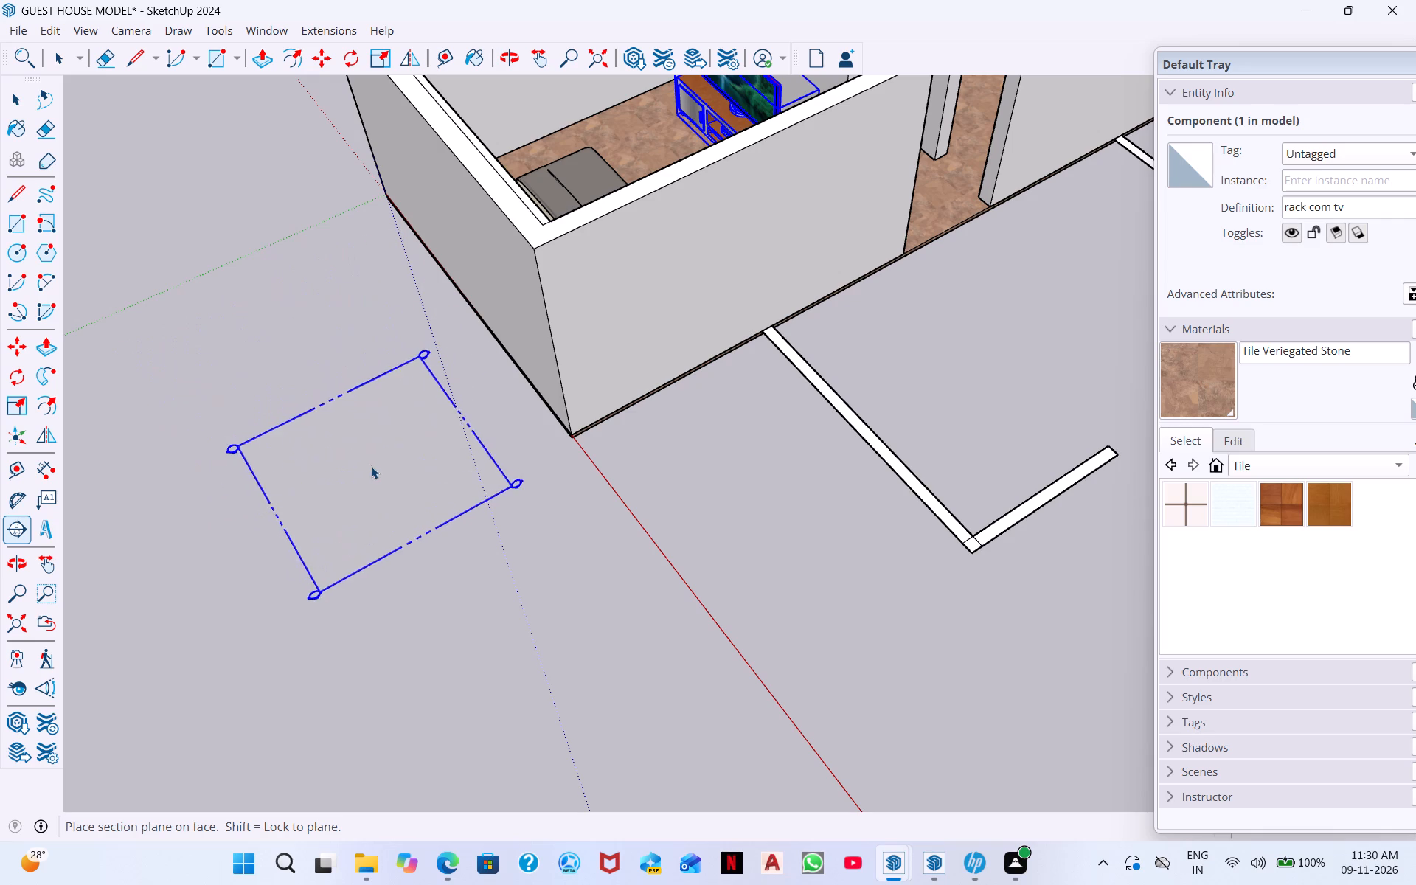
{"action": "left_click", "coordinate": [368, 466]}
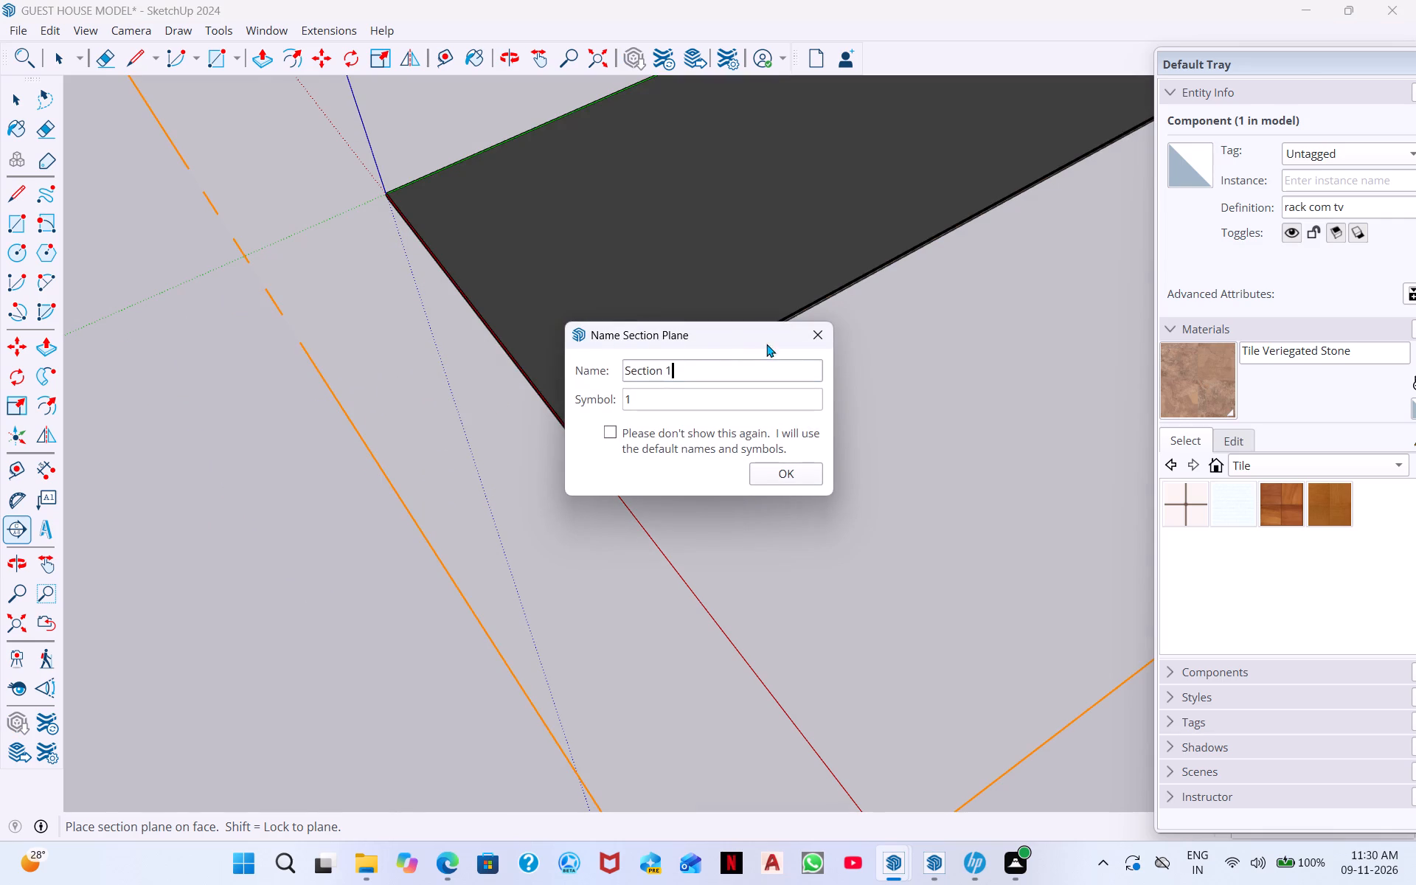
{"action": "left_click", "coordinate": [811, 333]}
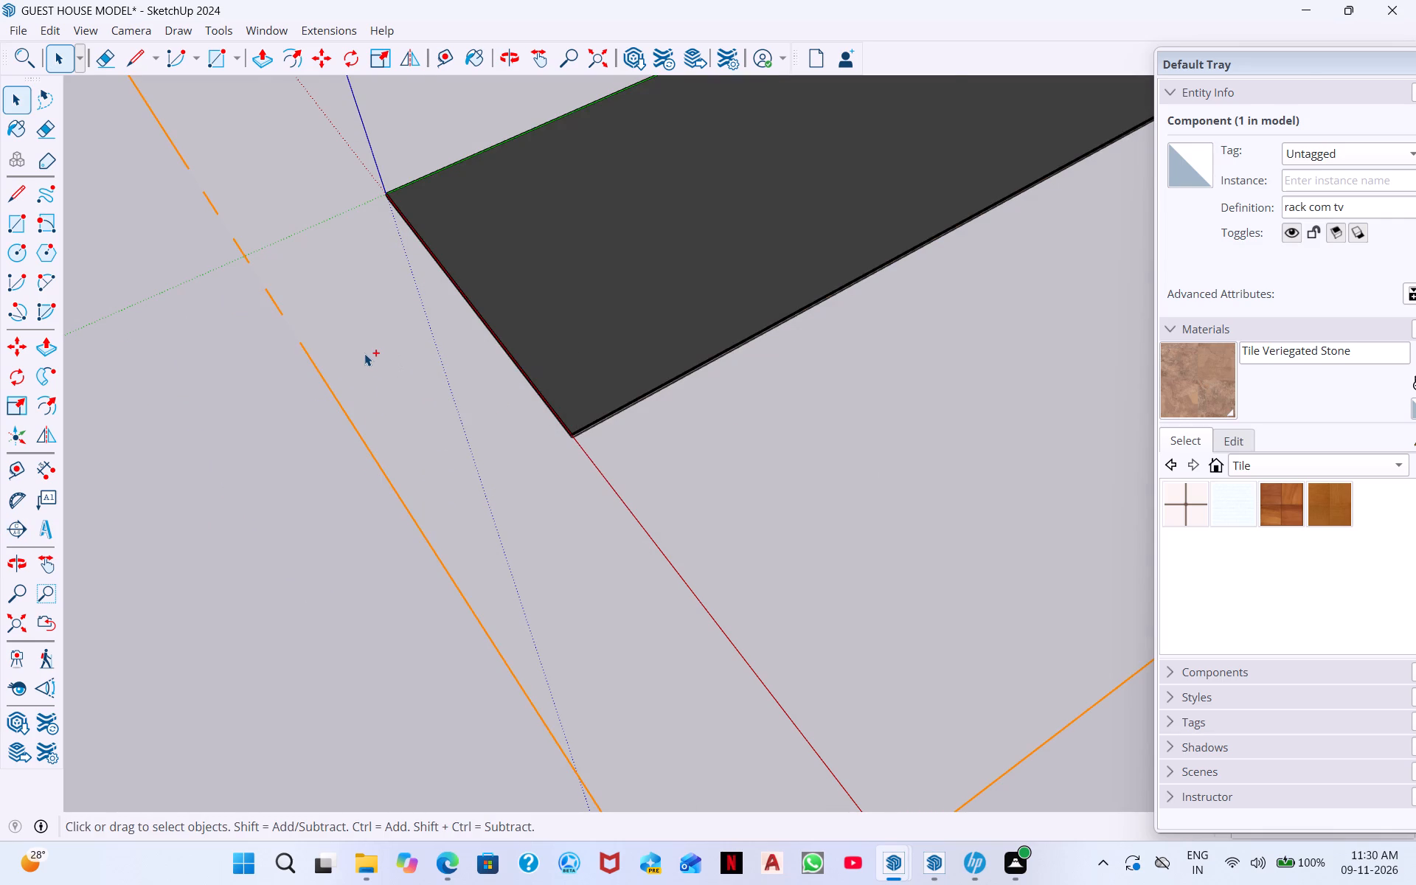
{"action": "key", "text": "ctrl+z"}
Copy the TV rack along the green axis from the bedroom into the empty room beyond the bathroom.
{"action": "scroll", "coordinate": [256, 381], "scroll_direction": "down", "scroll_amount": 4}
{"action": "middle_click_drag", "start_coordinate": [464, 380], "coordinate": [601, 596]}
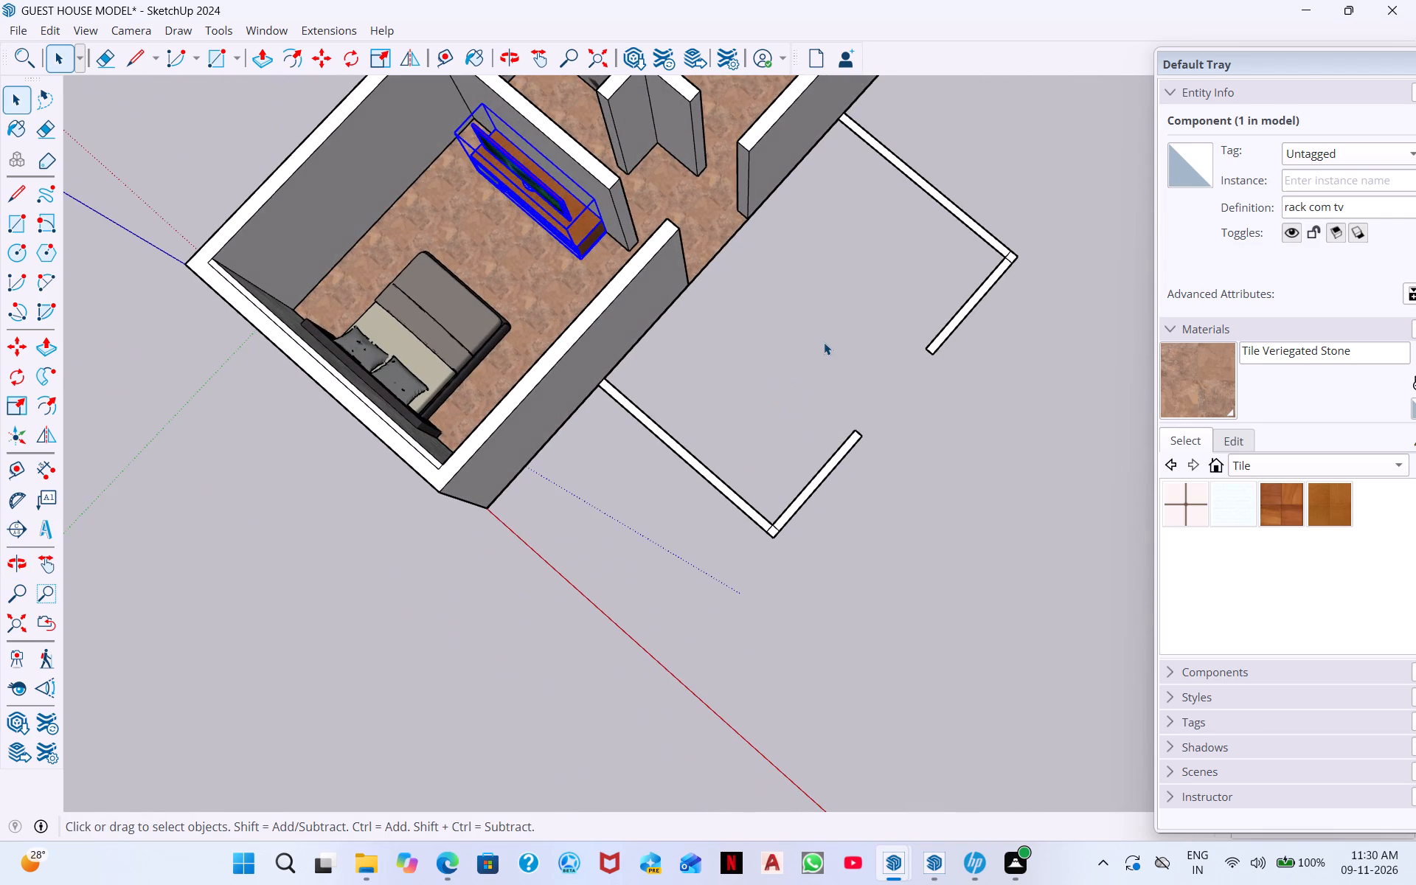
{"action": "left_click", "coordinate": [824, 342]}
{"action": "middle_click_drag", "start_coordinate": [551, 256], "coordinate": [918, 147]}
{"action": "middle_click_drag", "start_coordinate": [509, 432], "coordinate": [540, 249]}
{"action": "middle_click_drag", "start_coordinate": [456, 364], "coordinate": [540, 241]}
{"action": "middle_click_drag", "start_coordinate": [482, 390], "coordinate": [458, 597]}
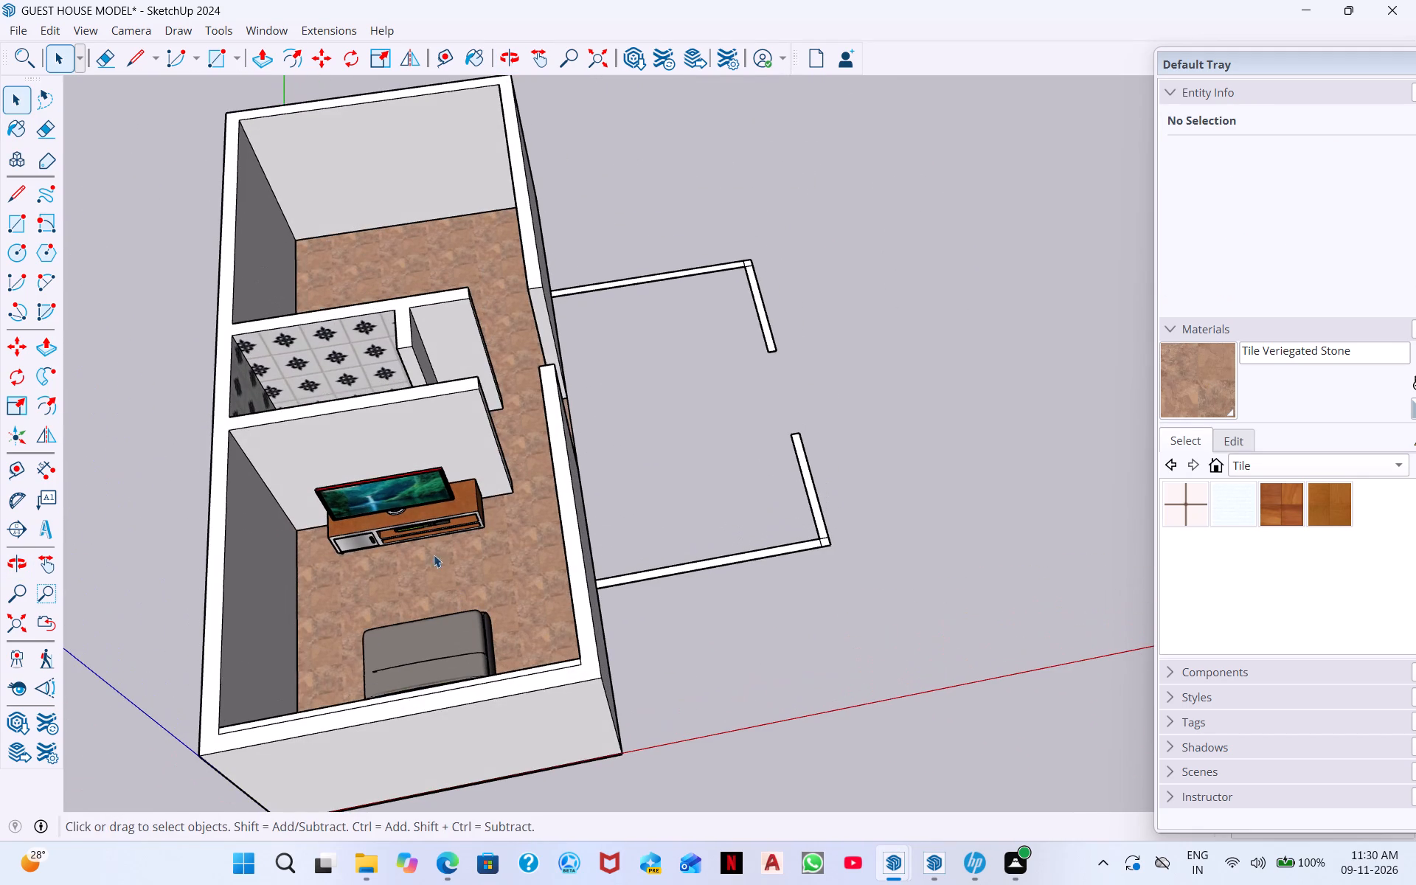
{"action": "left_click", "coordinate": [324, 537]}
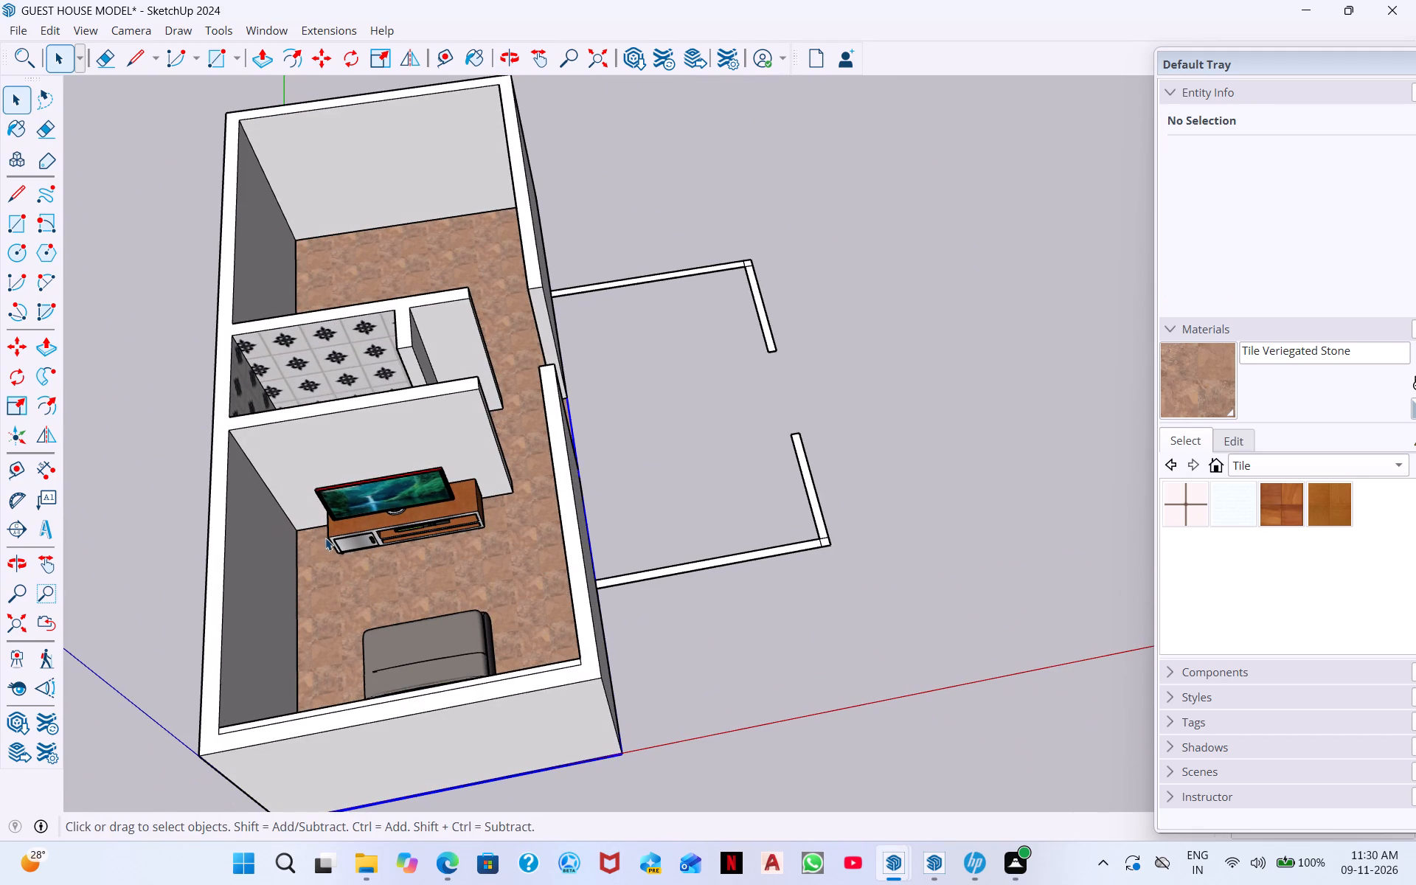
{"action": "left_click", "coordinate": [348, 537]}
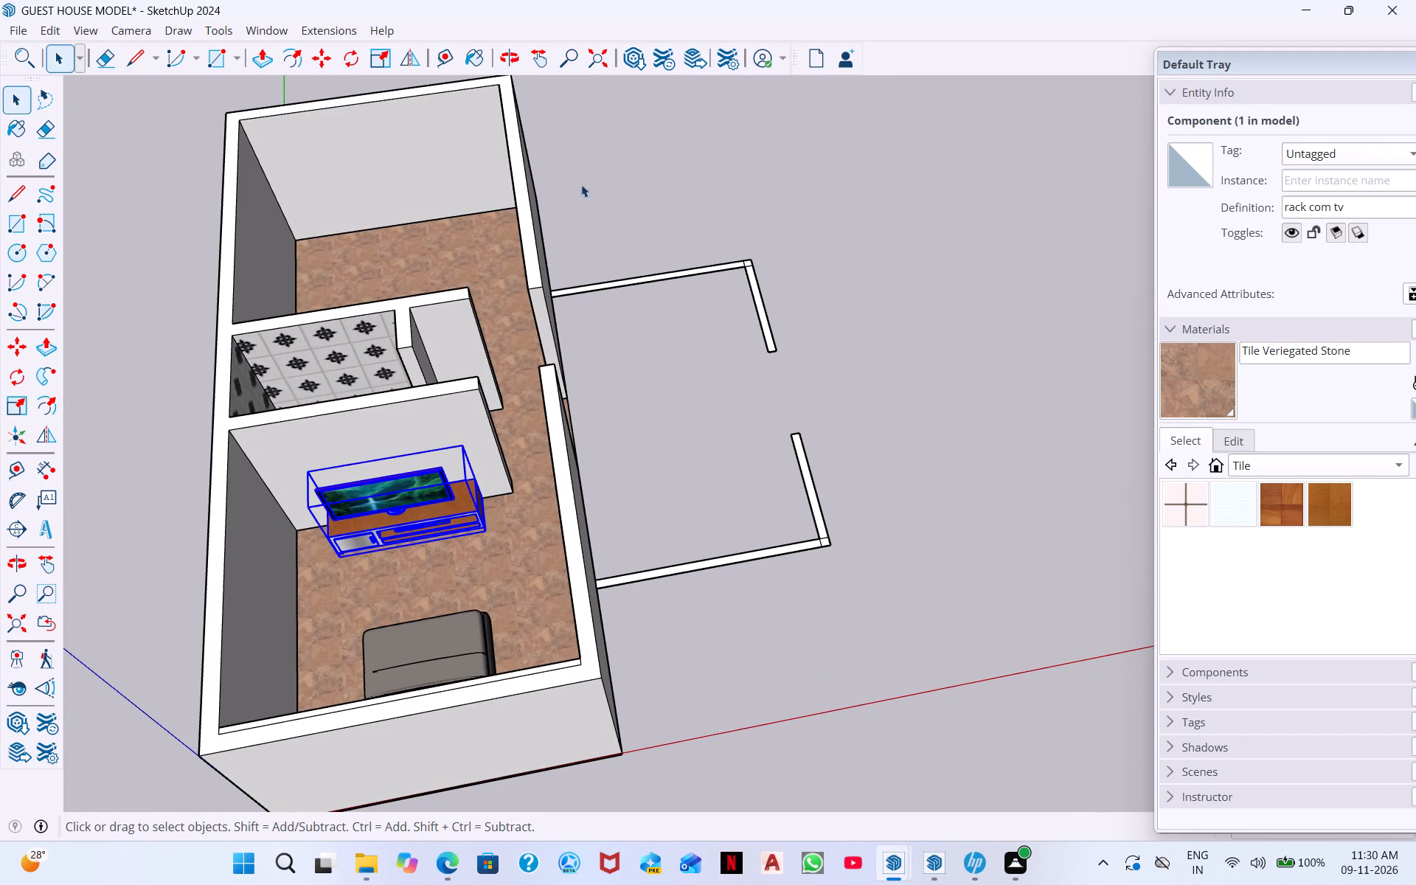
{"action": "left_click", "coordinate": [324, 72]}
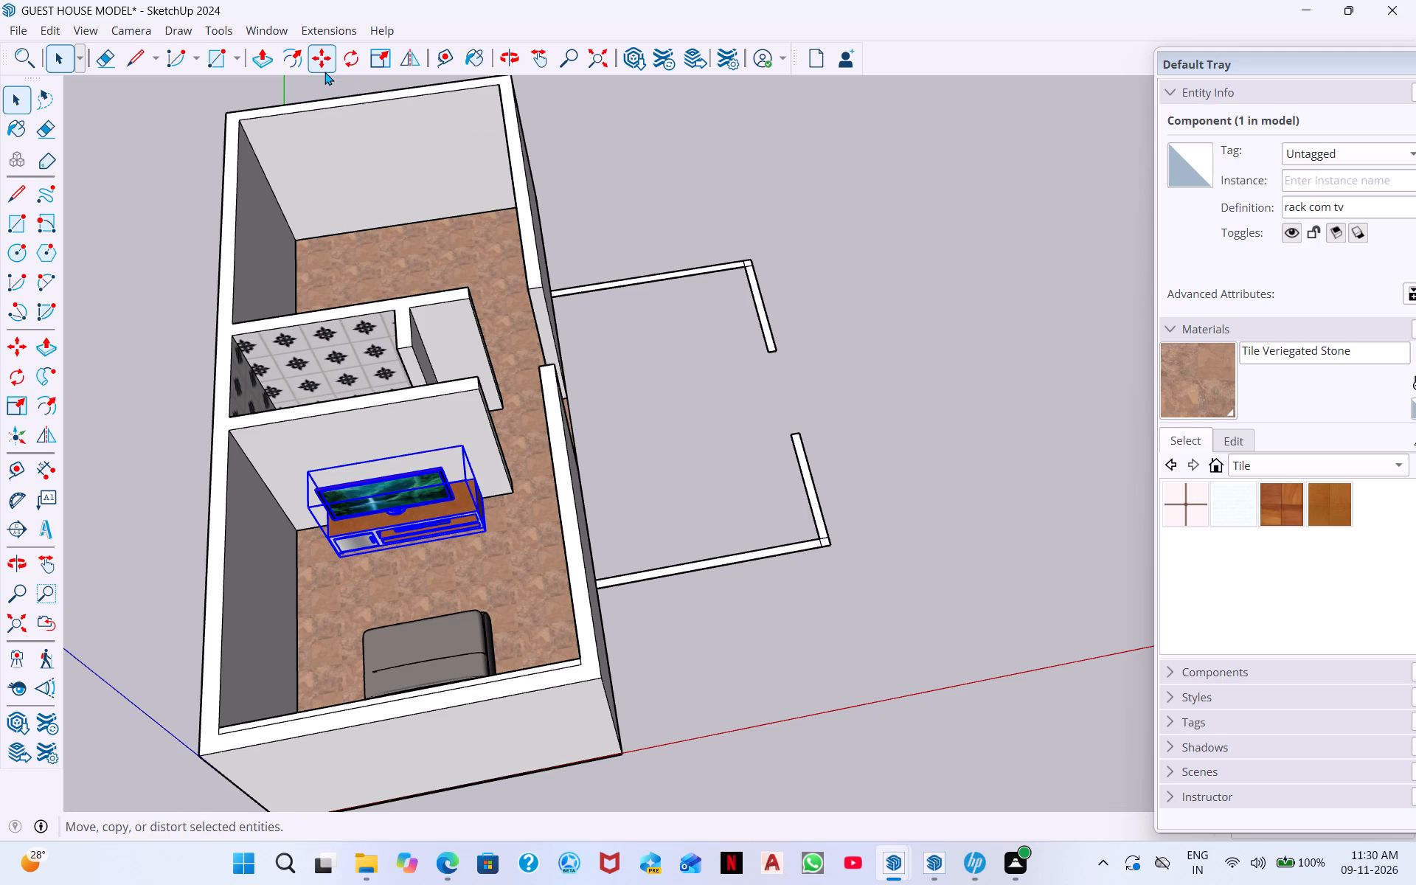
{"action": "left_click", "coordinate": [331, 558], "text": "ctrl"}
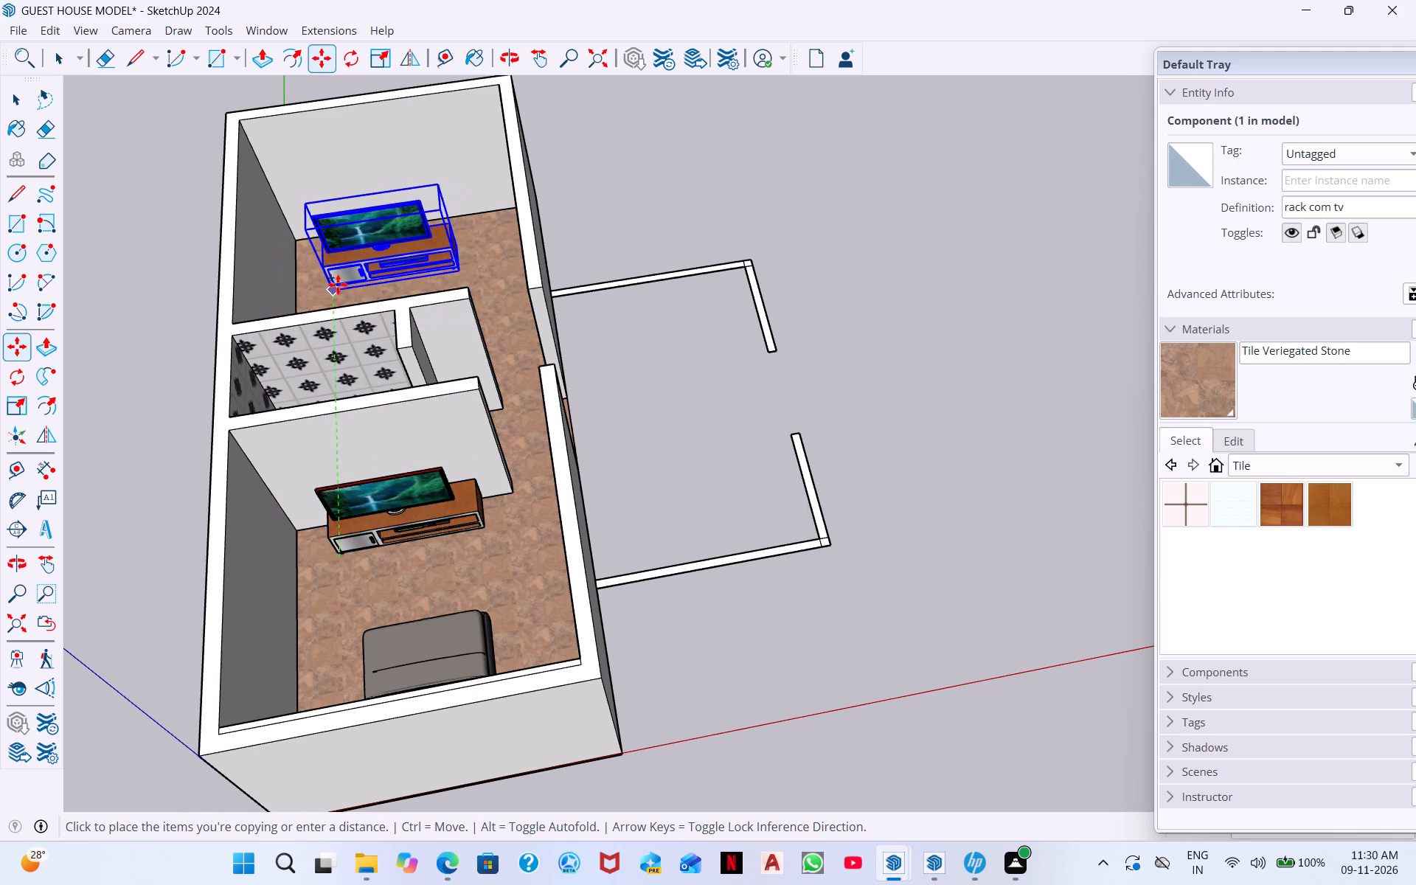
{"action": "left_click", "coordinate": [338, 282]}
{"action": "key", "text": "space"}
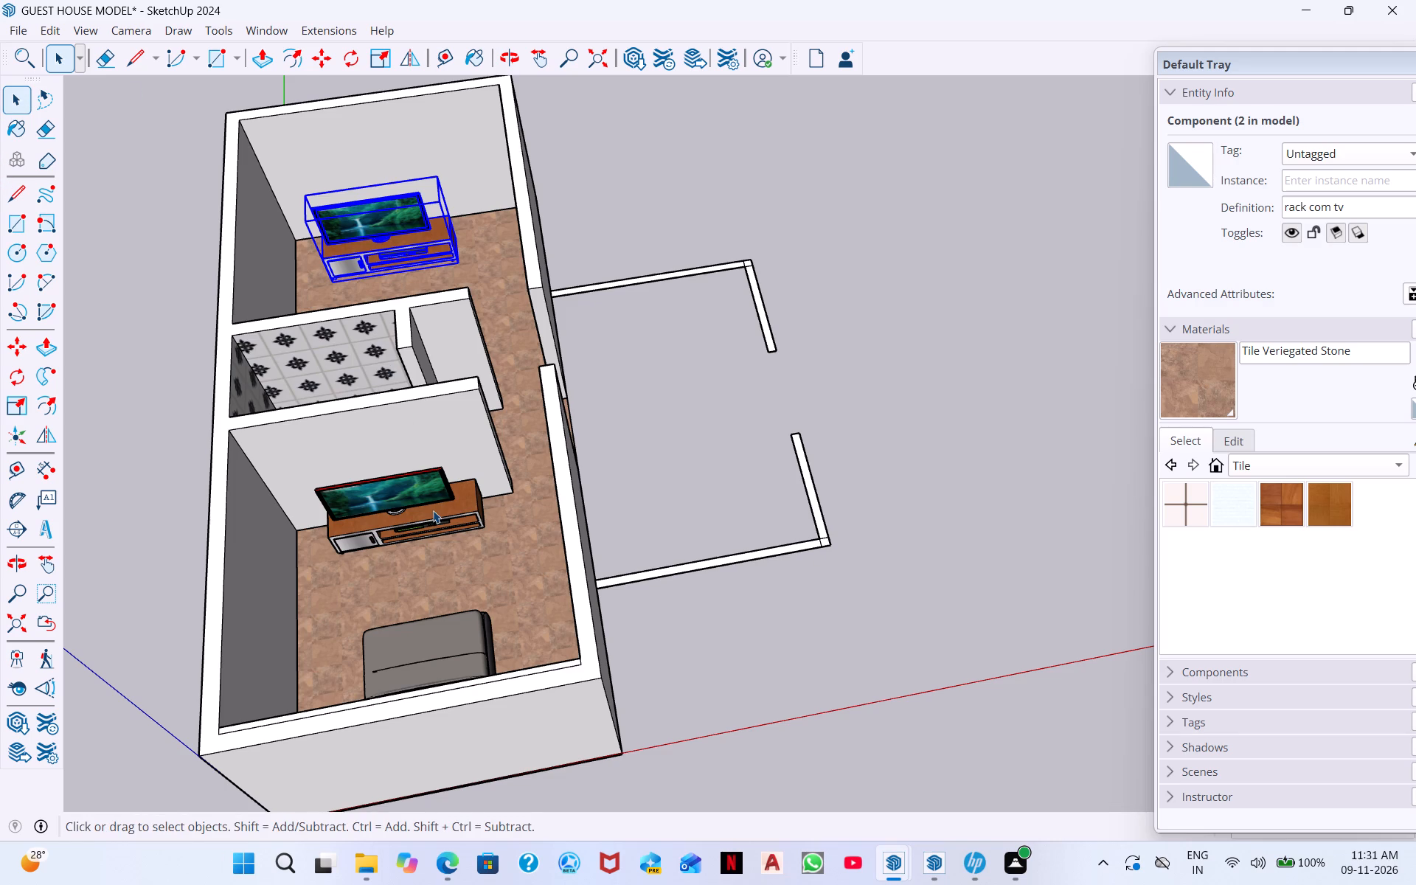
Examine the placement of both TV racks in their rooms from above, through the doorway and from outside the house.
{"action": "scroll", "coordinate": [433, 510], "scroll_direction": "down", "scroll_amount": 1}
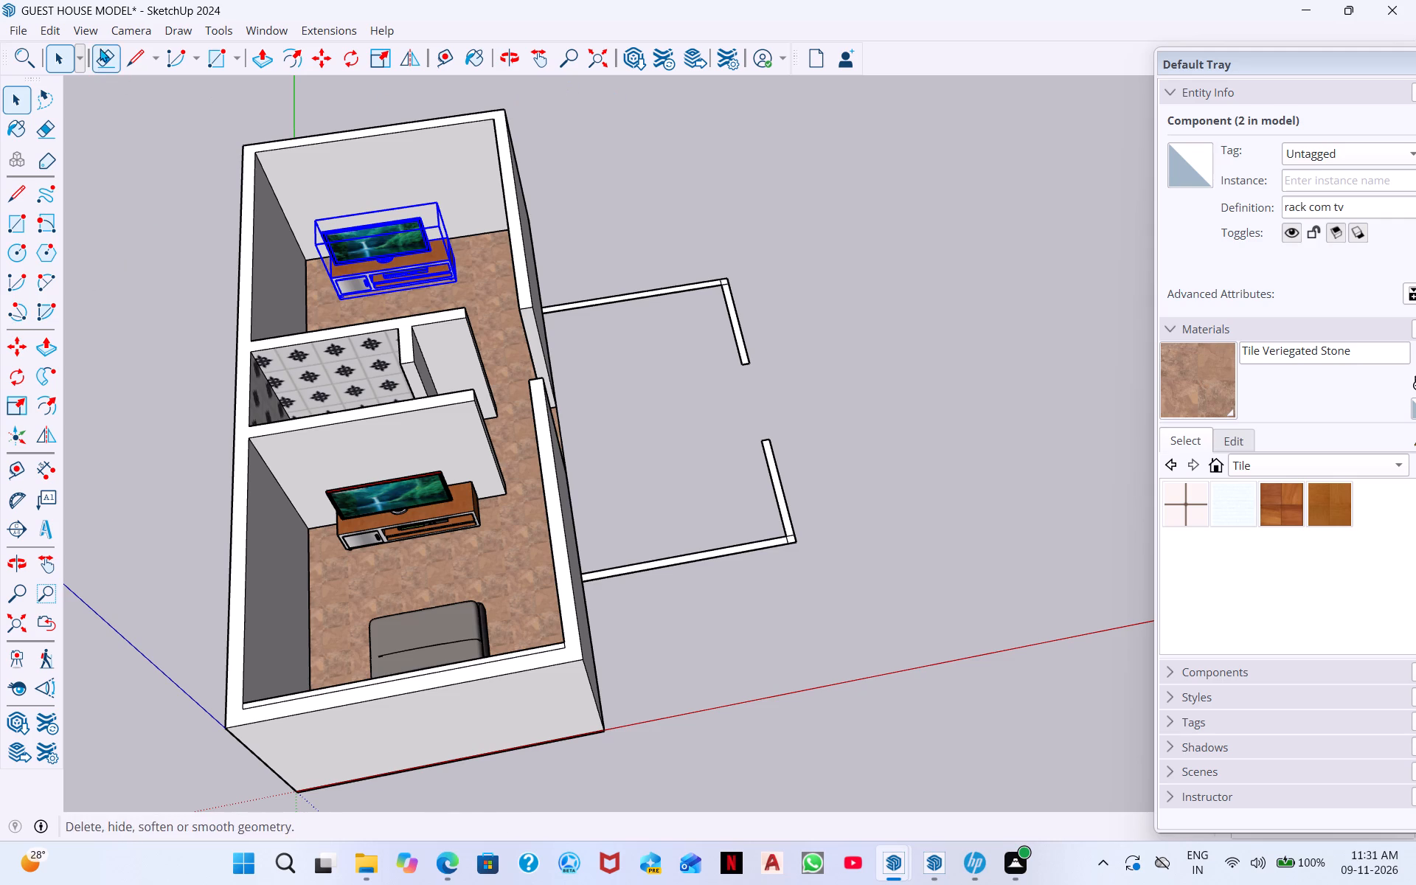
{"action": "middle_click_drag", "start_coordinate": [471, 510], "coordinate": [425, 590]}
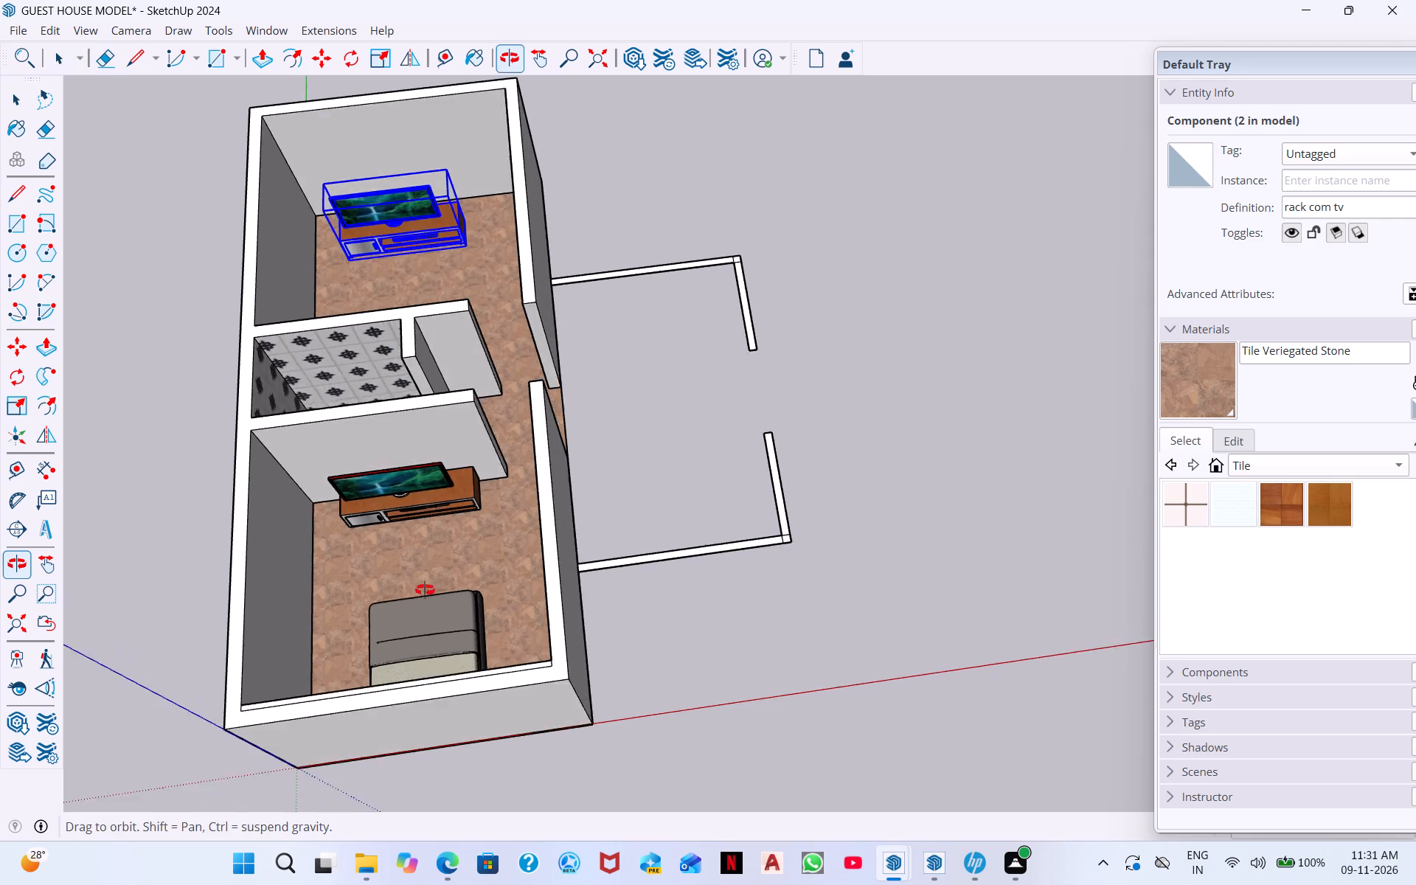
{"action": "middle_click_drag", "start_coordinate": [425, 590], "coordinate": [377, 627]}
{"action": "scroll", "coordinate": [457, 440], "scroll_direction": "up", "scroll_amount": 11}
{"action": "middle_click_drag", "start_coordinate": [519, 460], "coordinate": [412, 555]}
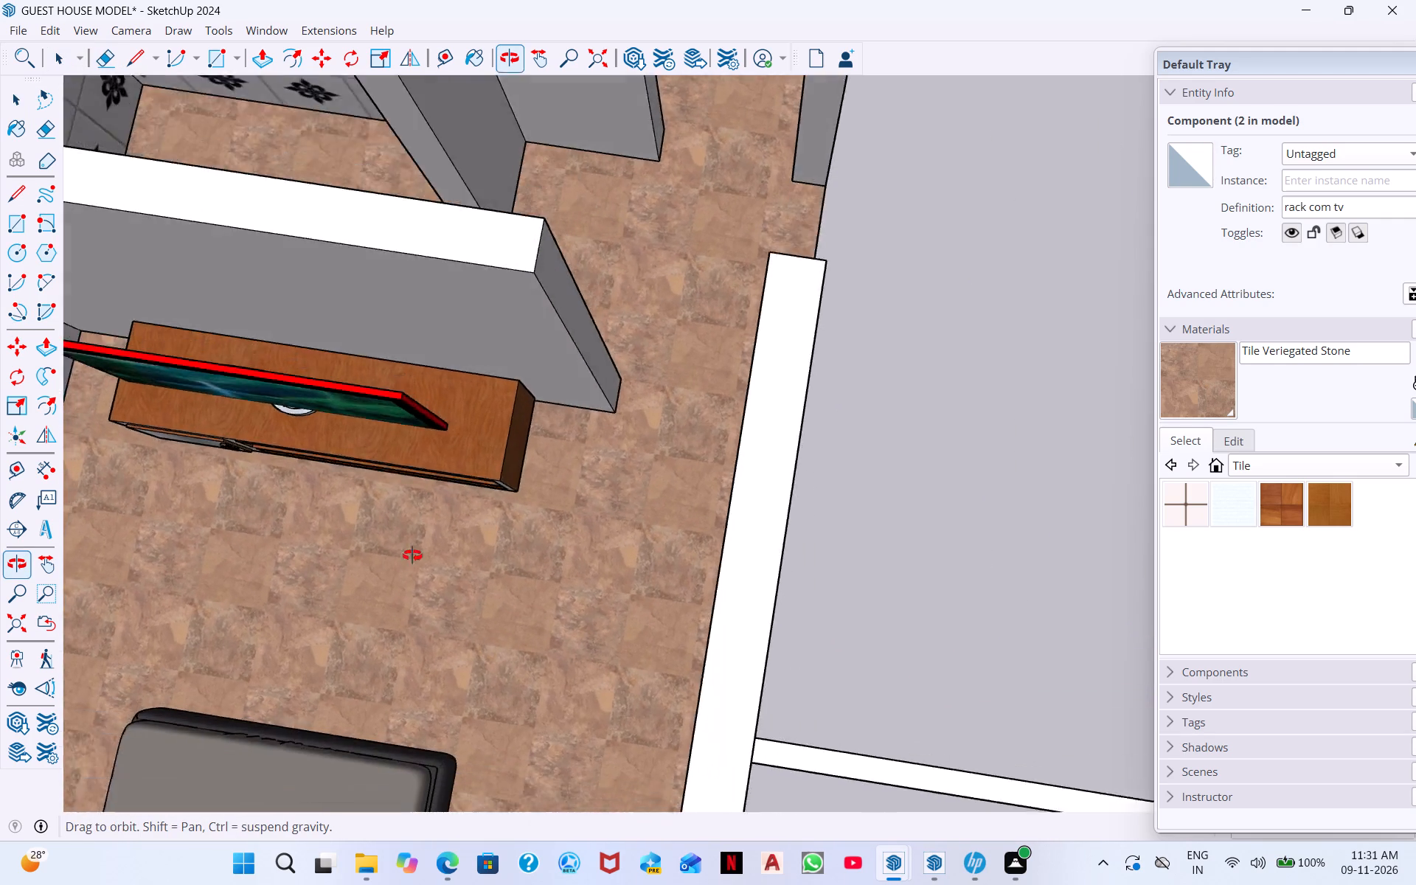
{"action": "middle_click_drag", "start_coordinate": [412, 555], "coordinate": [415, 368]}
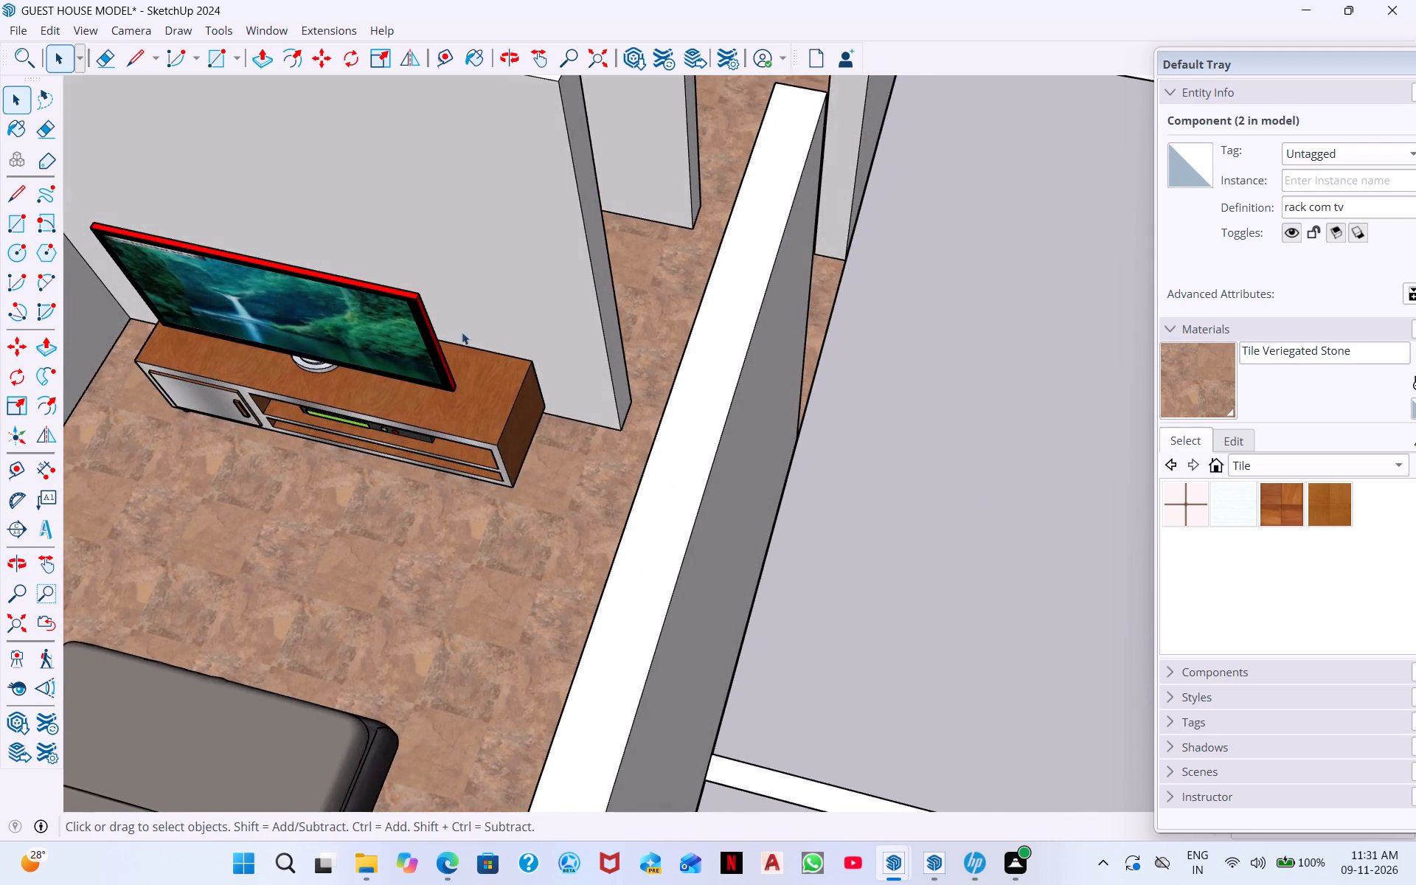
{"action": "scroll", "coordinate": [502, 293], "scroll_direction": "down", "scroll_amount": 9}
{"action": "middle_click_drag", "start_coordinate": [799, 317], "coordinate": [417, 521]}
{"action": "scroll", "coordinate": [923, 337], "scroll_direction": "down", "scroll_amount": 1}
{"action": "middle_click_drag", "start_coordinate": [921, 340], "coordinate": [822, 380]}
{"action": "middle_click_drag", "start_coordinate": [932, 369], "coordinate": [616, 359]}
{"action": "middle_click_drag", "start_coordinate": [723, 249], "coordinate": [648, 25]}
{"action": "middle_click_drag", "start_coordinate": [777, 198], "coordinate": [710, 60]}
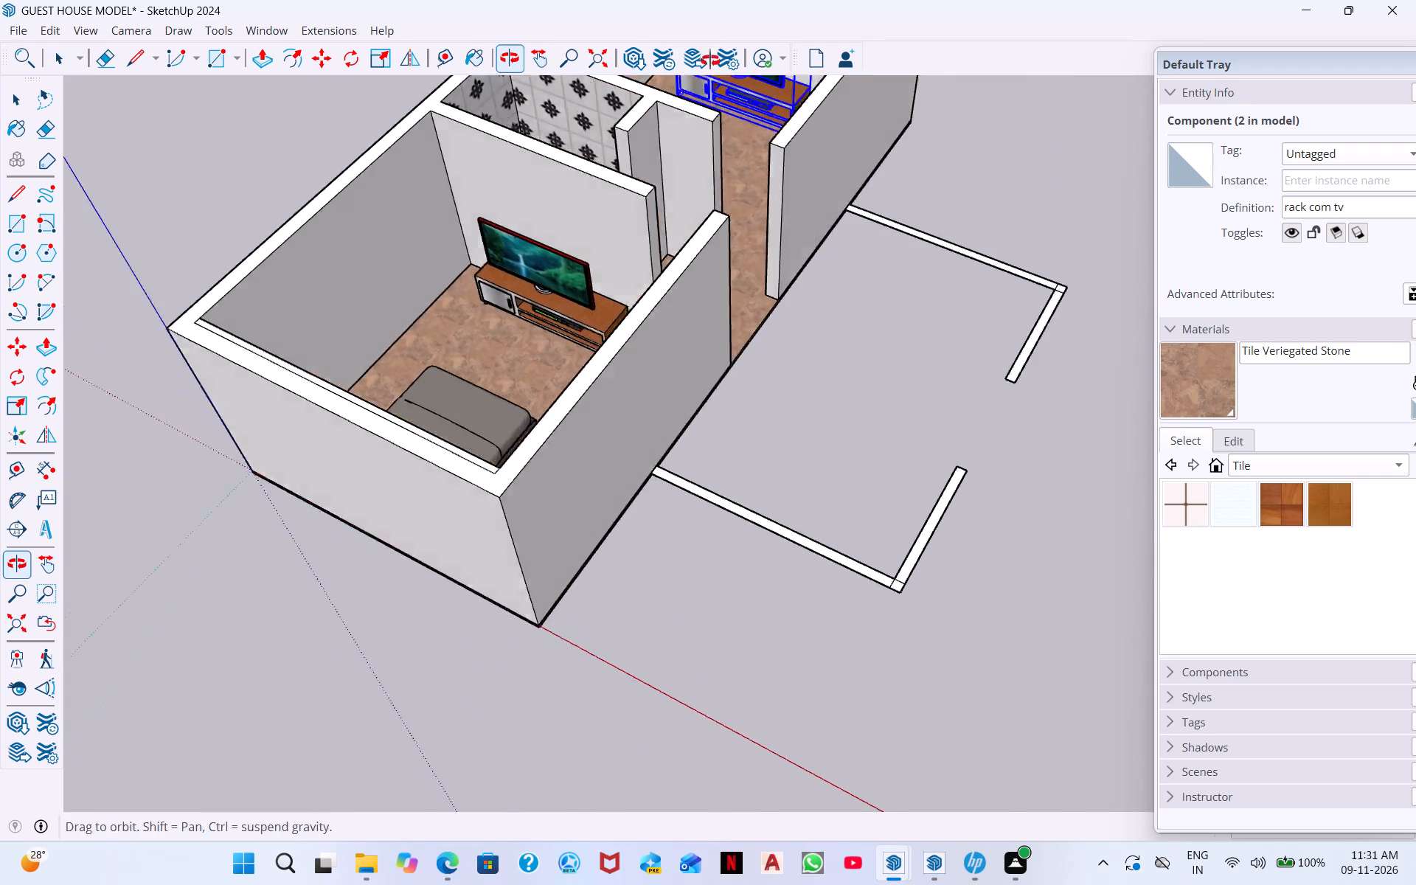
{"action": "middle_click_drag", "start_coordinate": [710, 60], "coordinate": [711, 61]}
{"action": "middle_click_drag", "start_coordinate": [883, 221], "coordinate": [732, 147]}
{"action": "middle_click_drag", "start_coordinate": [908, 171], "coordinate": [504, 256]}
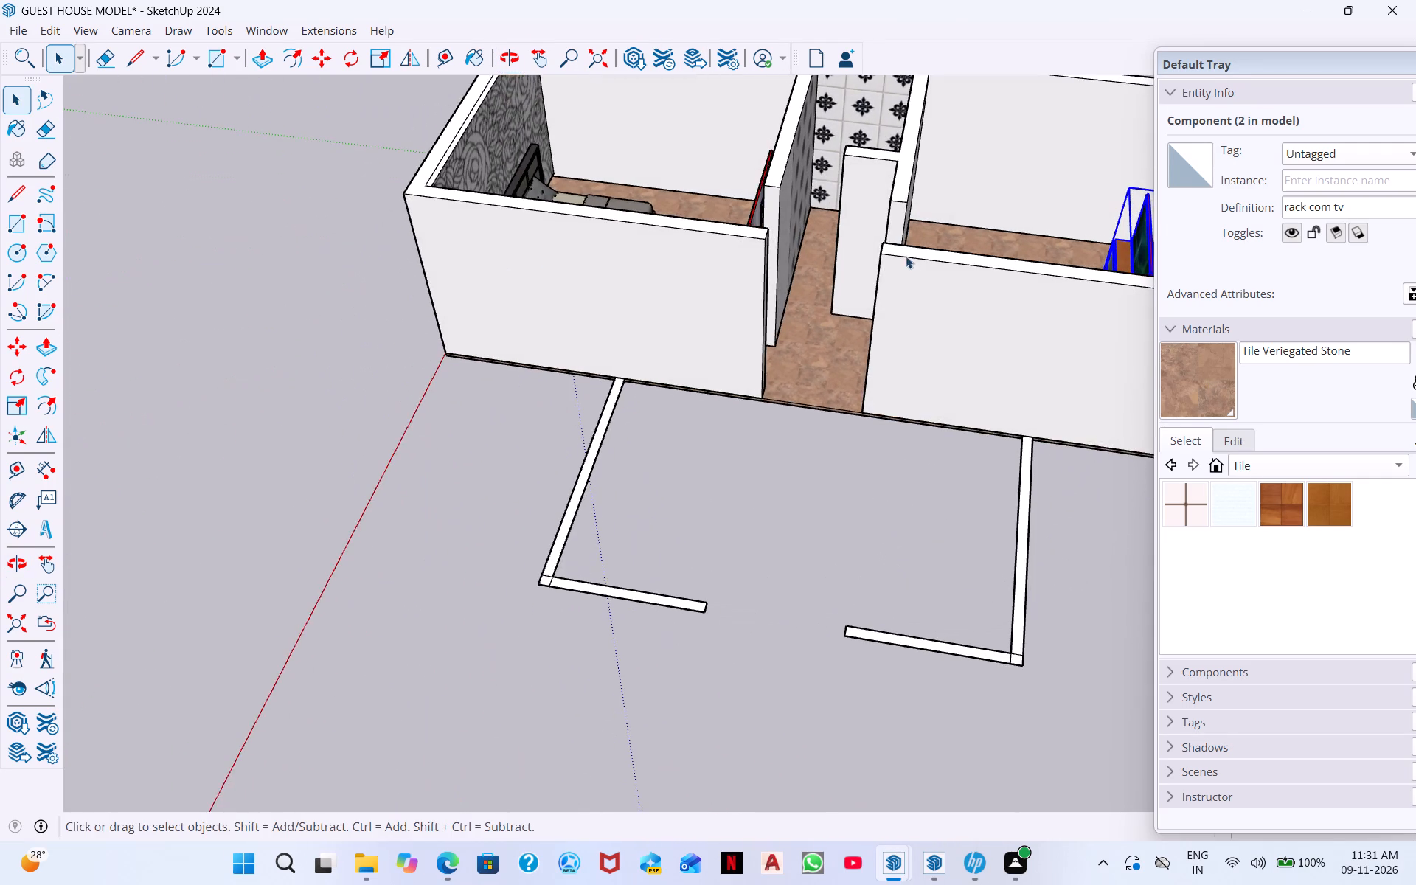
{"action": "scroll", "coordinate": [906, 238], "scroll_direction": "up", "scroll_amount": 2}
{"action": "middle_click_drag", "start_coordinate": [994, 240], "coordinate": [1233, 259]}
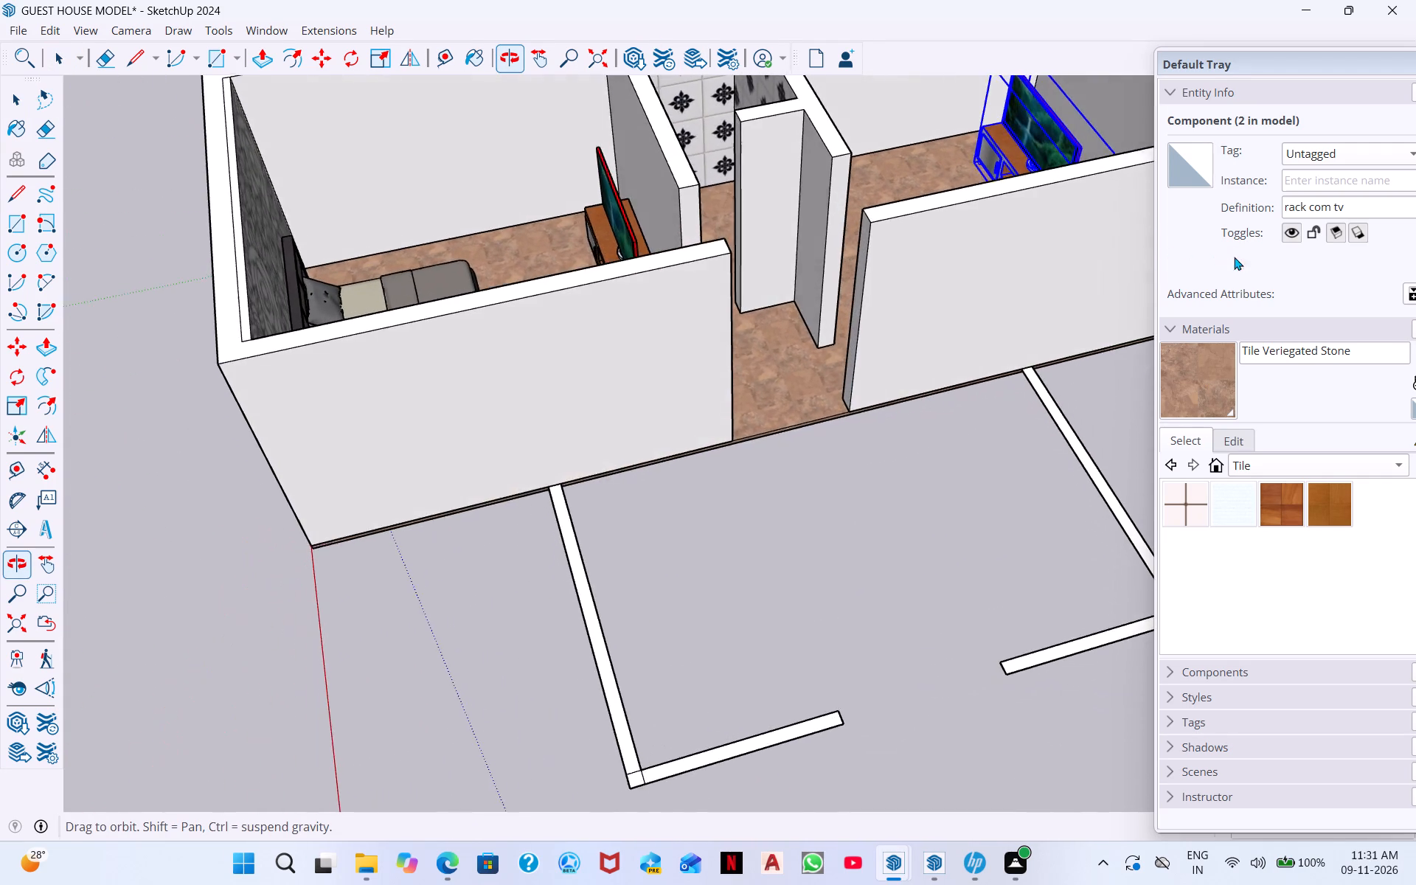
{"action": "scroll", "coordinate": [979, 190], "scroll_direction": "up", "scroll_amount": 2}
{"action": "scroll", "coordinate": [997, 129], "scroll_direction": "down", "scroll_amount": 2}
{"action": "middle_click_drag", "start_coordinate": [870, 187], "coordinate": [1083, 135]}
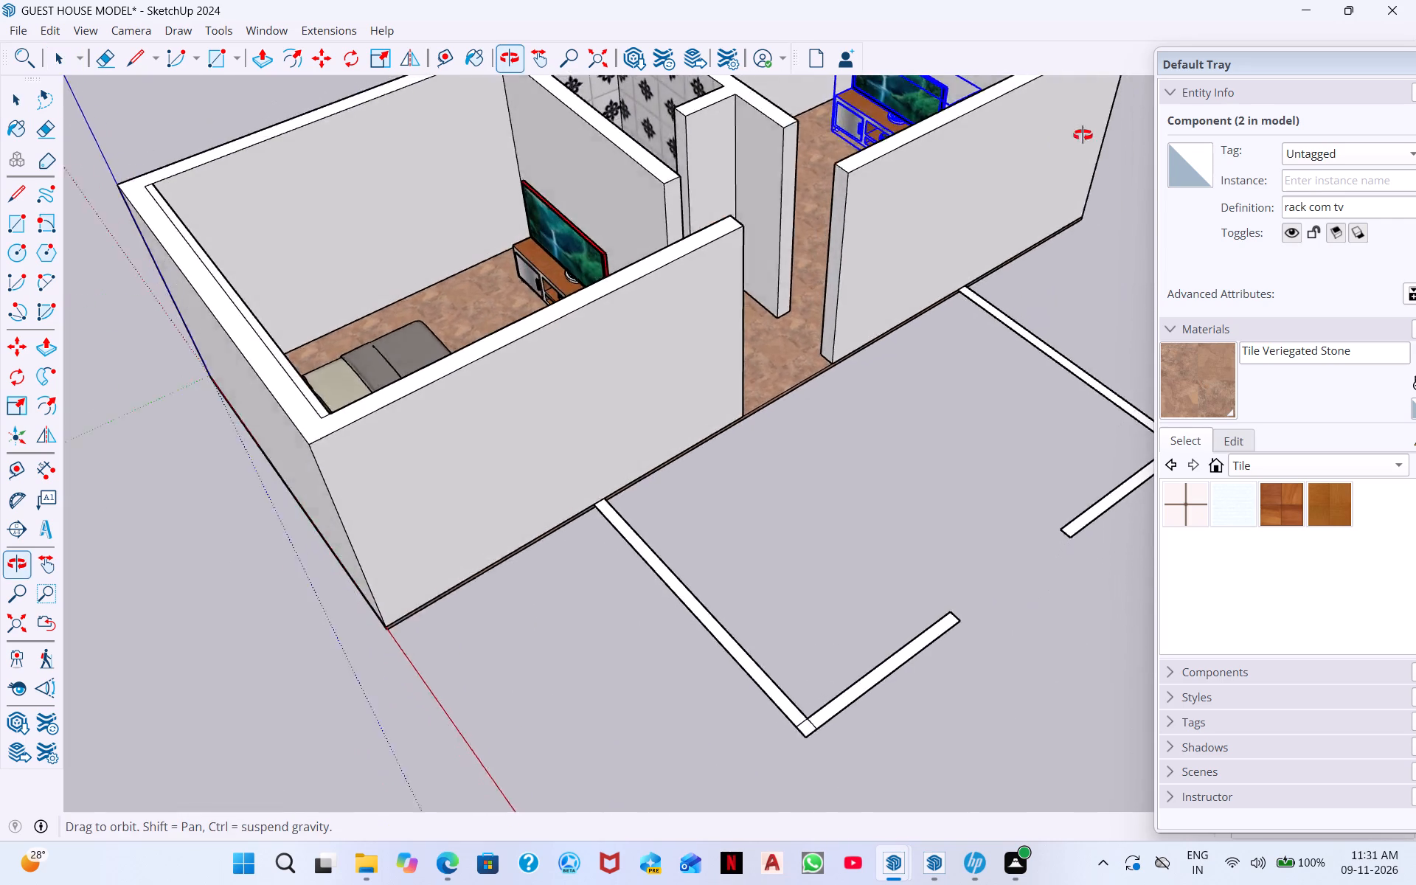
{"action": "middle_click_drag", "start_coordinate": [1083, 135], "coordinate": [1080, 114]}
{"action": "middle_click_drag", "start_coordinate": [813, 125], "coordinate": [931, 111]}
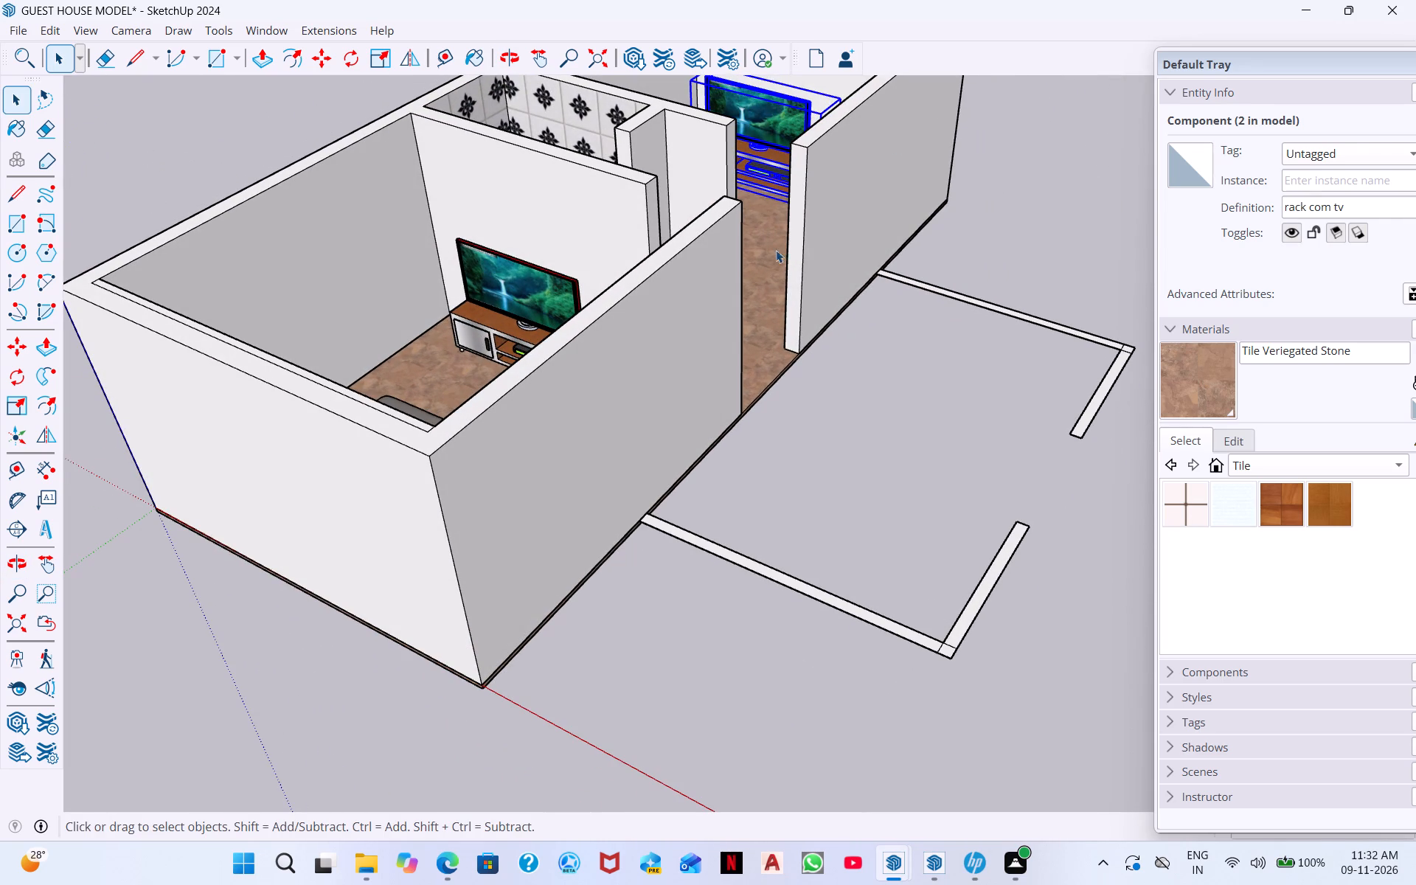
{"action": "middle_click_drag", "start_coordinate": [761, 223], "coordinate": [825, 371]}
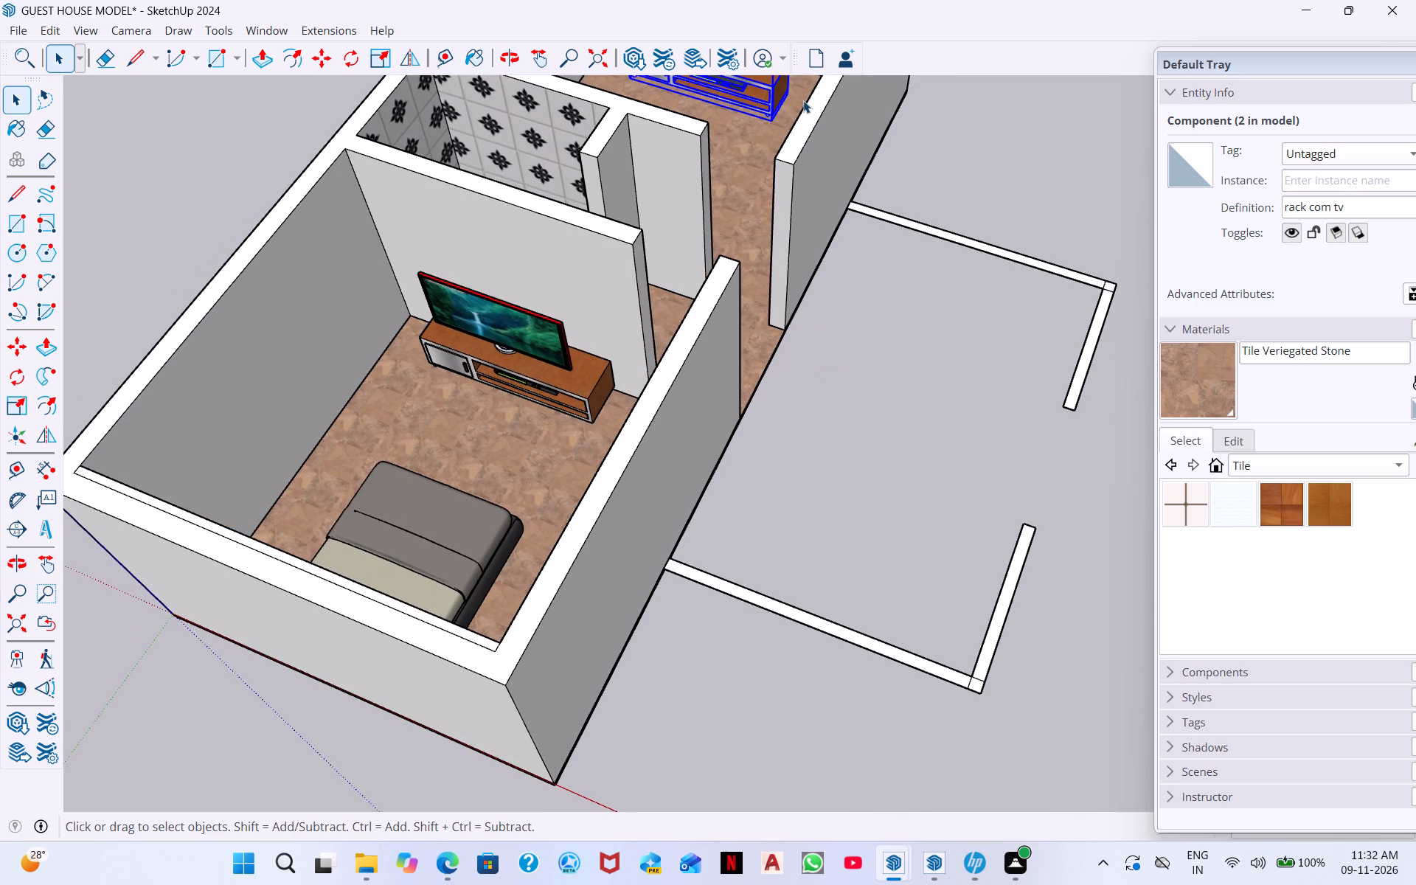
{"action": "scroll", "coordinate": [734, 112], "scroll_direction": "up", "scroll_amount": 2}
{"action": "middle_click_drag", "start_coordinate": [749, 100], "coordinate": [733, 11]}
{"action": "middle_click_drag", "start_coordinate": [790, 164], "coordinate": [783, 126]}
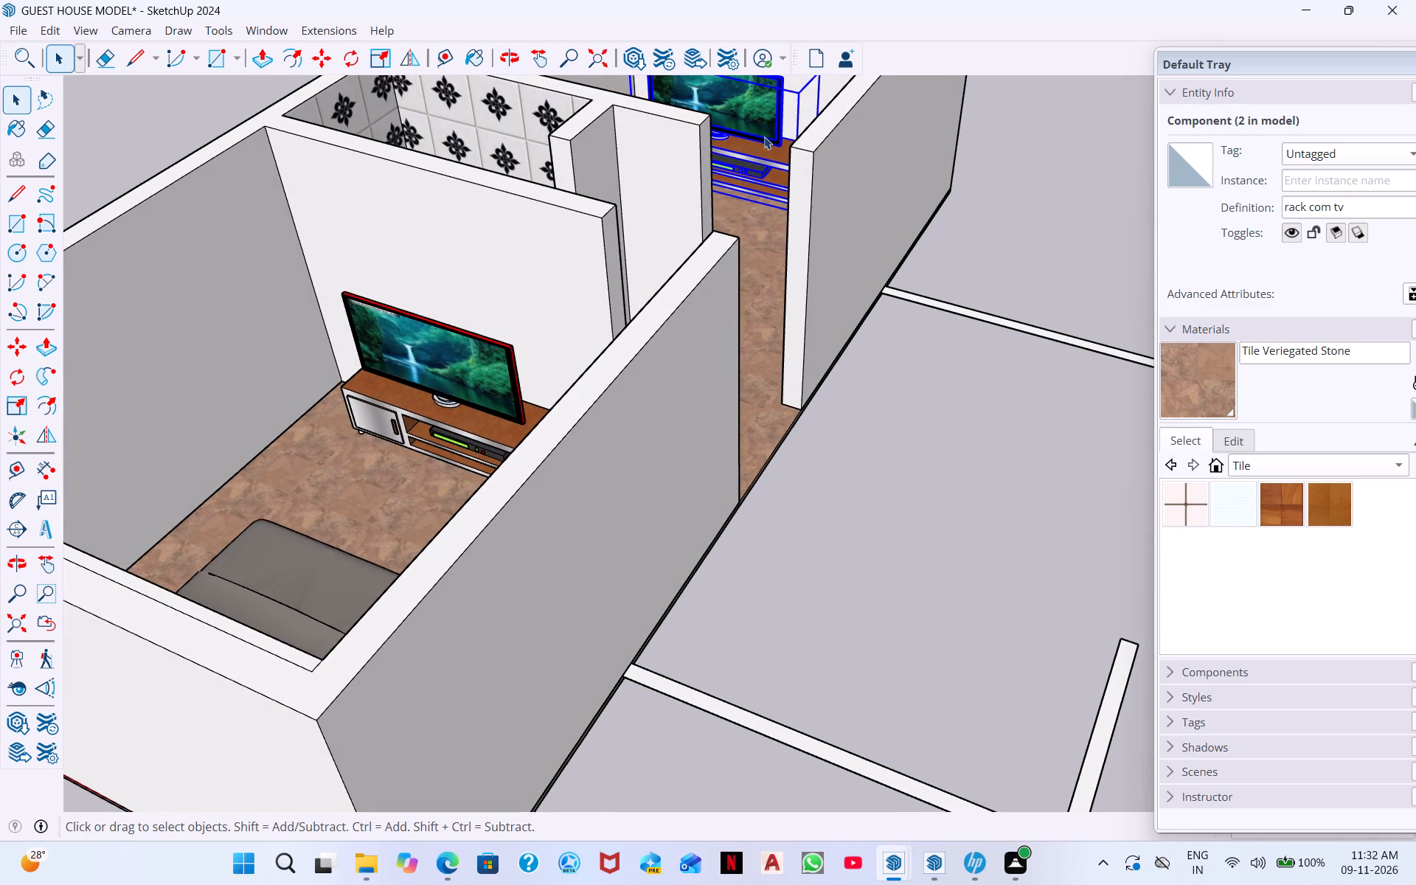
Move the copied TV rack out of the far room onto the open ground outside the house, beyond the porch outline.
{"action": "scroll", "coordinate": [731, 153], "scroll_direction": "down", "scroll_amount": 4}
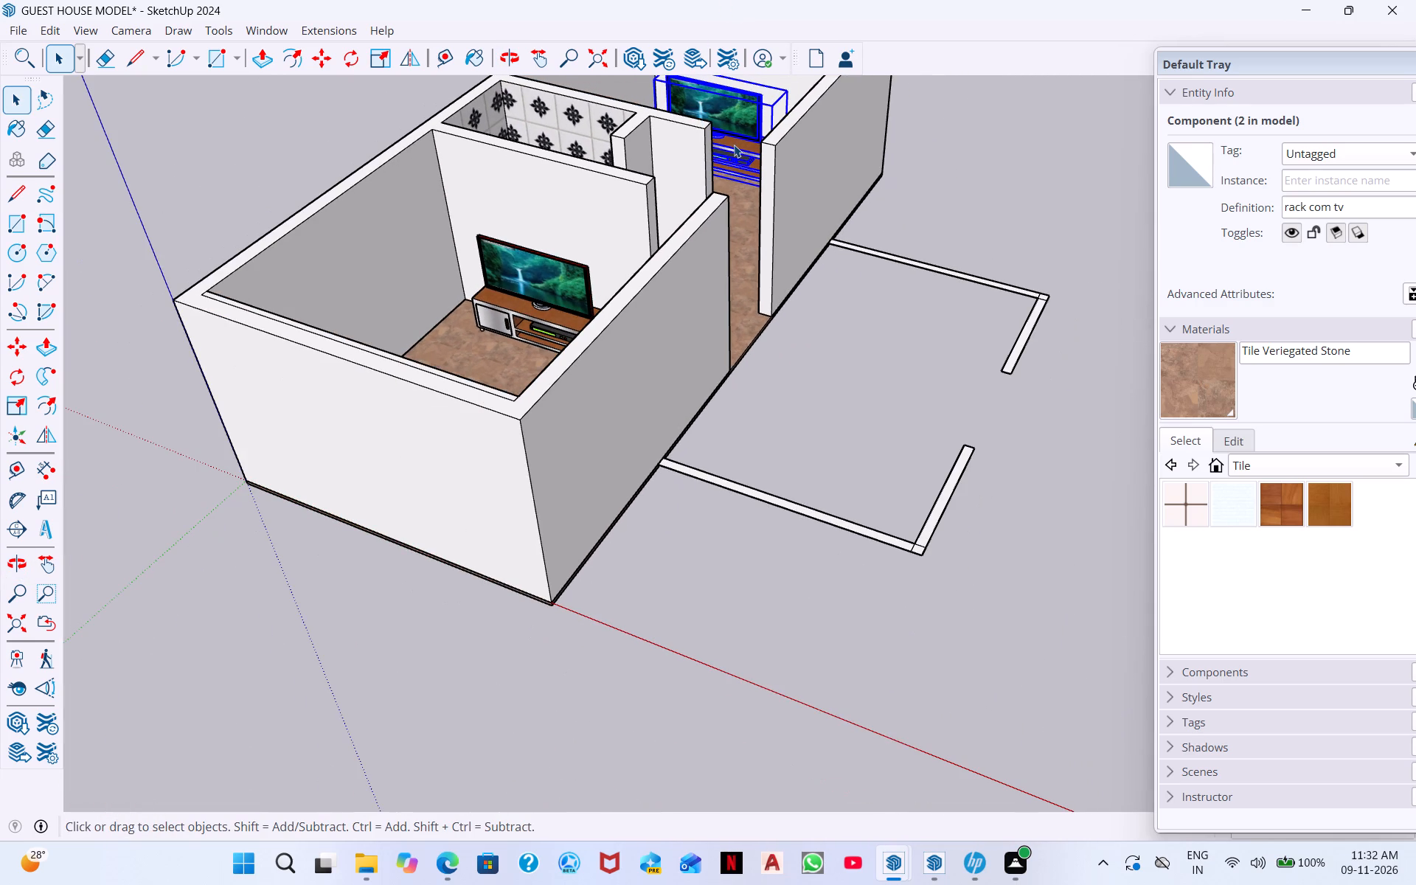
{"action": "left_click", "coordinate": [734, 145]}
{"action": "left_click", "coordinate": [326, 63]}
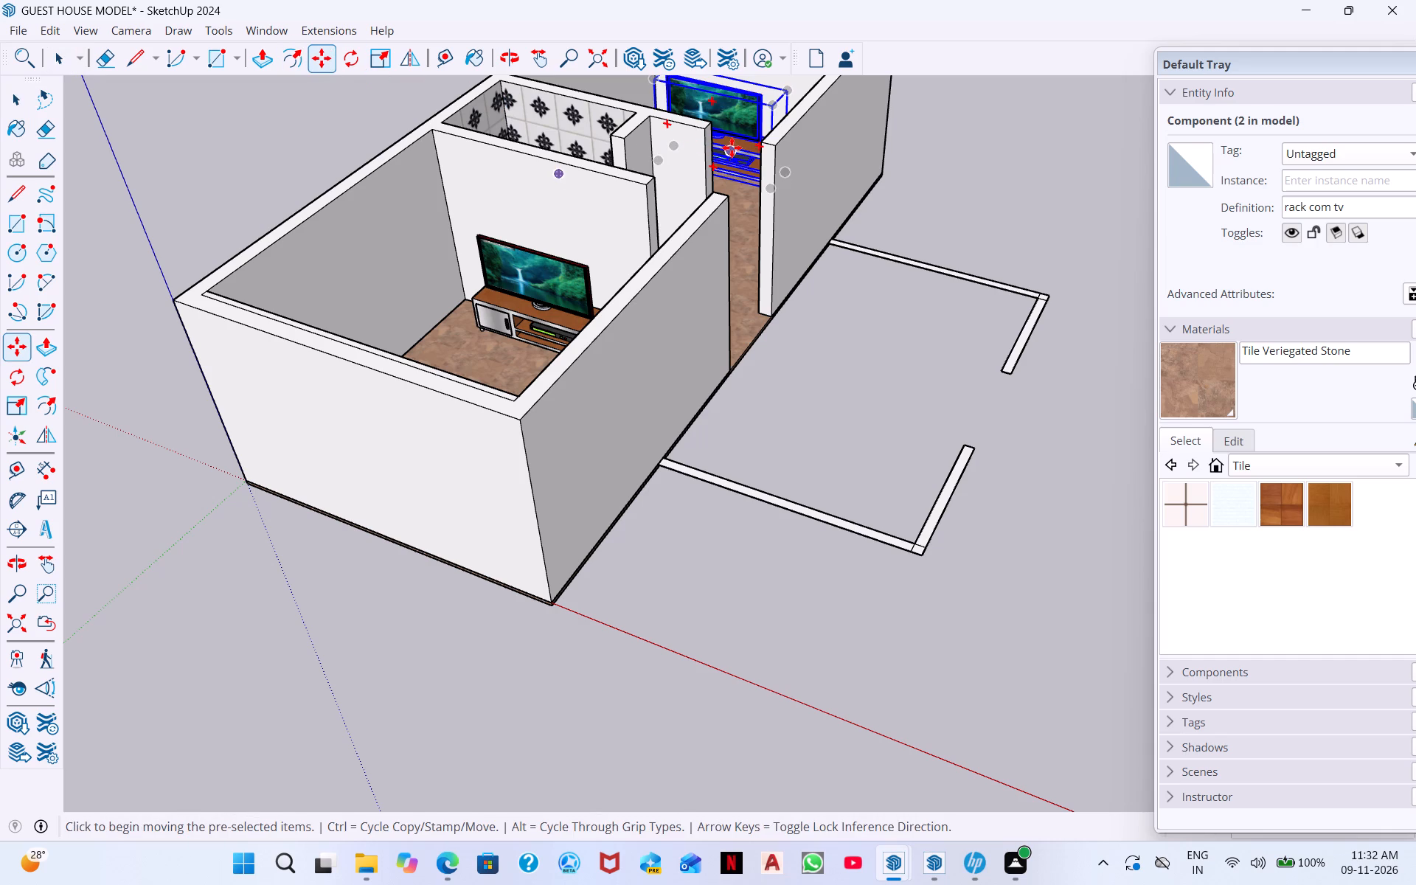
{"action": "left_click", "coordinate": [732, 147]}
{"action": "left_click", "coordinate": [1055, 240]}
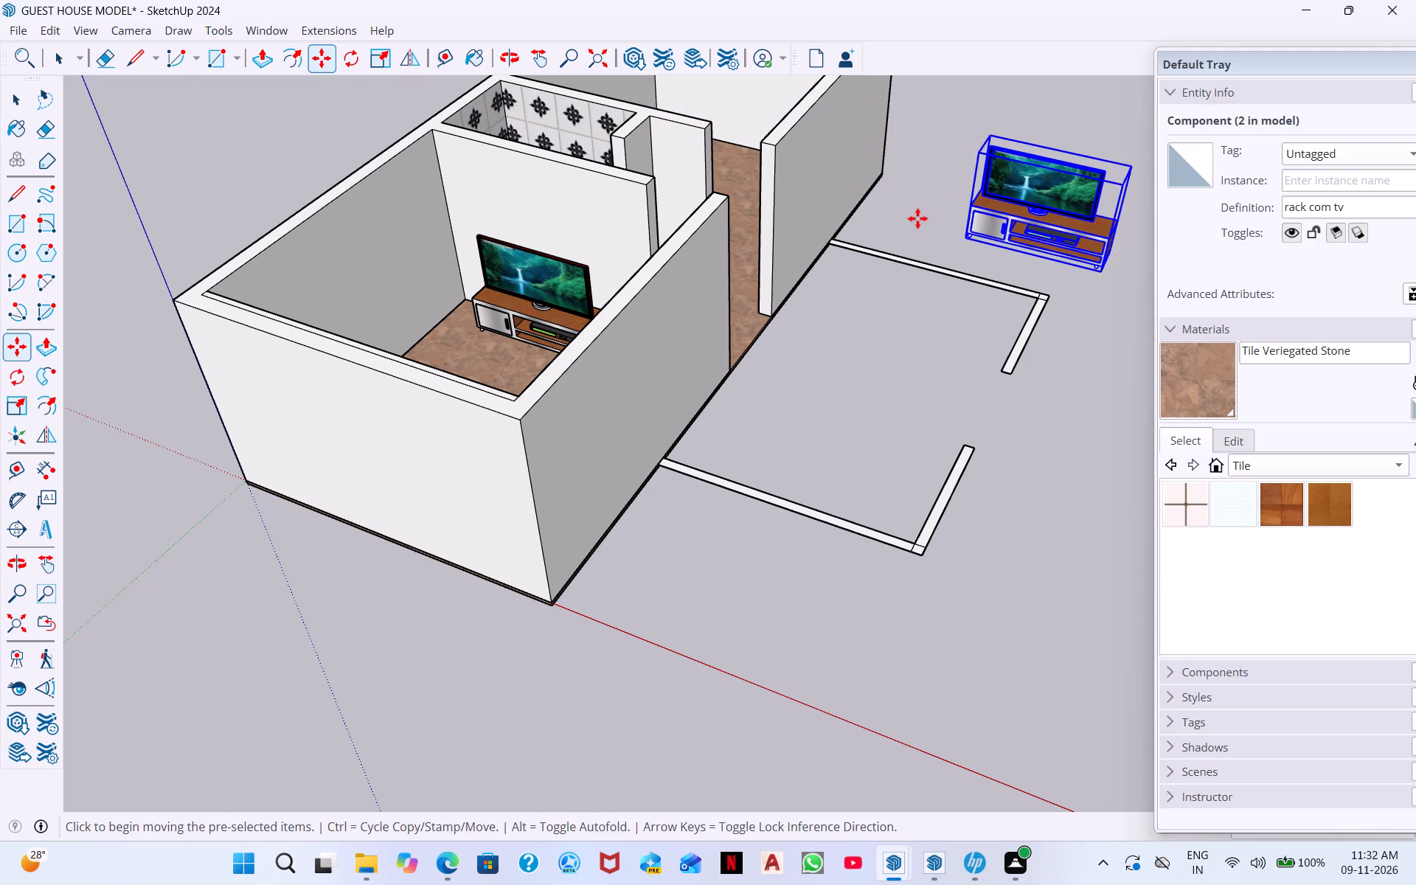
Flip the copied TV rack outside the house across its green-axis plane so it faces the opposite way.
{"action": "scroll", "coordinate": [979, 220], "scroll_direction": "down", "scroll_amount": 1}
{"action": "middle_click_drag", "start_coordinate": [1104, 255], "coordinate": [864, 164]}
{"action": "scroll", "coordinate": [990, 255], "scroll_direction": "down", "scroll_amount": 9}
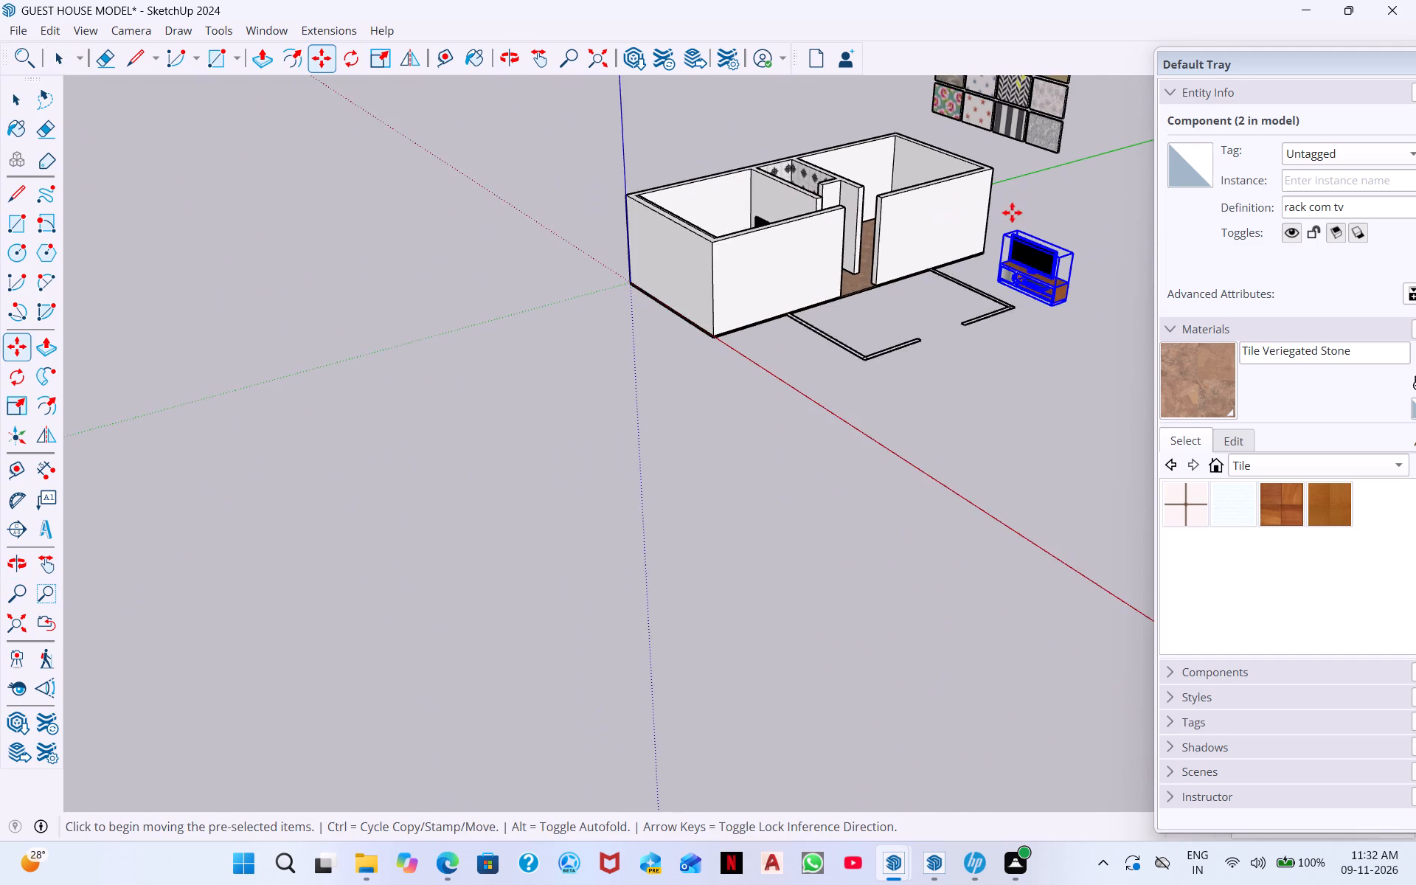
{"action": "scroll", "coordinate": [1012, 212], "scroll_direction": "down", "scroll_amount": 2}
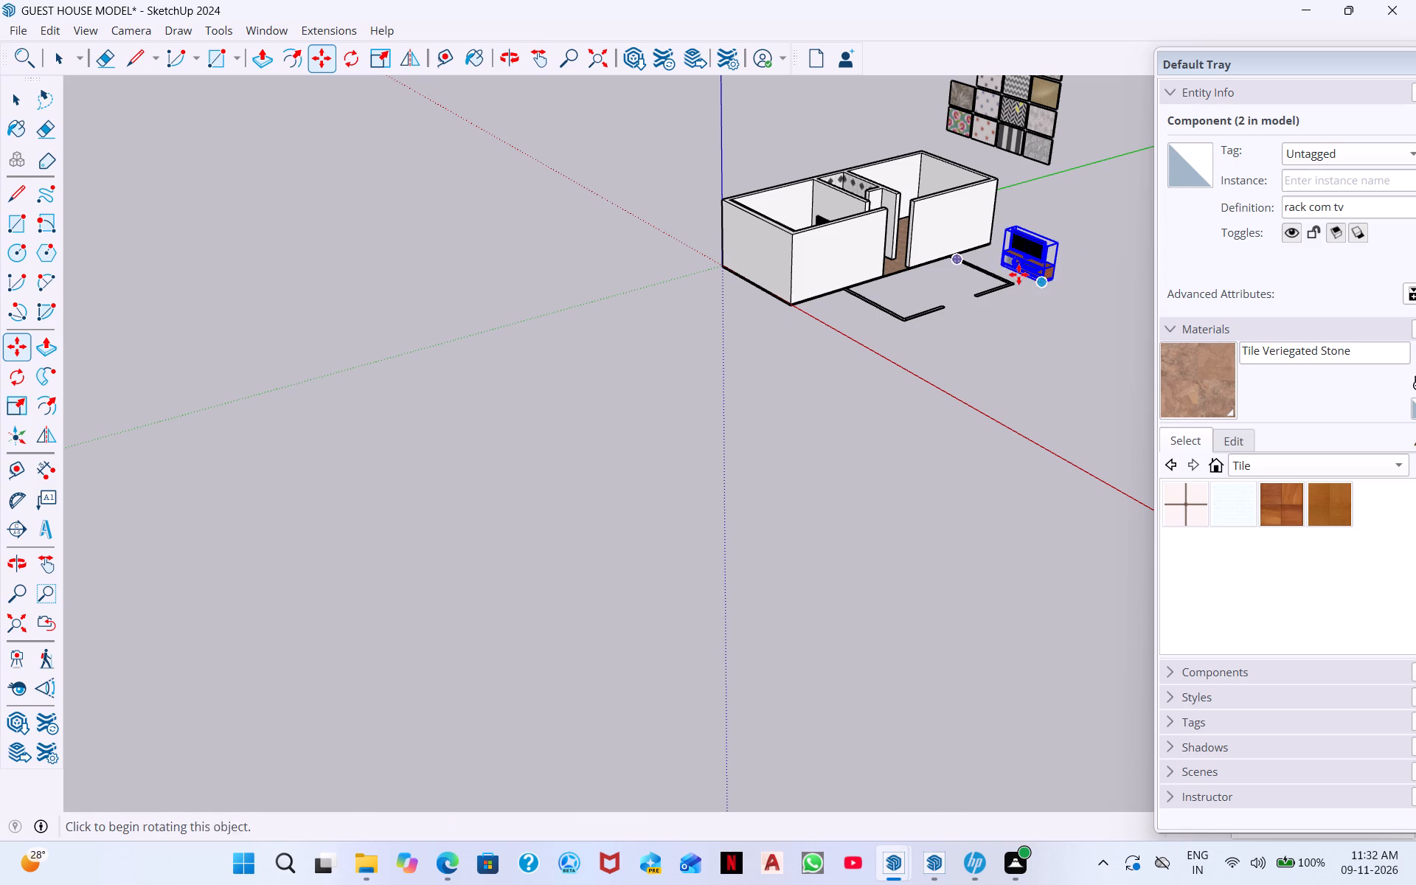
{"action": "key", "text": "space"}
{"action": "middle_click_drag", "start_coordinate": [1067, 291], "coordinate": [1308, 332]}
{"action": "scroll", "coordinate": [1032, 250], "scroll_direction": "up", "scroll_amount": 5}
{"action": "scroll", "coordinate": [982, 184], "scroll_direction": "up", "scroll_amount": 5}
{"action": "middle_click_drag", "start_coordinate": [1033, 243], "coordinate": [919, 121]}
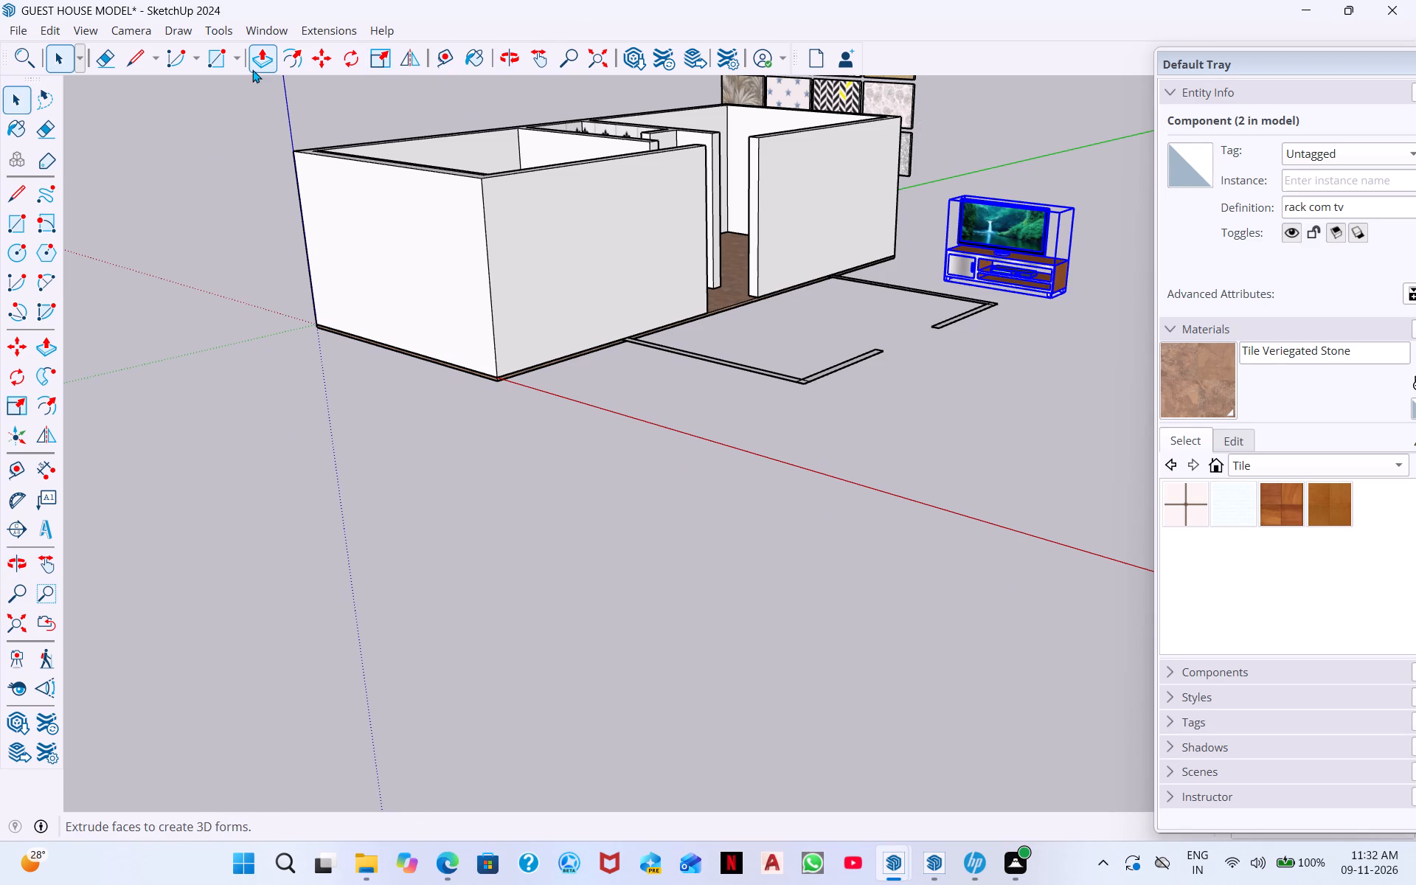
{"action": "left_click", "coordinate": [404, 53]}
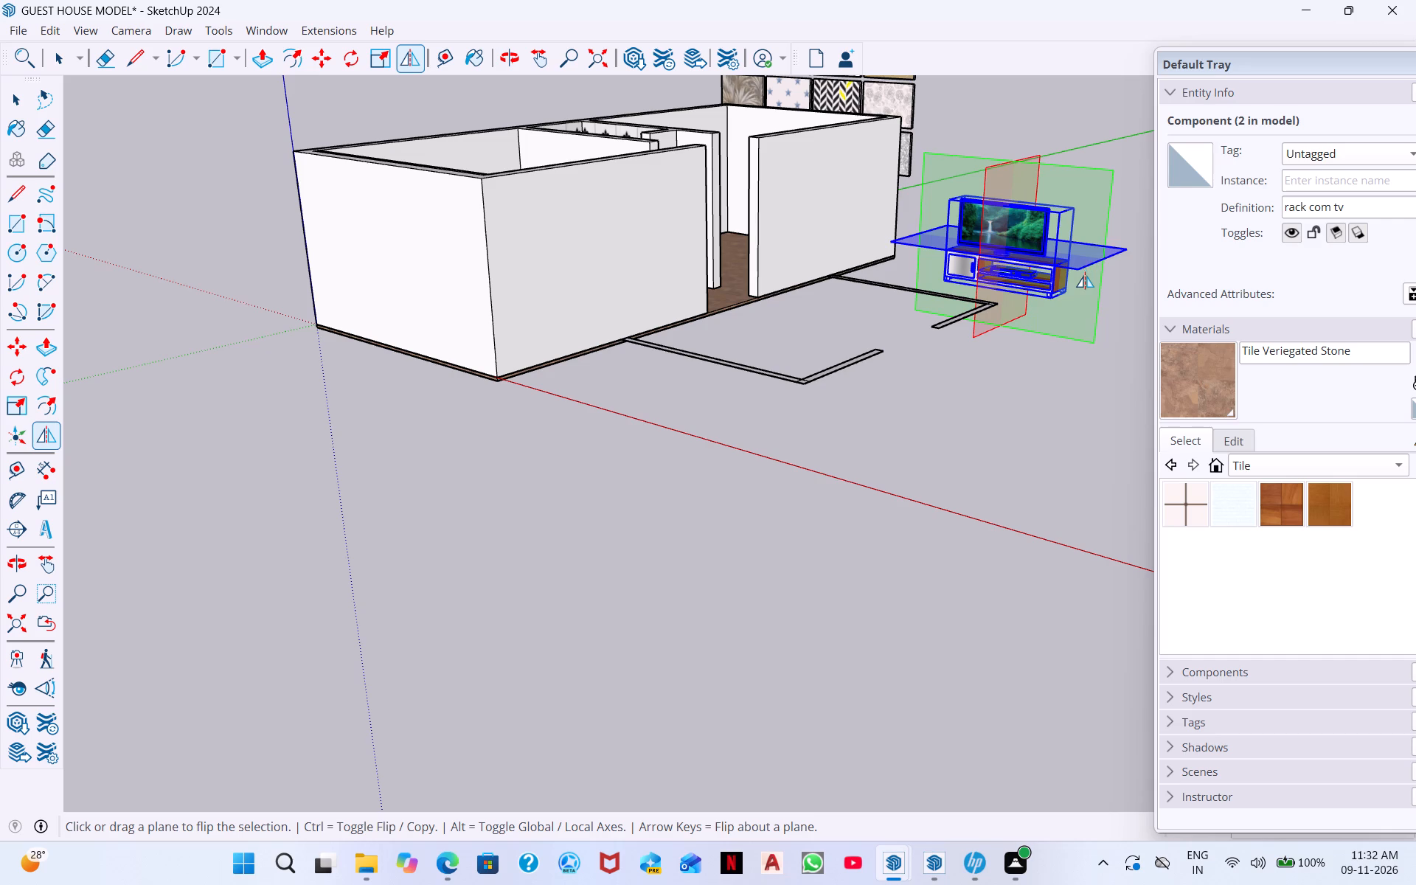
{"action": "left_click", "coordinate": [1086, 279]}
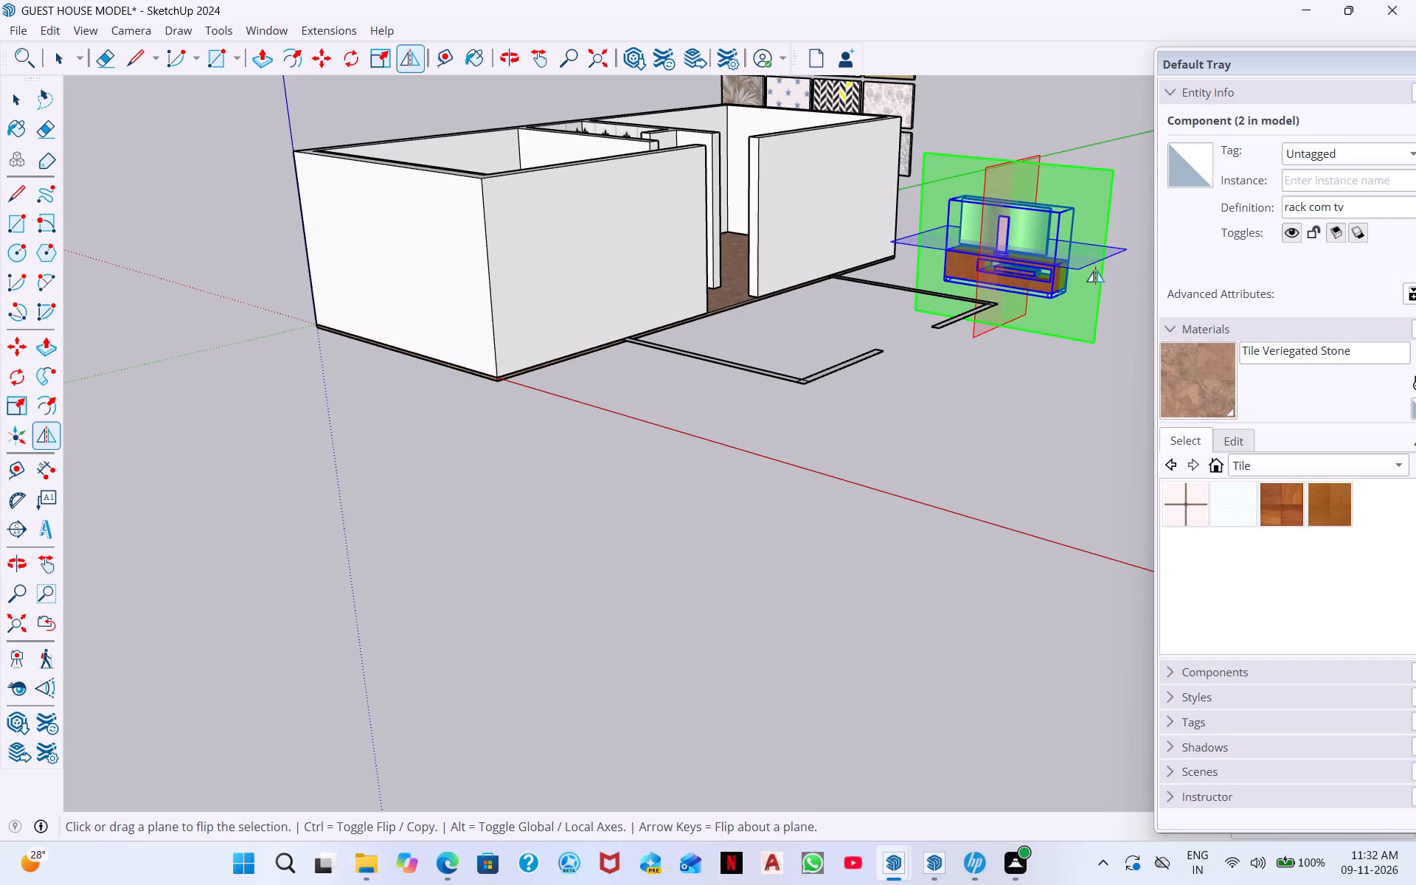
{"action": "key", "text": "space"}
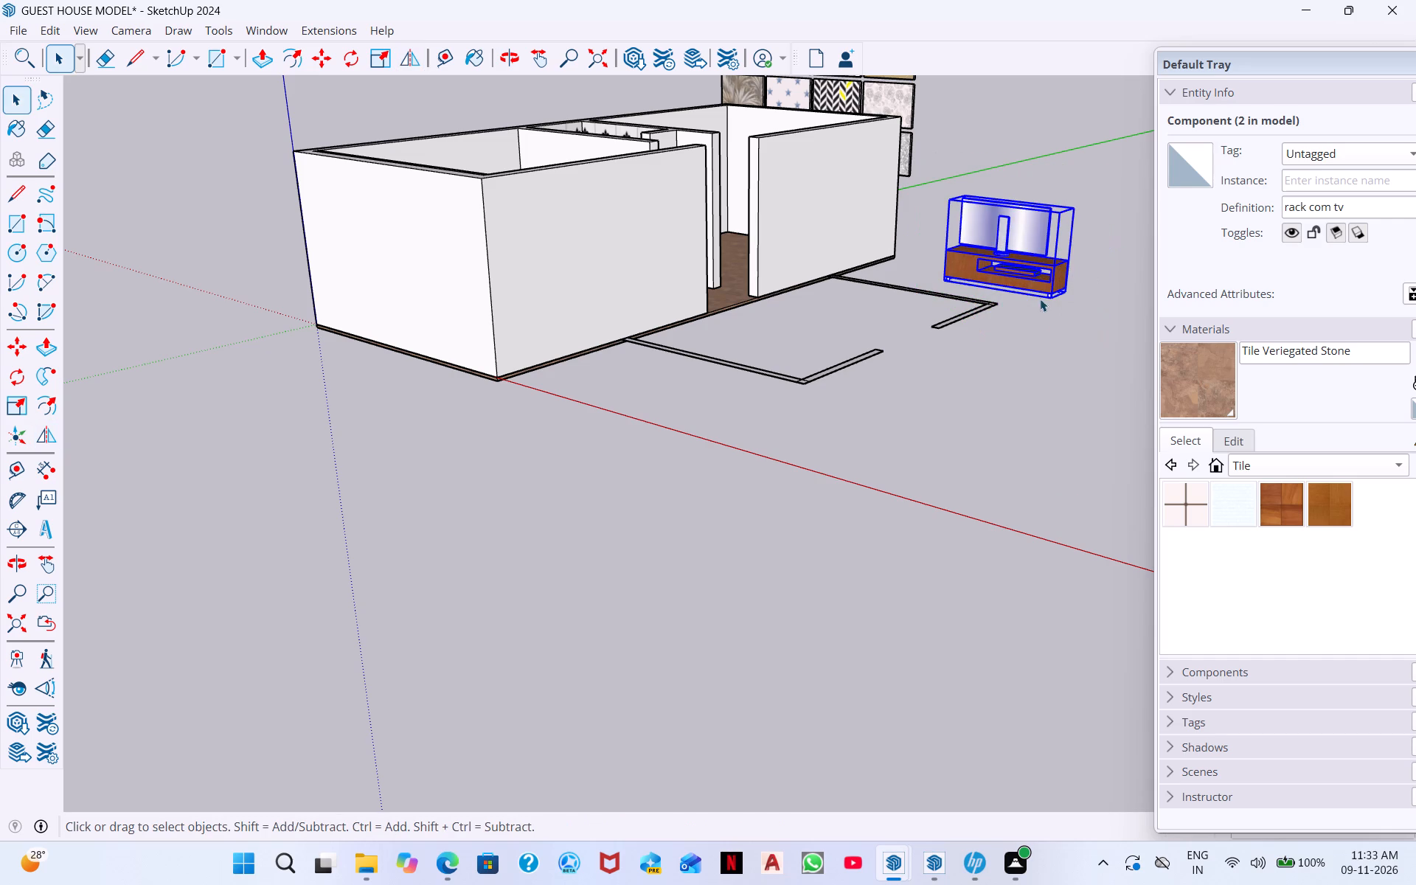
Move the flipped TV rack from outside the house onto the floor of the empty room beyond the bathroom, near the partition wall.
{"action": "middle_click_drag", "start_coordinate": [1035, 319], "coordinate": [889, 522]}
{"action": "middle_click_drag", "start_coordinate": [945, 476], "coordinate": [623, 385]}
{"action": "middle_click_drag", "start_coordinate": [811, 502], "coordinate": [630, 398]}
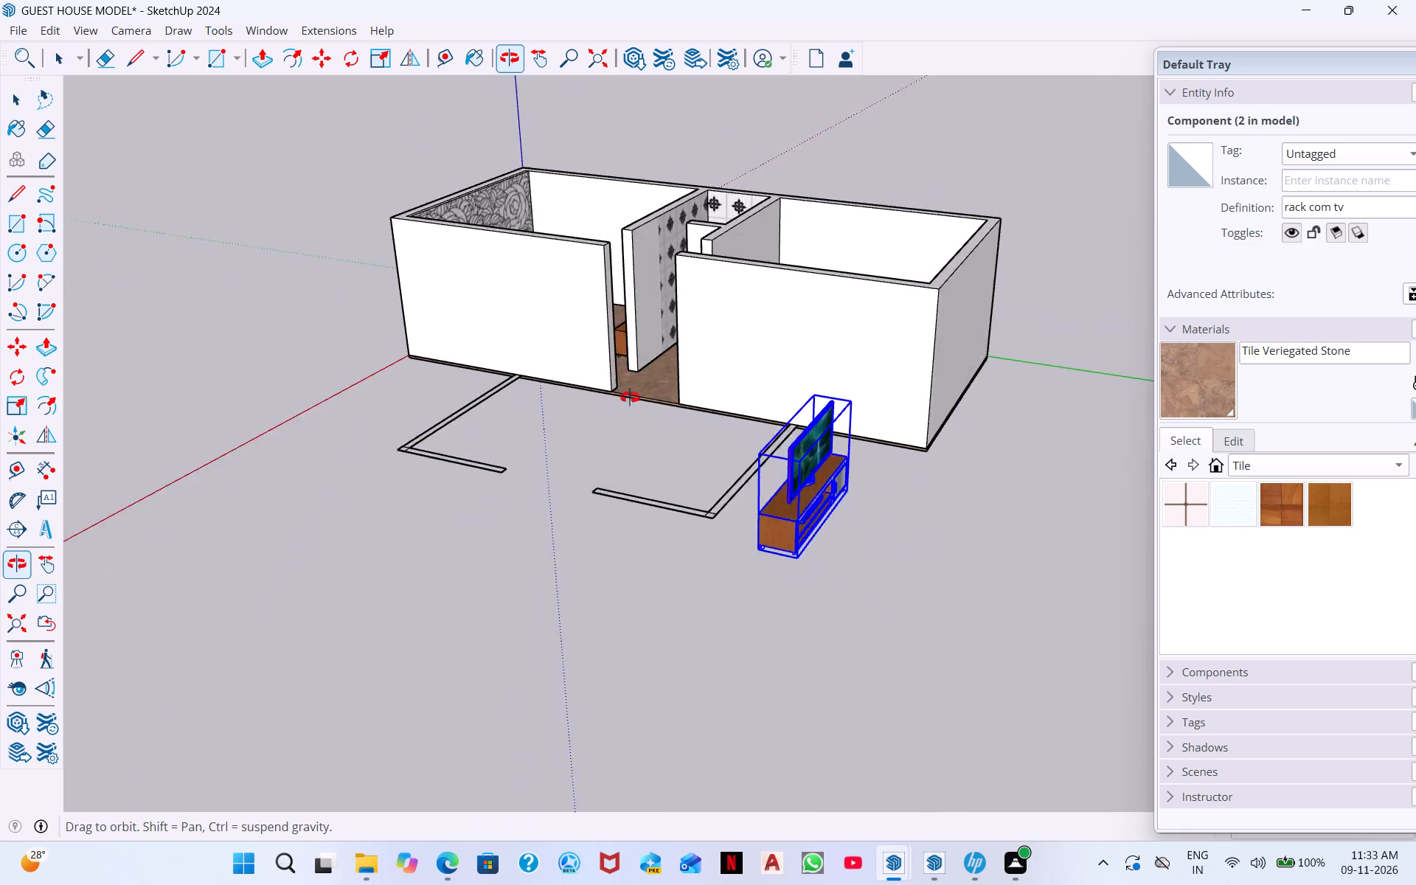
{"action": "middle_click_drag", "start_coordinate": [630, 398], "coordinate": [619, 372]}
{"action": "scroll", "coordinate": [779, 431], "scroll_direction": "up", "scroll_amount": 5}
{"action": "scroll", "coordinate": [776, 426], "scroll_direction": "down", "scroll_amount": 3}
{"action": "middle_click_drag", "start_coordinate": [813, 422], "coordinate": [805, 444]}
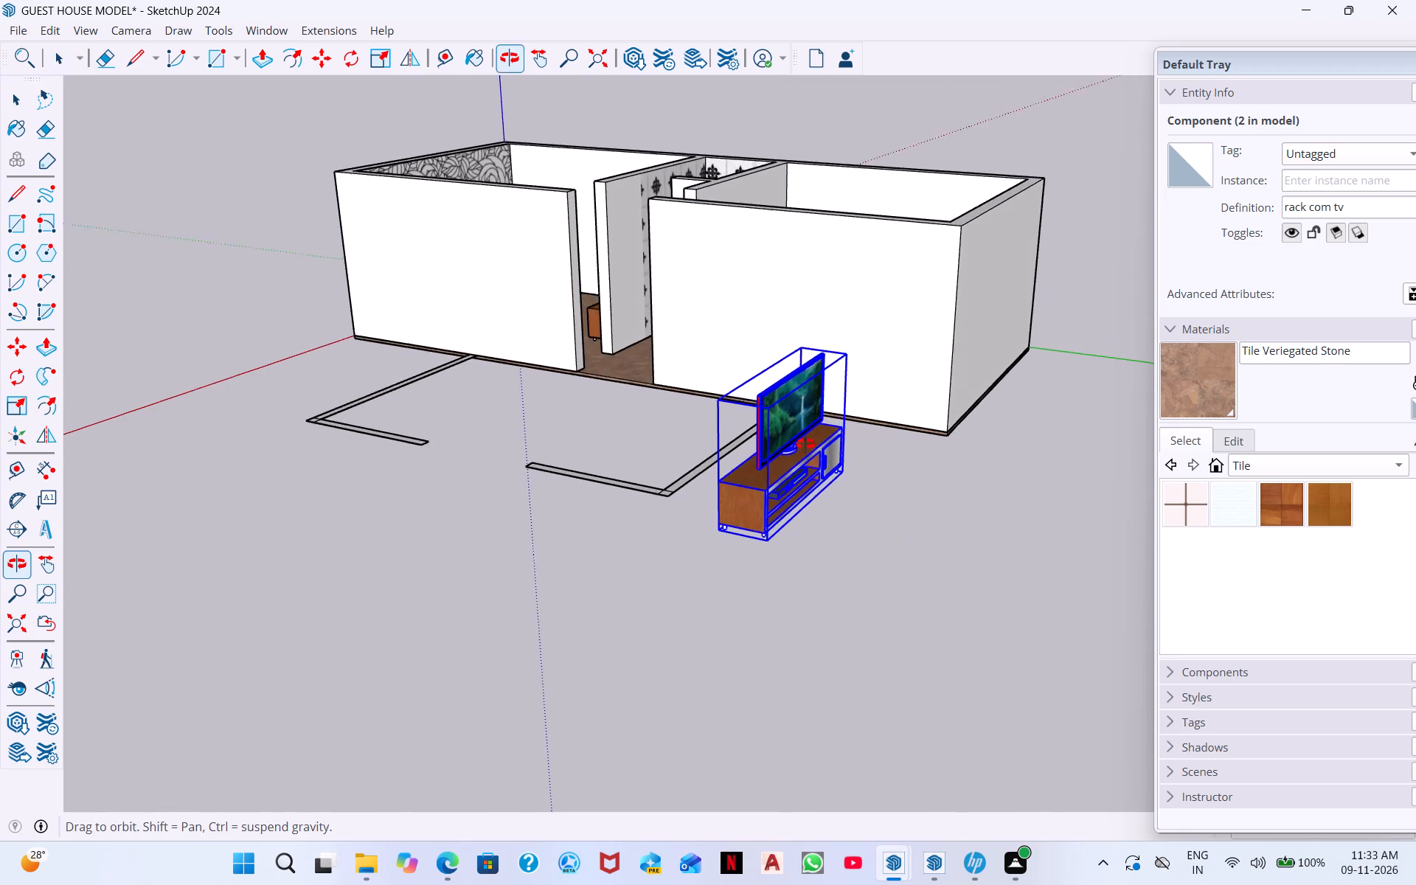
{"action": "middle_click_drag", "start_coordinate": [805, 444], "coordinate": [545, 469]}
{"action": "middle_click_drag", "start_coordinate": [699, 445], "coordinate": [511, 581]}
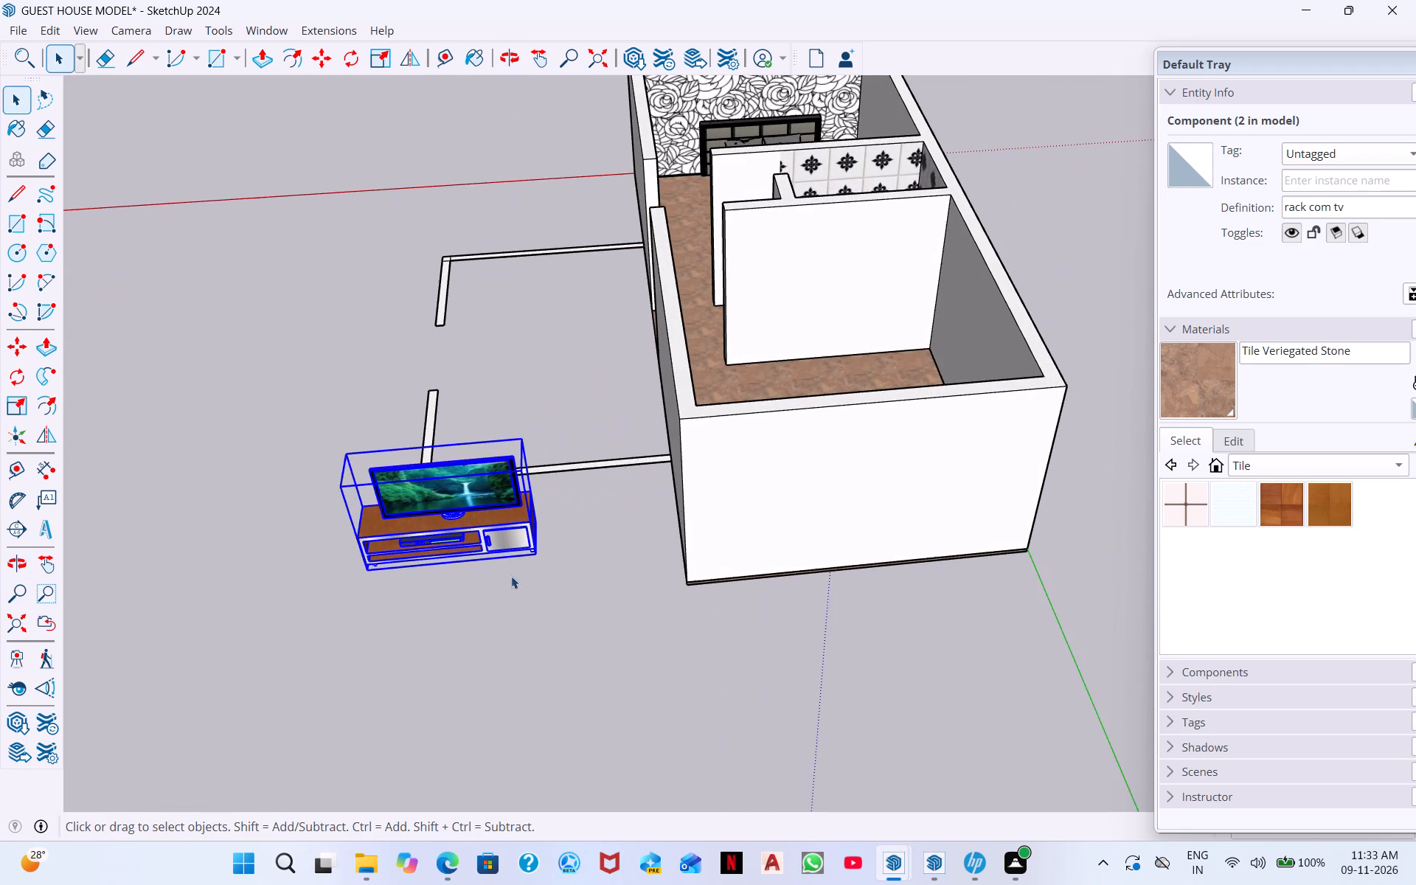
{"action": "scroll", "coordinate": [673, 243], "scroll_direction": "up", "scroll_amount": 3}
{"action": "scroll", "coordinate": [674, 242], "scroll_direction": "down", "scroll_amount": 4}
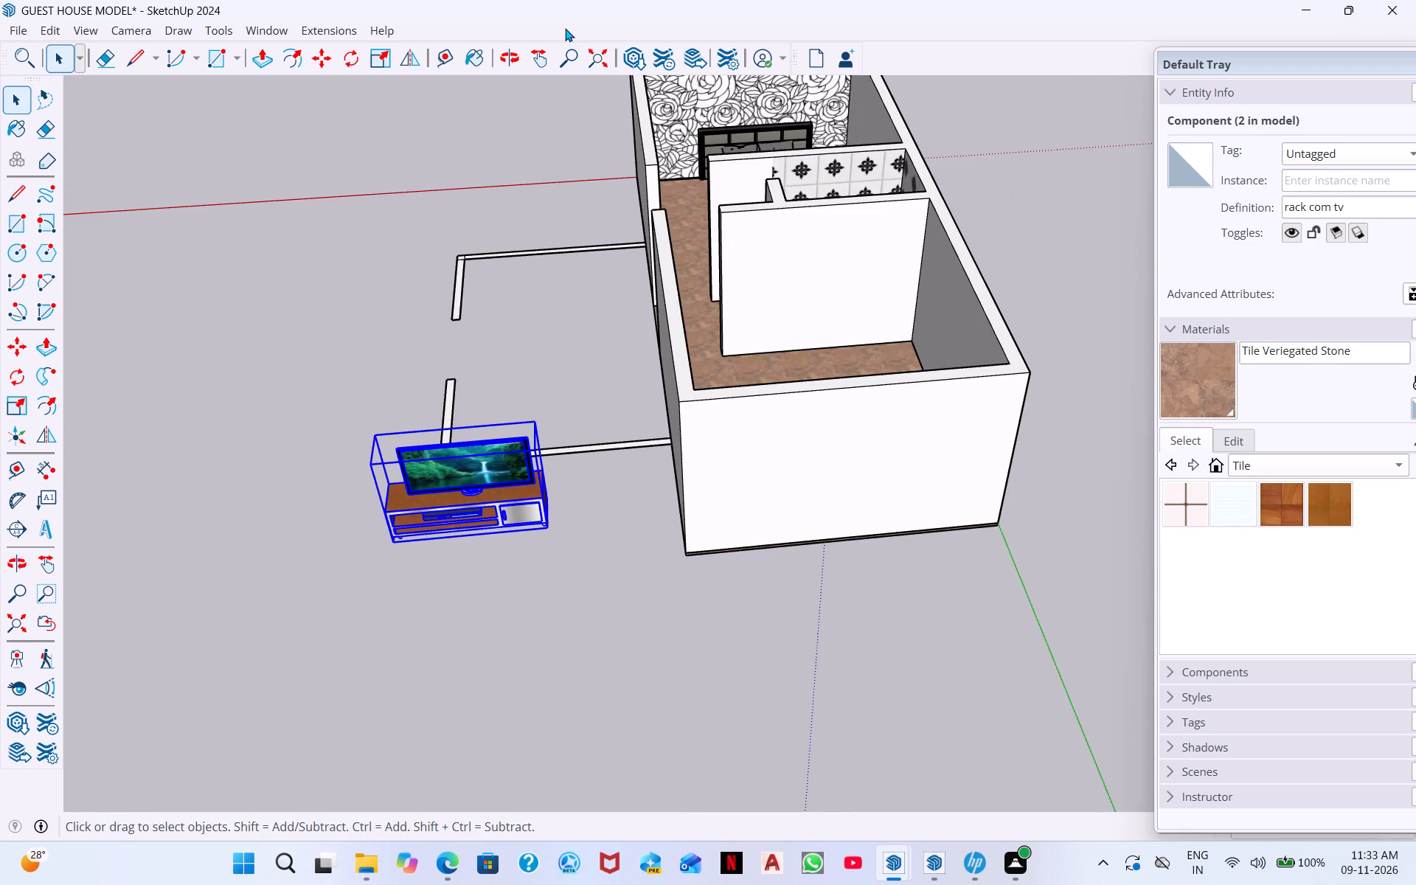
{"action": "left_click", "coordinate": [322, 58]}
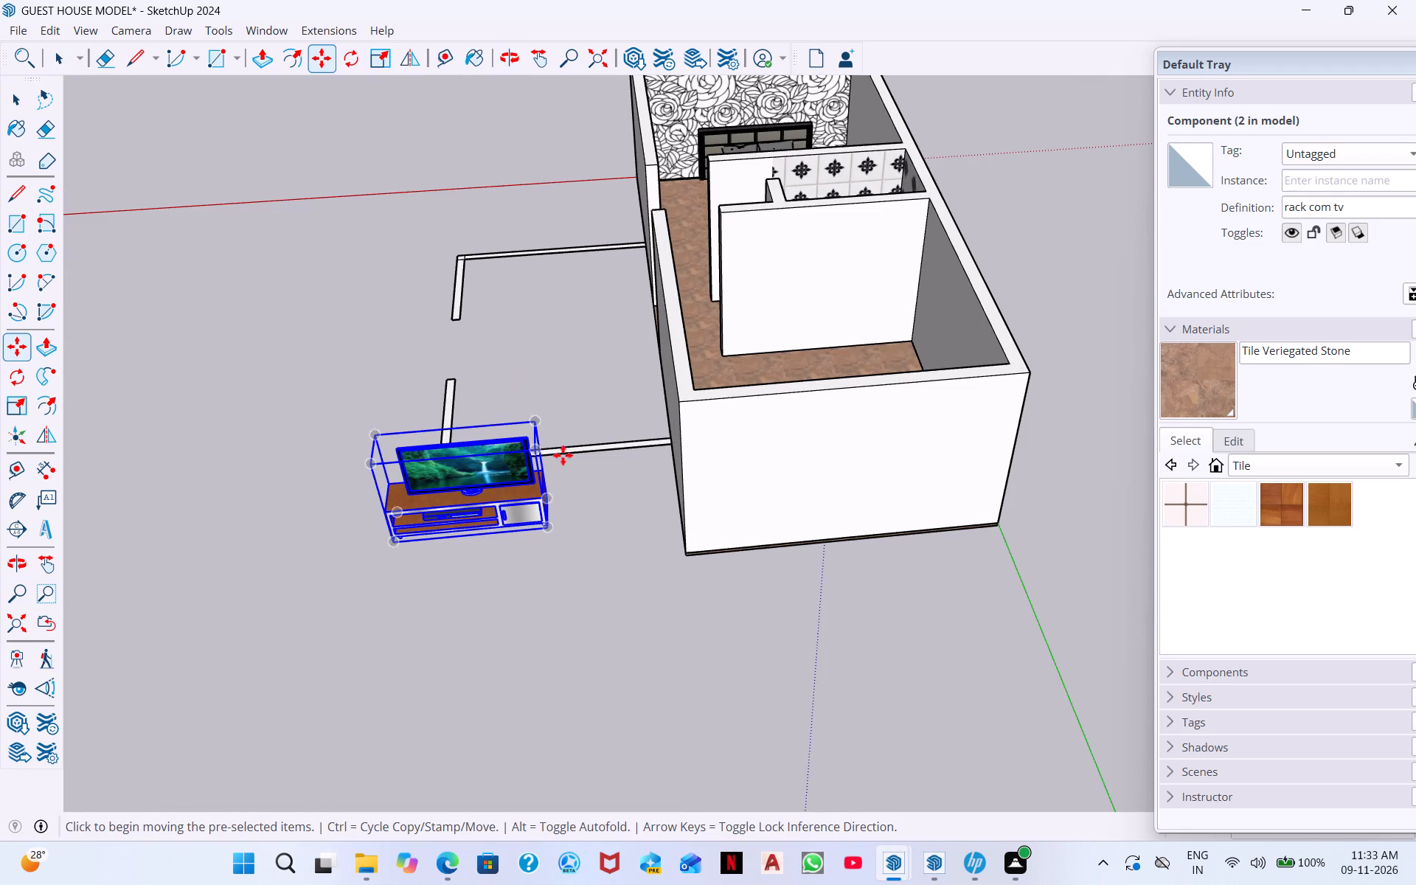
{"action": "middle_click_drag", "start_coordinate": [541, 502], "coordinate": [367, 411]}
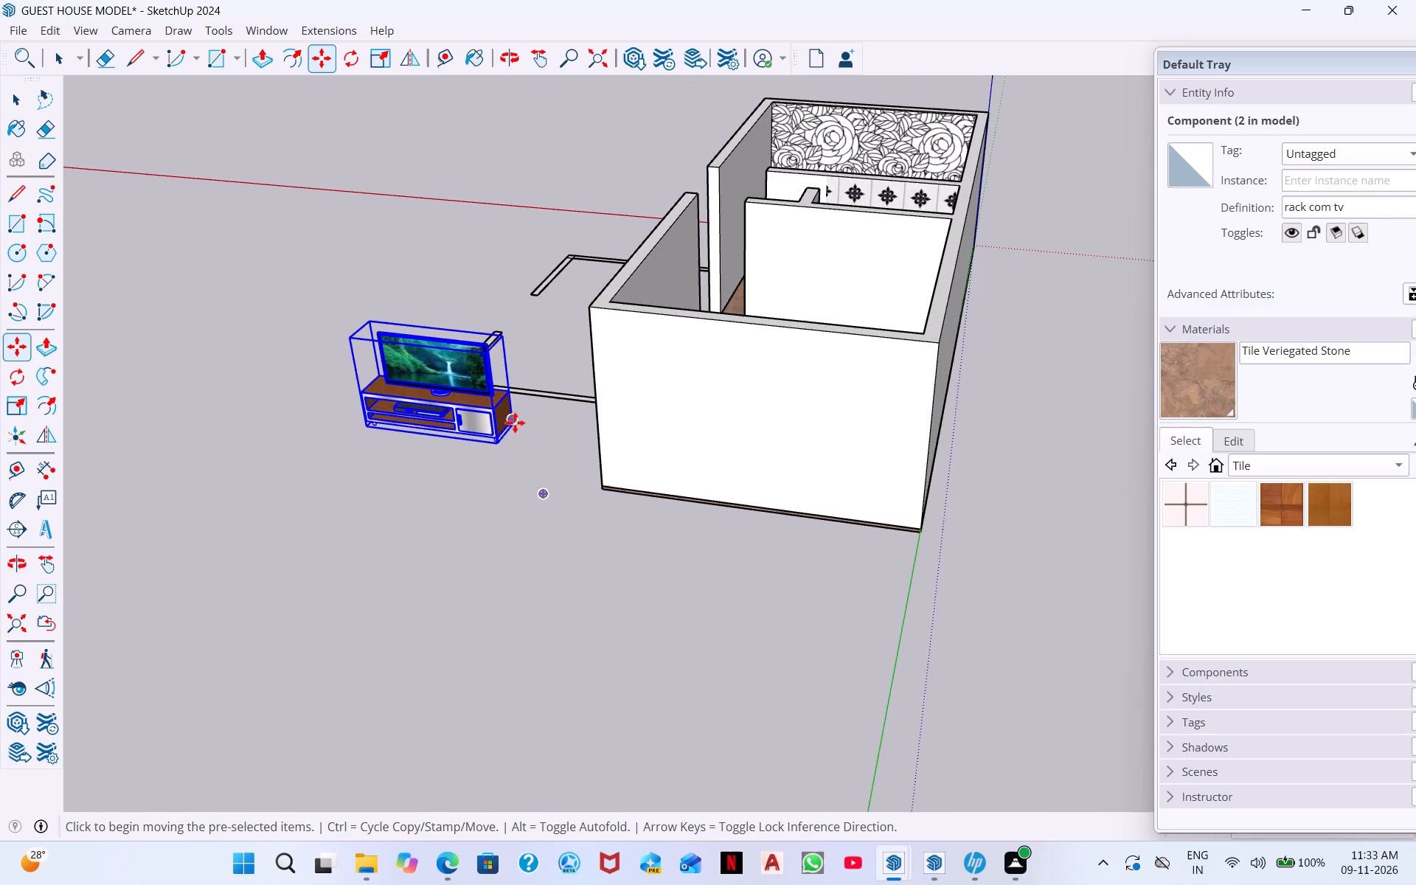
{"action": "left_click", "coordinate": [514, 421]}
{"action": "scroll", "coordinate": [879, 288], "scroll_direction": "up", "scroll_amount": 5}
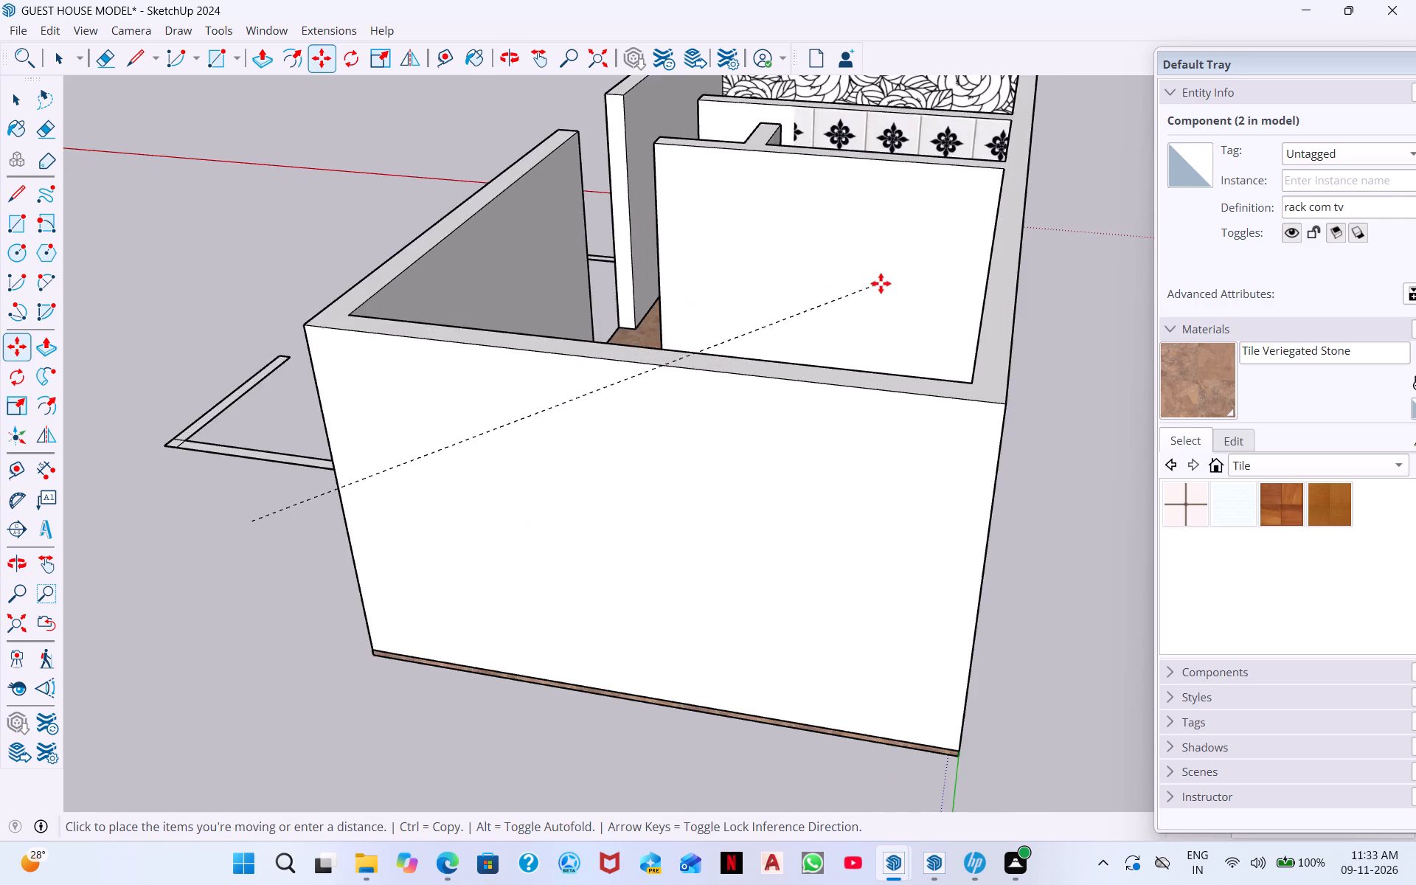
{"action": "scroll", "coordinate": [881, 284], "scroll_direction": "up", "scroll_amount": 5}
{"action": "scroll", "coordinate": [893, 367], "scroll_direction": "up", "scroll_amount": 1}
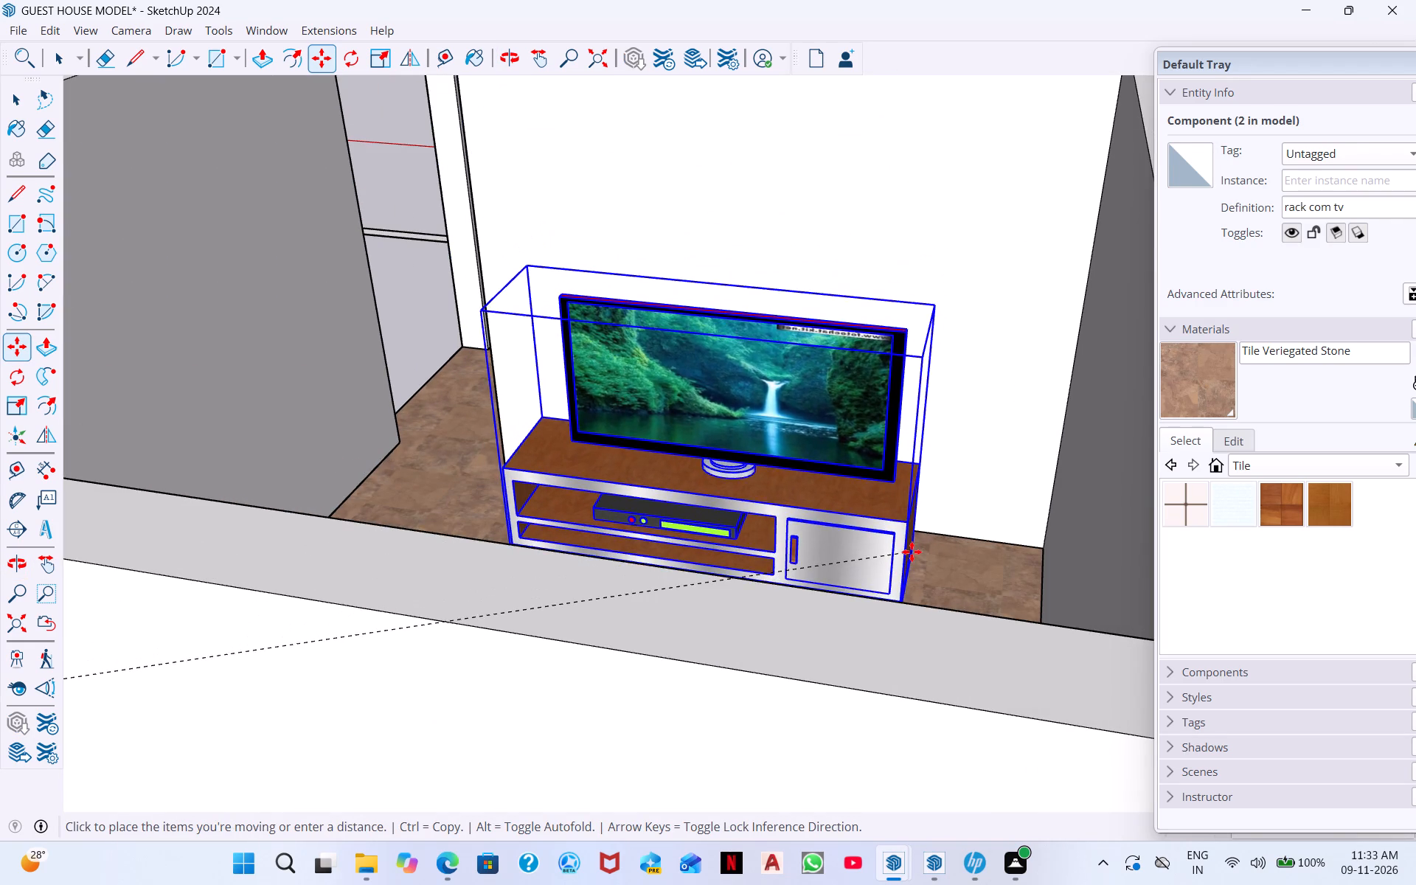
{"action": "scroll", "coordinate": [912, 552], "scroll_direction": "up", "scroll_amount": 16}
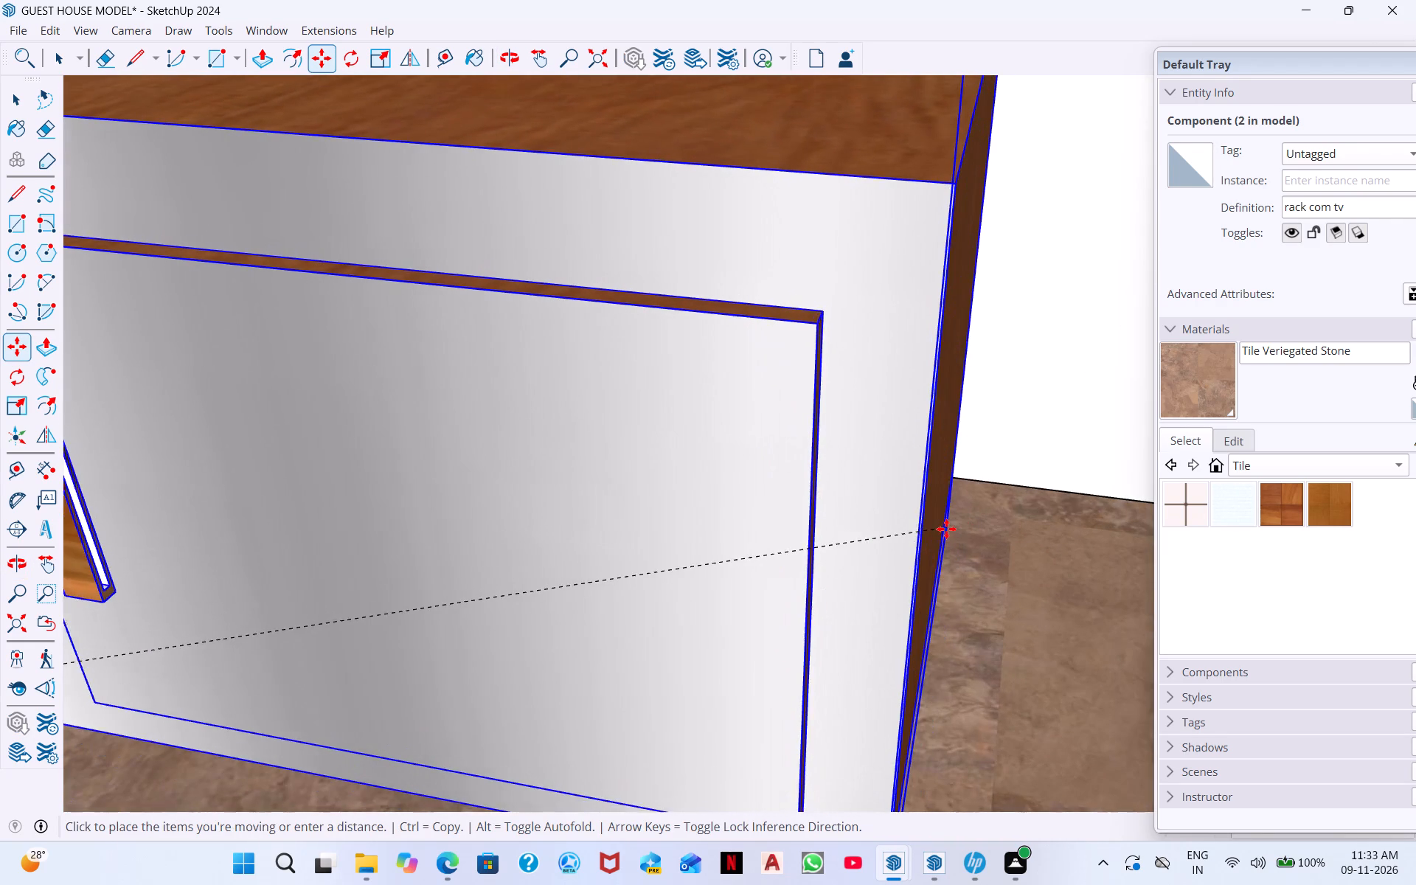
{"action": "left_click", "coordinate": [946, 529]}
Move the TV rack by its rear bottom corner onto the floor edge of the bathroom partition wall.
{"action": "middle_click_drag", "start_coordinate": [999, 526], "coordinate": [823, 553]}
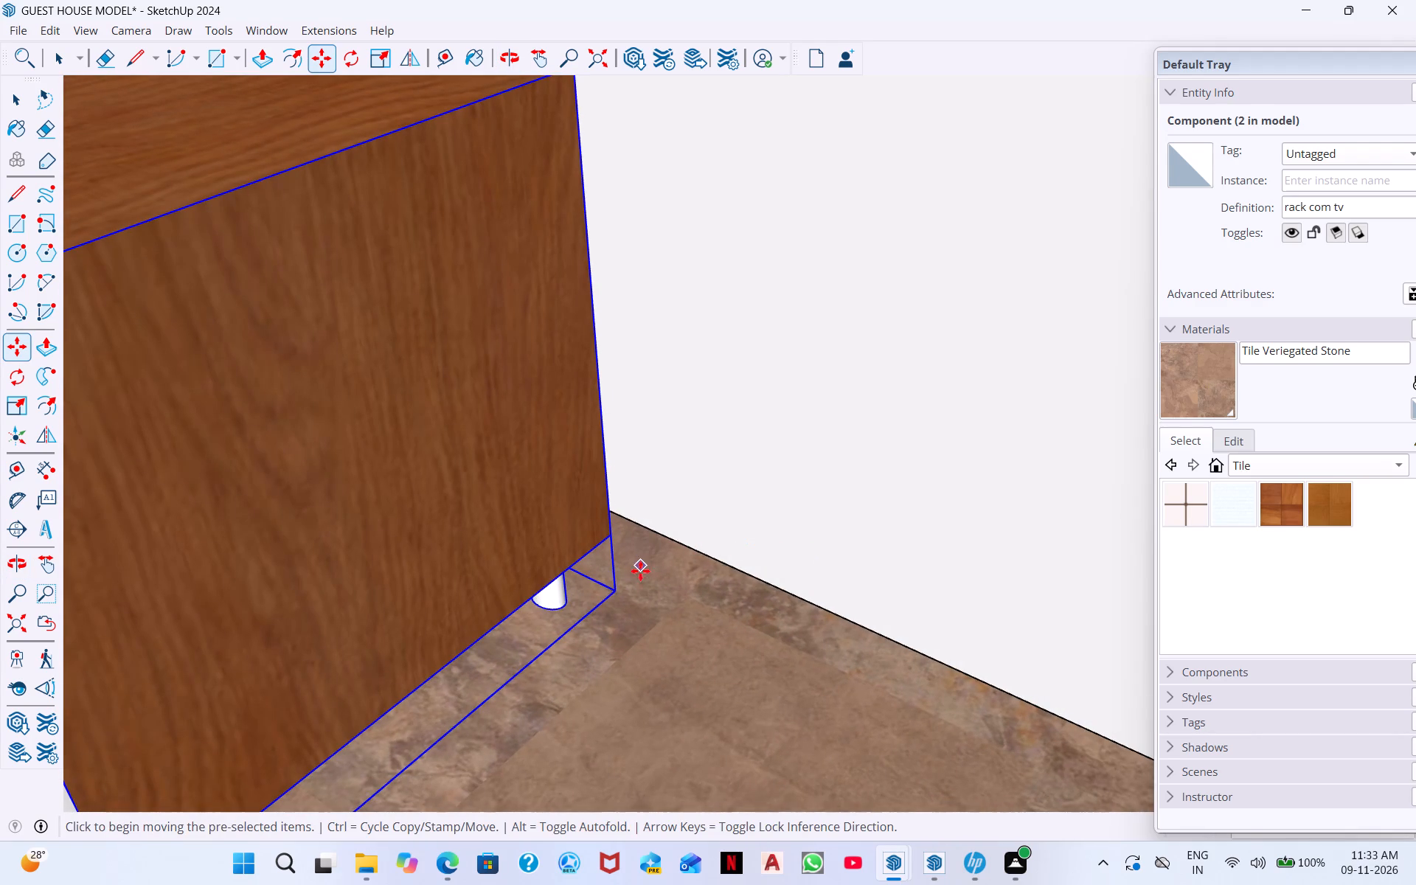
{"action": "left_click", "coordinate": [615, 585]}
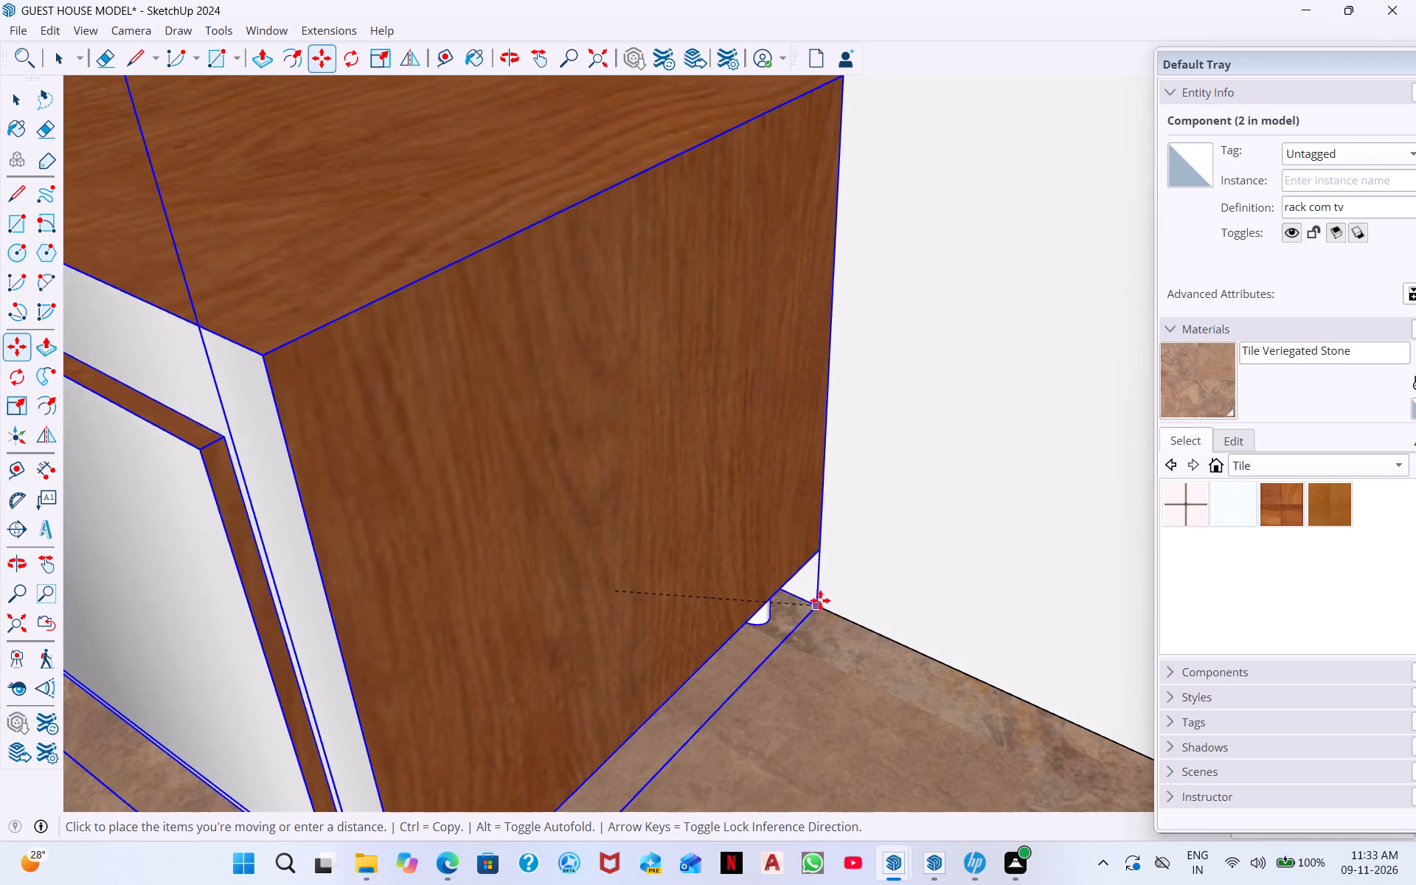
{"action": "left_click", "coordinate": [840, 614]}
Deselect the TV rack and examine its placement in the far room from above and from several sides.
{"action": "scroll", "coordinate": [764, 583], "scroll_direction": "down", "scroll_amount": 7}
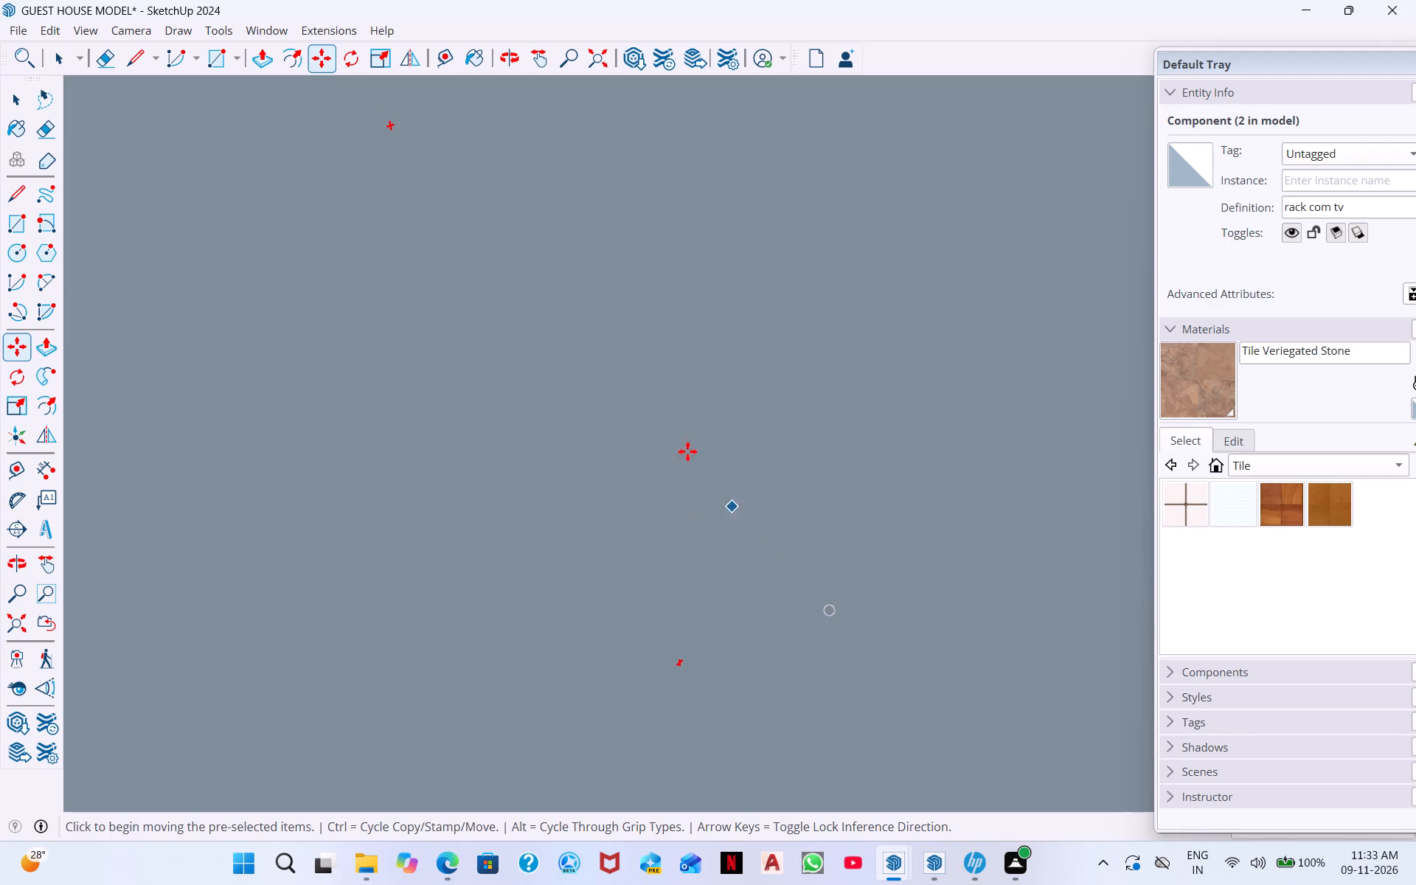
{"action": "scroll", "coordinate": [687, 451], "scroll_direction": "down", "scroll_amount": 3}
{"action": "left_click", "coordinate": [597, 59]}
{"action": "scroll", "coordinate": [587, 263], "scroll_direction": "down", "scroll_amount": 3}
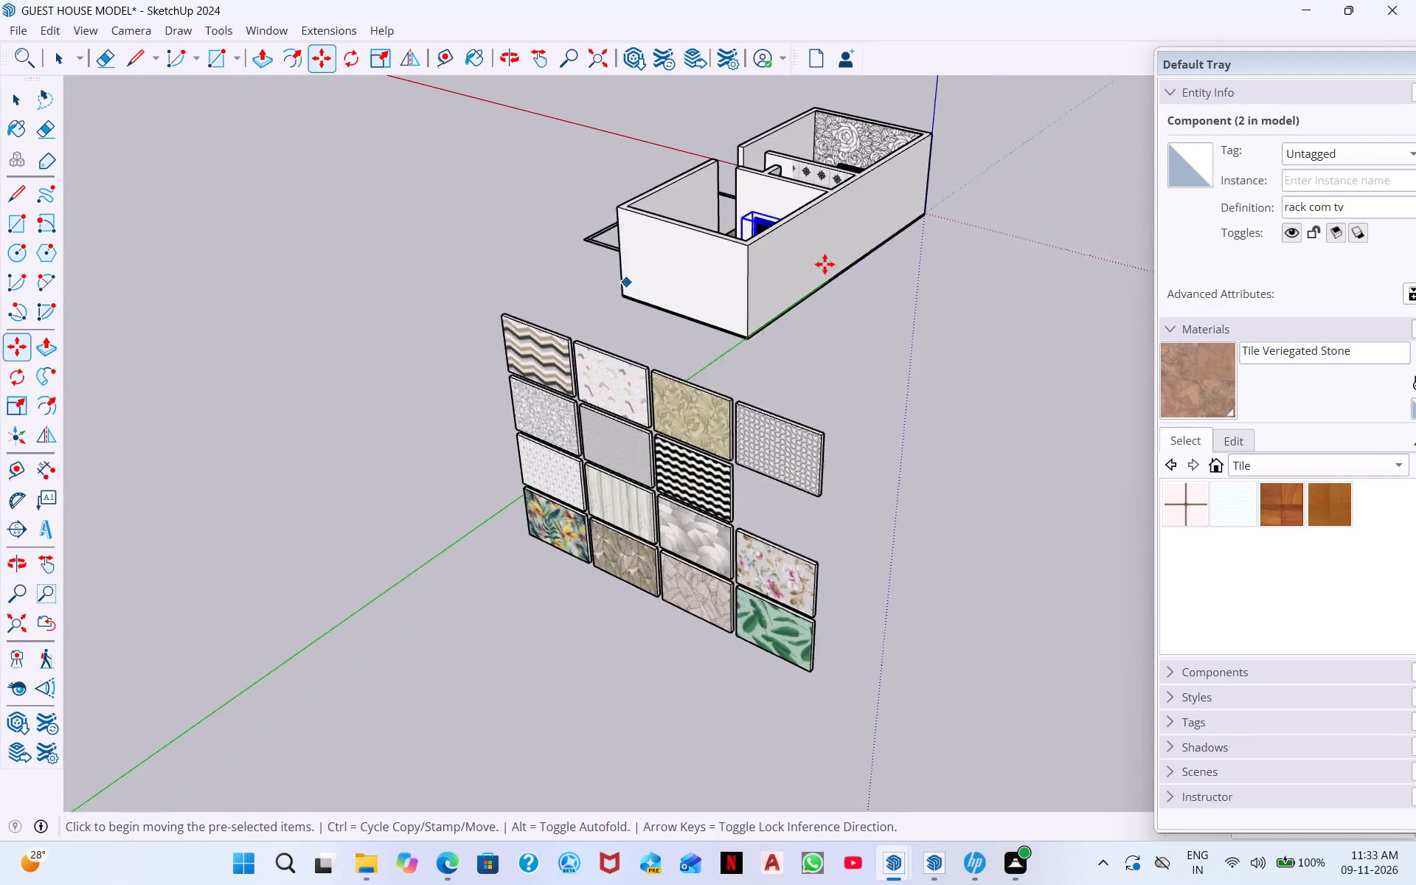
{"action": "scroll", "coordinate": [839, 264], "scroll_direction": "down", "scroll_amount": 4}
{"action": "middle_click_drag", "start_coordinate": [796, 285], "coordinate": [995, 446]}
{"action": "middle_click_drag", "start_coordinate": [644, 302], "coordinate": [862, 364]}
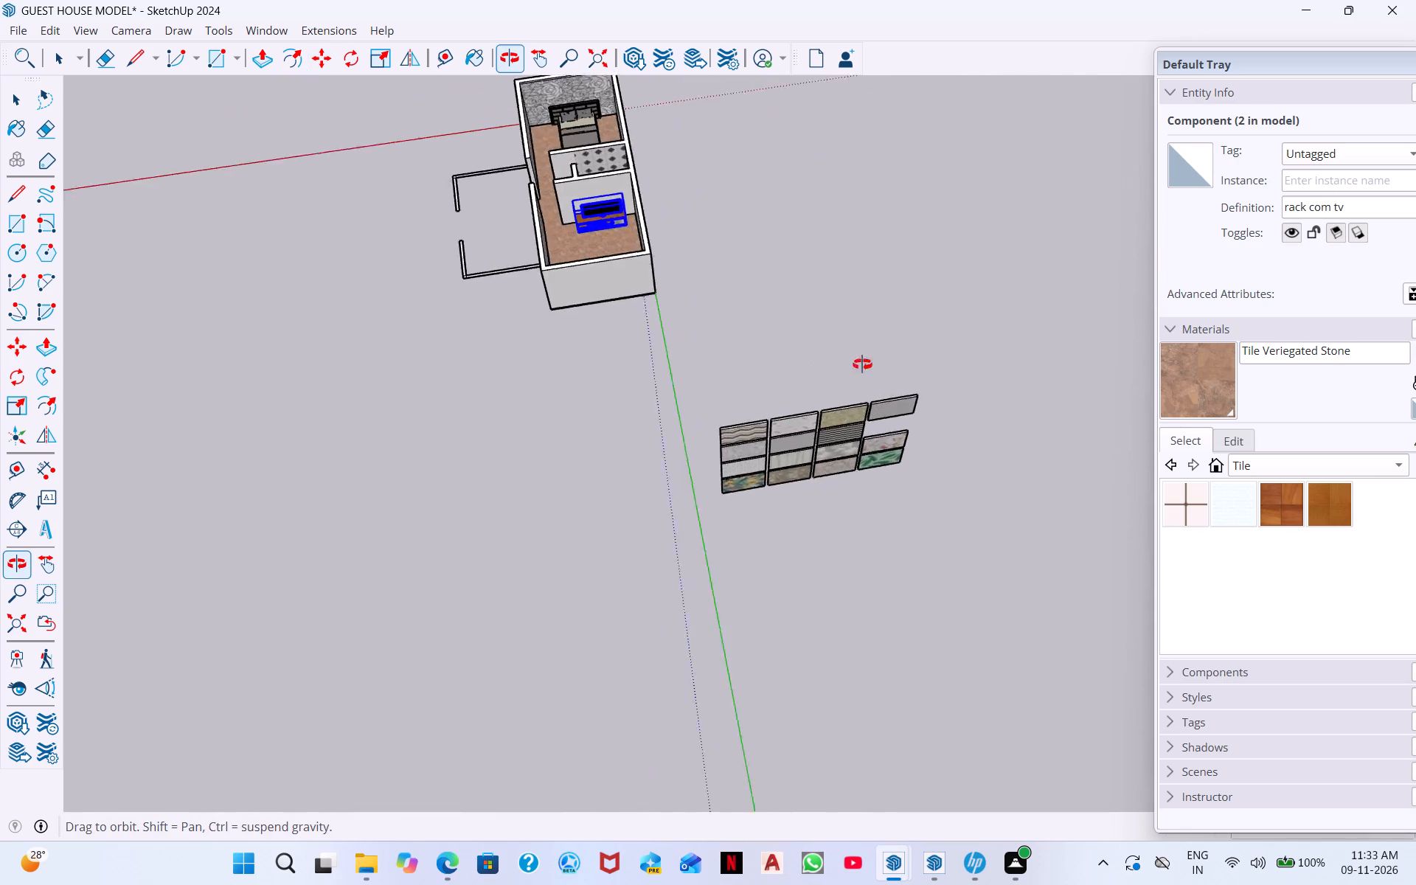
{"action": "middle_click_drag", "start_coordinate": [862, 364], "coordinate": [864, 361]}
{"action": "middle_click_drag", "start_coordinate": [516, 254], "coordinate": [855, 291]}
{"action": "middle_click_drag", "start_coordinate": [418, 409], "coordinate": [600, 367]}
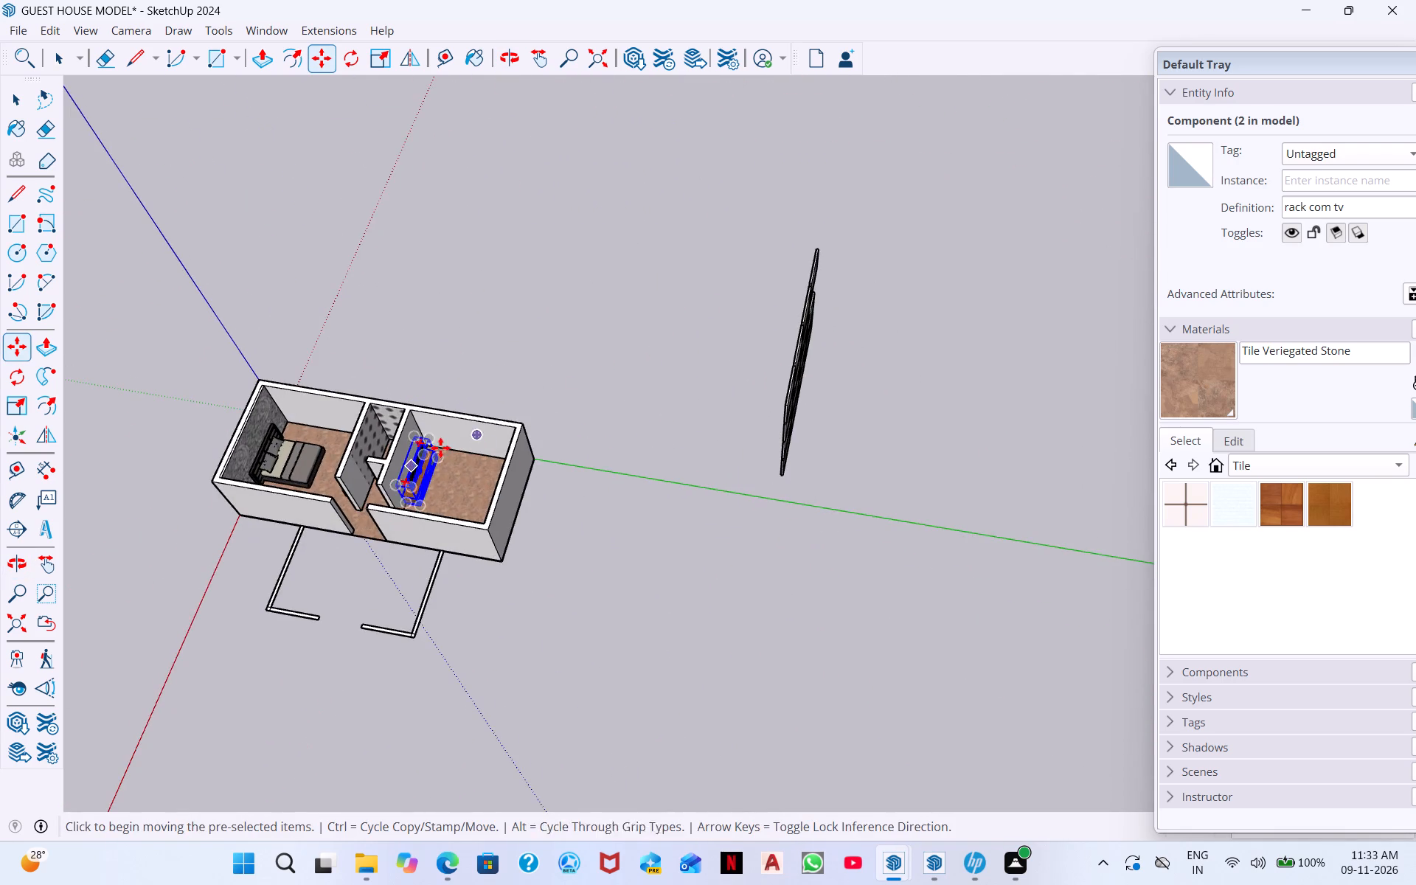
{"action": "scroll", "coordinate": [479, 437], "scroll_direction": "up", "scroll_amount": 5}
{"action": "key", "text": "space"}
{"action": "left_click", "coordinate": [499, 352]}
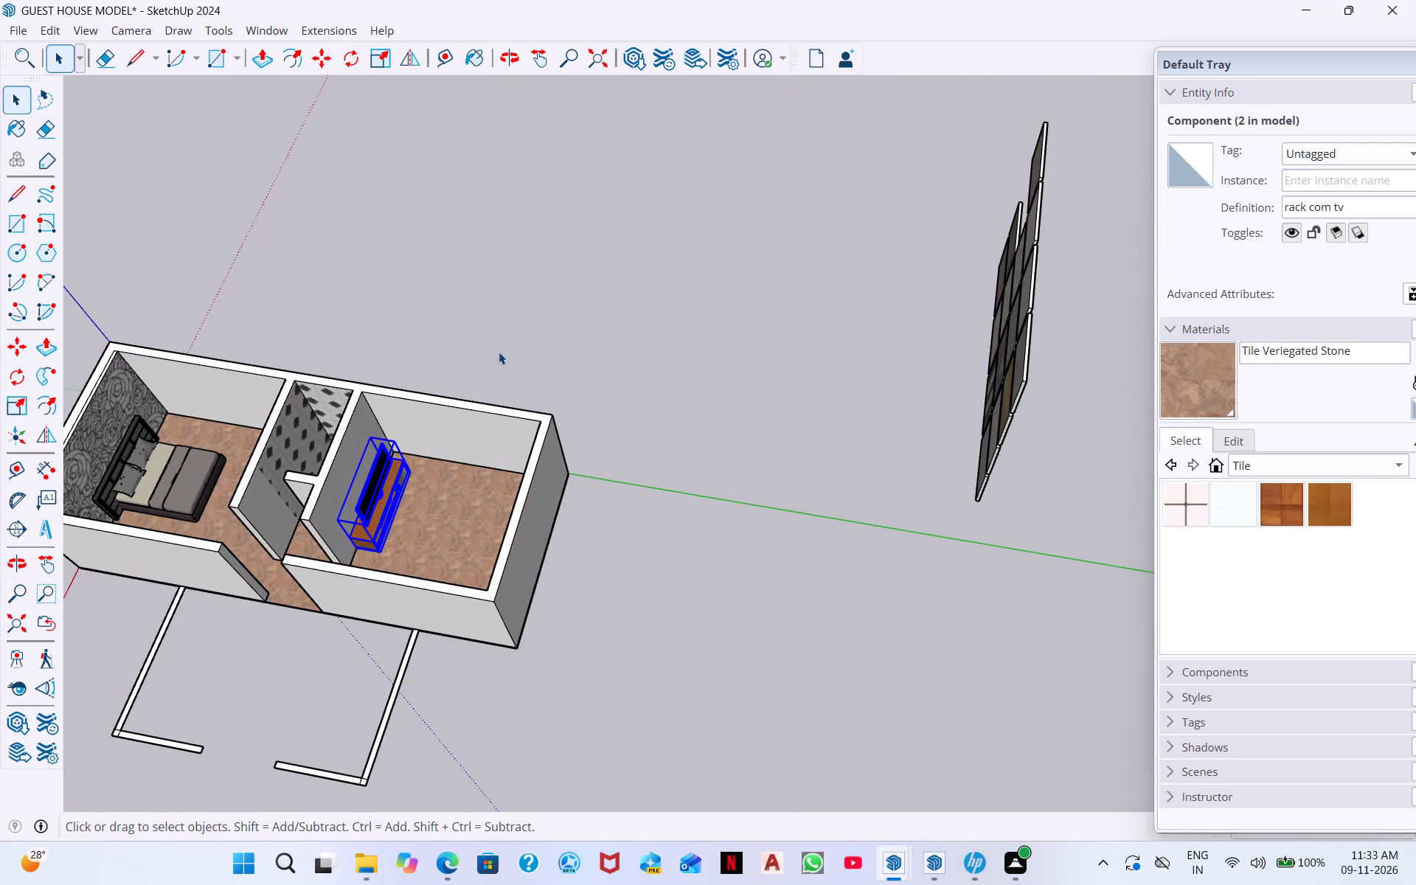
{"action": "middle_click_drag", "start_coordinate": [417, 527], "coordinate": [227, 355]}
{"action": "scroll", "coordinate": [439, 399], "scroll_direction": "up", "scroll_amount": 10}
{"action": "scroll", "coordinate": [417, 454], "scroll_direction": "up", "scroll_amount": 5}
{"action": "scroll", "coordinate": [337, 428], "scroll_direction": "down", "scroll_amount": 9}
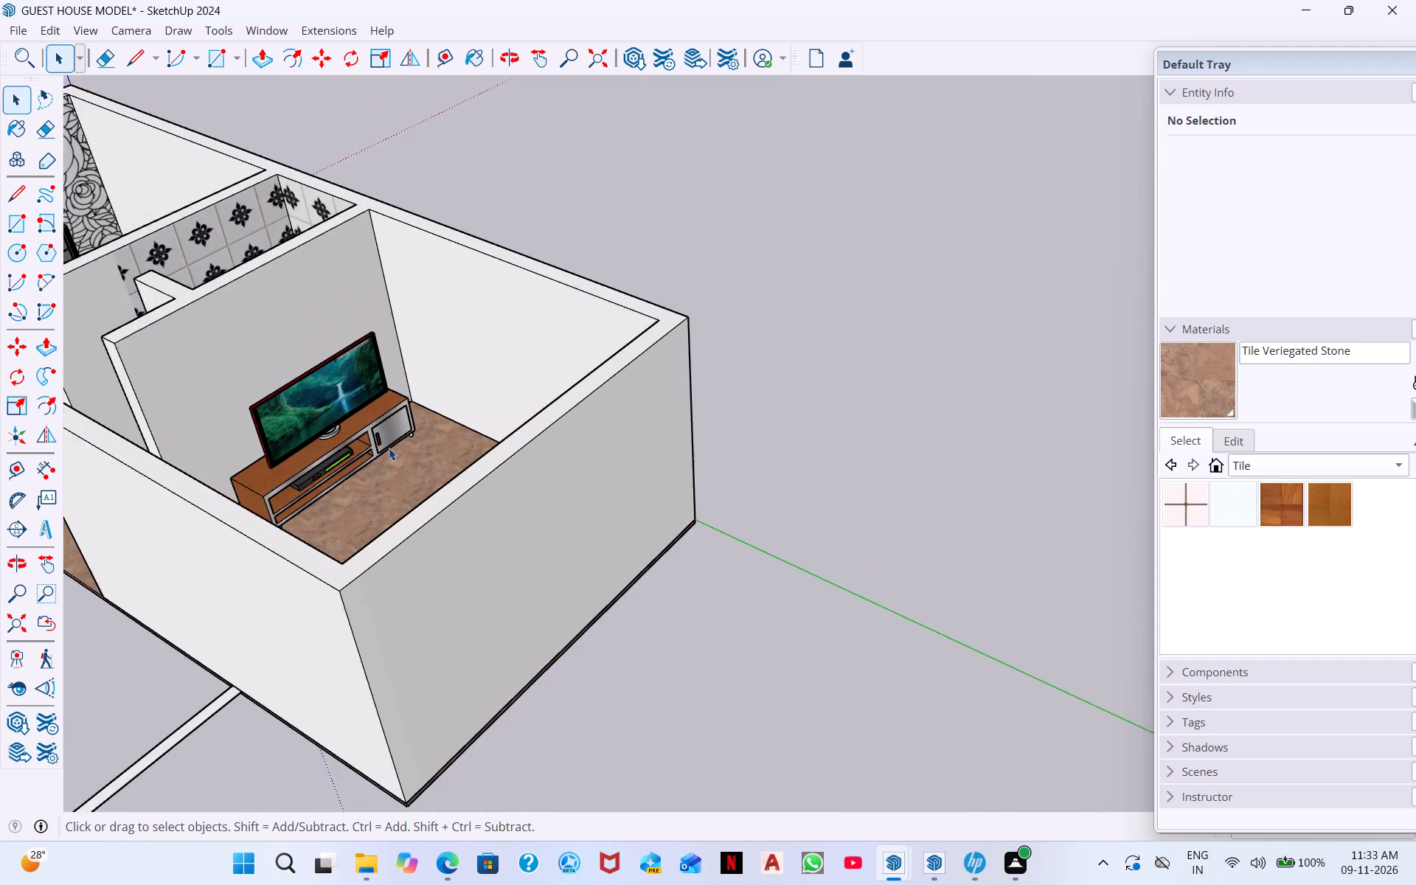
{"action": "scroll", "coordinate": [389, 448], "scroll_direction": "down", "scroll_amount": 9}
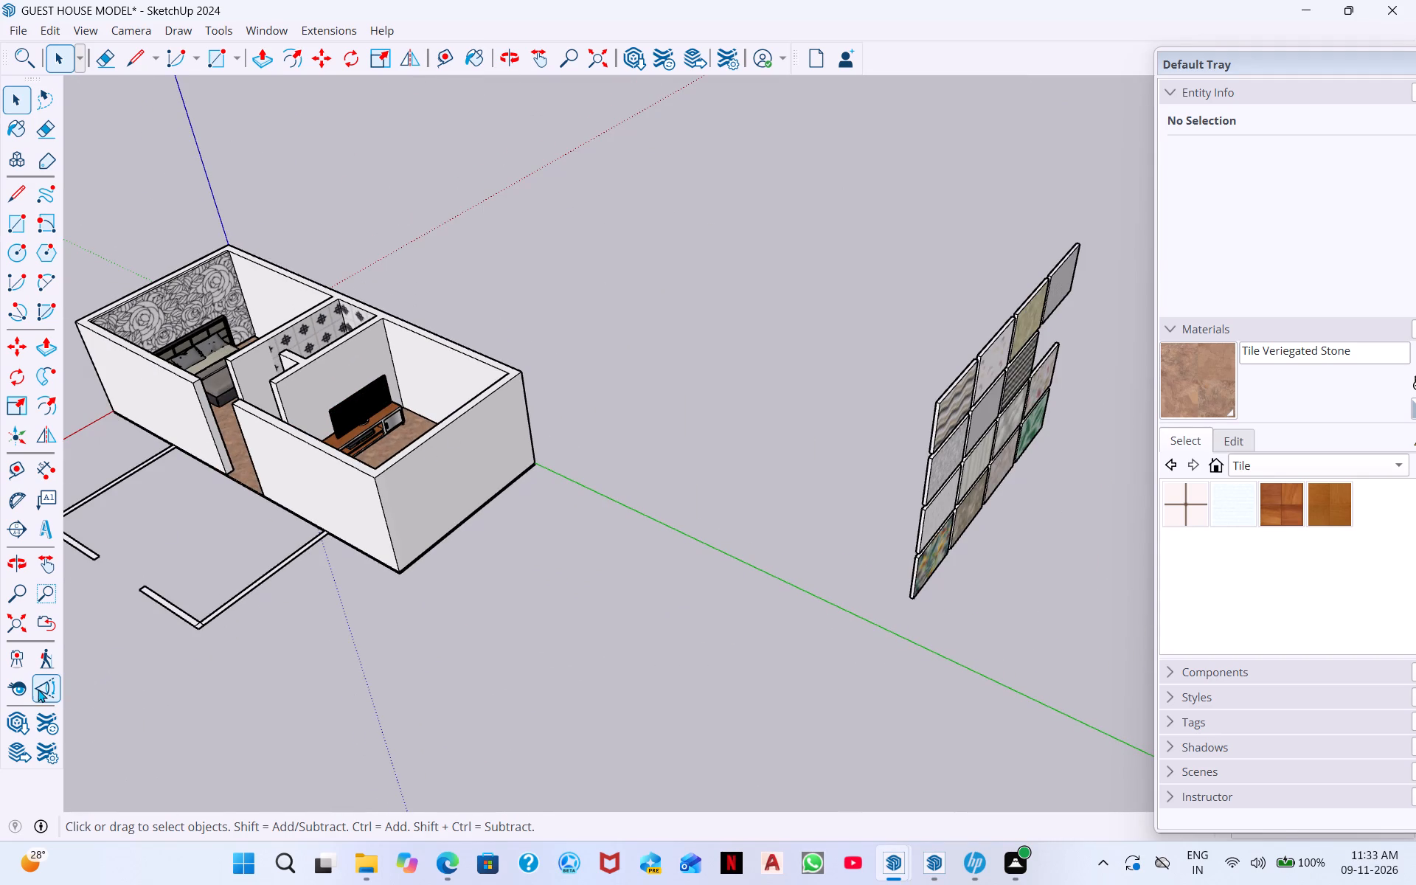
Adjust the camera's field of view while looking at the house and the far room.
{"action": "left_click", "coordinate": [38, 687]}
{"action": "middle_click", "coordinate": [358, 415]}
{"action": "scroll", "coordinate": [358, 415], "scroll_direction": "up", "scroll_amount": 3}
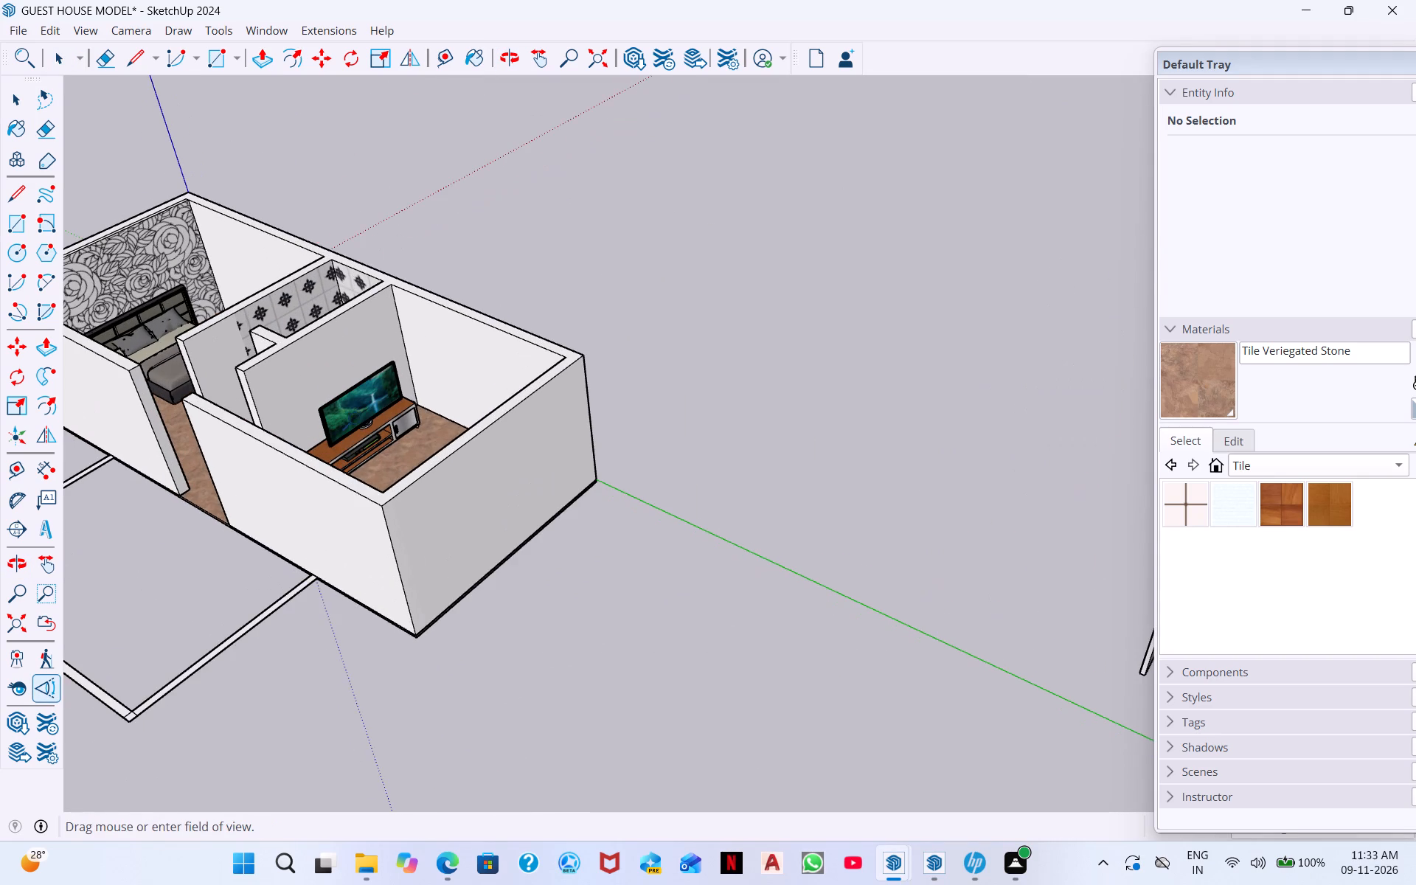
{"action": "left_click_drag", "start_coordinate": [378, 462], "coordinate": [405, 409]}
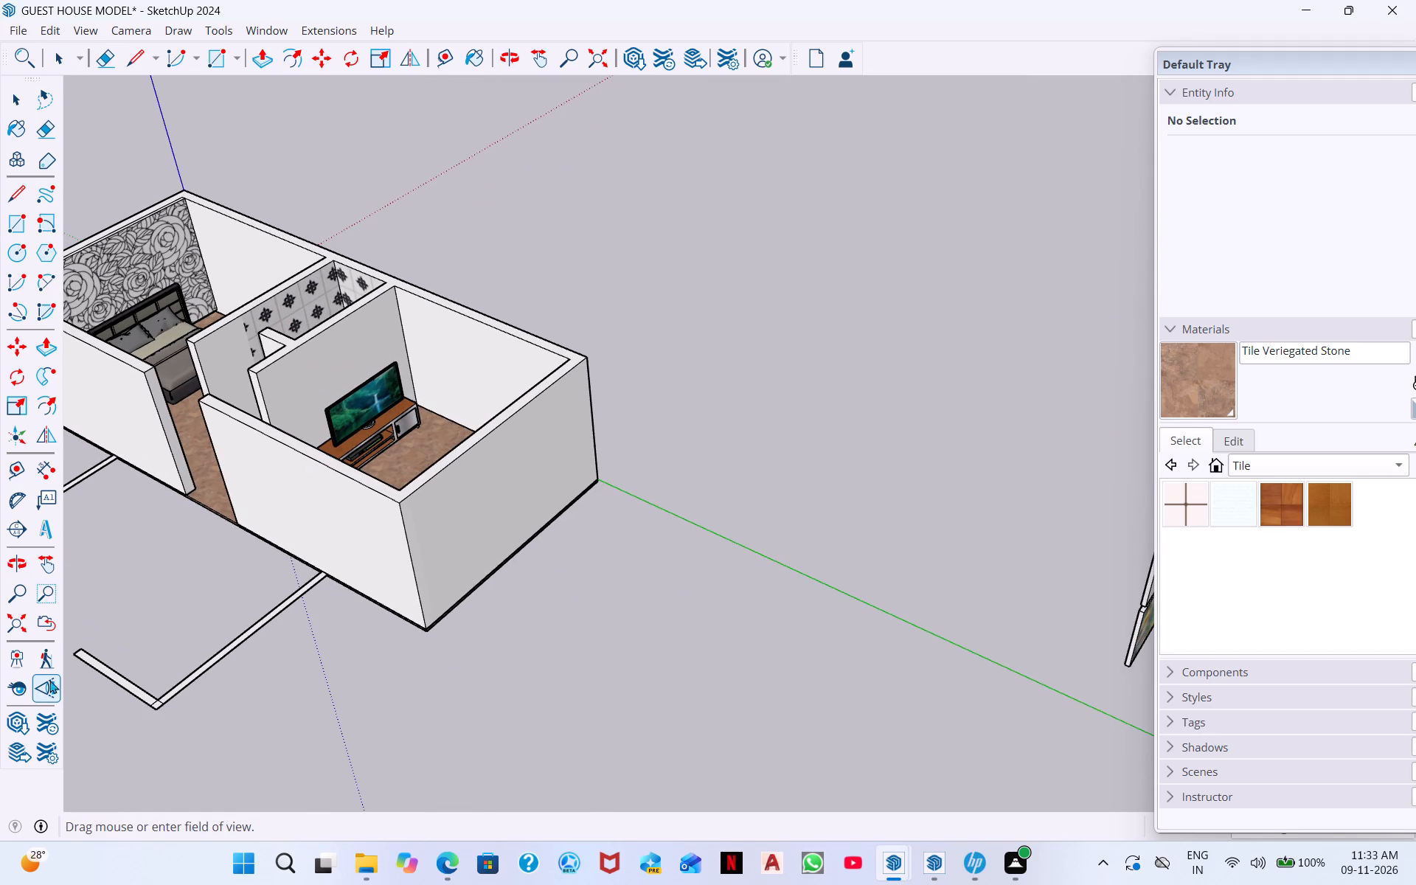
{"action": "left_click", "coordinate": [44, 688]}
{"action": "left_click_drag", "start_coordinate": [339, 472], "coordinate": [430, 449]}
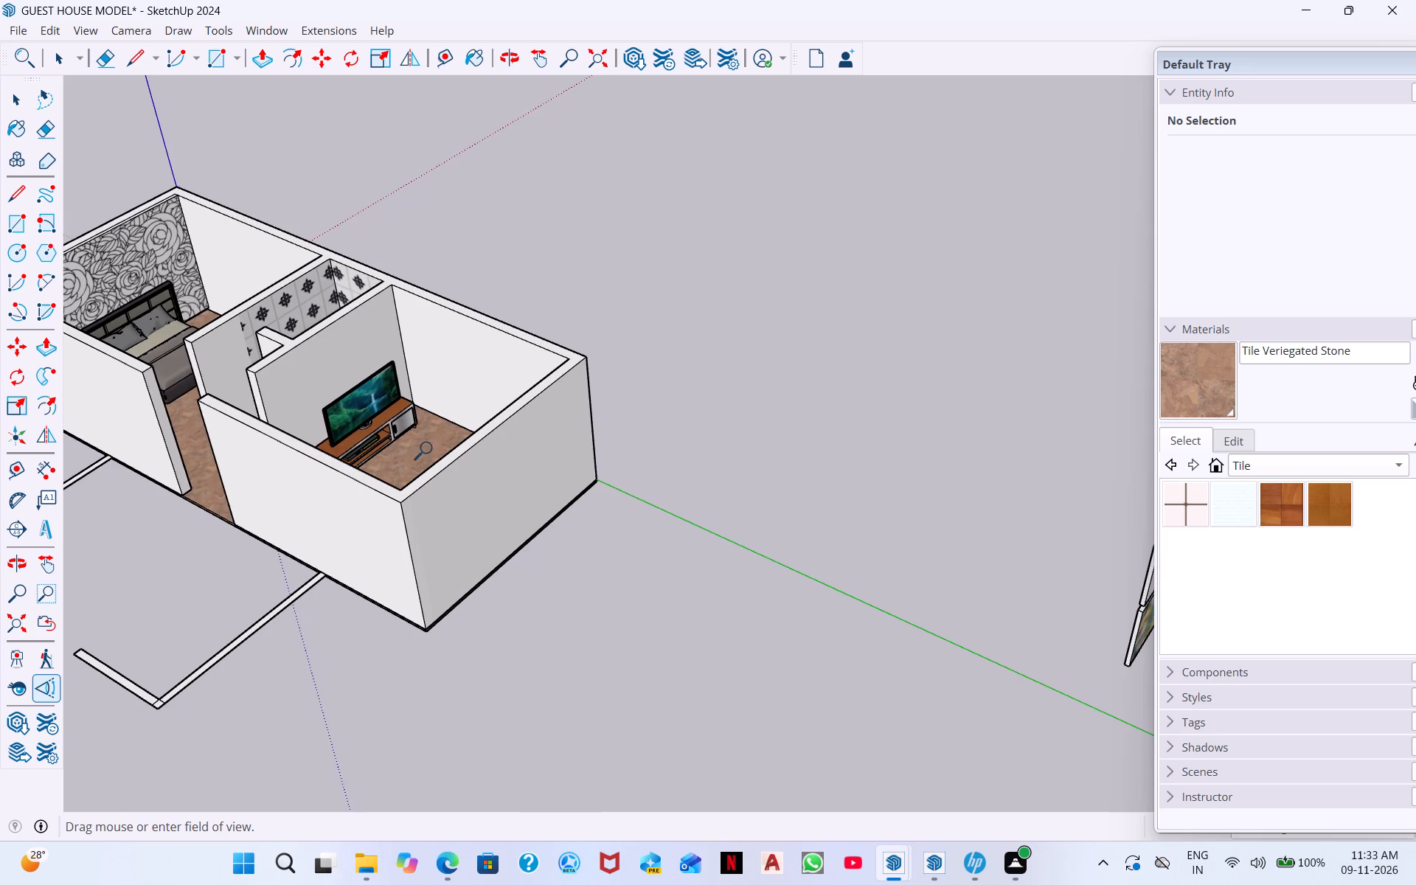
{"action": "left_click_drag", "start_coordinate": [430, 449], "coordinate": [58, 494]}
{"action": "left_click_drag", "start_coordinate": [450, 564], "coordinate": [238, 609]}
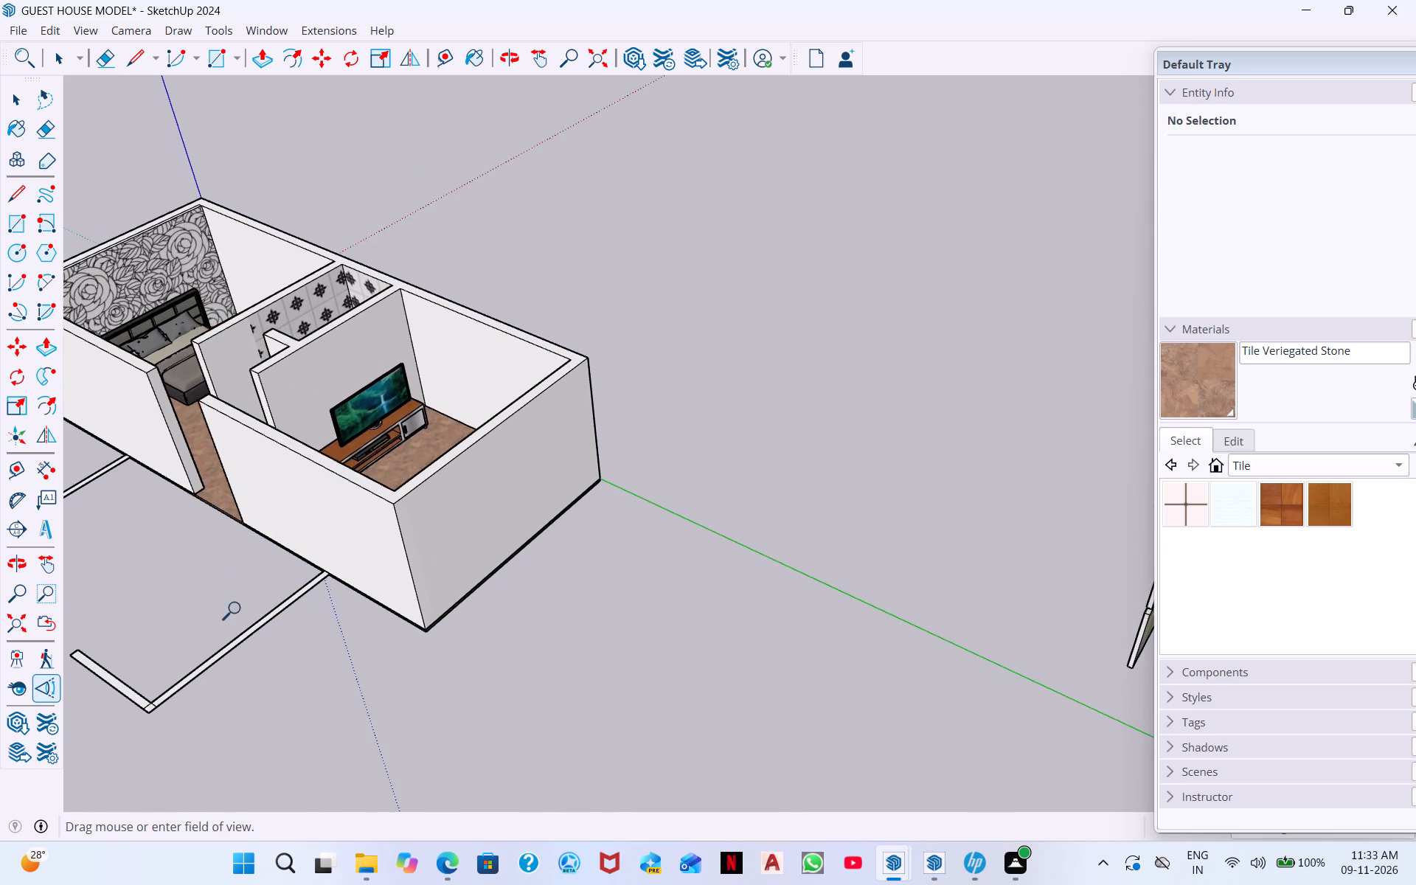
{"action": "left_click_drag", "start_coordinate": [238, 609], "coordinate": [0, 521]}
{"action": "left_click_drag", "start_coordinate": [307, 540], "coordinate": [589, 558]}
{"action": "left_click", "coordinate": [387, 439]}
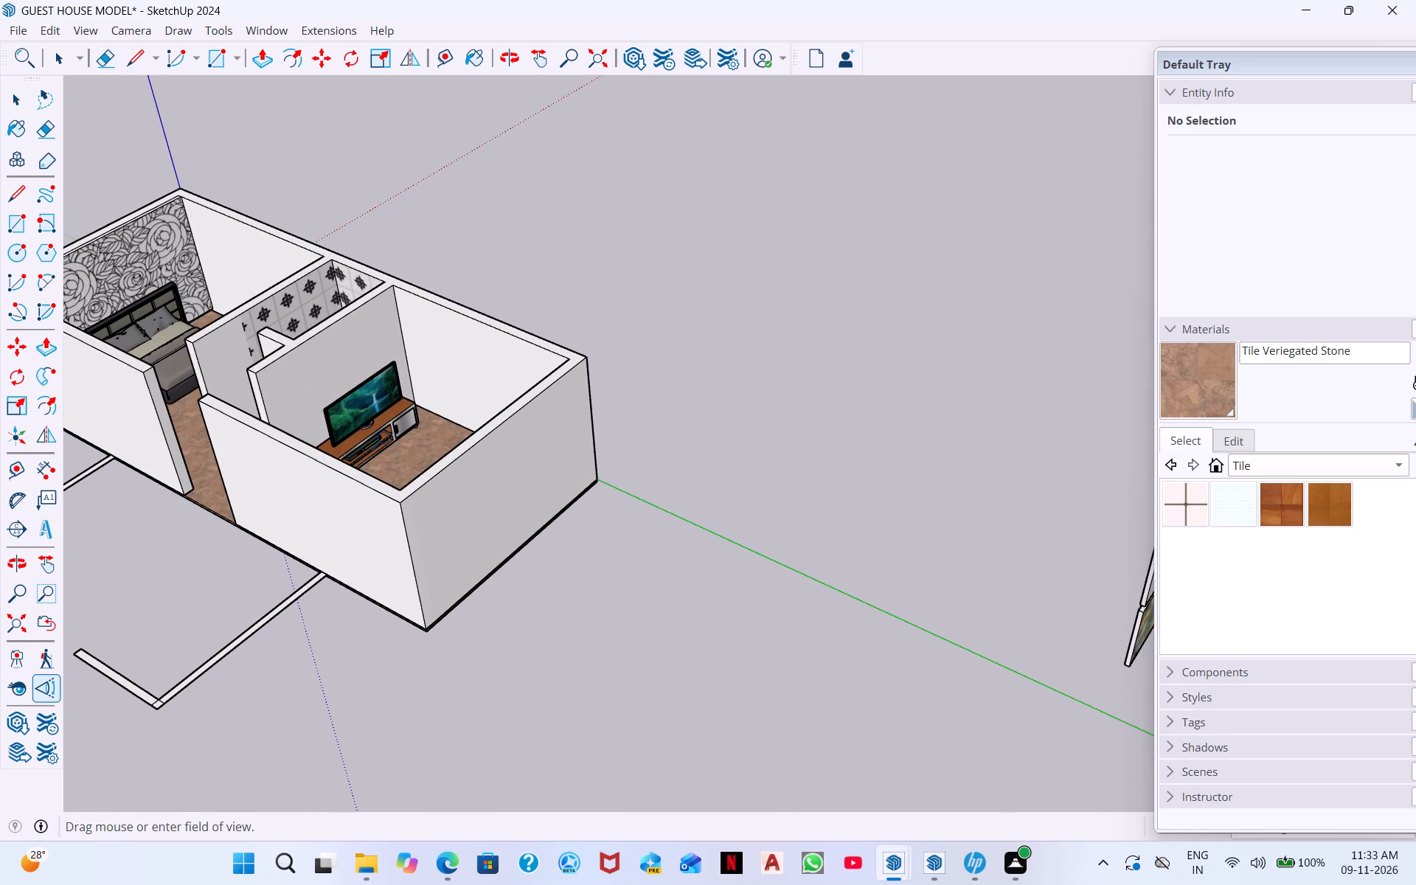
{"action": "left_click", "coordinate": [49, 695]}
{"action": "left_click", "coordinate": [310, 465]}
{"action": "left_click", "coordinate": [358, 434]}
Readjust the camera's field of view from a closer view of the far room with the TV rack.
{"action": "middle_click_drag", "start_coordinate": [385, 428], "coordinate": [565, 516]}
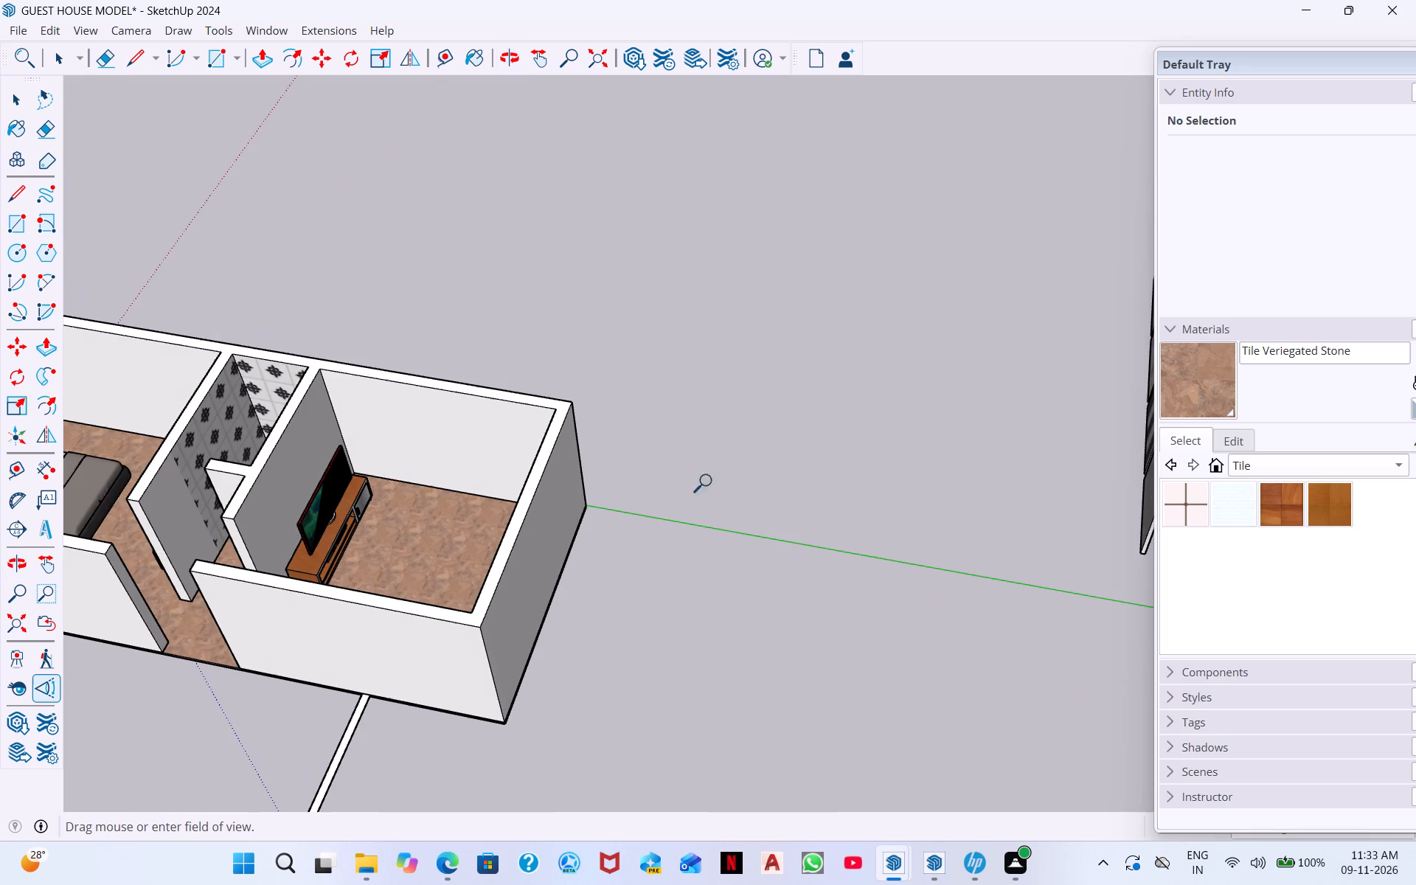
{"action": "scroll", "coordinate": [344, 544], "scroll_direction": "up", "scroll_amount": 9}
{"action": "left_click_drag", "start_coordinate": [464, 541], "coordinate": [437, 549]}
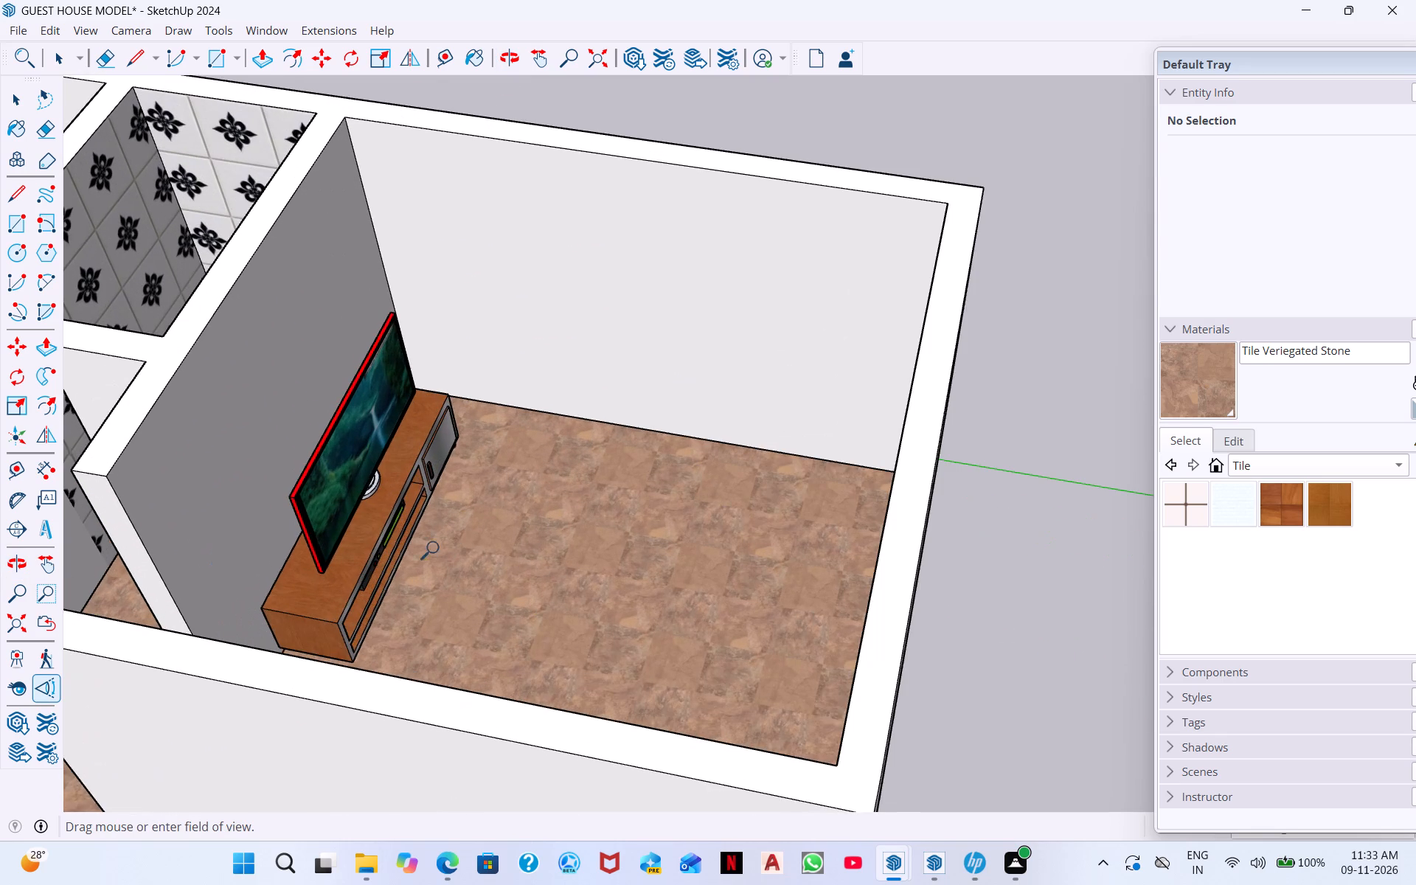
{"action": "left_click_drag", "start_coordinate": [437, 549], "coordinate": [171, 560]}
{"action": "left_click_drag", "start_coordinate": [541, 559], "coordinate": [276, 507]}
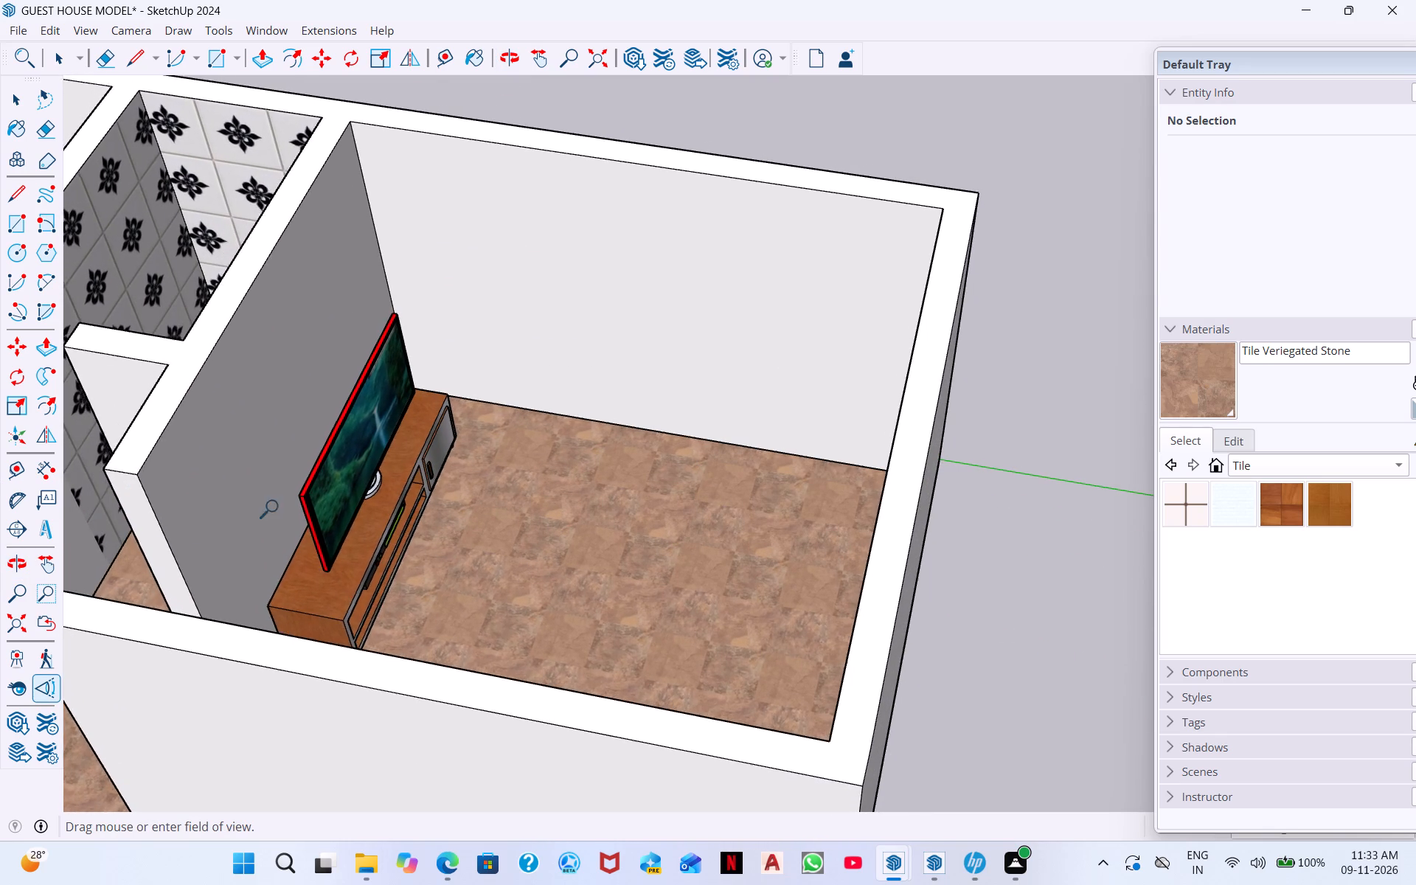
{"action": "left_click_drag", "start_coordinate": [276, 507], "coordinate": [0, 549]}
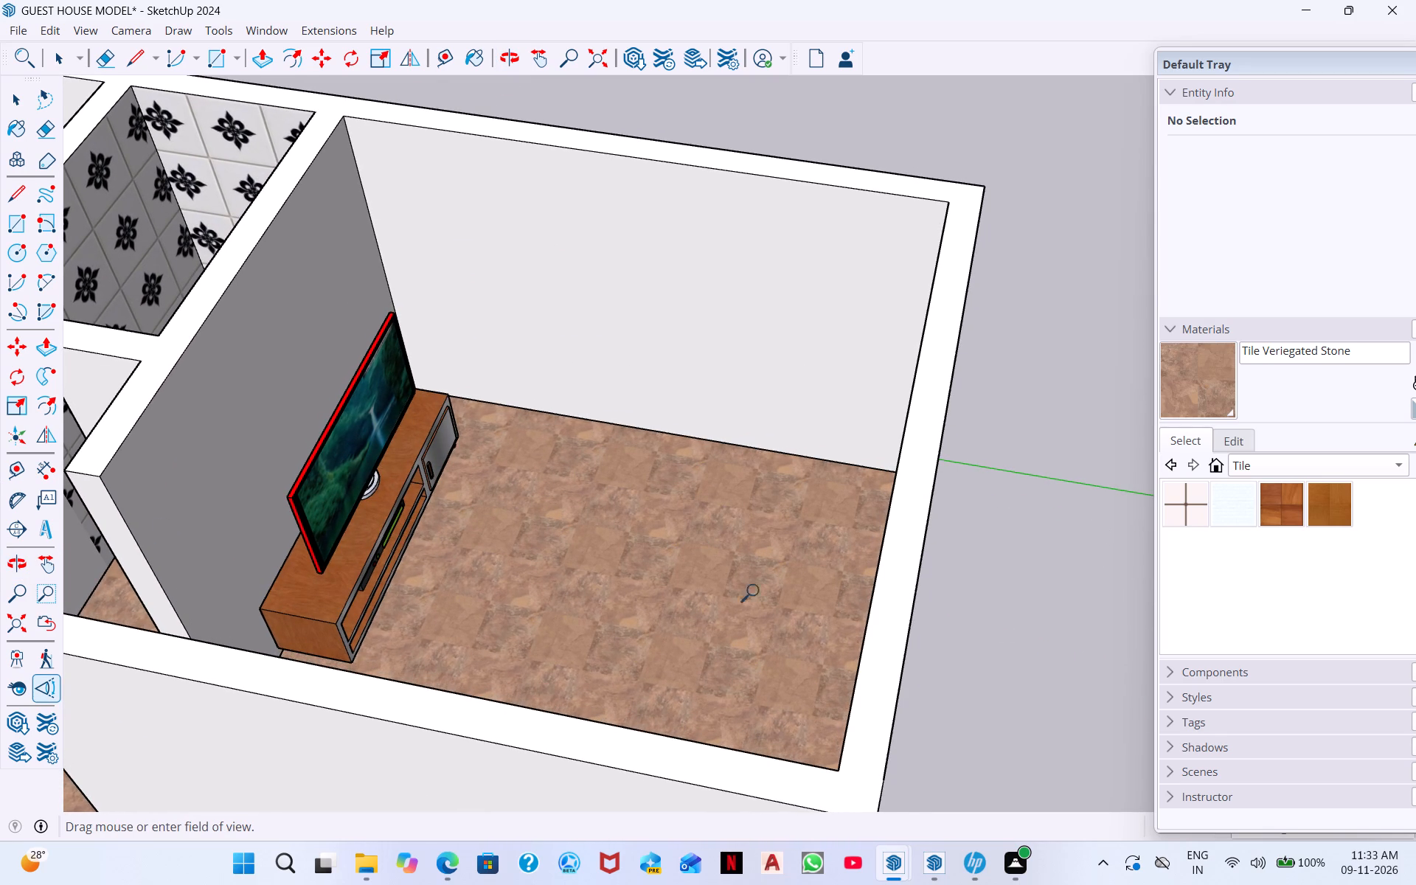
{"action": "key", "text": "space"}
{"action": "scroll", "coordinate": [988, 566], "scroll_direction": "down", "scroll_amount": 4}
{"action": "scroll", "coordinate": [925, 489], "scroll_direction": "down", "scroll_amount": 1}
{"action": "middle_click_drag", "start_coordinate": [959, 541], "coordinate": [962, 539]}
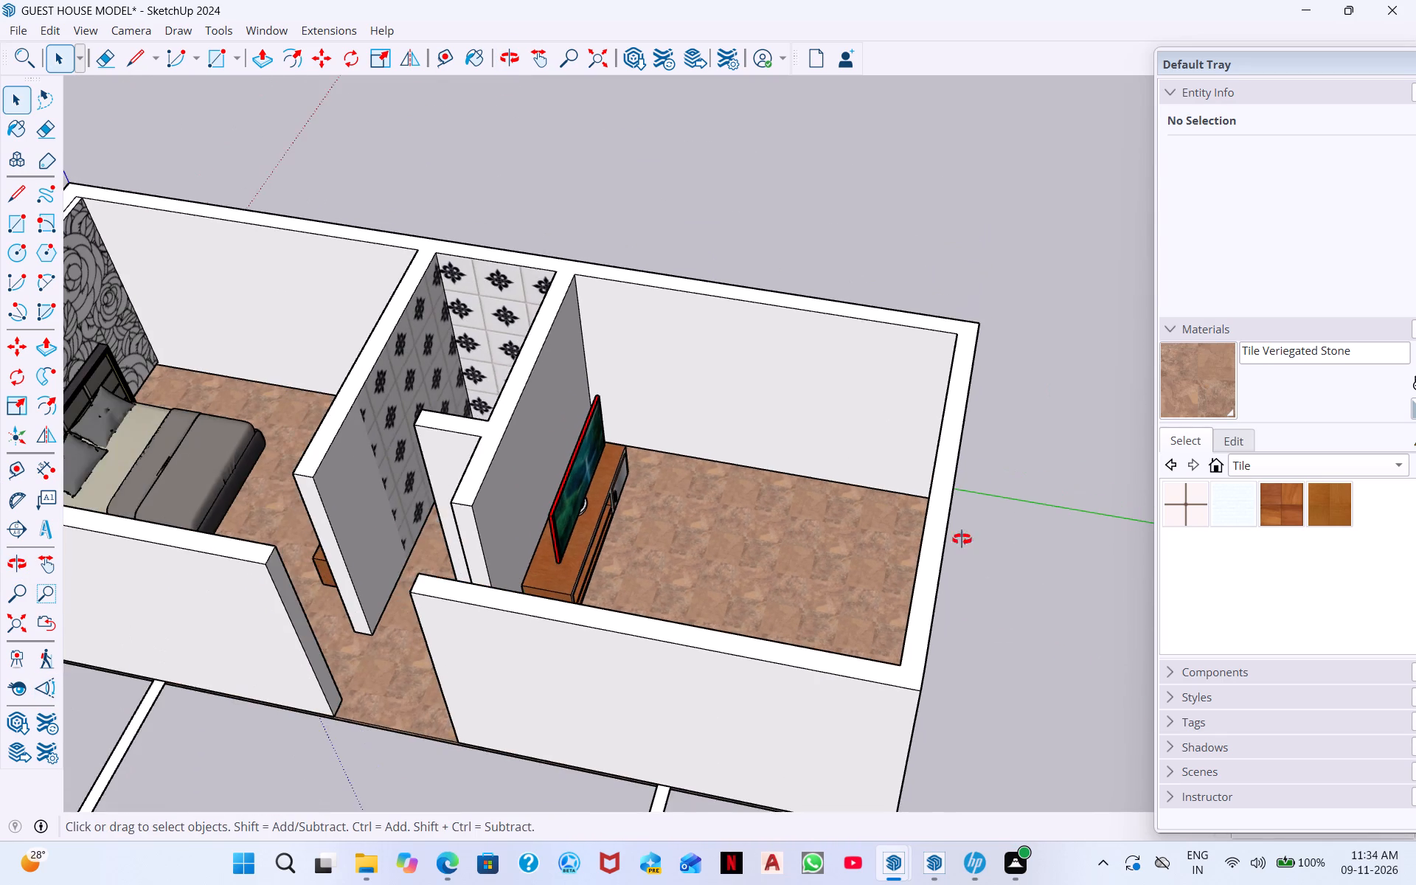
Examine the TV rack placement in both rooms from several sides of the guest house.
{"action": "middle_click_drag", "start_coordinate": [962, 539], "coordinate": [971, 408]}
{"action": "middle_click_drag", "start_coordinate": [995, 515], "coordinate": [800, 405]}
{"action": "middle_click_drag", "start_coordinate": [849, 596], "coordinate": [856, 835]}
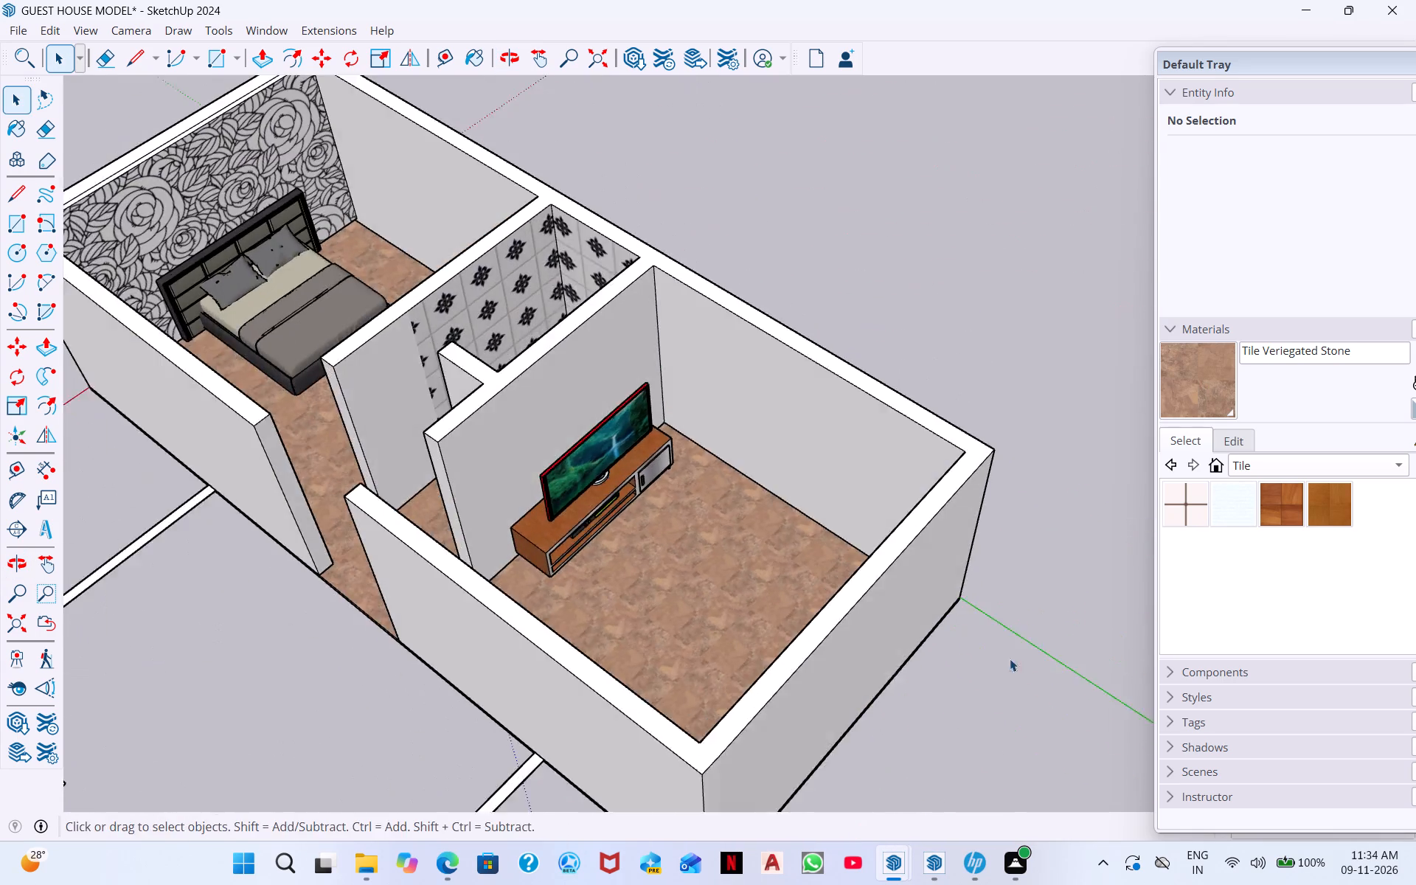
{"action": "middle_click_drag", "start_coordinate": [719, 572], "coordinate": [1105, 569]}
{"action": "middle_click_drag", "start_coordinate": [803, 560], "coordinate": [1062, 544]}
{"action": "scroll", "coordinate": [712, 447], "scroll_direction": "down", "scroll_amount": 8}
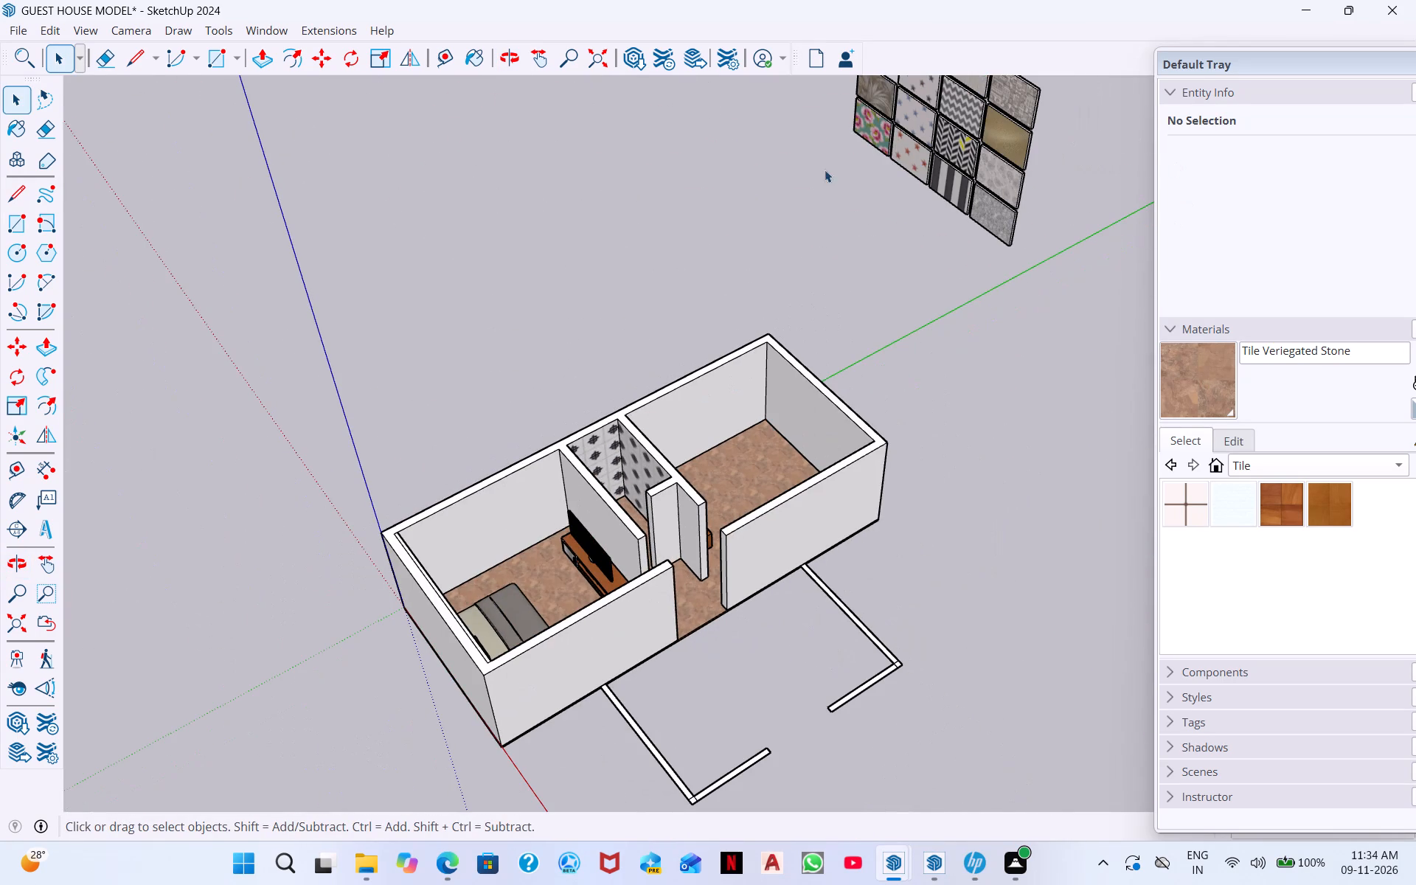
{"action": "middle_click_drag", "start_coordinate": [1136, 238], "coordinate": [1201, 145]}
{"action": "middle_click_drag", "start_coordinate": [945, 199], "coordinate": [976, 170]}
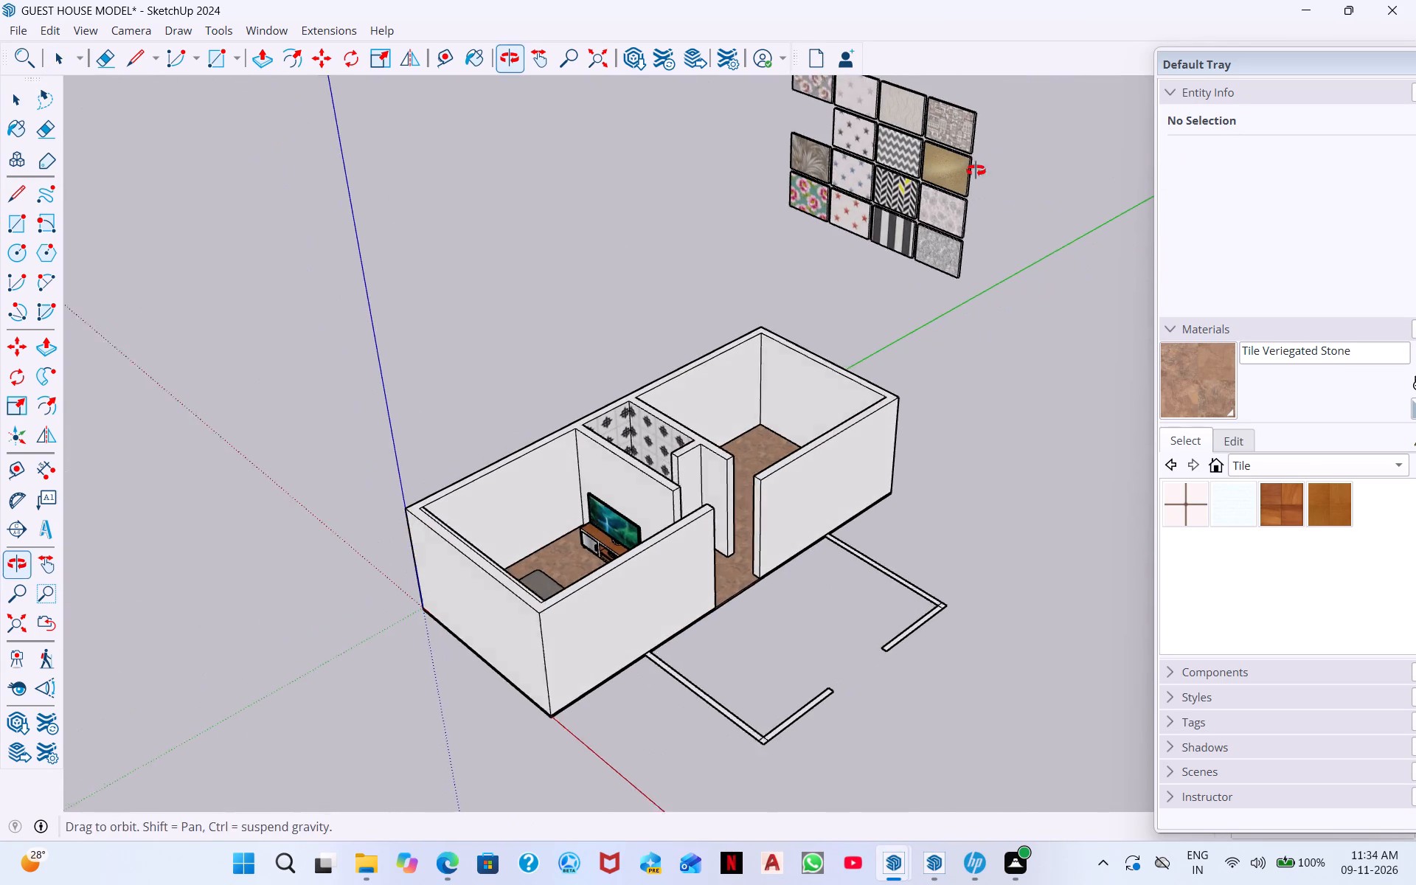
{"action": "middle_click_drag", "start_coordinate": [976, 170], "coordinate": [1018, 116]}
{"action": "middle_click_drag", "start_coordinate": [841, 286], "coordinate": [943, 198]}
Examine the wallpaper sample panels beside the house up close.
{"action": "scroll", "coordinate": [651, 233], "scroll_direction": "up", "scroll_amount": 3}
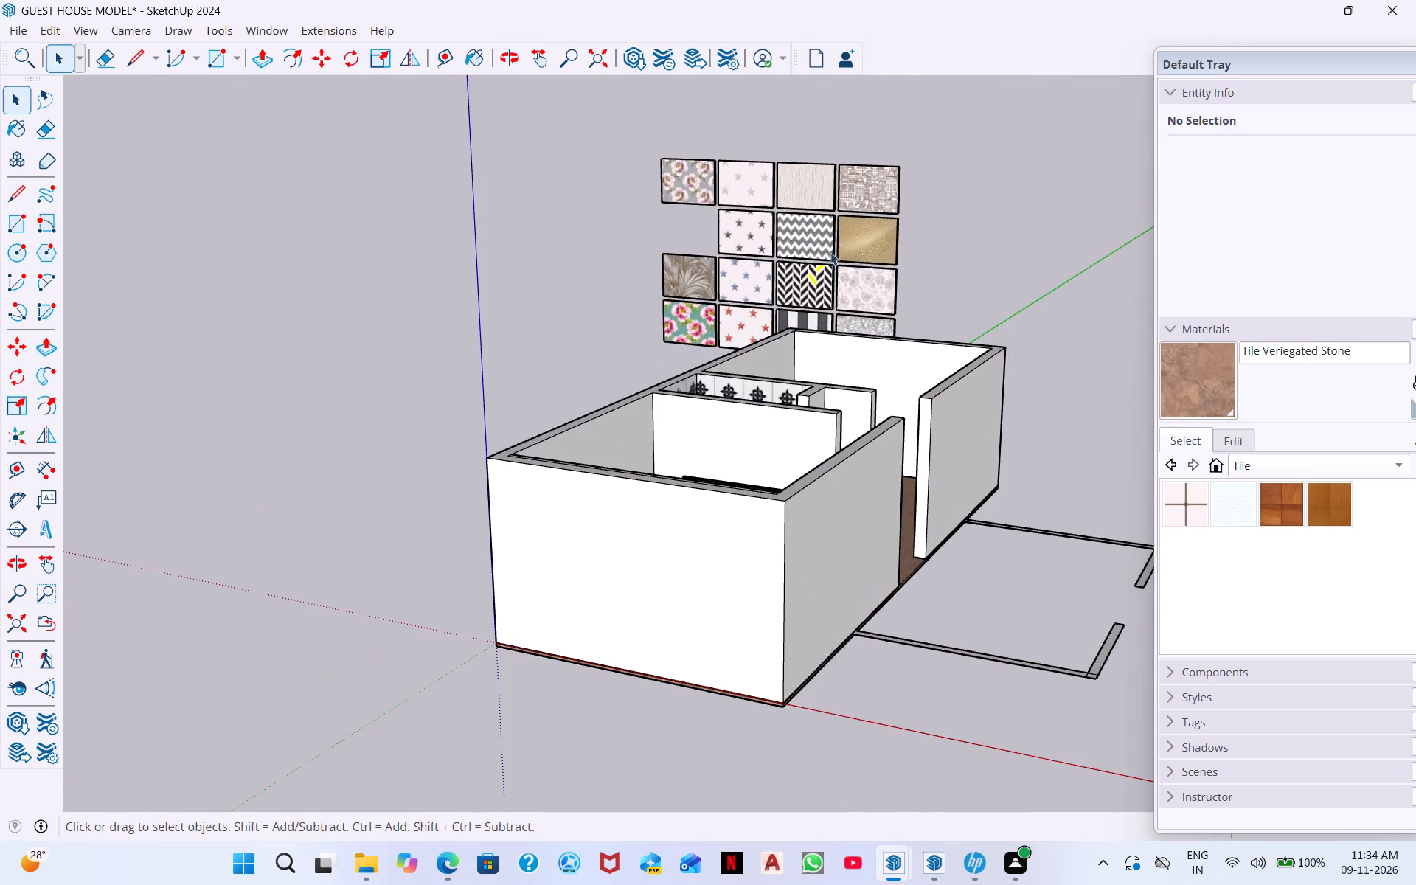
{"action": "scroll", "coordinate": [830, 257], "scroll_direction": "up", "scroll_amount": 4}
{"action": "scroll", "coordinate": [683, 302], "scroll_direction": "up", "scroll_amount": 5}
{"action": "scroll", "coordinate": [947, 294], "scroll_direction": "down", "scroll_amount": 3}
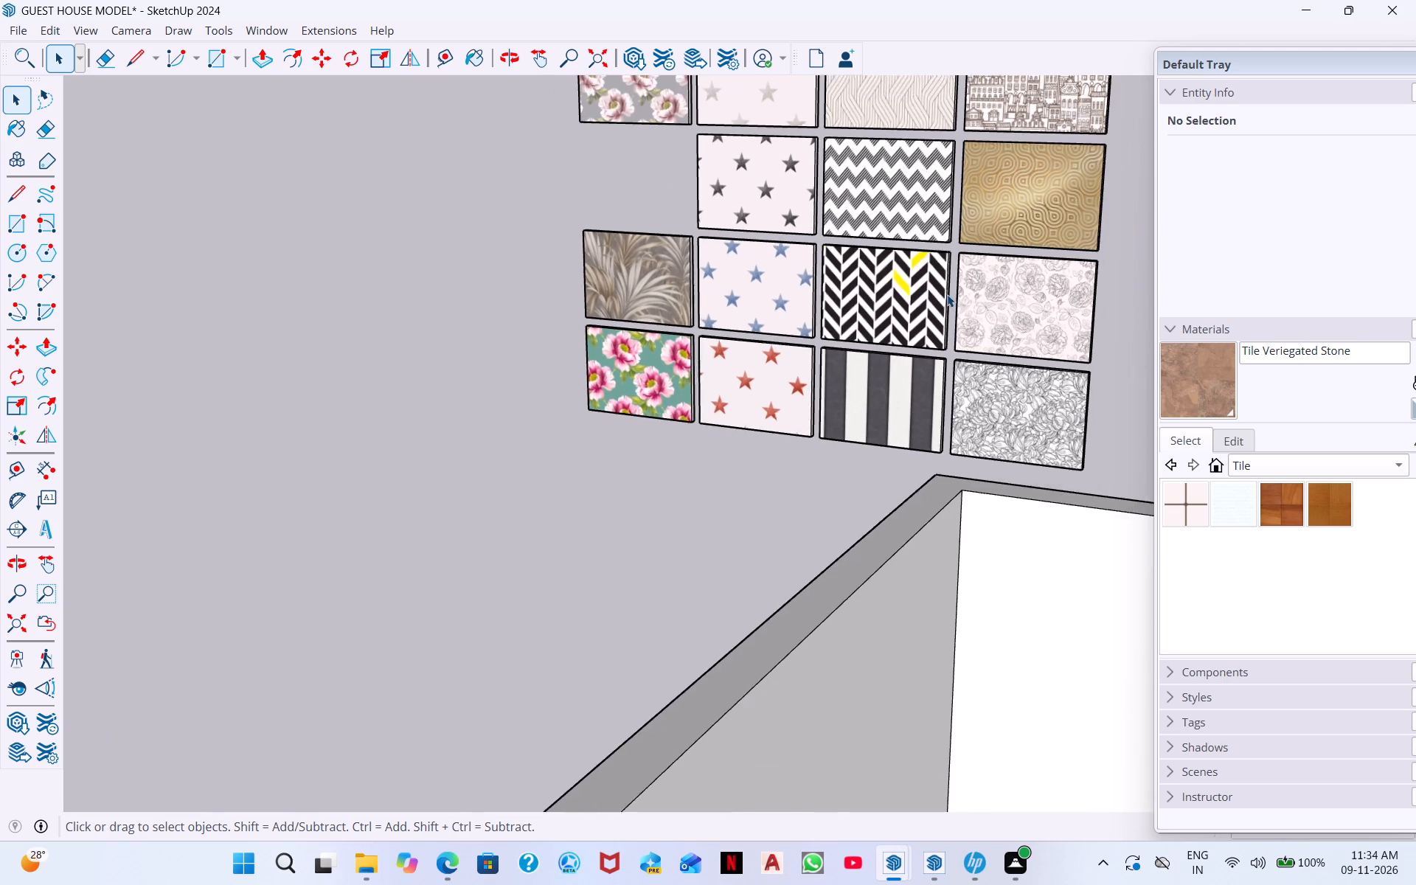
{"action": "middle_click_drag", "start_coordinate": [1035, 313], "coordinate": [1009, 330]}
{"action": "scroll", "coordinate": [1013, 330], "scroll_direction": "down", "scroll_amount": 6}
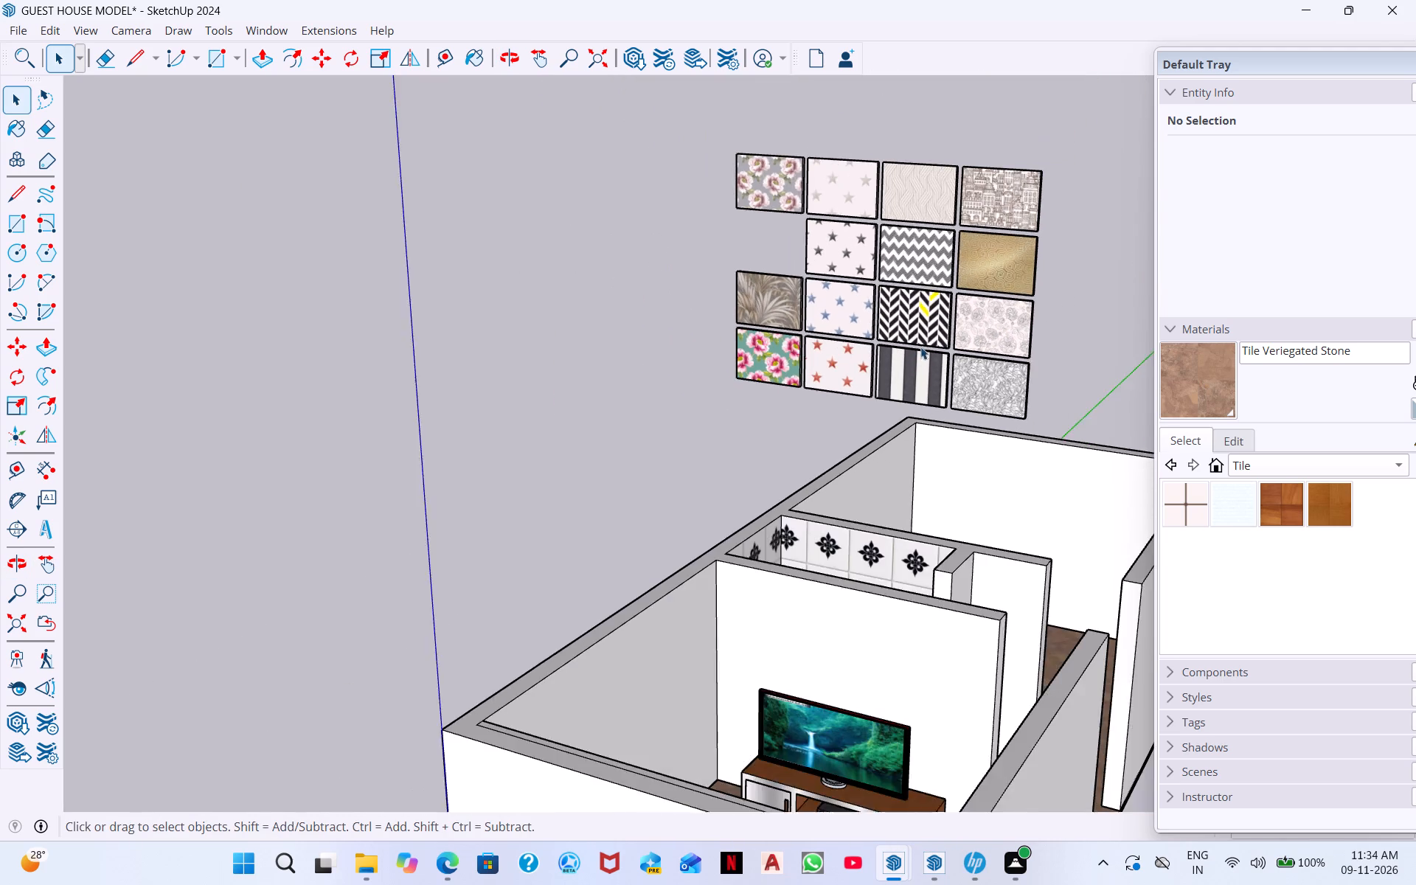
{"action": "middle_click", "coordinate": [987, 343]}
{"action": "scroll", "coordinate": [1014, 201], "scroll_direction": "up", "scroll_amount": 15}
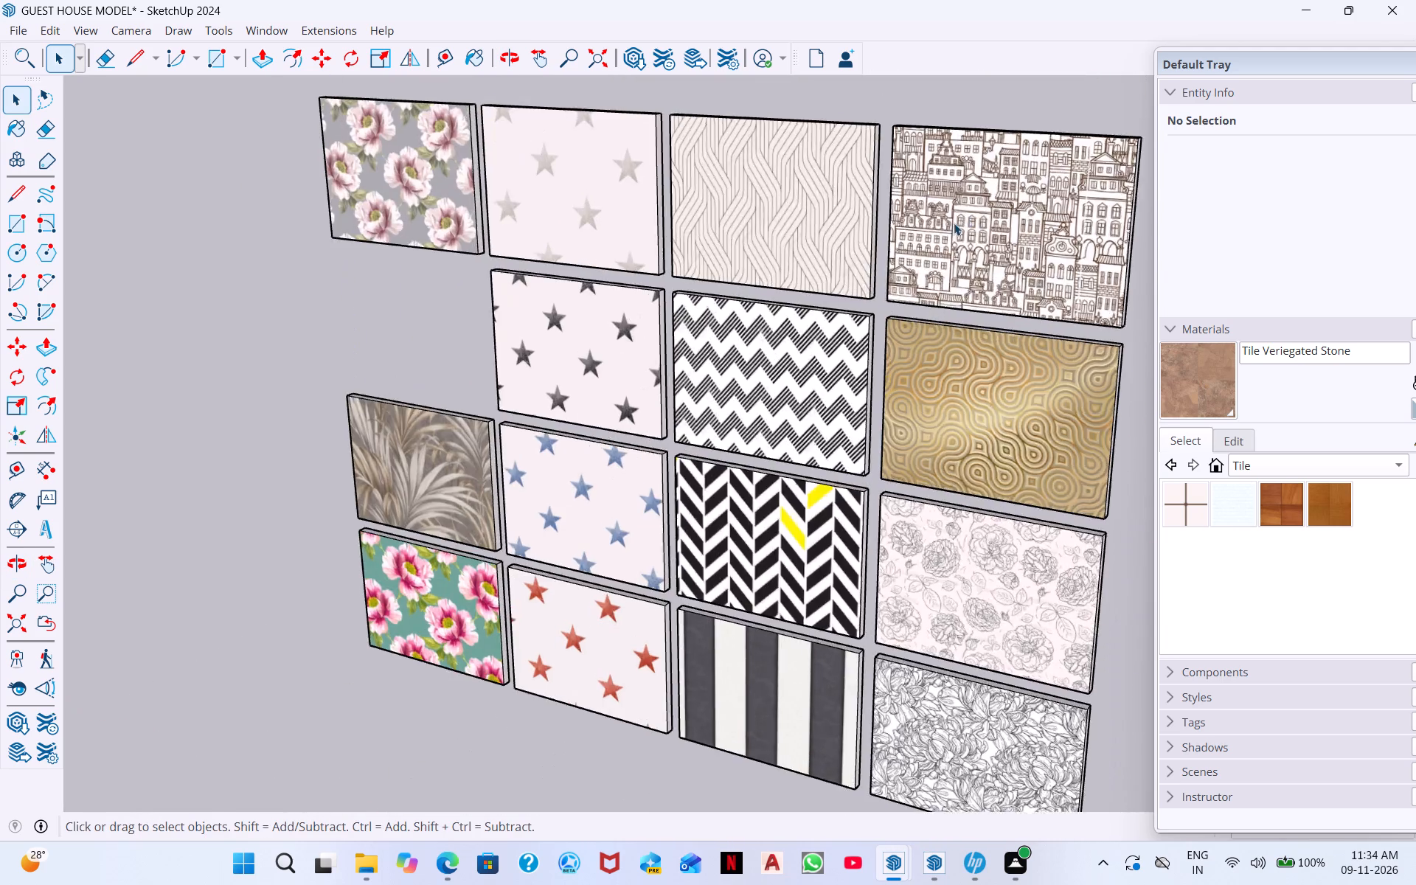
{"action": "scroll", "coordinate": [954, 223], "scroll_direction": "up", "scroll_amount": 2}
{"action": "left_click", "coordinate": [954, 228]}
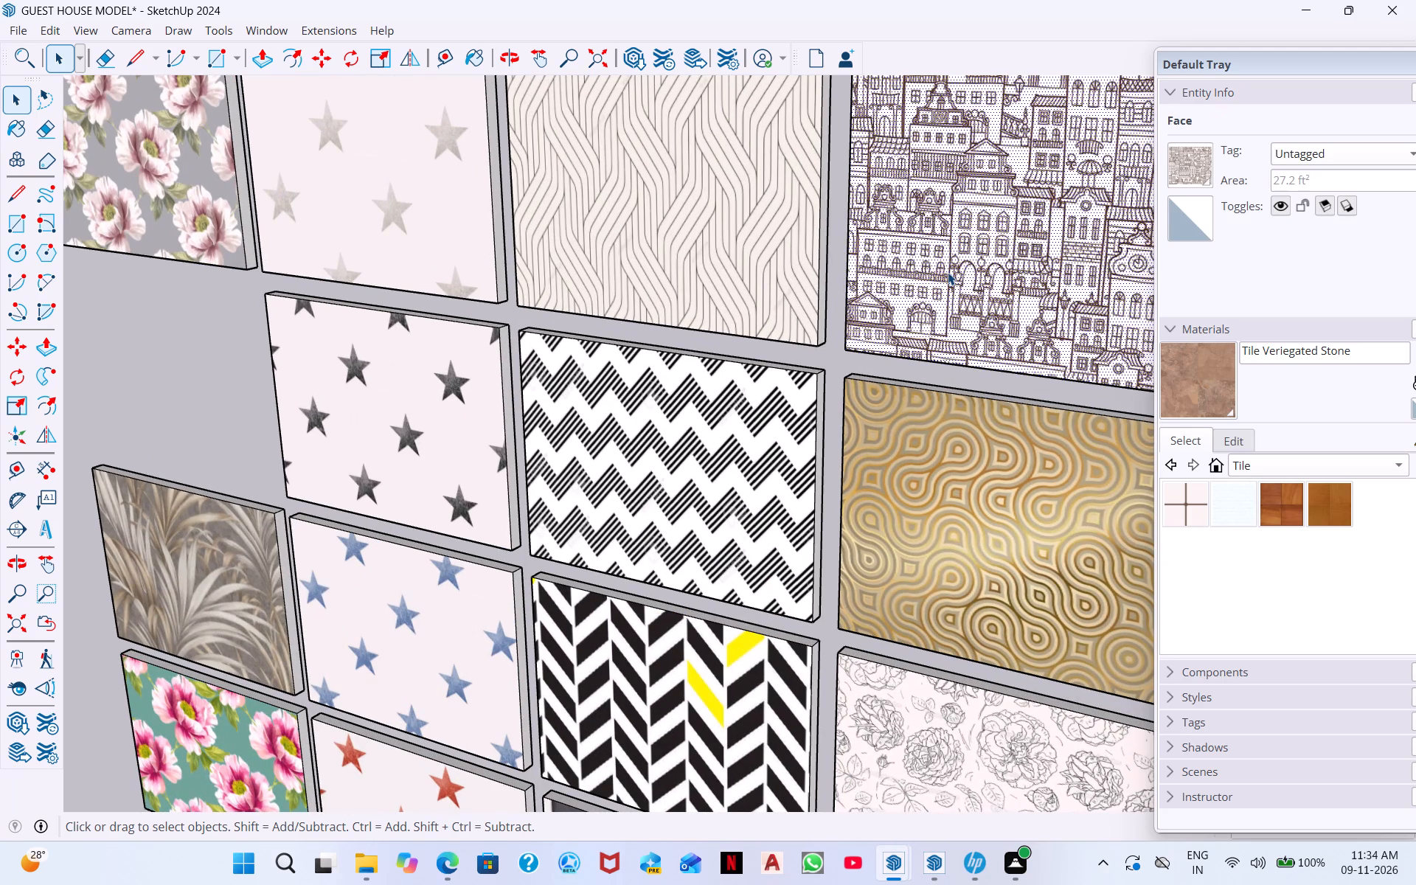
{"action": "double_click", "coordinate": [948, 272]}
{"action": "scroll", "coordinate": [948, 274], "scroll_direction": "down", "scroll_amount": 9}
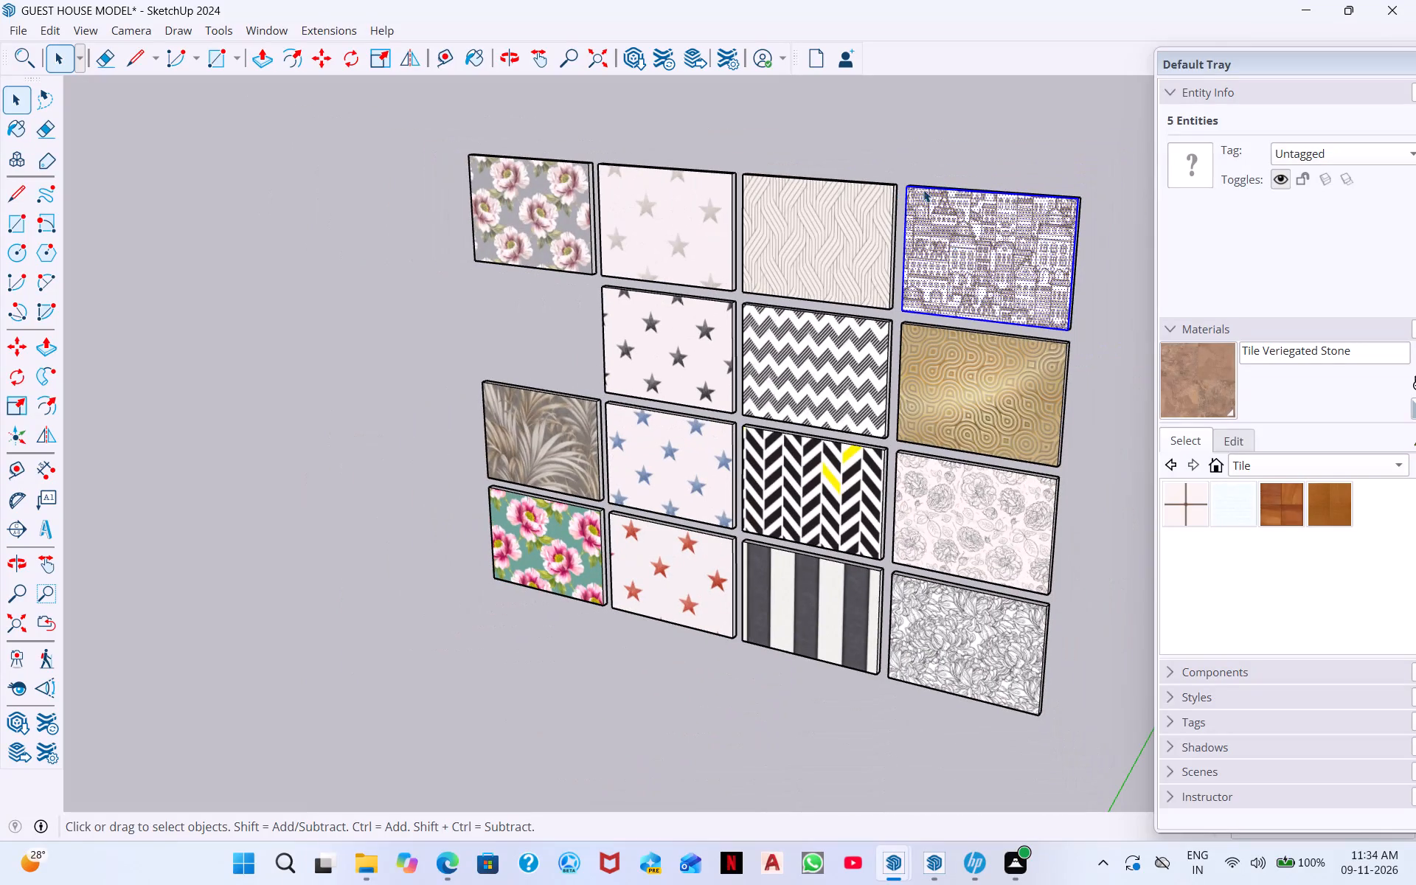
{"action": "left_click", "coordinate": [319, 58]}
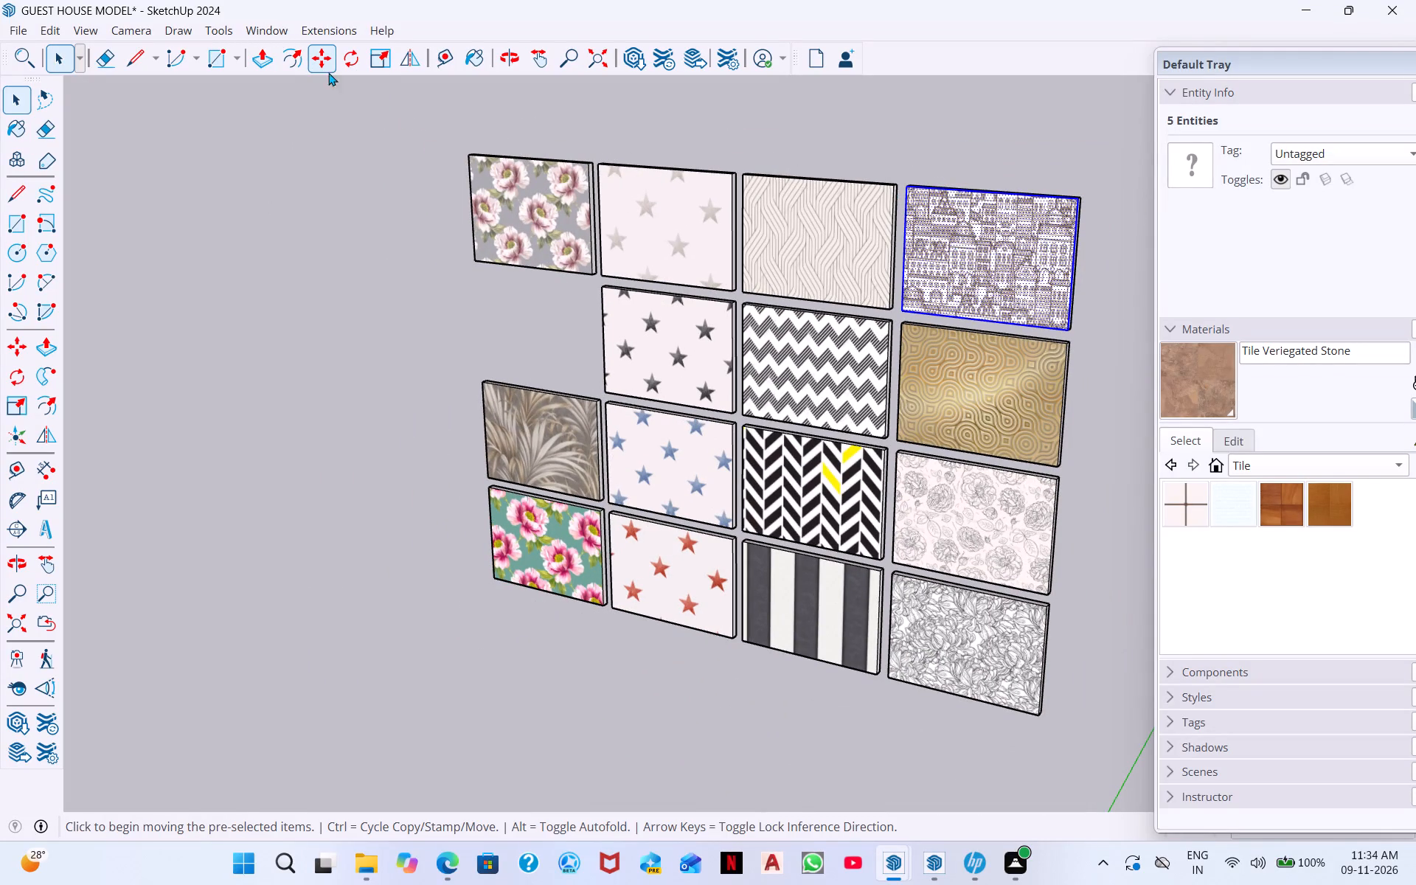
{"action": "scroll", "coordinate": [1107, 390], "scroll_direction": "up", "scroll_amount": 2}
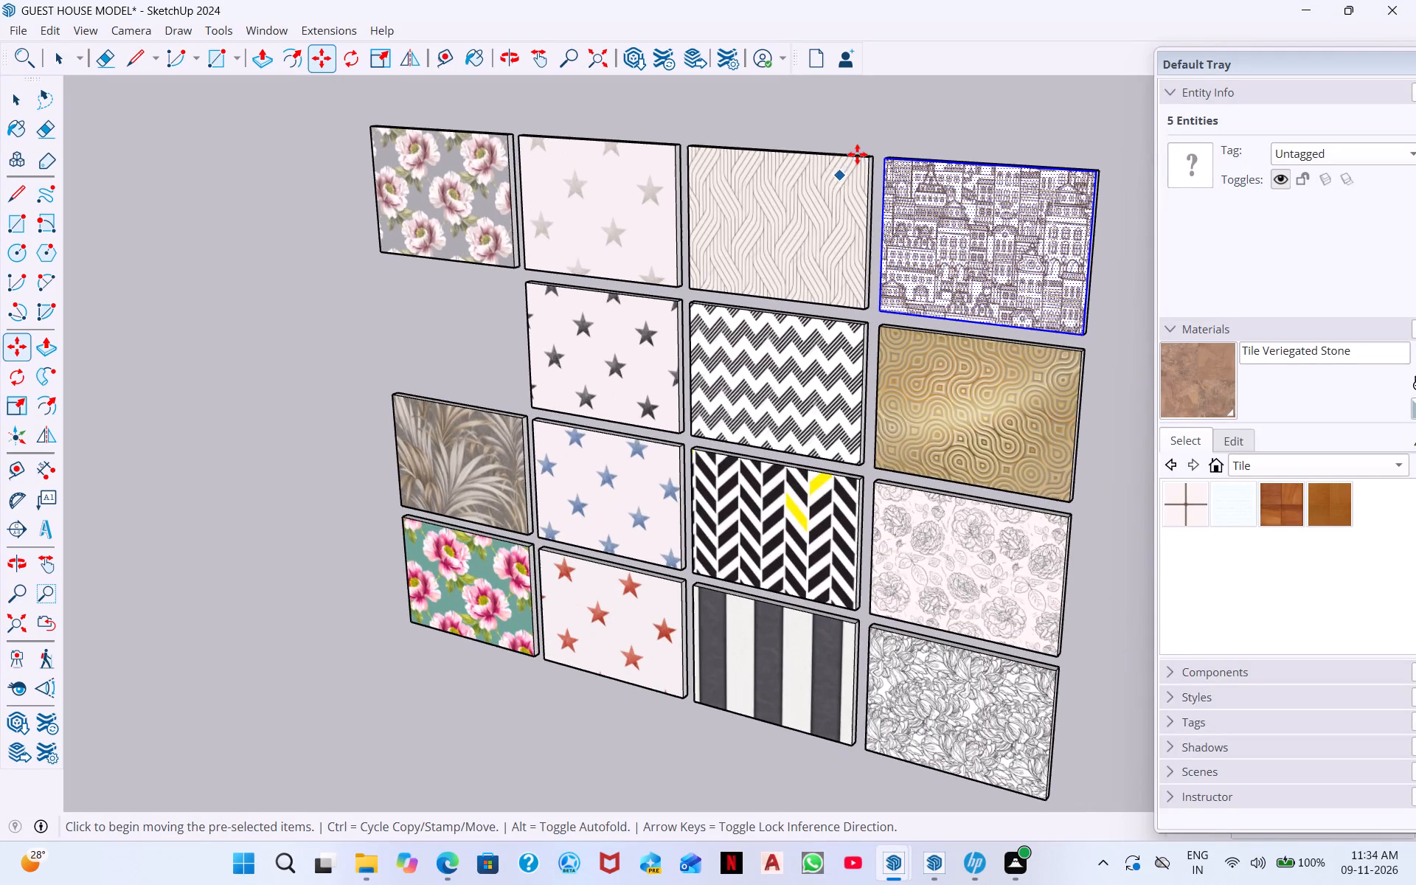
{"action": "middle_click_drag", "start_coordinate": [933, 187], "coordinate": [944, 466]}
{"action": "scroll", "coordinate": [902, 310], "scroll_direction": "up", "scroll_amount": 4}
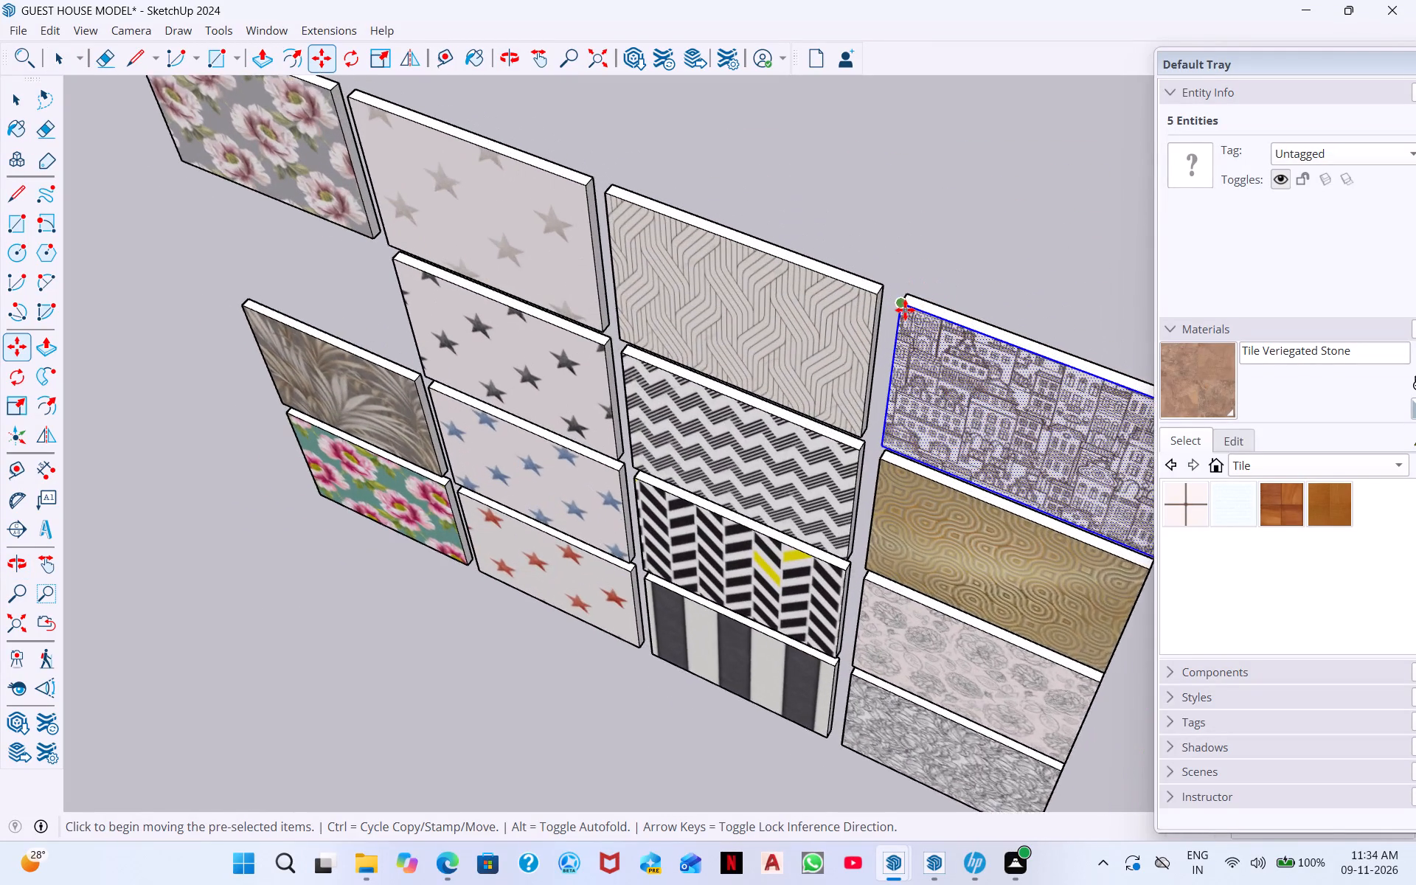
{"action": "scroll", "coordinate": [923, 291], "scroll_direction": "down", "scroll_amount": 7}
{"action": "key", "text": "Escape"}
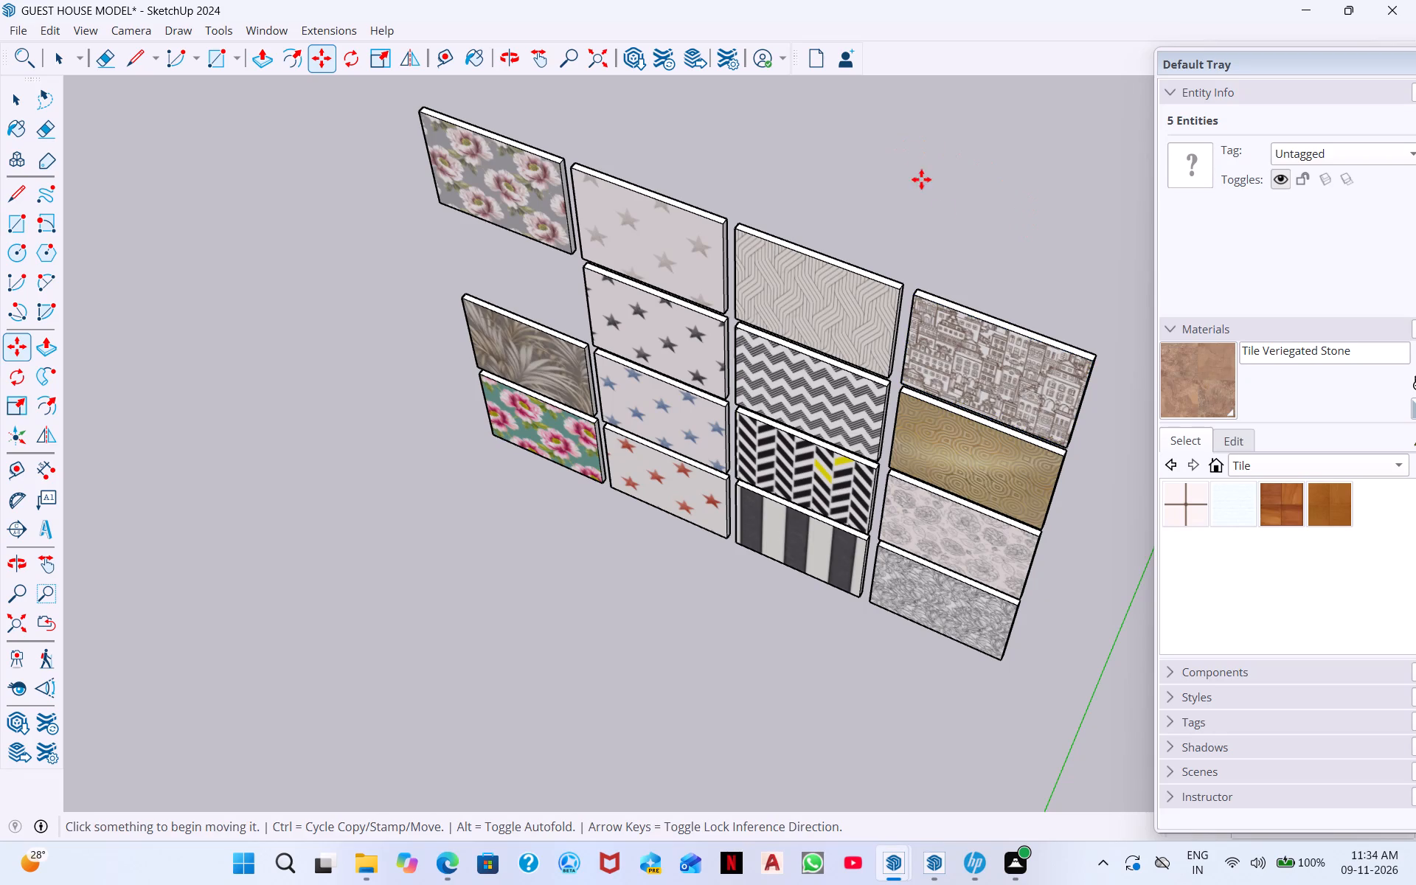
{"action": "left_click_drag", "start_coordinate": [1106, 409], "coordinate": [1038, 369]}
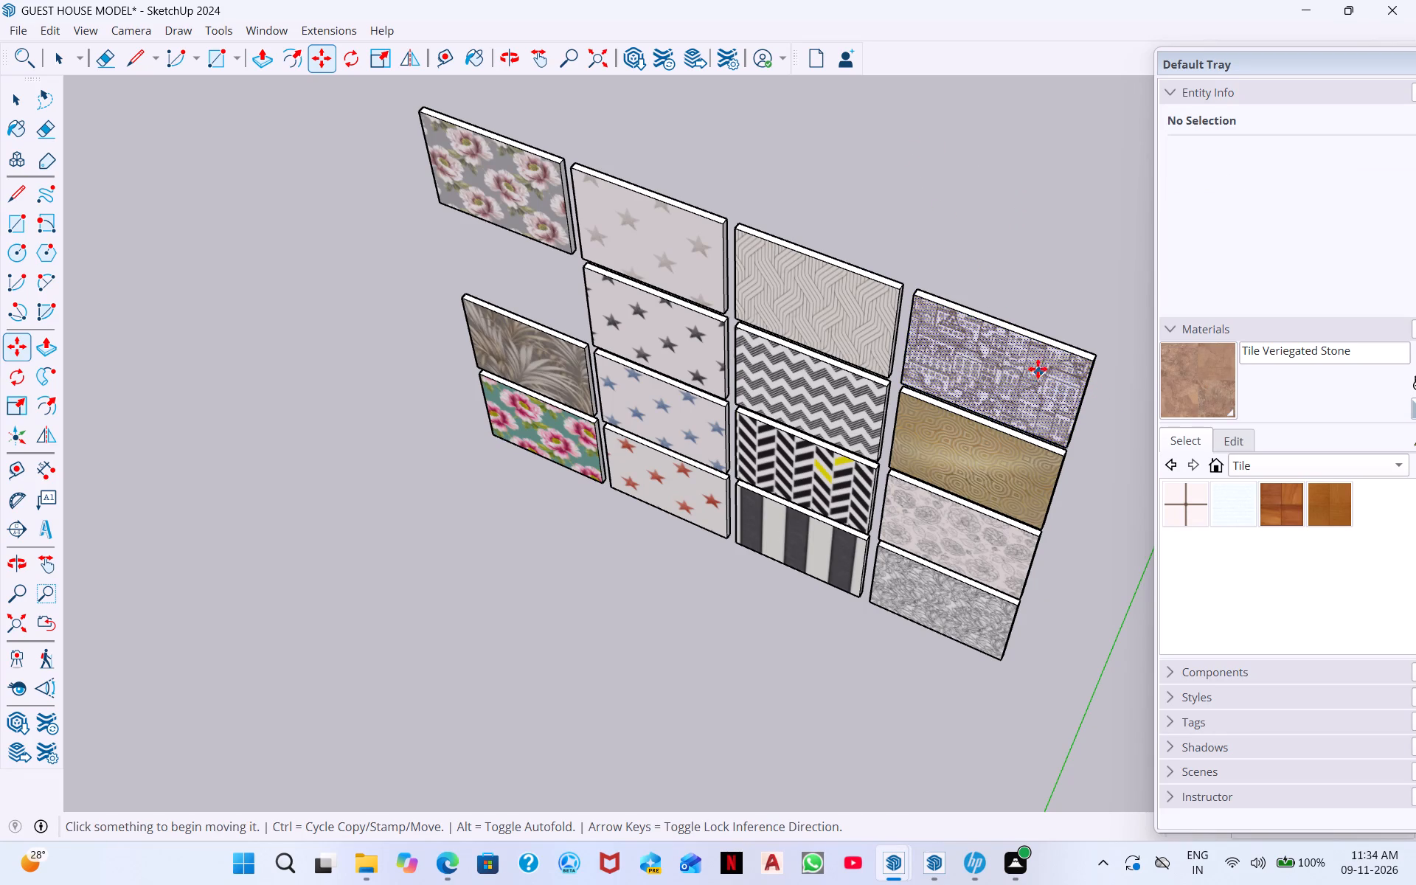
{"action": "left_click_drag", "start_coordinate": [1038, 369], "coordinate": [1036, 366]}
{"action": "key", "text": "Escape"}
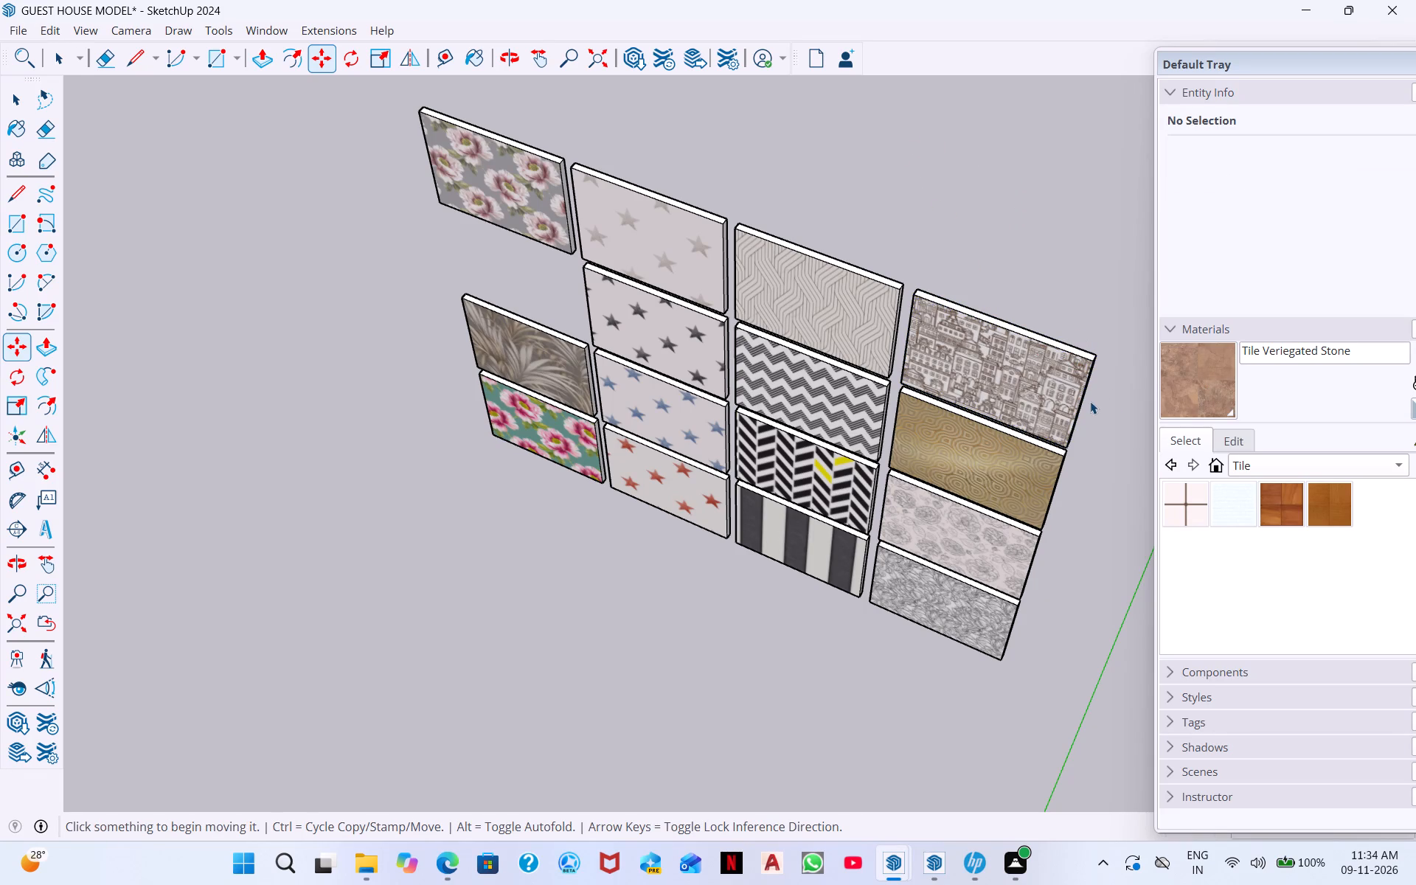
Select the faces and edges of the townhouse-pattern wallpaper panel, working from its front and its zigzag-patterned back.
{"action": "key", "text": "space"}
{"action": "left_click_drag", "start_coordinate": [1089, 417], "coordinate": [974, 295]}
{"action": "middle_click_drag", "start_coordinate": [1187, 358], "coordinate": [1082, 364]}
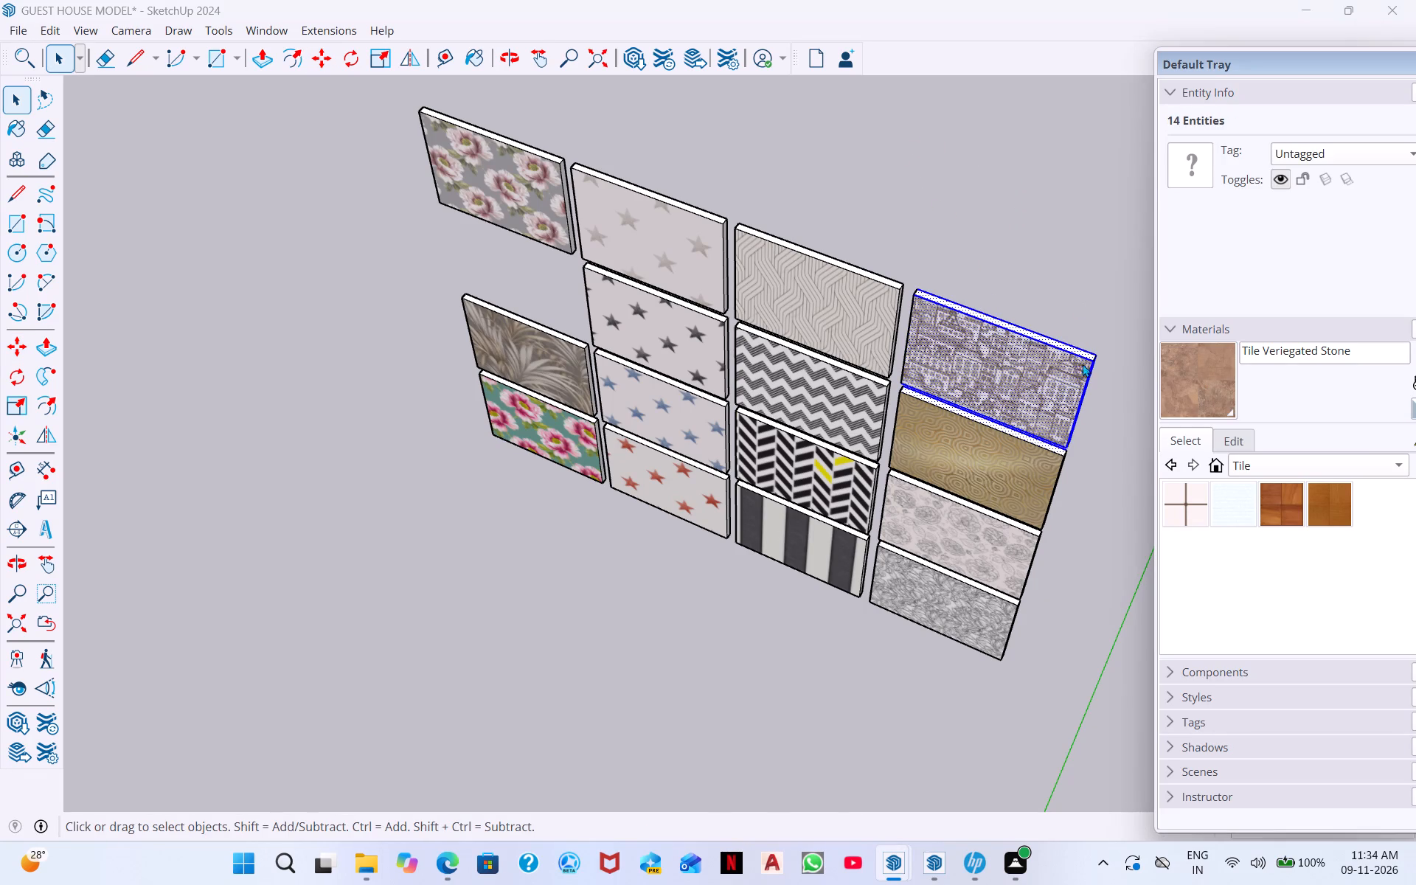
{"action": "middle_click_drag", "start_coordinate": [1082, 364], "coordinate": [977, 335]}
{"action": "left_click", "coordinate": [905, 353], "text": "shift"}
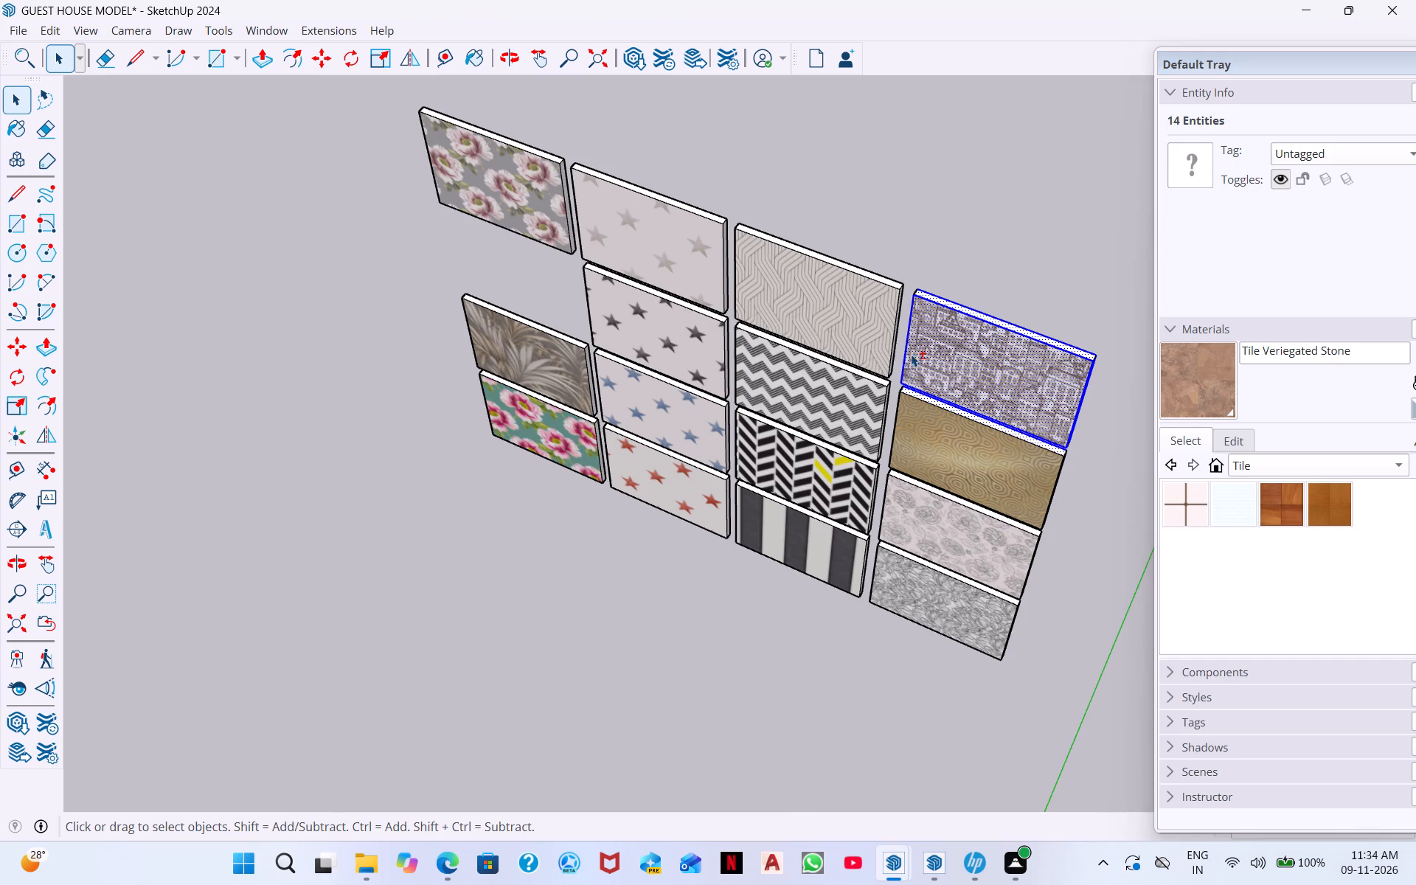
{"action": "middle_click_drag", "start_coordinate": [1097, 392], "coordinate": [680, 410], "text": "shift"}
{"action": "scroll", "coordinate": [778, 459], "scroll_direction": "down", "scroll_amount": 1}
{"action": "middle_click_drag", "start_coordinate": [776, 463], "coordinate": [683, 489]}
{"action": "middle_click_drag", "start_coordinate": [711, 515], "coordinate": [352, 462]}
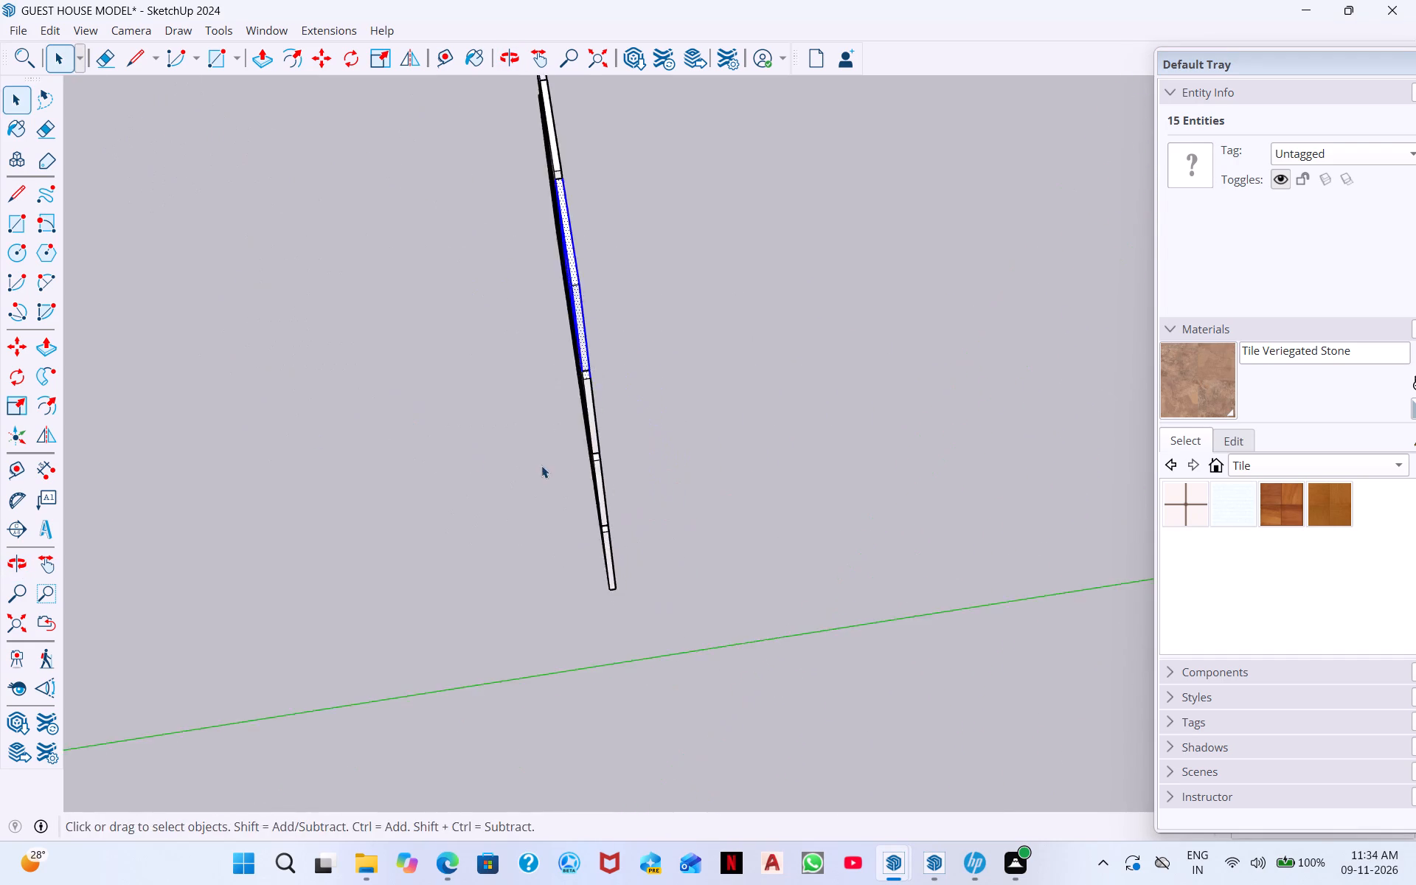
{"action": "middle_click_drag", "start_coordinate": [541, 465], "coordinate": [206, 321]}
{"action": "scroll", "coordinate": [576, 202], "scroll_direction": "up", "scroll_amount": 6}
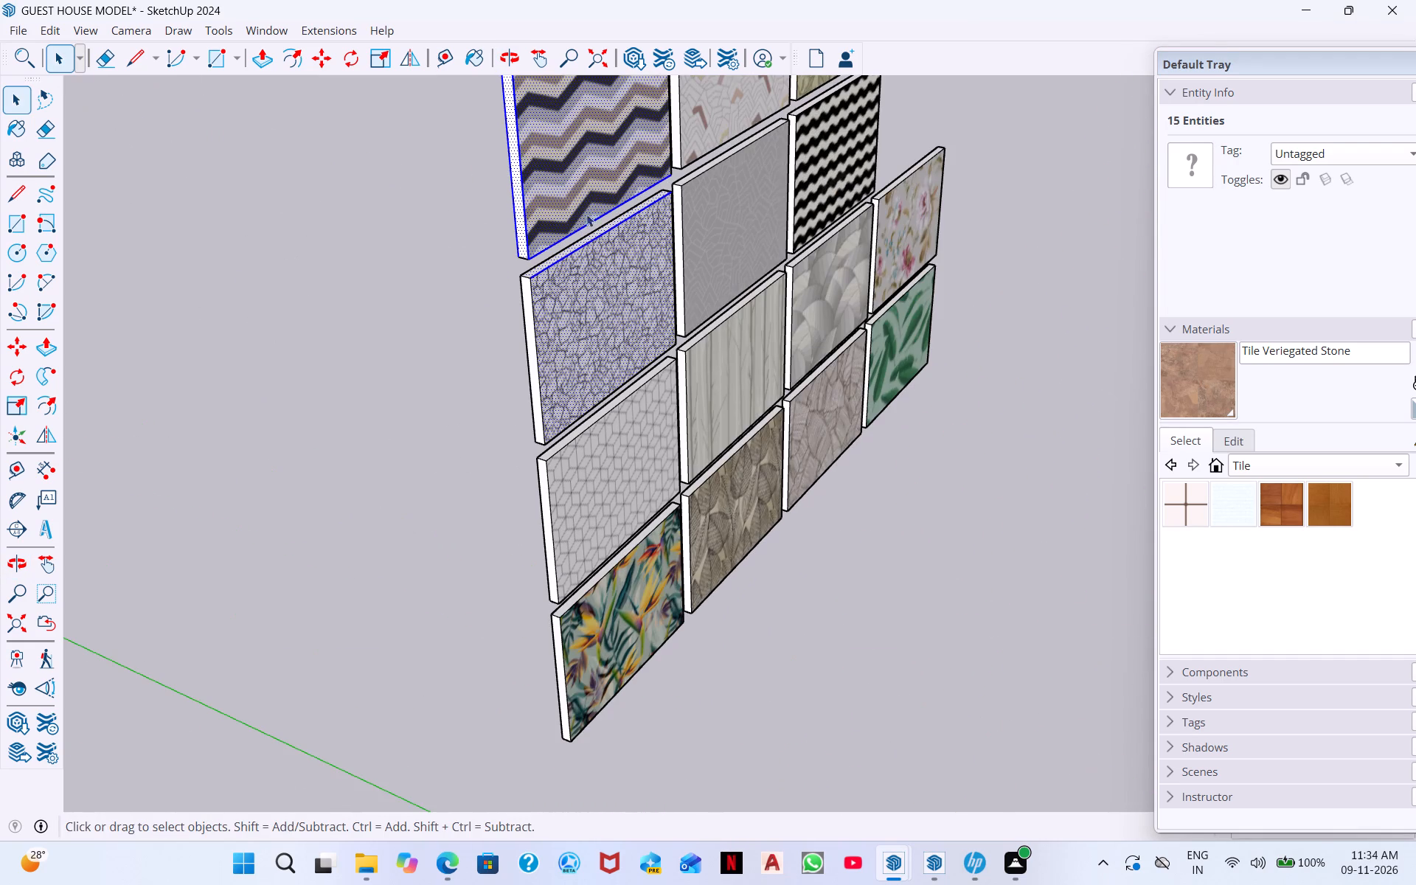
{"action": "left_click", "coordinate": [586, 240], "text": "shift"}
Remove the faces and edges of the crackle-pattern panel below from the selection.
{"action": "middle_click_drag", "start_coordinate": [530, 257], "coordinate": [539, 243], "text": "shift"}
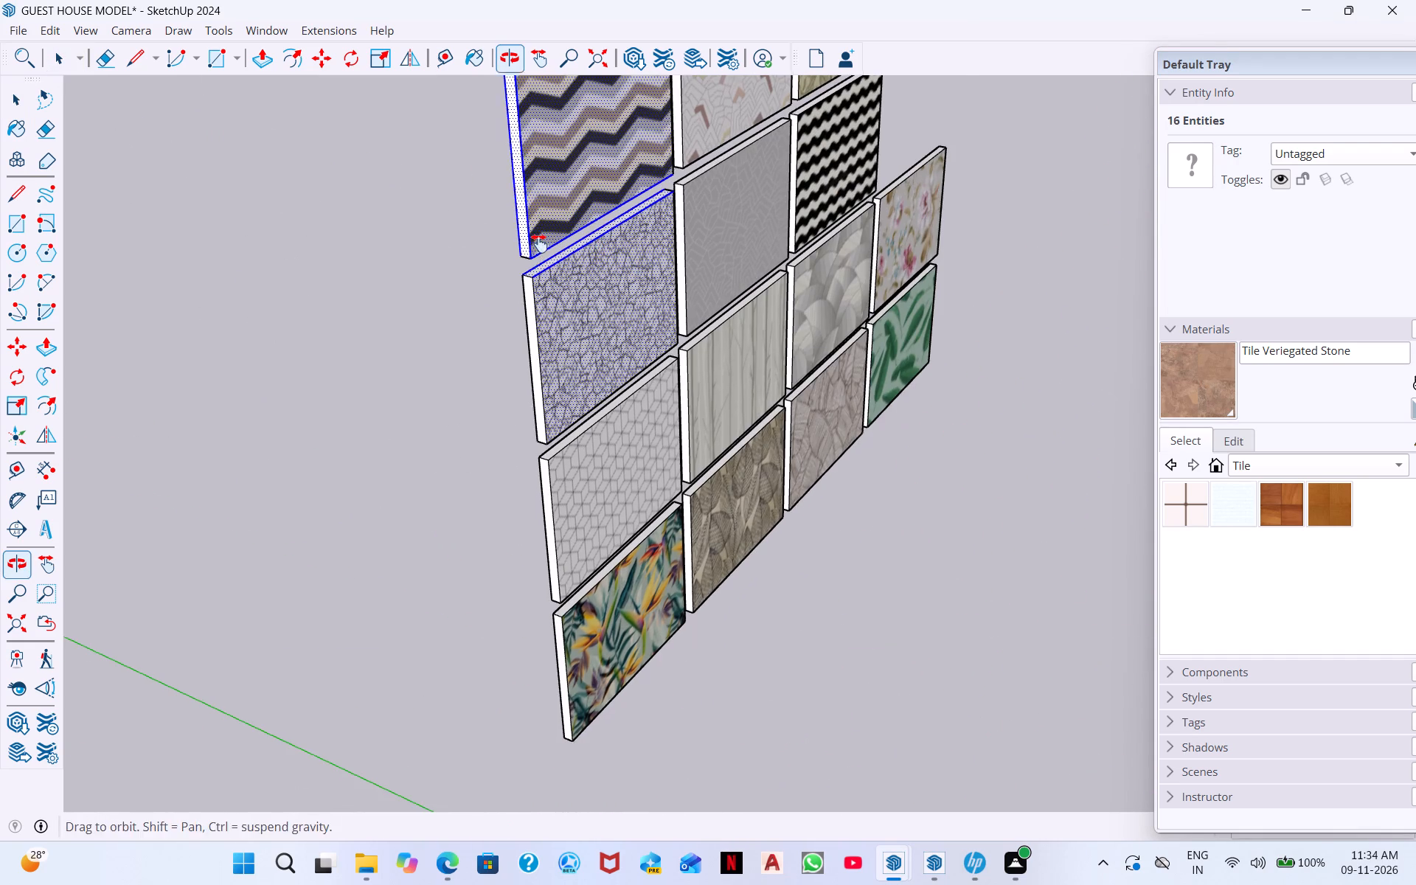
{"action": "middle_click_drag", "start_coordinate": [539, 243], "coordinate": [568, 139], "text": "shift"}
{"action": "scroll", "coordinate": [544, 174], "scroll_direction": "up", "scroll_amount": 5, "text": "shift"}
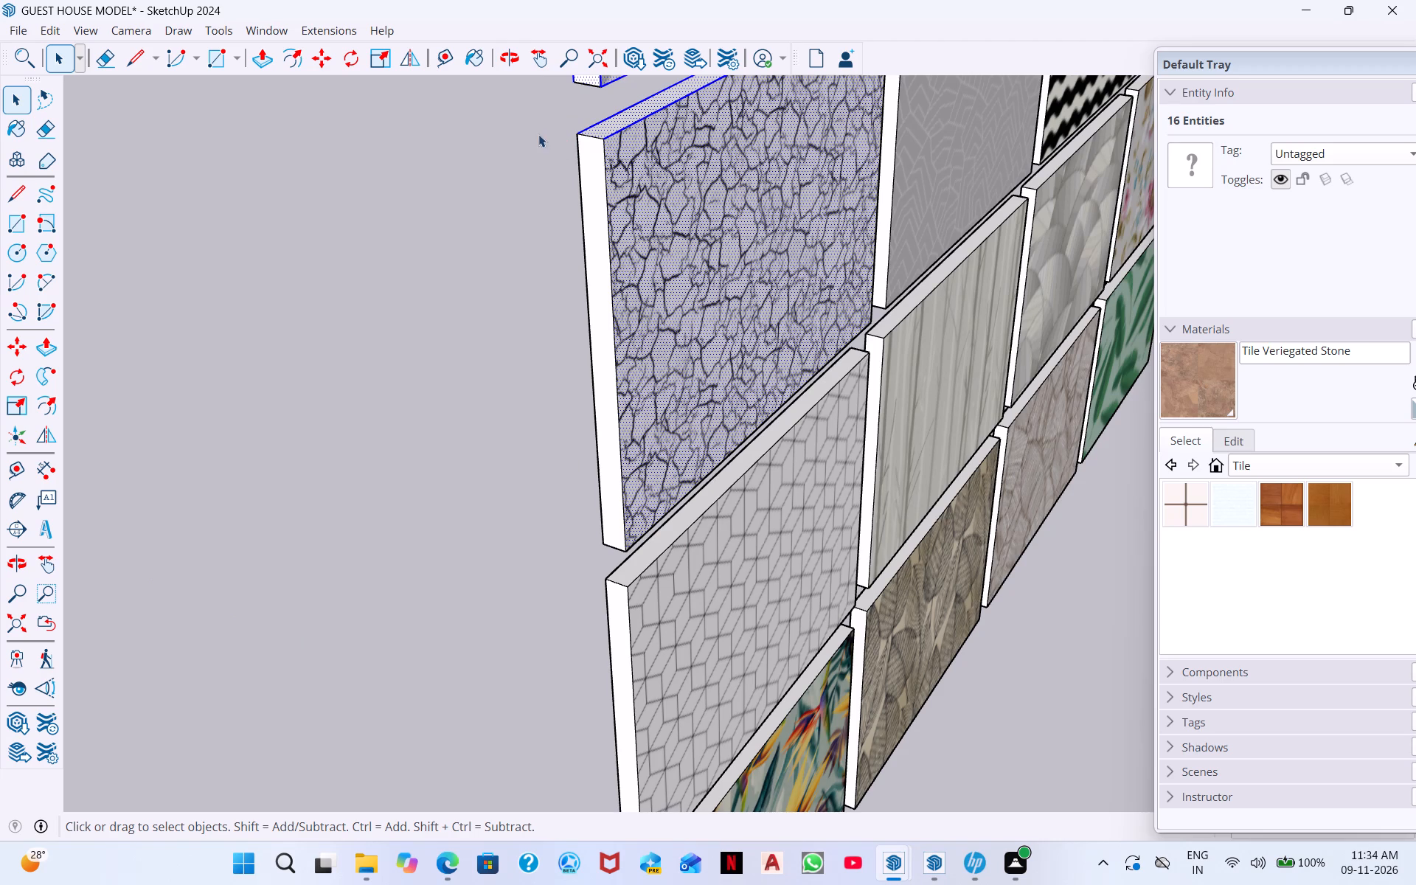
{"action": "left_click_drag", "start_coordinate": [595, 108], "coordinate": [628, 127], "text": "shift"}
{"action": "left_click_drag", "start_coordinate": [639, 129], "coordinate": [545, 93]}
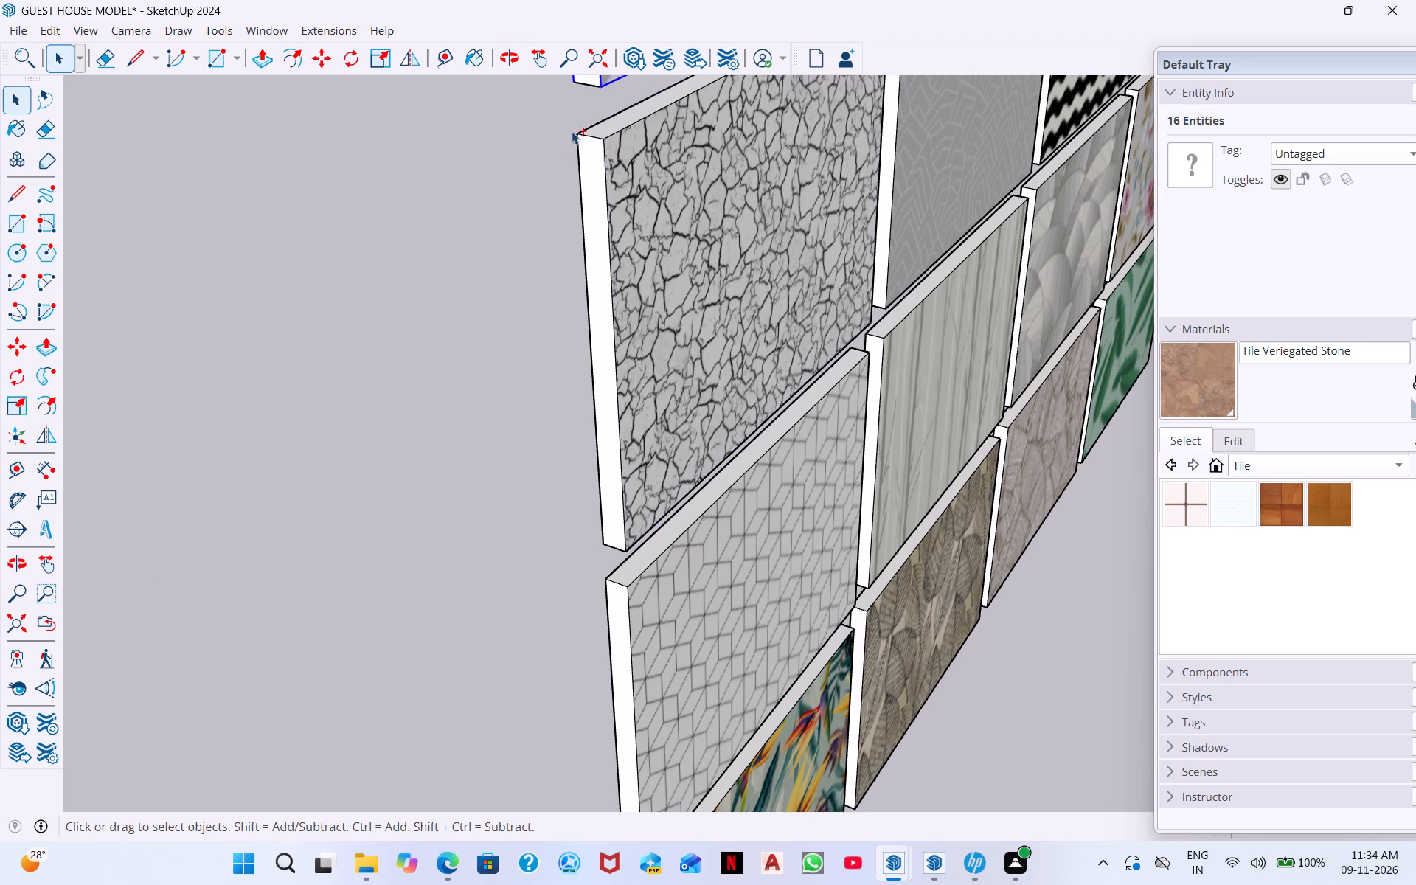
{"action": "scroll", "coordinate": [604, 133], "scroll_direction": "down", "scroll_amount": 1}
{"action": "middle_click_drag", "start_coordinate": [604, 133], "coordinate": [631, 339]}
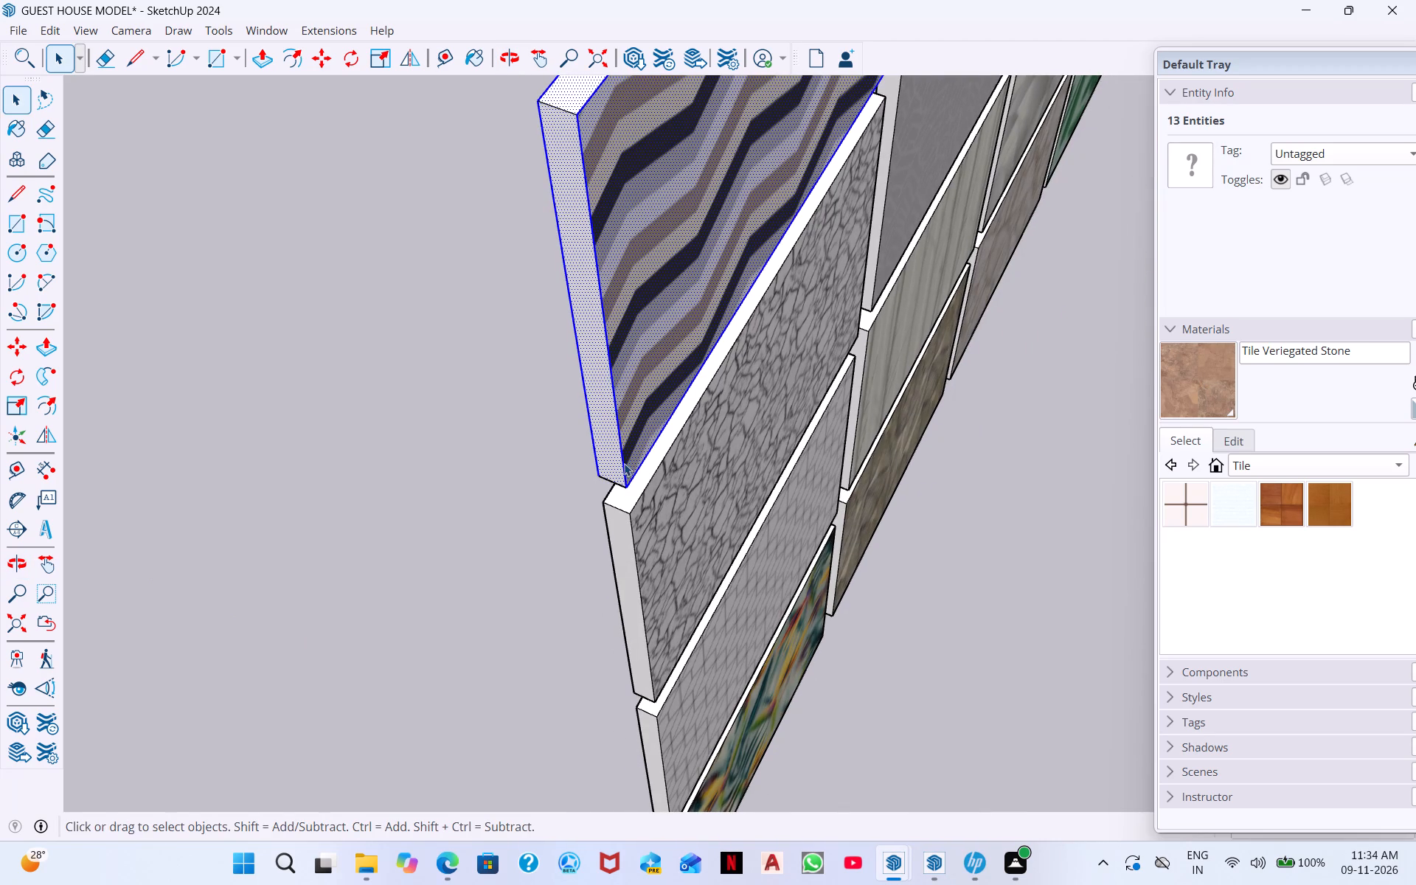
Restart the panel selection with the zigzag-backed panel's end face, top face and their surrounding edges.
{"action": "left_click", "coordinate": [607, 480]}
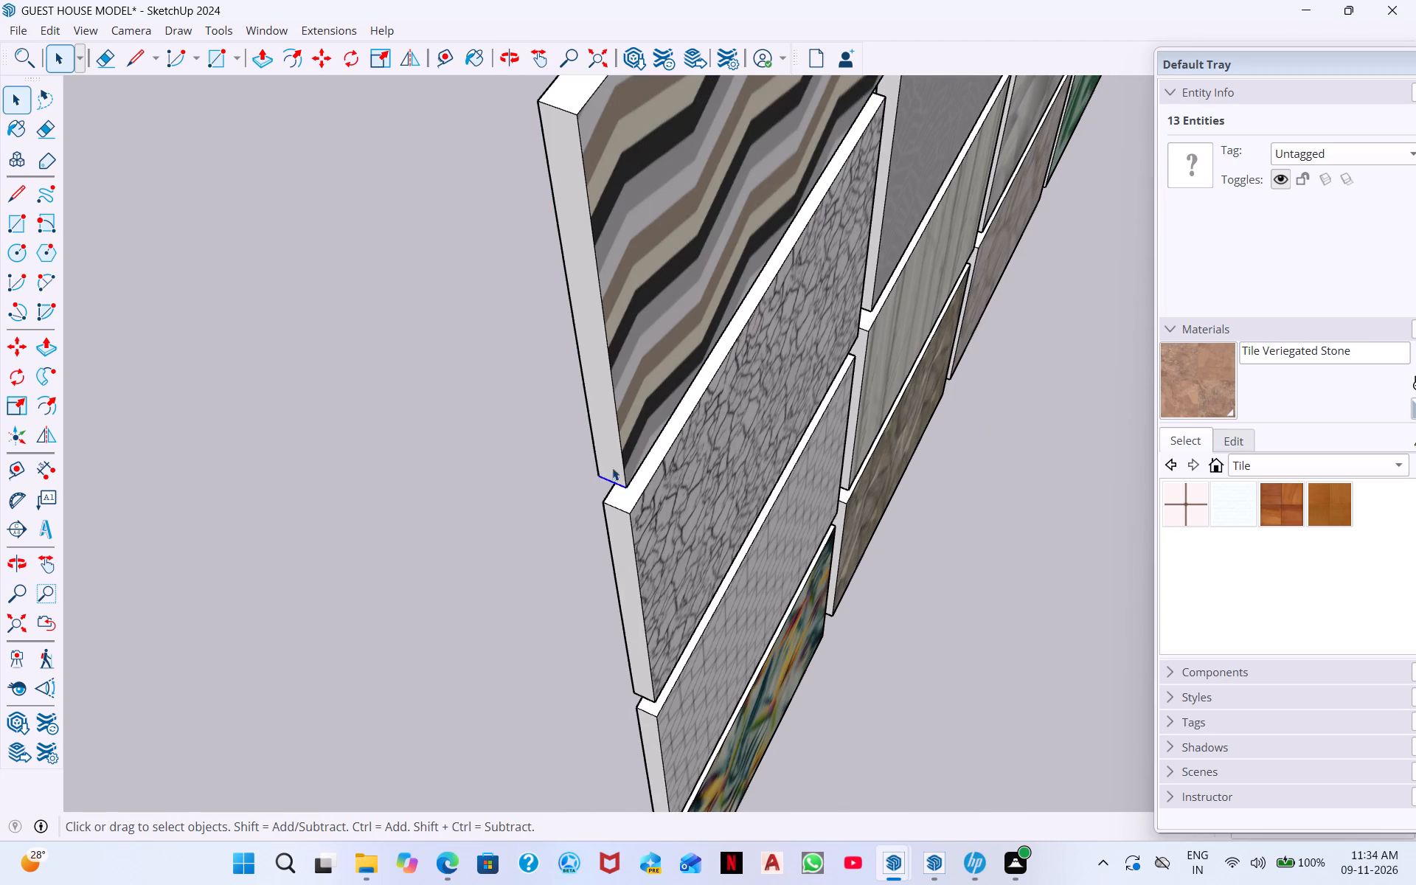
{"action": "left_click_drag", "start_coordinate": [628, 437], "coordinate": [541, 370], "text": "shift"}
{"action": "middle_click_drag", "start_coordinate": [594, 276], "coordinate": [428, 538], "text": "shift"}
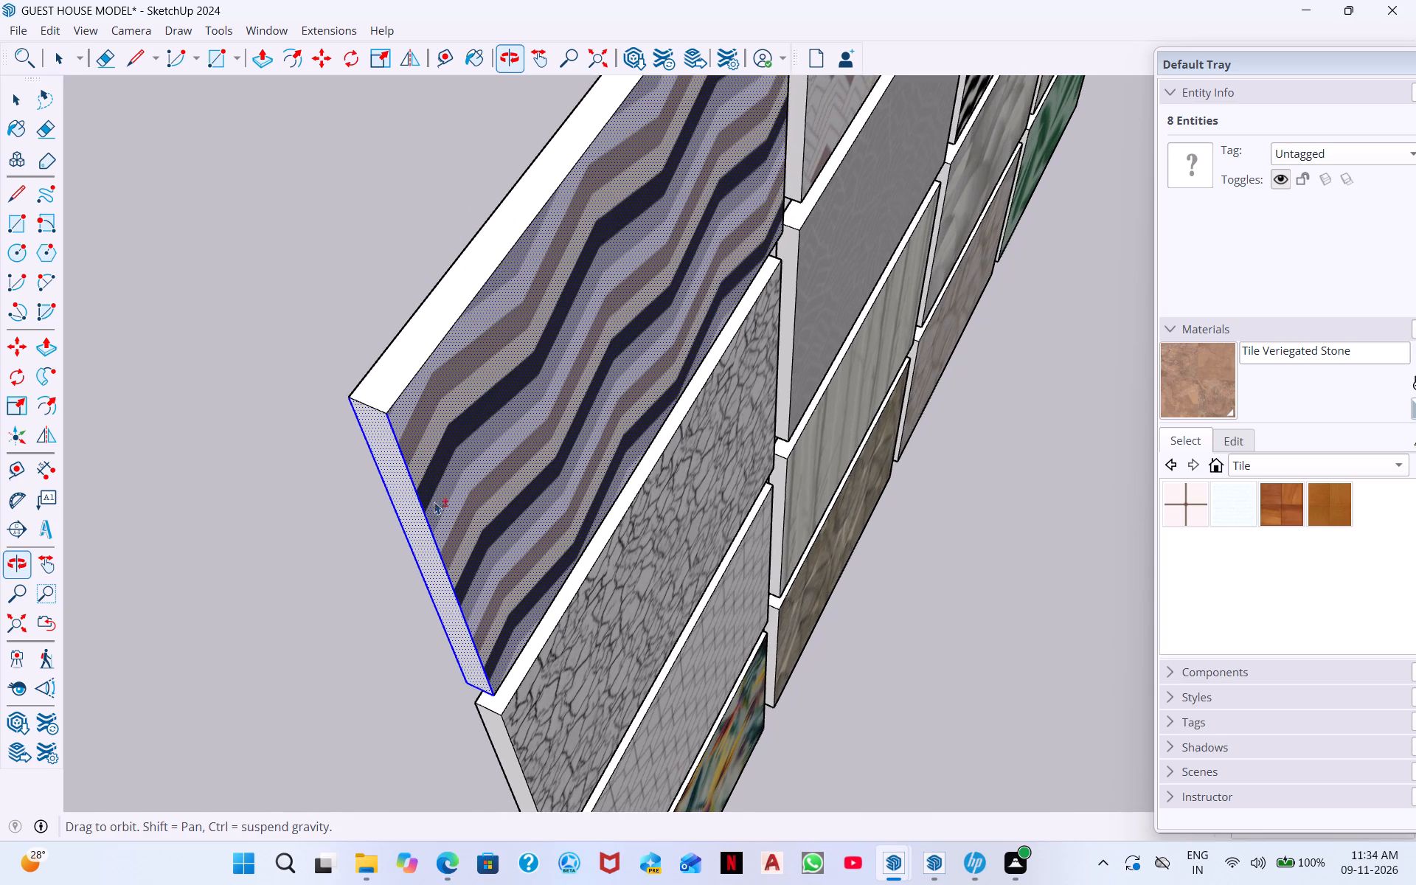
{"action": "left_click_drag", "start_coordinate": [476, 319], "coordinate": [368, 285], "text": "shift"}
{"action": "middle_click_drag", "start_coordinate": [604, 269], "coordinate": [426, 321], "text": "shift"}
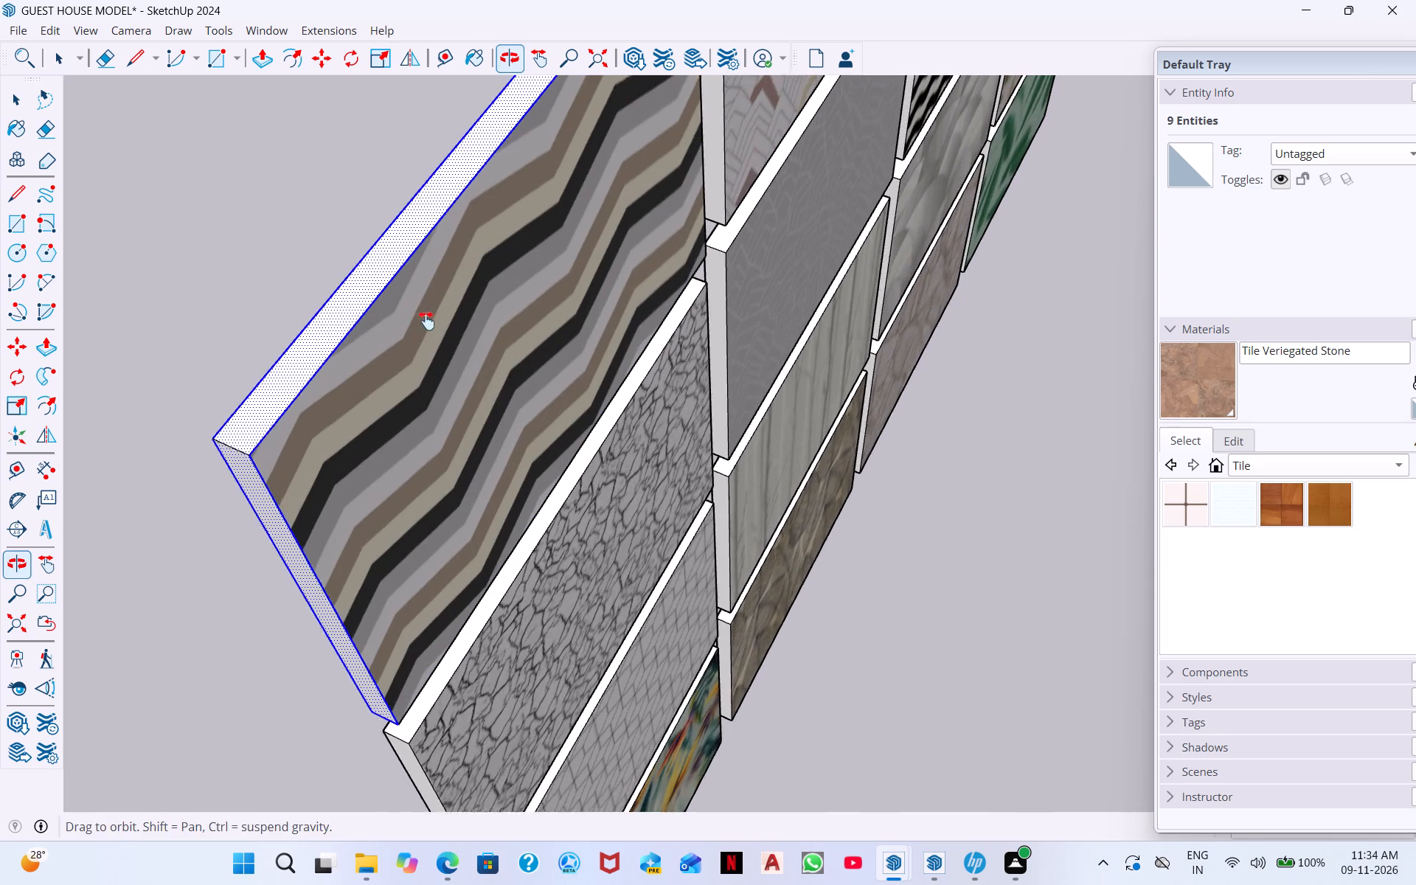
{"action": "middle_click_drag", "start_coordinate": [426, 321], "coordinate": [320, 383], "text": "shift"}
{"action": "middle_click_drag", "start_coordinate": [489, 290], "coordinate": [928, 325], "text": "shift"}
{"action": "middle_click_drag", "start_coordinate": [777, 347], "coordinate": [895, 376], "text": "shift"}
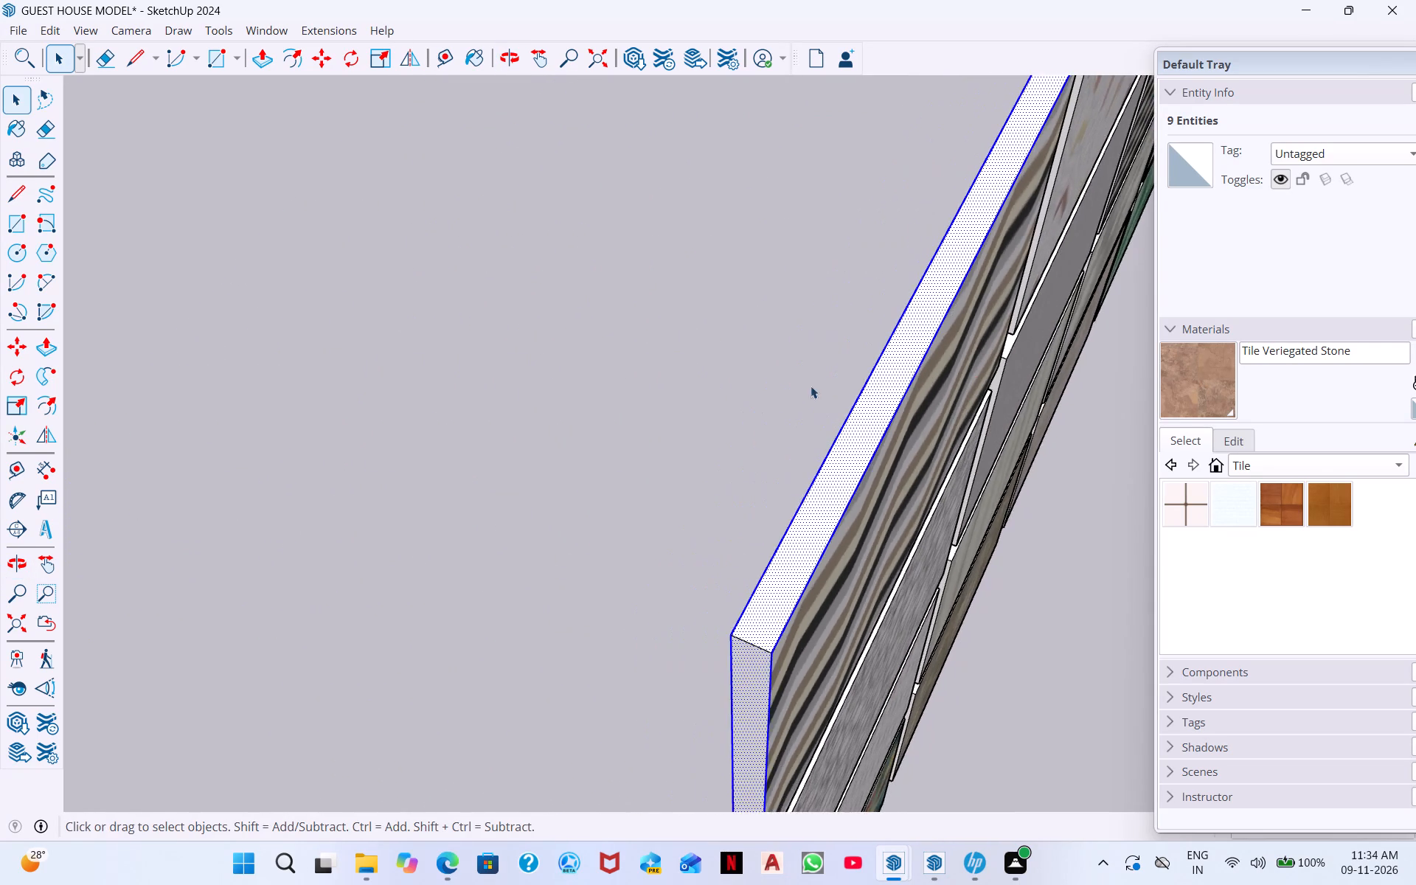
Add the townhouse-pattern panel's front face, its other end face and that end's edges to the selection.
{"action": "scroll", "coordinate": [796, 401], "scroll_direction": "down", "scroll_amount": 6}
{"action": "middle_click_drag", "start_coordinate": [791, 464], "coordinate": [1310, 385]}
{"action": "middle_click_drag", "start_coordinate": [976, 314], "coordinate": [1197, 354]}
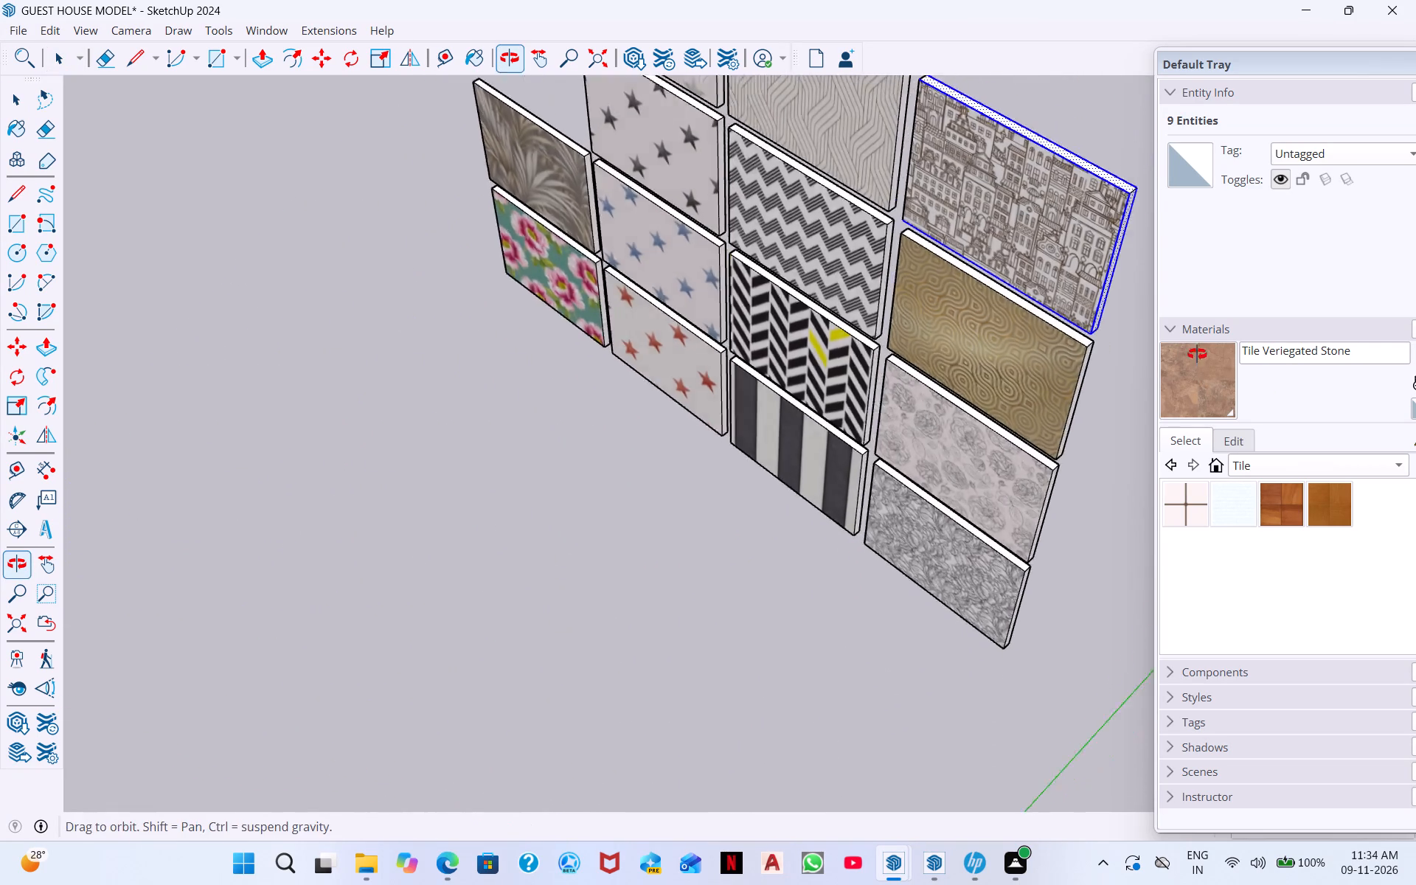
{"action": "middle_click_drag", "start_coordinate": [1197, 354], "coordinate": [1415, 306]}
{"action": "middle_click_drag", "start_coordinate": [888, 157], "coordinate": [870, 0]}
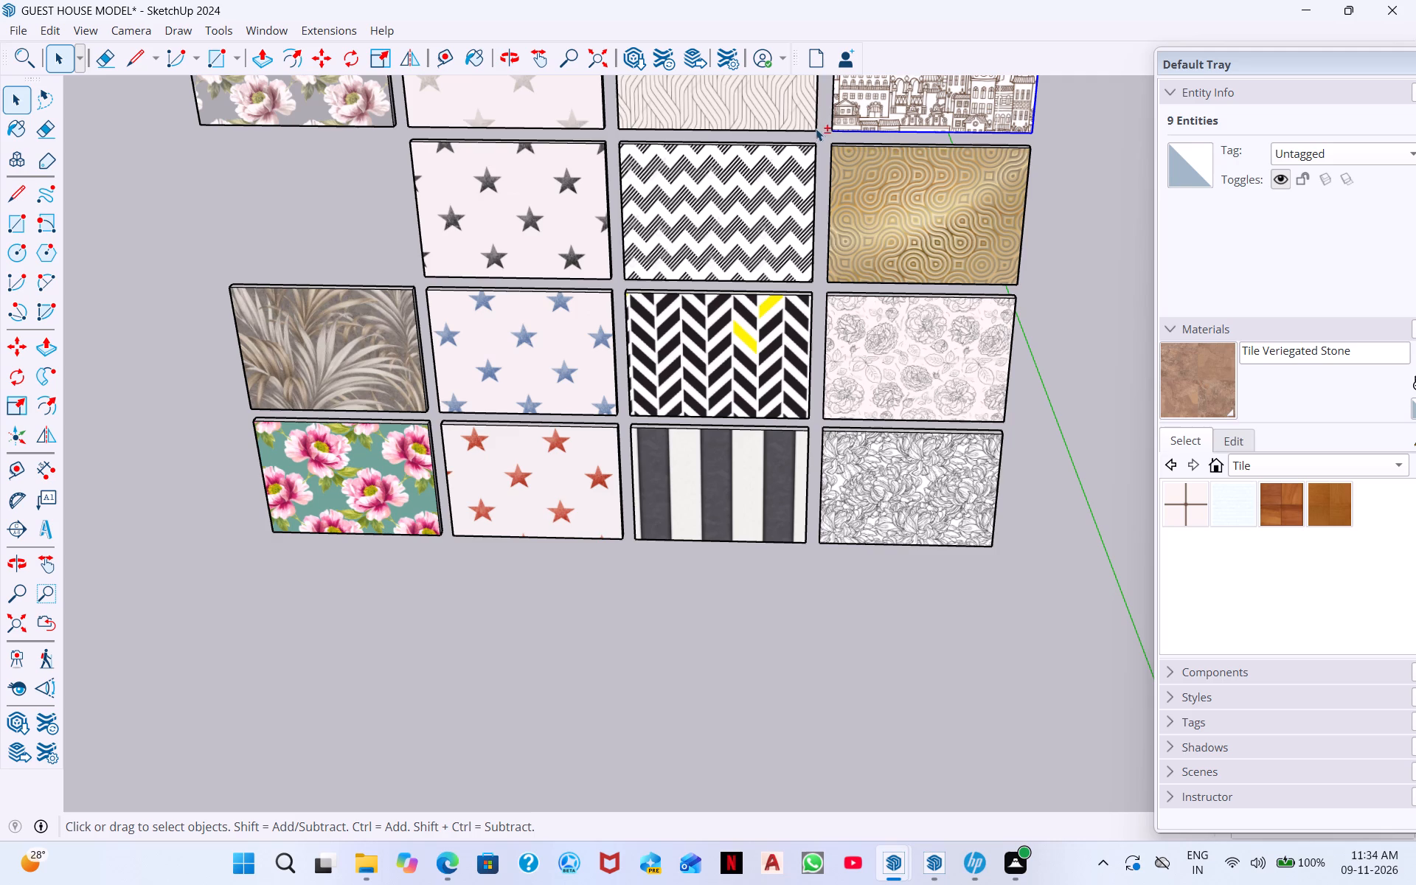
{"action": "left_click", "coordinate": [830, 114], "text": "shift"}
{"action": "scroll", "coordinate": [926, 123], "scroll_direction": "down", "scroll_amount": 8}
{"action": "scroll", "coordinate": [831, 102], "scroll_direction": "up", "scroll_amount": 6}
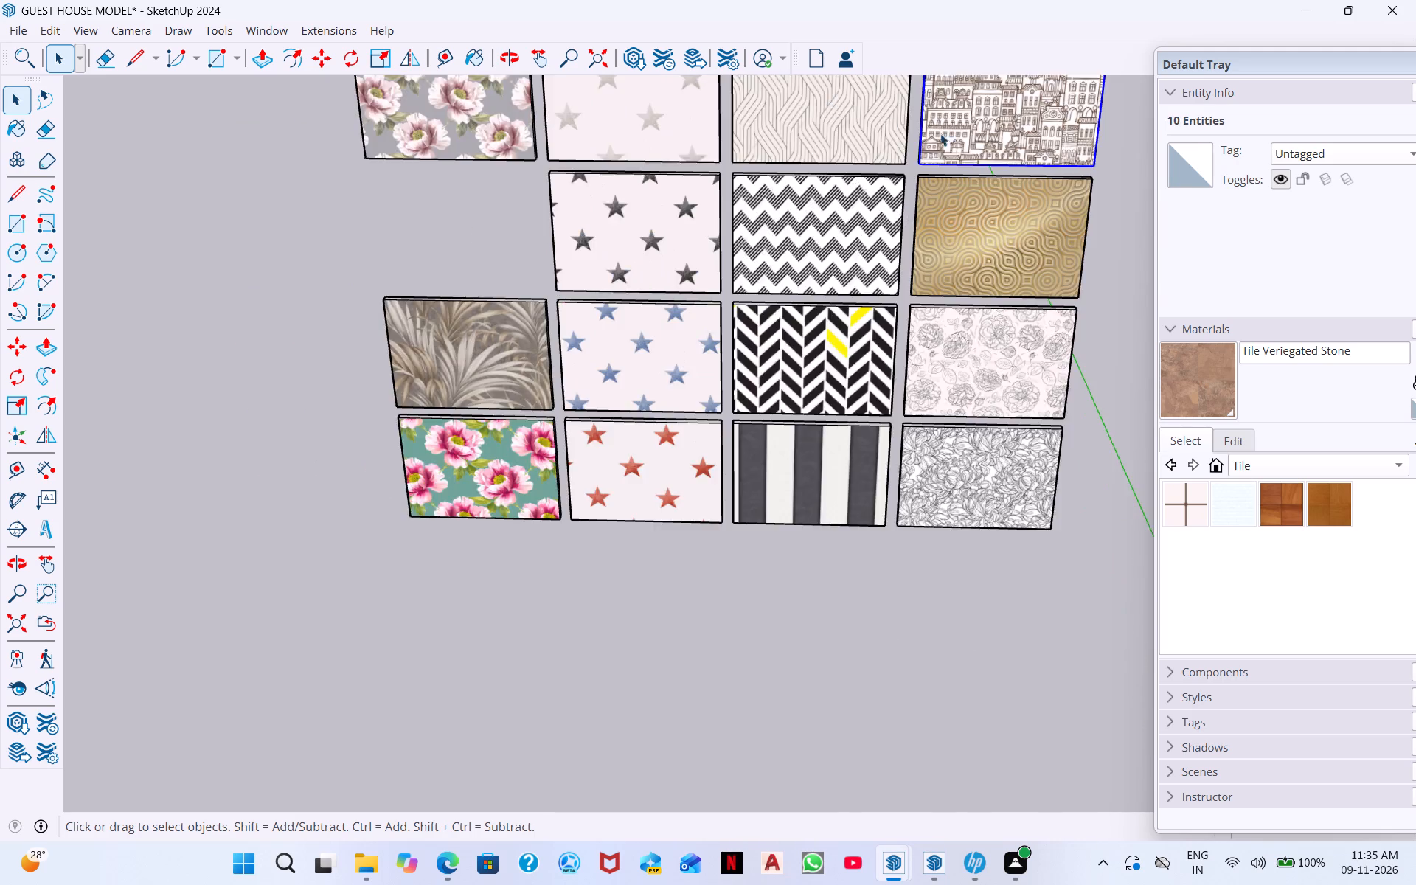
{"action": "scroll", "coordinate": [985, 145], "scroll_direction": "up", "scroll_amount": 11}
{"action": "middle_click_drag", "start_coordinate": [881, 150], "coordinate": [1103, 205]}
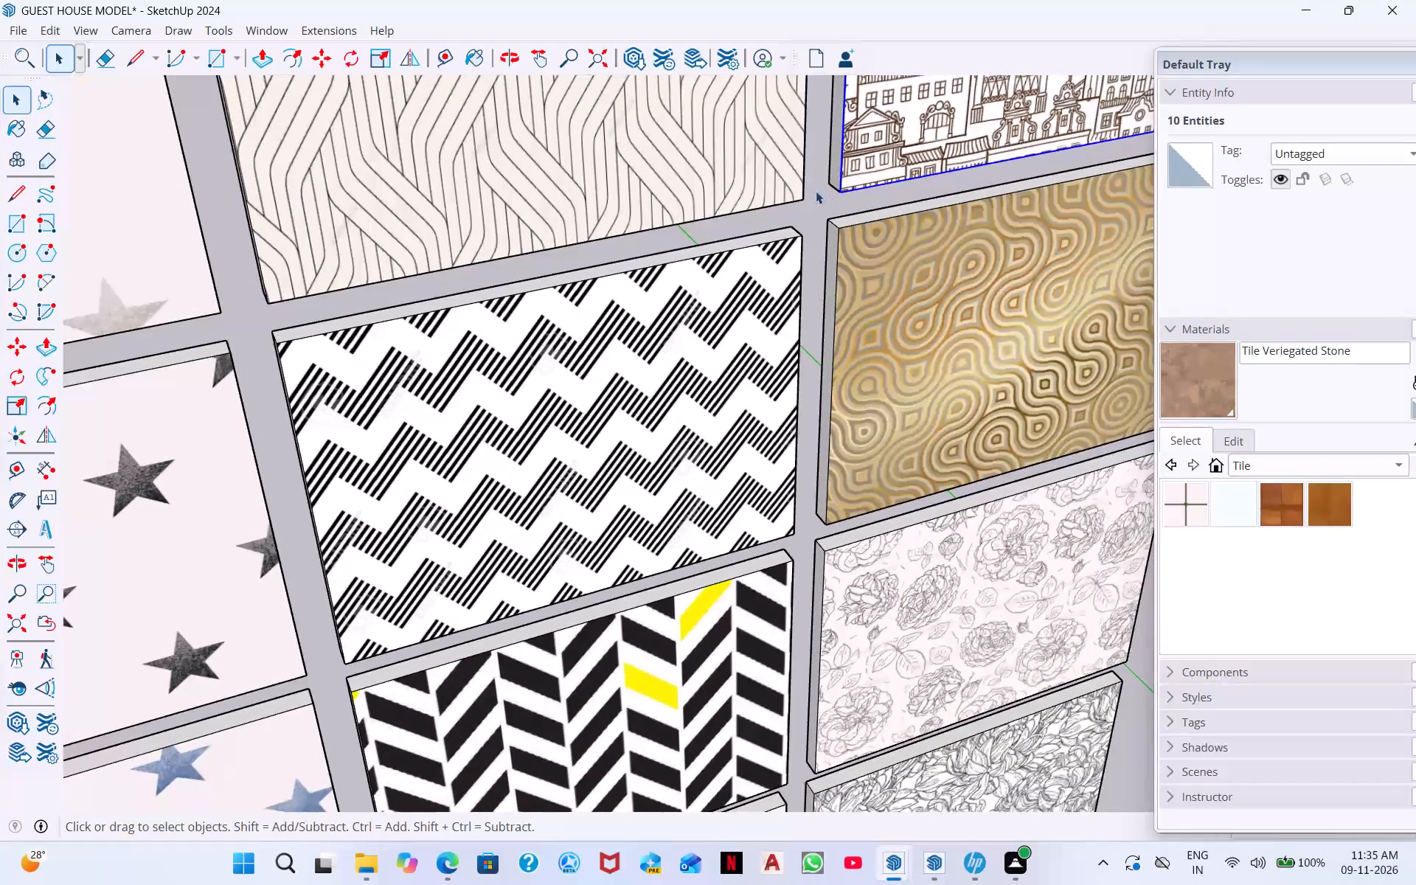
{"action": "left_click", "coordinate": [829, 167], "text": "shift"}
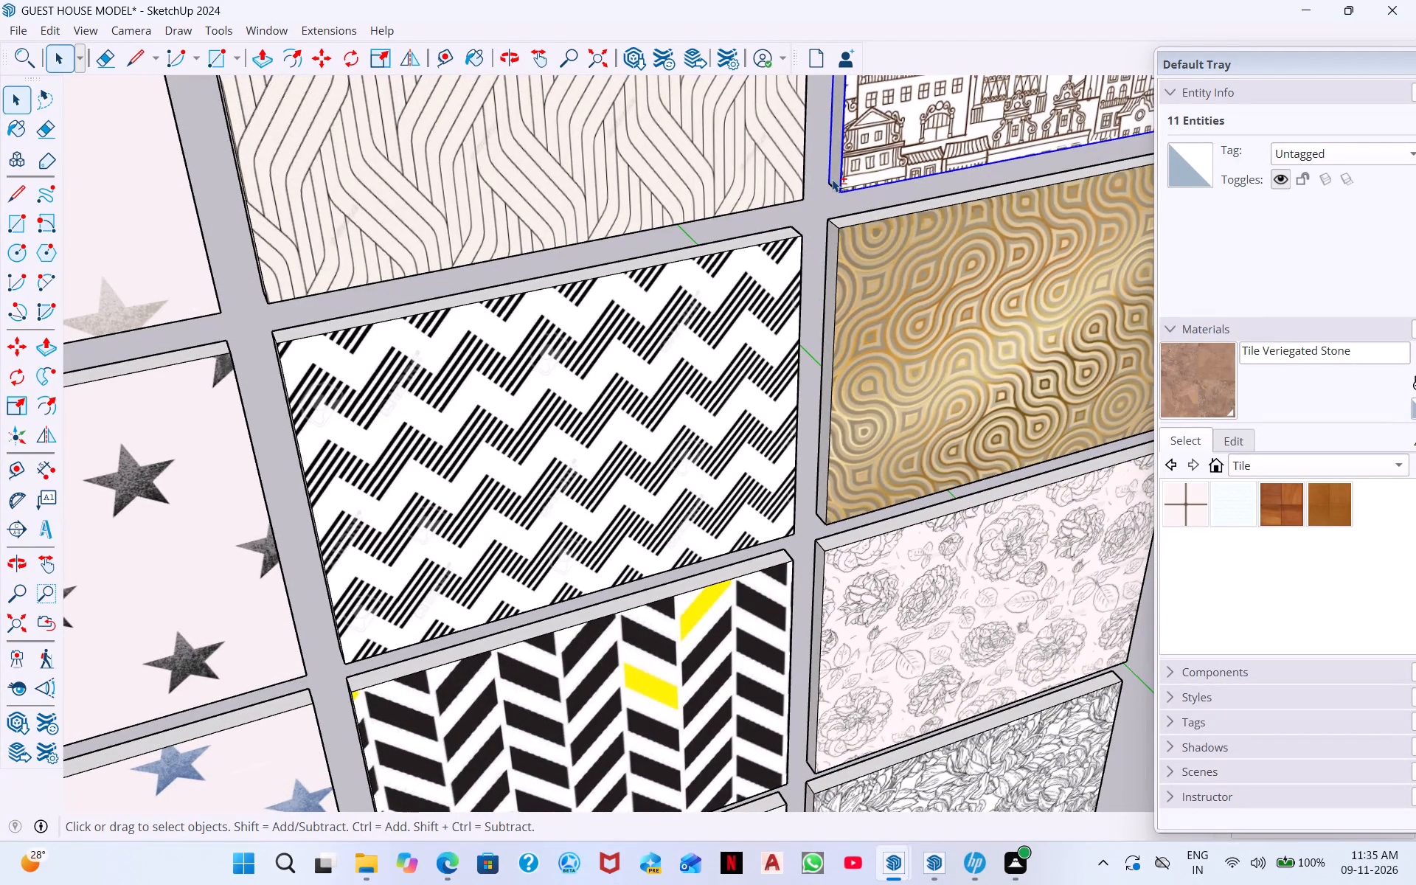
{"action": "left_click", "coordinate": [832, 179], "text": "shift"}
{"action": "left_click", "coordinate": [833, 186], "text": "shift"}
{"action": "middle_click_drag", "start_coordinate": [864, 170], "coordinate": [861, 153], "text": "shift"}
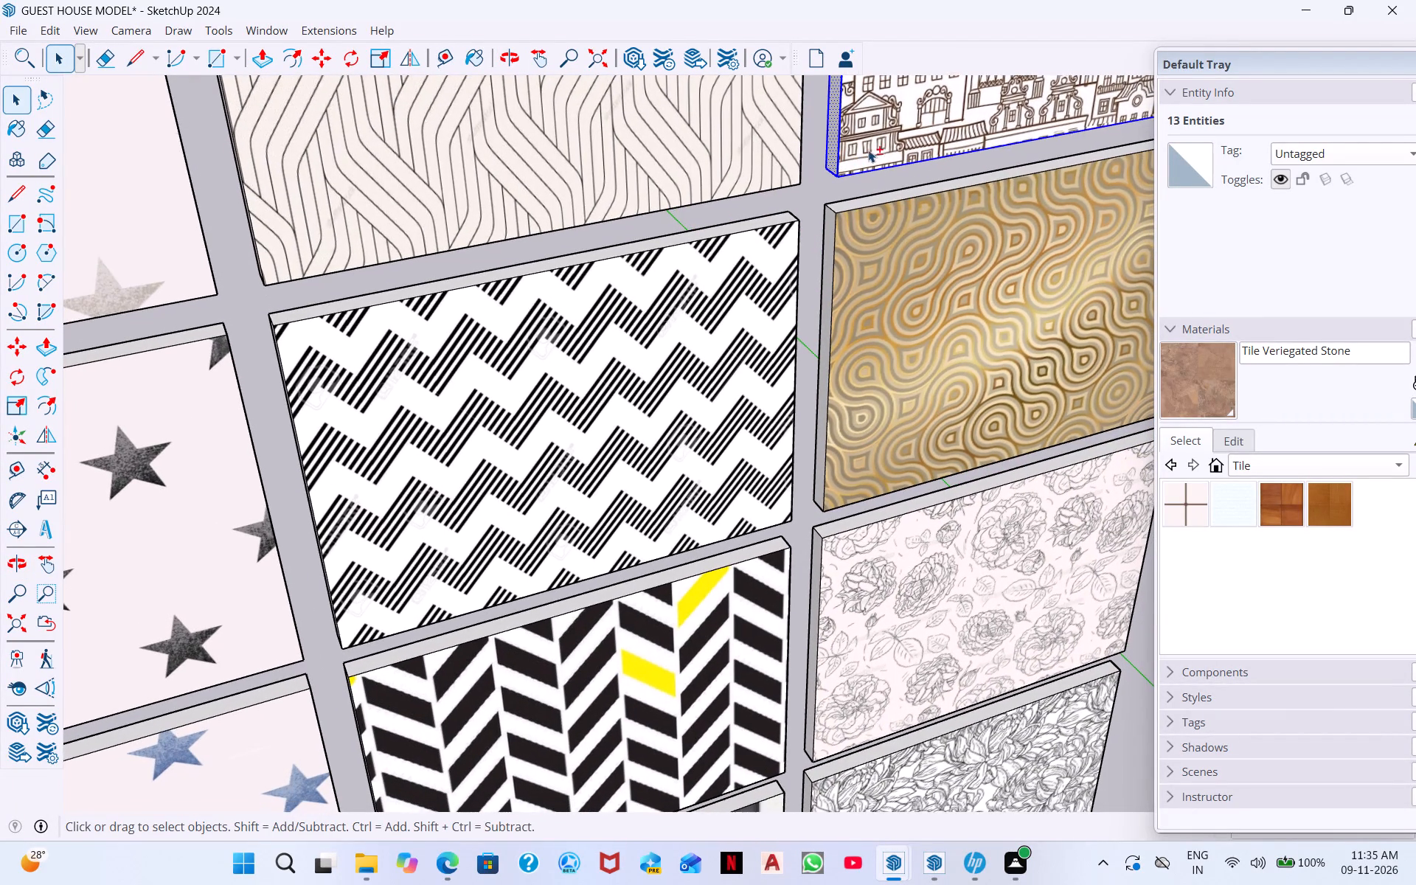
{"action": "left_click", "coordinate": [882, 148], "text": "shift"}
Add the same panel's zigzag-patterned back face and its lower back edge to the selection.
{"action": "middle_click_drag", "start_coordinate": [962, 140], "coordinate": [503, 209], "text": "shift"}
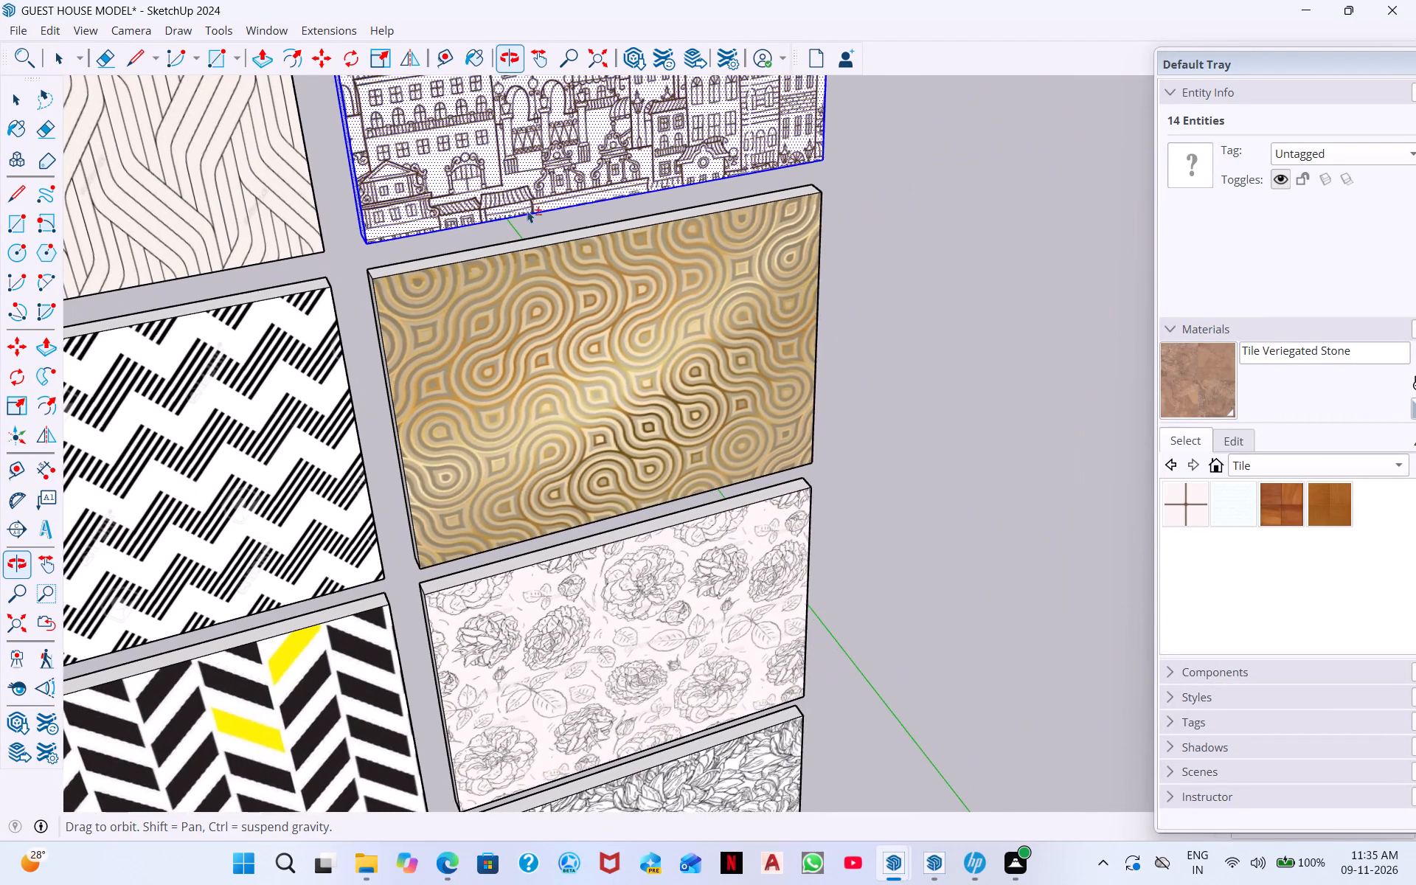
{"action": "middle_click_drag", "start_coordinate": [752, 181], "coordinate": [710, 140]}
{"action": "middle_click_drag", "start_coordinate": [825, 224], "coordinate": [346, 398]}
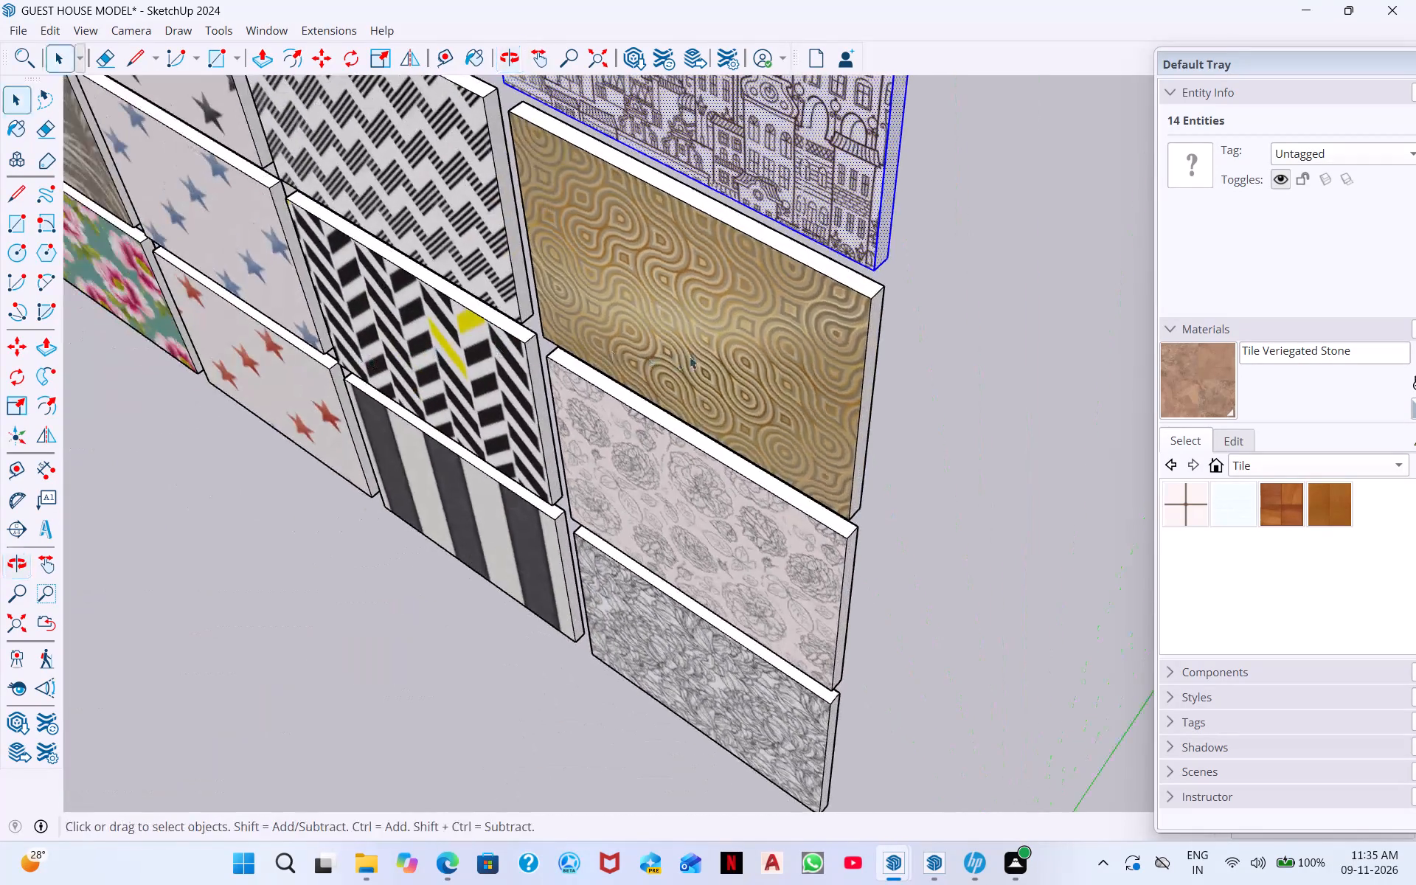
{"action": "middle_click_drag", "start_coordinate": [717, 358], "coordinate": [282, 285]}
{"action": "middle_click_drag", "start_coordinate": [483, 271], "coordinate": [305, 345]}
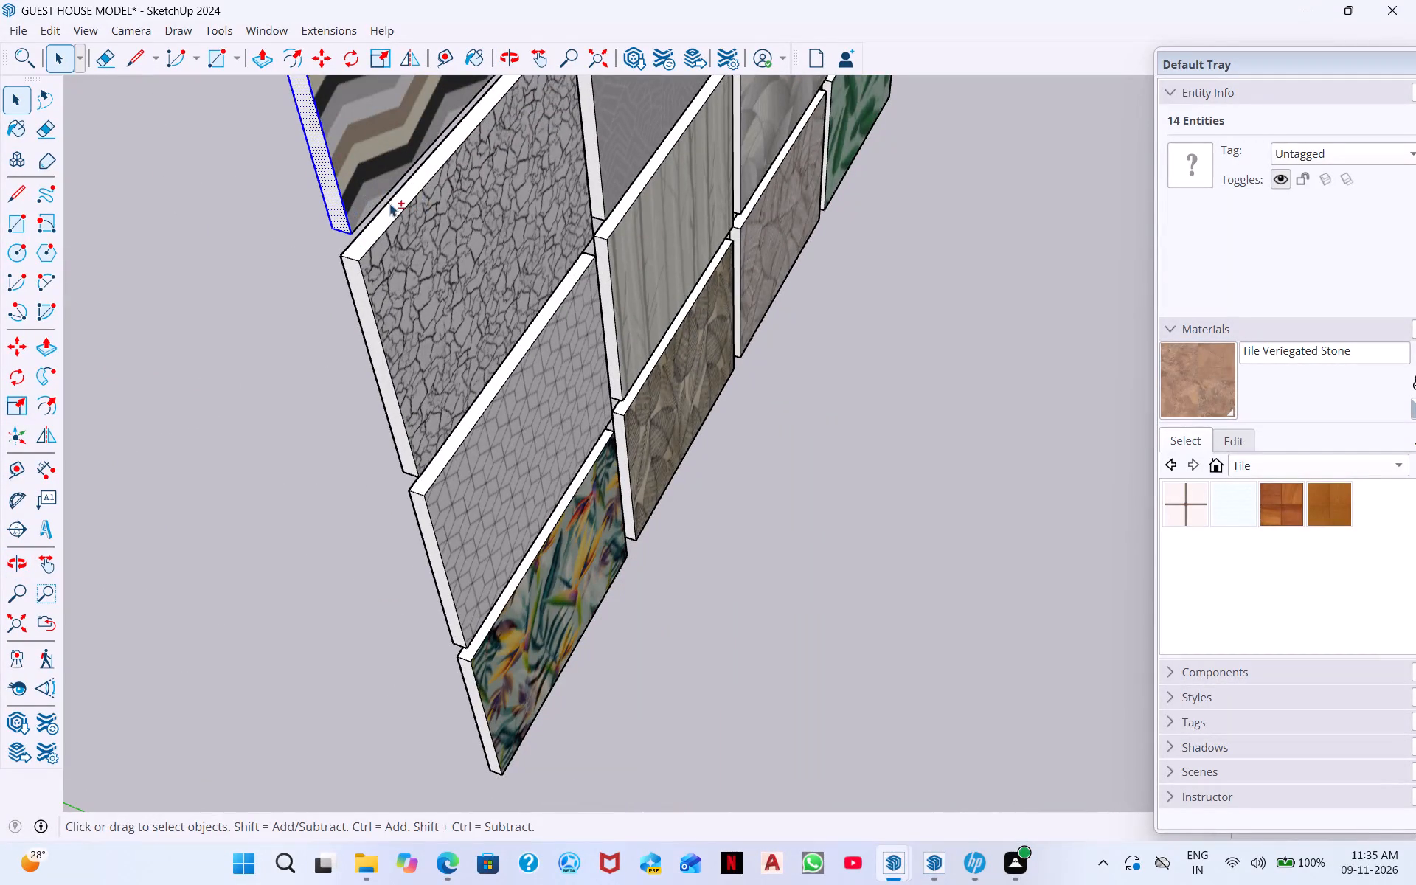
{"action": "left_click", "coordinate": [374, 203], "text": "shift"}
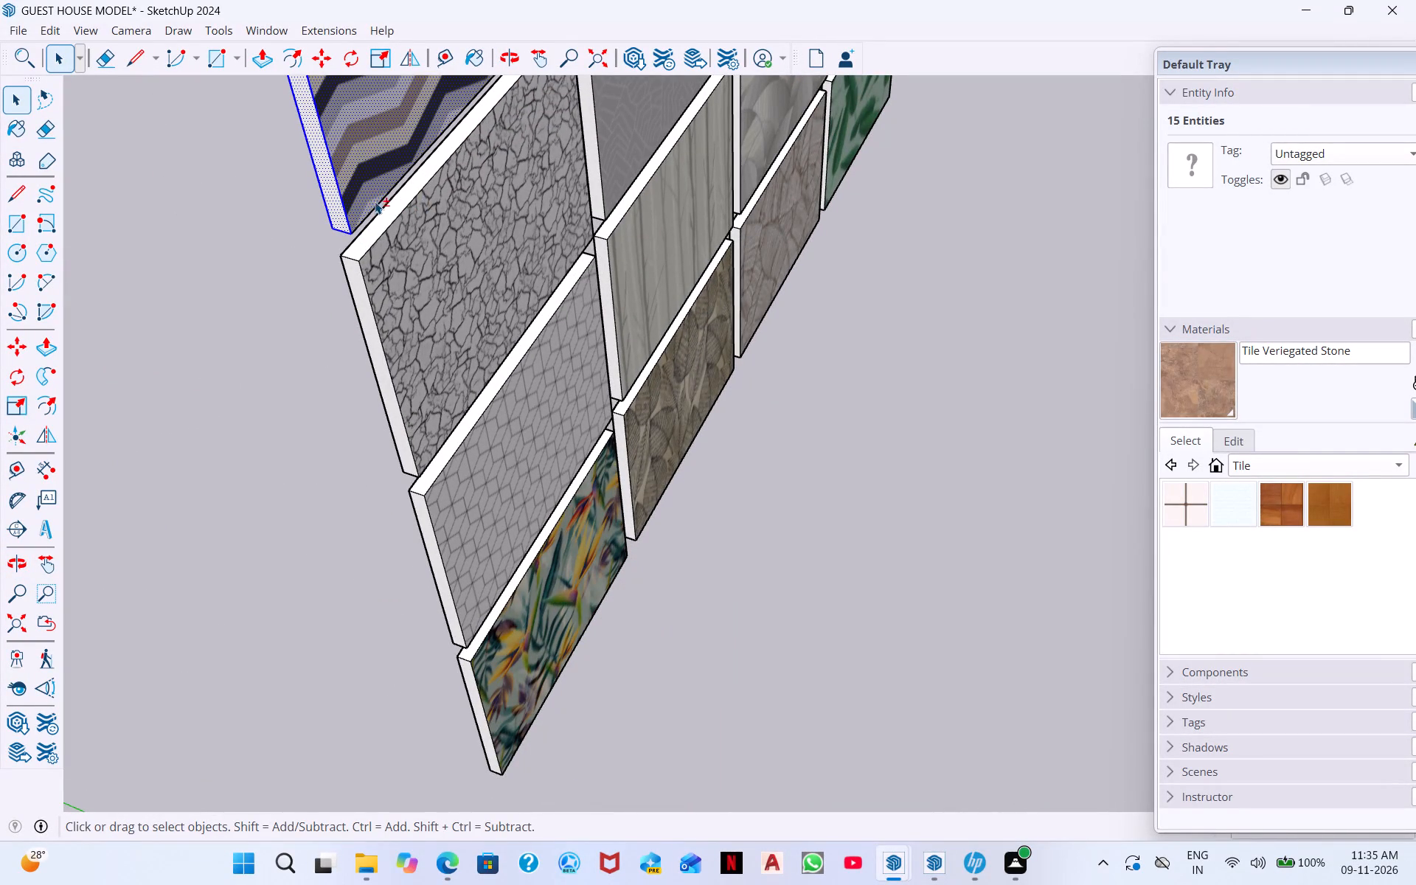
{"action": "left_click", "coordinate": [375, 206], "text": "shift"}
Add the two short corner edges at the ends of the panel's top face to complete the selection.
{"action": "scroll", "coordinate": [379, 195], "scroll_direction": "down", "scroll_amount": 11, "text": "shift"}
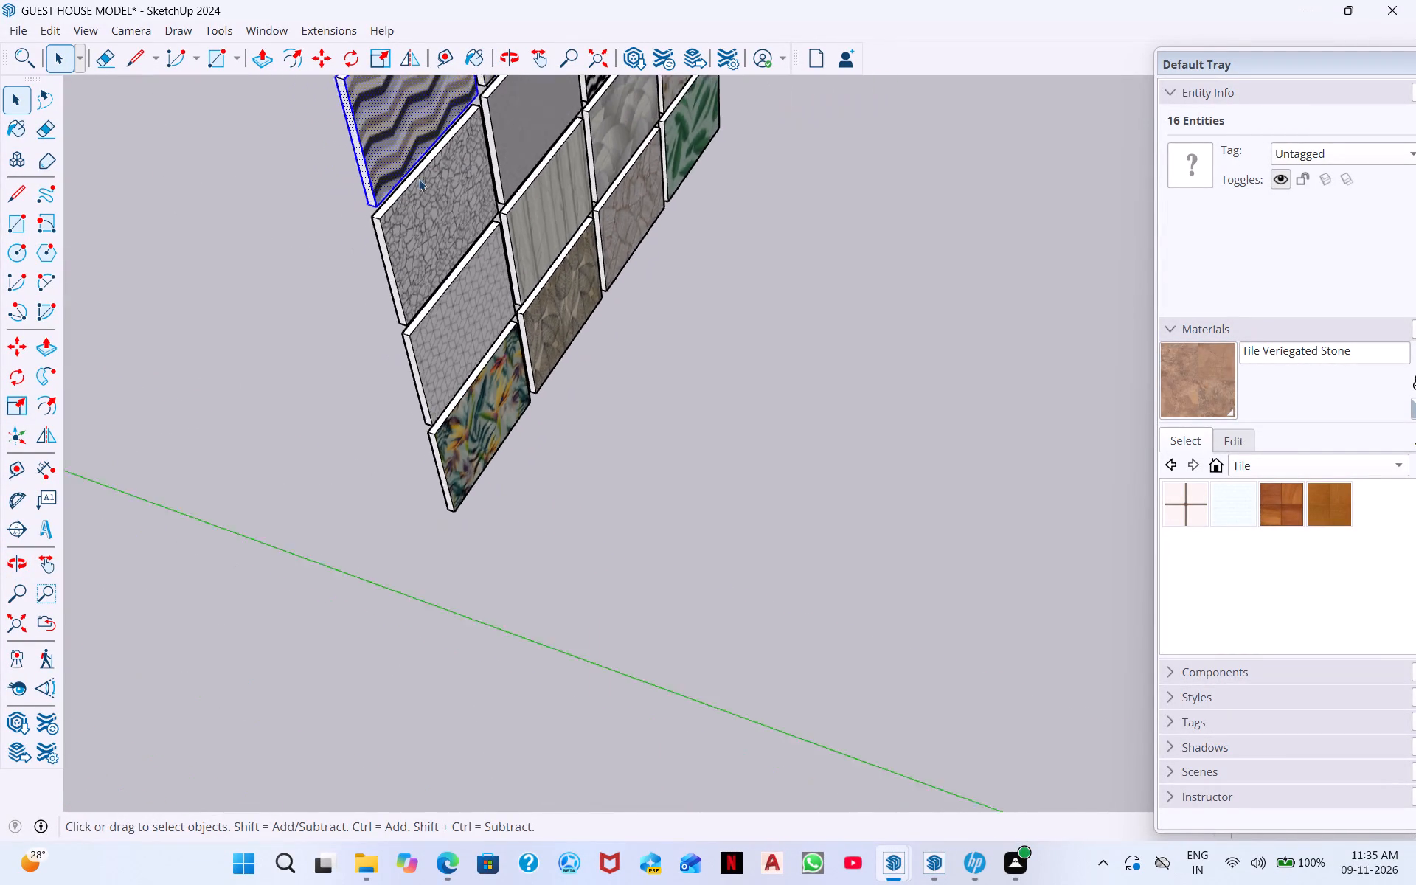
{"action": "scroll", "coordinate": [419, 179], "scroll_direction": "down", "scroll_amount": 6, "text": "shift"}
{"action": "middle_click_drag", "start_coordinate": [437, 101], "coordinate": [726, 174]}
{"action": "middle_click_drag", "start_coordinate": [337, 336], "coordinate": [484, 335]}
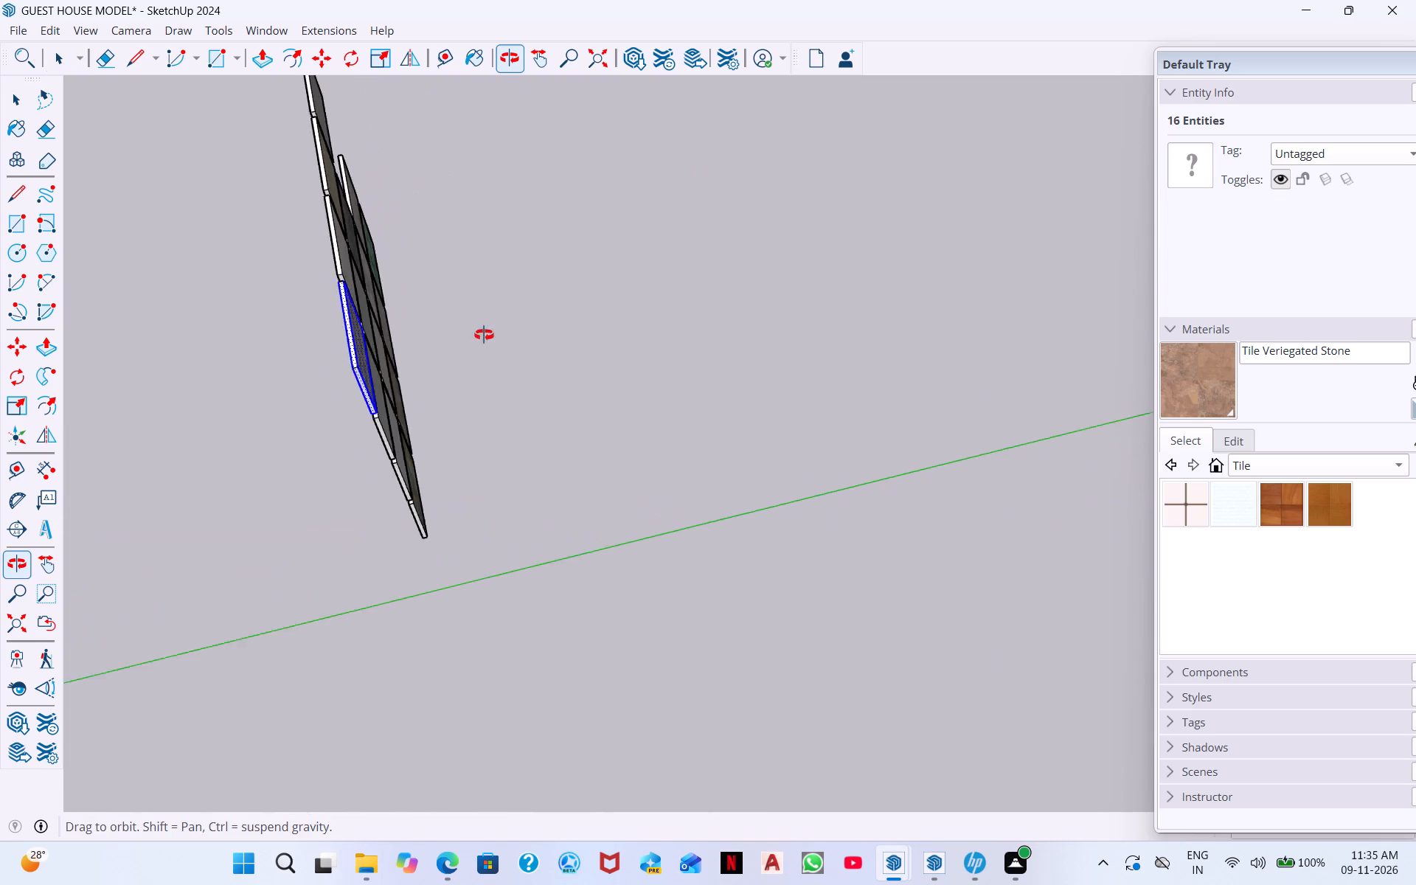
{"action": "middle_click_drag", "start_coordinate": [484, 335], "coordinate": [637, 289]}
{"action": "middle_click_drag", "start_coordinate": [454, 459], "coordinate": [612, 313]}
{"action": "middle_click_drag", "start_coordinate": [468, 448], "coordinate": [510, 331]}
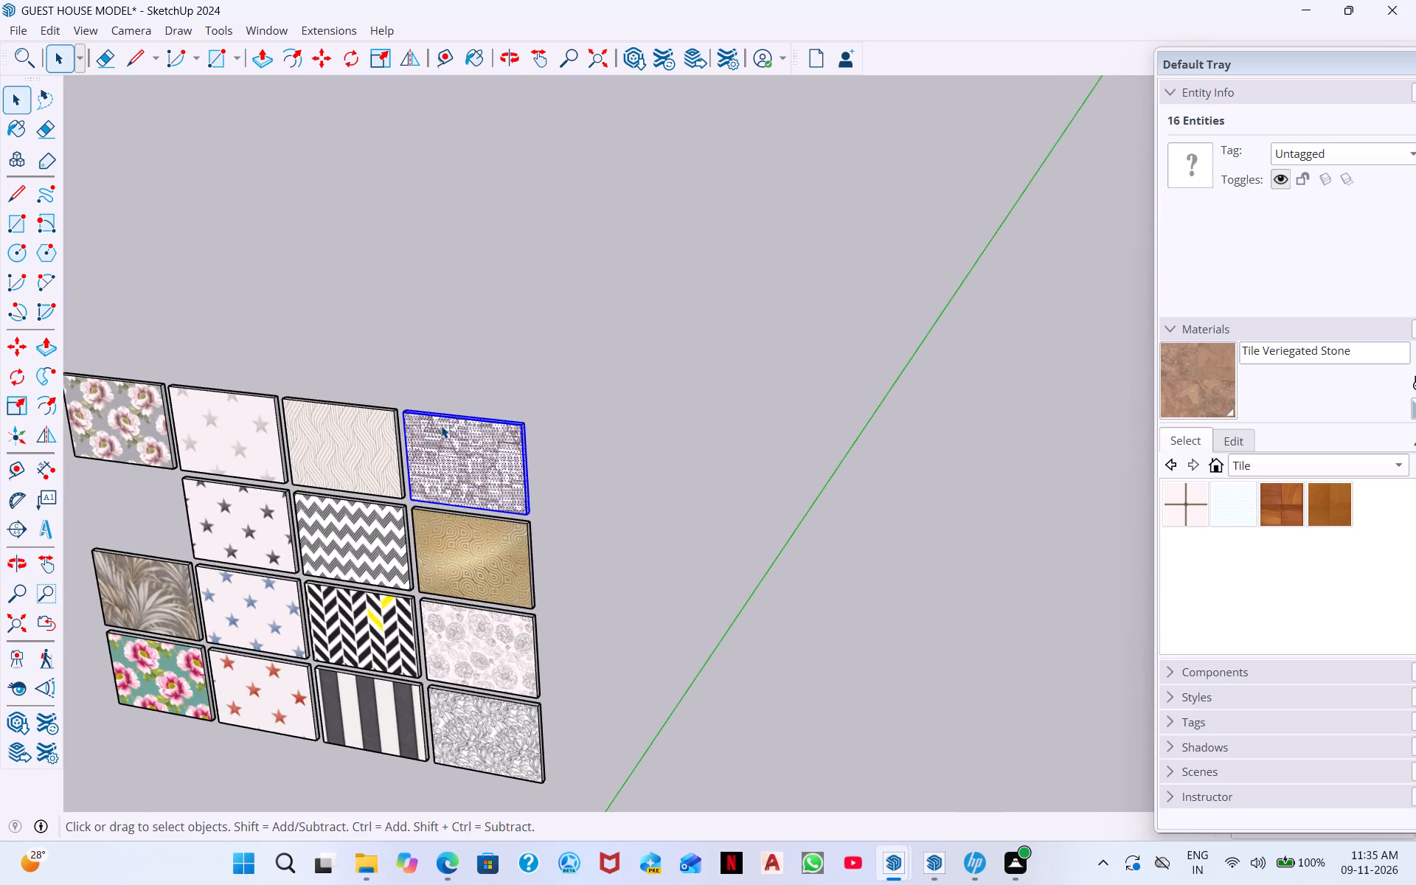
{"action": "middle_click_drag", "start_coordinate": [442, 428], "coordinate": [425, 549]}
{"action": "scroll", "coordinate": [401, 436], "scroll_direction": "up", "scroll_amount": 11}
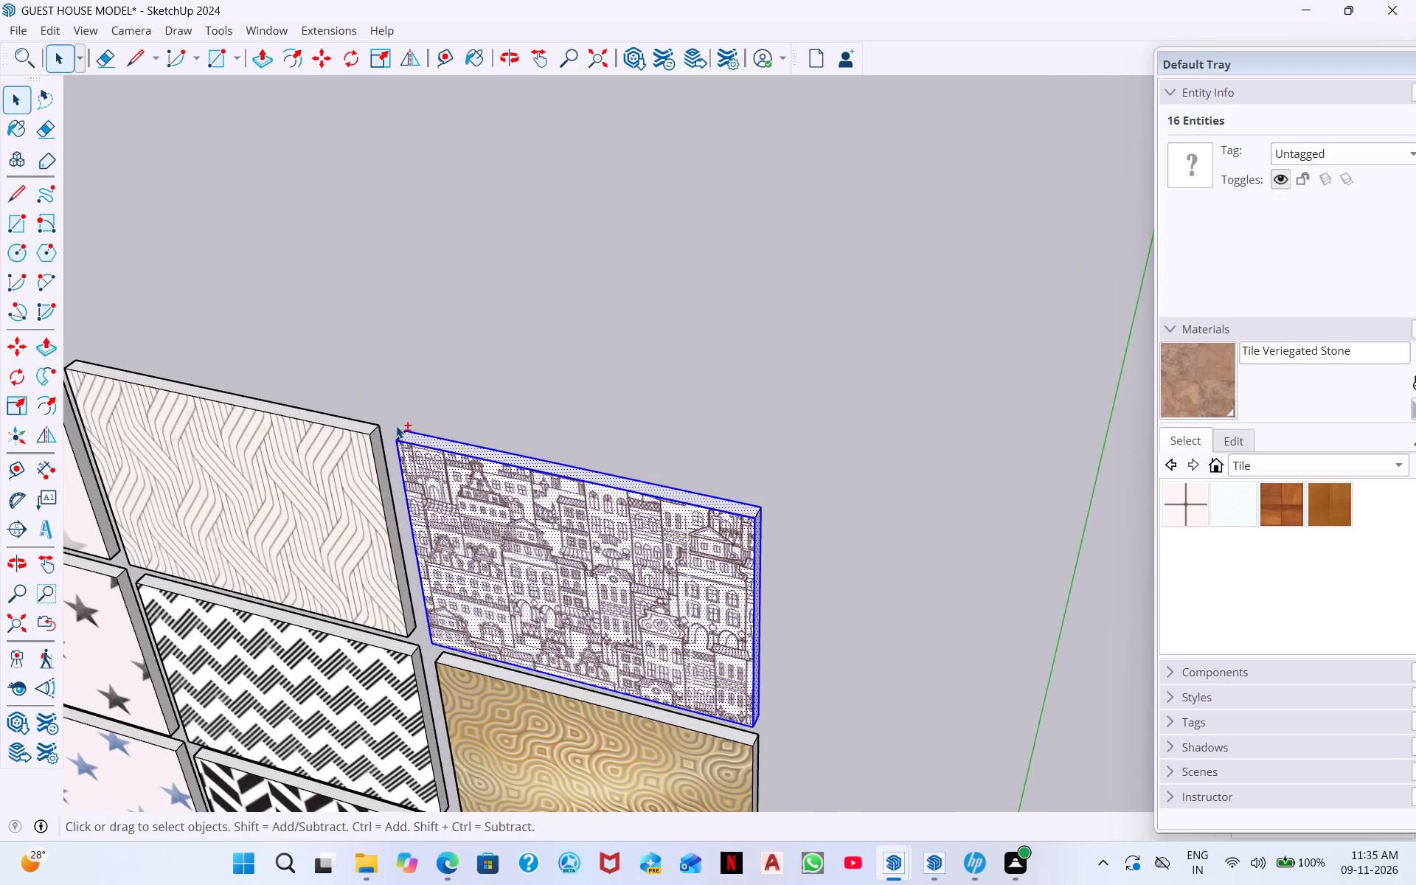
{"action": "left_click", "coordinate": [400, 432], "text": "shift"}
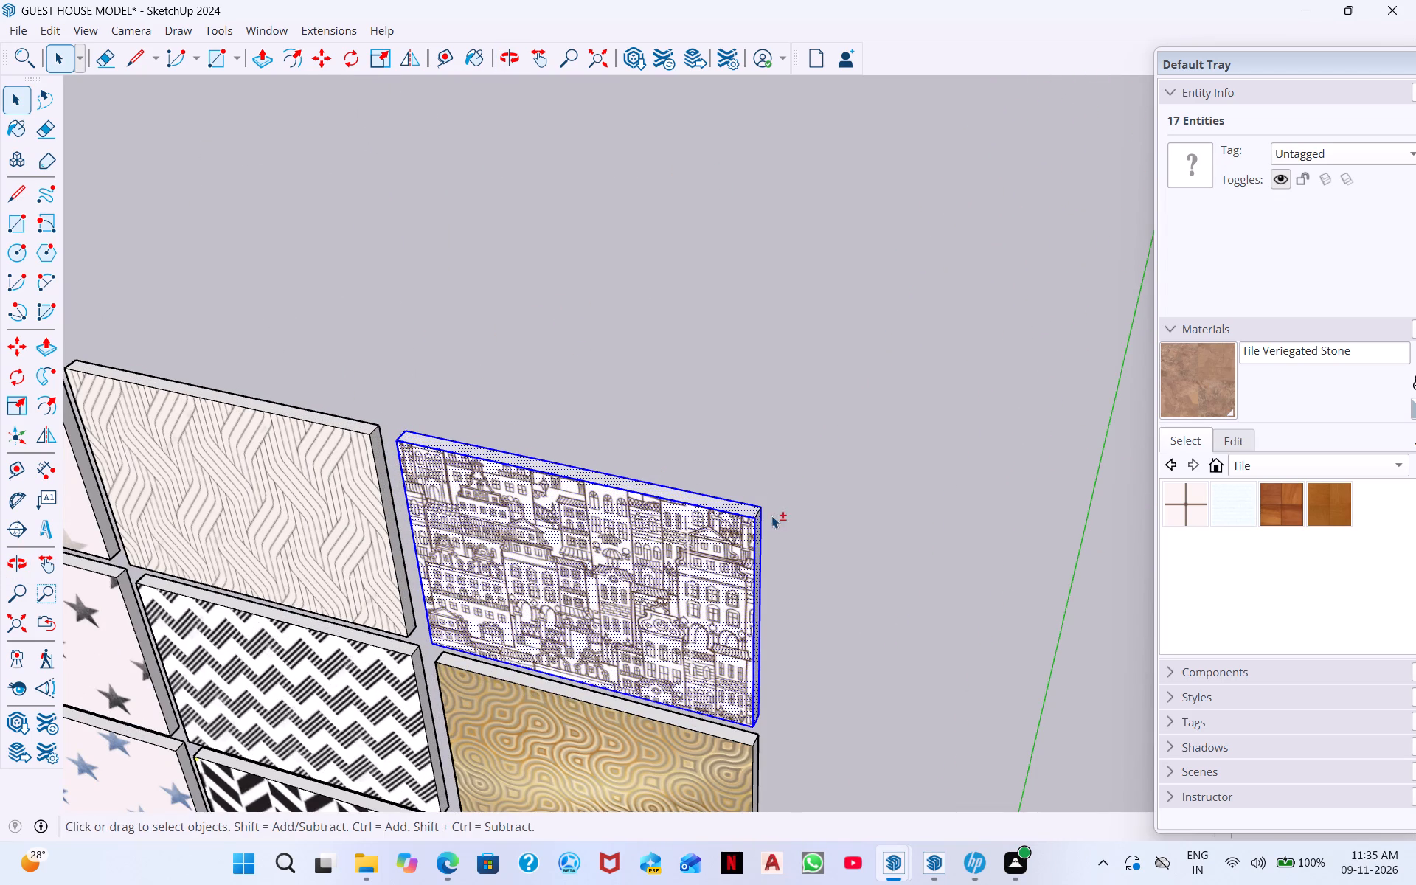
{"action": "left_click", "coordinate": [757, 512], "text": "shift"}
Move the selected townhouse-pattern panel out of the wallpaper sample grid into open space.
{"action": "scroll", "coordinate": [733, 549], "scroll_direction": "down", "scroll_amount": 2}
{"action": "middle_click_drag", "start_coordinate": [746, 568], "coordinate": [586, 542]}
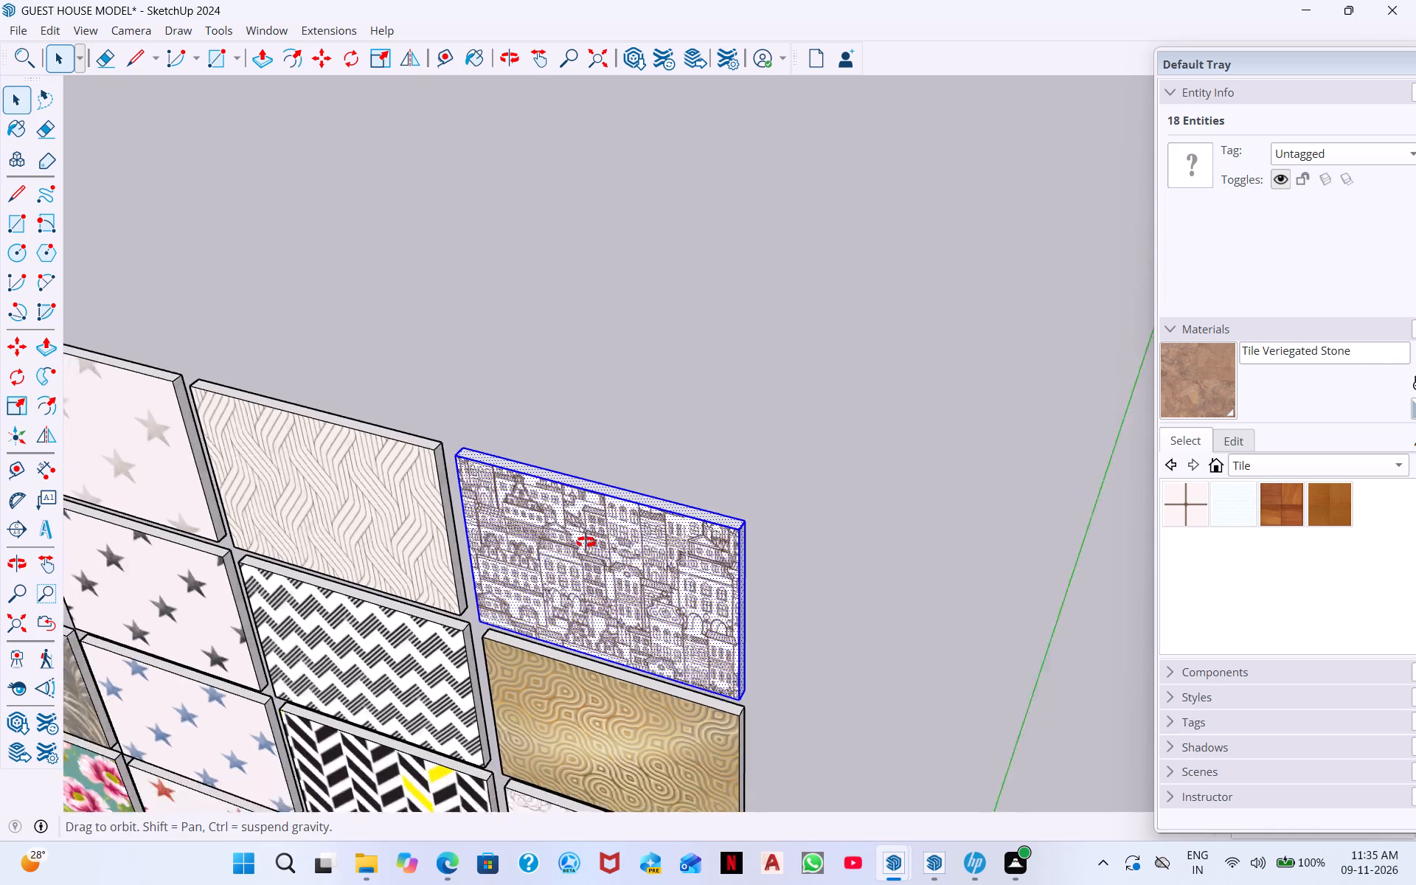
{"action": "middle_click_drag", "start_coordinate": [586, 542], "coordinate": [492, 462]}
{"action": "middle_click_drag", "start_coordinate": [615, 595], "coordinate": [530, 426]}
{"action": "scroll", "coordinate": [566, 195], "scroll_direction": "up", "scroll_amount": 2}
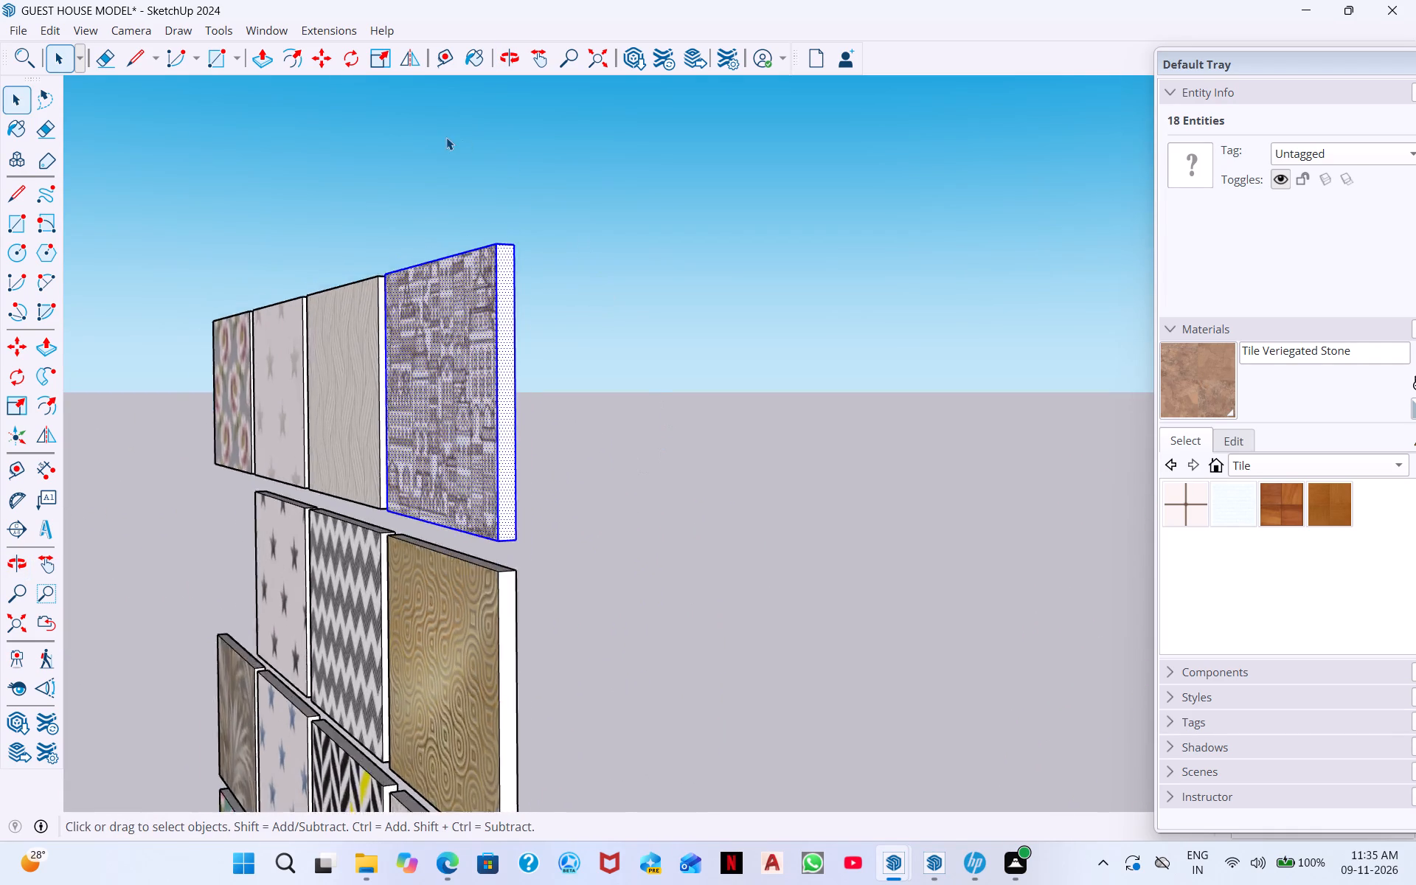
{"action": "scroll", "coordinate": [446, 137], "scroll_direction": "up", "scroll_amount": 1}
{"action": "scroll", "coordinate": [446, 137], "scroll_direction": "down", "scroll_amount": 4}
{"action": "left_click", "coordinate": [313, 52]}
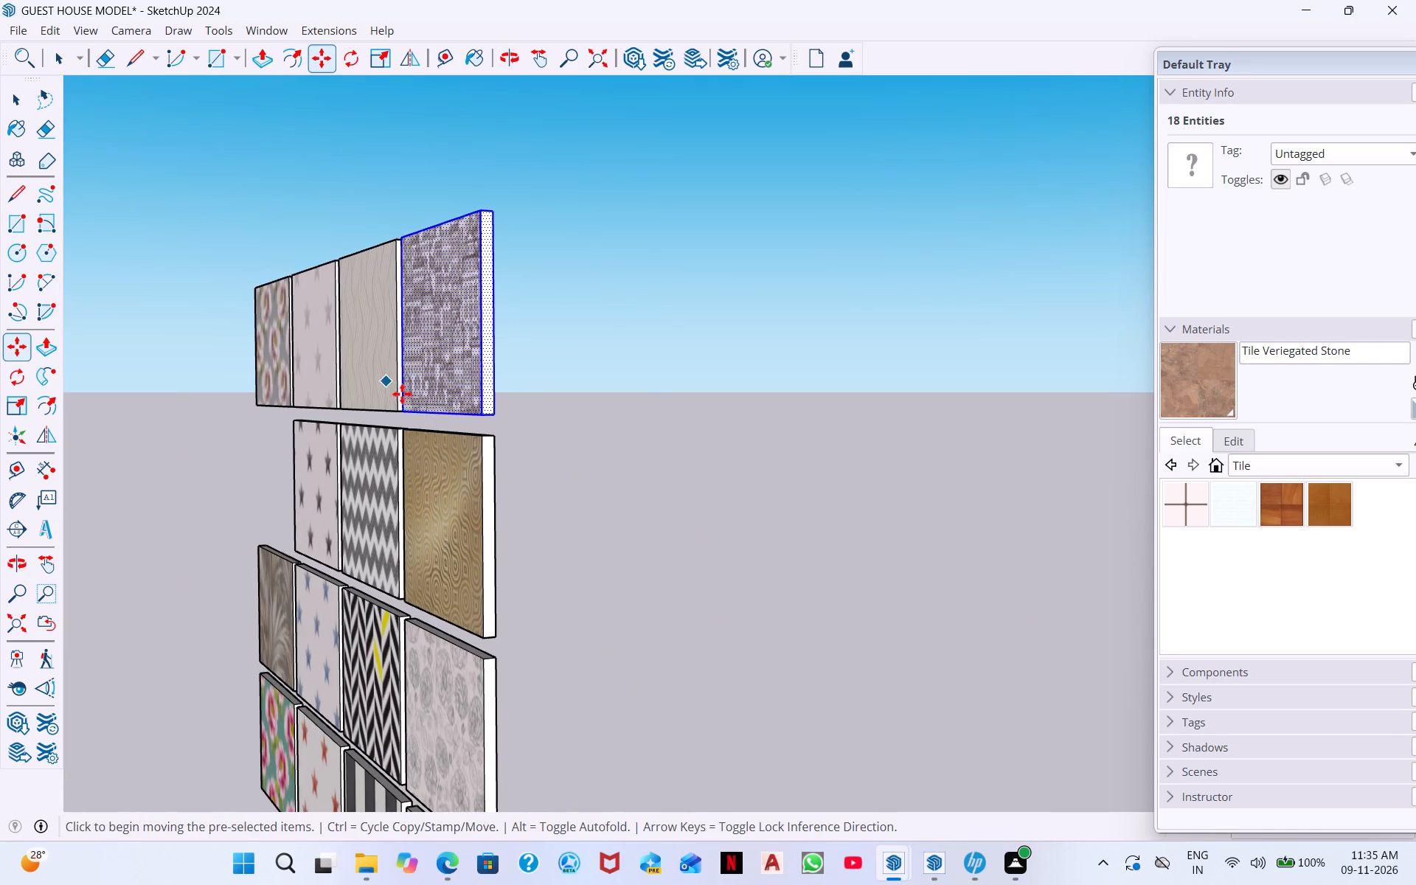
{"action": "left_click", "coordinate": [408, 409]}
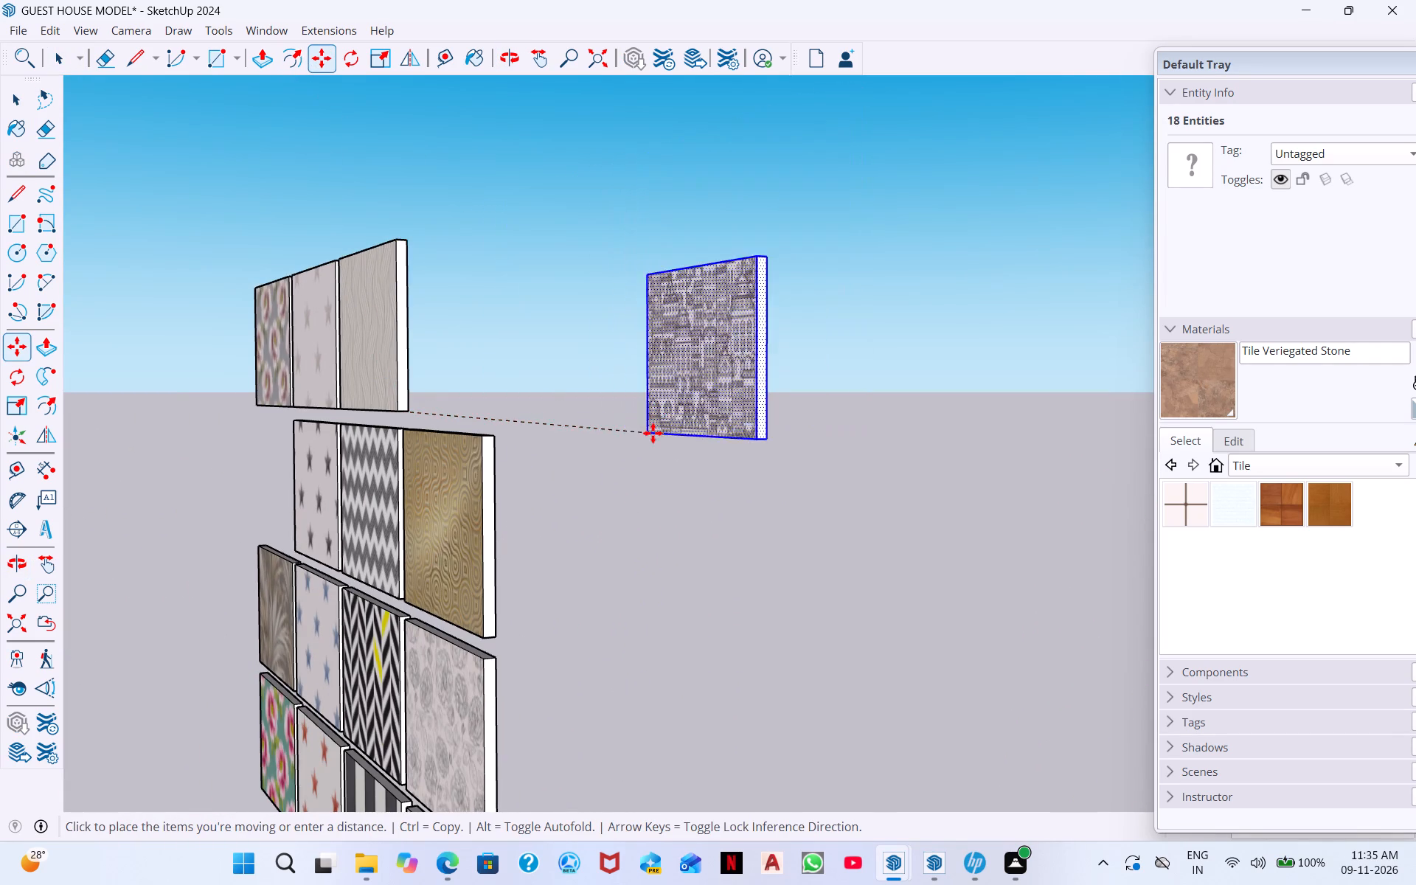
{"action": "scroll", "coordinate": [635, 451], "scroll_direction": "down", "scroll_amount": 12}
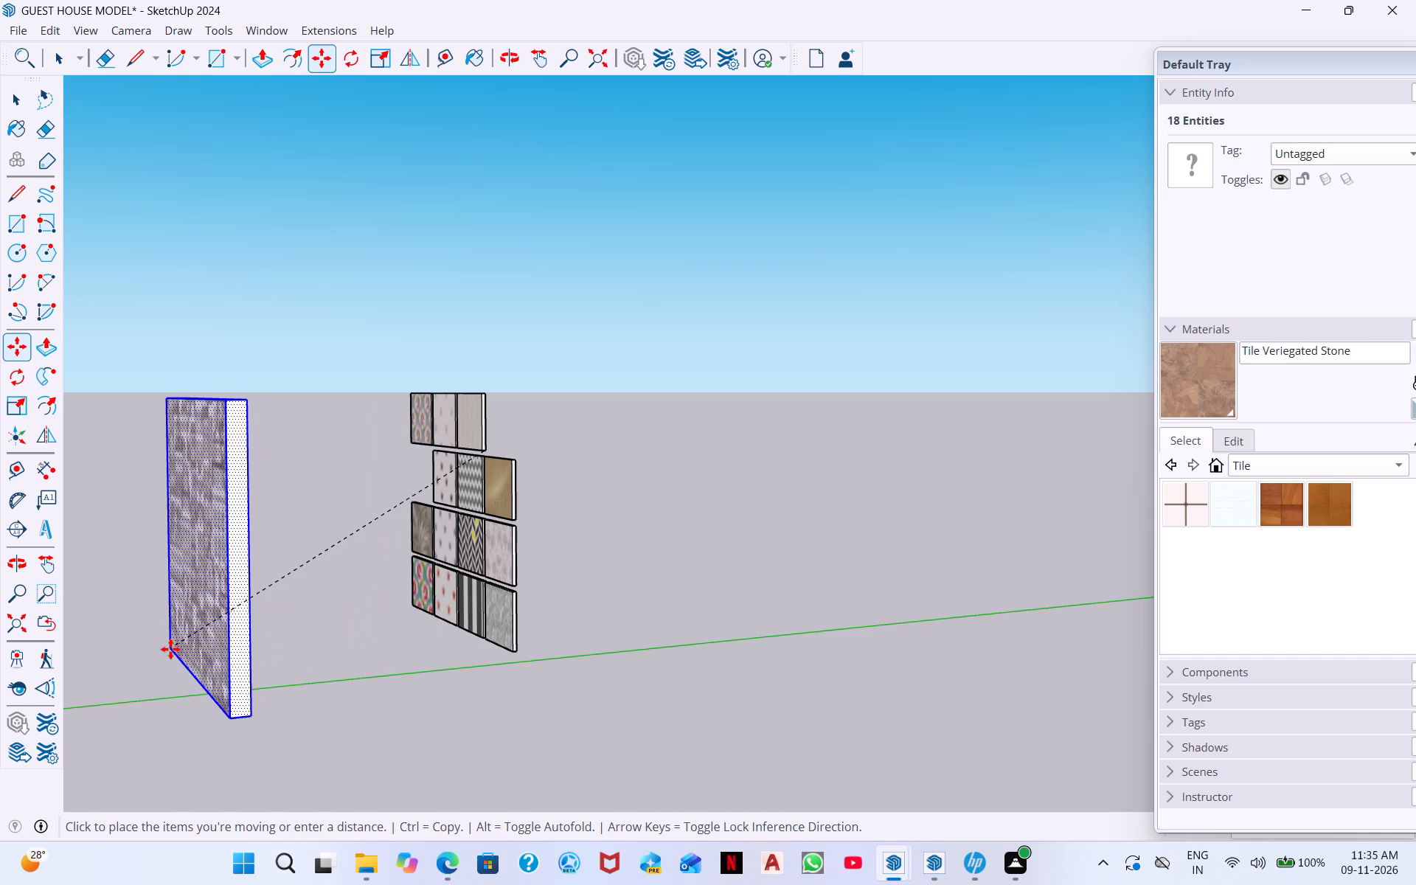
{"action": "left_click", "coordinate": [170, 649]}
Move the townhouse-pattern panel from the open space to above the guest house, near the fleur-de-lis tiled bathroom.
{"action": "middle_click_drag", "start_coordinate": [247, 622], "coordinate": [357, 456]}
{"action": "scroll", "coordinate": [349, 468], "scroll_direction": "down", "scroll_amount": 13}
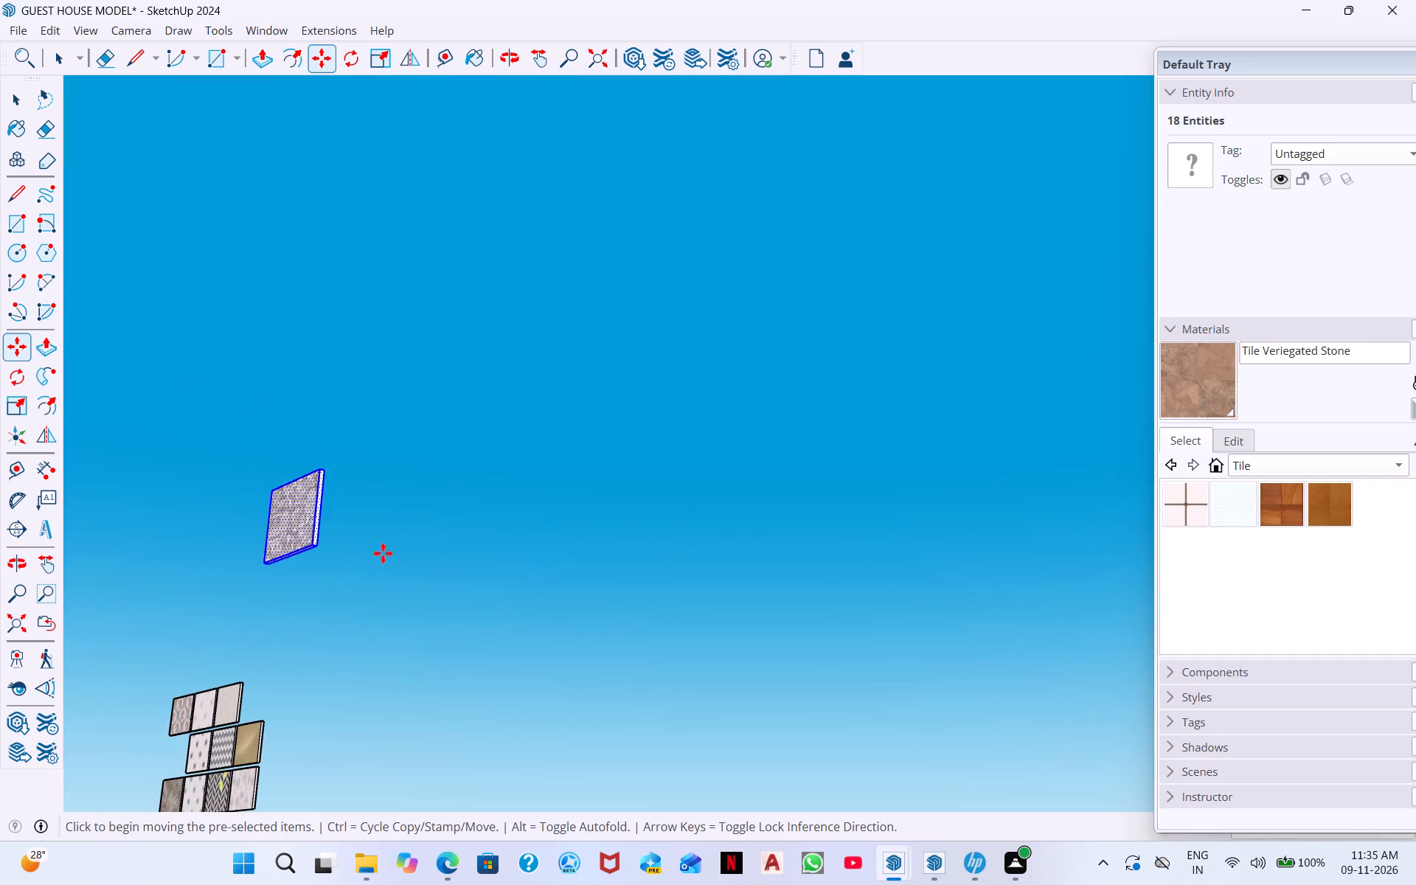
{"action": "scroll", "coordinate": [383, 553], "scroll_direction": "down", "scroll_amount": 20}
{"action": "scroll", "coordinate": [383, 553], "scroll_direction": "down", "scroll_amount": 2}
{"action": "middle_click_drag", "start_coordinate": [450, 580], "coordinate": [628, 677]}
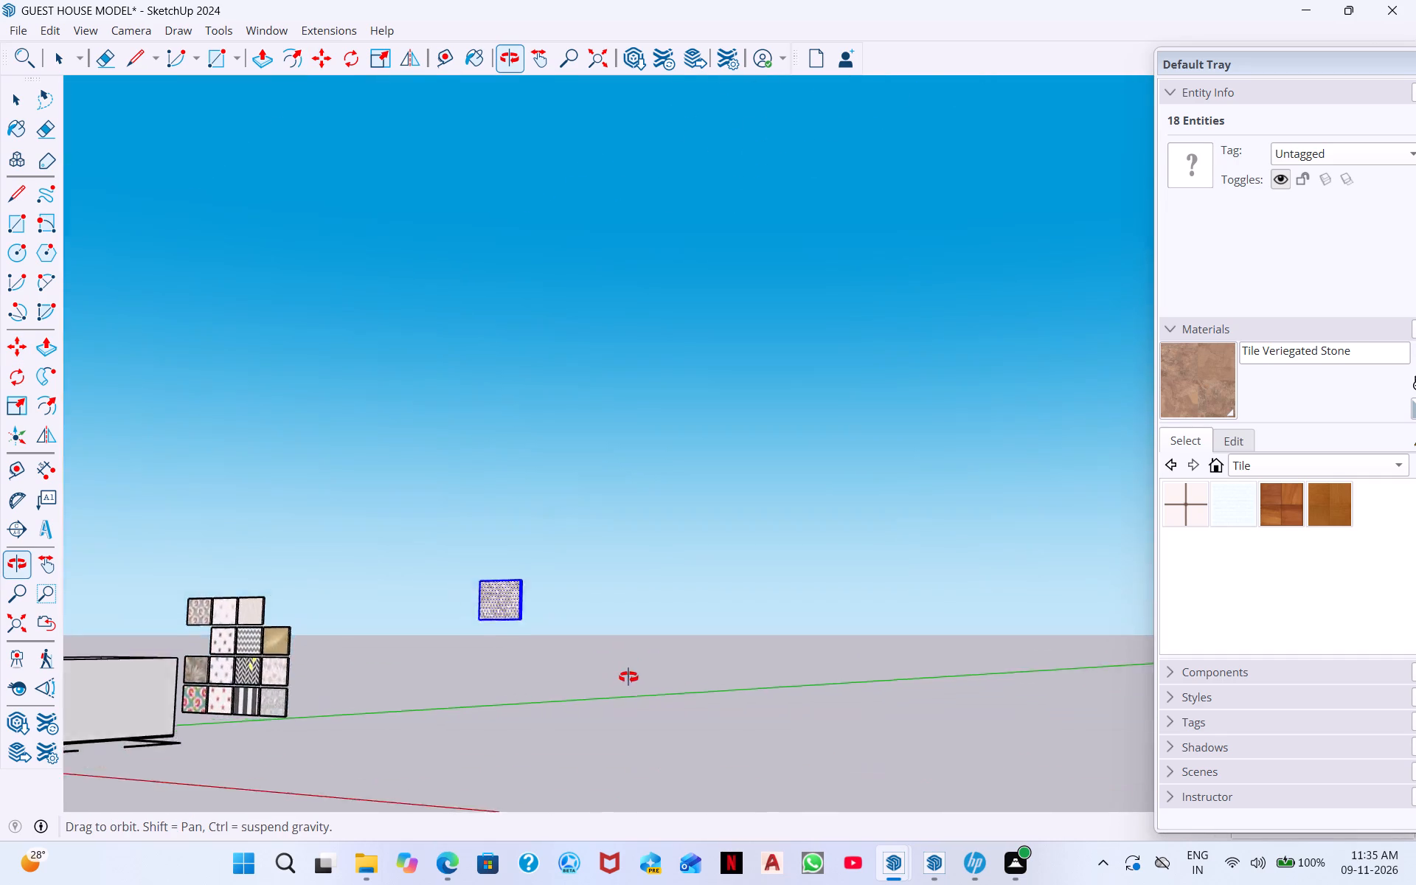
{"action": "middle_click_drag", "start_coordinate": [628, 677], "coordinate": [827, 678]}
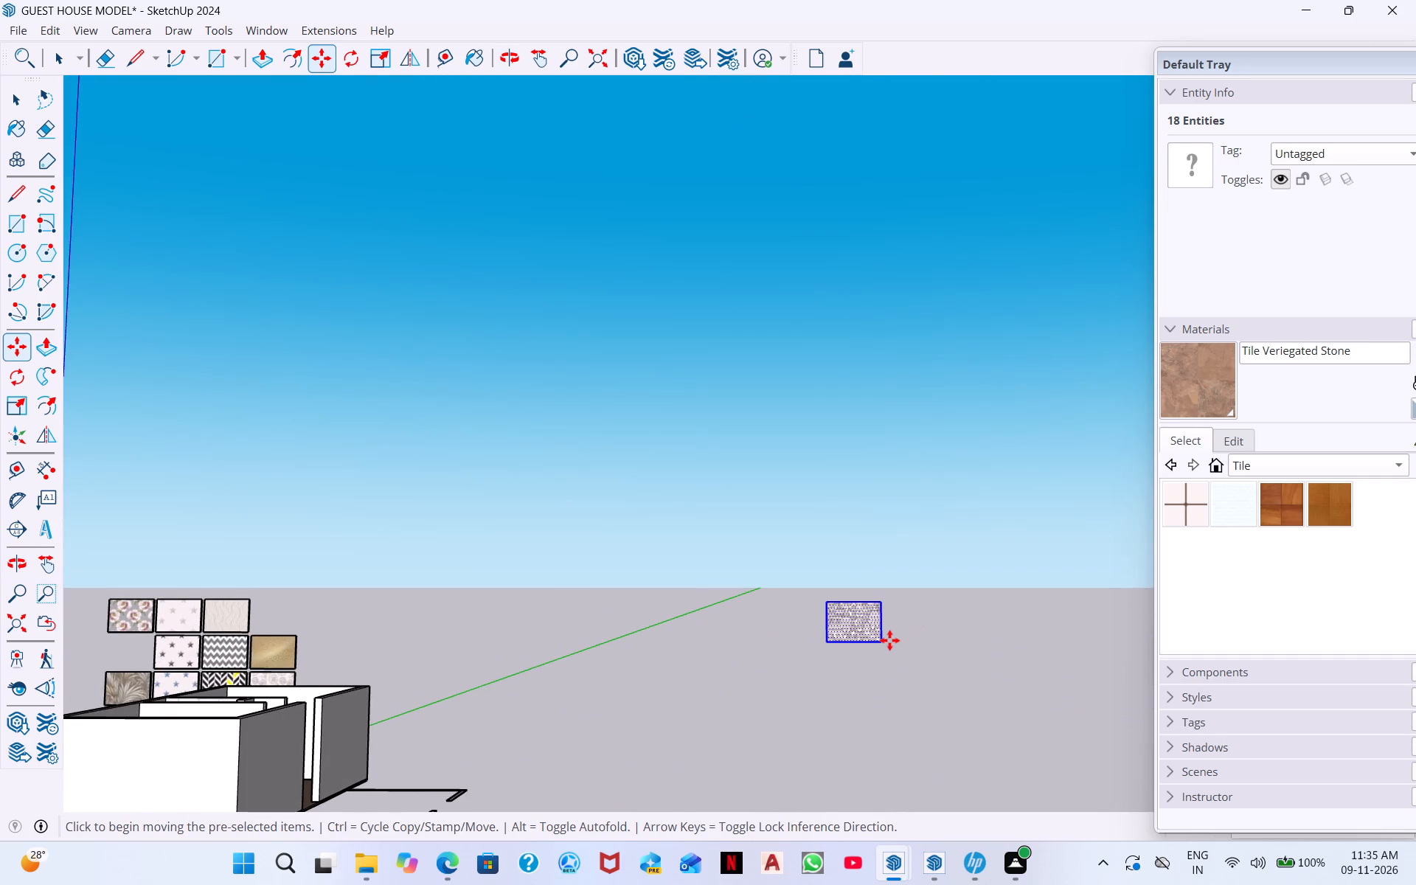
{"action": "key", "text": "space"}
{"action": "scroll", "coordinate": [877, 629], "scroll_direction": "up", "scroll_amount": 4}
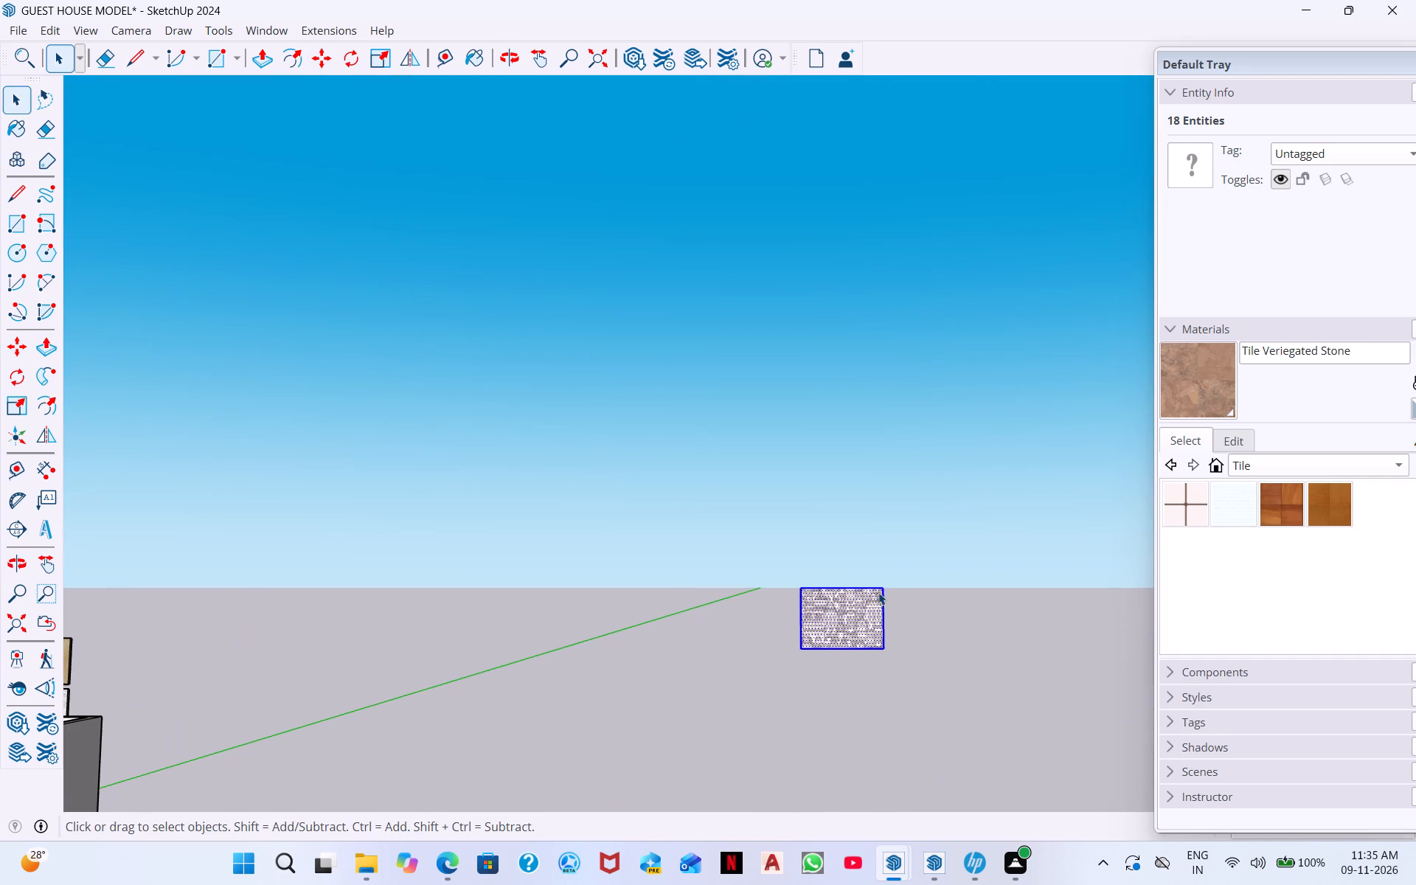
{"action": "left_click", "coordinate": [322, 51]}
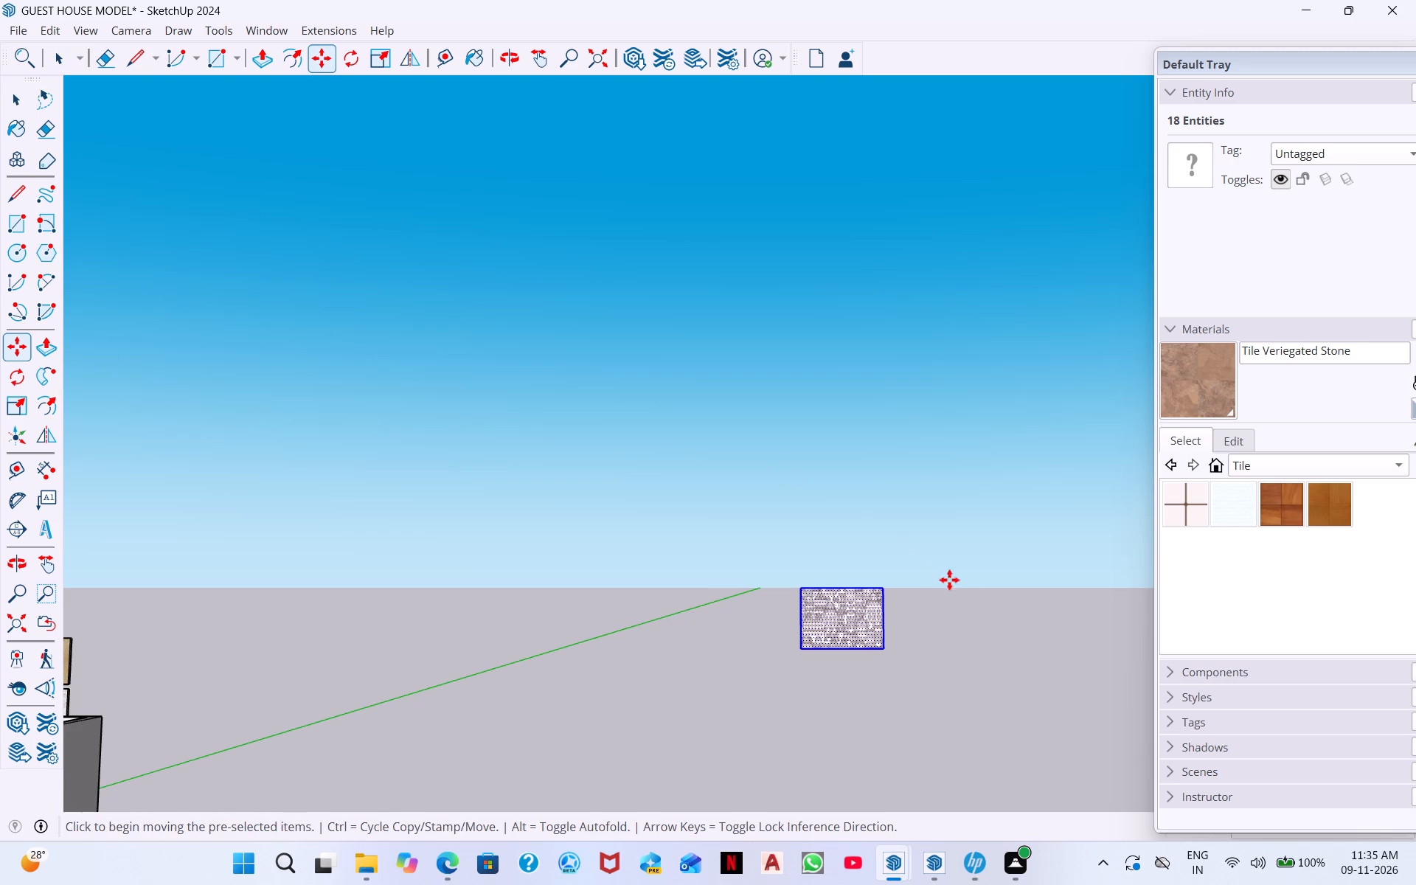
{"action": "scroll", "coordinate": [808, 609], "scroll_direction": "up", "scroll_amount": 4}
{"action": "middle_click_drag", "start_coordinate": [935, 603], "coordinate": [423, 597]}
{"action": "scroll", "coordinate": [880, 592], "scroll_direction": "up", "scroll_amount": 5}
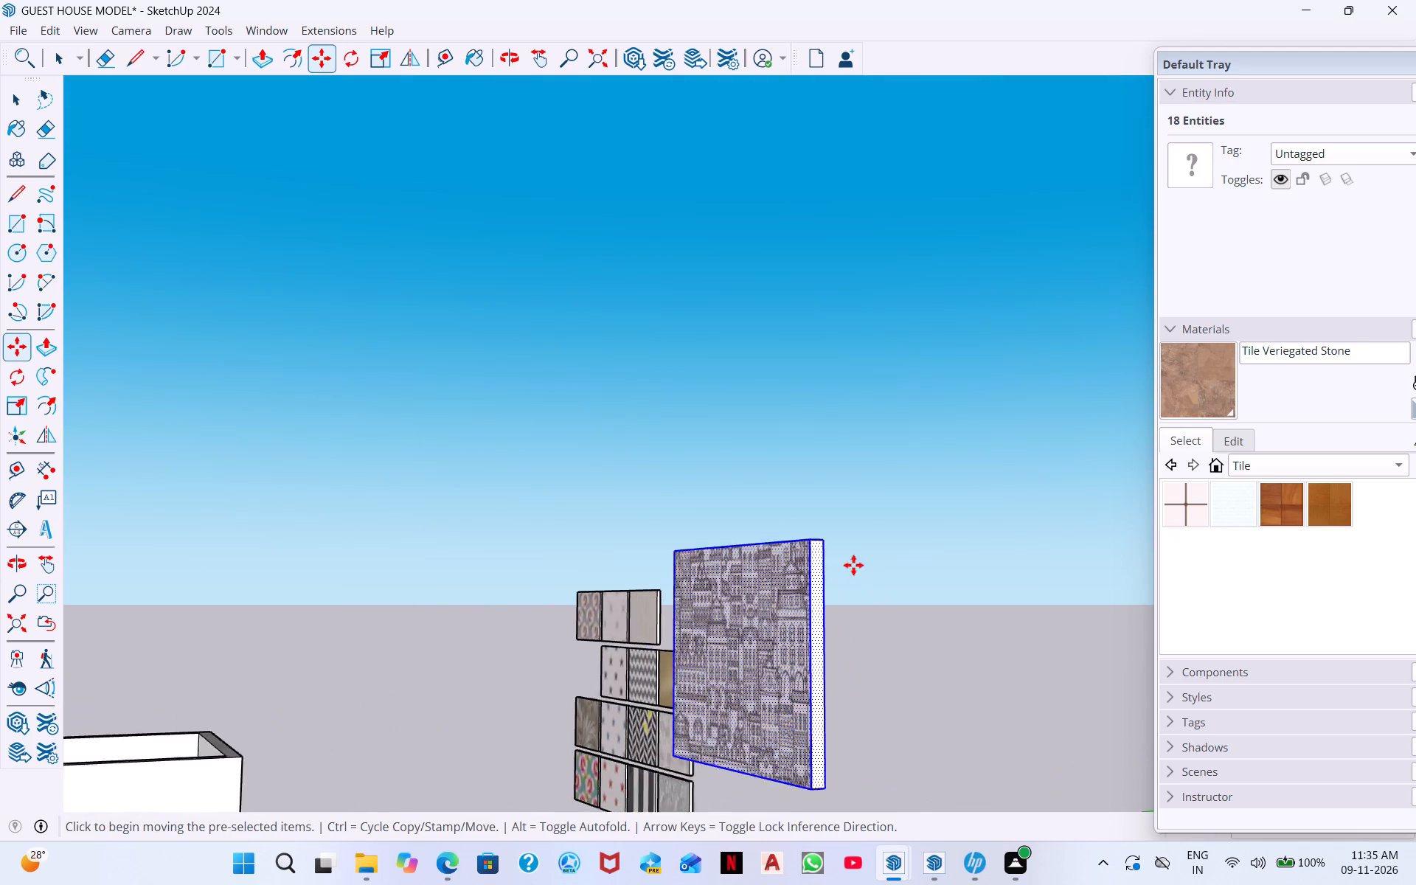
{"action": "left_click", "coordinate": [806, 521]}
{"action": "scroll", "coordinate": [463, 660], "scroll_direction": "down", "scroll_amount": 1}
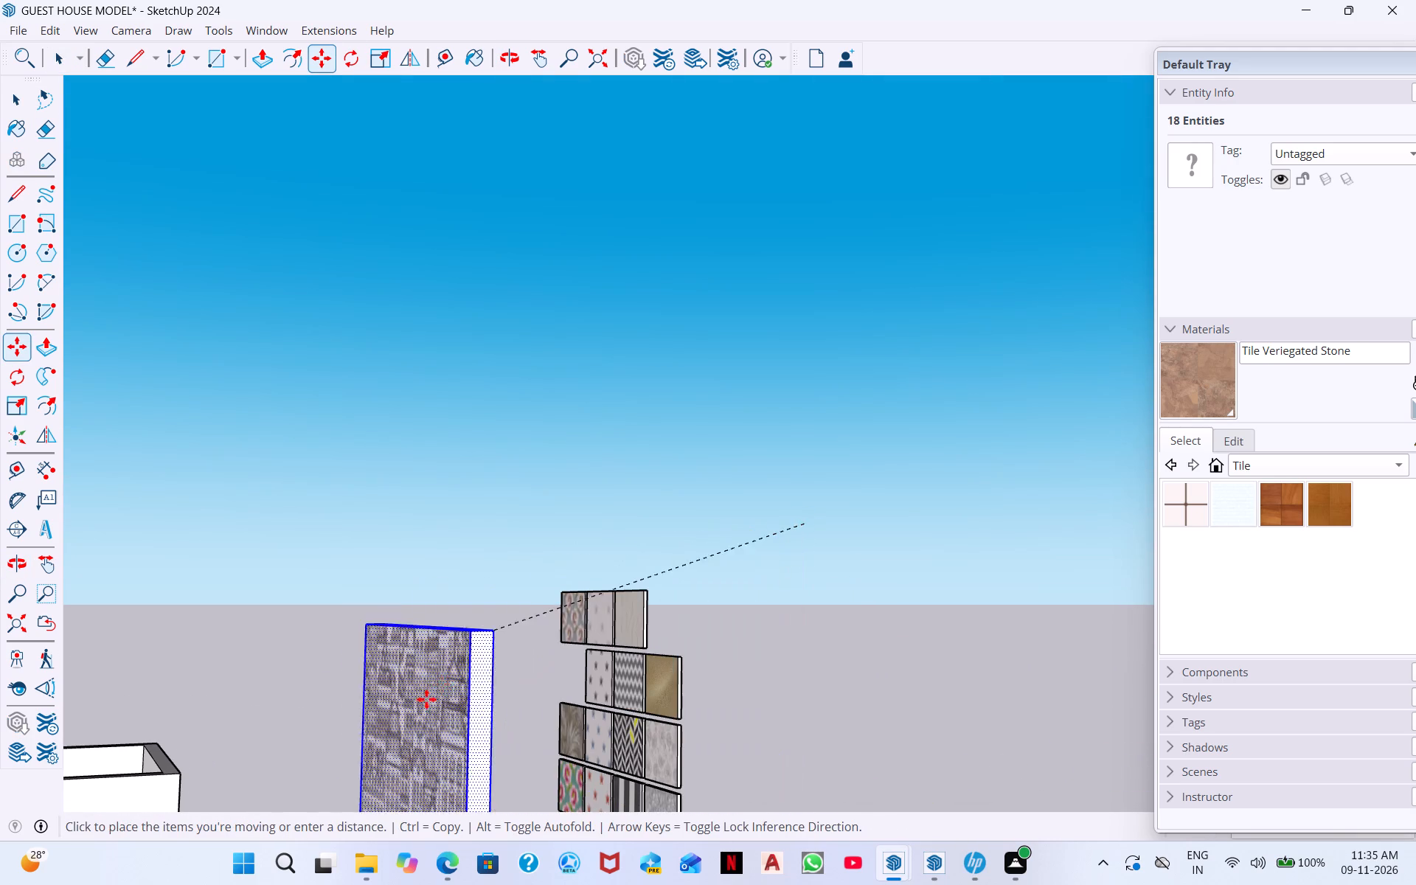
{"action": "scroll", "coordinate": [178, 665], "scroll_direction": "up", "scroll_amount": 8}
{"action": "middle_click_drag", "start_coordinate": [252, 640], "coordinate": [395, 568]}
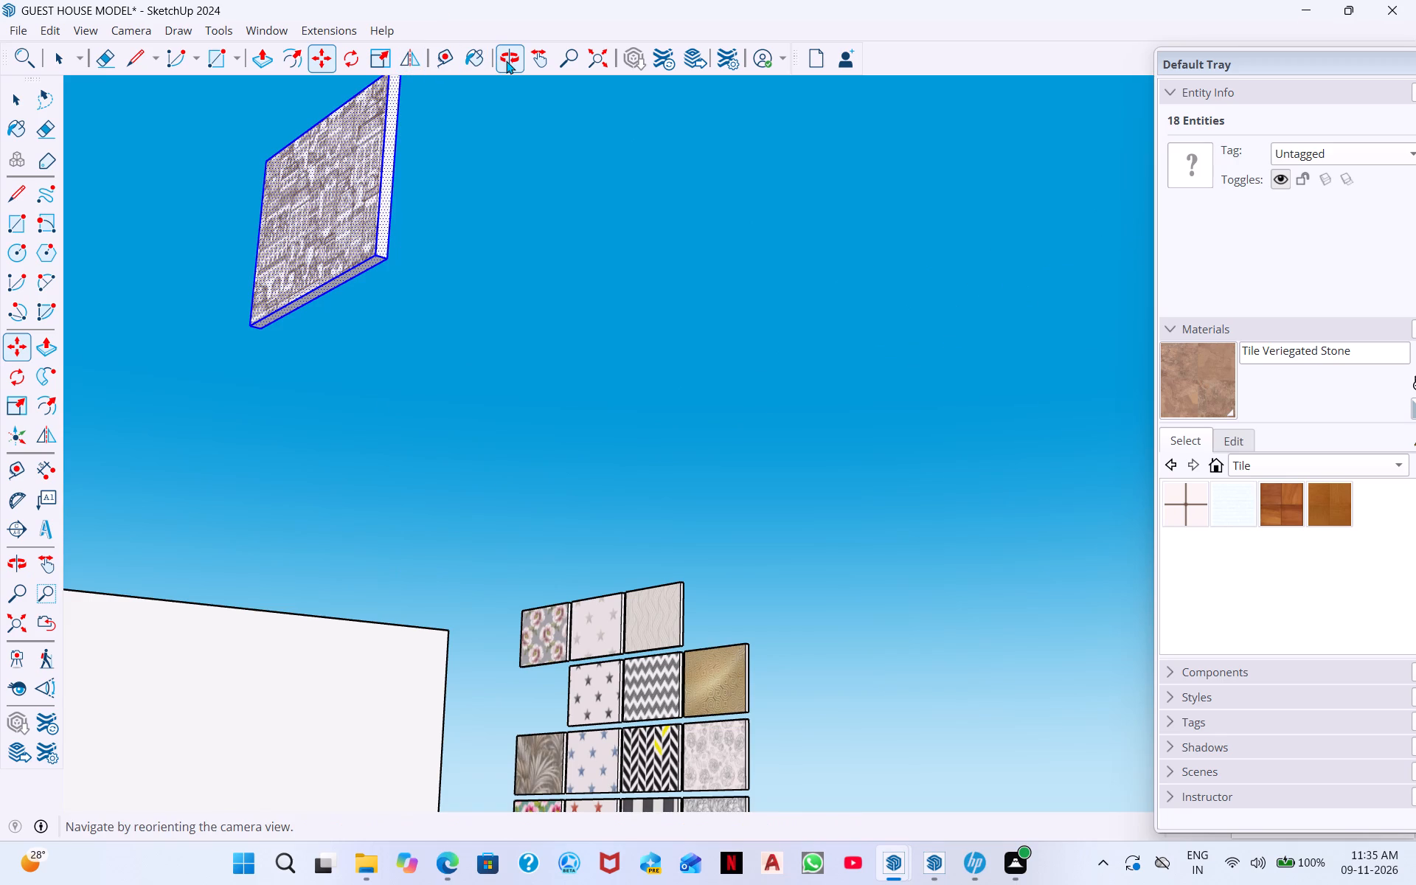
{"action": "left_click", "coordinate": [605, 64]}
{"action": "middle_click_drag", "start_coordinate": [753, 428], "coordinate": [982, 649]}
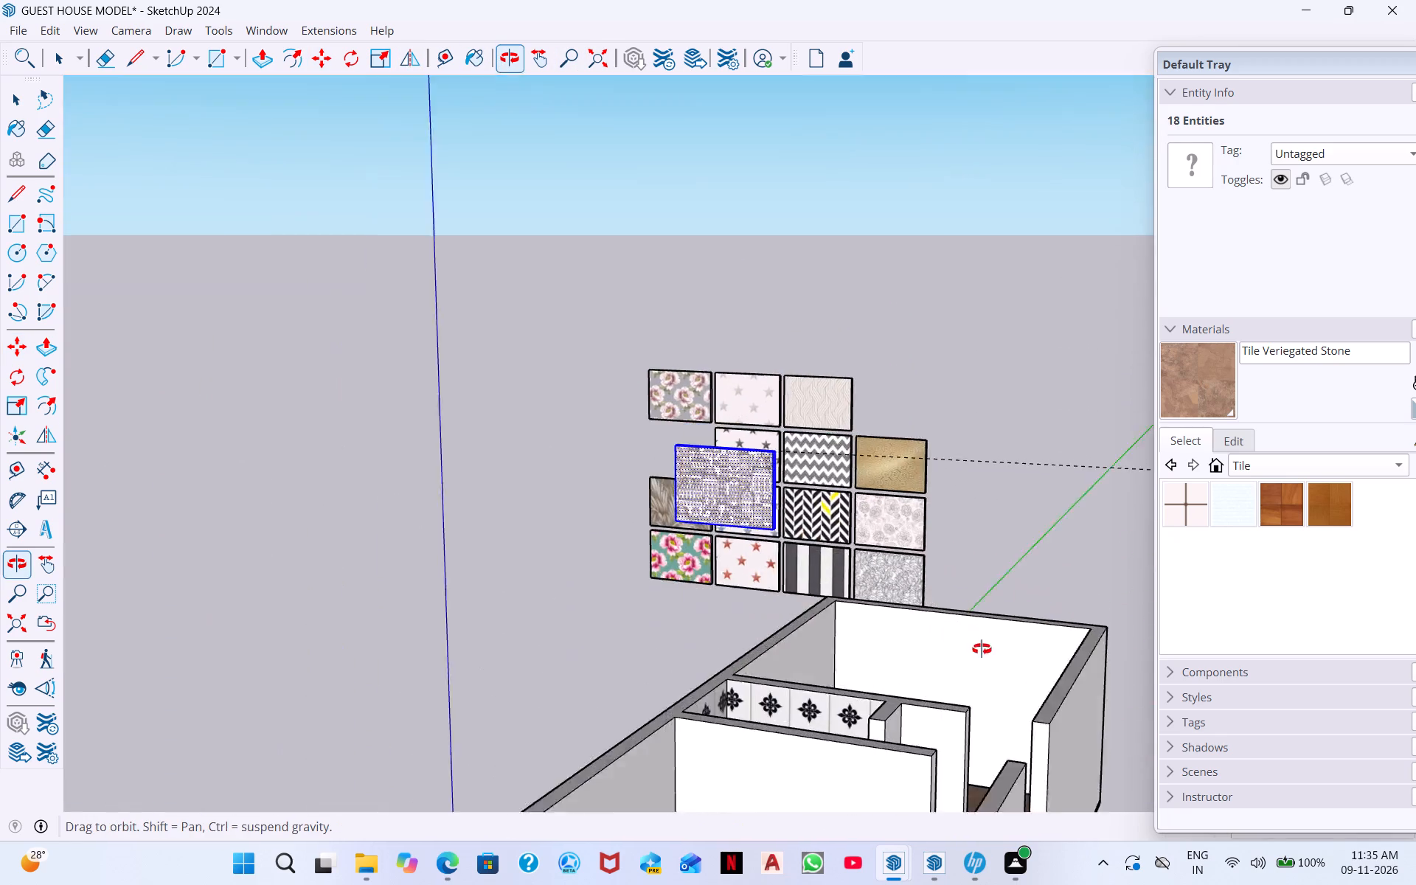
{"action": "middle_click_drag", "start_coordinate": [982, 649], "coordinate": [1017, 669]}
{"action": "scroll", "coordinate": [1025, 639], "scroll_direction": "up", "scroll_amount": 10}
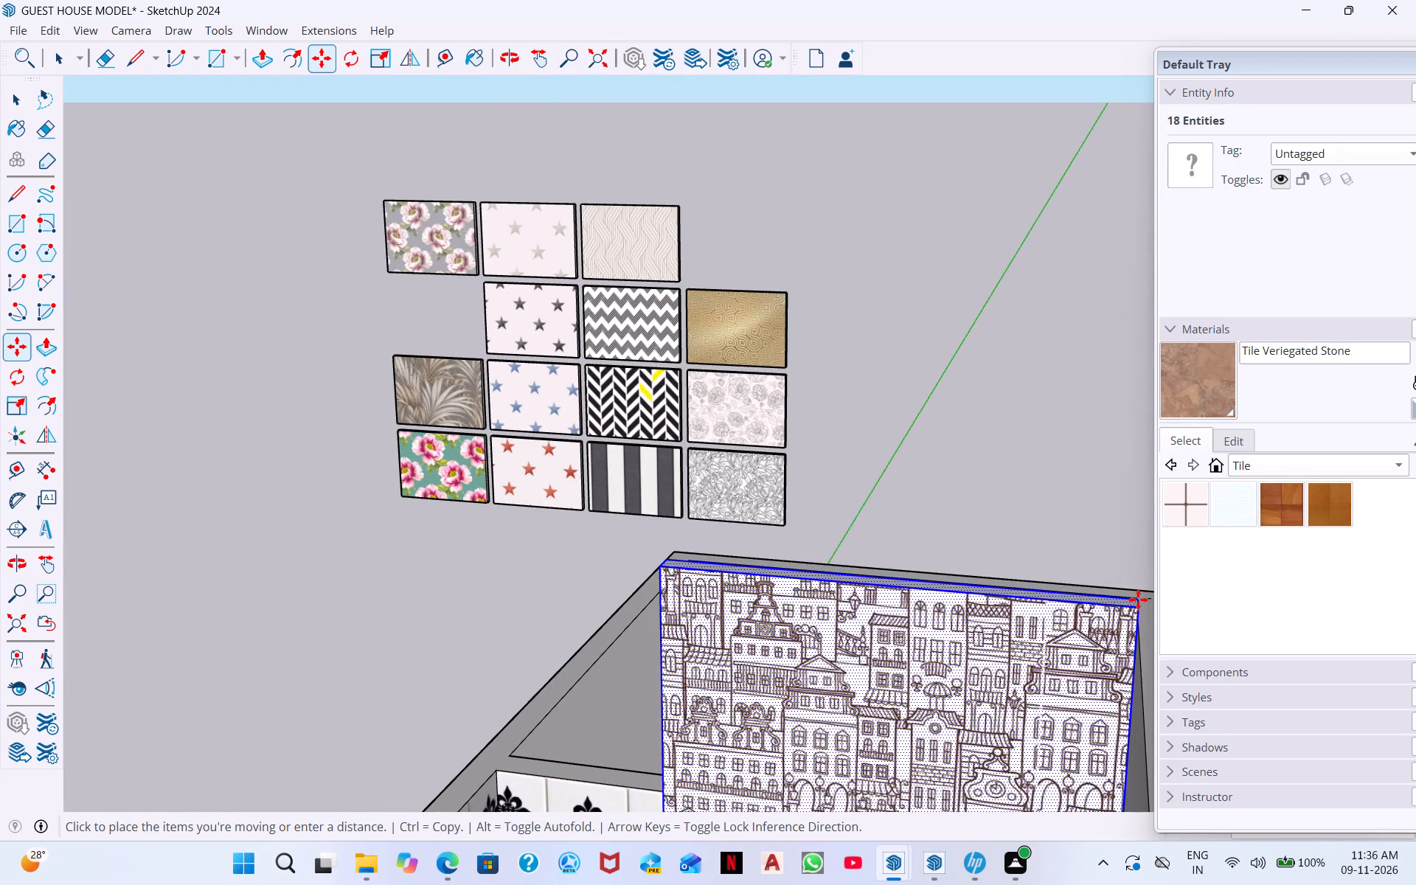
{"action": "left_click", "coordinate": [1138, 599]}
Move the townhouse-pattern panel into the stone-floored room, snapping its top corner to the end of the far wall.
{"action": "middle_click_drag", "start_coordinate": [1043, 611], "coordinate": [903, 844]}
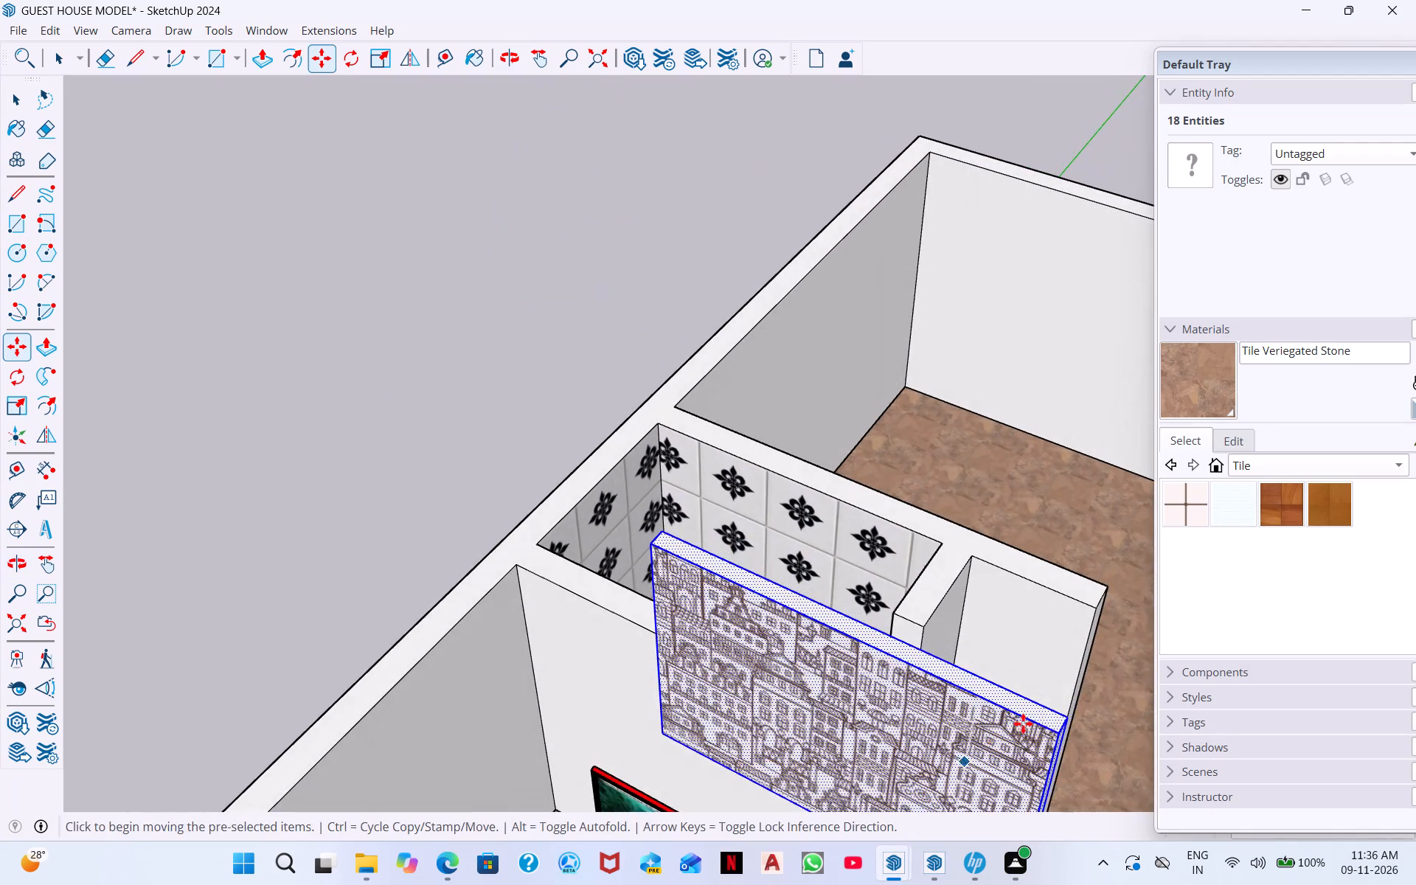
{"action": "left_click", "coordinate": [1068, 715]}
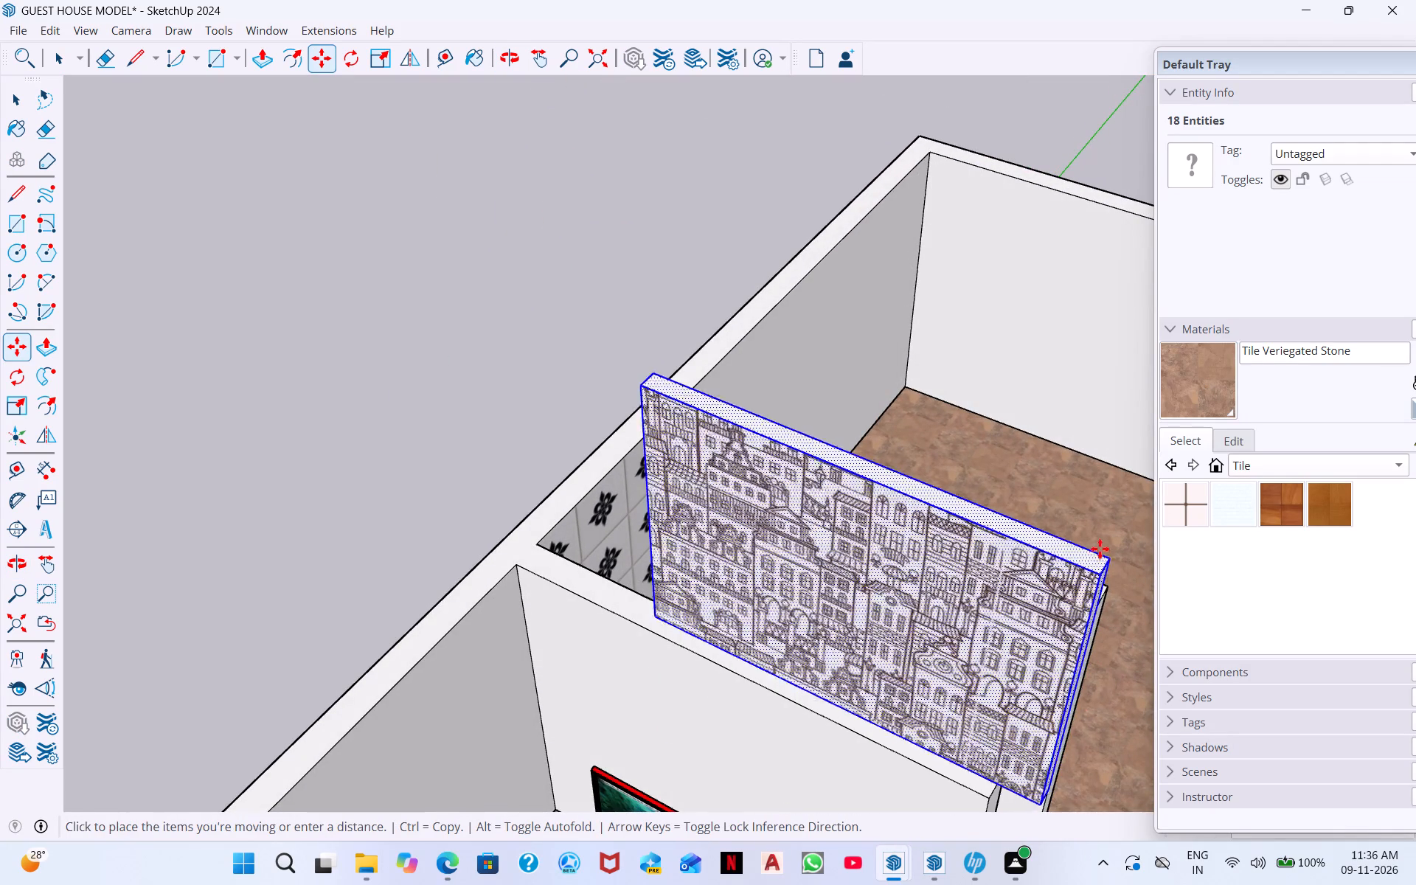
{"action": "scroll", "coordinate": [1063, 392], "scroll_direction": "up", "scroll_amount": 6}
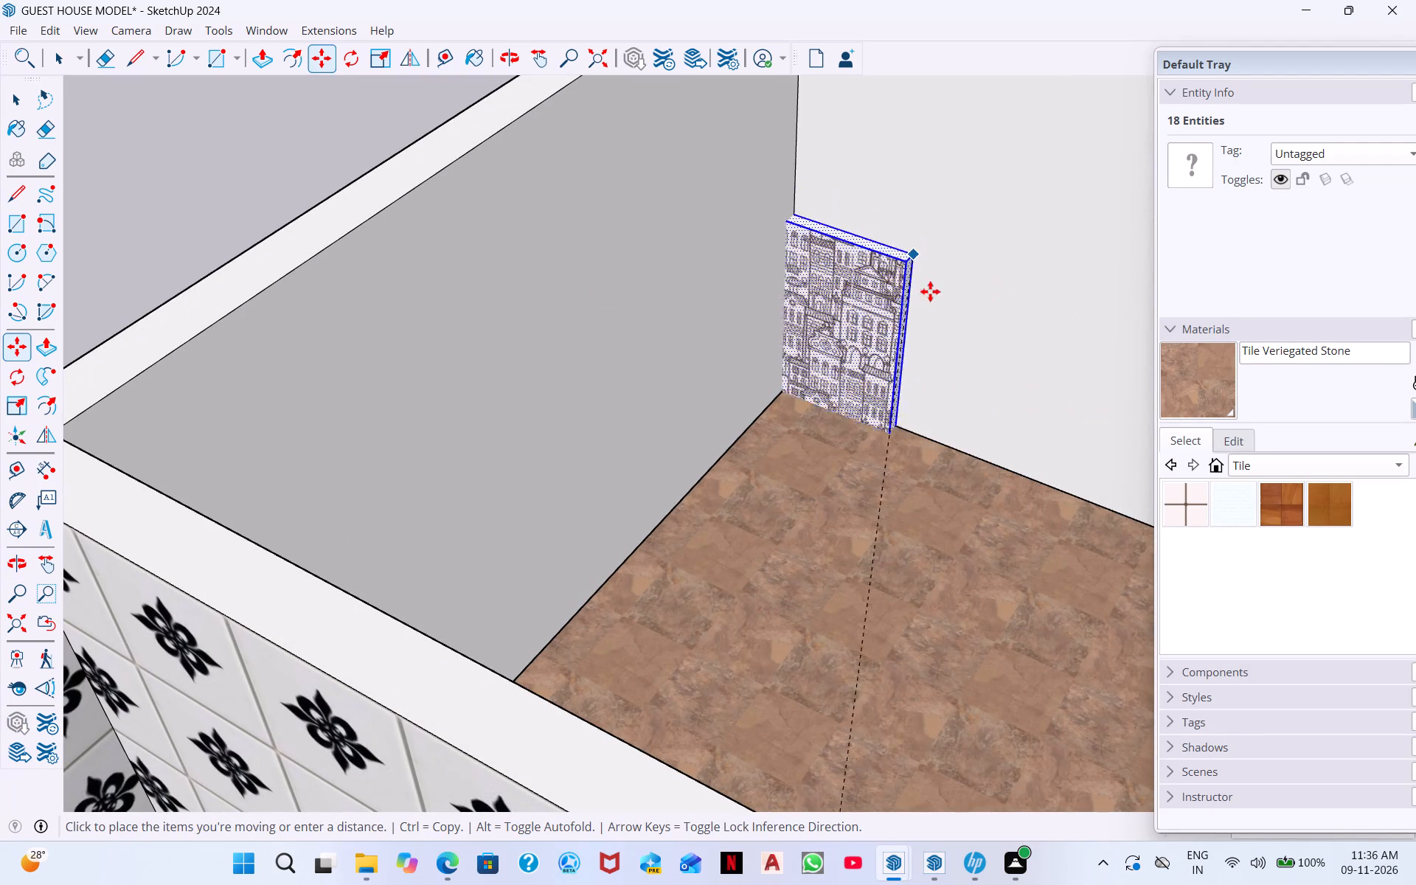
{"action": "scroll", "coordinate": [937, 290], "scroll_direction": "down", "scroll_amount": 4}
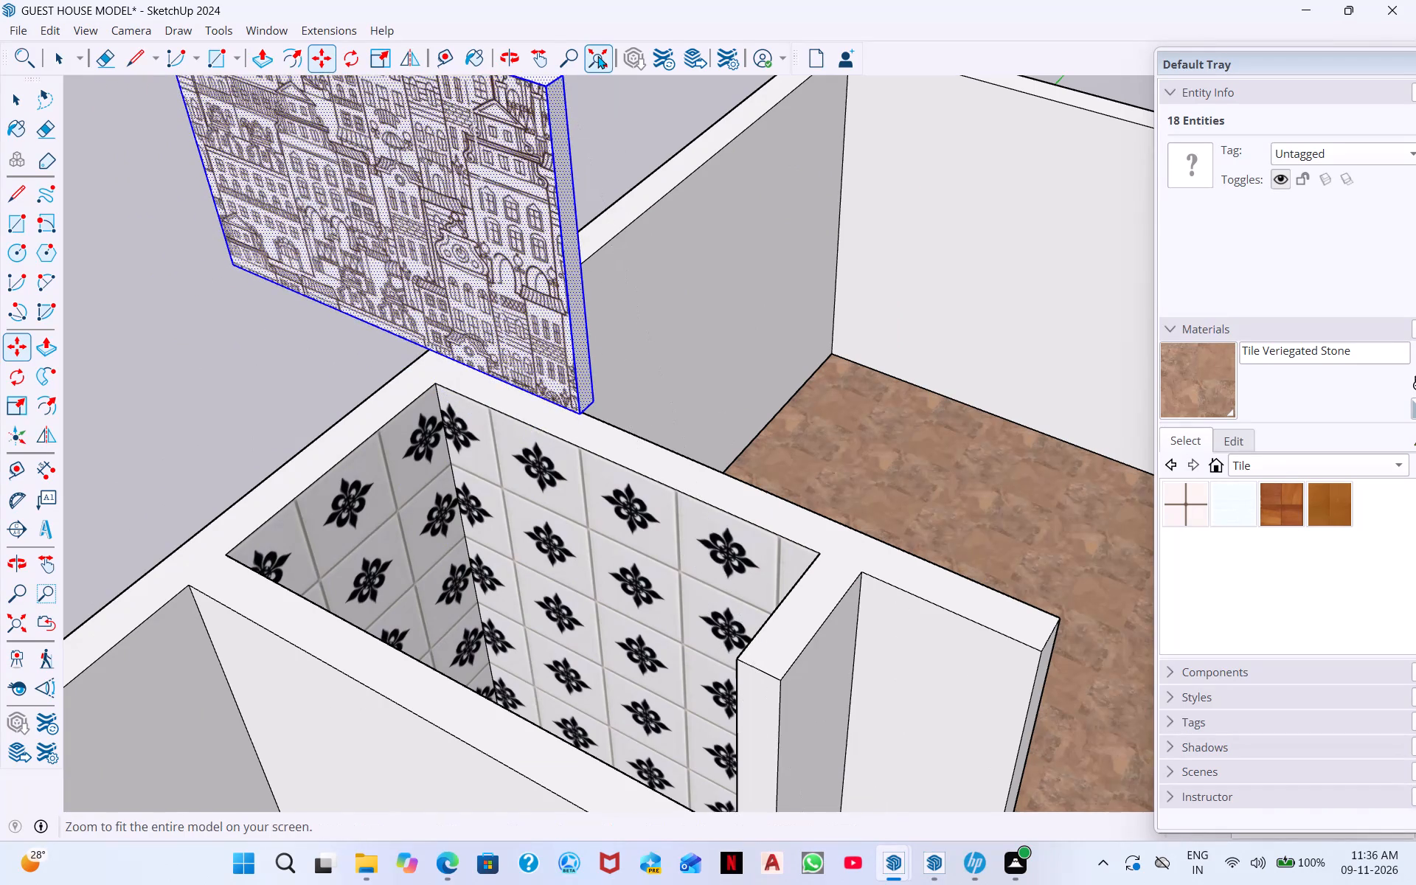
{"action": "left_click", "coordinate": [597, 55]}
{"action": "scroll", "coordinate": [902, 491], "scroll_direction": "up", "scroll_amount": 5}
{"action": "scroll", "coordinate": [794, 403], "scroll_direction": "up", "scroll_amount": 5}
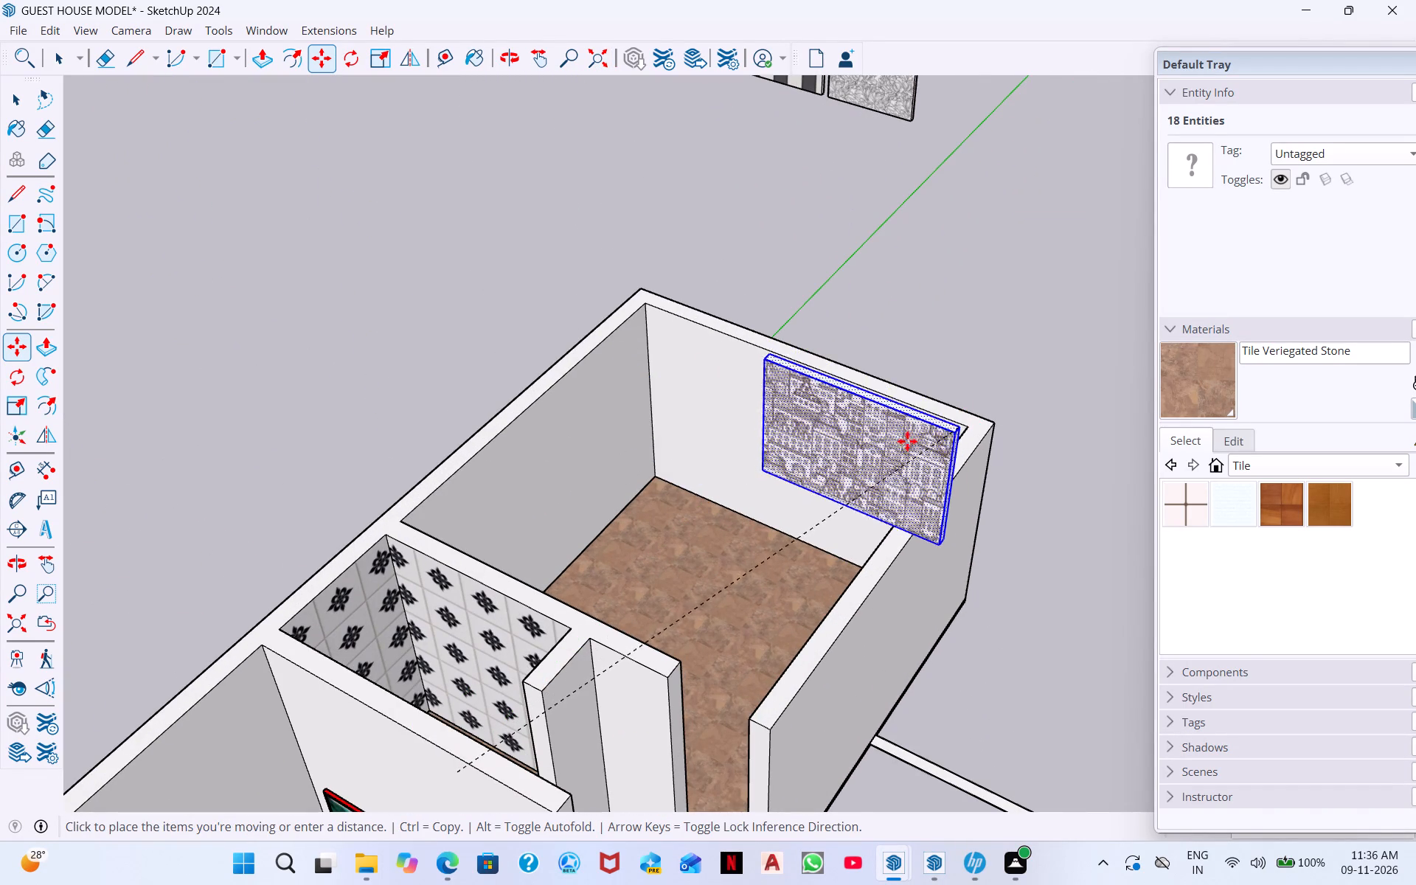
{"action": "middle_click_drag", "start_coordinate": [907, 441], "coordinate": [804, 567]}
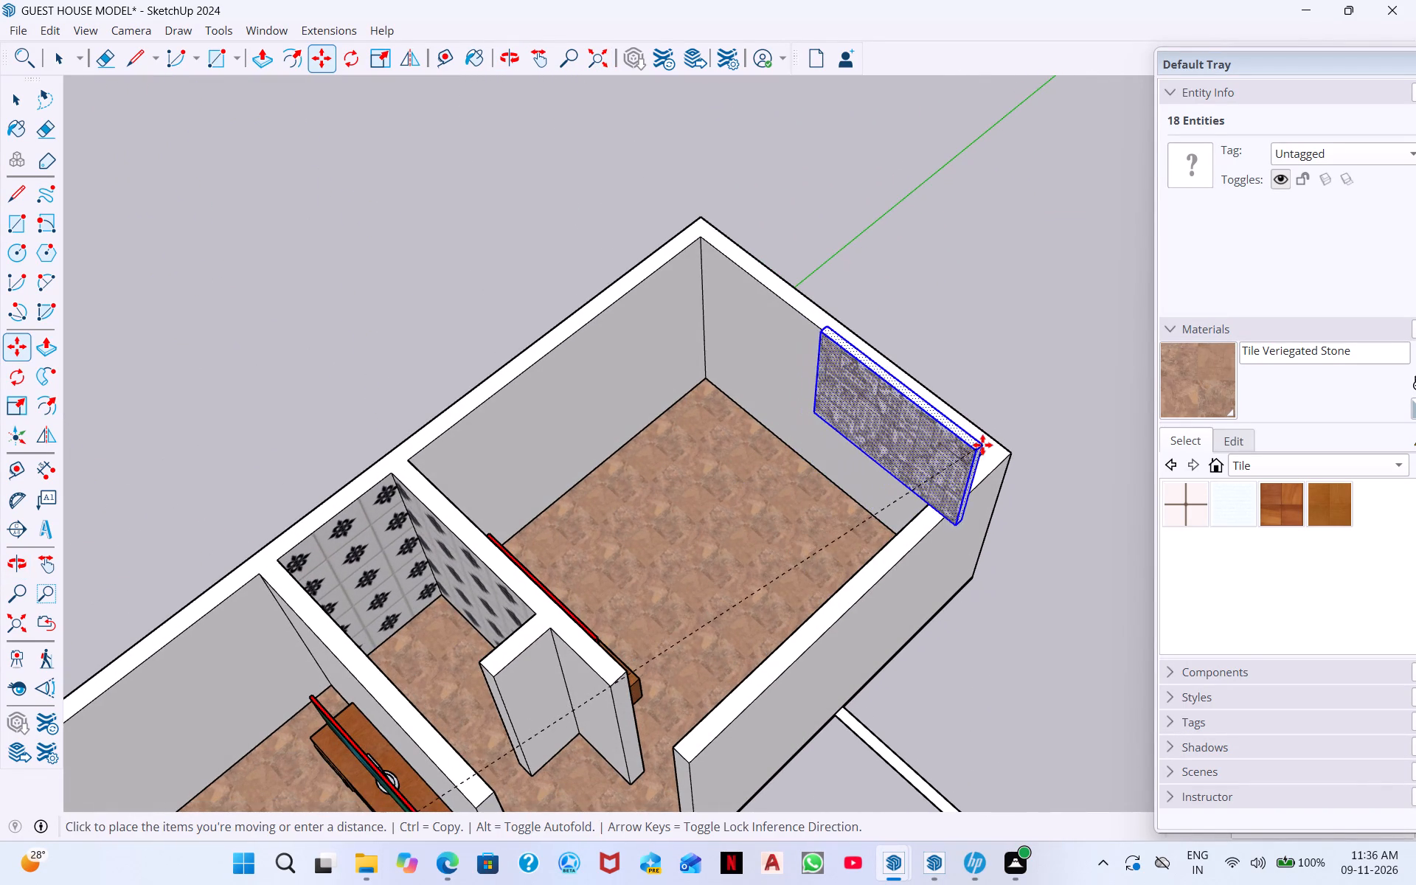
{"action": "scroll", "coordinate": [970, 451], "scroll_direction": "up", "scroll_amount": 6}
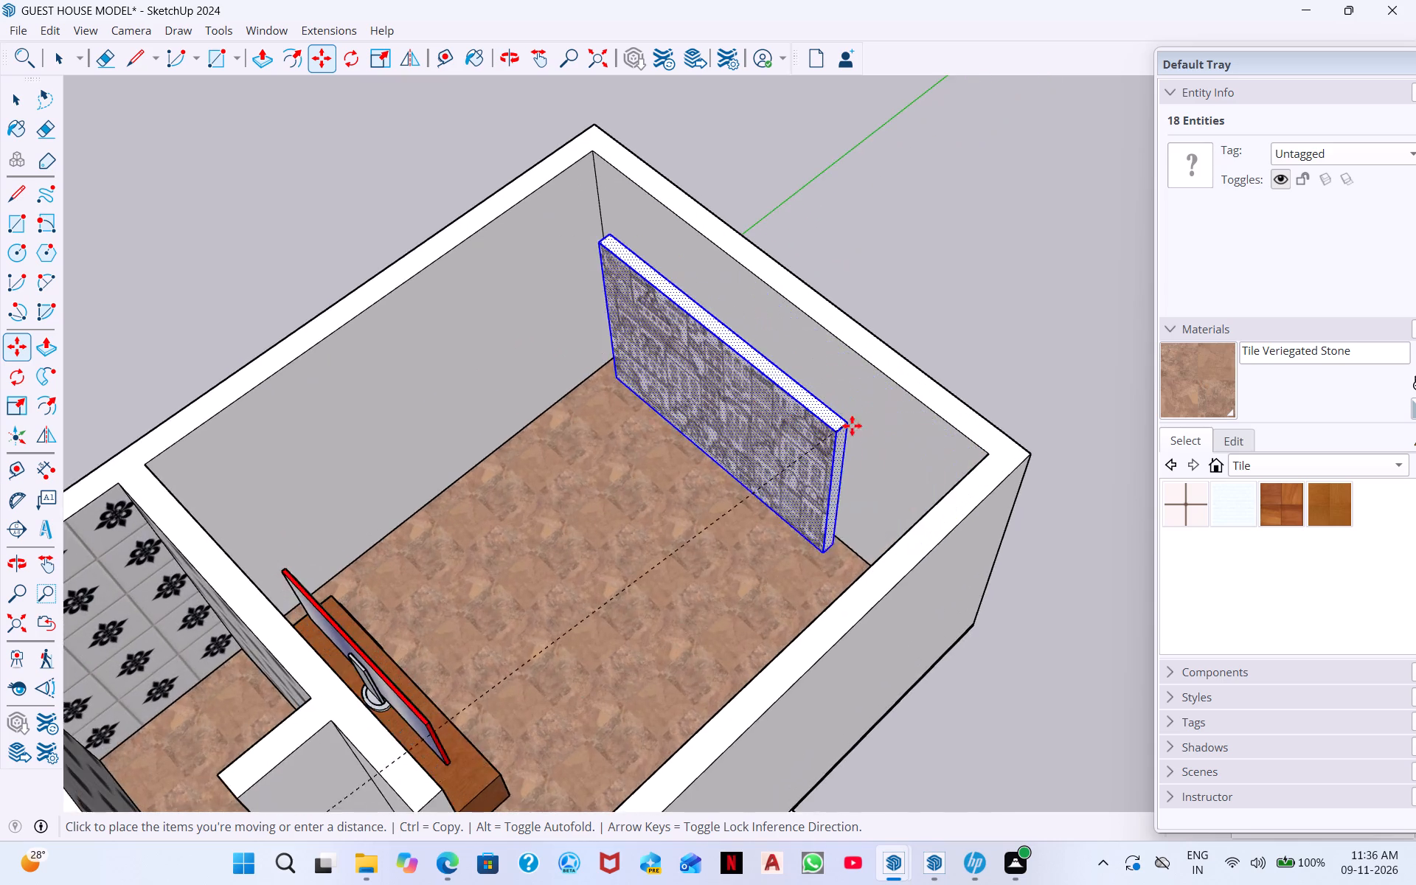
{"action": "scroll", "coordinate": [879, 430], "scroll_direction": "up", "scroll_amount": 6}
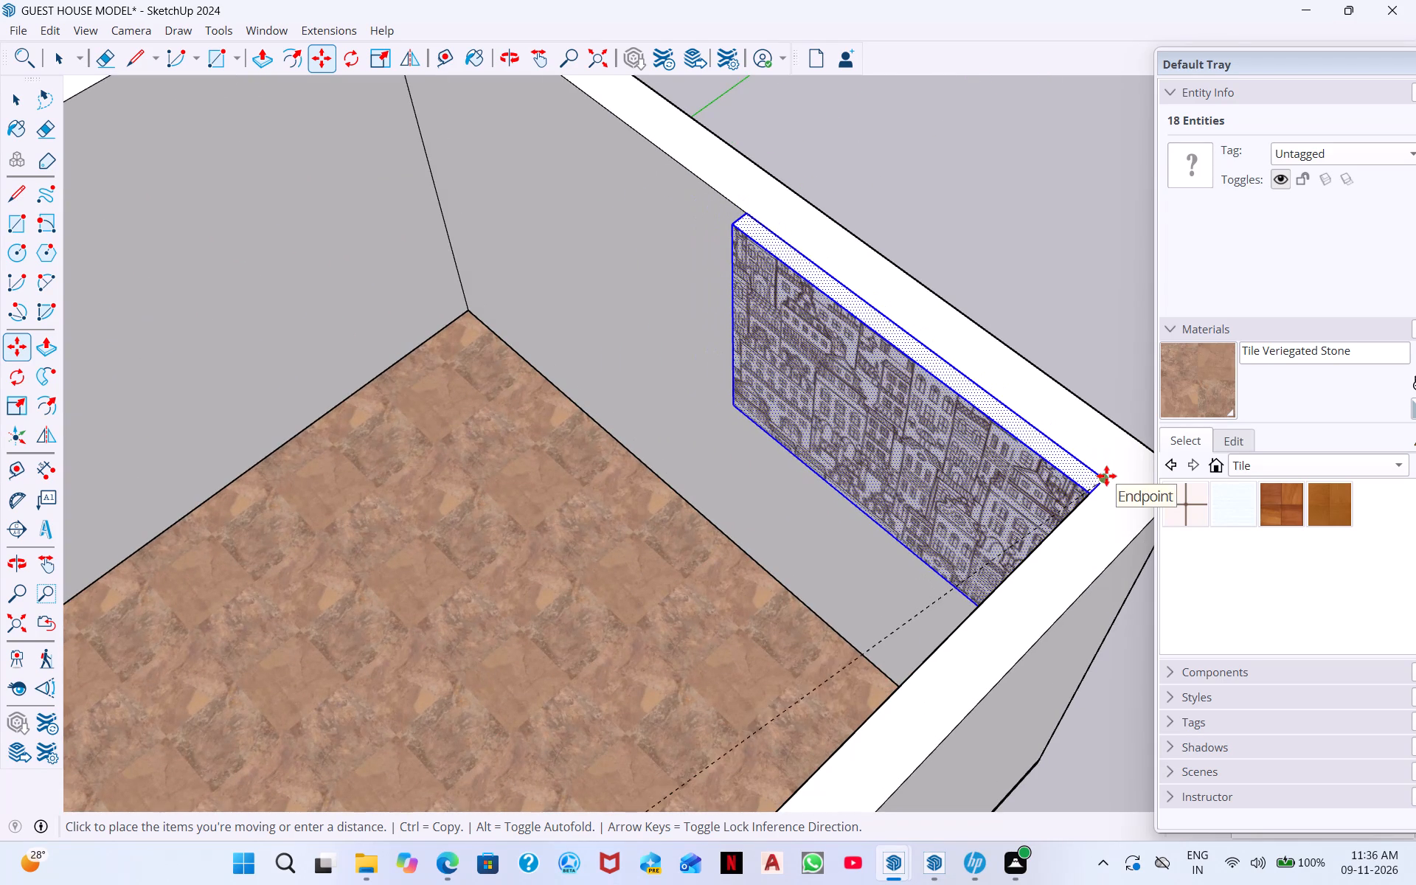
{"action": "left_click", "coordinate": [1106, 476]}
Scale the townhouse-pattern panel lengthwise so it spans the far wall from one side wall to the other.
{"action": "middle_click_drag", "start_coordinate": [799, 426], "coordinate": [928, 261]}
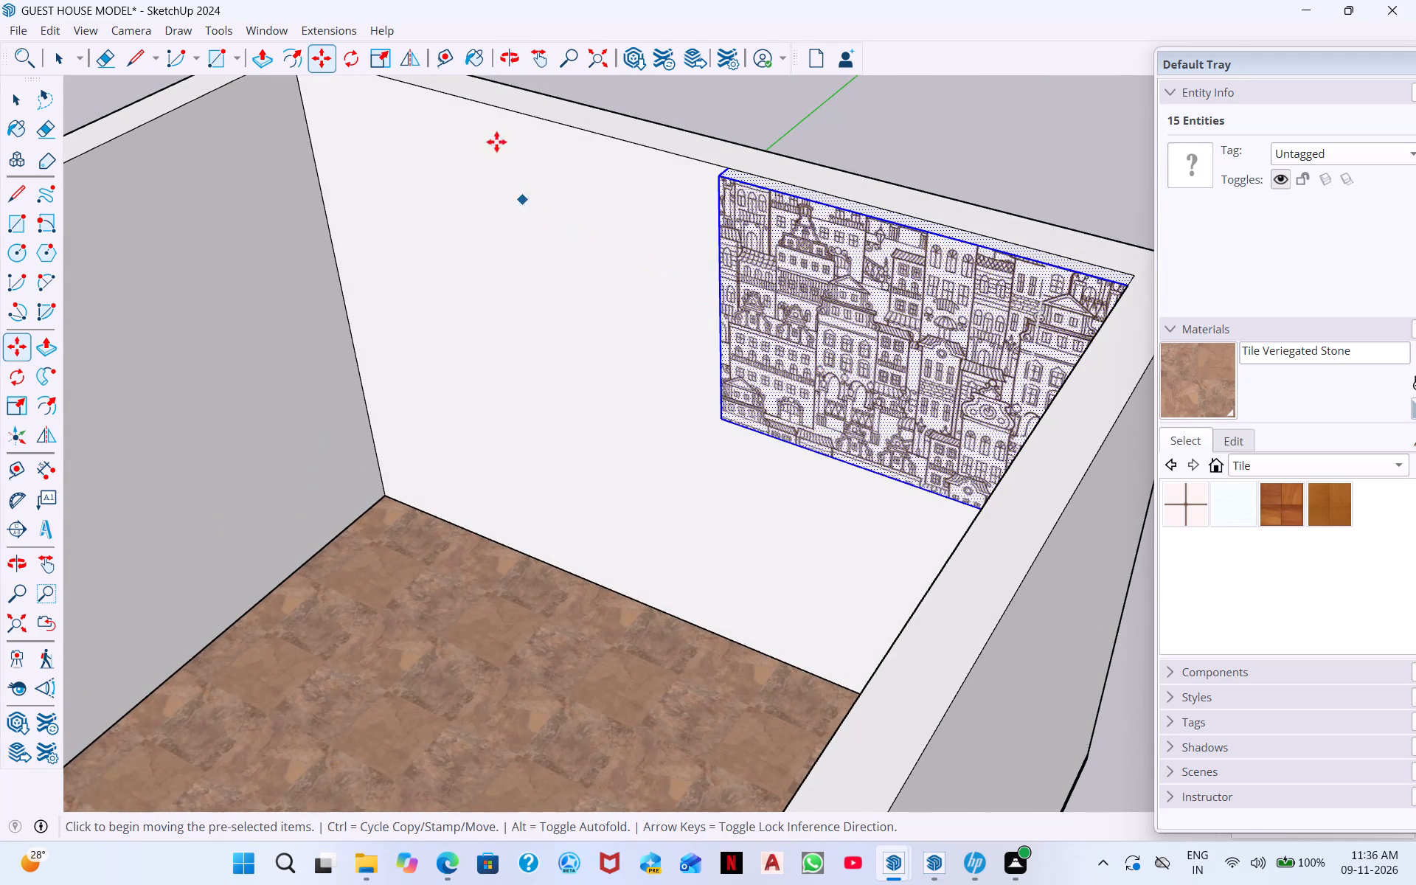
{"action": "left_click", "coordinate": [372, 63]}
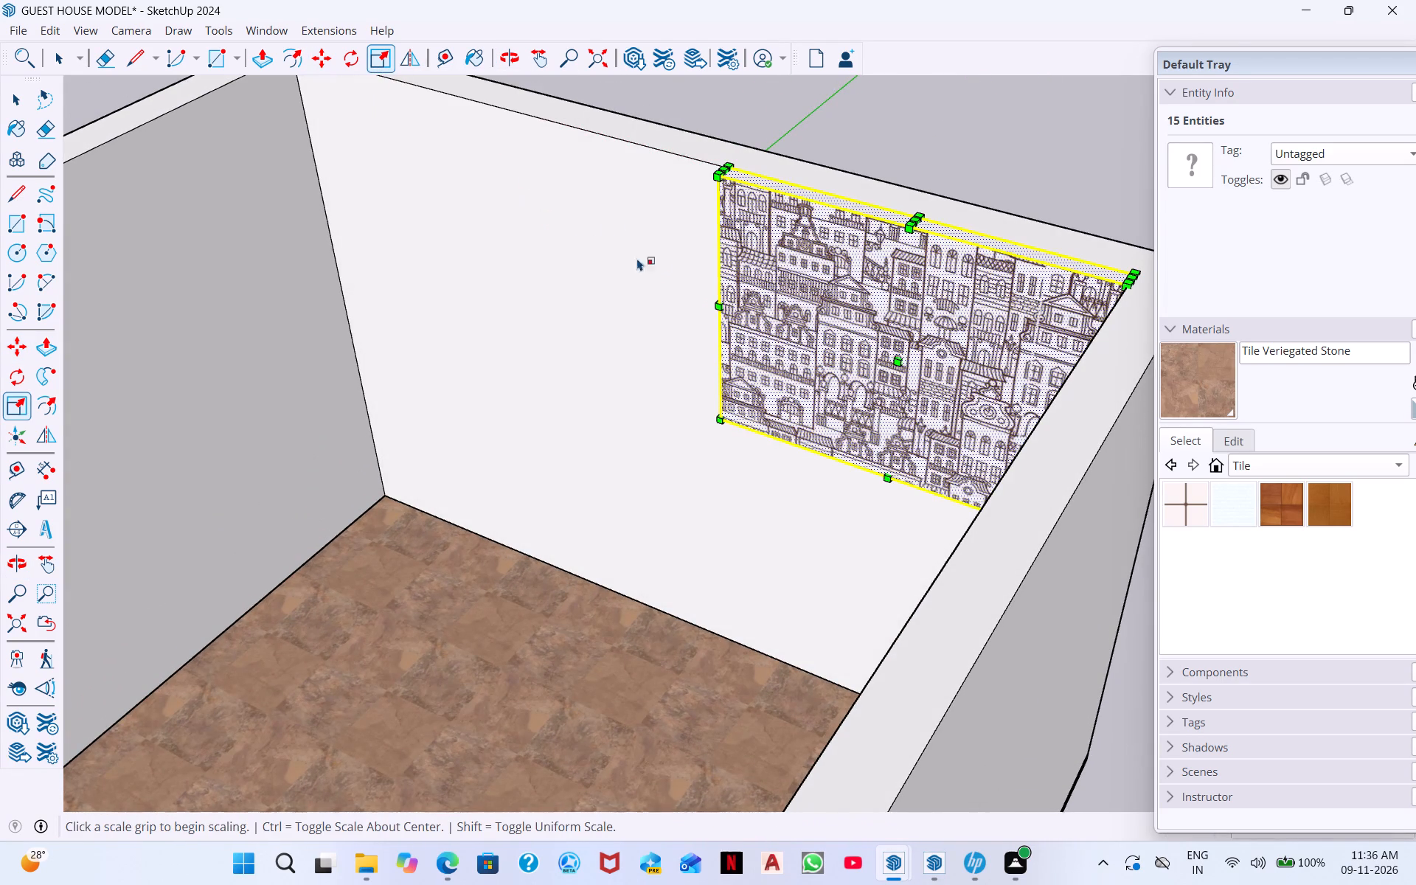
{"action": "scroll", "coordinate": [698, 269], "scroll_direction": "up", "scroll_amount": 9}
{"action": "scroll", "coordinate": [758, 325], "scroll_direction": "down", "scroll_amount": 6}
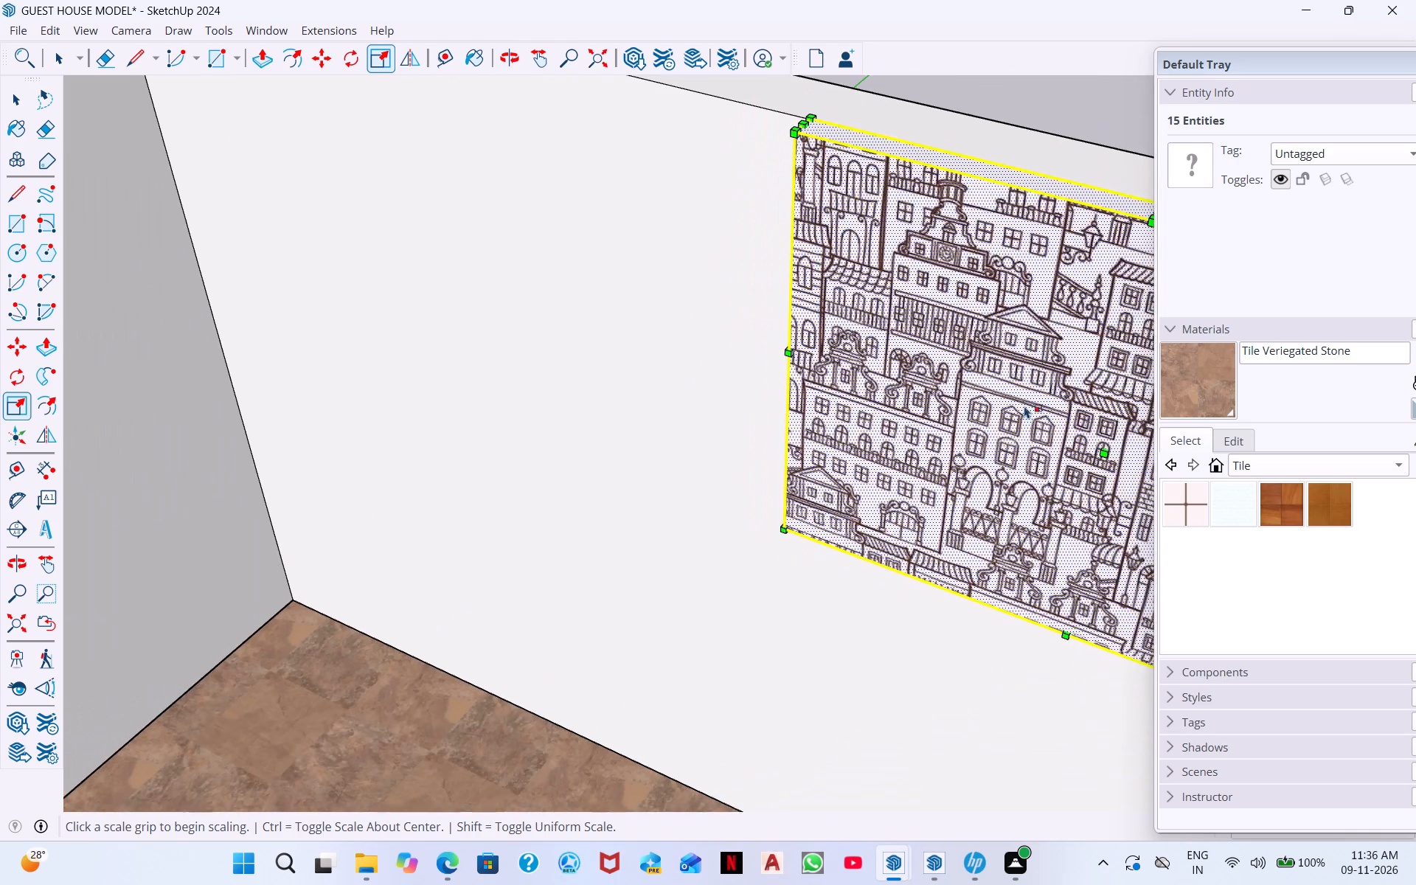
{"action": "middle_click_drag", "start_coordinate": [1075, 377], "coordinate": [1010, 576]}
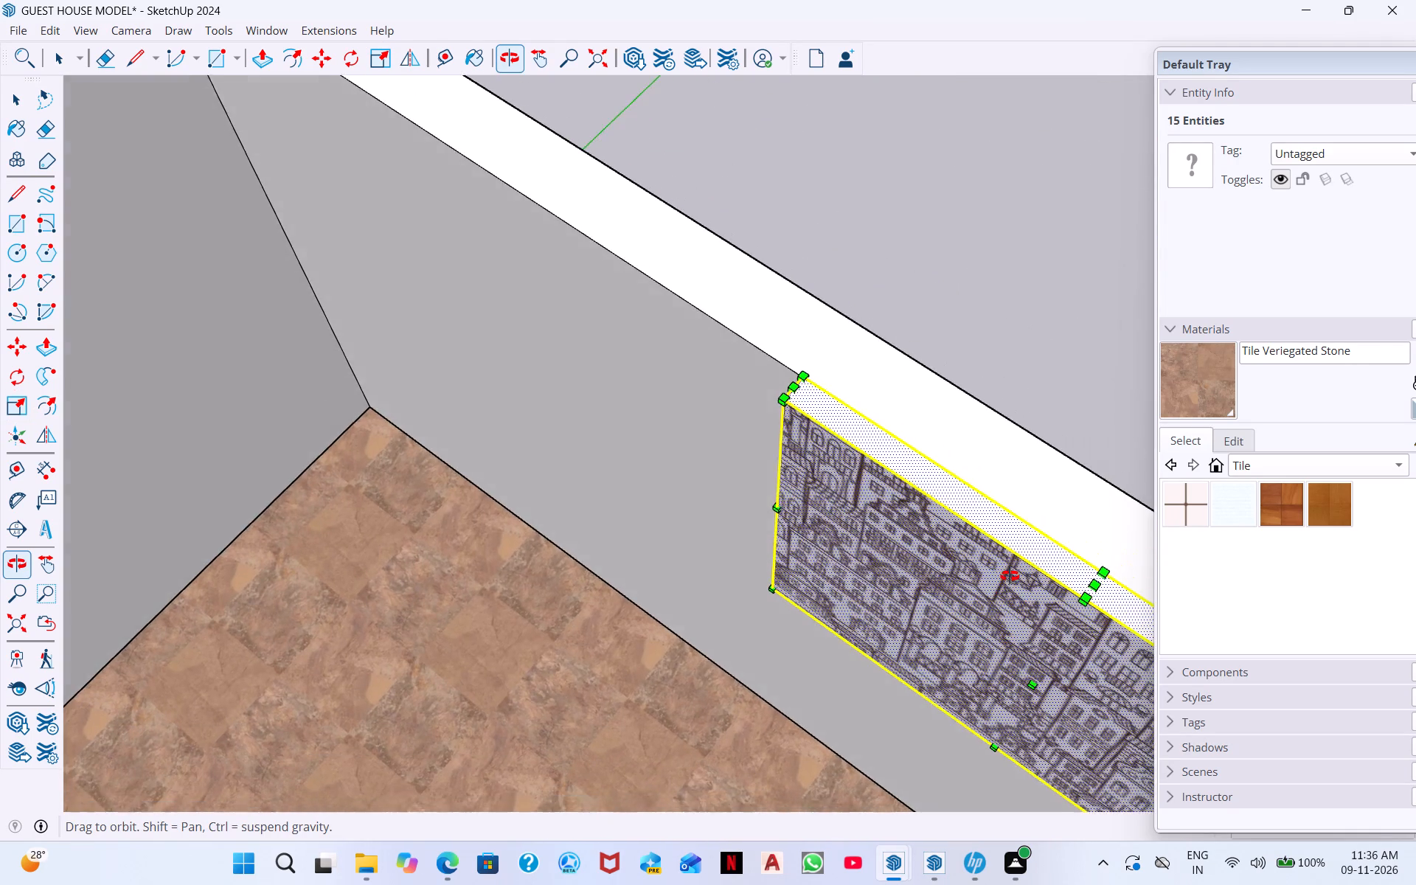
{"action": "middle_click_drag", "start_coordinate": [1010, 576], "coordinate": [1030, 310]}
{"action": "middle_click_drag", "start_coordinate": [982, 520], "coordinate": [961, 358]}
{"action": "scroll", "coordinate": [949, 355], "scroll_direction": "down", "scroll_amount": 1}
{"action": "middle_click_drag", "start_coordinate": [931, 378], "coordinate": [1089, 667]}
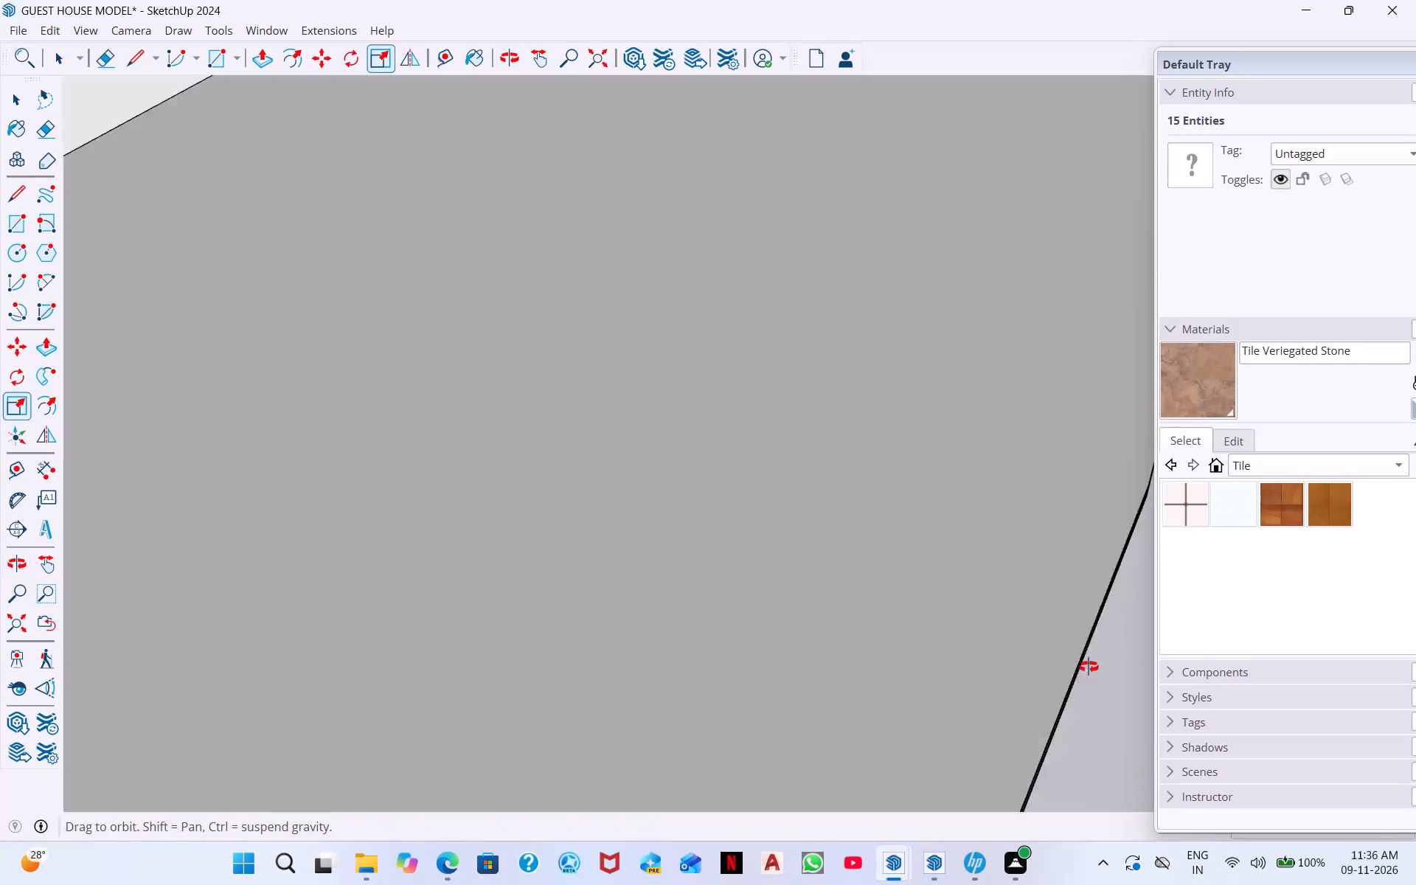
{"action": "middle_click_drag", "start_coordinate": [1089, 667], "coordinate": [1094, 666]}
{"action": "middle_click_drag", "start_coordinate": [744, 387], "coordinate": [1057, 520]}
{"action": "middle_click_drag", "start_coordinate": [591, 454], "coordinate": [886, 473]}
{"action": "scroll", "coordinate": [530, 380], "scroll_direction": "down", "scroll_amount": 12}
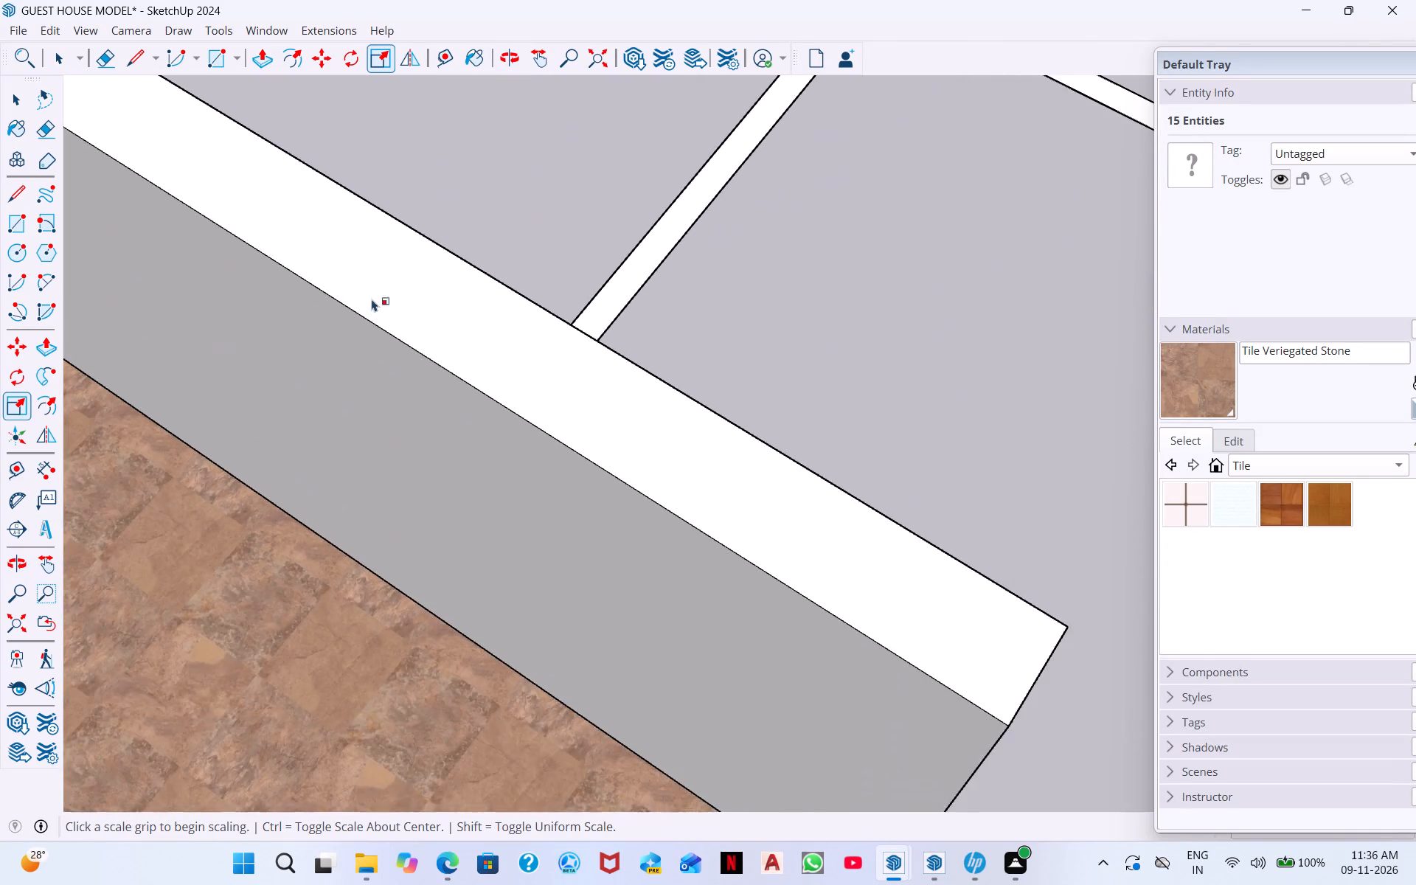
{"action": "scroll", "coordinate": [372, 299], "scroll_direction": "down", "scroll_amount": 15}
{"action": "middle_click_drag", "start_coordinate": [184, 430], "coordinate": [190, 403]}
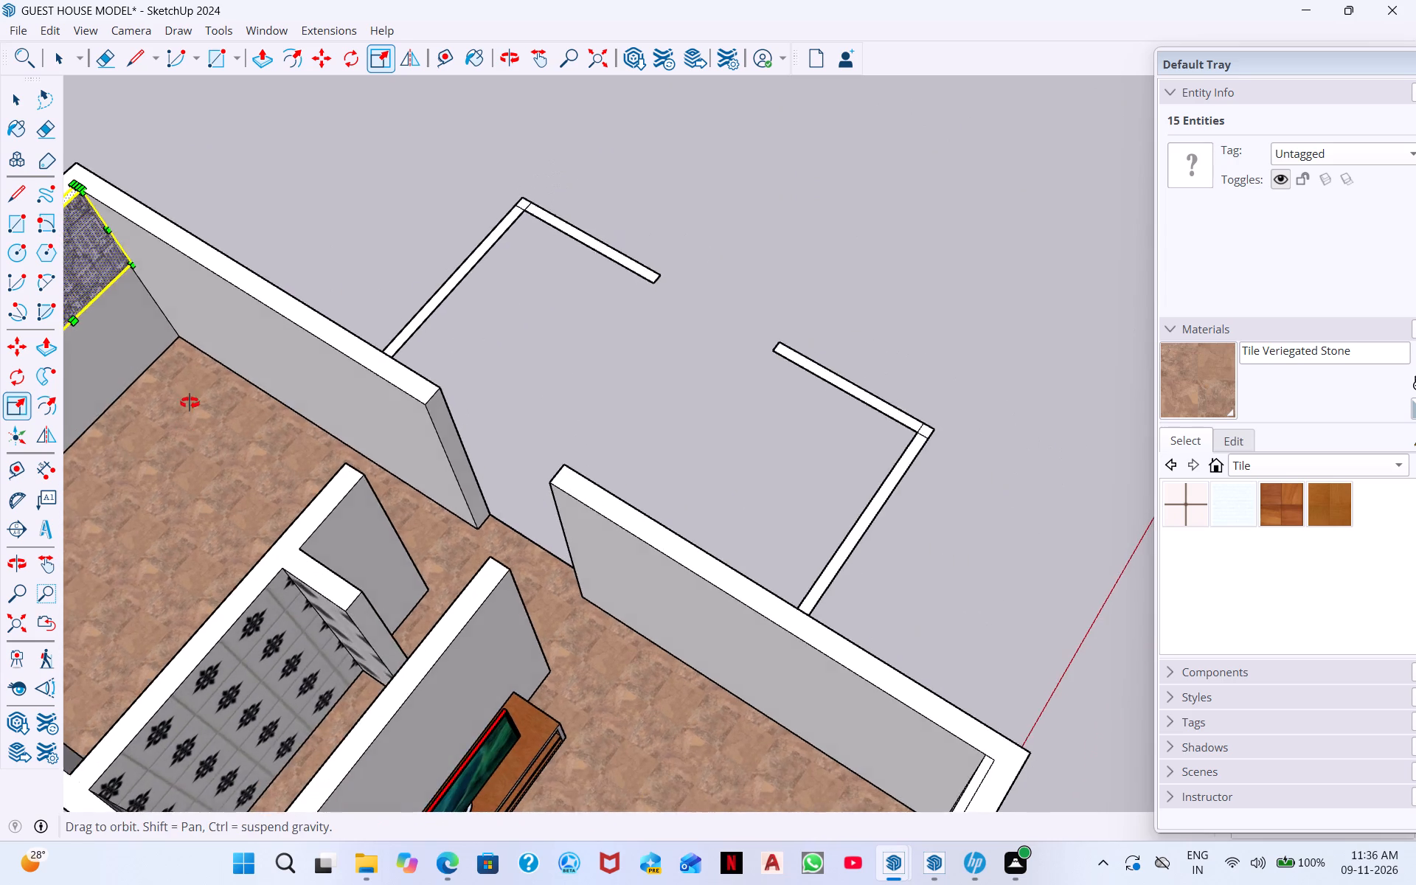
{"action": "middle_click_drag", "start_coordinate": [190, 403], "coordinate": [211, 331]}
{"action": "left_click", "coordinate": [600, 65]}
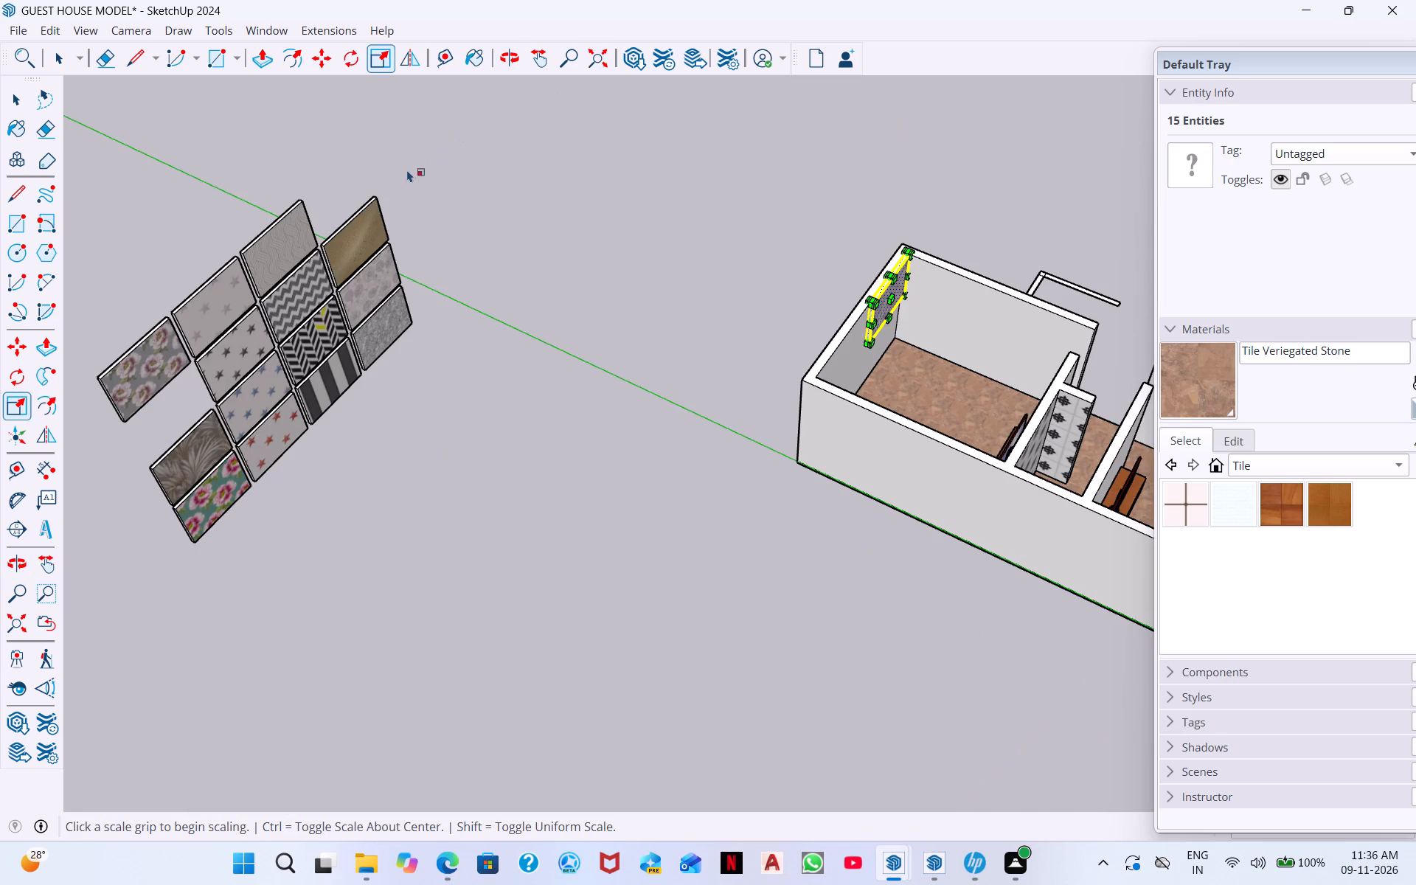
{"action": "scroll", "coordinate": [836, 344], "scroll_direction": "up", "scroll_amount": 12}
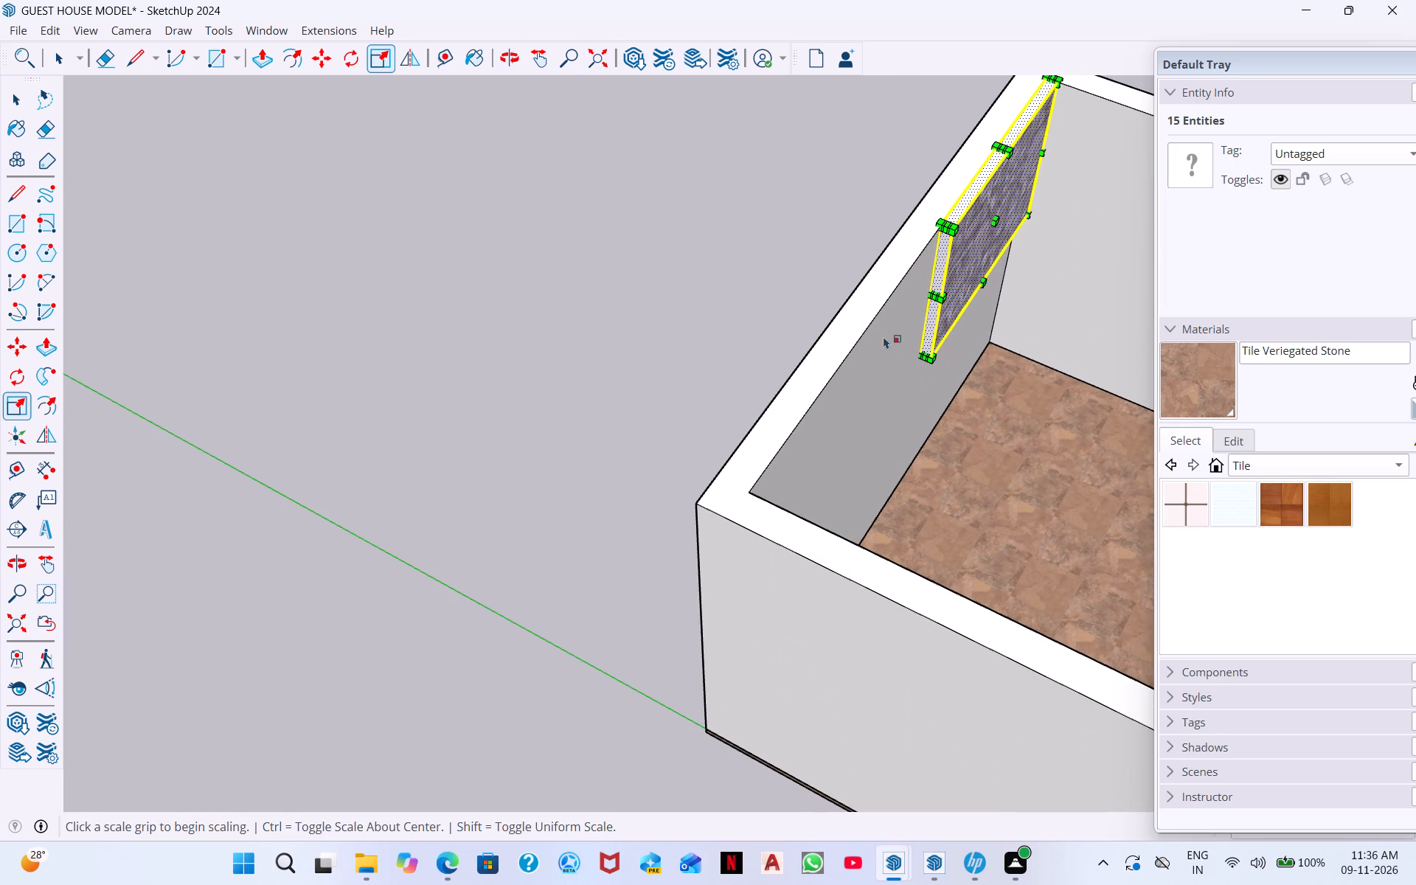
{"action": "left_click", "coordinate": [931, 294]}
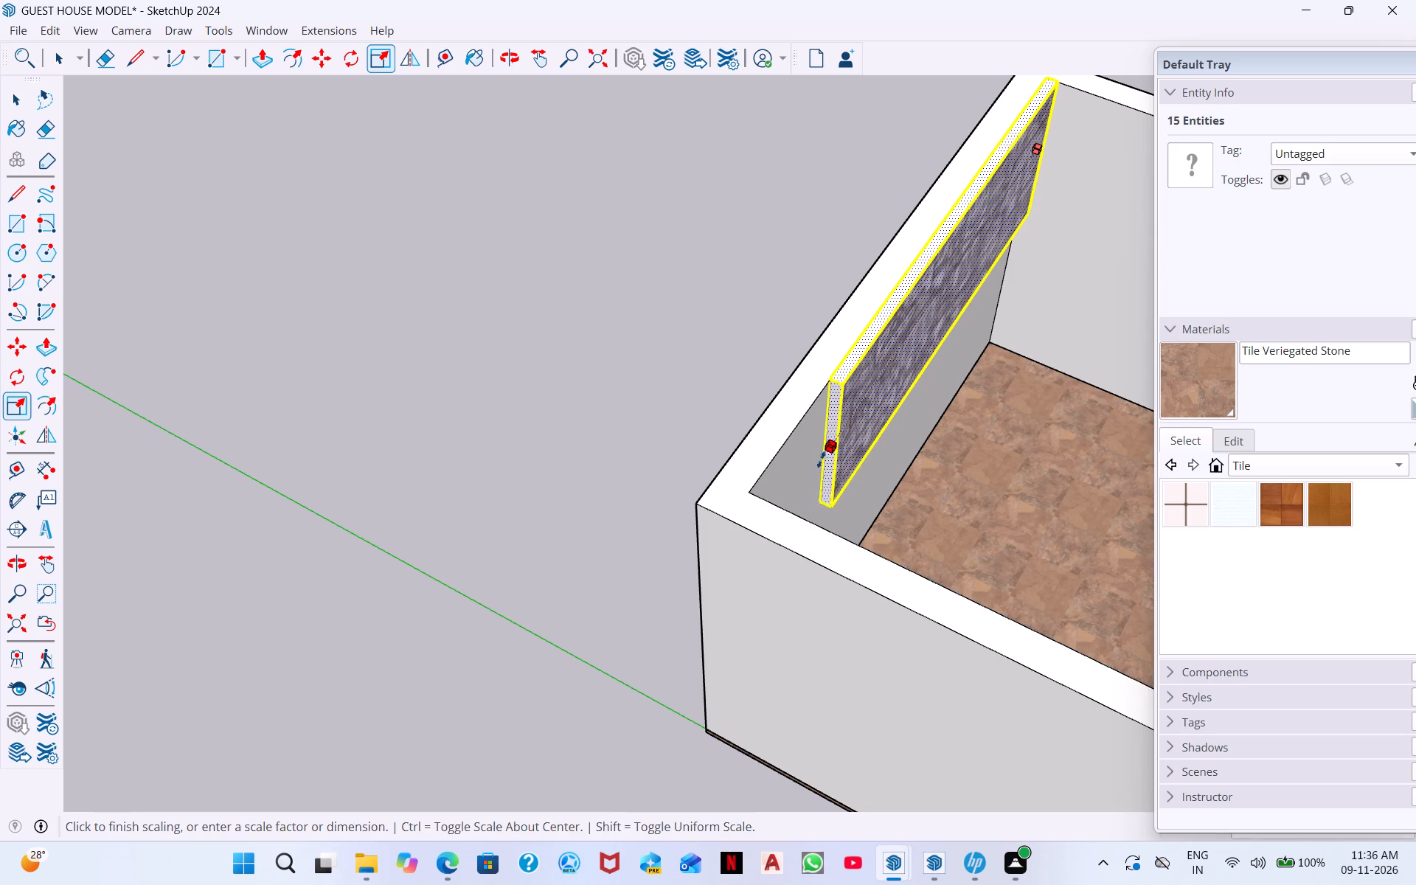
{"action": "left_click", "coordinate": [762, 496]}
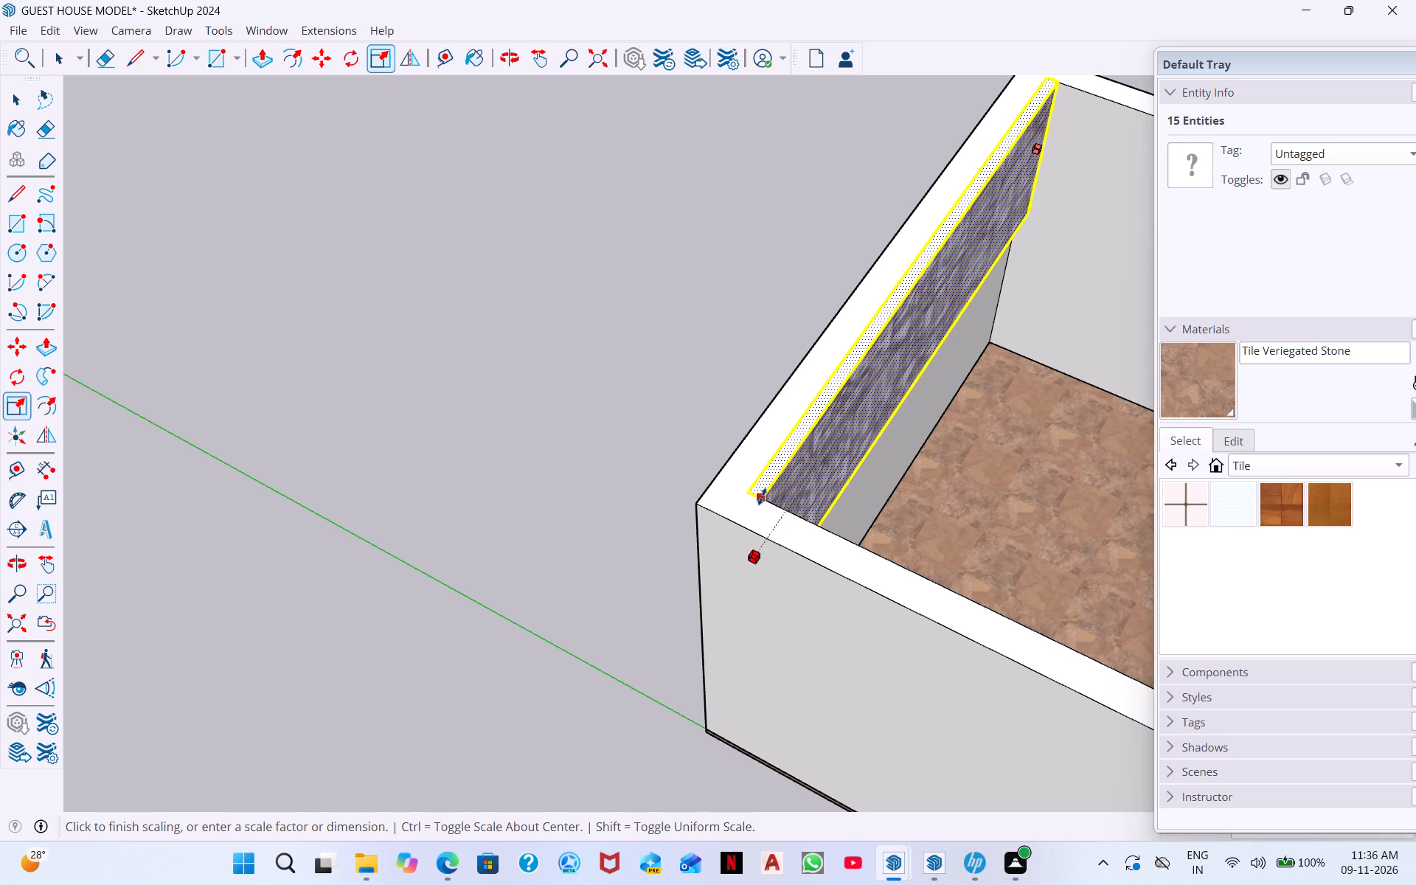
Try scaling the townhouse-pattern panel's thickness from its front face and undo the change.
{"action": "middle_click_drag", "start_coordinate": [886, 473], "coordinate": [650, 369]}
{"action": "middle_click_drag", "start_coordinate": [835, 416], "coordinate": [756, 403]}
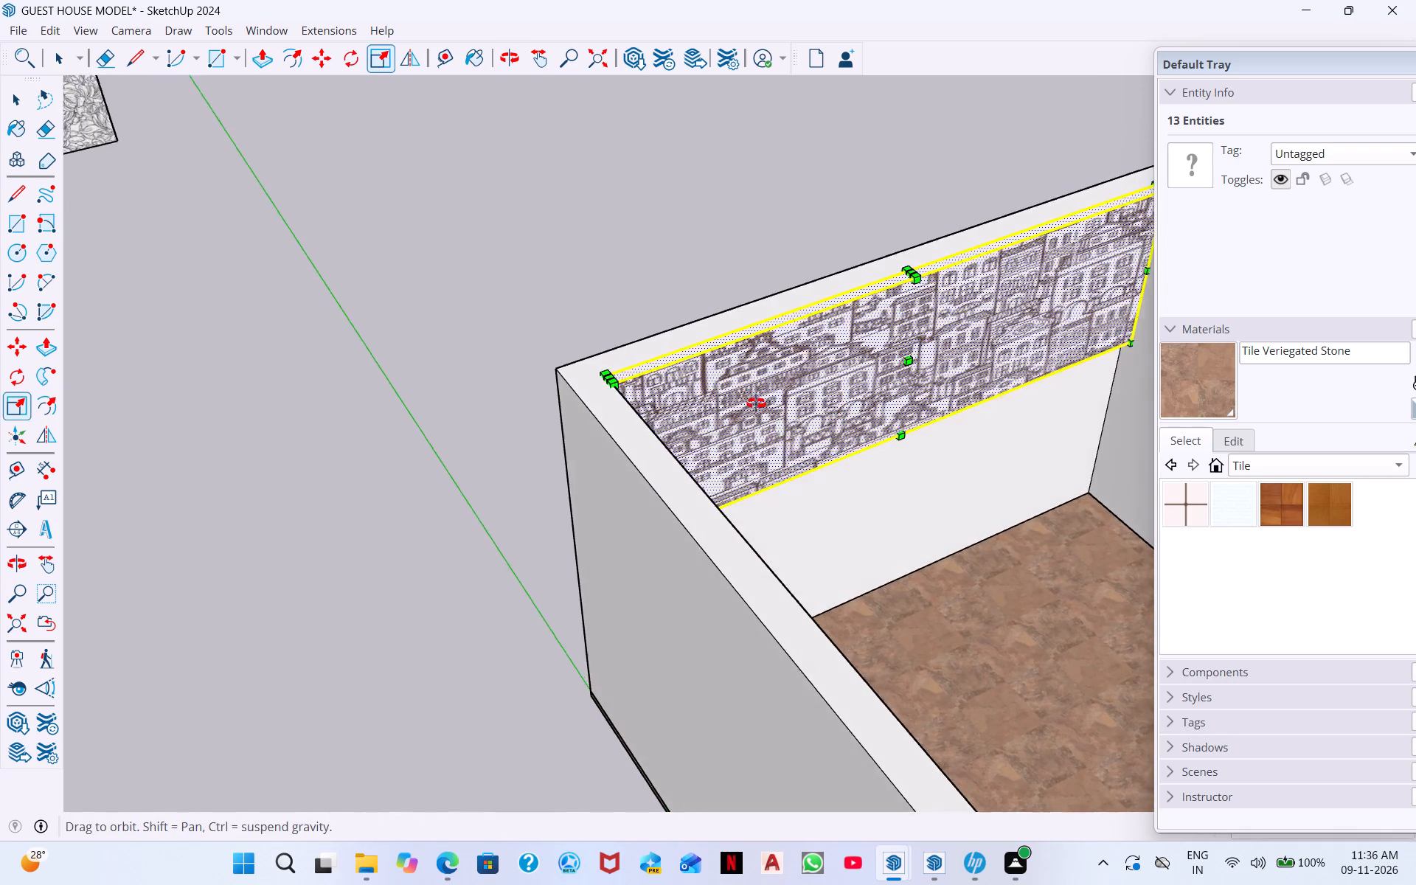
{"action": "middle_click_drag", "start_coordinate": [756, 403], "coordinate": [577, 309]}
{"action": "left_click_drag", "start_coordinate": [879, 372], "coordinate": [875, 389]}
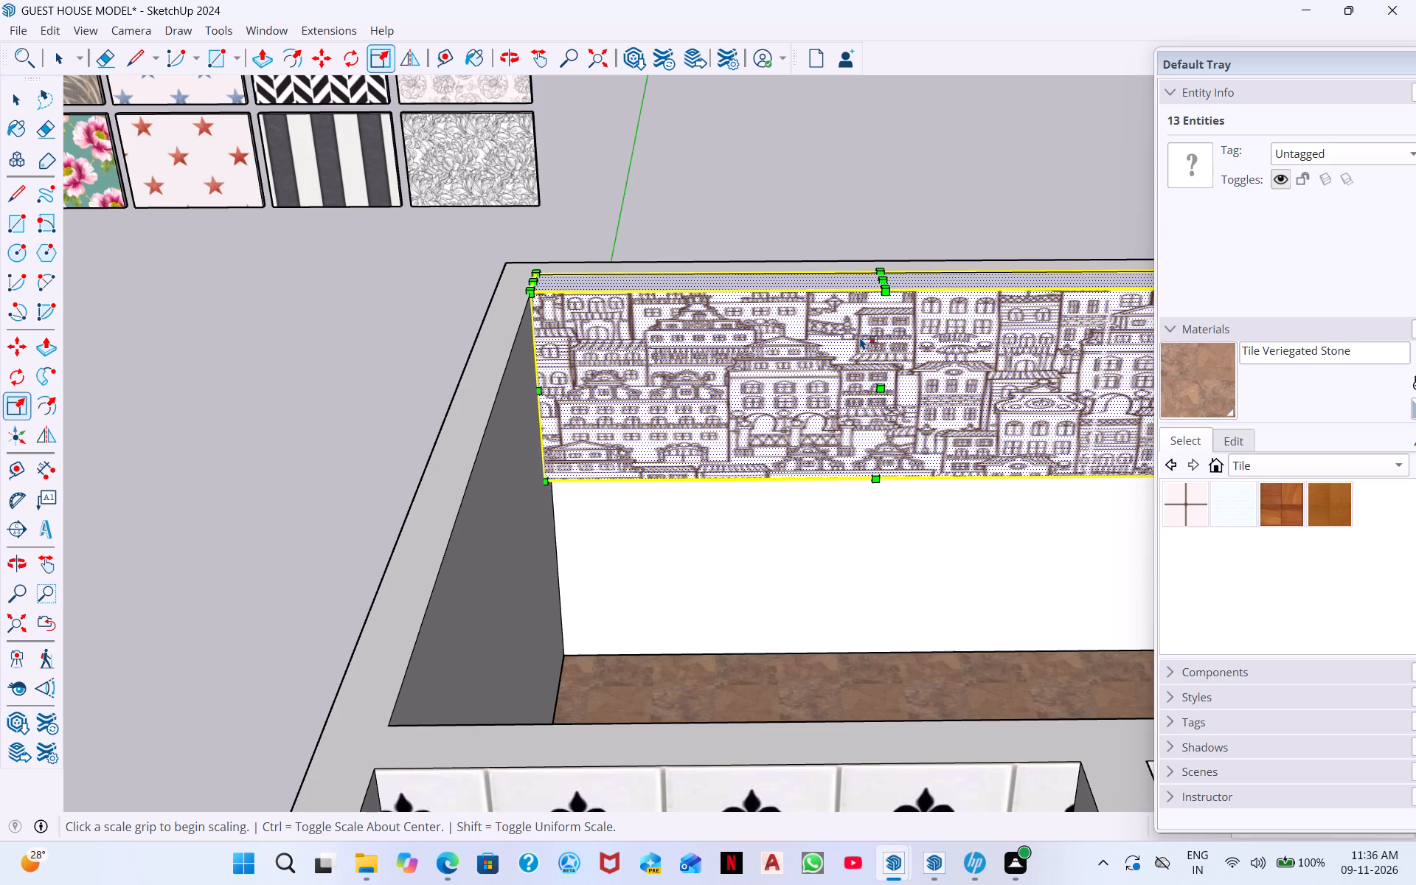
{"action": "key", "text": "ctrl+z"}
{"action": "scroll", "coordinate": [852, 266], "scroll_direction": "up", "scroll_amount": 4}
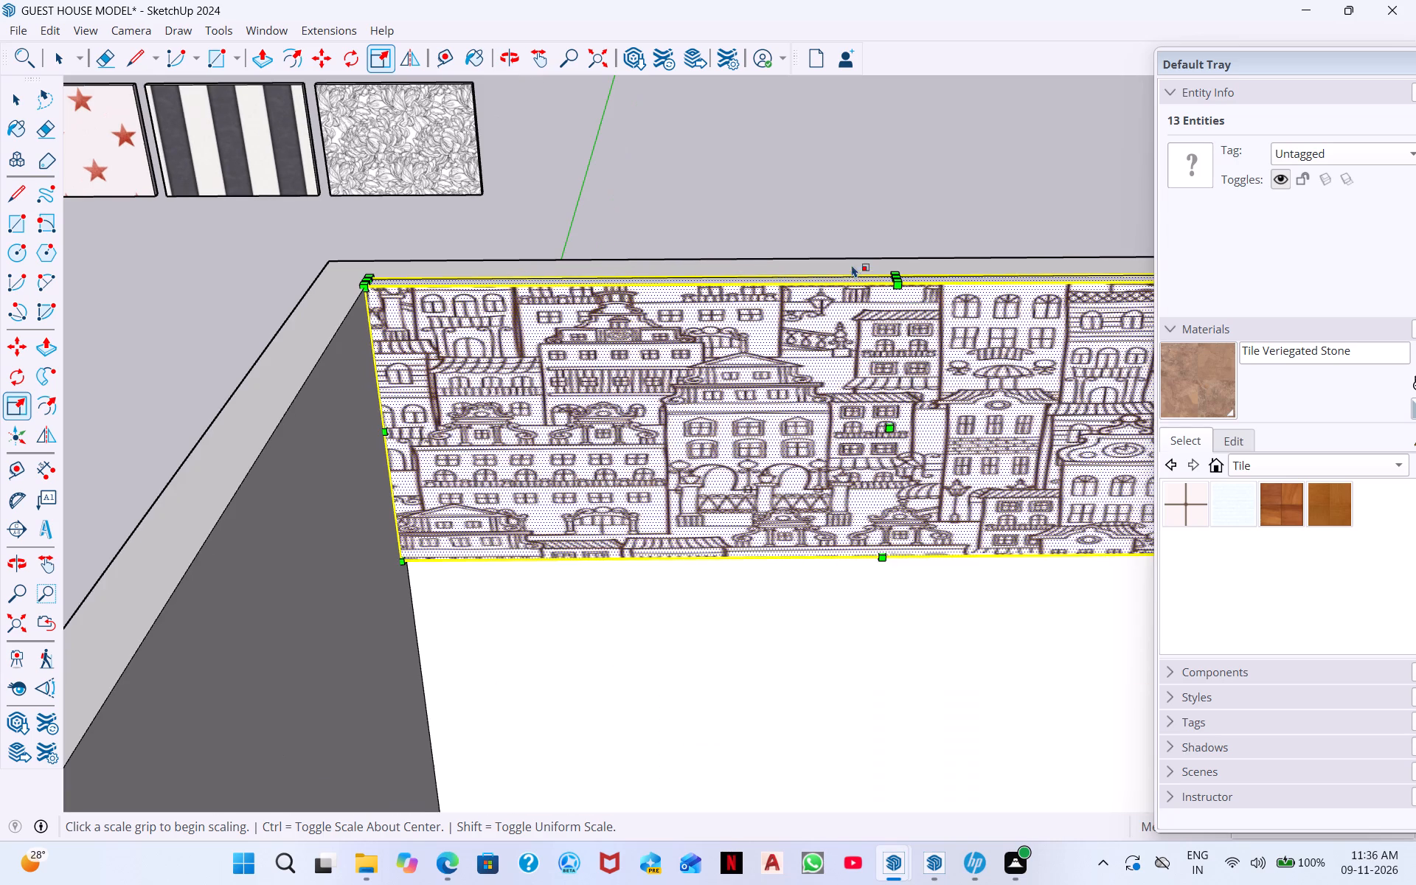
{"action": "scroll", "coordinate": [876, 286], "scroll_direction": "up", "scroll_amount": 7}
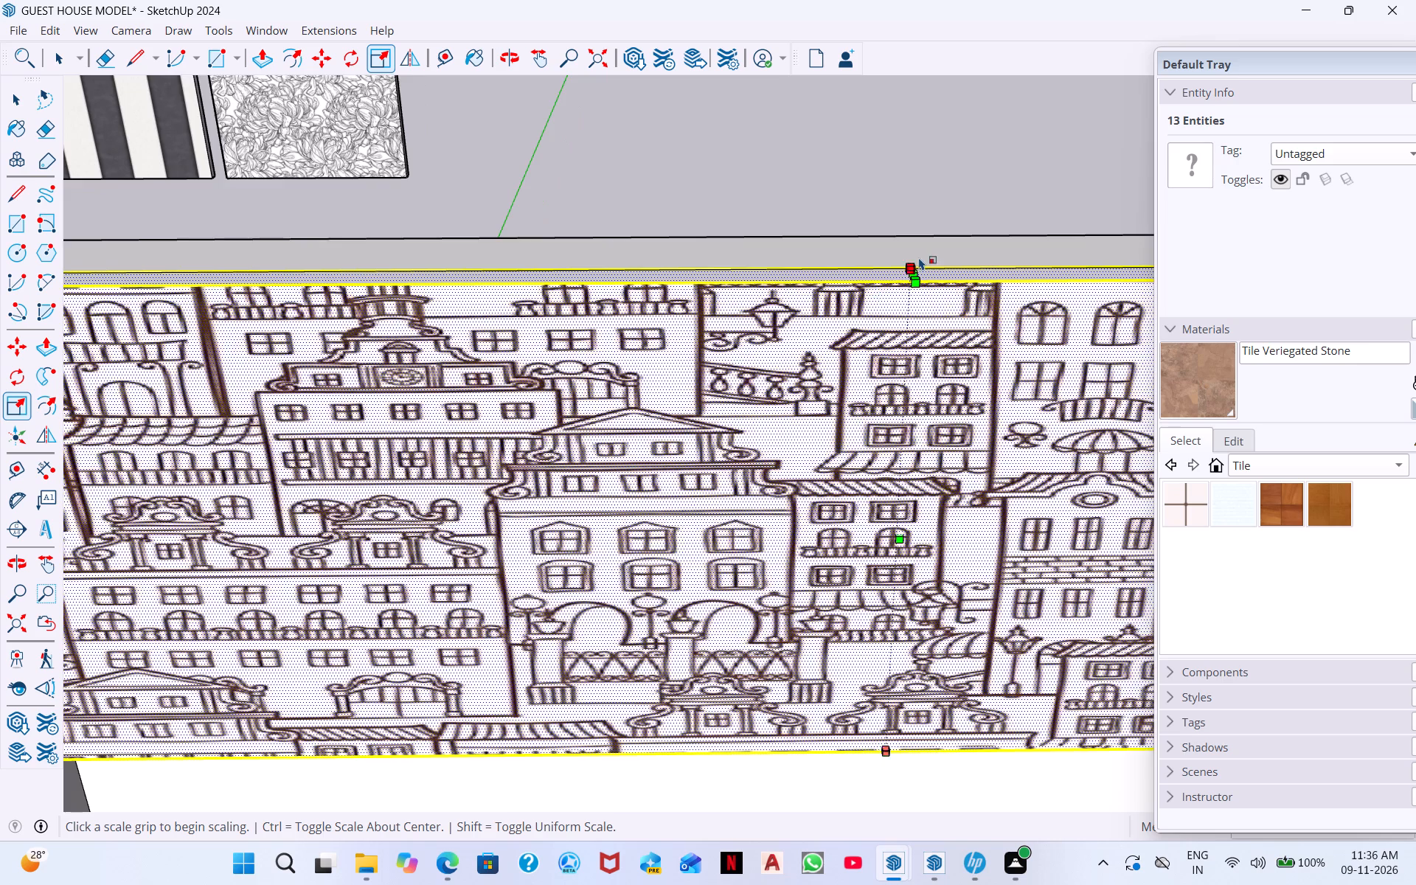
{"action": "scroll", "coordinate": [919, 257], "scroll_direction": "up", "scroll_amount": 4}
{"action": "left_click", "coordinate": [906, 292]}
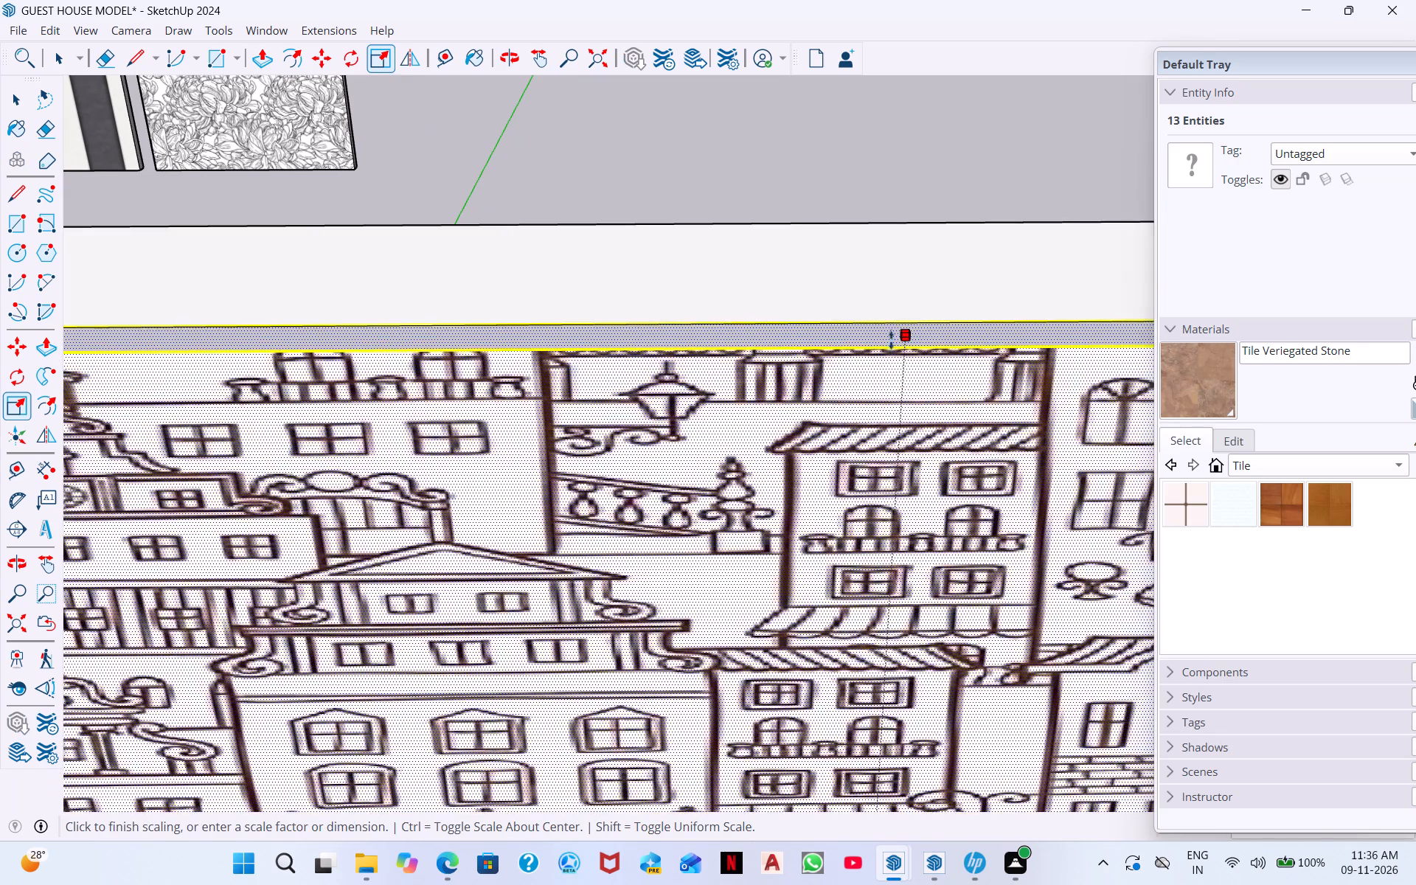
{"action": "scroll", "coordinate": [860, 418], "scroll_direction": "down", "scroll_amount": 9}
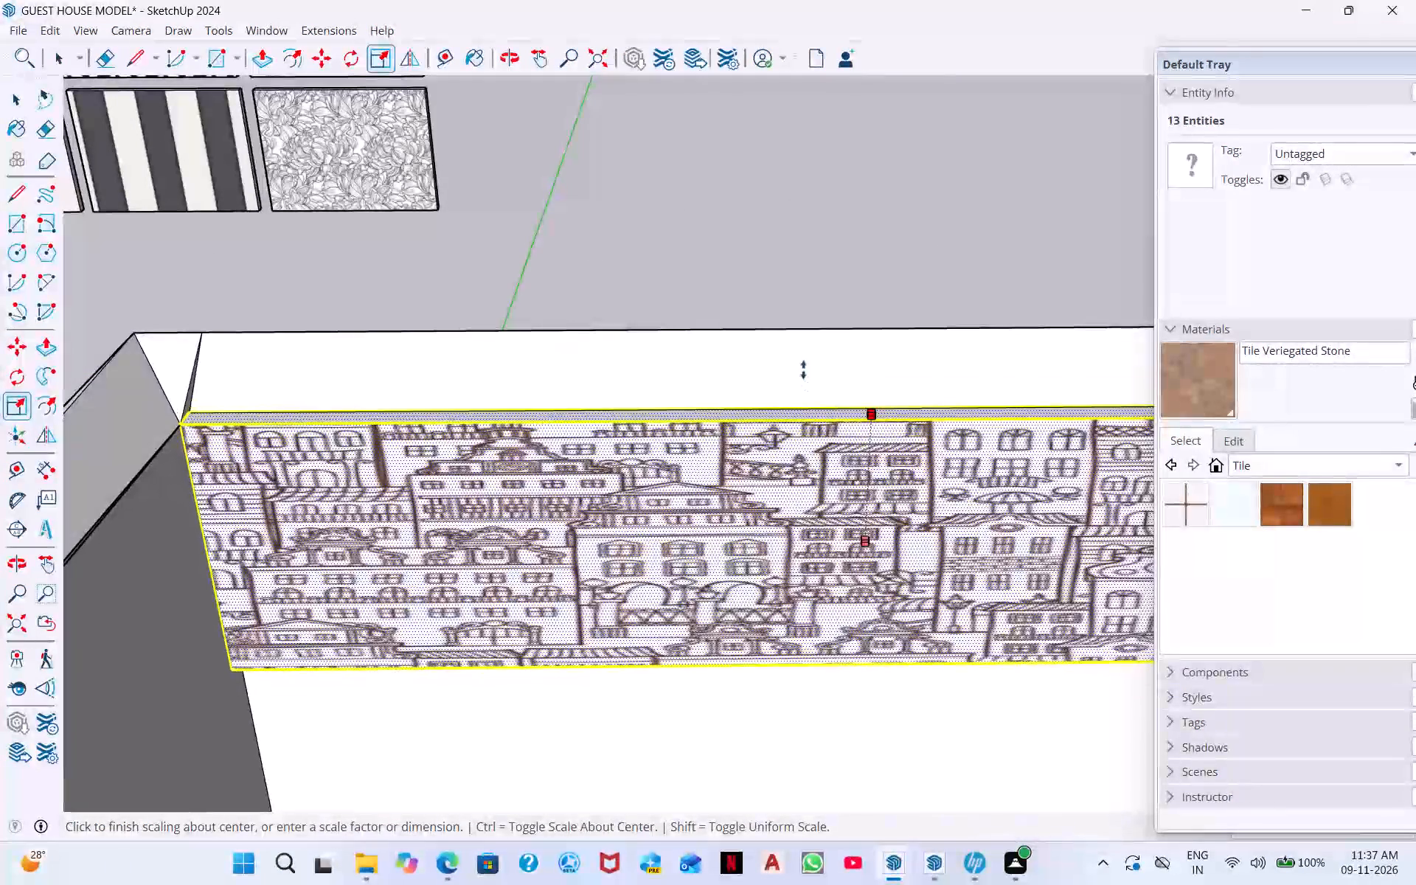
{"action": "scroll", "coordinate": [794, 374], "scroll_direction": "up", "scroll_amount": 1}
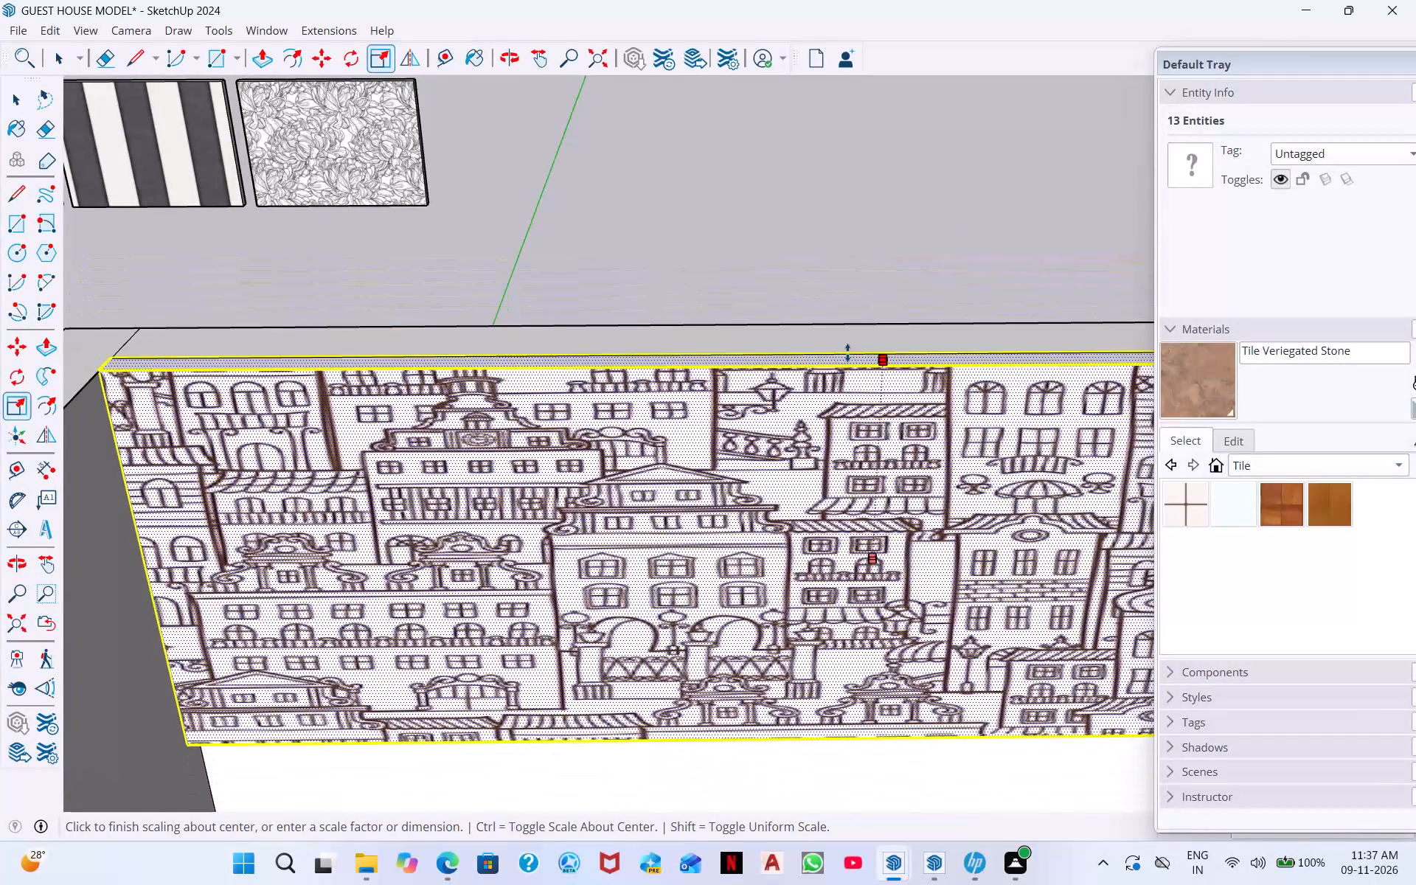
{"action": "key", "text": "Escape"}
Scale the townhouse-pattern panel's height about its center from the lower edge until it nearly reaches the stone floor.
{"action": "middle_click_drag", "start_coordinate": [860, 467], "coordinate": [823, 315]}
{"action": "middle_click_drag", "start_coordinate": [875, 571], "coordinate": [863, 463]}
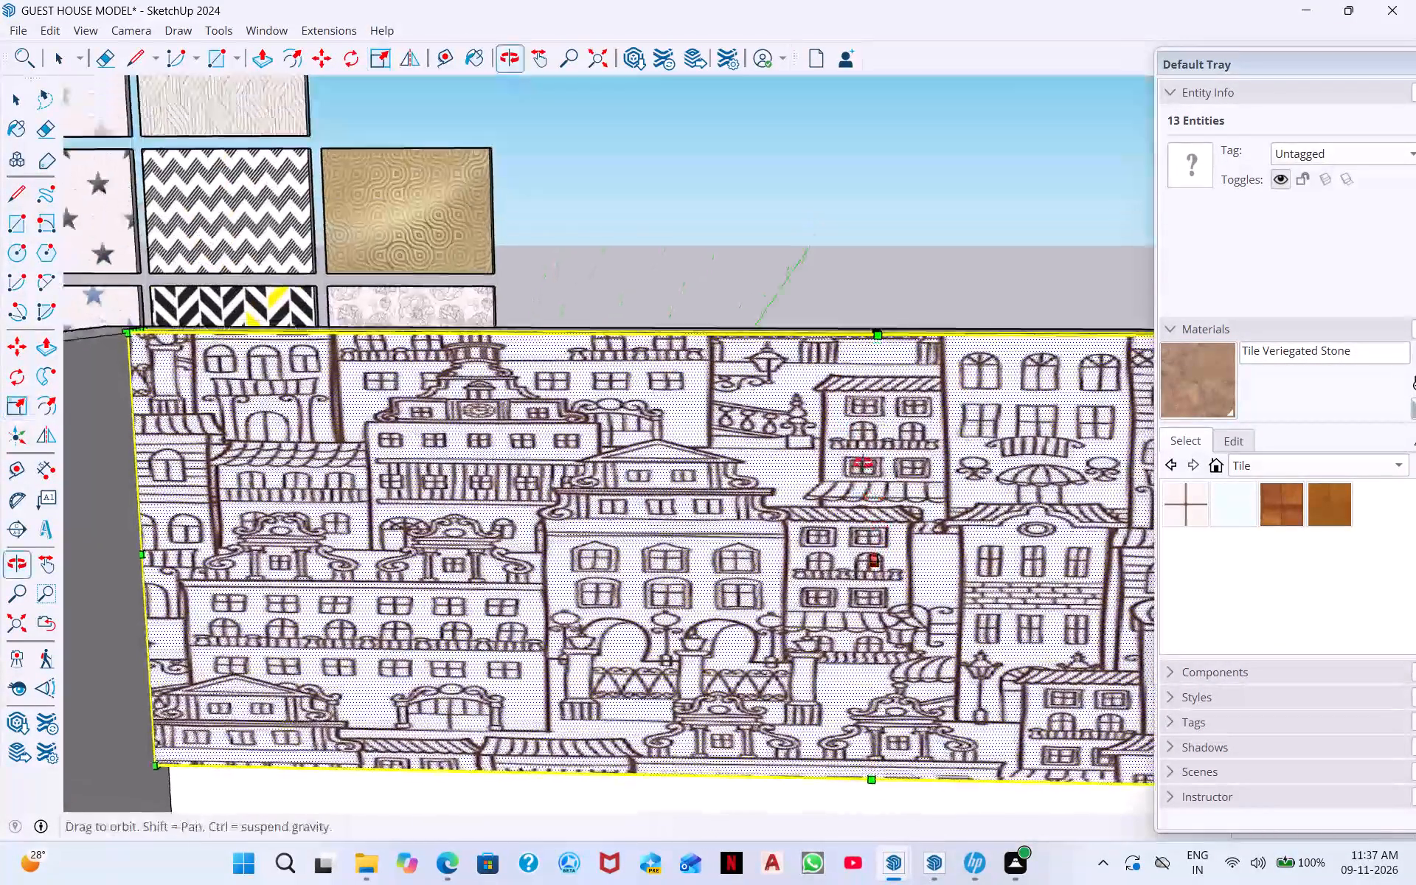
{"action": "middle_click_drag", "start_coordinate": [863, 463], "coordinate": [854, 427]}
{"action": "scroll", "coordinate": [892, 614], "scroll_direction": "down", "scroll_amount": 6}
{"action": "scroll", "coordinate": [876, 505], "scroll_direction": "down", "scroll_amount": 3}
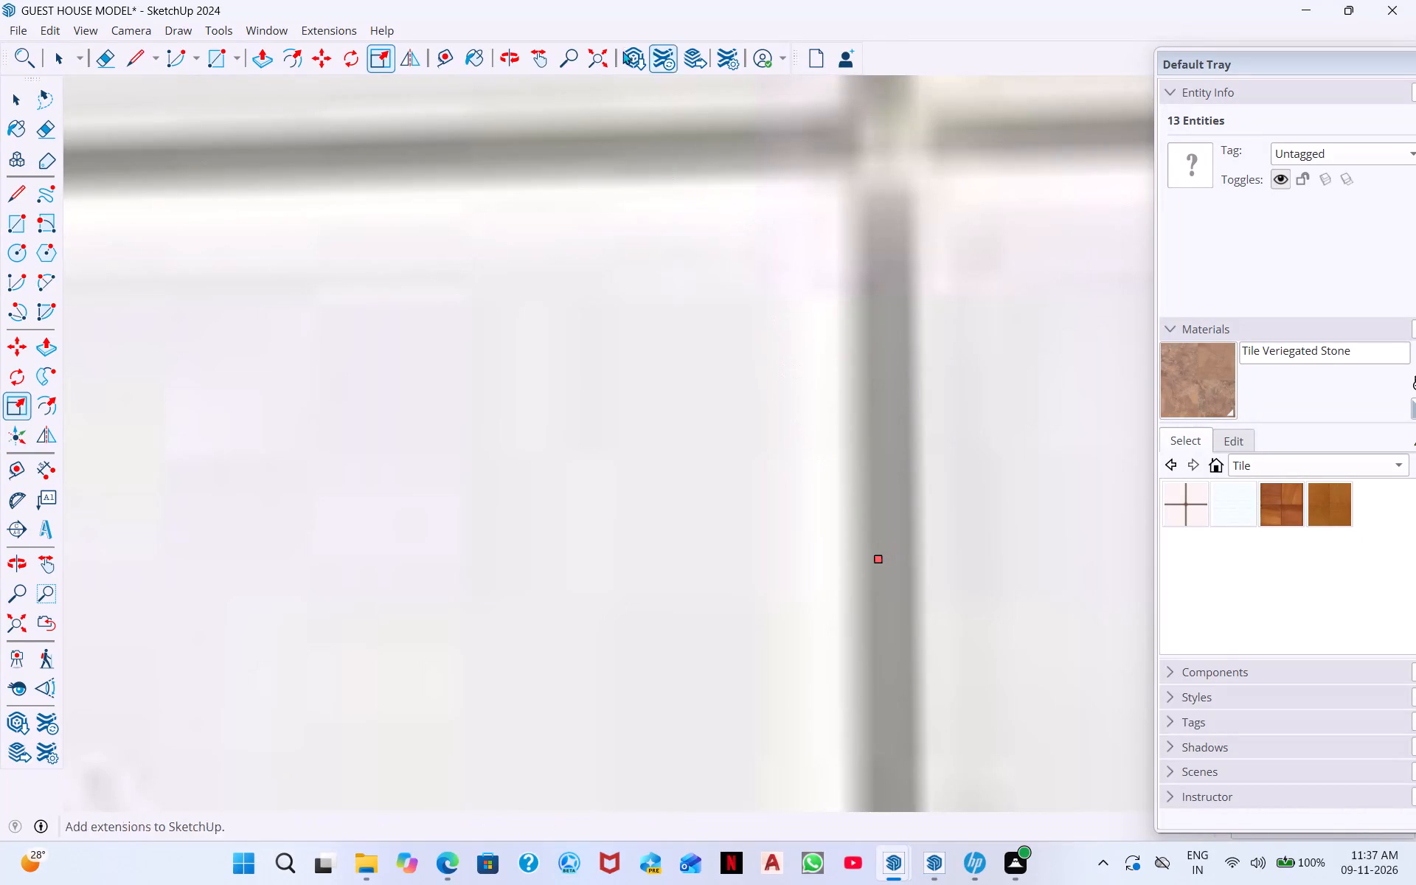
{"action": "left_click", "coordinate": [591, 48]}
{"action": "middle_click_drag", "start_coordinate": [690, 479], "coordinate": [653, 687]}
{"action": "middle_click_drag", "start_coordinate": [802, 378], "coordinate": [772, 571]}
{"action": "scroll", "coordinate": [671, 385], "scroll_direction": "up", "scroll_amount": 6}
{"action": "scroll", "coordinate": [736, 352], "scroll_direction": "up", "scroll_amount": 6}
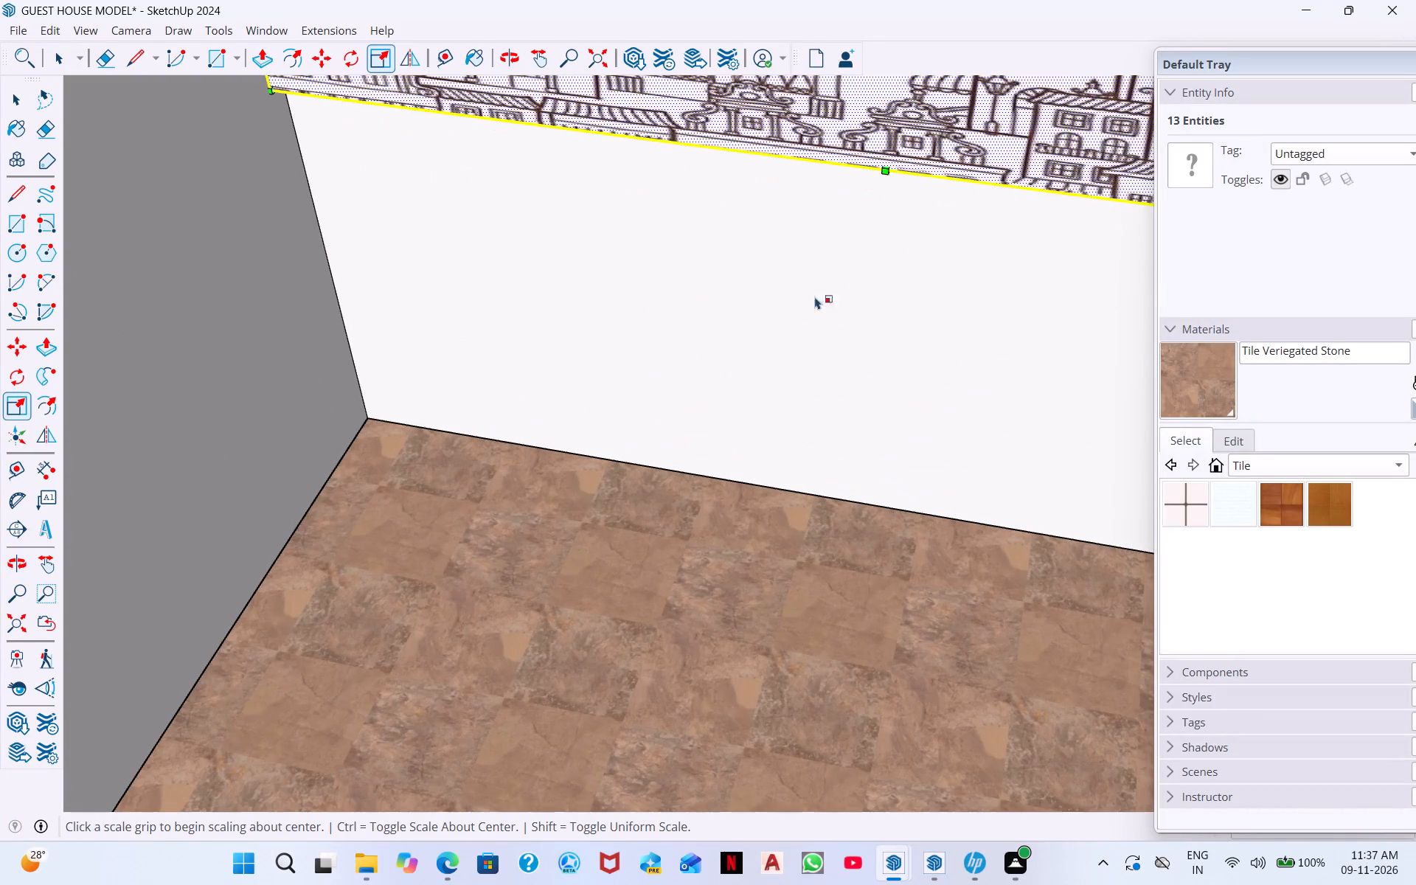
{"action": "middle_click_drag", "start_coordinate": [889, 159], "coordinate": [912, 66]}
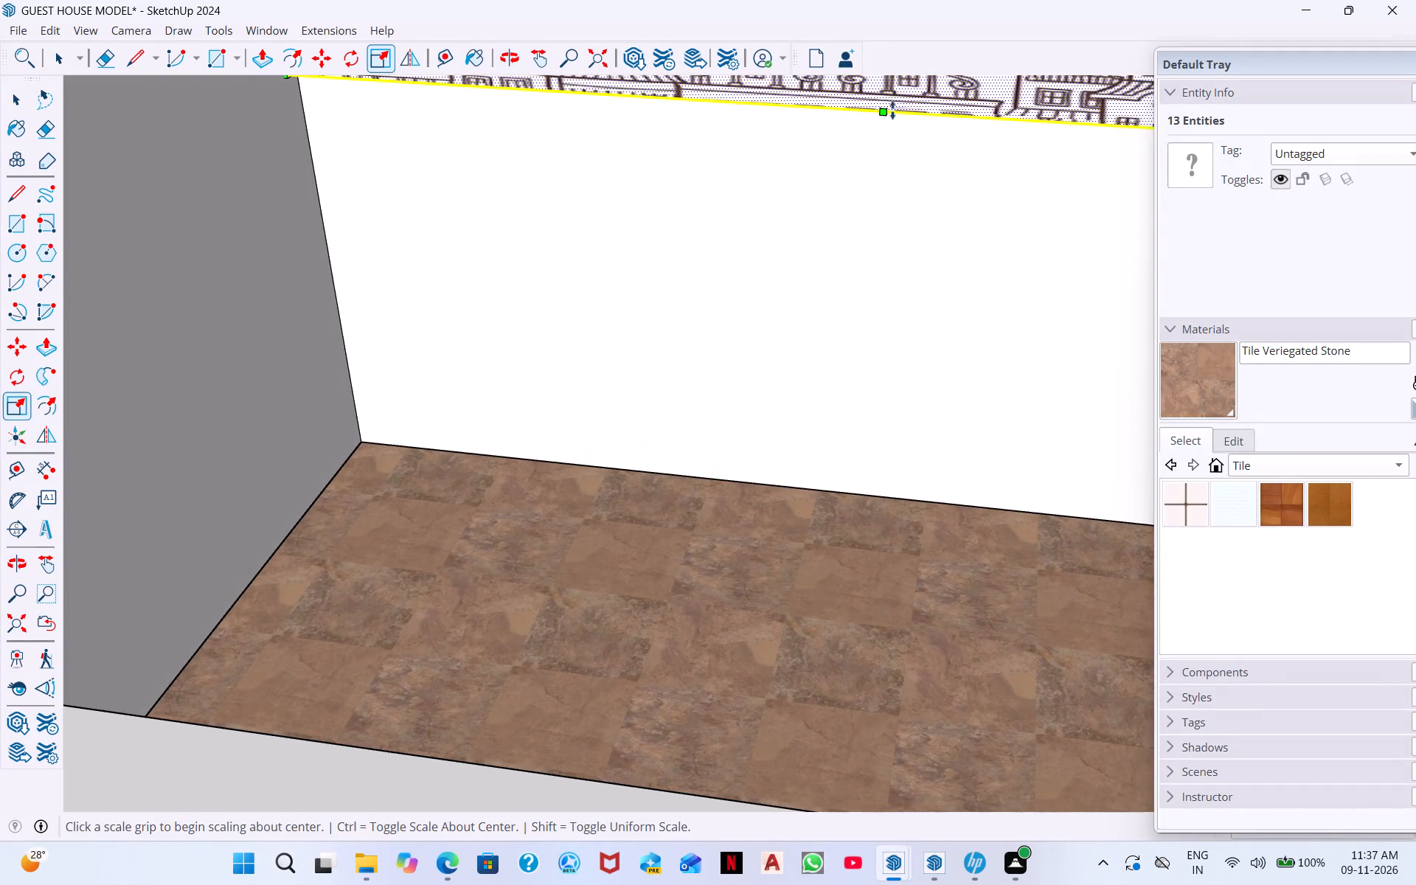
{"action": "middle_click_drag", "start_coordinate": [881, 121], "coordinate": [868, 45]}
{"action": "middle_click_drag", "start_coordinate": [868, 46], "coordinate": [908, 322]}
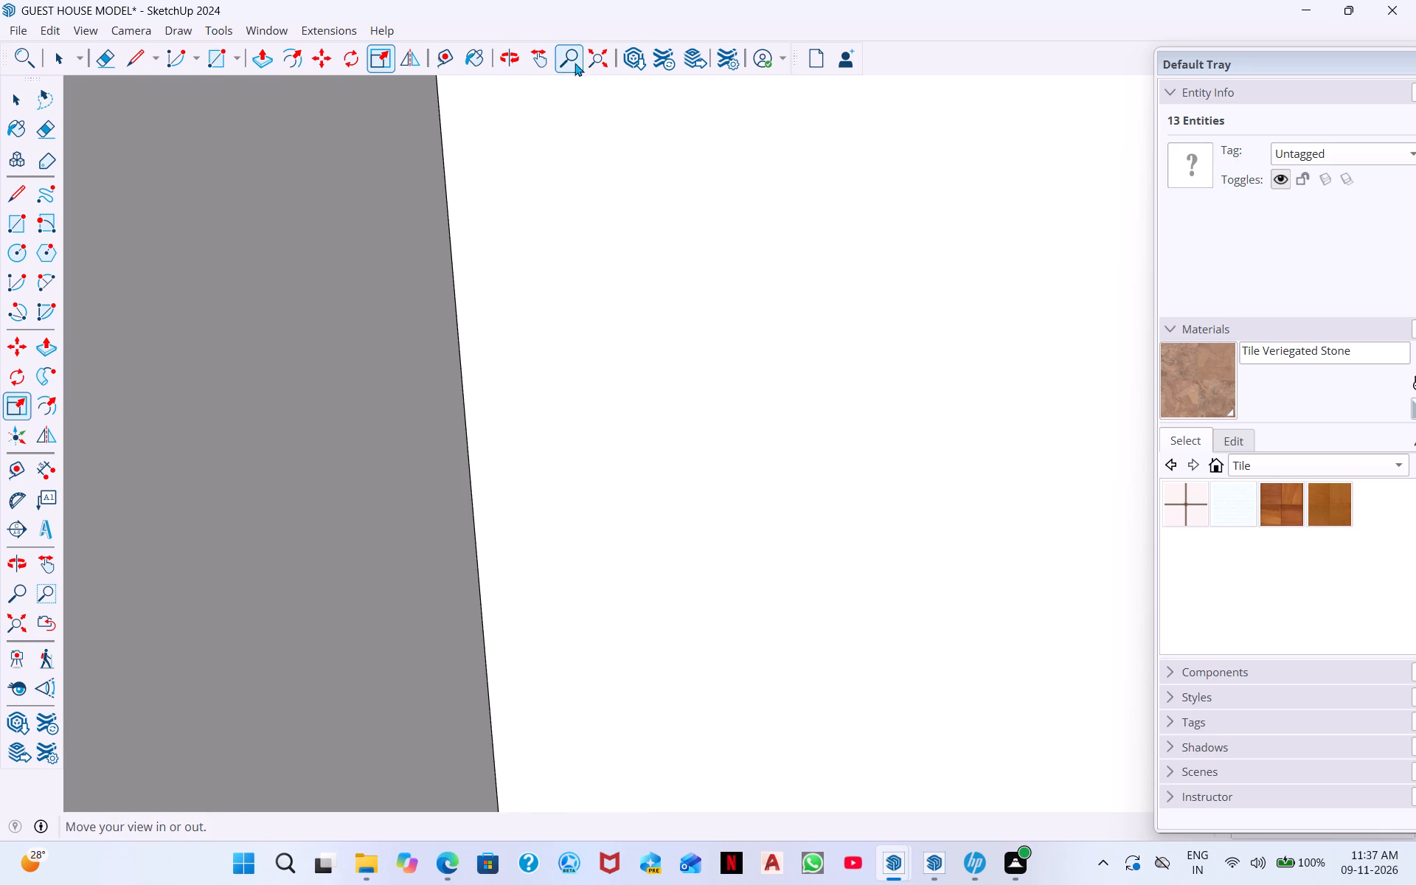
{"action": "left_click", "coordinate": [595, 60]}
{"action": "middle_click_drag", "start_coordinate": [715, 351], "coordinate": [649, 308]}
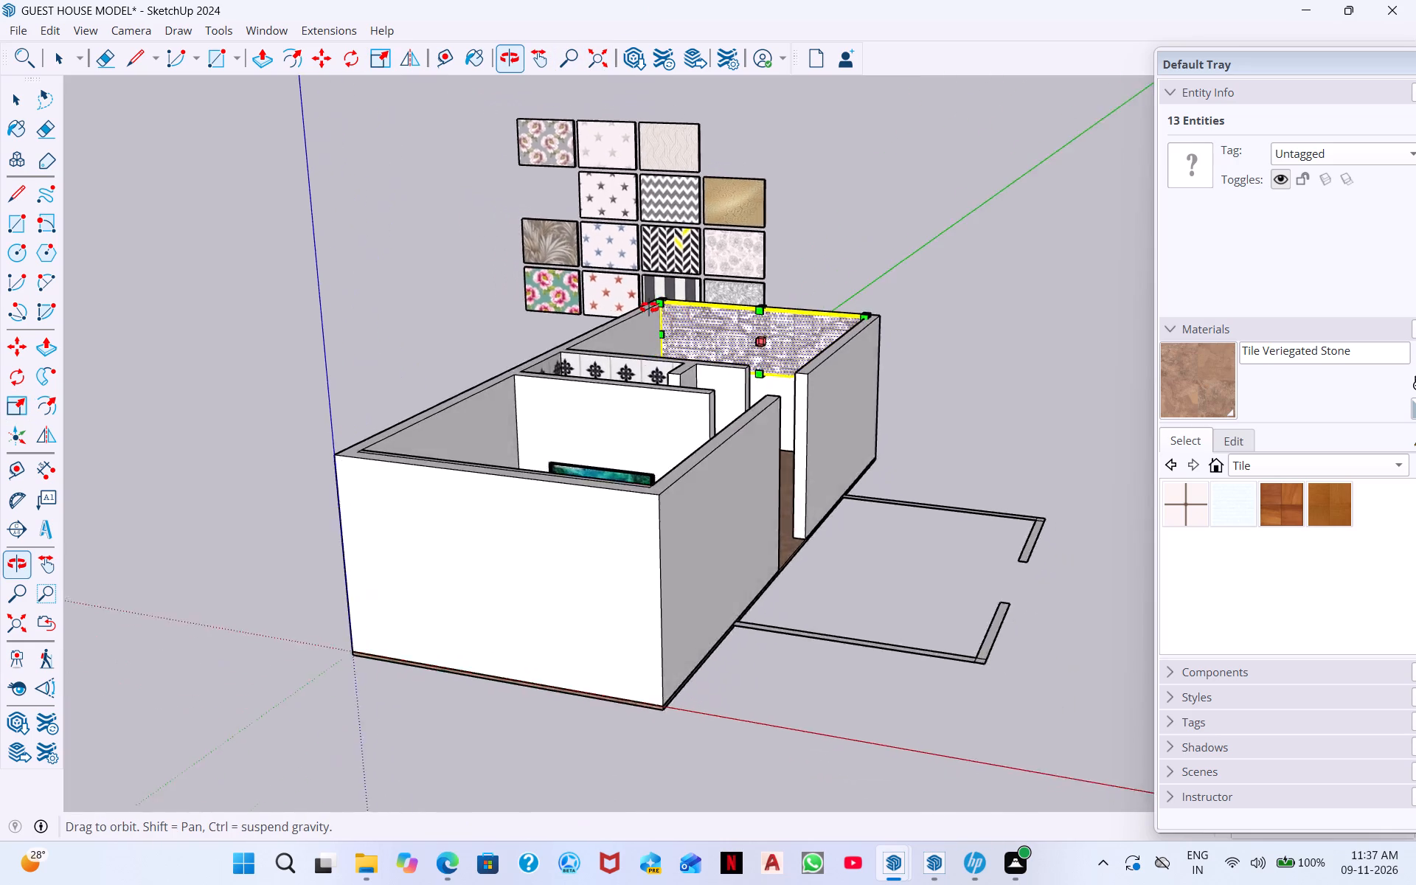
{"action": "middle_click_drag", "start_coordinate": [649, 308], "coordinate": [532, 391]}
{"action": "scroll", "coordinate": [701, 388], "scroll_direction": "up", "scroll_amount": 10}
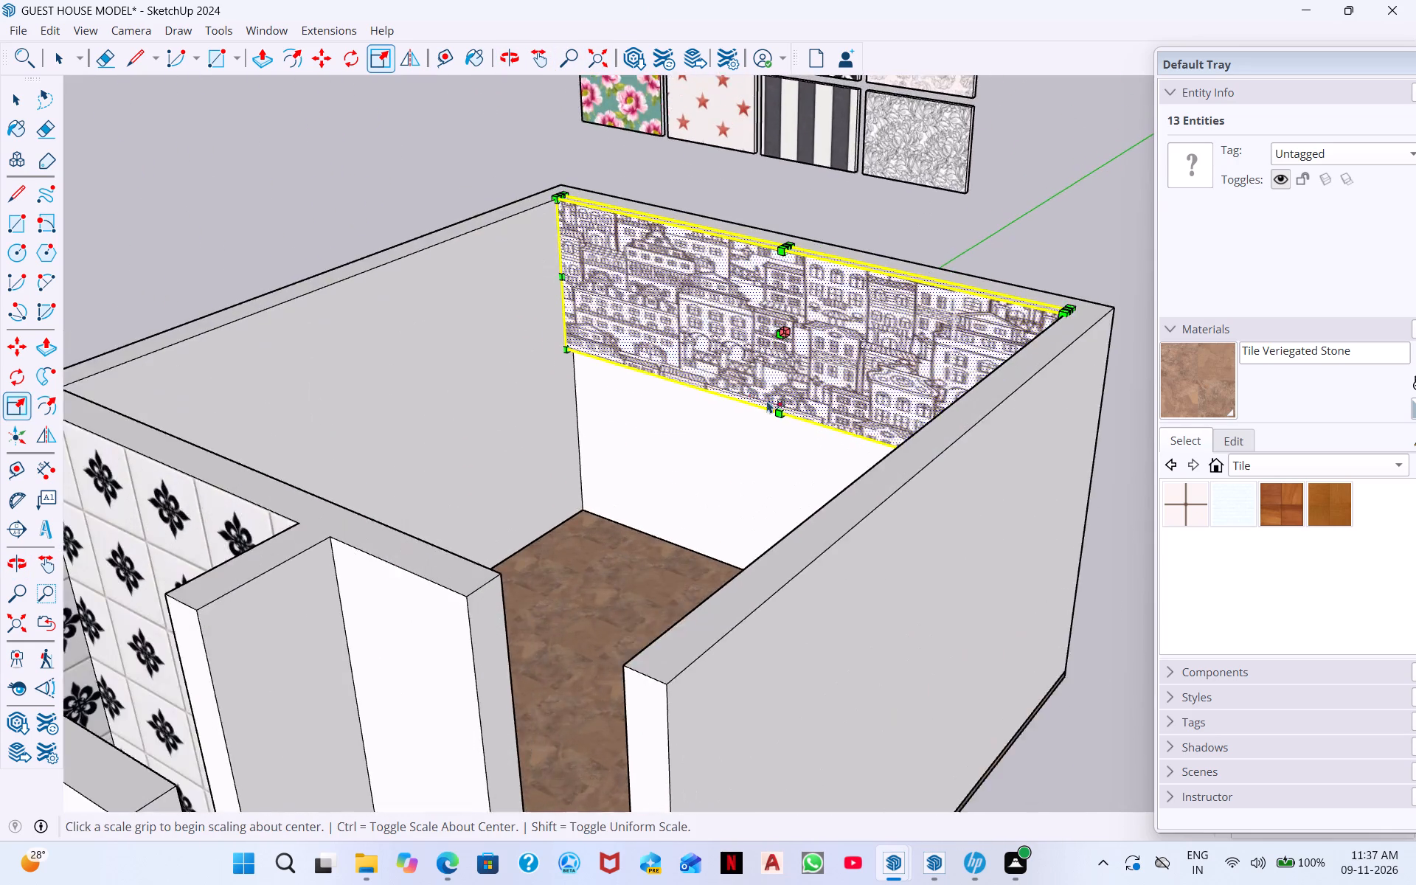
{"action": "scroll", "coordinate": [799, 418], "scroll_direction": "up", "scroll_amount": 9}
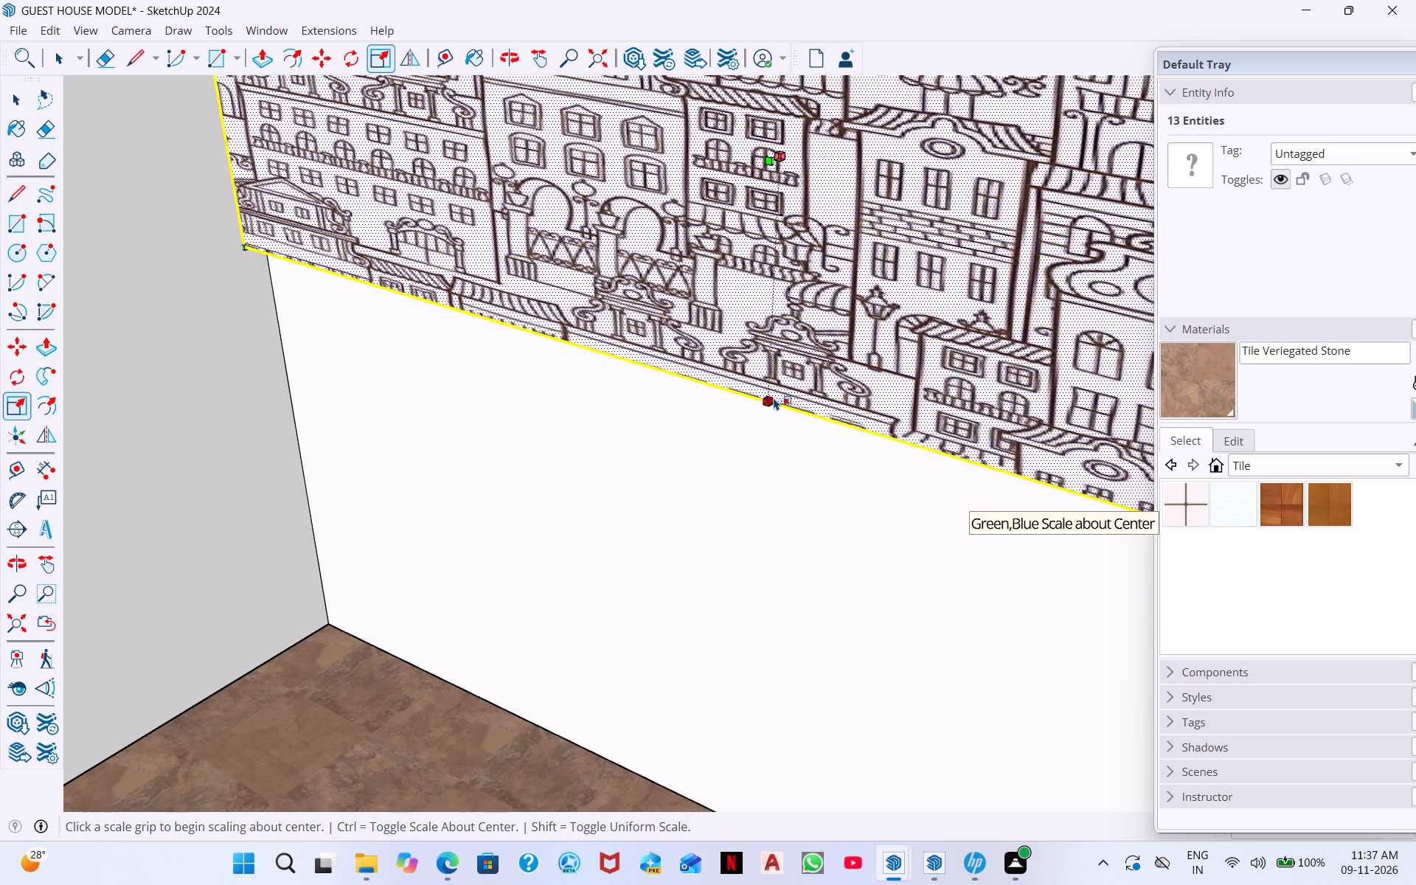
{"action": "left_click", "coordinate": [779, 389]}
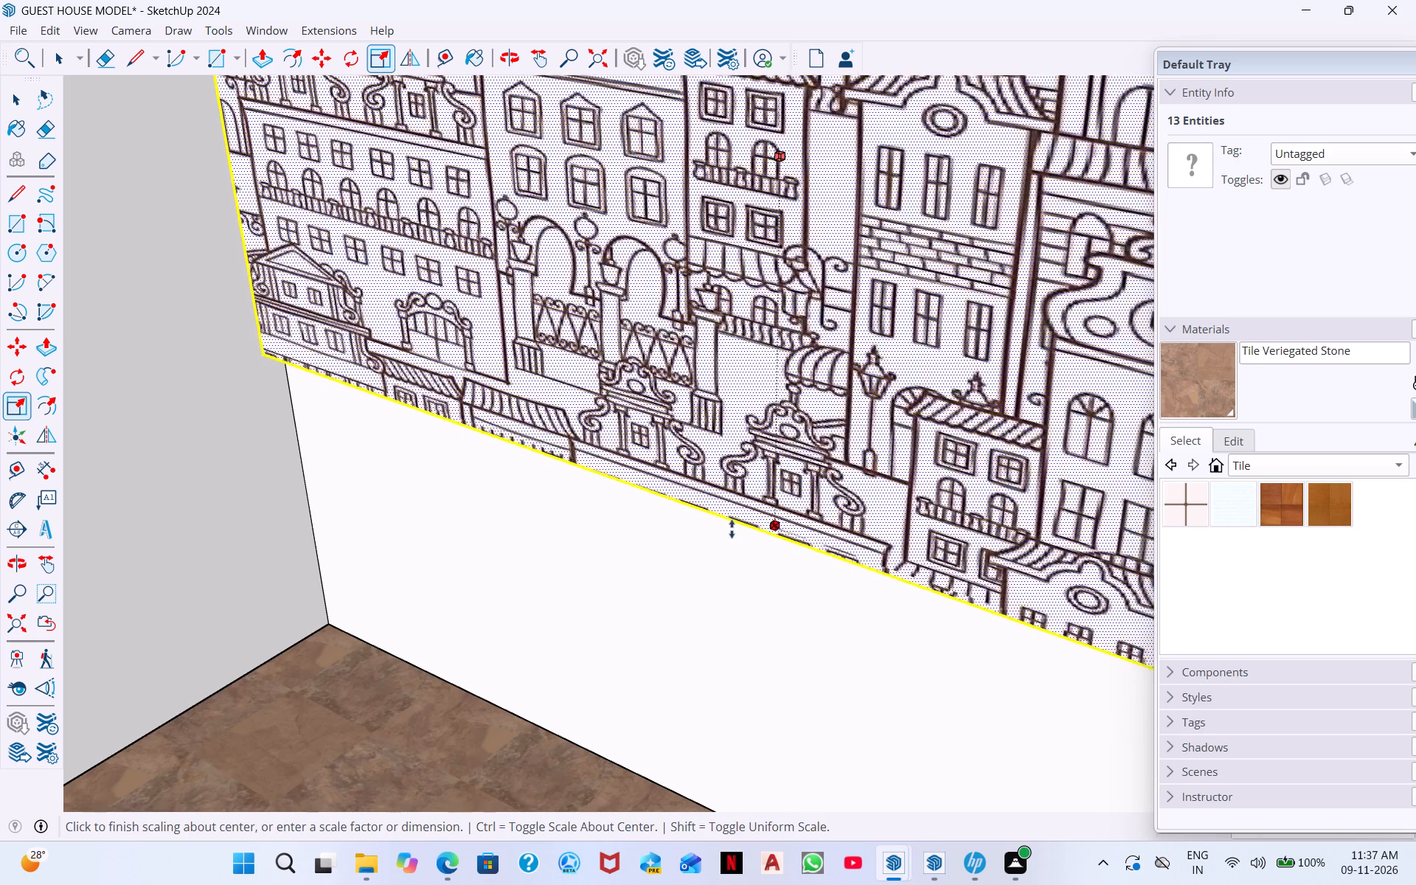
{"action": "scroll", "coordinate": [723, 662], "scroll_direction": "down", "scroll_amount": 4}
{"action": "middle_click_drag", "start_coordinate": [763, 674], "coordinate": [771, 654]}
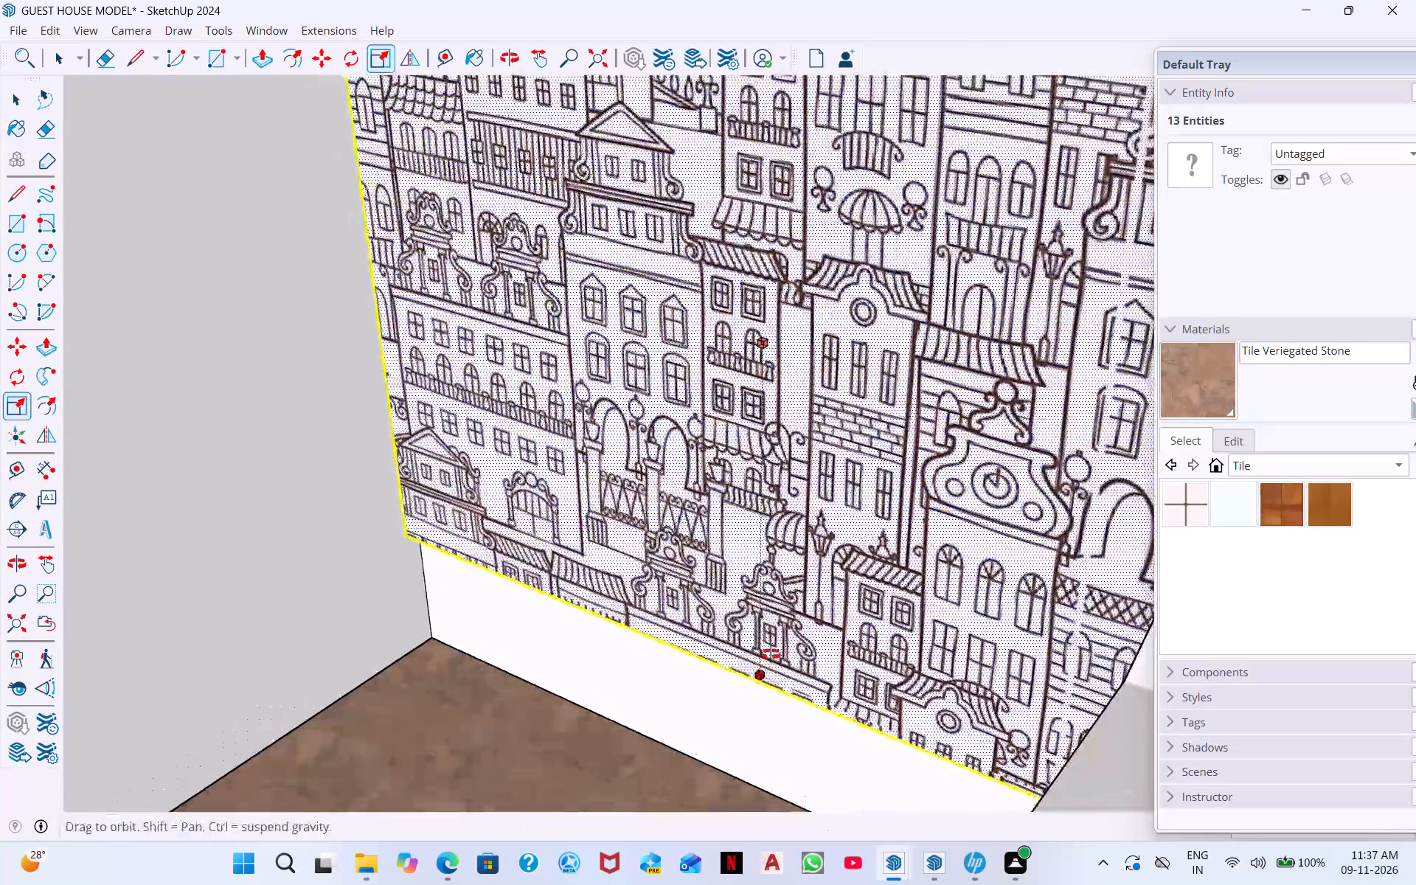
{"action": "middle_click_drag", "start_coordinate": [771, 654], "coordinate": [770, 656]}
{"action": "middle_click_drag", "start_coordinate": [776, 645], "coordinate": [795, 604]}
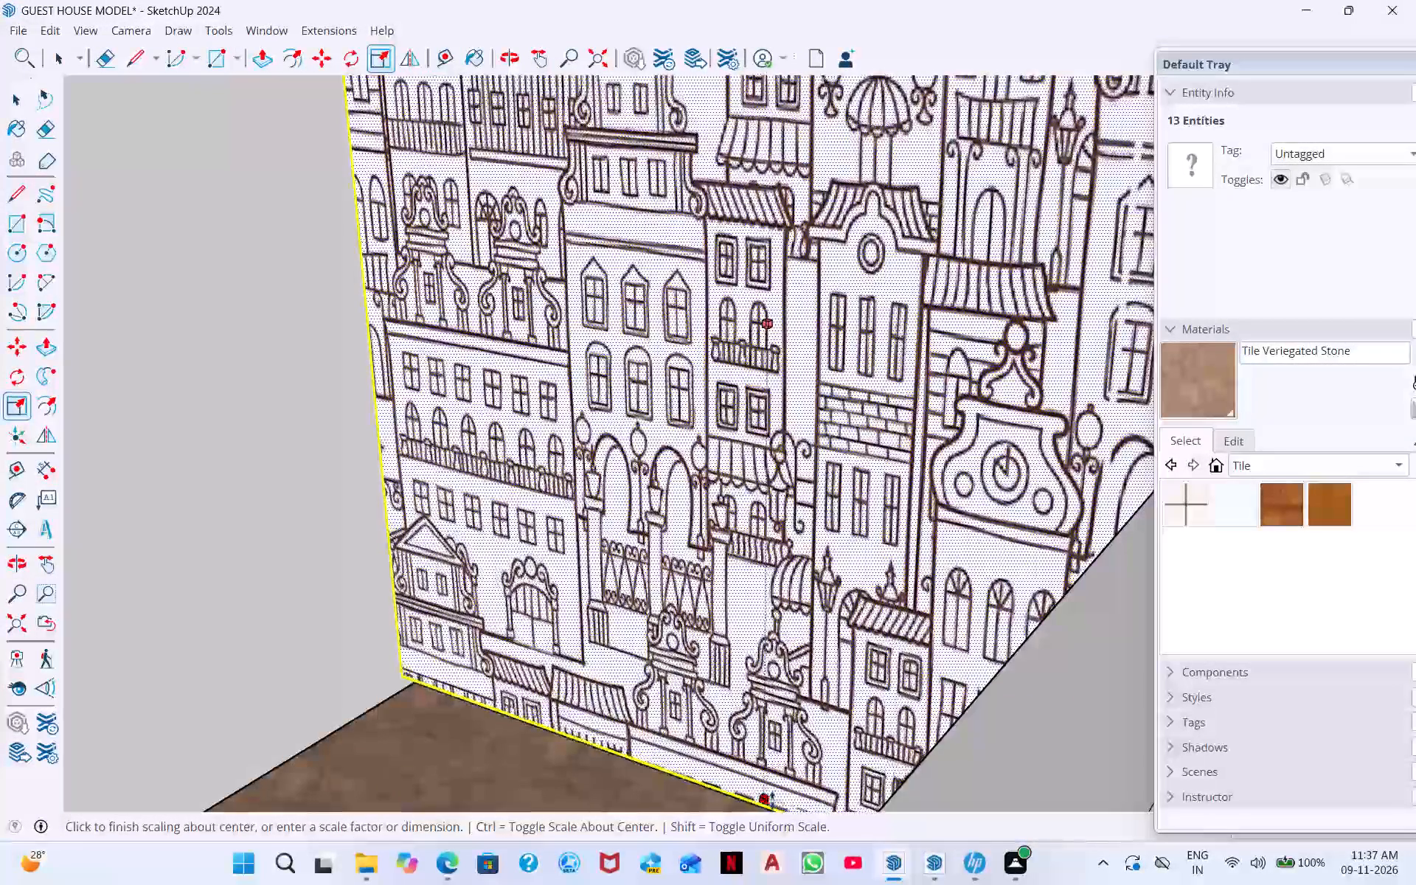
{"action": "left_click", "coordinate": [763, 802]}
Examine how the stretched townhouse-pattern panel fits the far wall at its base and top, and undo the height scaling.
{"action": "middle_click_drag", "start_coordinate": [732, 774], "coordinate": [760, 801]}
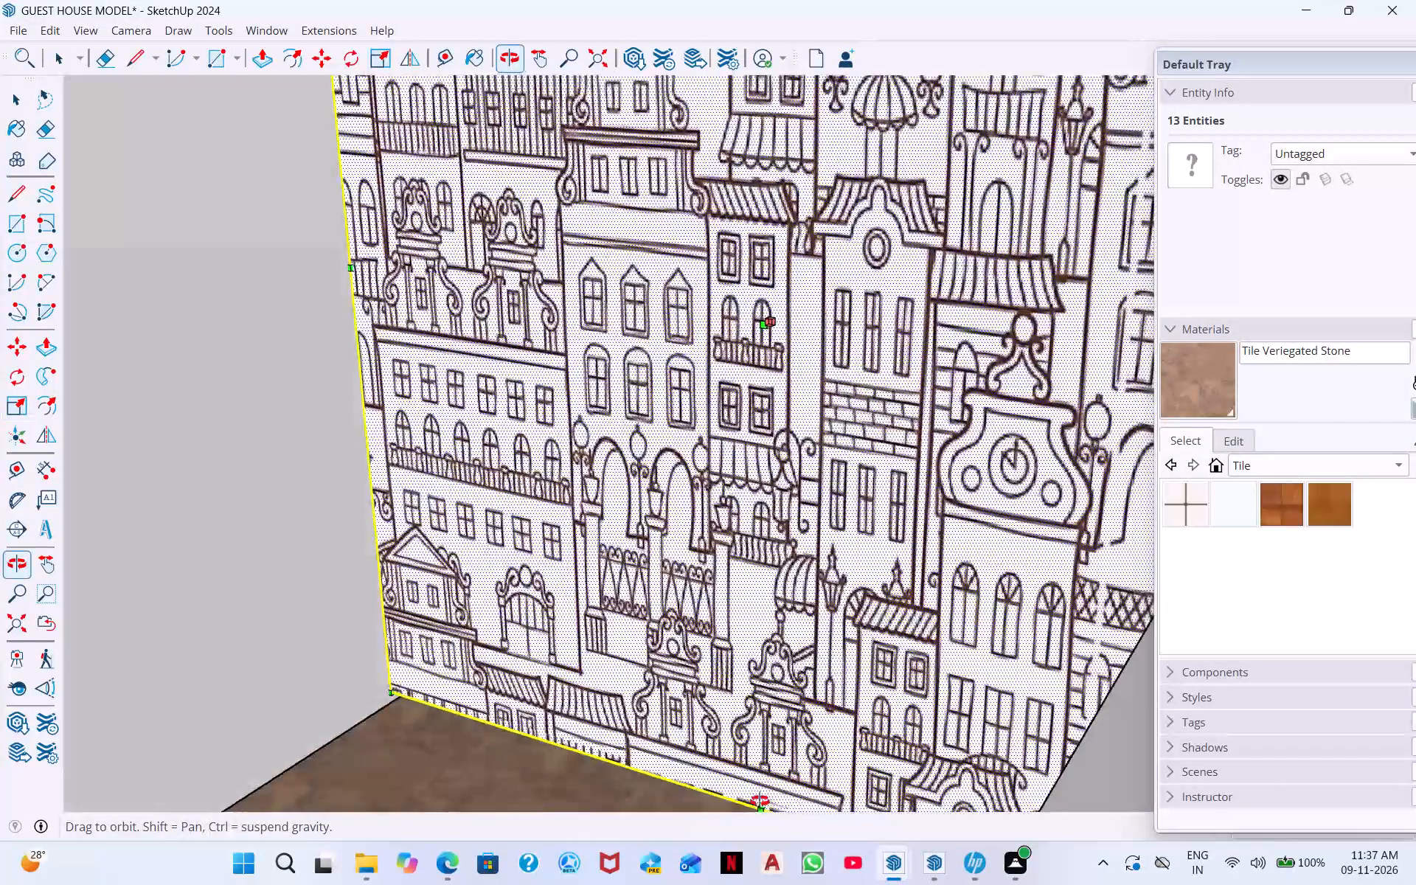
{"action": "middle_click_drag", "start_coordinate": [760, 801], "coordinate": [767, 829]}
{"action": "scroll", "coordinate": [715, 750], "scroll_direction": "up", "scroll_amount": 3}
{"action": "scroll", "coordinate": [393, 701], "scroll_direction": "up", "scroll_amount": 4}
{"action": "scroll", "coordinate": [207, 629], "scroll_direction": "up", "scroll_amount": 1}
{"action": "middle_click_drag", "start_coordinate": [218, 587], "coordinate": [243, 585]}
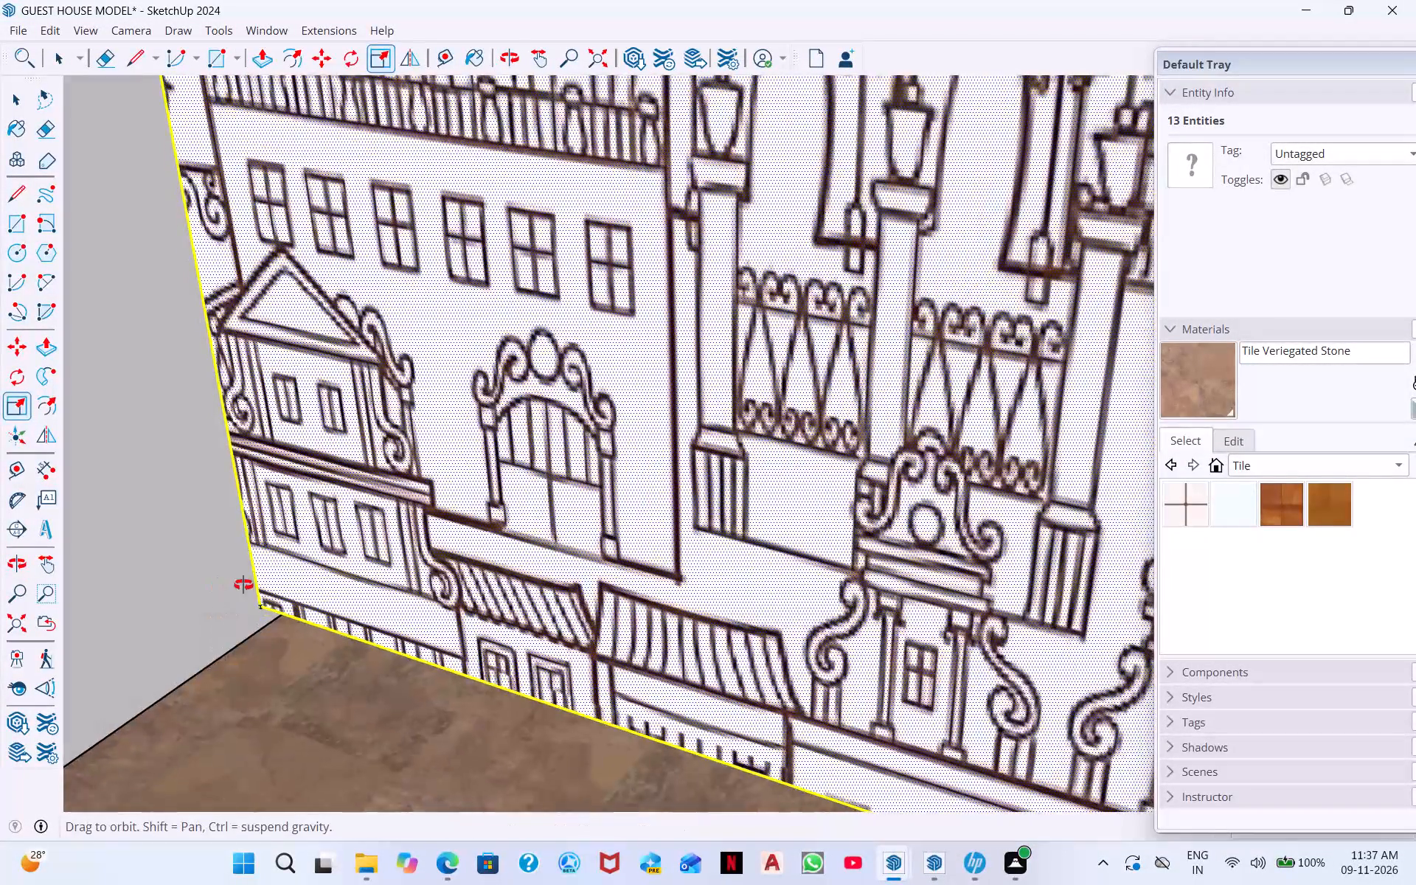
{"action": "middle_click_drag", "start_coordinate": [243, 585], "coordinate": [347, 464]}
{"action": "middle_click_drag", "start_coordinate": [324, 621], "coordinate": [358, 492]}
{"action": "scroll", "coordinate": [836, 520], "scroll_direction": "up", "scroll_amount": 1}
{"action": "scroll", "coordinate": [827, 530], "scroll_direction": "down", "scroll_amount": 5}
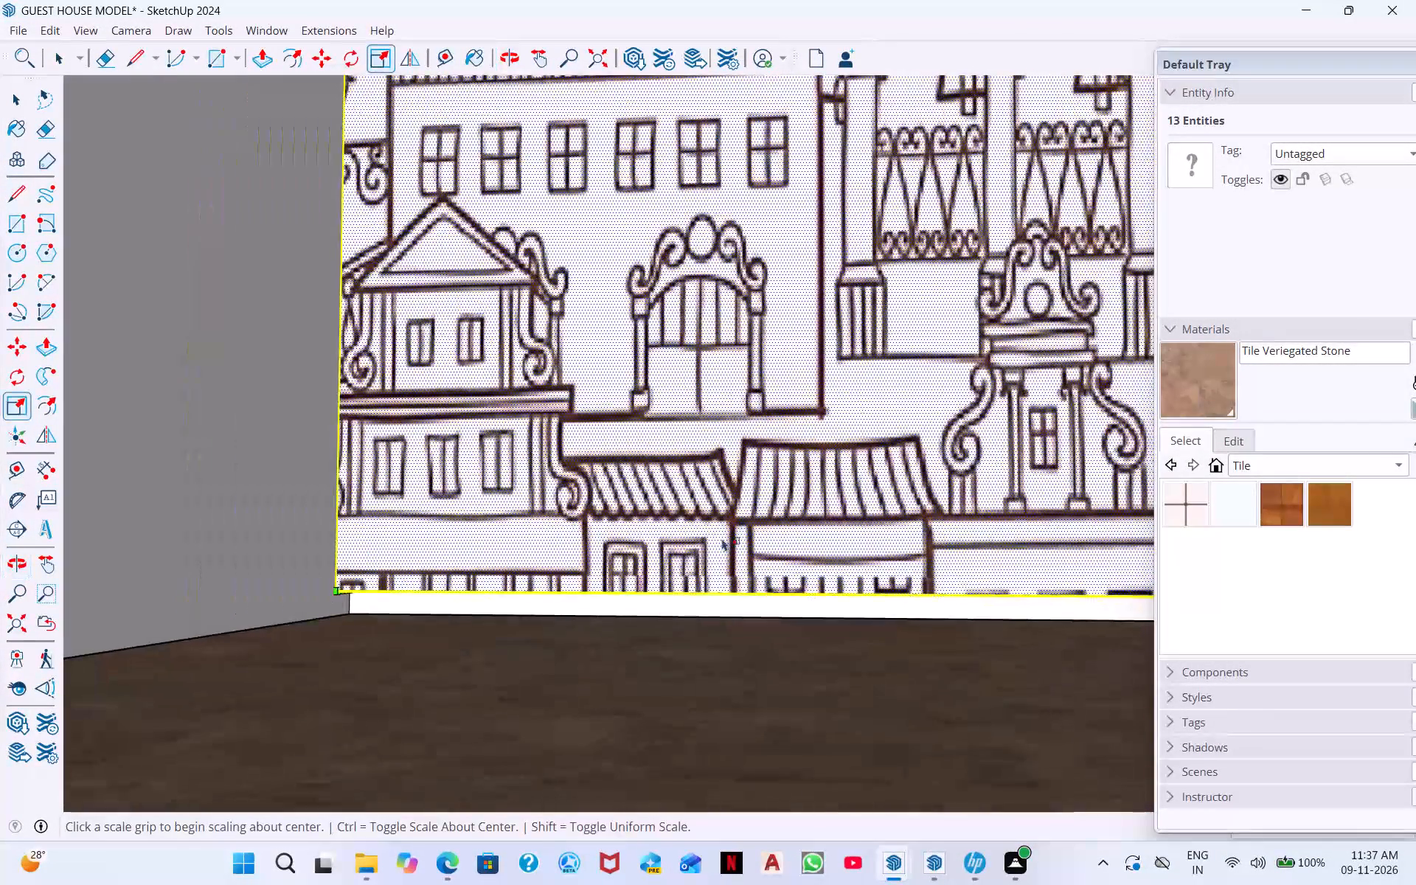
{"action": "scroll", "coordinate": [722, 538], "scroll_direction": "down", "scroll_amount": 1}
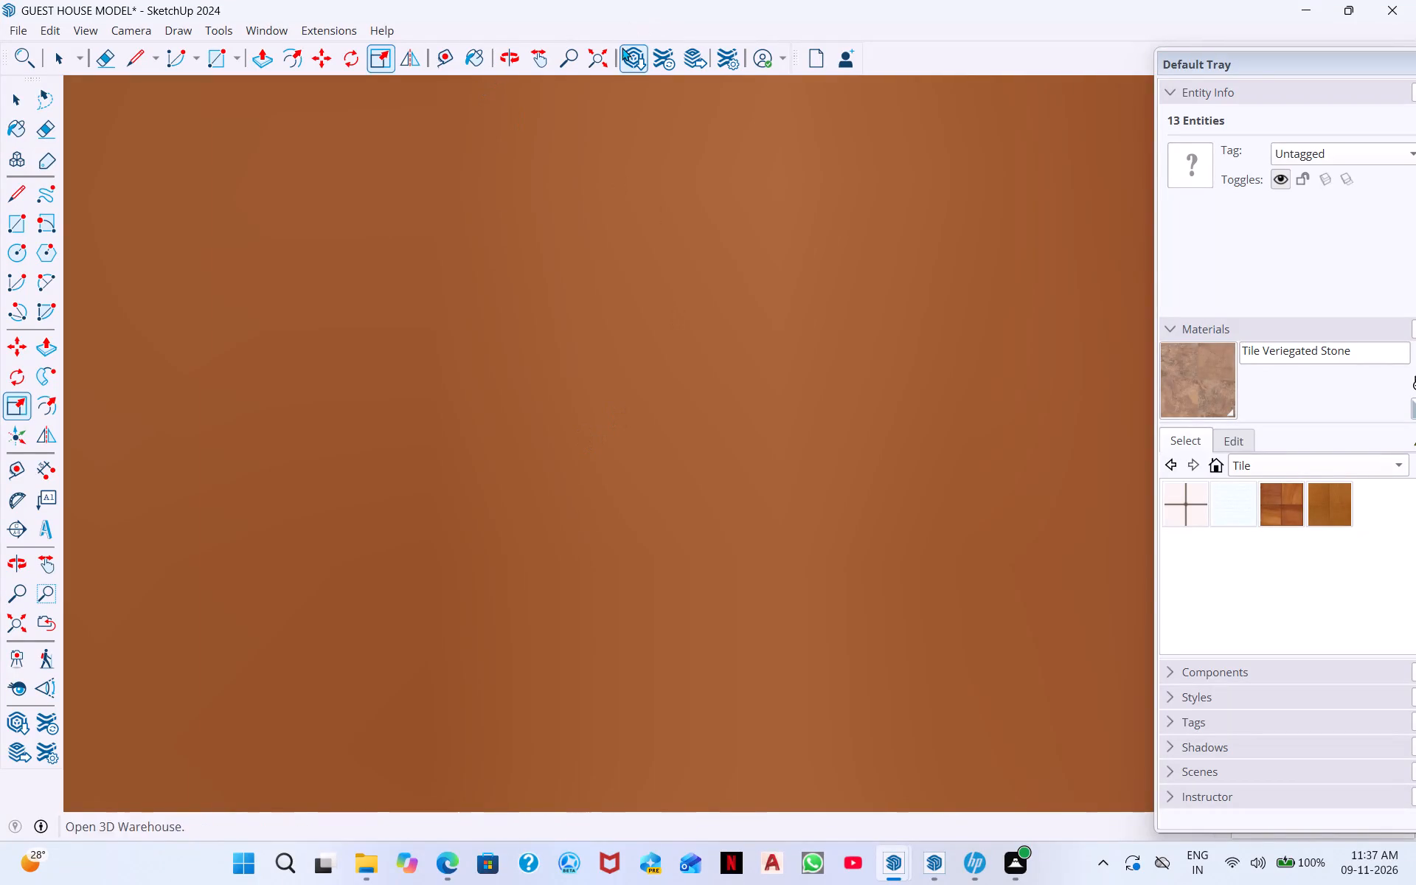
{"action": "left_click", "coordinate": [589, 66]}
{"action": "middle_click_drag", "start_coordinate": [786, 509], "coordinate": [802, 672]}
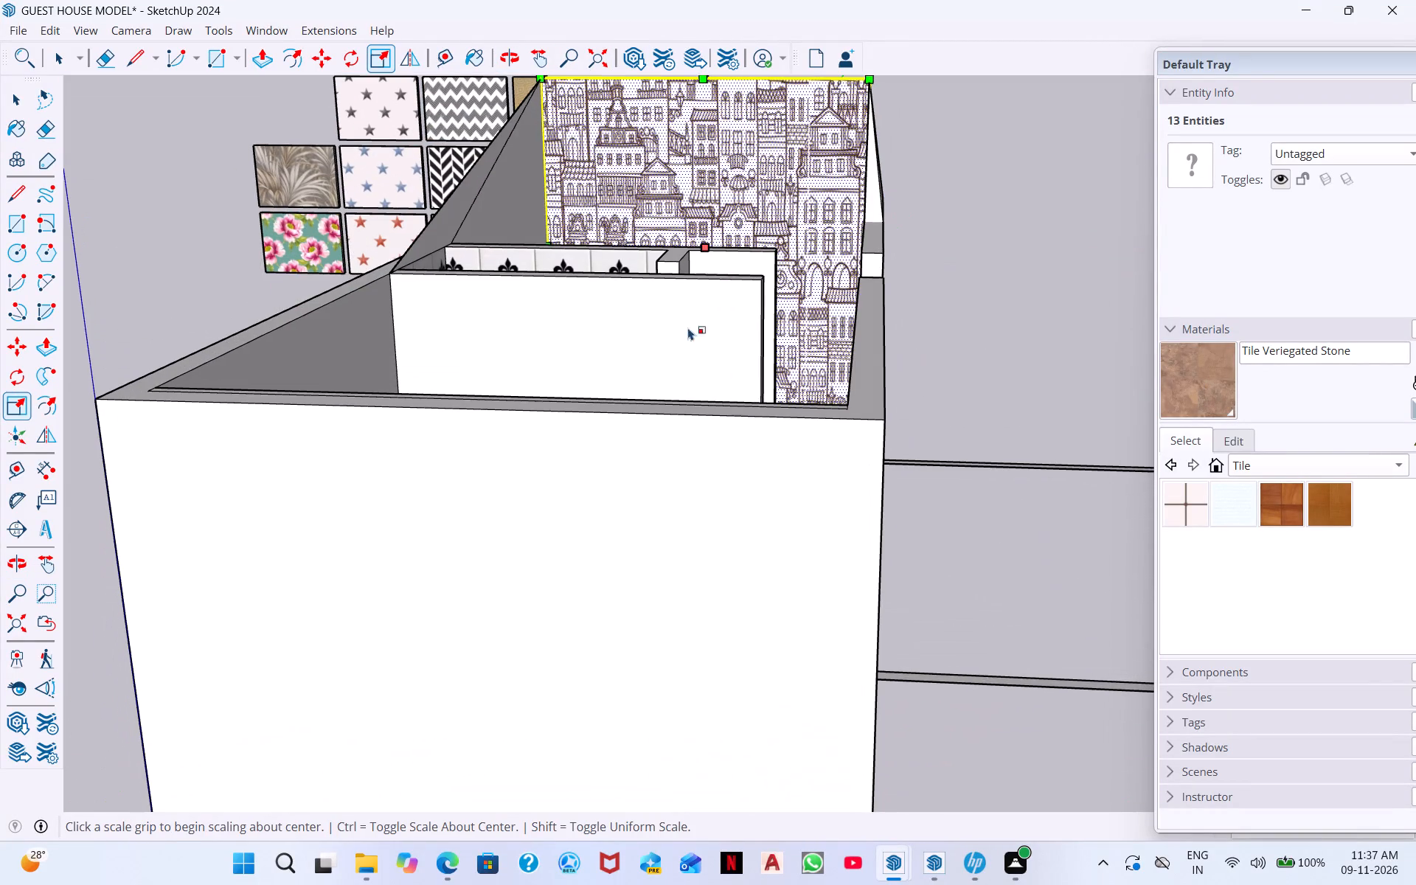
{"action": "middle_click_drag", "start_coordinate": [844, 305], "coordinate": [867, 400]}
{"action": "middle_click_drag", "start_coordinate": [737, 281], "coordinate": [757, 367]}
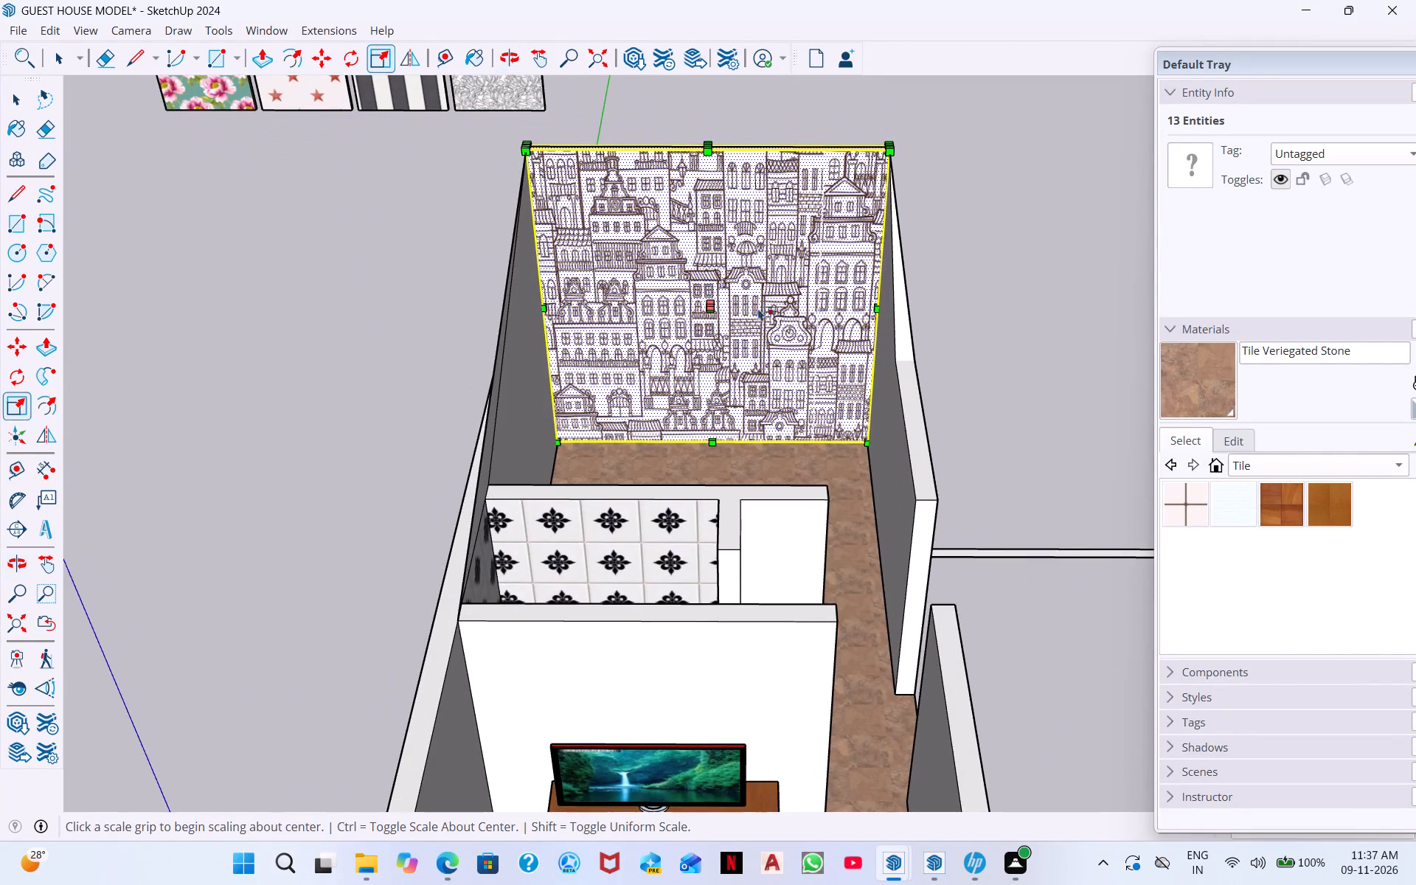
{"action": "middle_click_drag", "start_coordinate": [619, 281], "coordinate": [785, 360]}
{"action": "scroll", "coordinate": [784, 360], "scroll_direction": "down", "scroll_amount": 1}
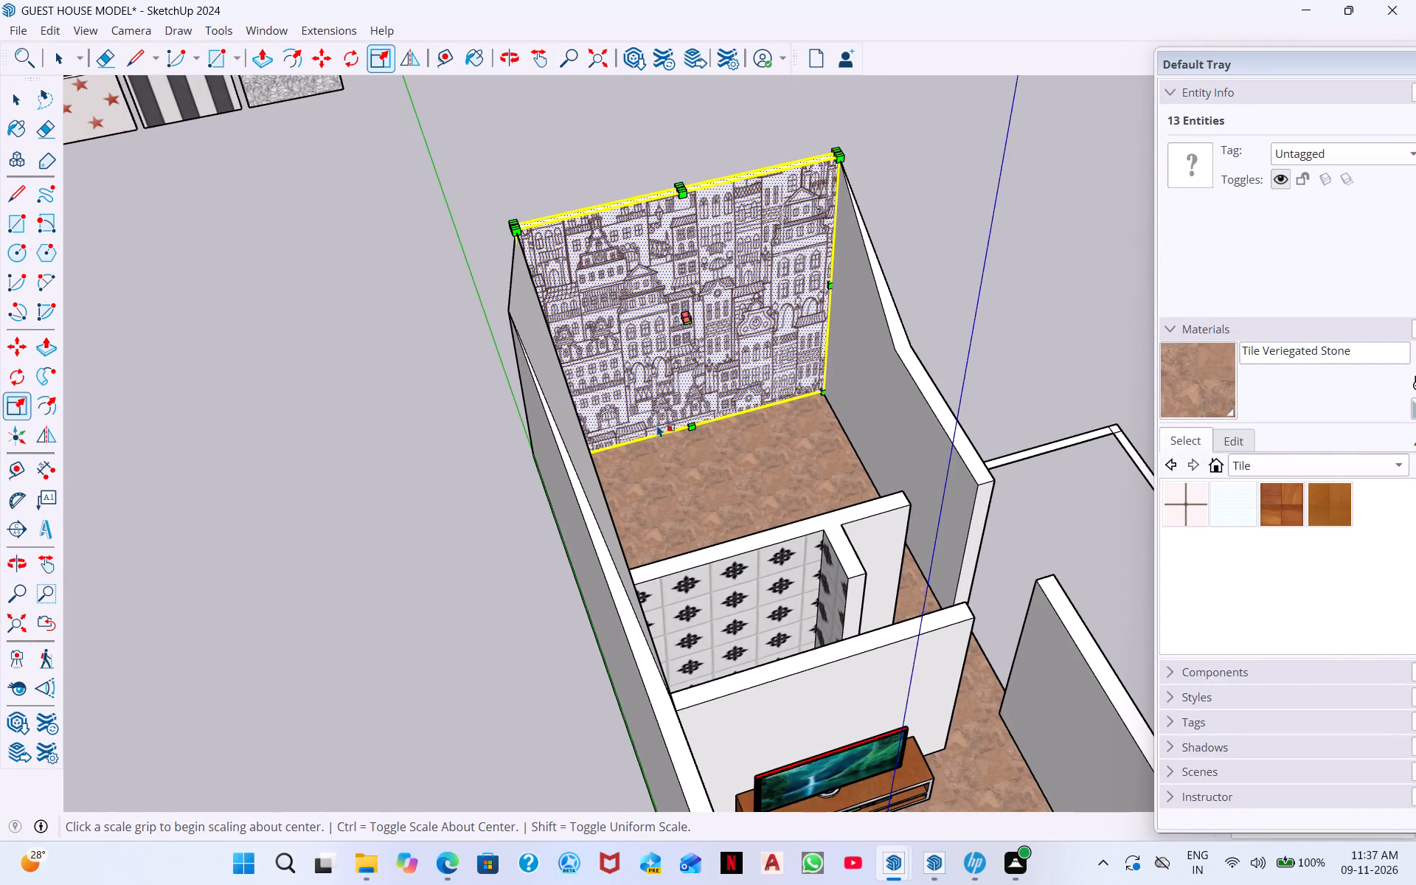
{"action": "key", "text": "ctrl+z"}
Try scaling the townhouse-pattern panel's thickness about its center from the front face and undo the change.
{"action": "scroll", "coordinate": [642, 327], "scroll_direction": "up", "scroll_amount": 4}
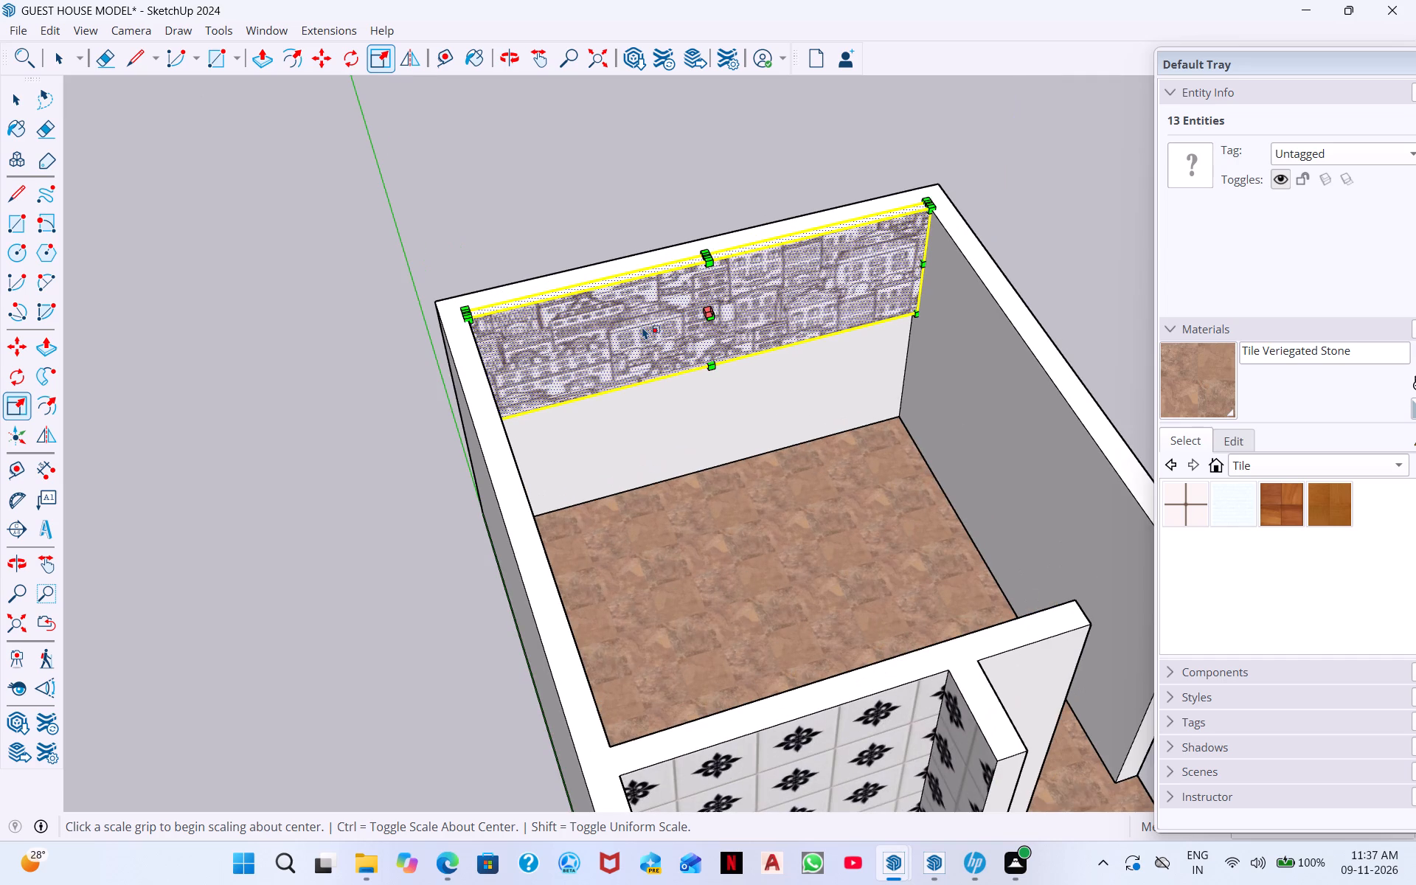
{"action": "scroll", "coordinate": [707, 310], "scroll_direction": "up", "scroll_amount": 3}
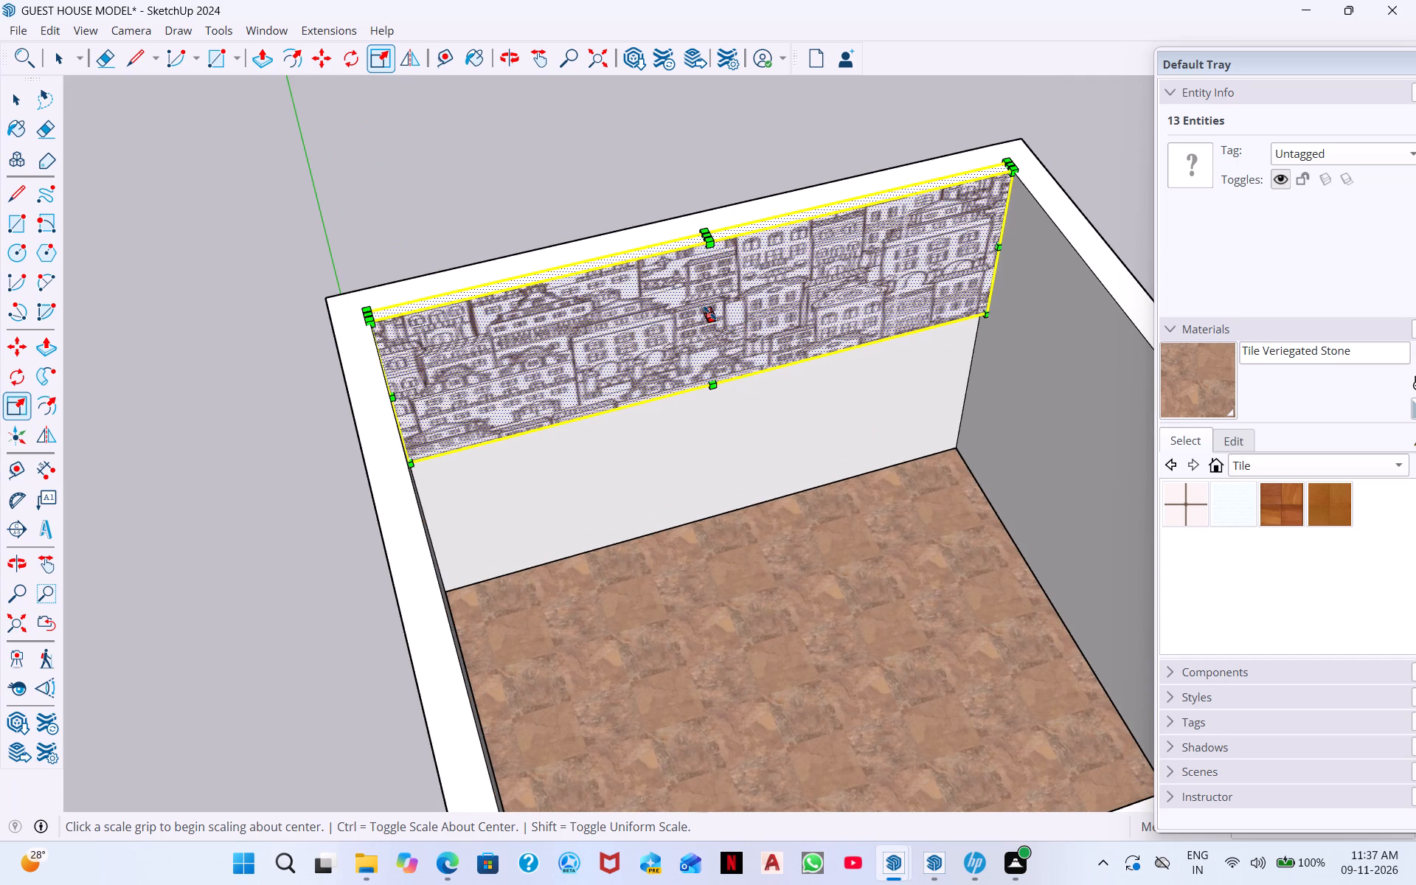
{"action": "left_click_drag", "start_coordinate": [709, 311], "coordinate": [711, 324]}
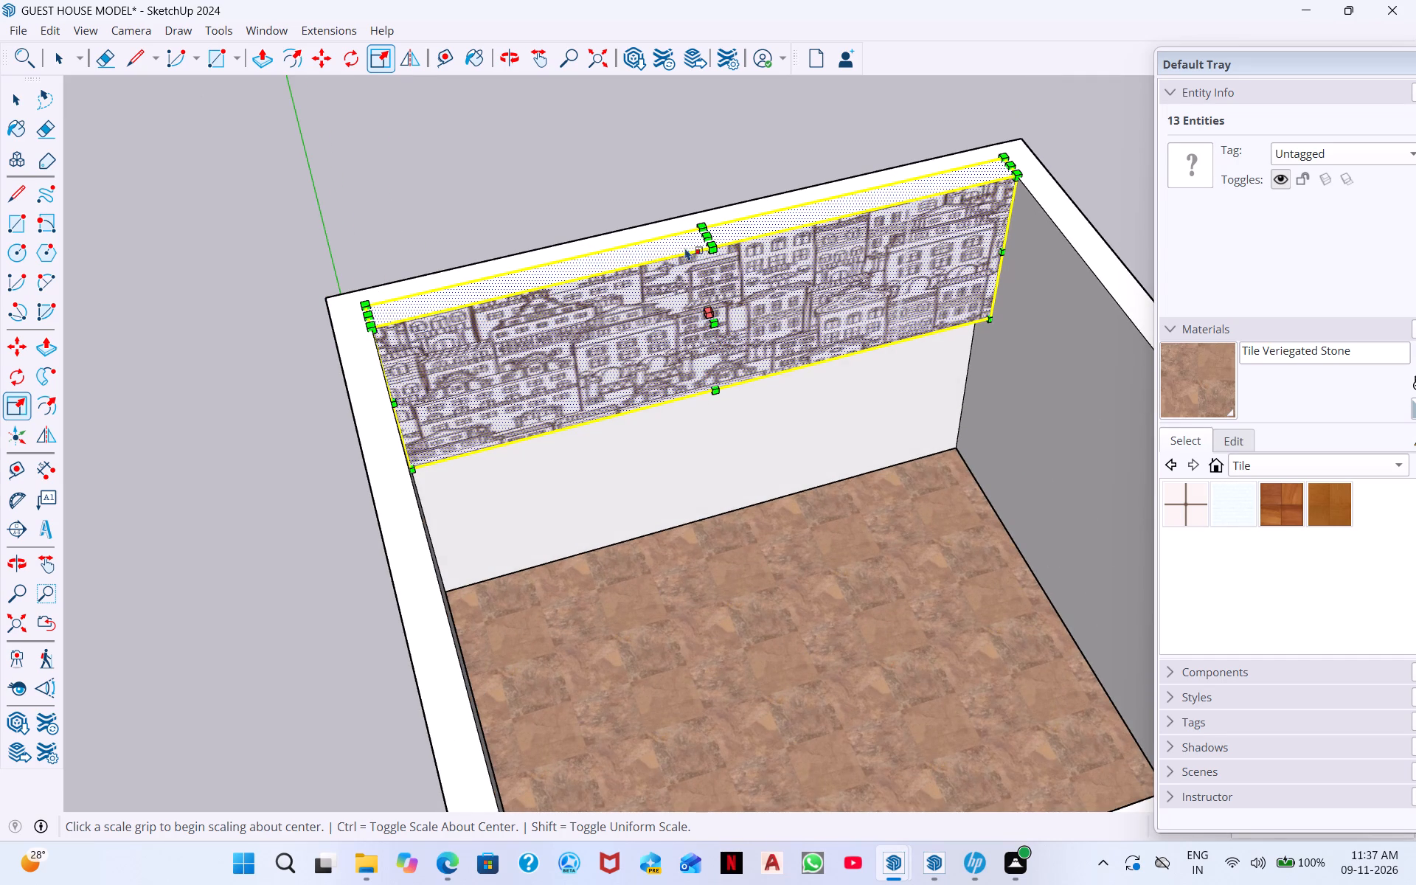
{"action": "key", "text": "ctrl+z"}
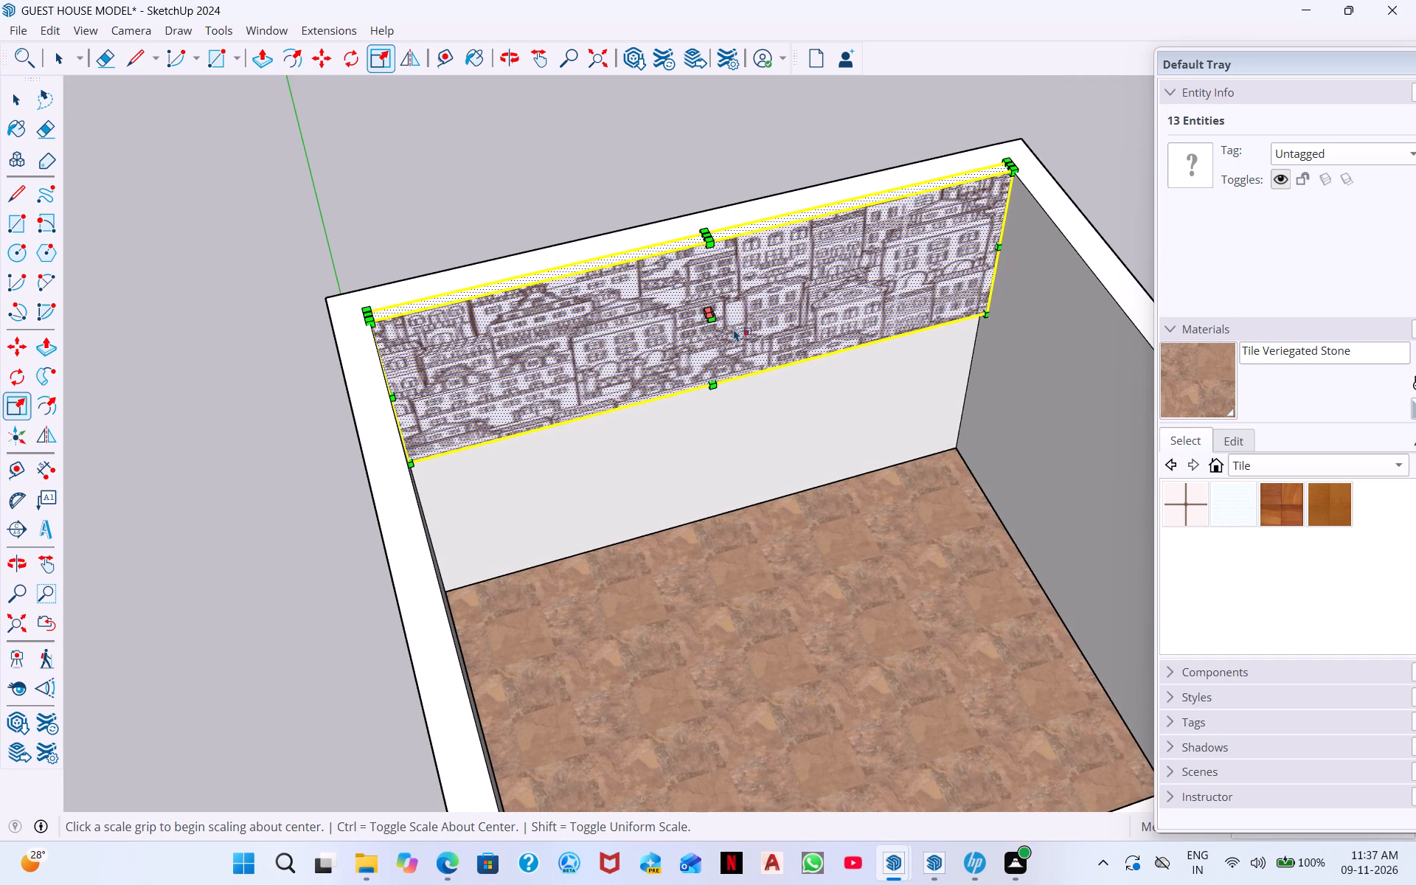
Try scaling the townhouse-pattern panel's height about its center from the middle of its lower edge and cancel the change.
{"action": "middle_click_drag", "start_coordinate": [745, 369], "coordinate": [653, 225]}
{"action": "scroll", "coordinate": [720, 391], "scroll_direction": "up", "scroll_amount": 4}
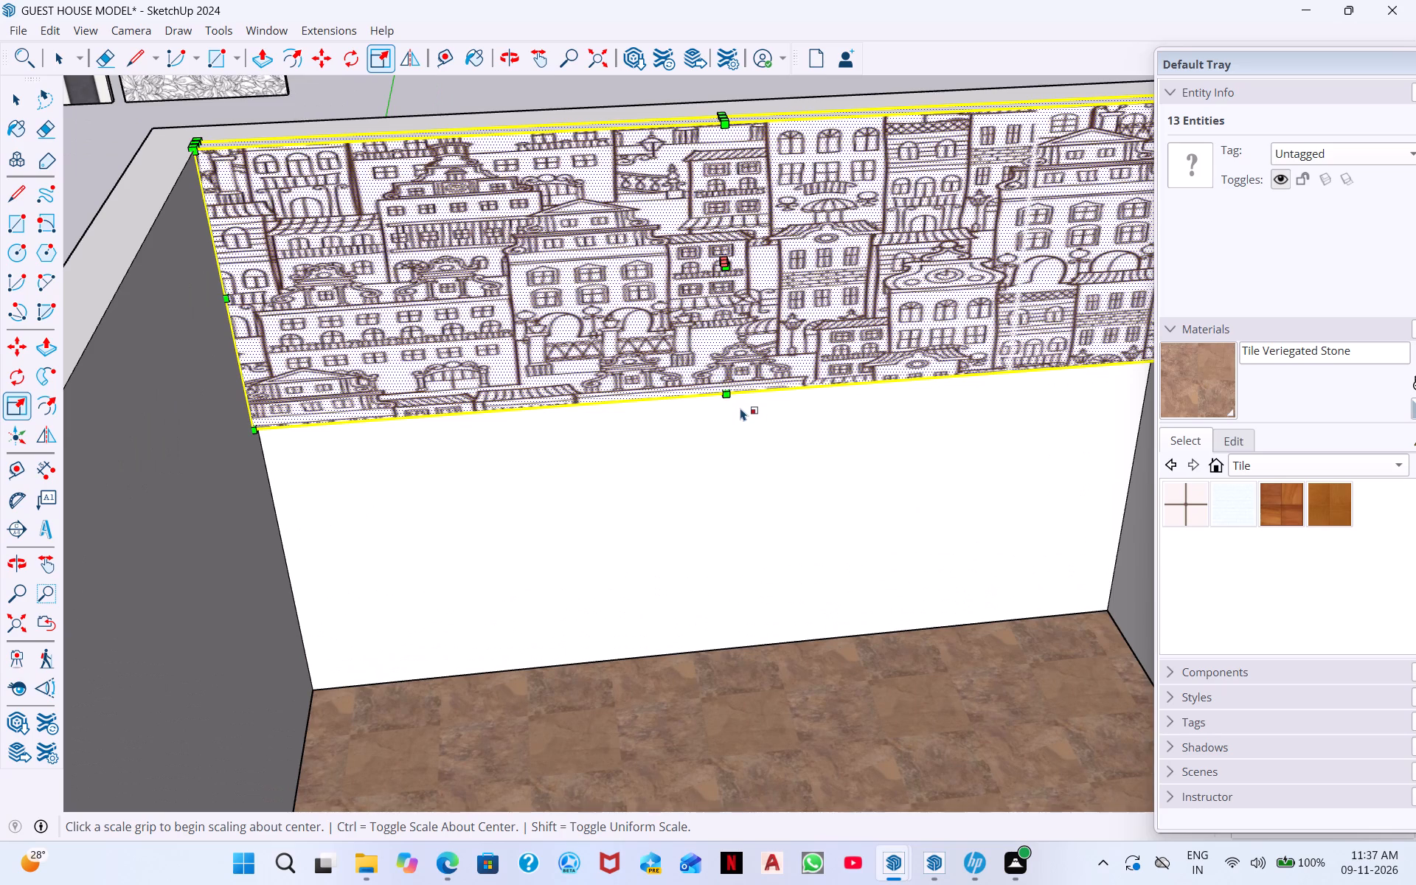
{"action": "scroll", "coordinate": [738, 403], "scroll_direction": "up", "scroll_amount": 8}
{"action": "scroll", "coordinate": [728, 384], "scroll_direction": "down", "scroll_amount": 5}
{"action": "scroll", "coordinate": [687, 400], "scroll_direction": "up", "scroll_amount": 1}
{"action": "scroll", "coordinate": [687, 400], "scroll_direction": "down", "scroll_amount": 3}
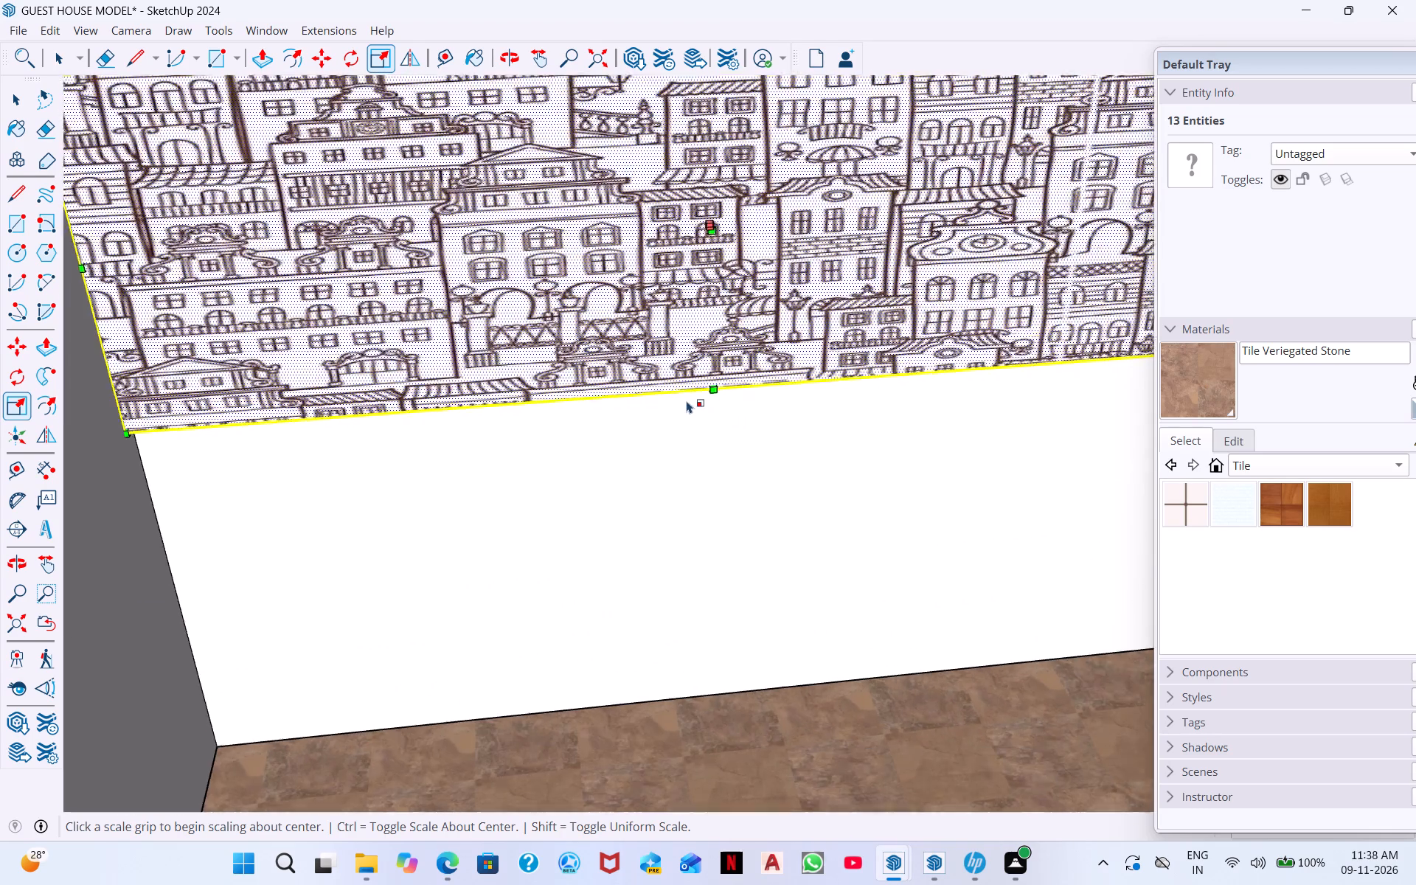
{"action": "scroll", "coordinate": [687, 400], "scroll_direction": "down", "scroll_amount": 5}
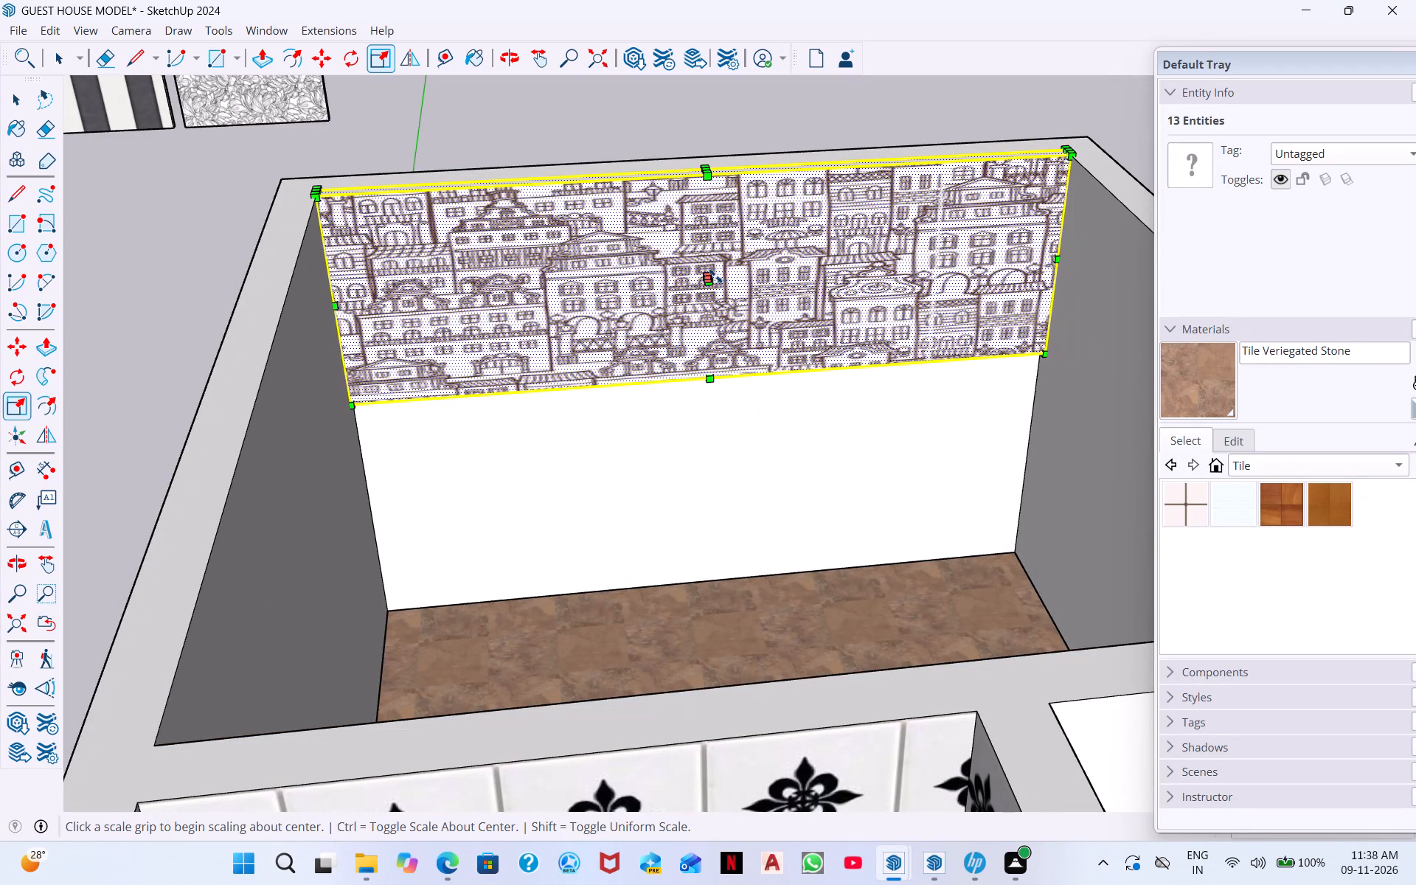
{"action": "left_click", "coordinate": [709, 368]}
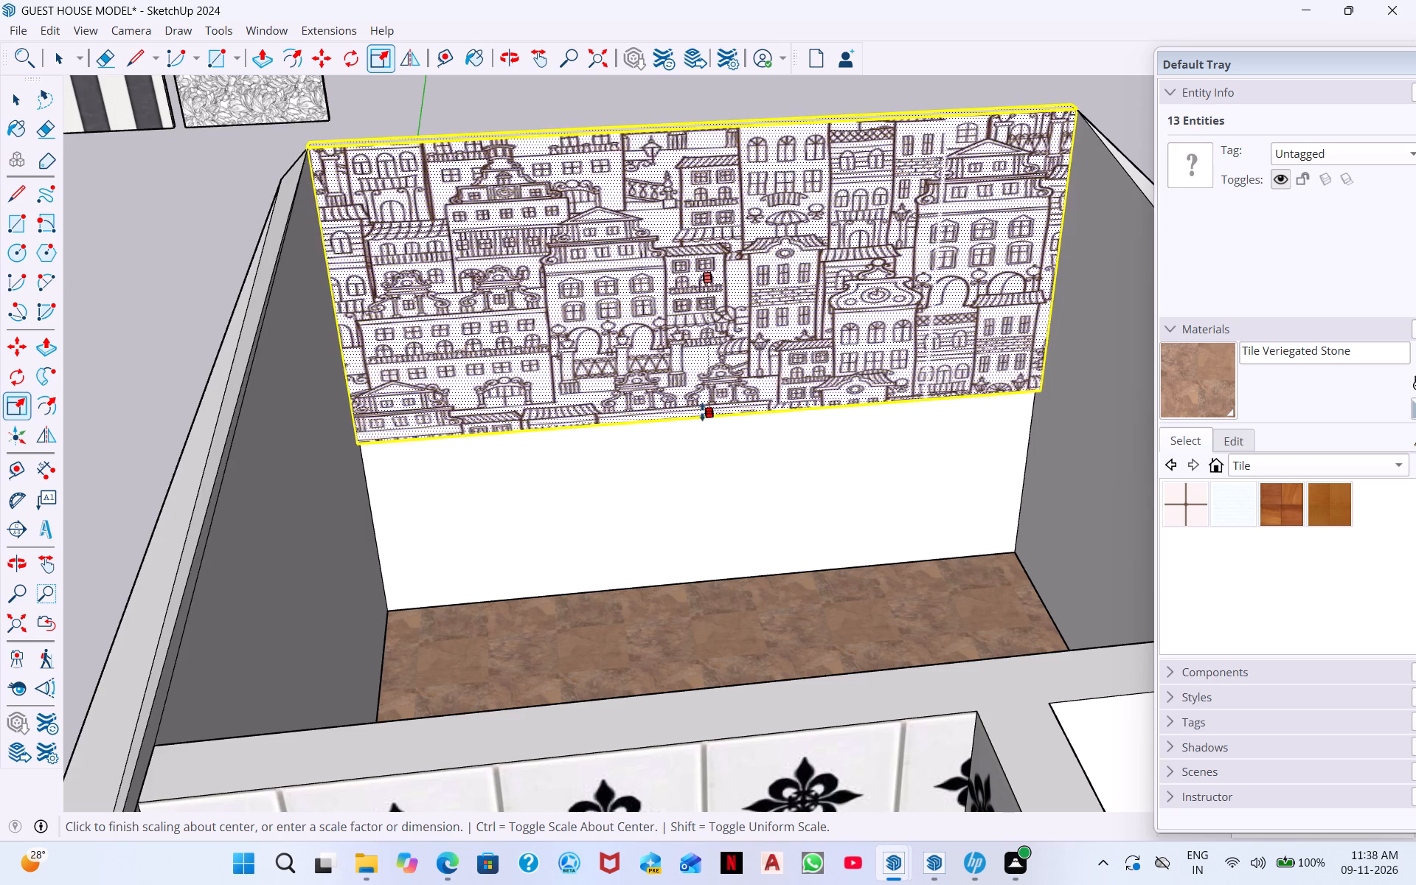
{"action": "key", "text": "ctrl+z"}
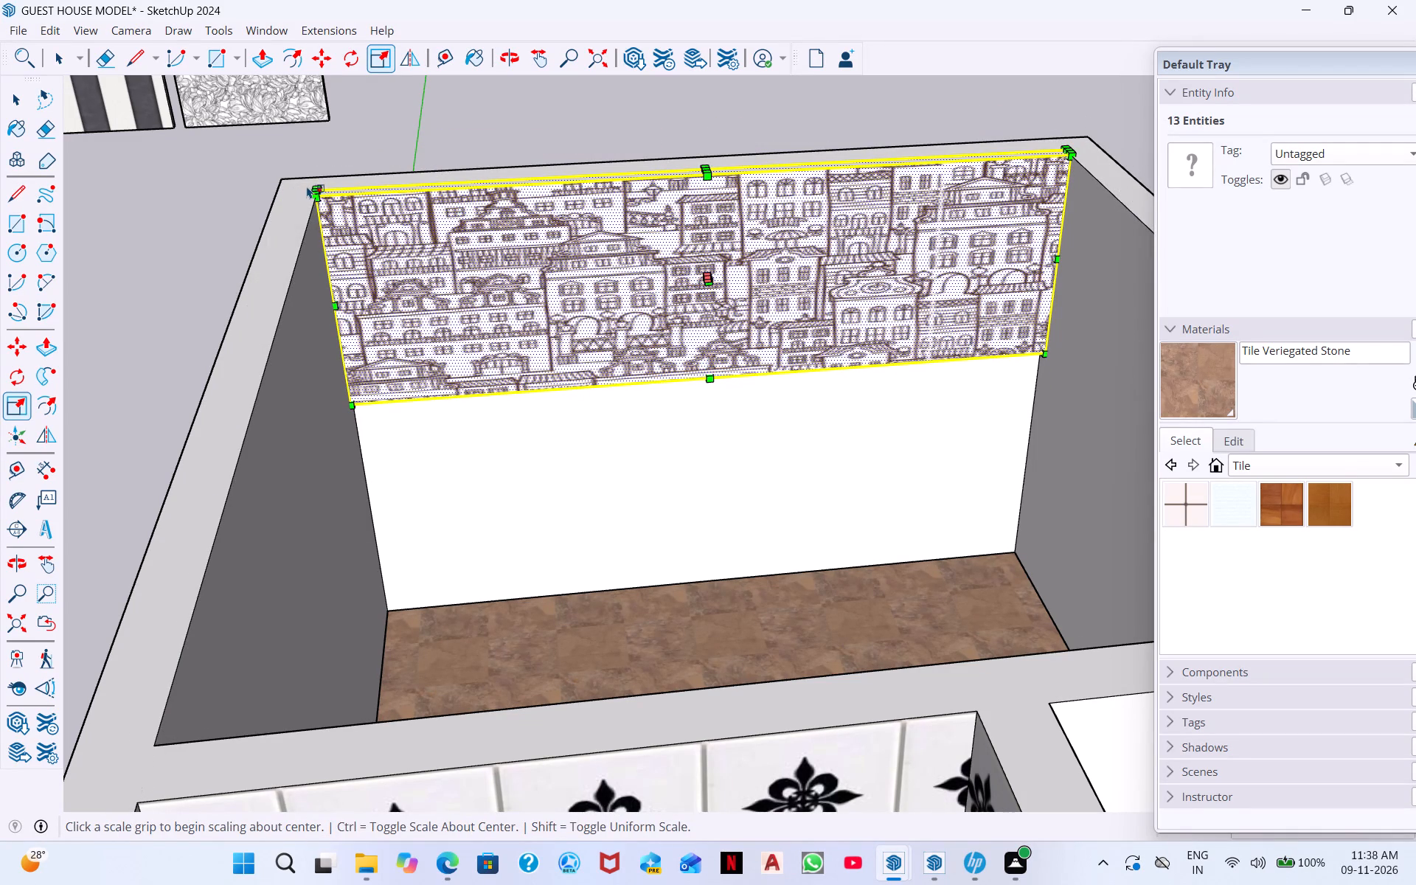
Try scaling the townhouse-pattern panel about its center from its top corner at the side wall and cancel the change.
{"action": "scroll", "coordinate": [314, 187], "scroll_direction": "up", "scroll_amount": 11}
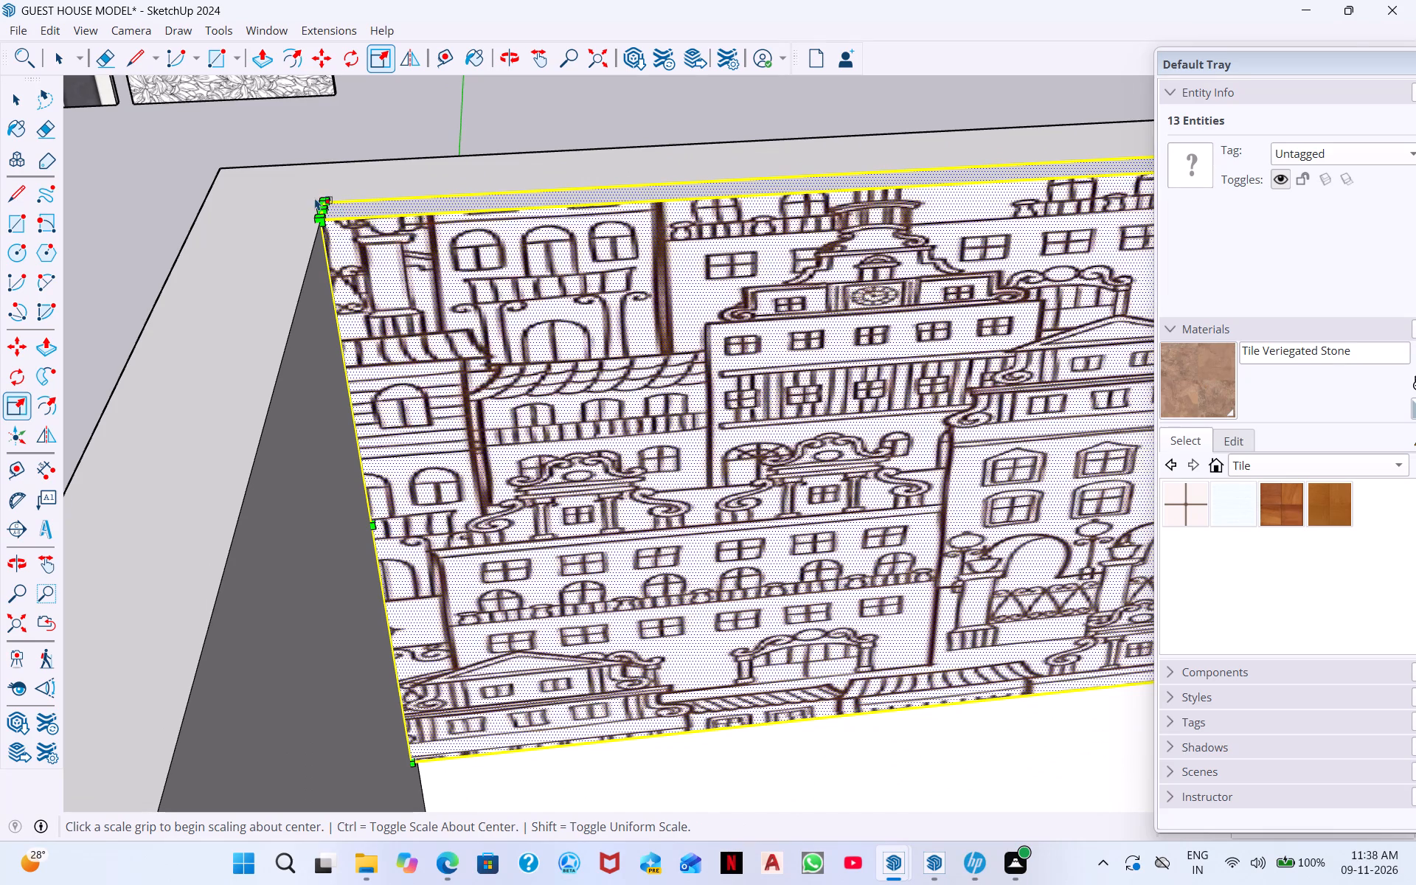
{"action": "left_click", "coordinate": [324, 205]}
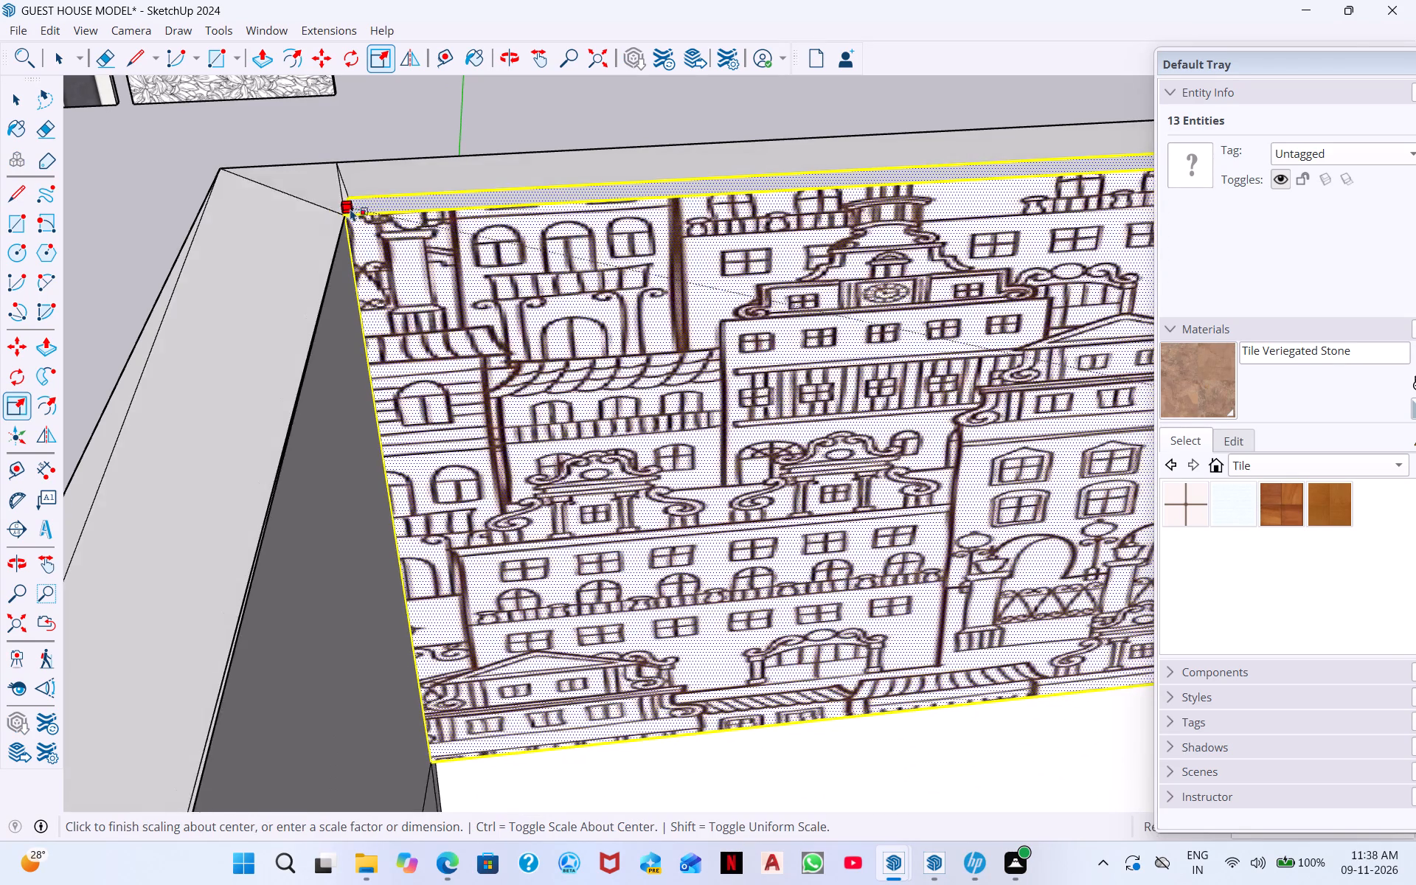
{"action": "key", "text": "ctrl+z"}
Undo the lengthwise scaling of the townhouse-pattern panel.
{"action": "key", "text": "ctrl+z"}
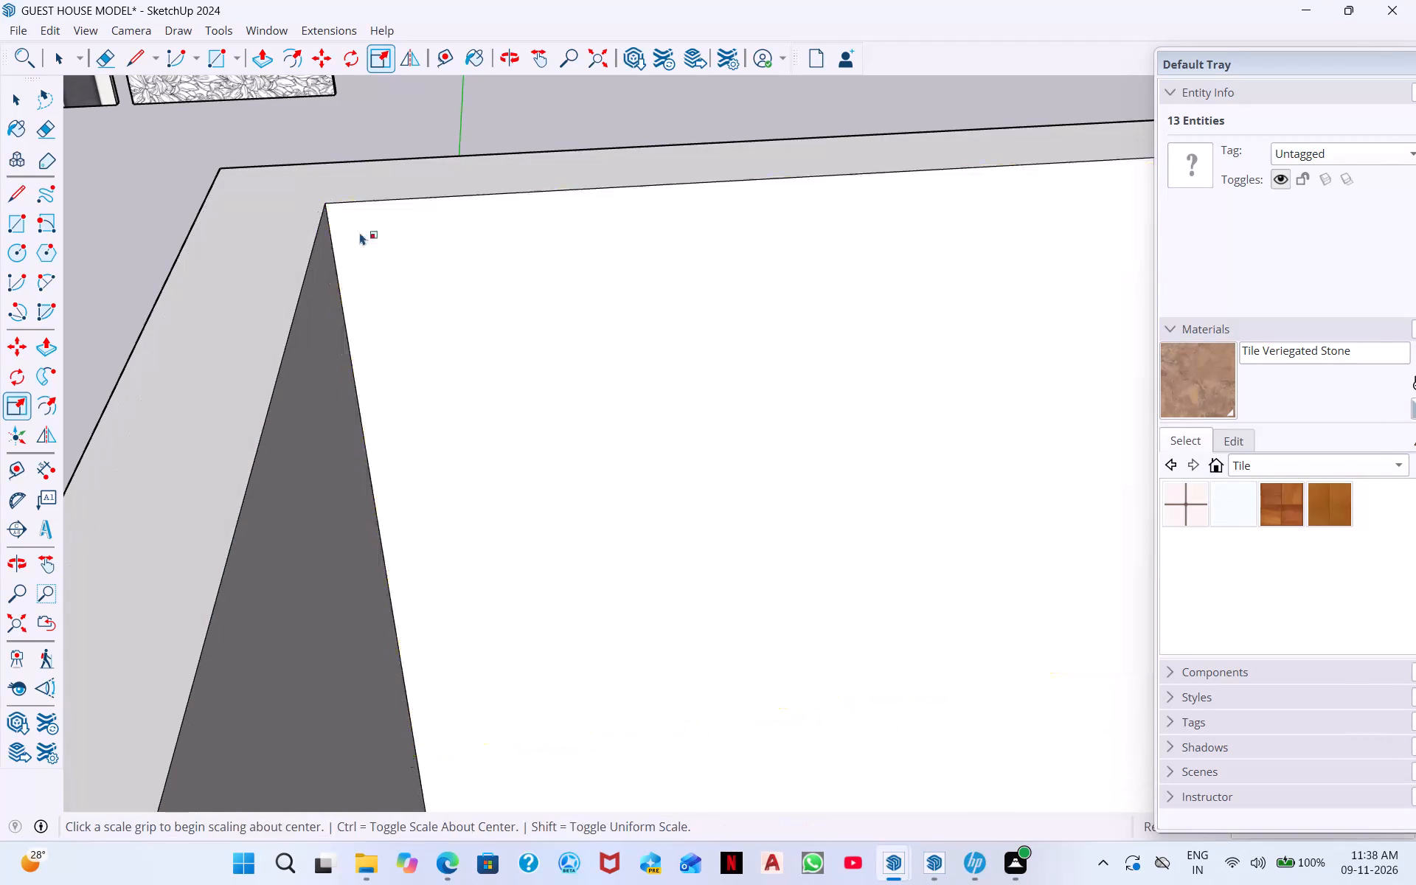
Copy the townhouse-pattern panel from its lower back corner to the far wall's floor corner at the opposite side wall.
{"action": "scroll", "coordinate": [392, 248], "scroll_direction": "down", "scroll_amount": 11}
{"action": "middle_click_drag", "start_coordinate": [841, 370], "coordinate": [746, 305]}
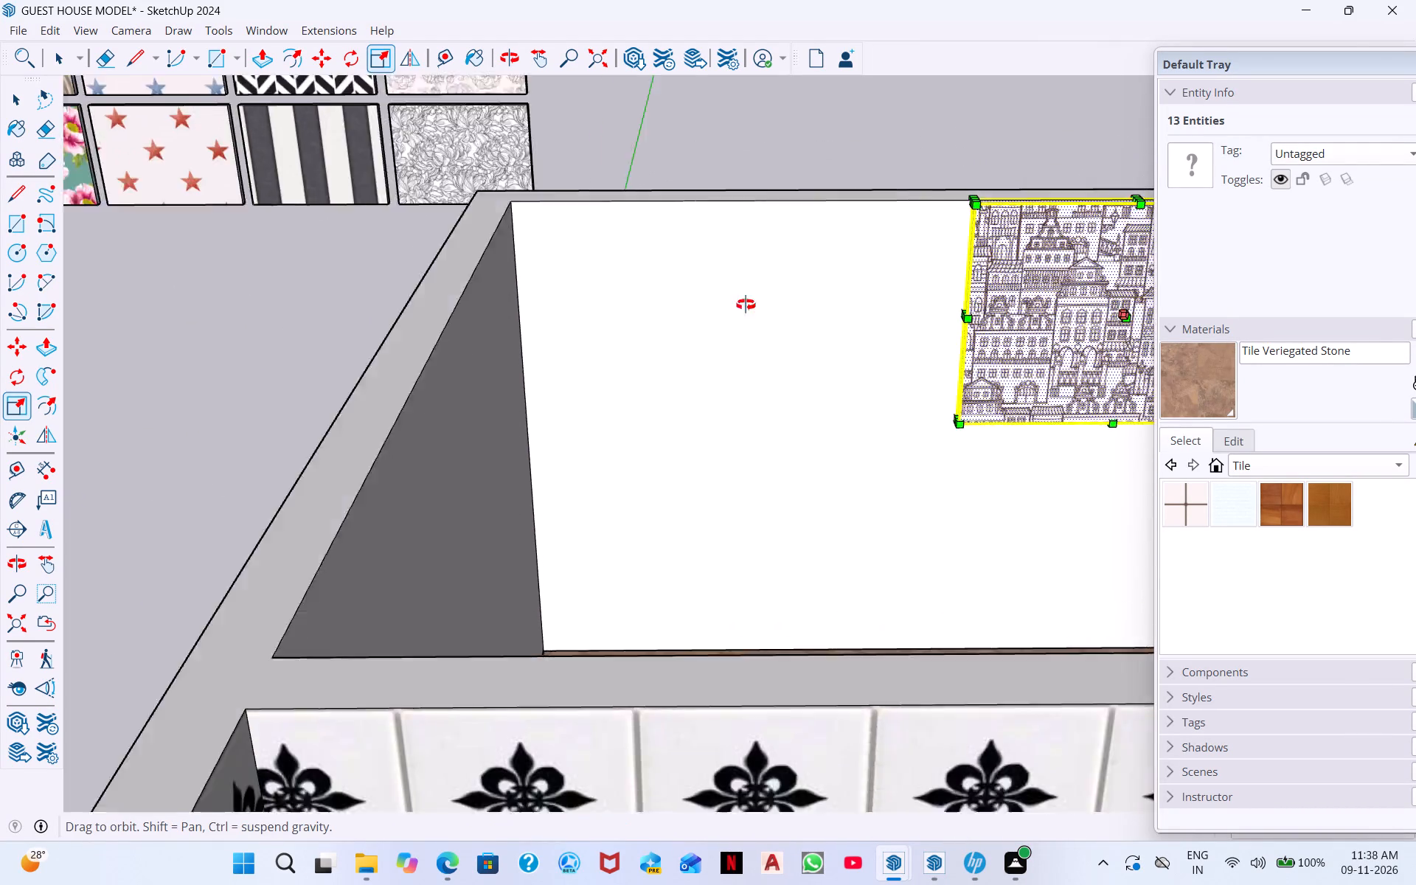
{"action": "middle_click_drag", "start_coordinate": [746, 305], "coordinate": [990, 449]}
{"action": "scroll", "coordinate": [918, 381], "scroll_direction": "up", "scroll_amount": 4}
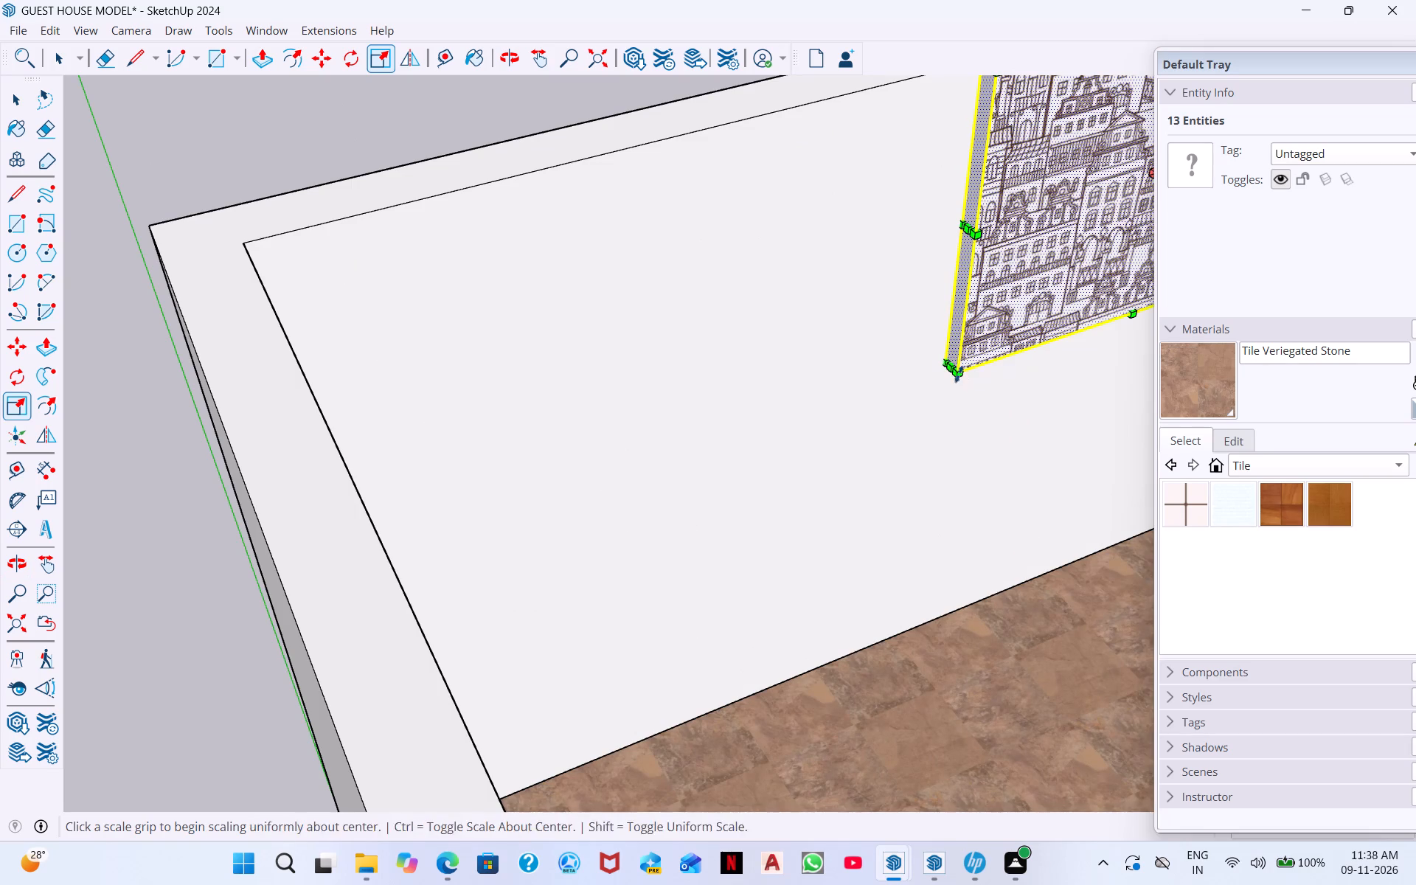
{"action": "scroll", "coordinate": [941, 367], "scroll_direction": "up", "scroll_amount": 18}
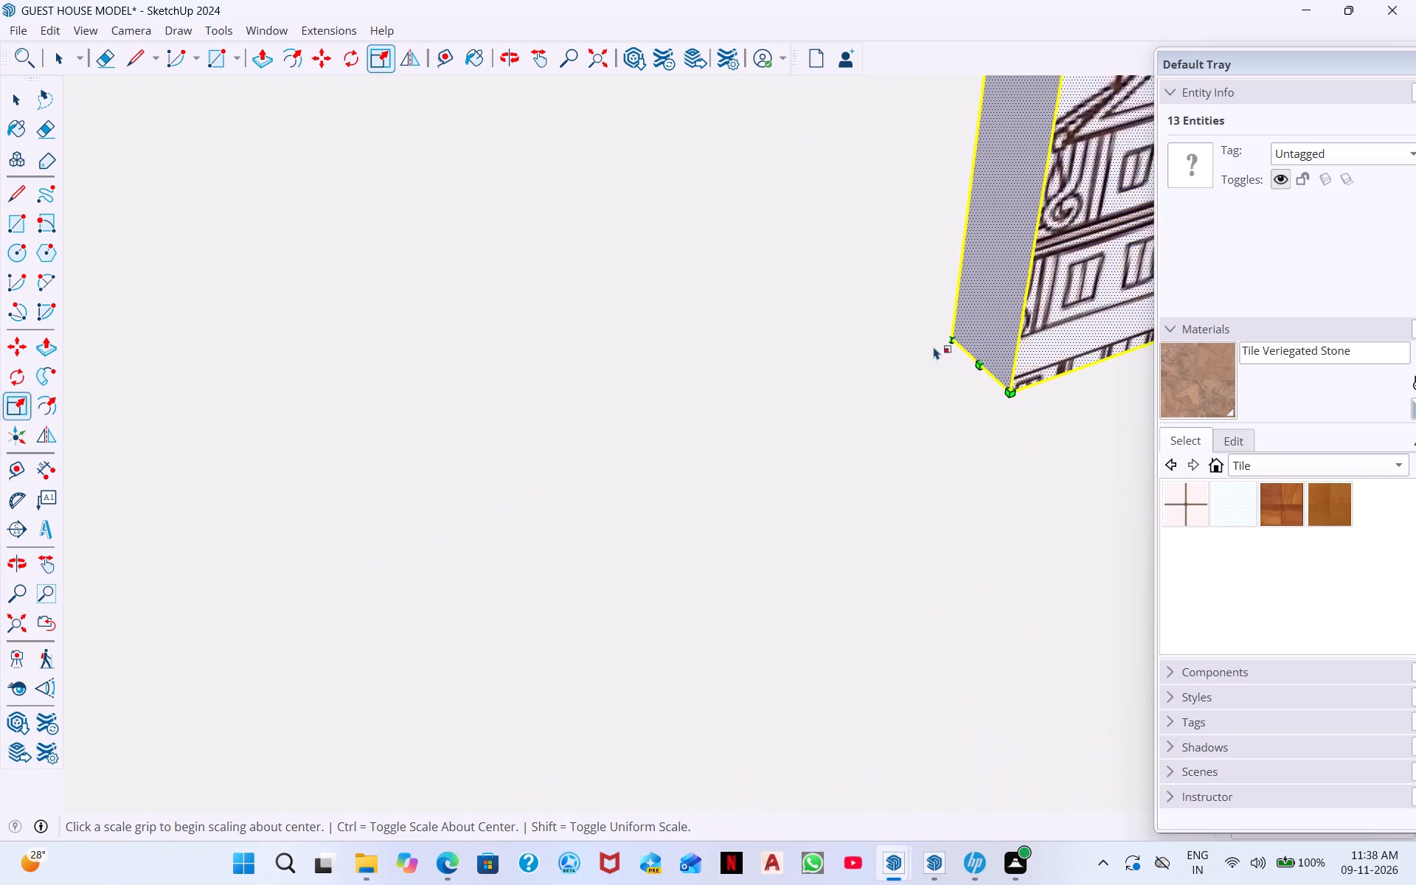
{"action": "scroll", "coordinate": [934, 347], "scroll_direction": "up", "scroll_amount": 7}
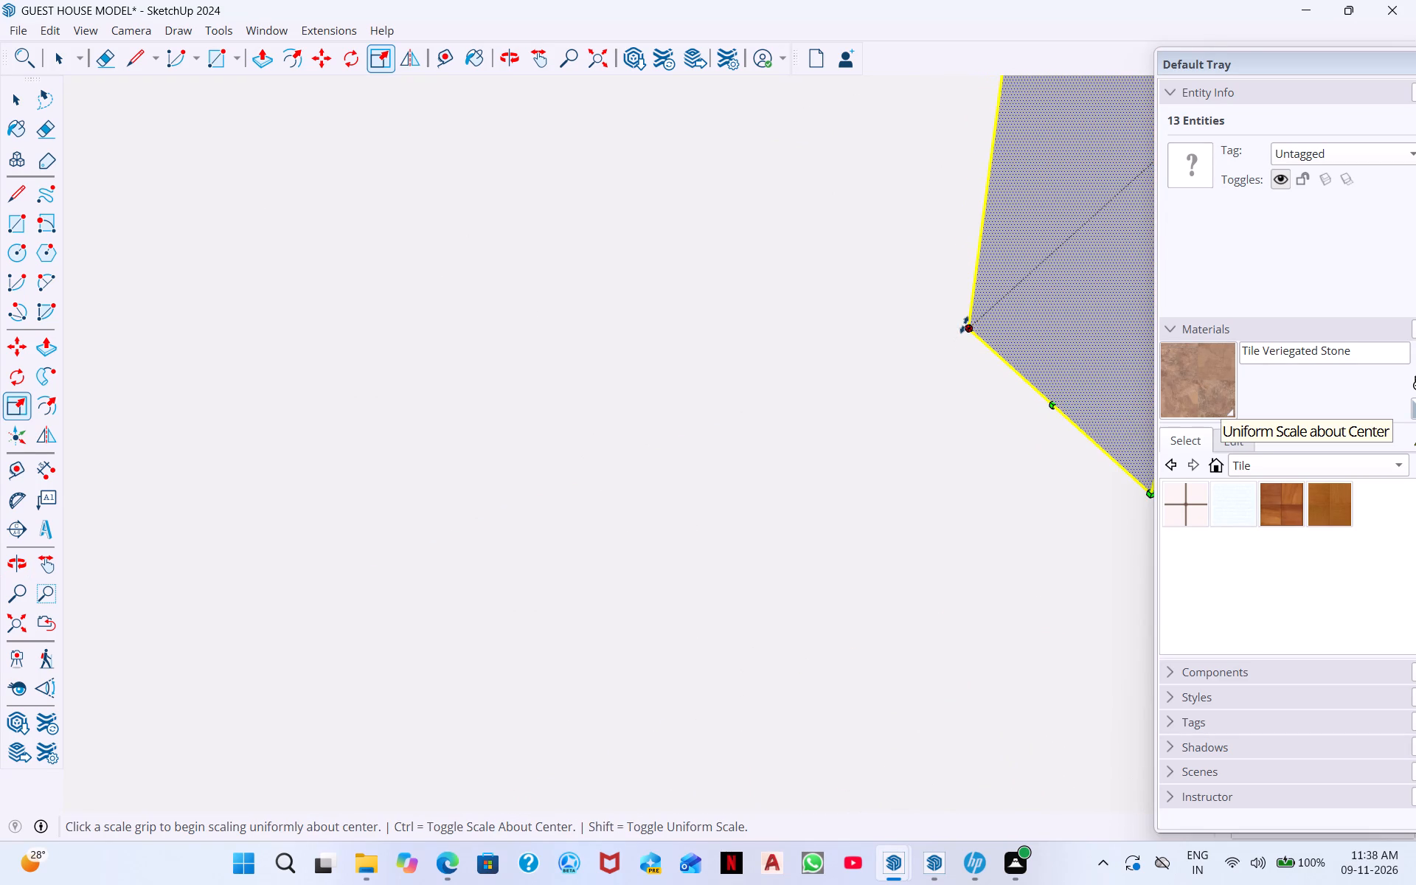
{"action": "left_click", "coordinate": [317, 60]}
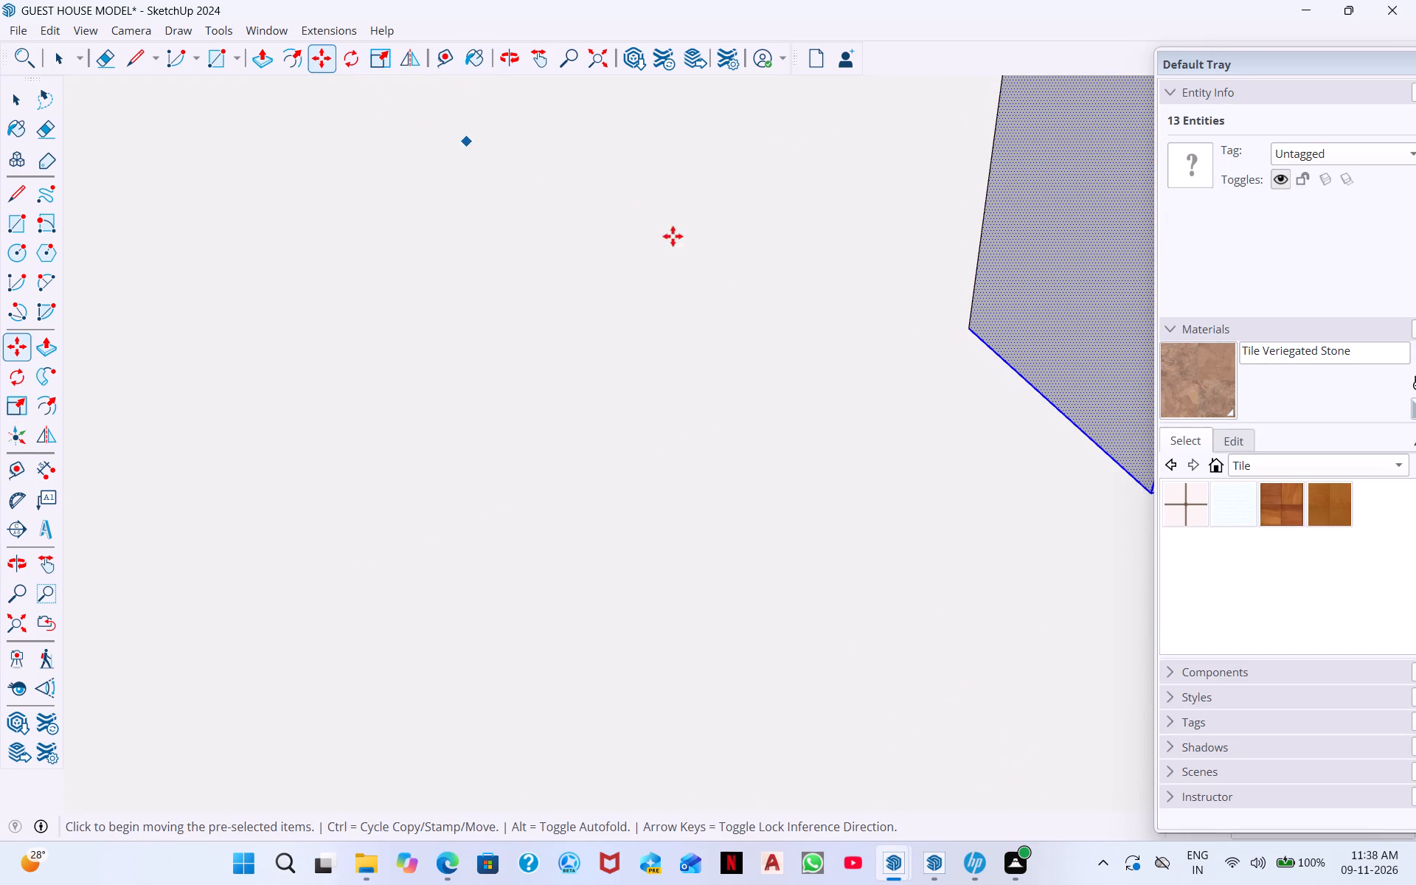
{"action": "left_click", "coordinate": [970, 322]}
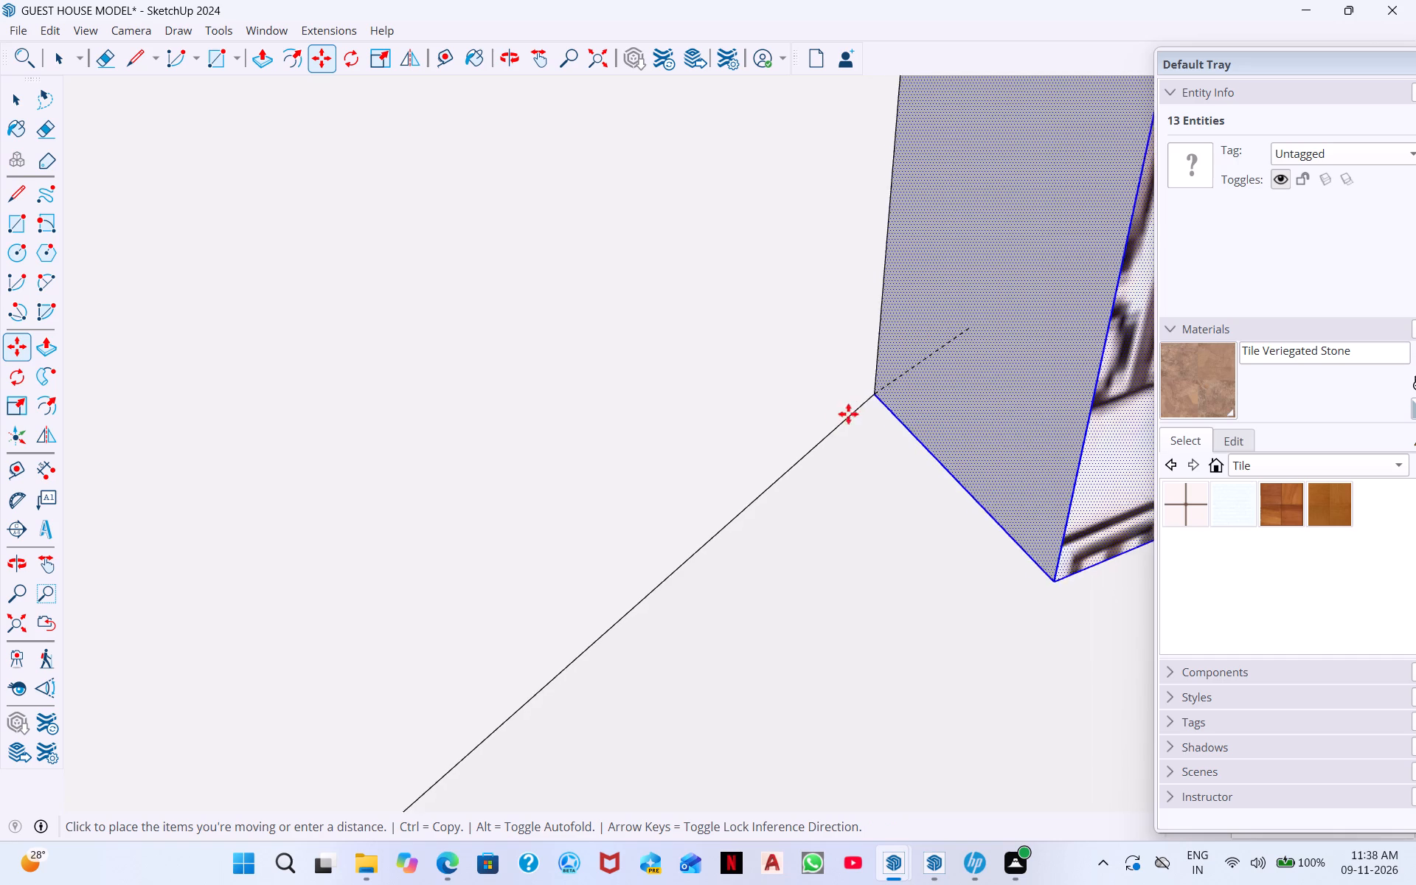
{"action": "scroll", "coordinate": [791, 431], "scroll_direction": "down", "scroll_amount": 20}
{"action": "scroll", "coordinate": [791, 431], "scroll_direction": "down", "scroll_amount": 8}
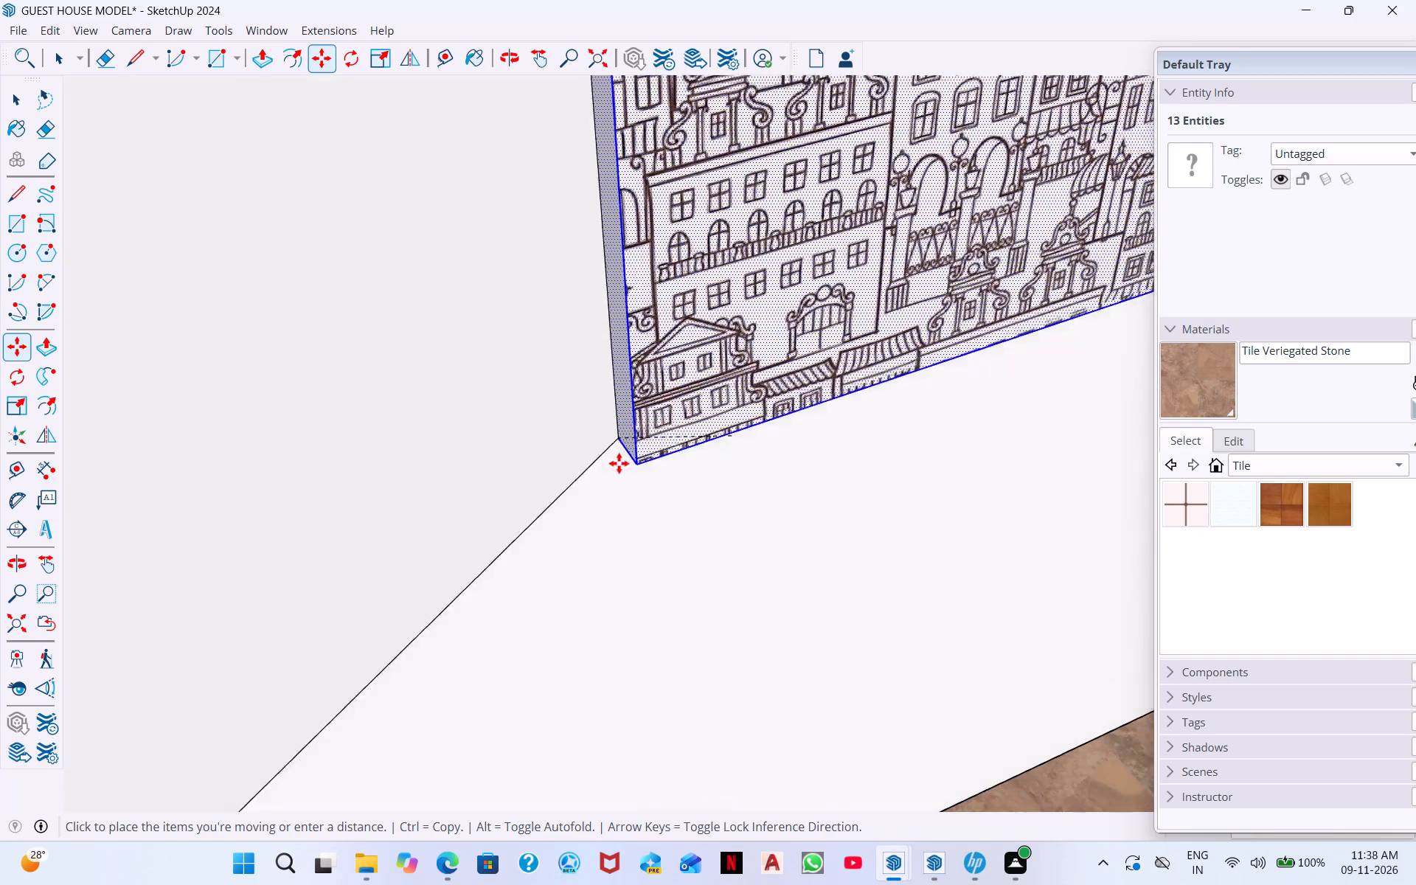
{"action": "scroll", "coordinate": [619, 463], "scroll_direction": "down", "scroll_amount": 9}
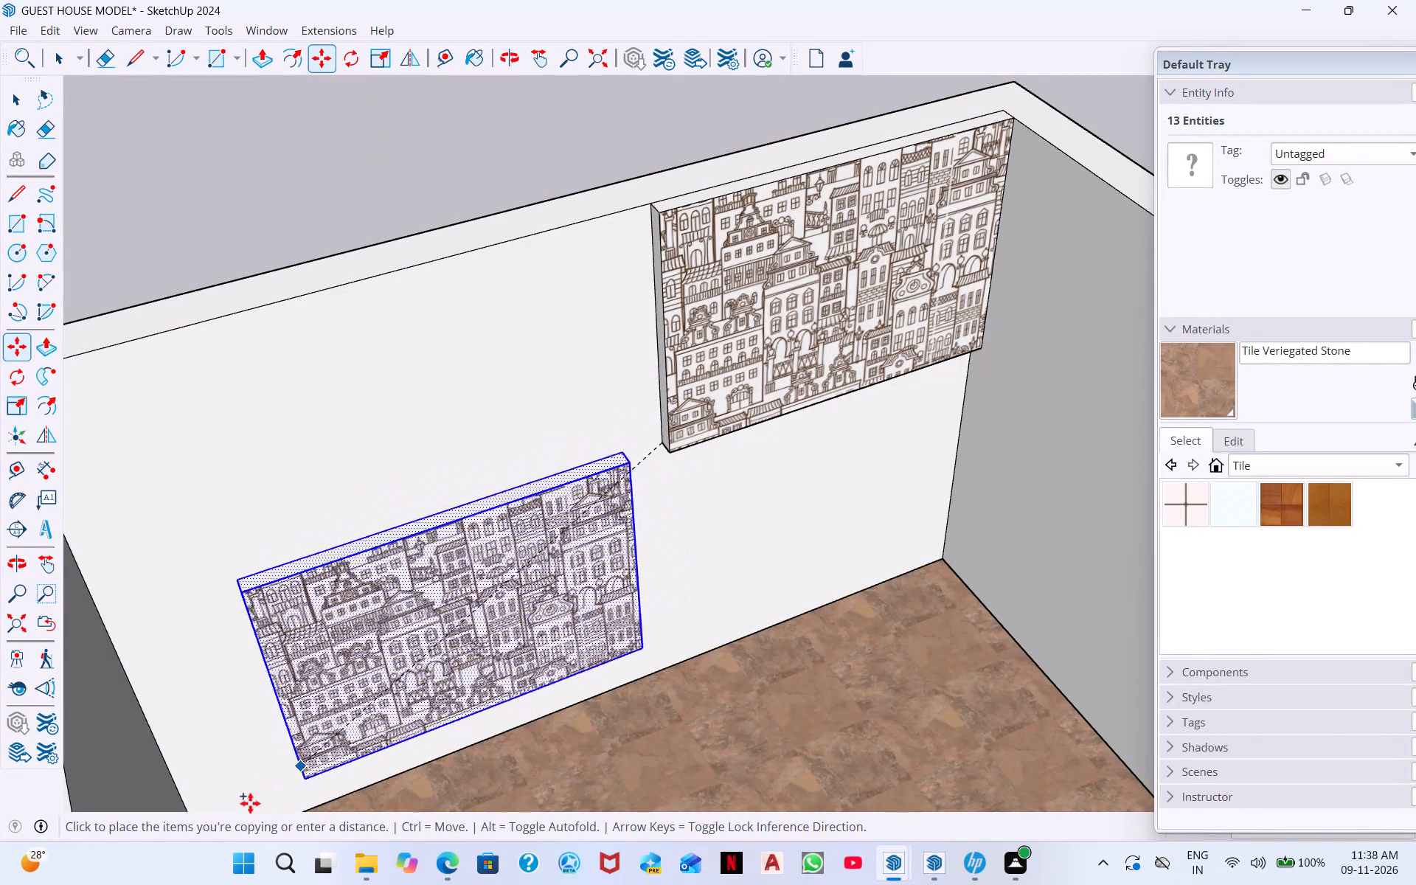
{"action": "middle_click_drag", "start_coordinate": [262, 796], "coordinate": [291, 685]}
{"action": "scroll", "coordinate": [280, 729], "scroll_direction": "down", "scroll_amount": 1}
{"action": "scroll", "coordinate": [257, 800], "scroll_direction": "up", "scroll_amount": 3}
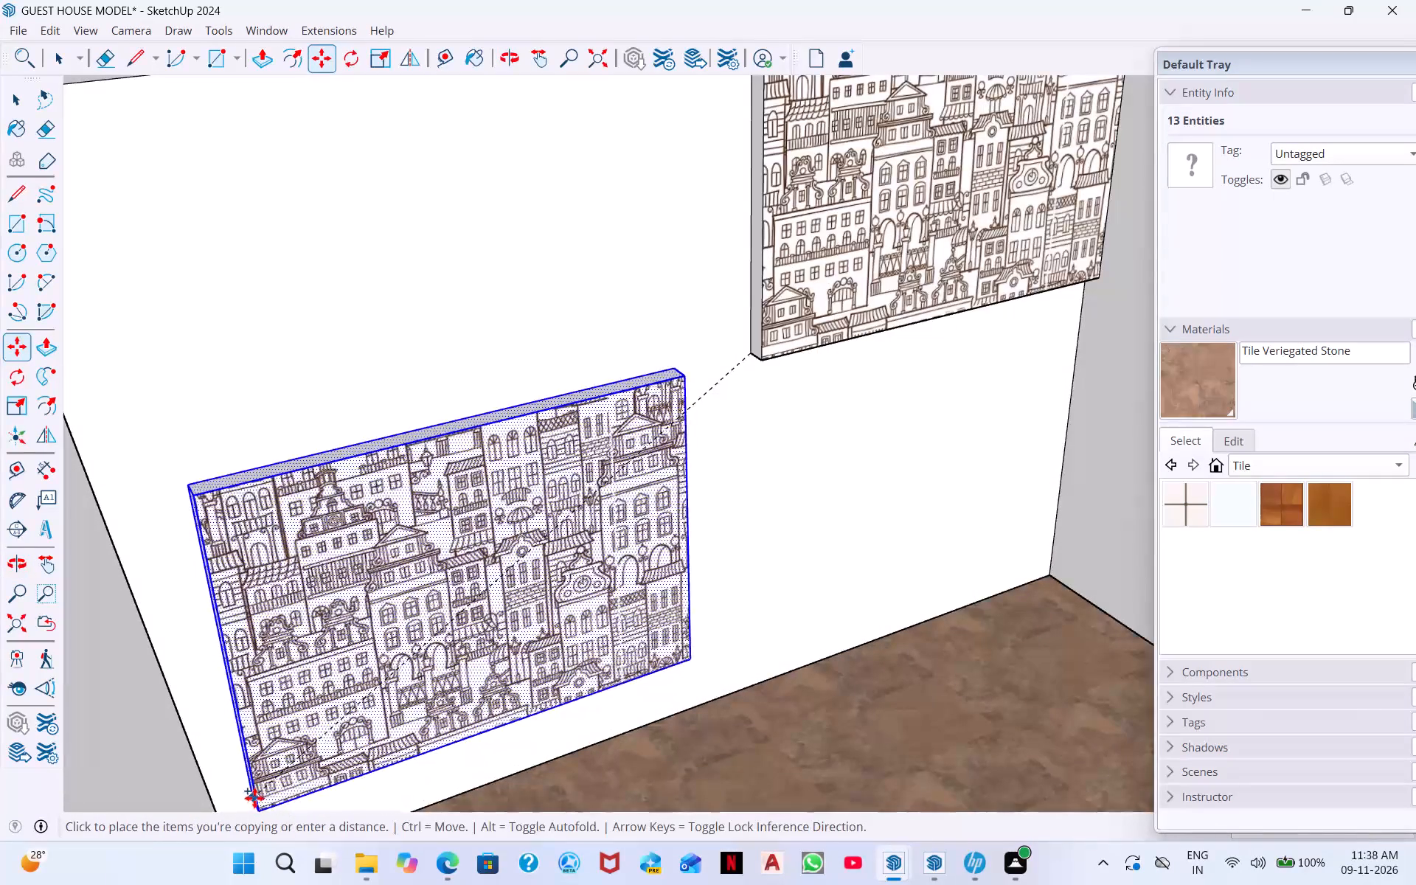
{"action": "middle_click_drag", "start_coordinate": [355, 760], "coordinate": [260, 884]}
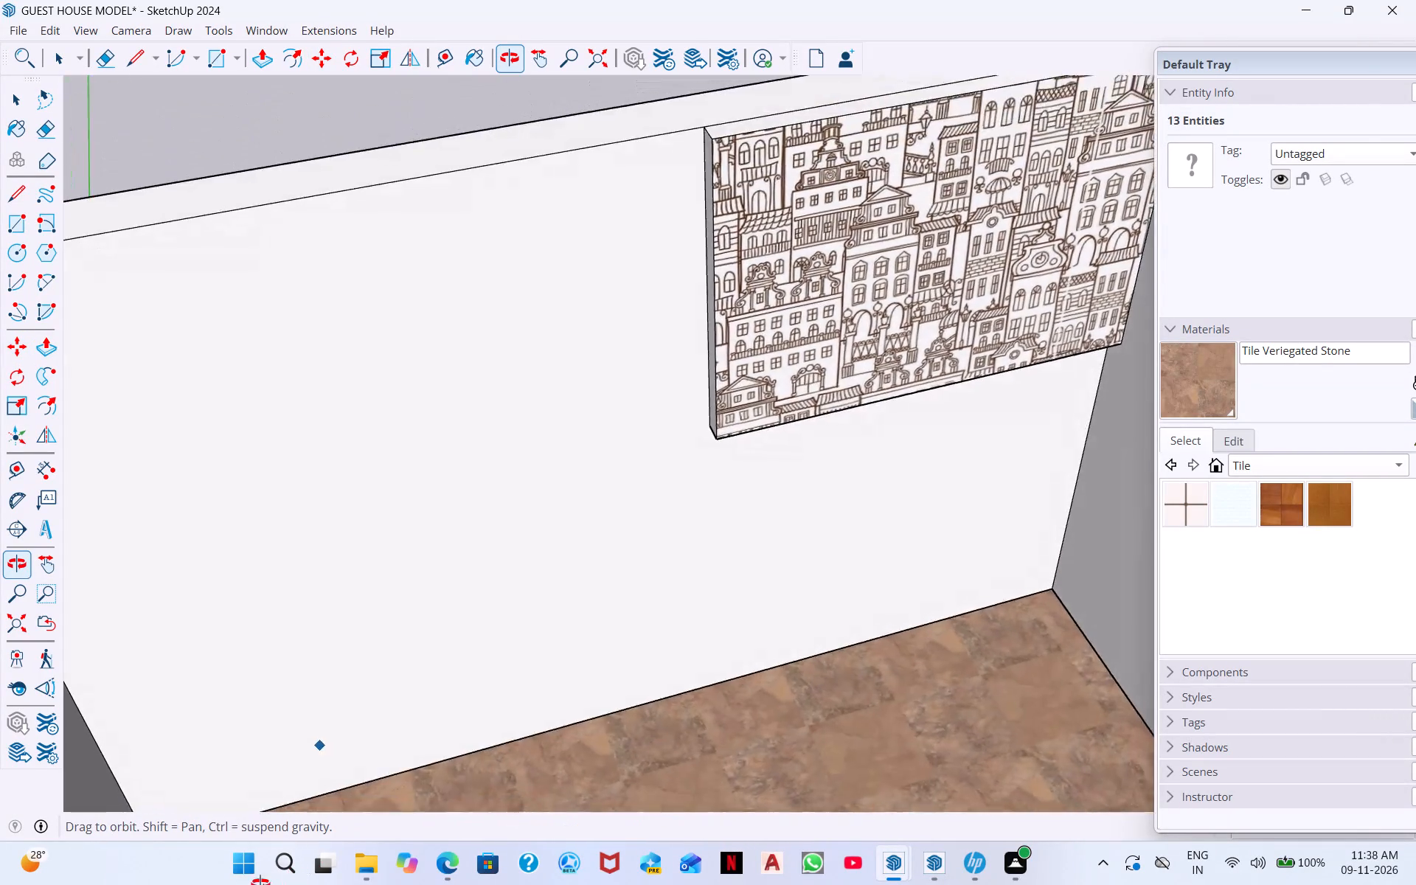
{"action": "middle_click_drag", "start_coordinate": [260, 884], "coordinate": [111, 788]}
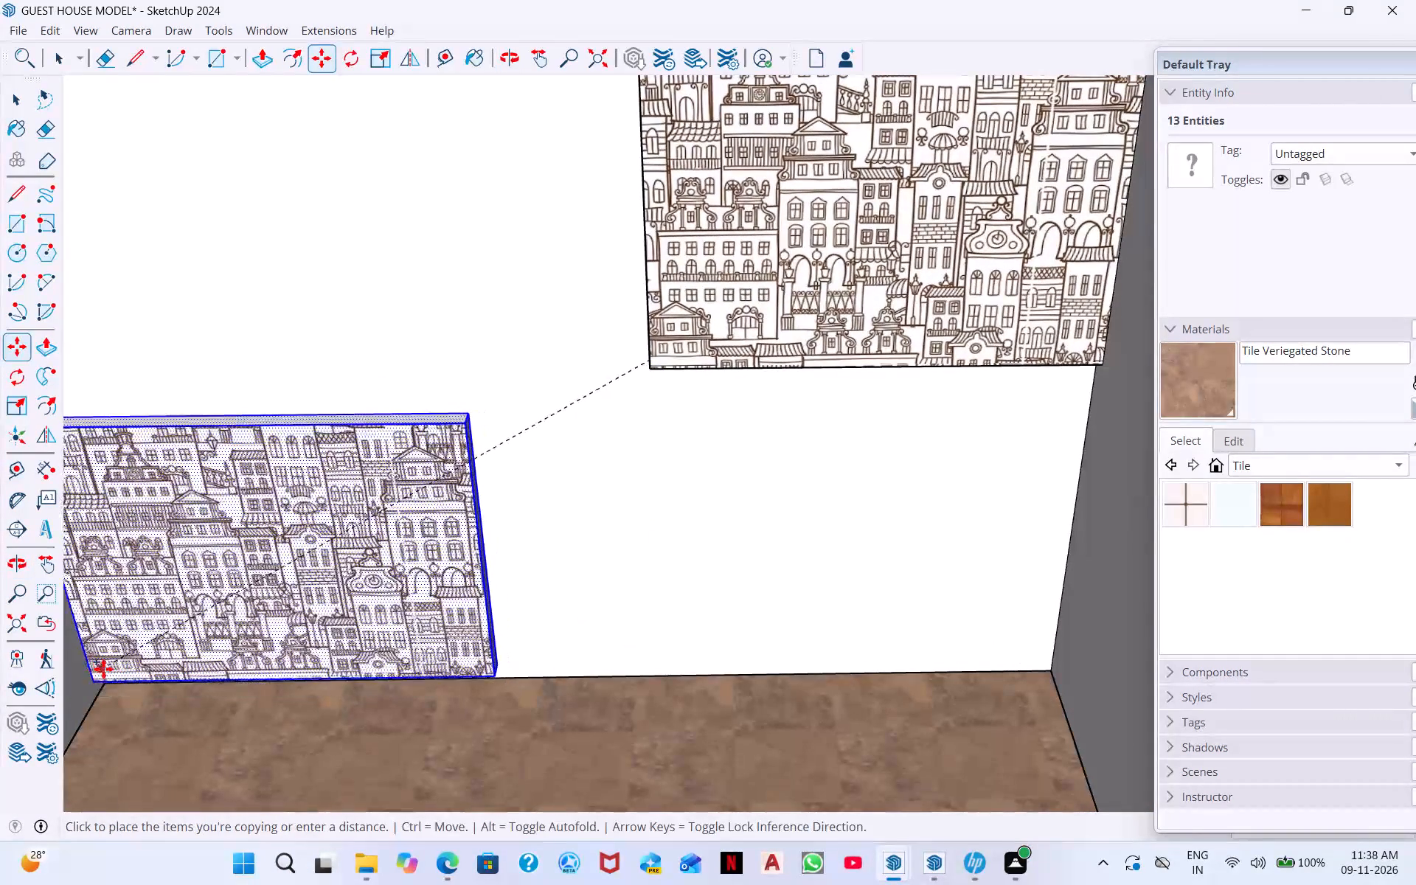
{"action": "left_click", "coordinate": [110, 679]}
{"action": "middle_click_drag", "start_coordinate": [383, 603], "coordinate": [331, 805]}
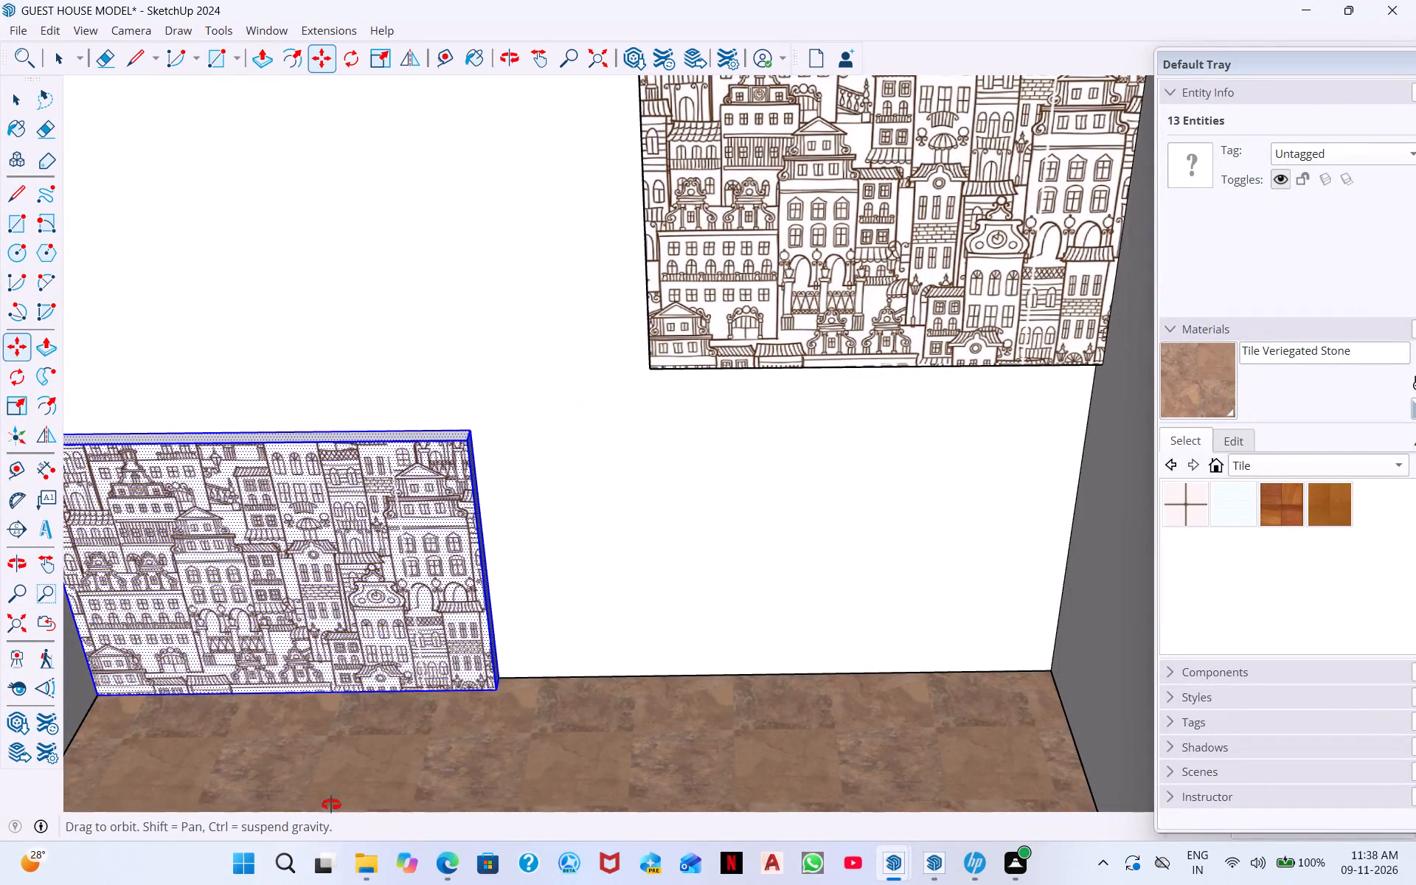
{"action": "middle_click_drag", "start_coordinate": [331, 805], "coordinate": [324, 832]}
{"action": "middle_click_drag", "start_coordinate": [501, 558], "coordinate": [461, 746]}
{"action": "middle_click_drag", "start_coordinate": [596, 581], "coordinate": [605, 721]}
{"action": "scroll", "coordinate": [566, 424], "scroll_direction": "down", "scroll_amount": 3}
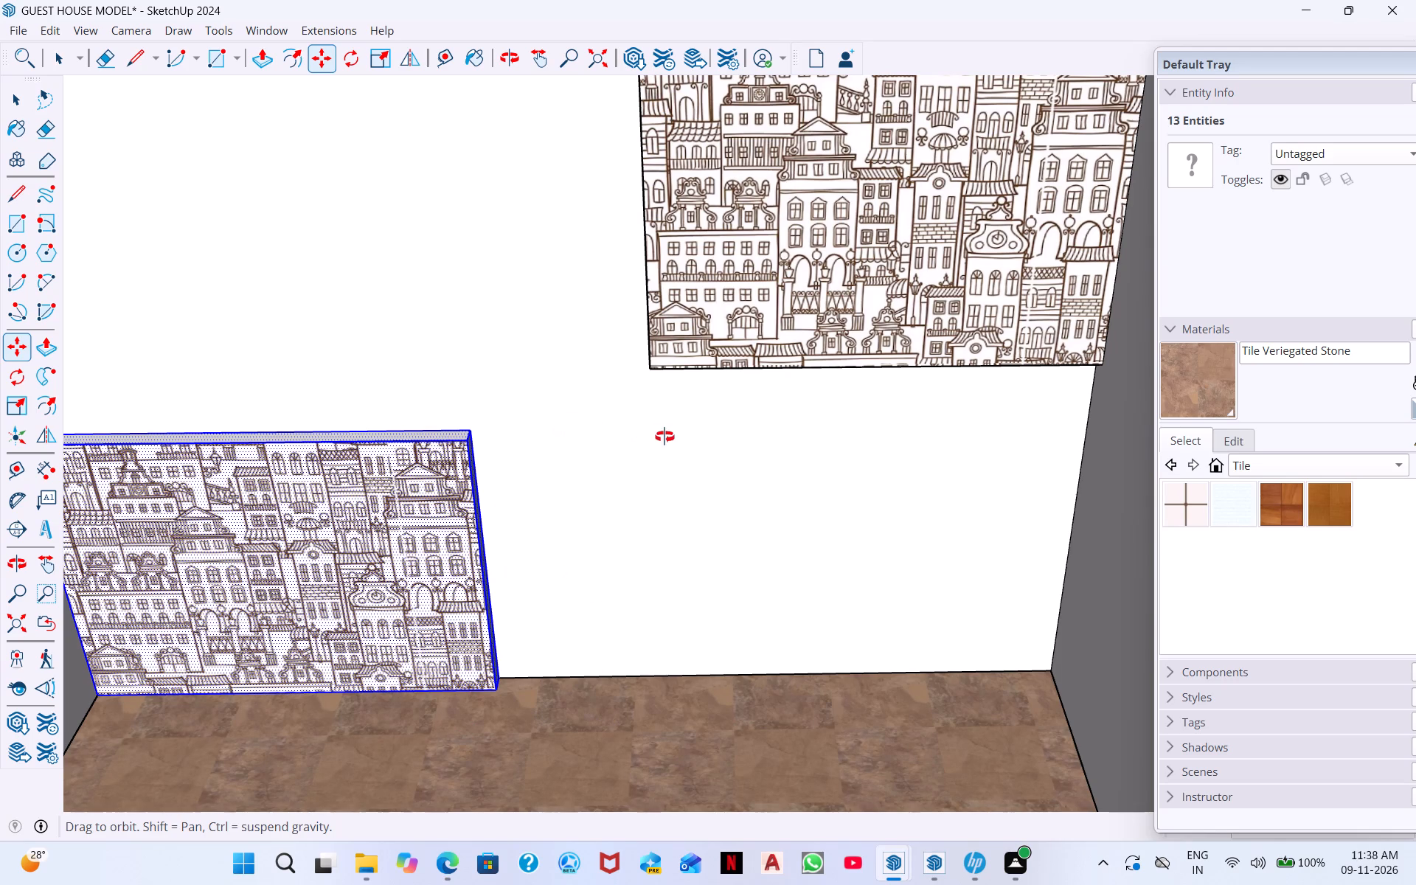
{"action": "key", "text": "space"}
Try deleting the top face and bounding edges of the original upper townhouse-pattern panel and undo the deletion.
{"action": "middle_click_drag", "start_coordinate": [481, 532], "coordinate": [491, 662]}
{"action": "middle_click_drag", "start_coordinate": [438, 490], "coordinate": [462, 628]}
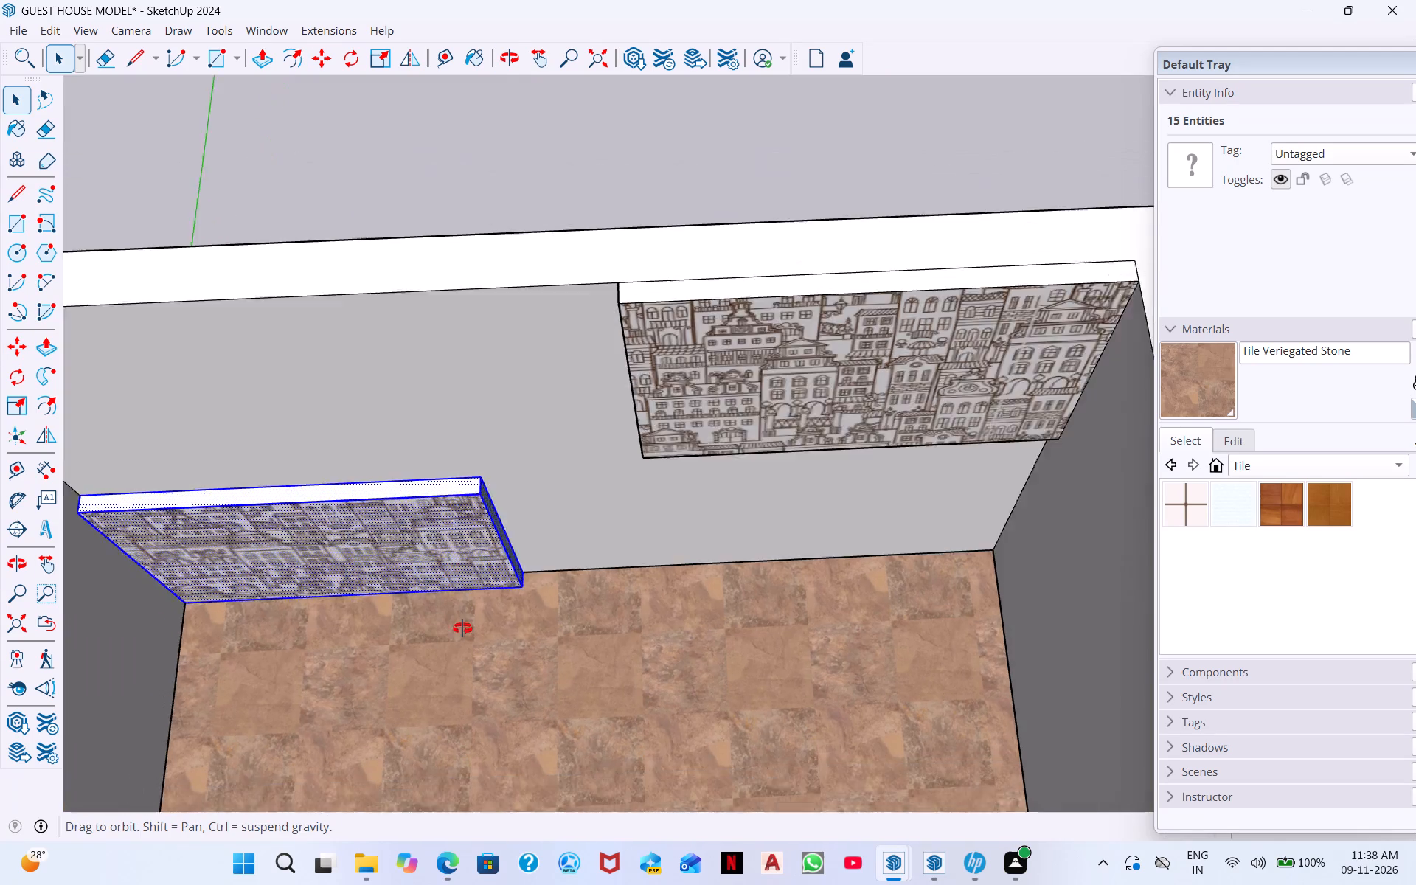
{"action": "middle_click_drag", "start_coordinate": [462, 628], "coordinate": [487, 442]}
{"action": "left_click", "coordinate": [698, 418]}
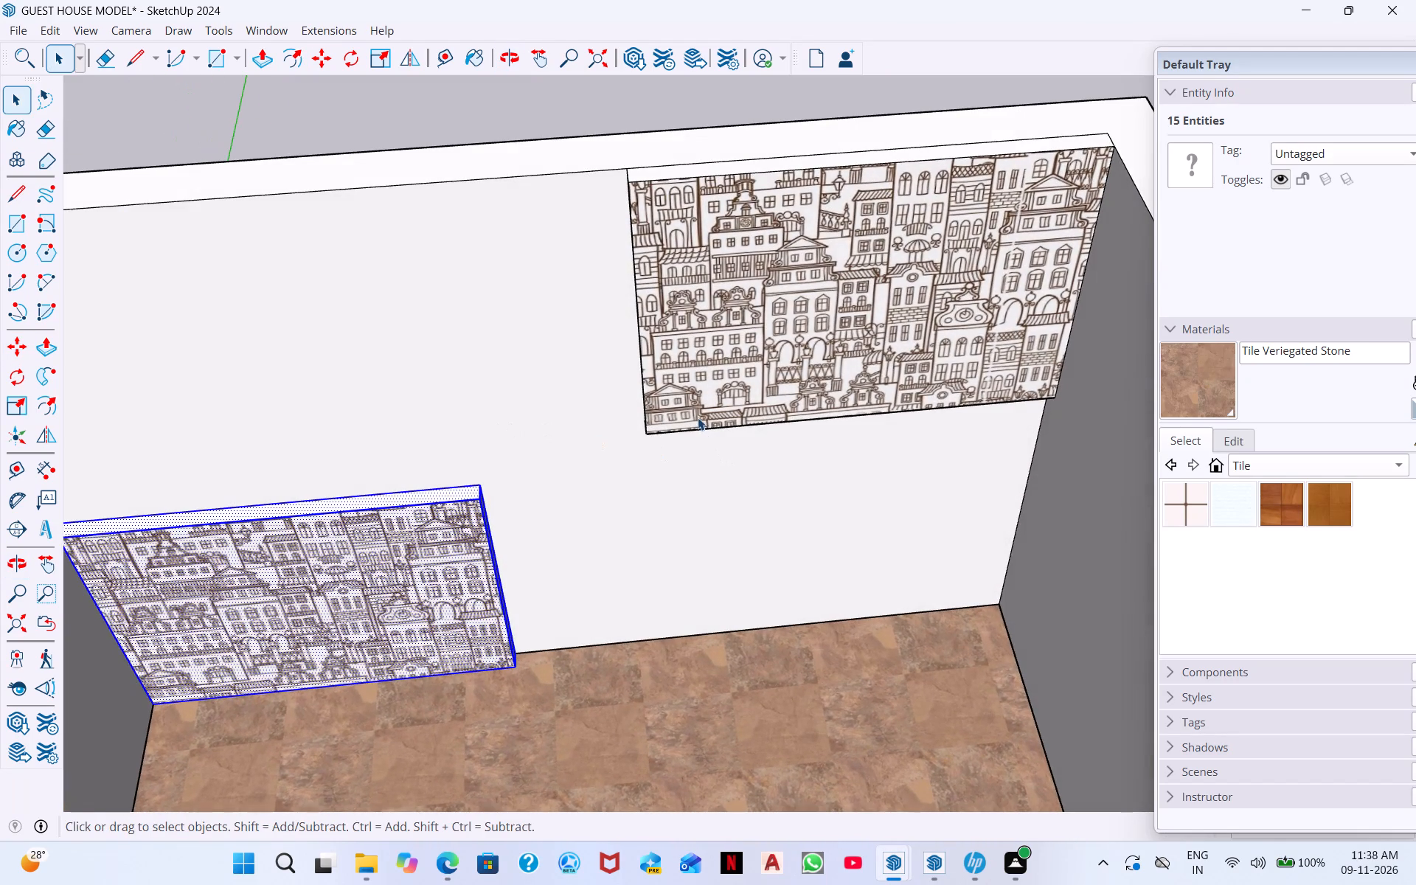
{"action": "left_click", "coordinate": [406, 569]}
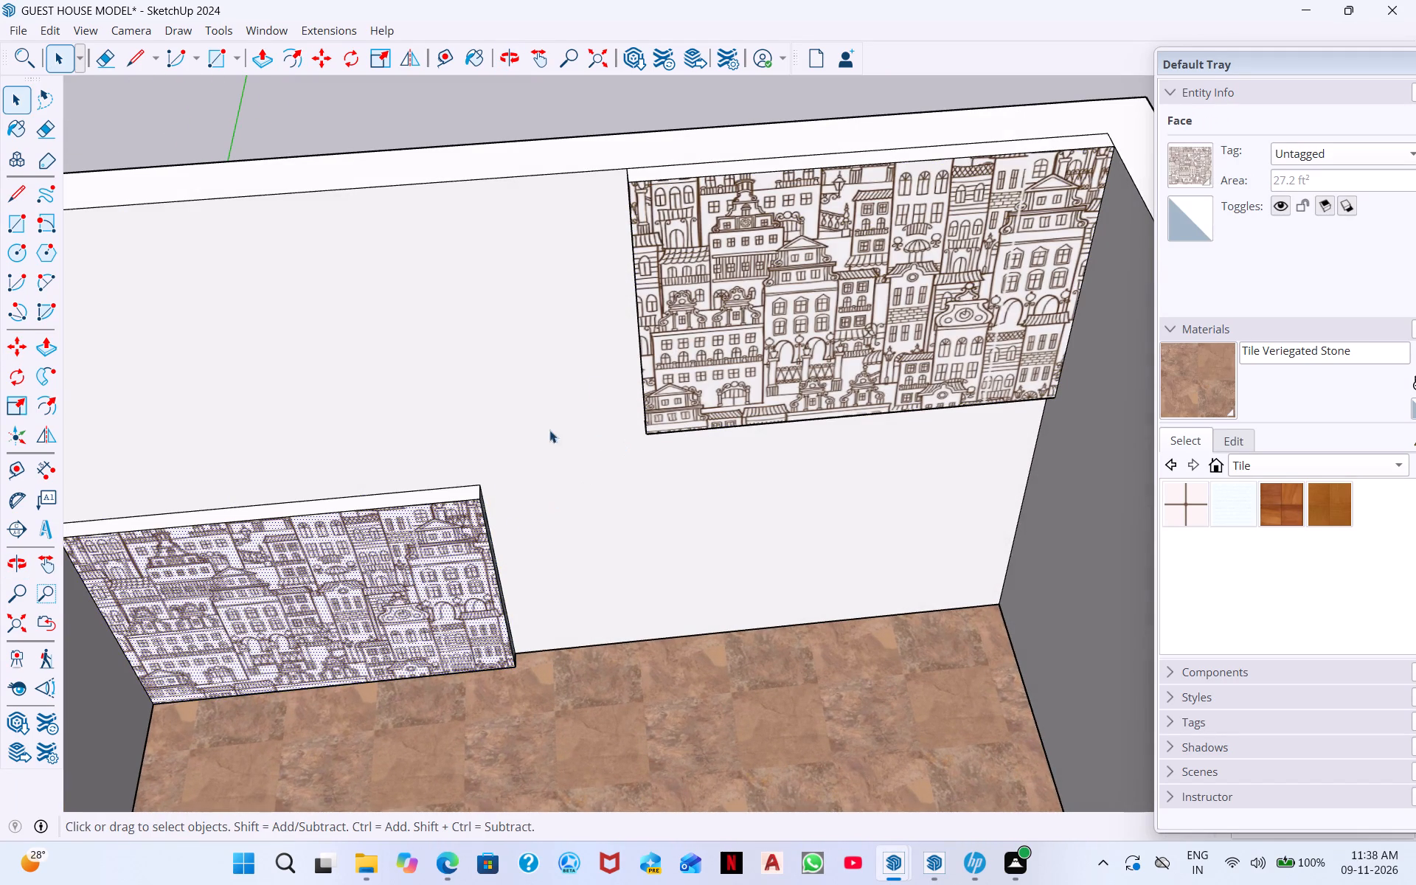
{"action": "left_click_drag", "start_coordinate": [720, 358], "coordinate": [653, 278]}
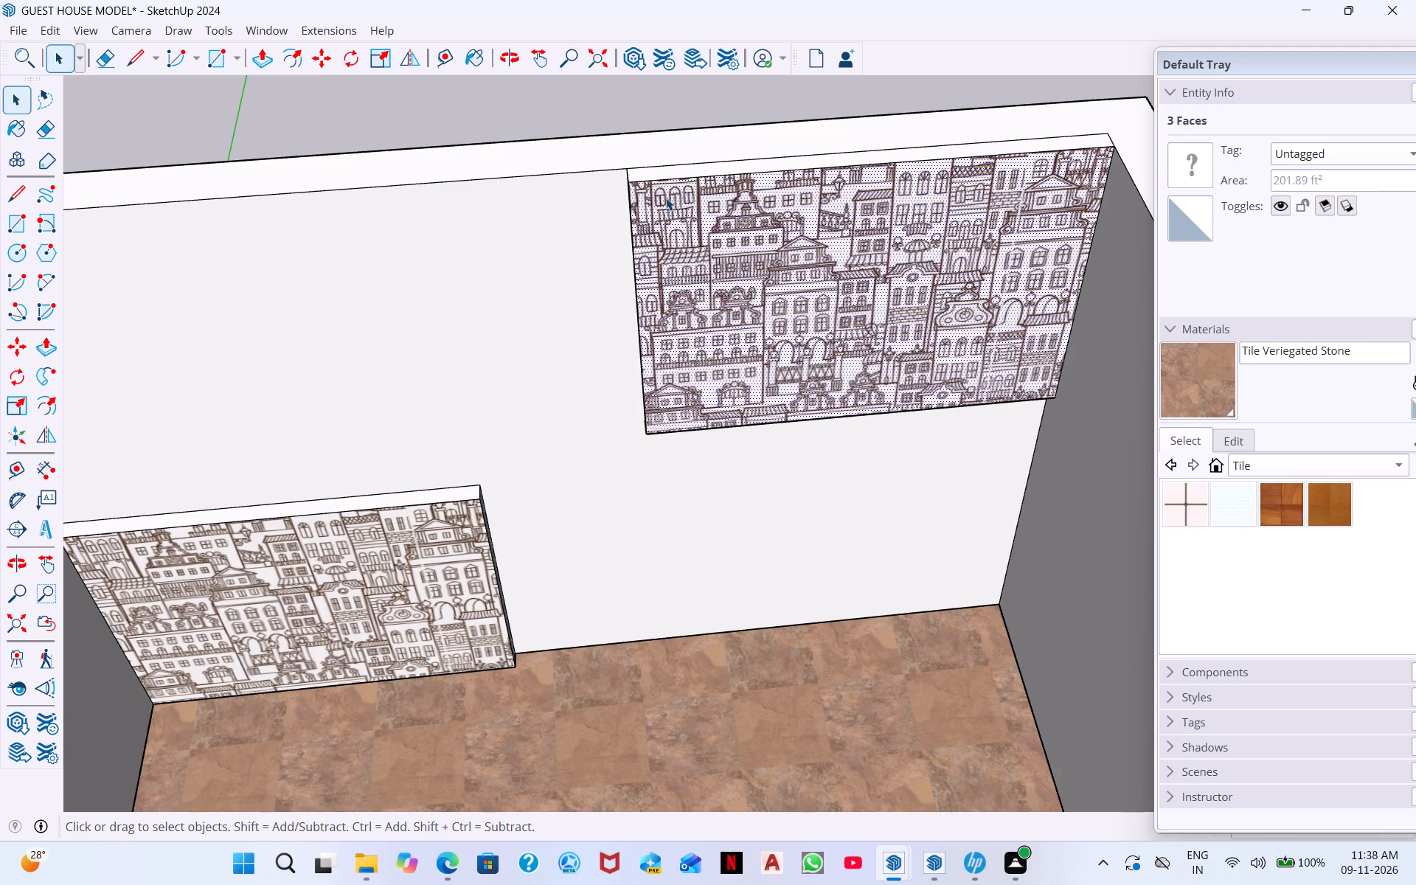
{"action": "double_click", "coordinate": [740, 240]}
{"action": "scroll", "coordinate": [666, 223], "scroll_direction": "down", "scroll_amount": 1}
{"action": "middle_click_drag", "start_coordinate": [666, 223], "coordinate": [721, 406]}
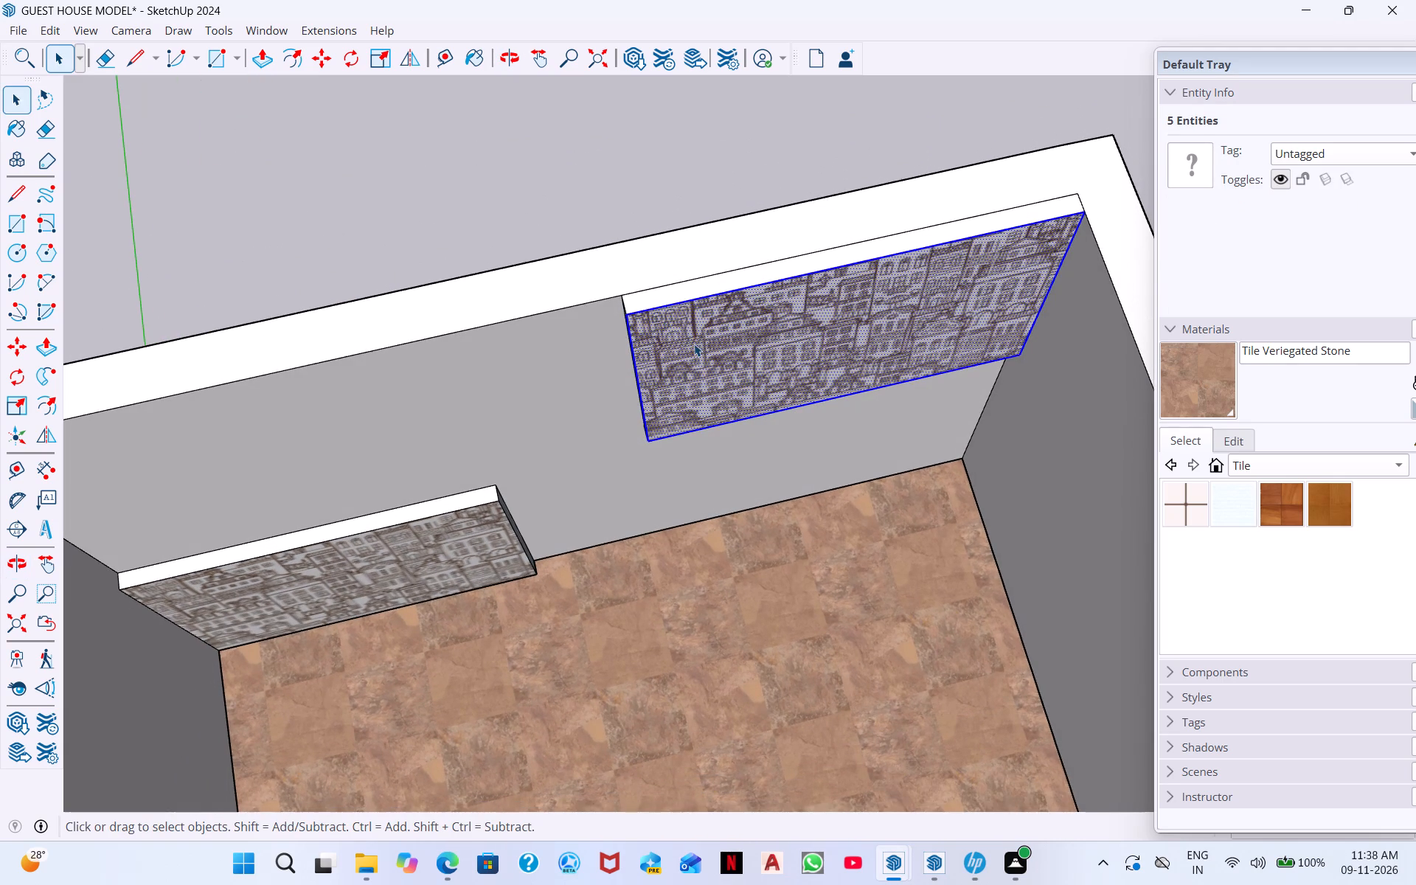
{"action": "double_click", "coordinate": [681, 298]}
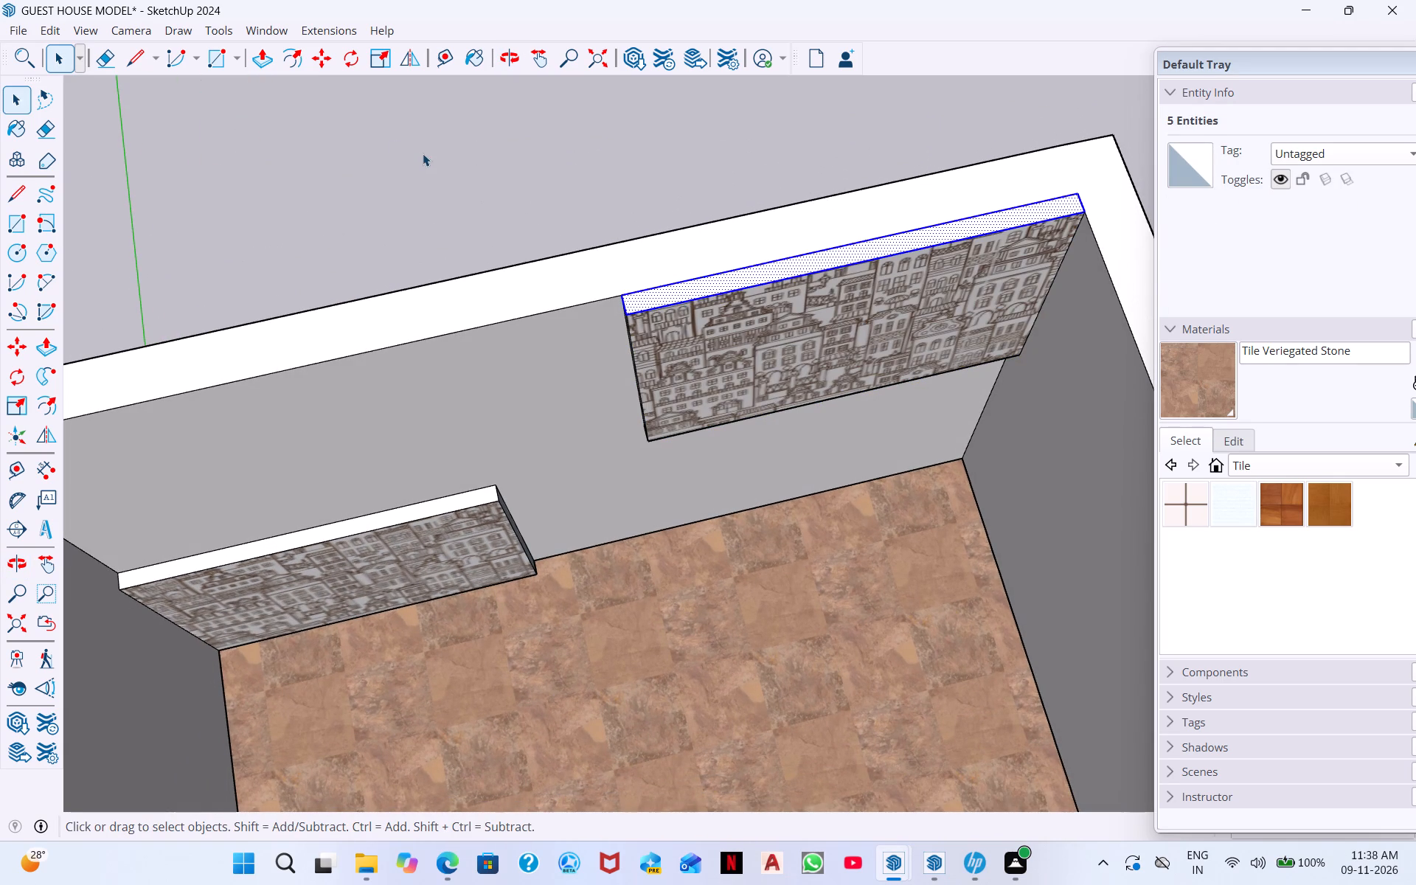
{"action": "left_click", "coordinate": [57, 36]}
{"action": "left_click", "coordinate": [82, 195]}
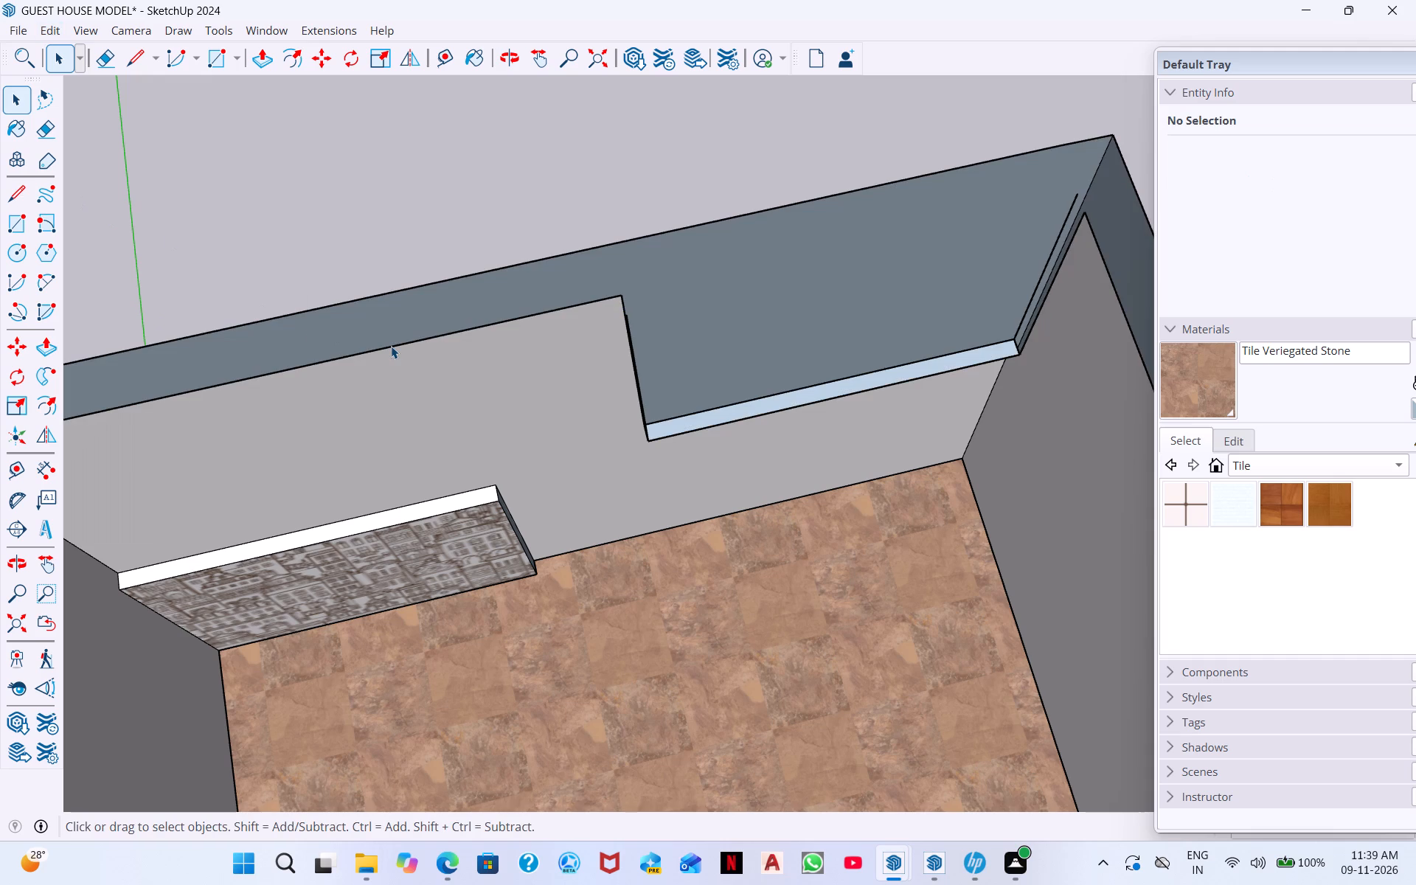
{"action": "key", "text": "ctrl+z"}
Delete the townhouse-pattern front face of the original panel at the top of the far wall.
{"action": "middle_click_drag", "start_coordinate": [634, 350], "coordinate": [785, 169]}
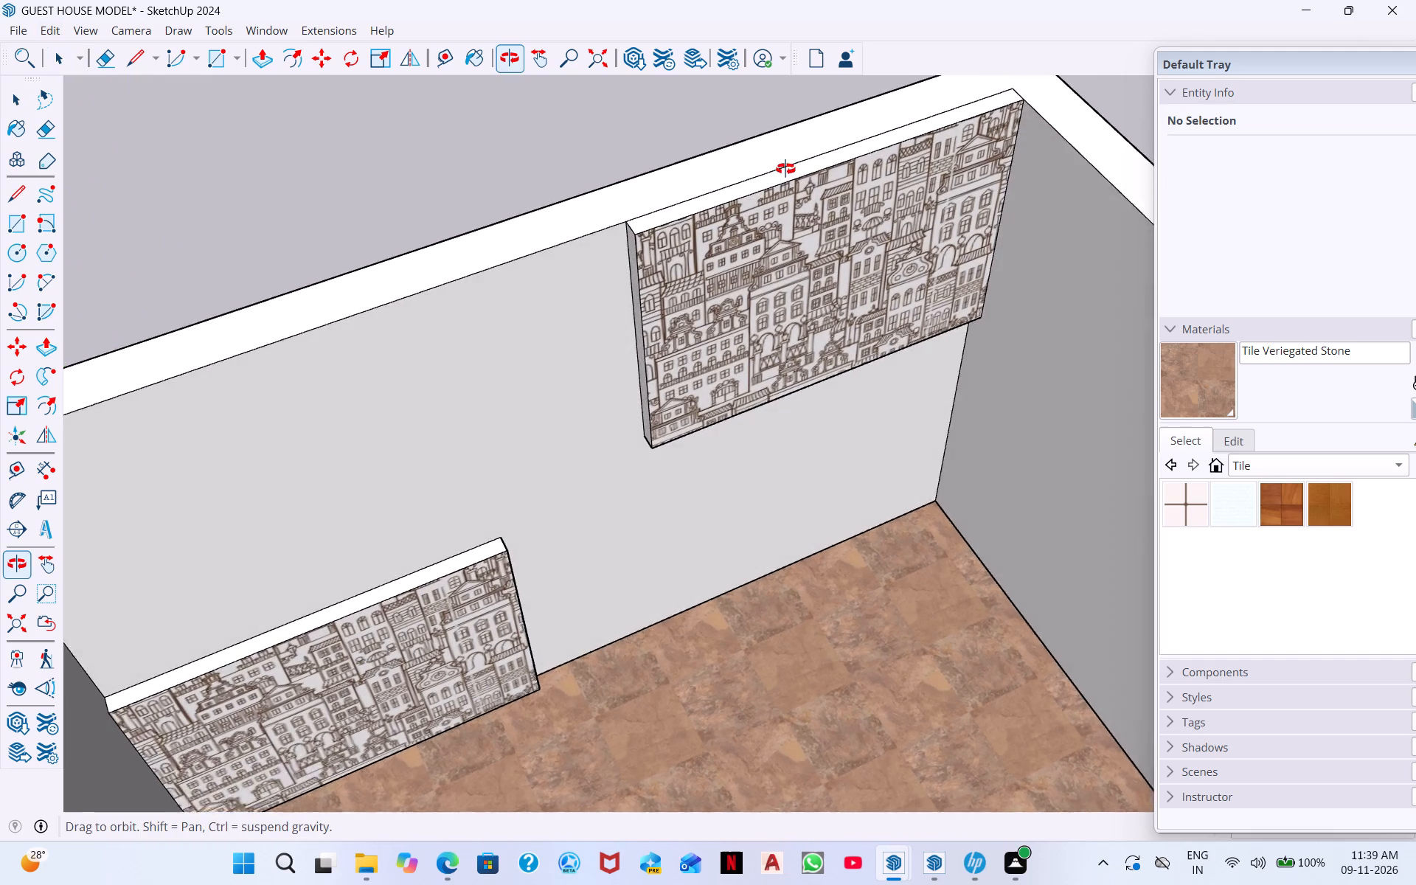
{"action": "middle_click_drag", "start_coordinate": [785, 169], "coordinate": [817, 149]}
{"action": "left_click_drag", "start_coordinate": [638, 386], "coordinate": [747, 333]}
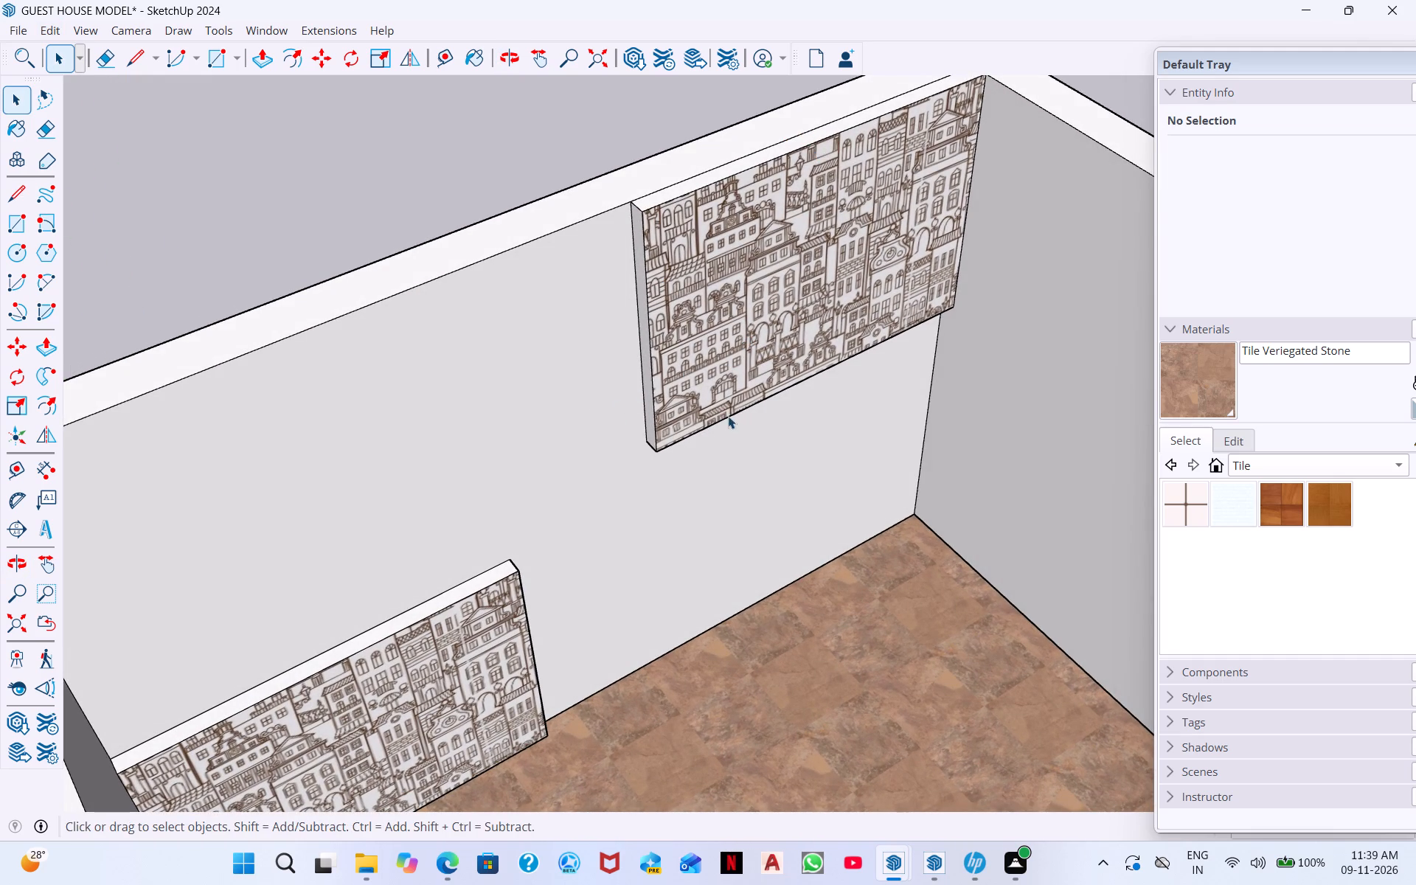
{"action": "middle_click_drag", "start_coordinate": [723, 413], "coordinate": [625, 310]}
{"action": "double_click", "coordinate": [699, 338]}
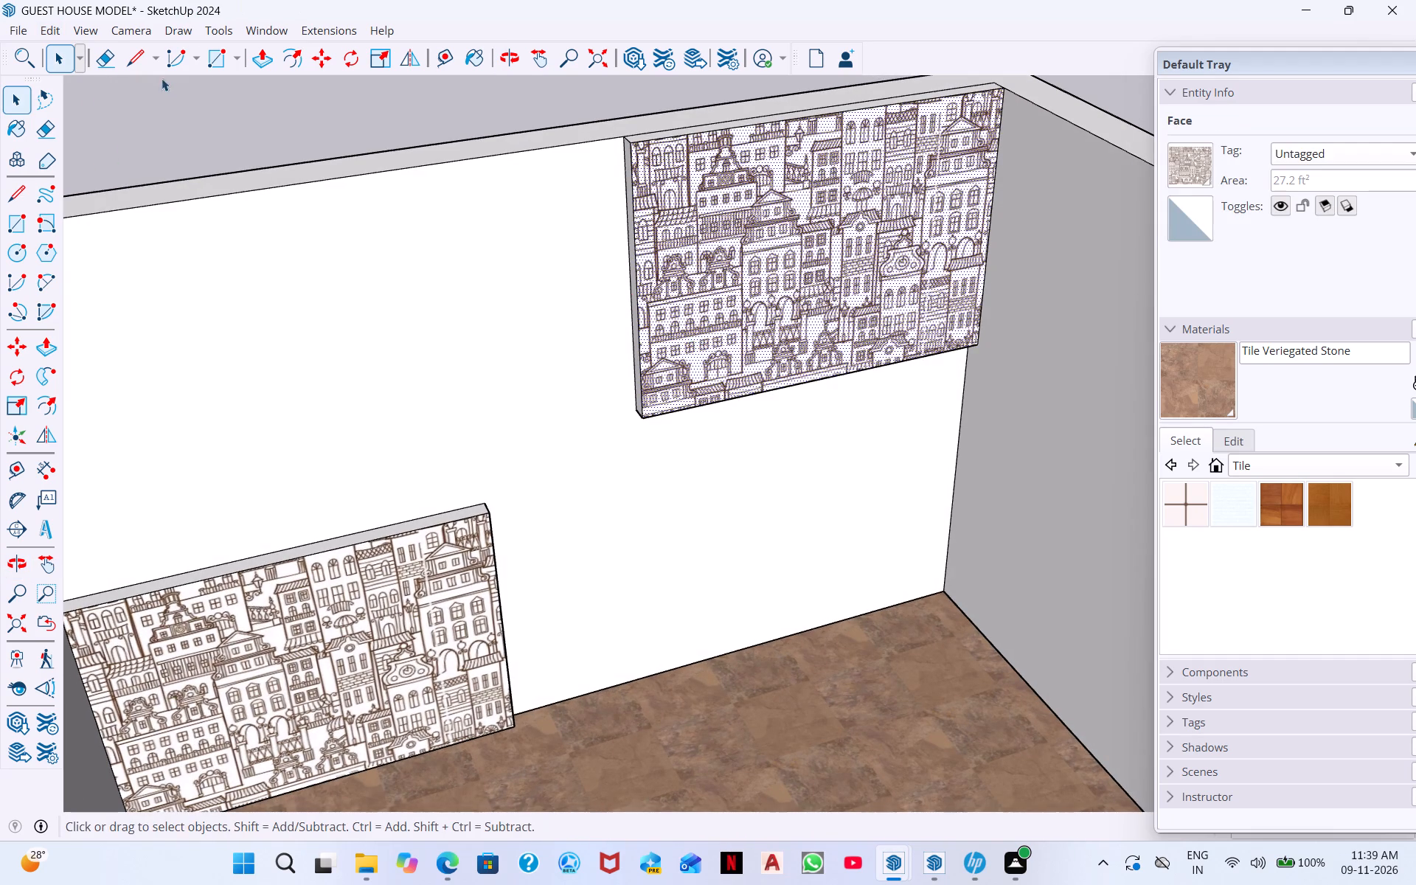
{"action": "left_click", "coordinate": [42, 29]}
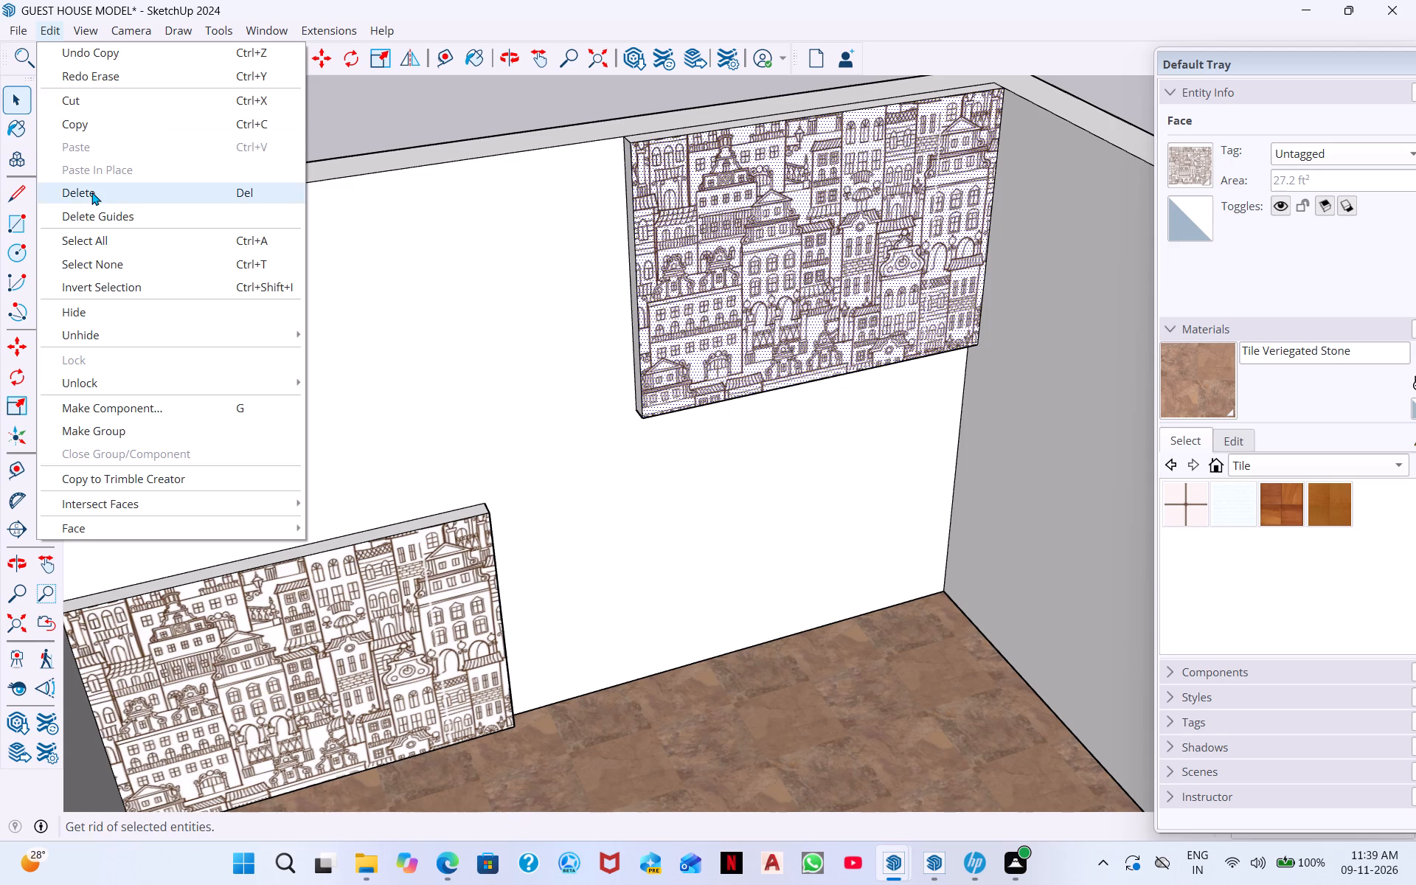
{"action": "left_click", "coordinate": [92, 192]}
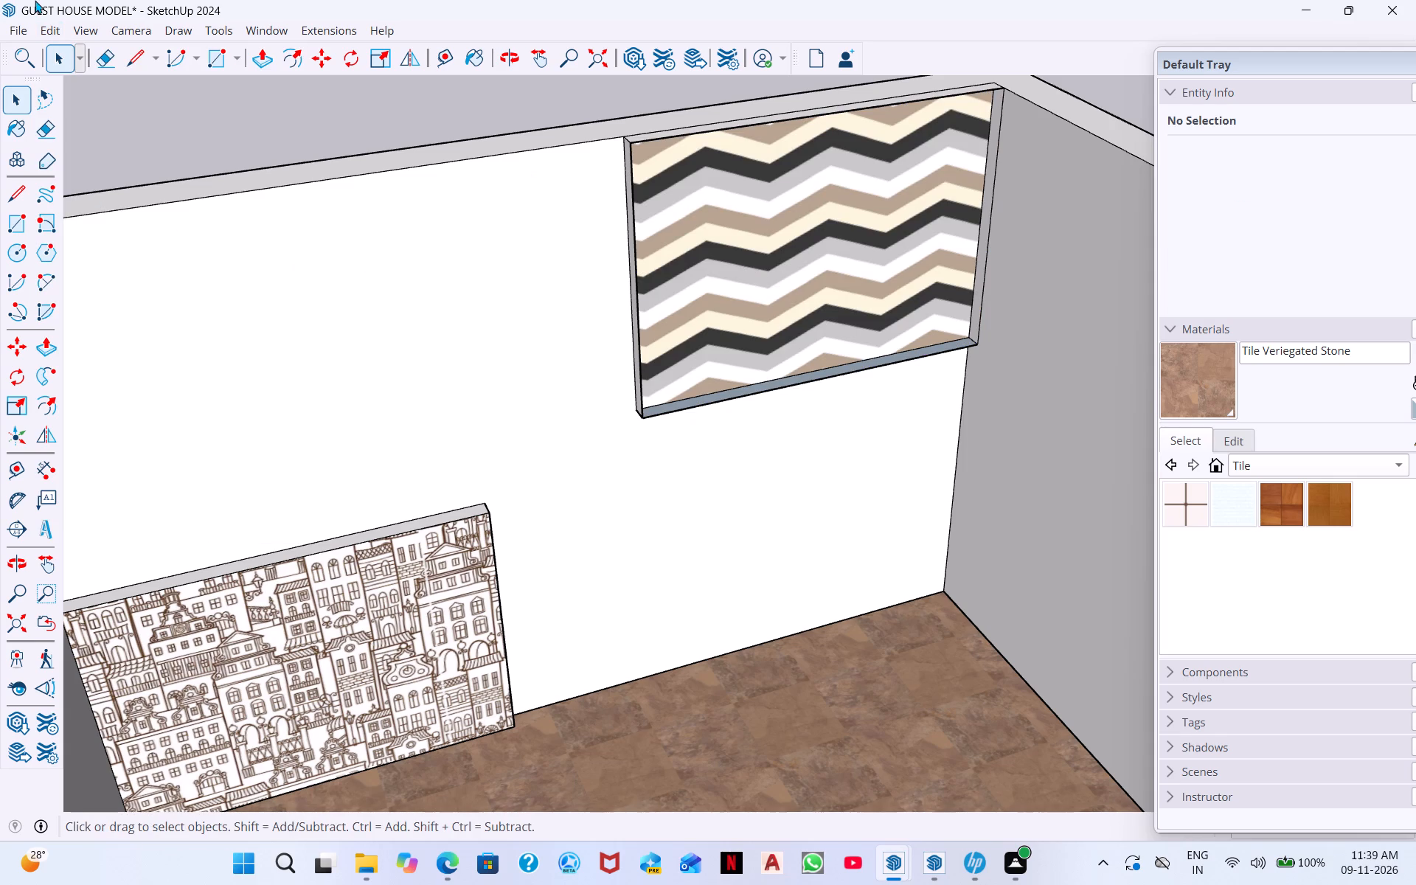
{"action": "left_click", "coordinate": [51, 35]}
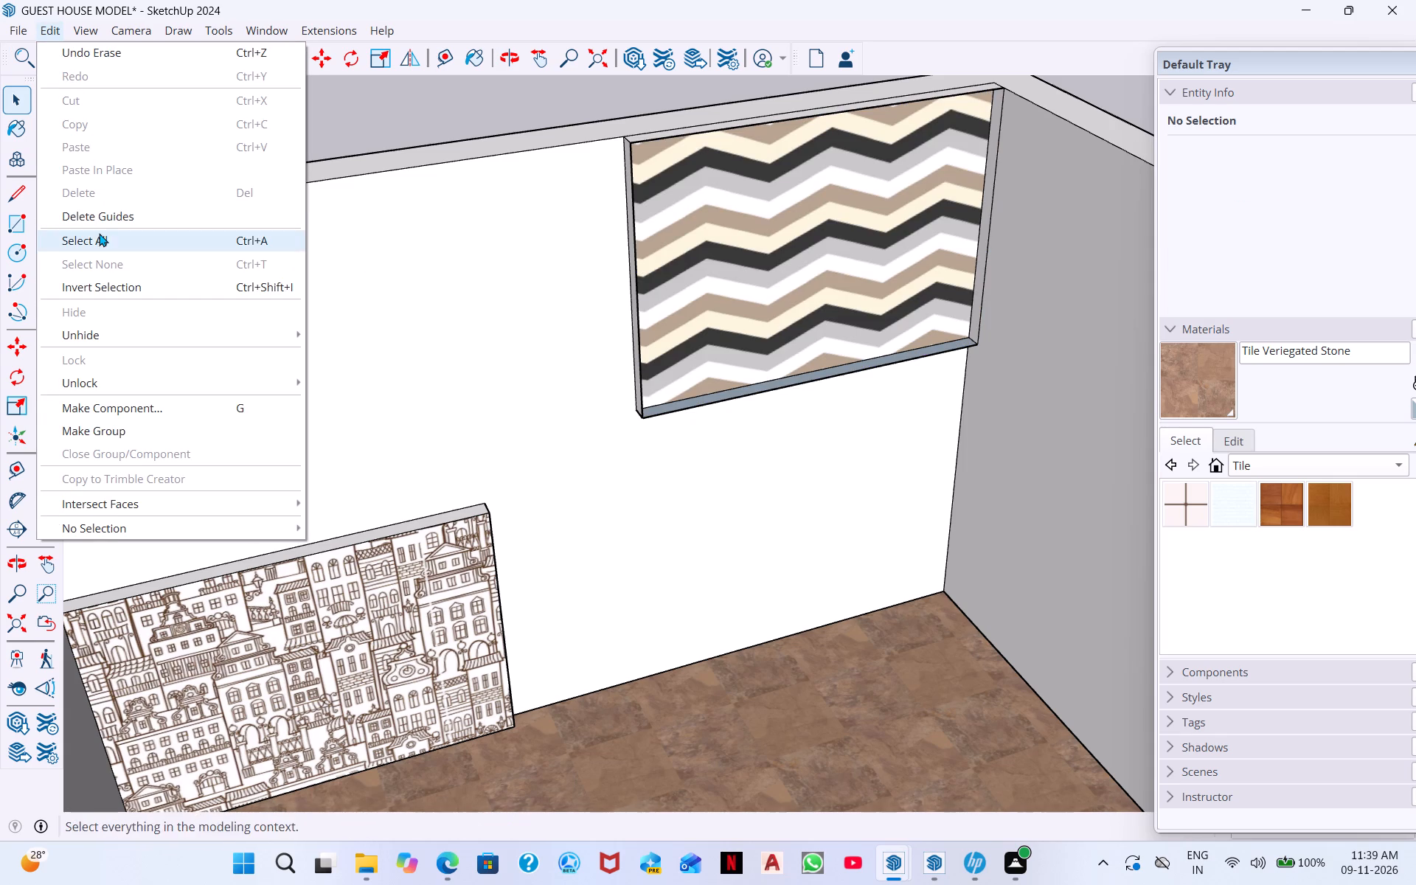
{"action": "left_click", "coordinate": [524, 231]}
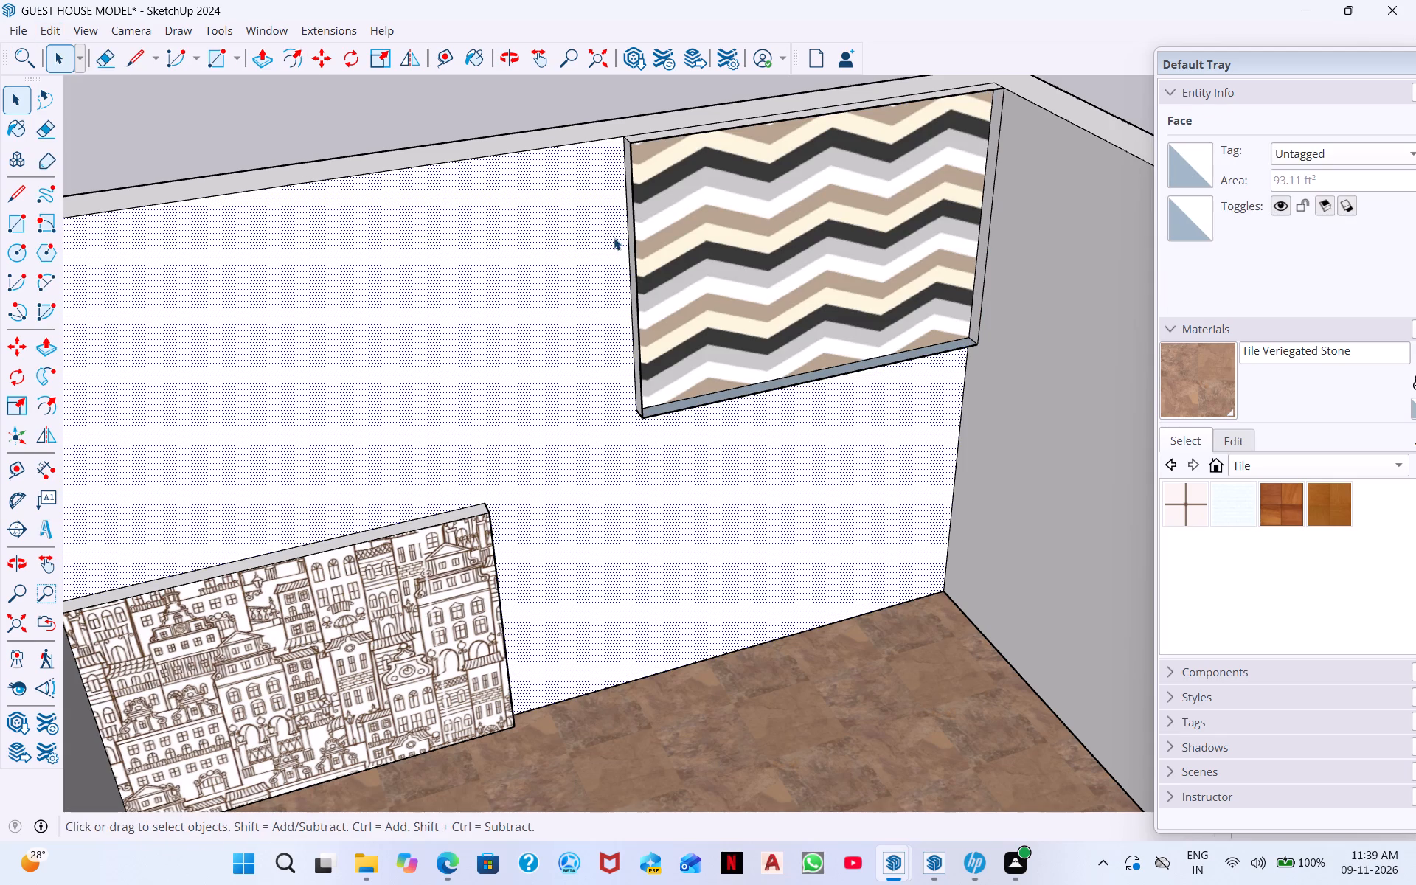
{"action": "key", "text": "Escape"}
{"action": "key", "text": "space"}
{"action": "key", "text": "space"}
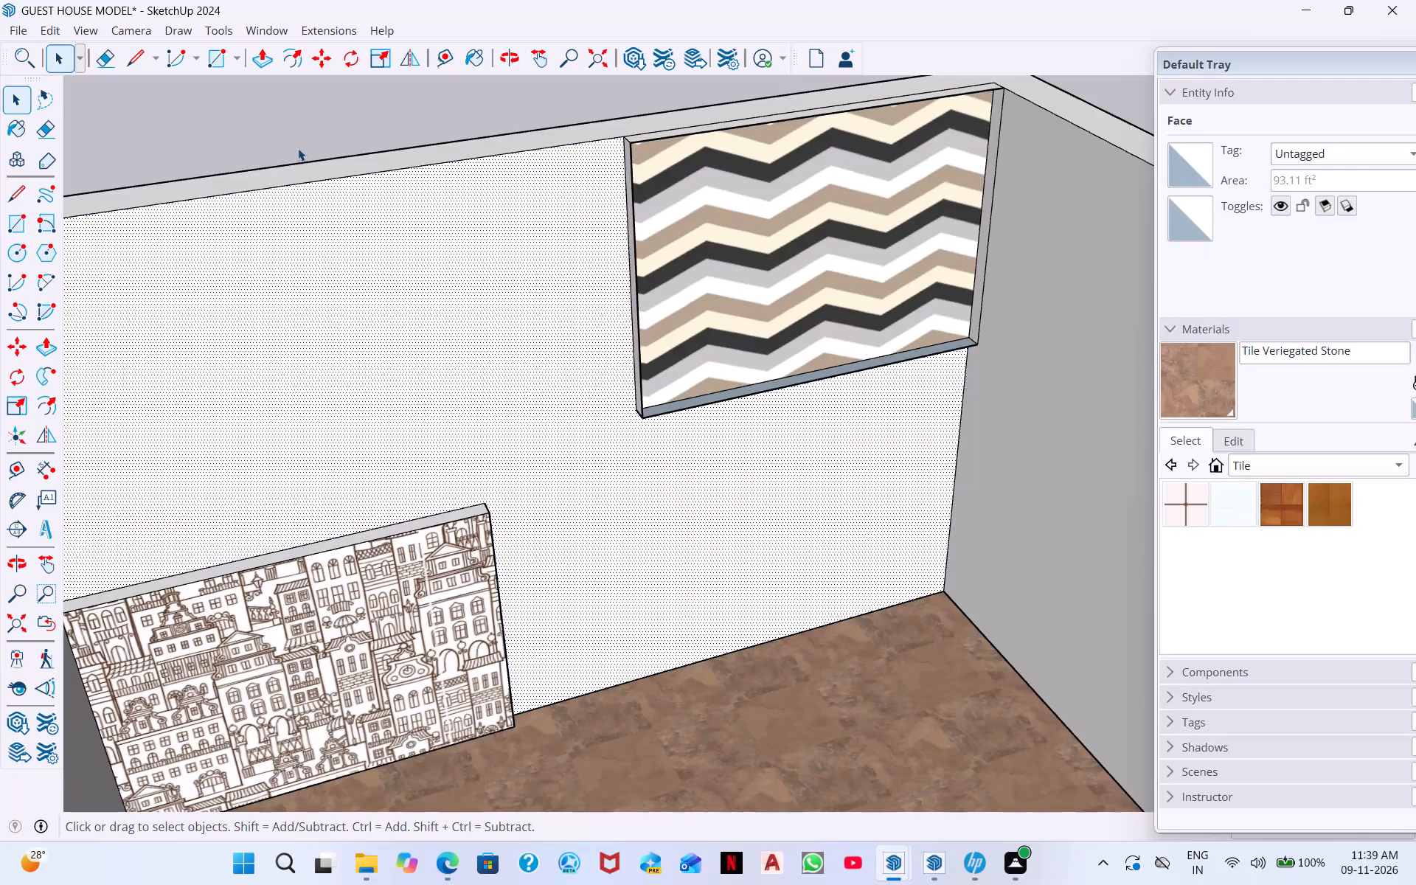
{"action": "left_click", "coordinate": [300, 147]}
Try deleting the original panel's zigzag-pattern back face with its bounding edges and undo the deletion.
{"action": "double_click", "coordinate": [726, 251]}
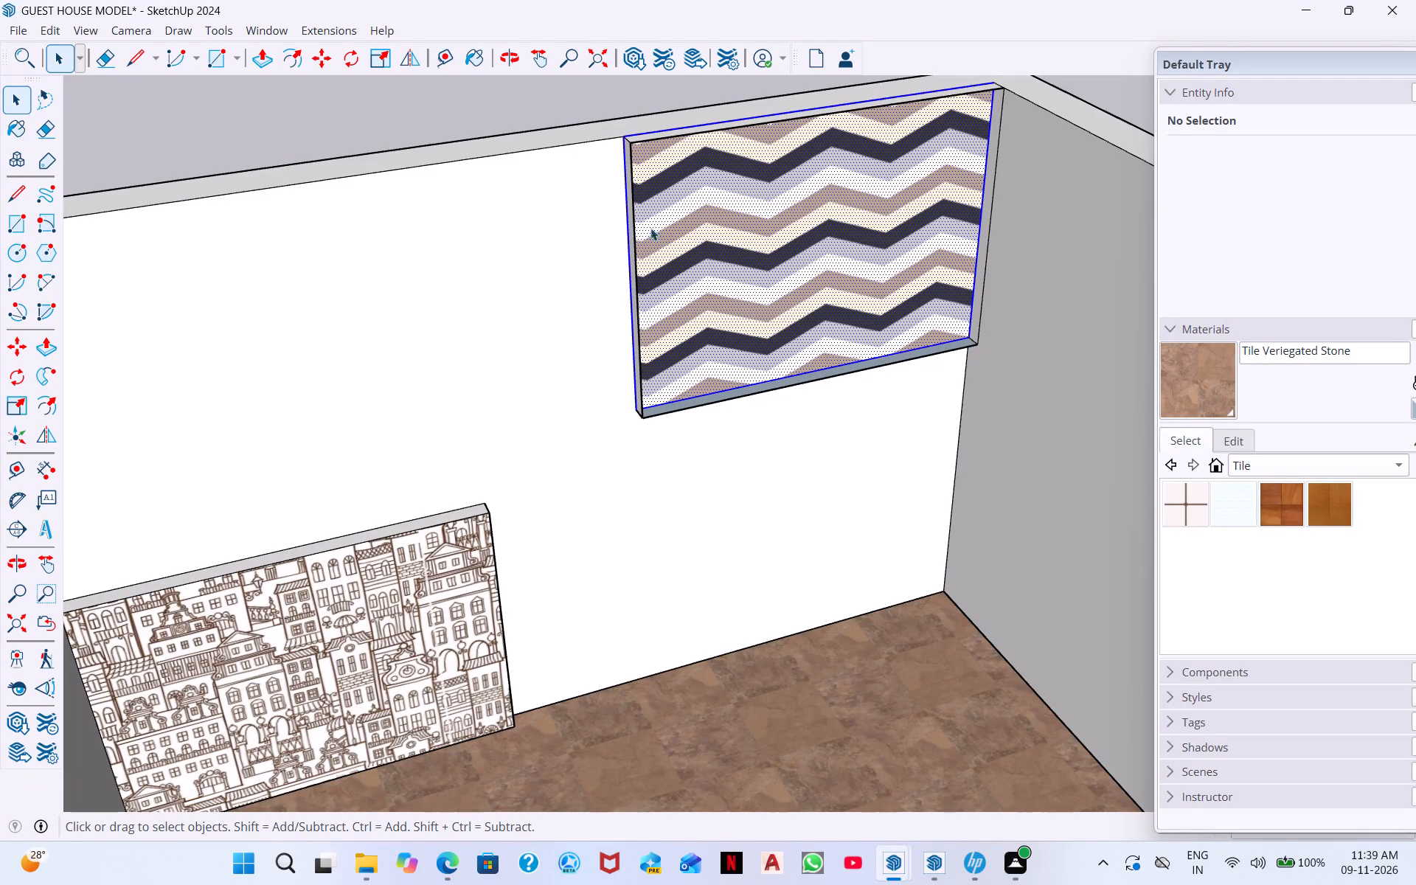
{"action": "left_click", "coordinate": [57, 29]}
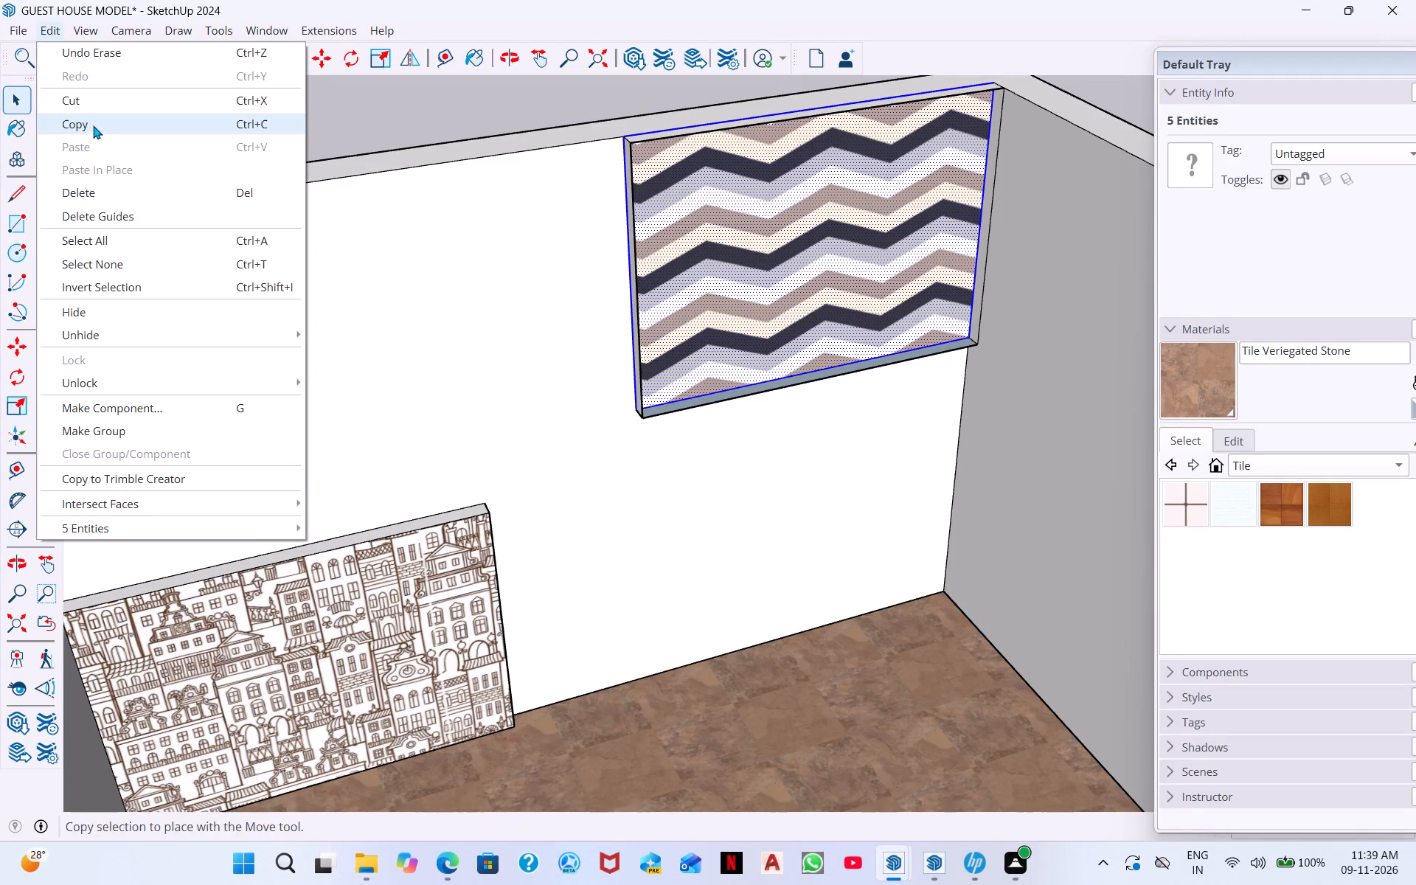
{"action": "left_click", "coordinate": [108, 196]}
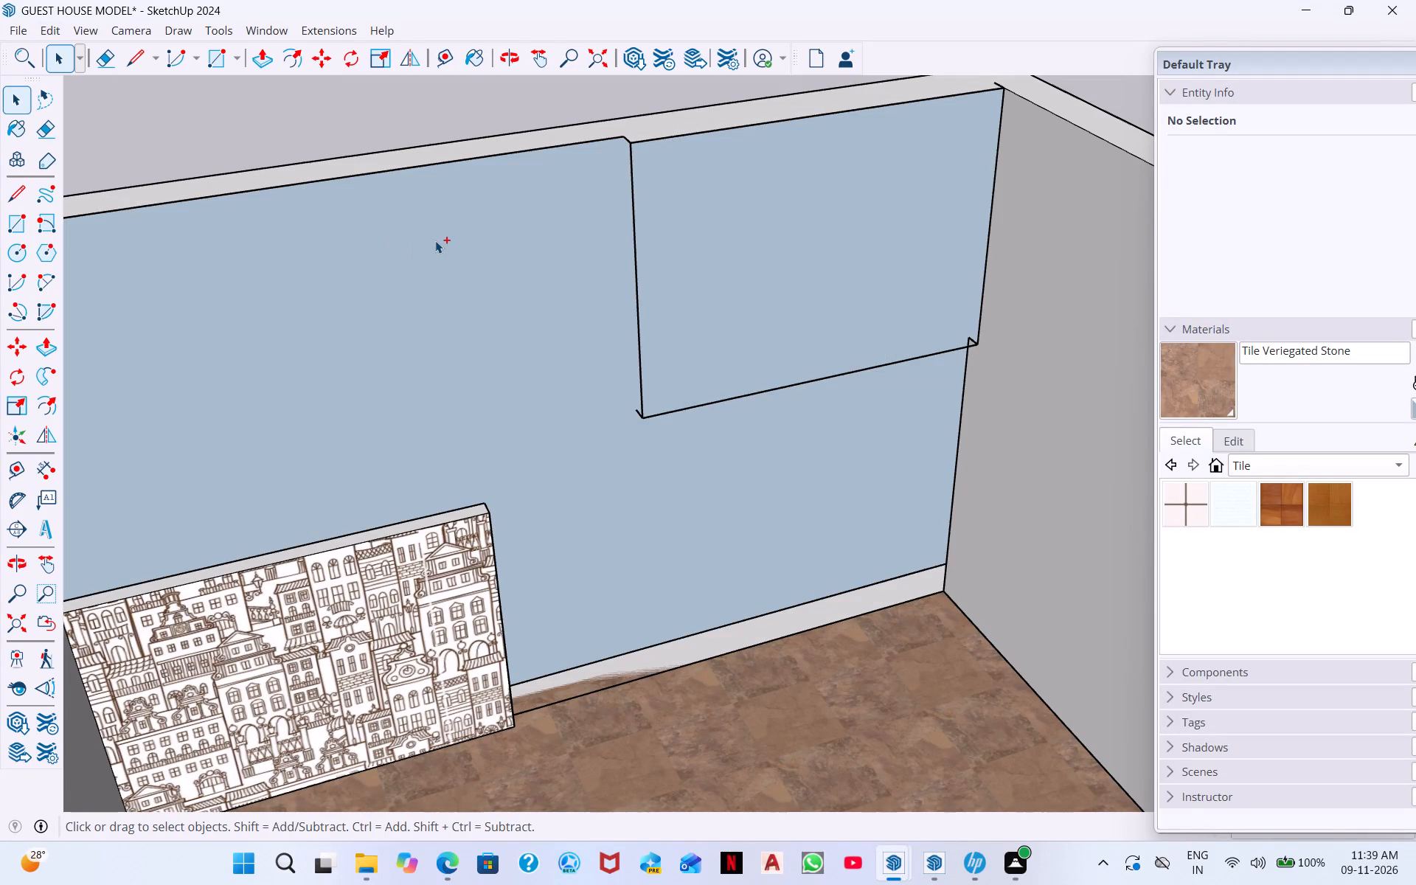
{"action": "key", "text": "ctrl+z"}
Erase the short top end edge, front top edge and front vertical edge of the original upper panel on the far wall.
{"action": "middle_click_drag", "start_coordinate": [678, 244], "coordinate": [1106, 211]}
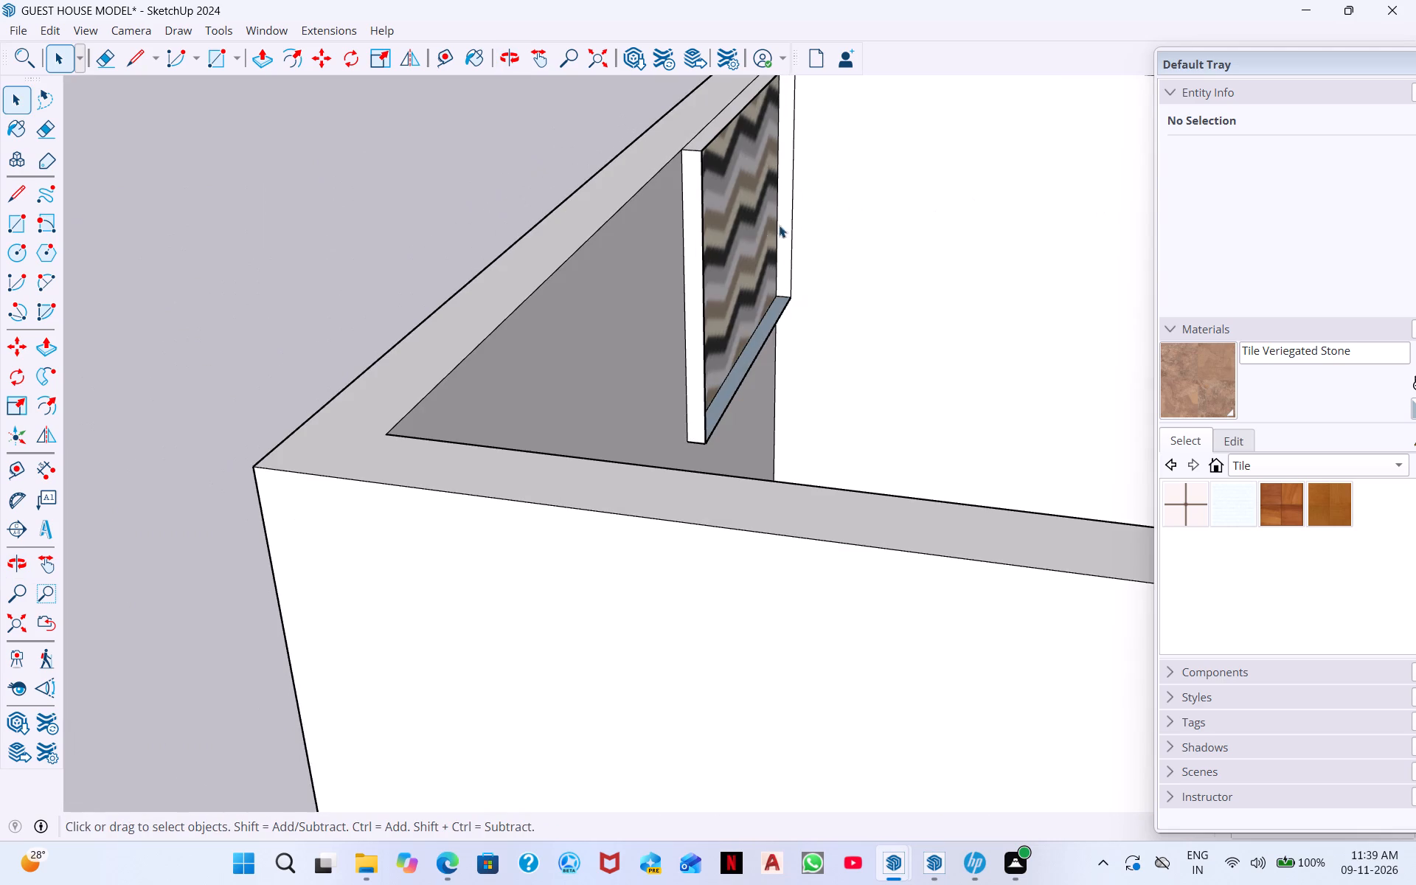
{"action": "middle_click_drag", "start_coordinate": [660, 254], "coordinate": [806, 278]}
{"action": "left_click", "coordinate": [752, 168]}
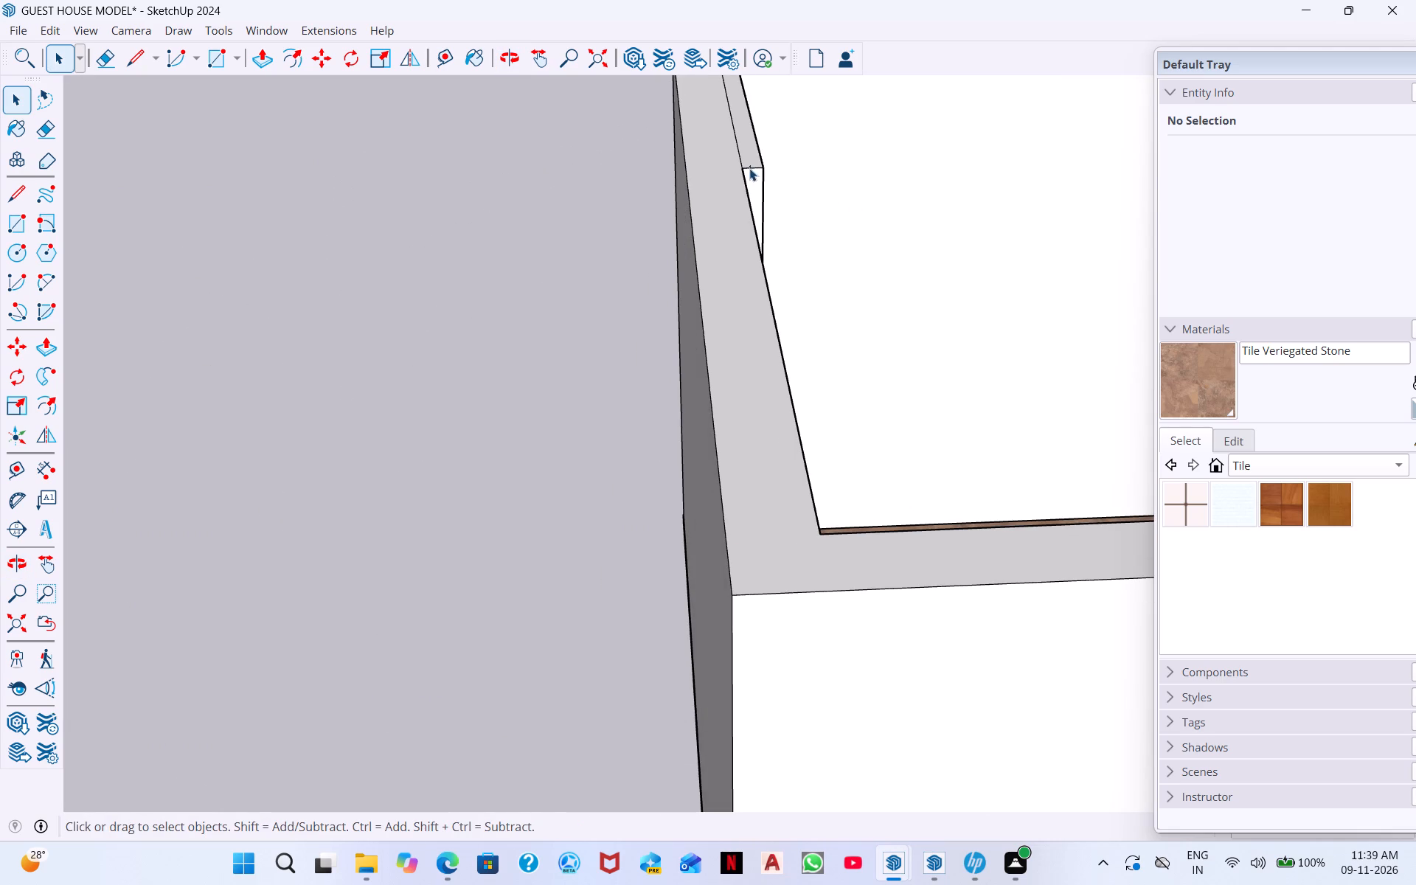
{"action": "left_click", "coordinate": [114, 58]}
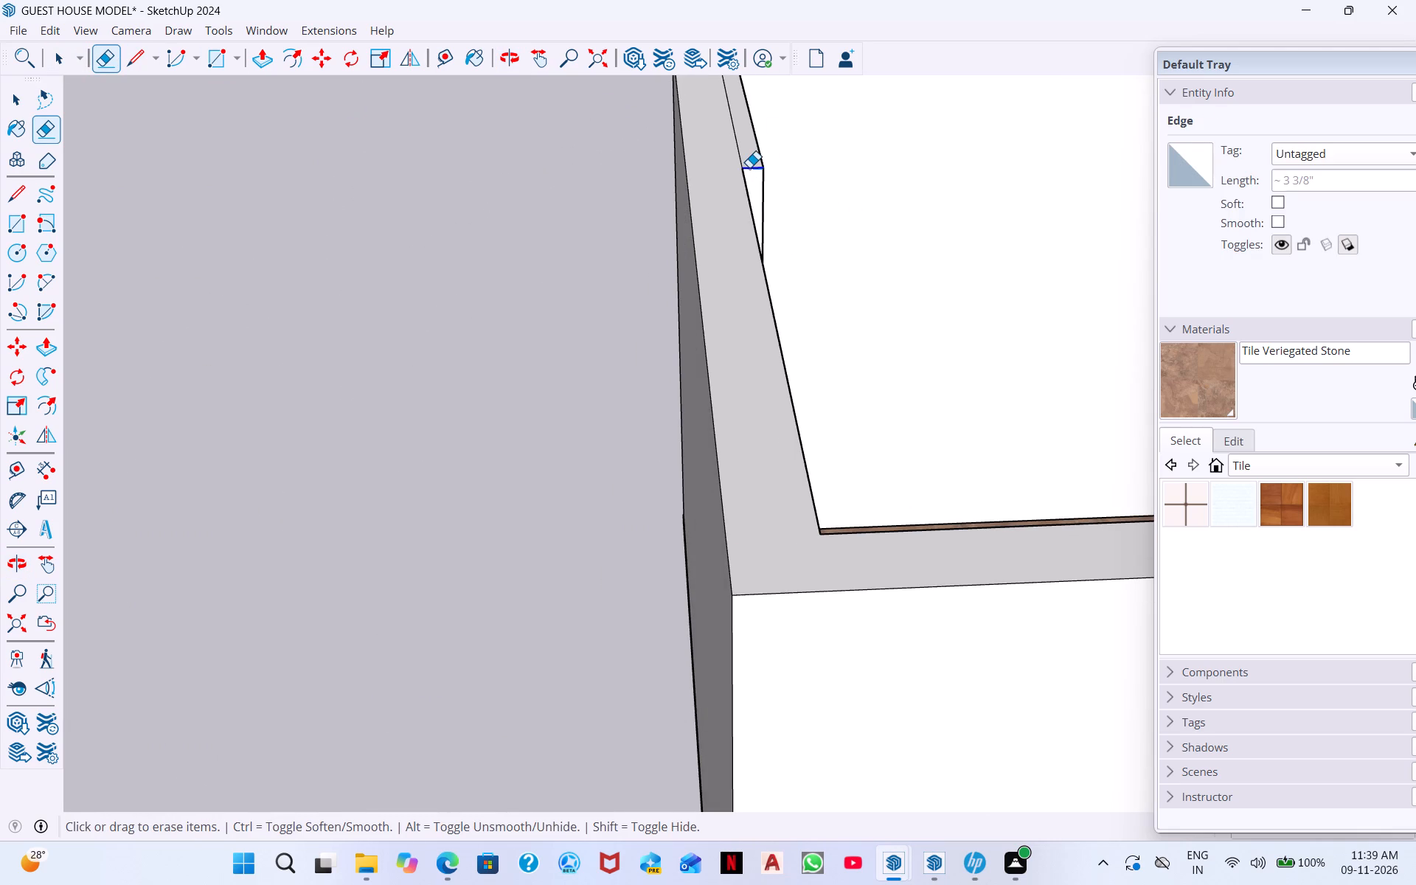
{"action": "left_click", "coordinate": [749, 167]}
{"action": "middle_click_drag", "start_coordinate": [777, 173], "coordinate": [491, 230]}
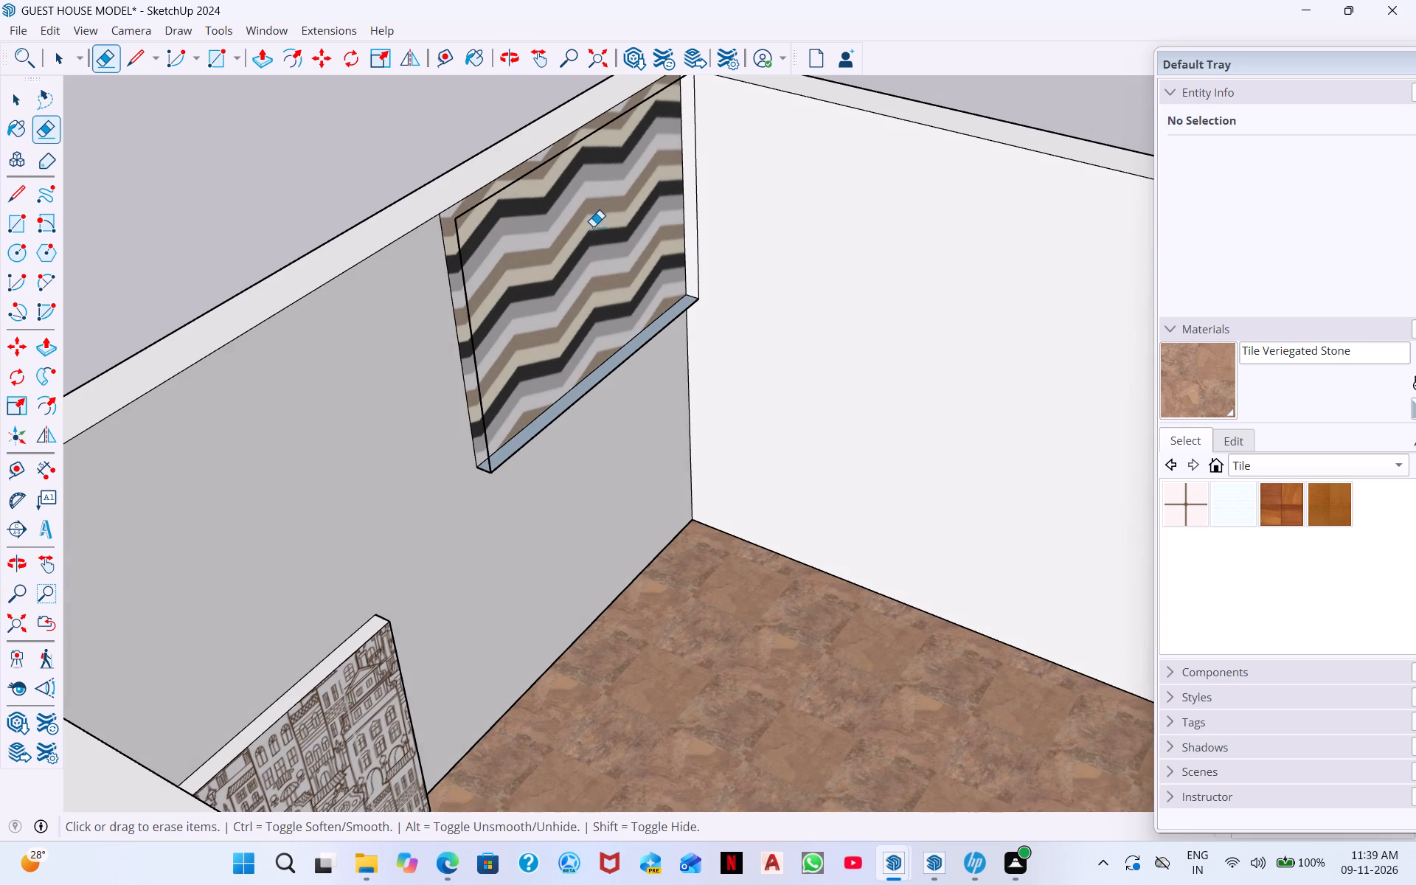
{"action": "left_click", "coordinate": [476, 208]}
{"action": "left_click", "coordinate": [457, 230]}
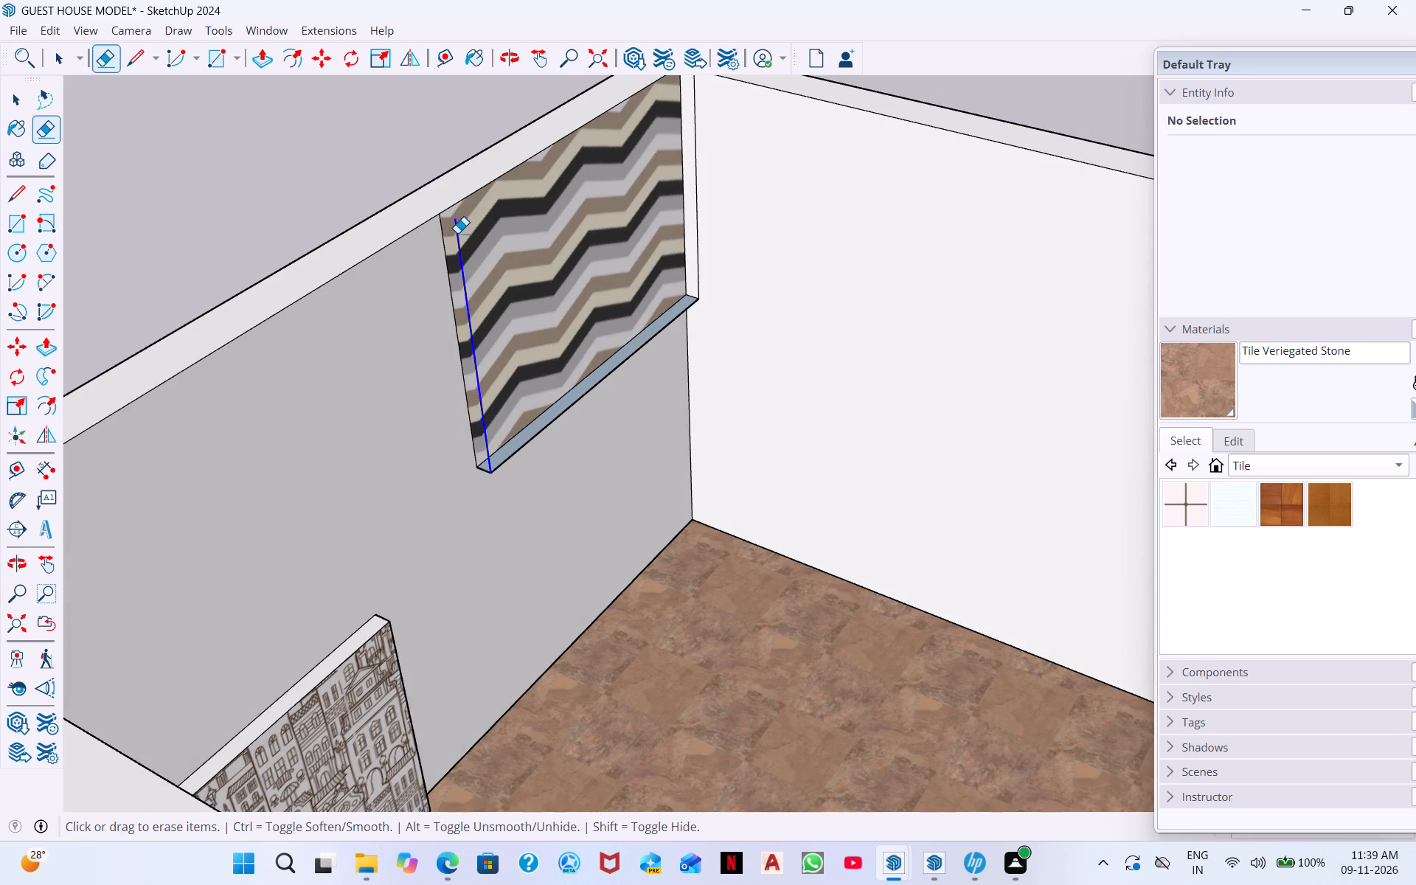
{"action": "left_click", "coordinate": [453, 241]}
{"action": "left_click", "coordinate": [475, 237]}
{"action": "left_click_drag", "start_coordinate": [481, 228], "coordinate": [507, 300]}
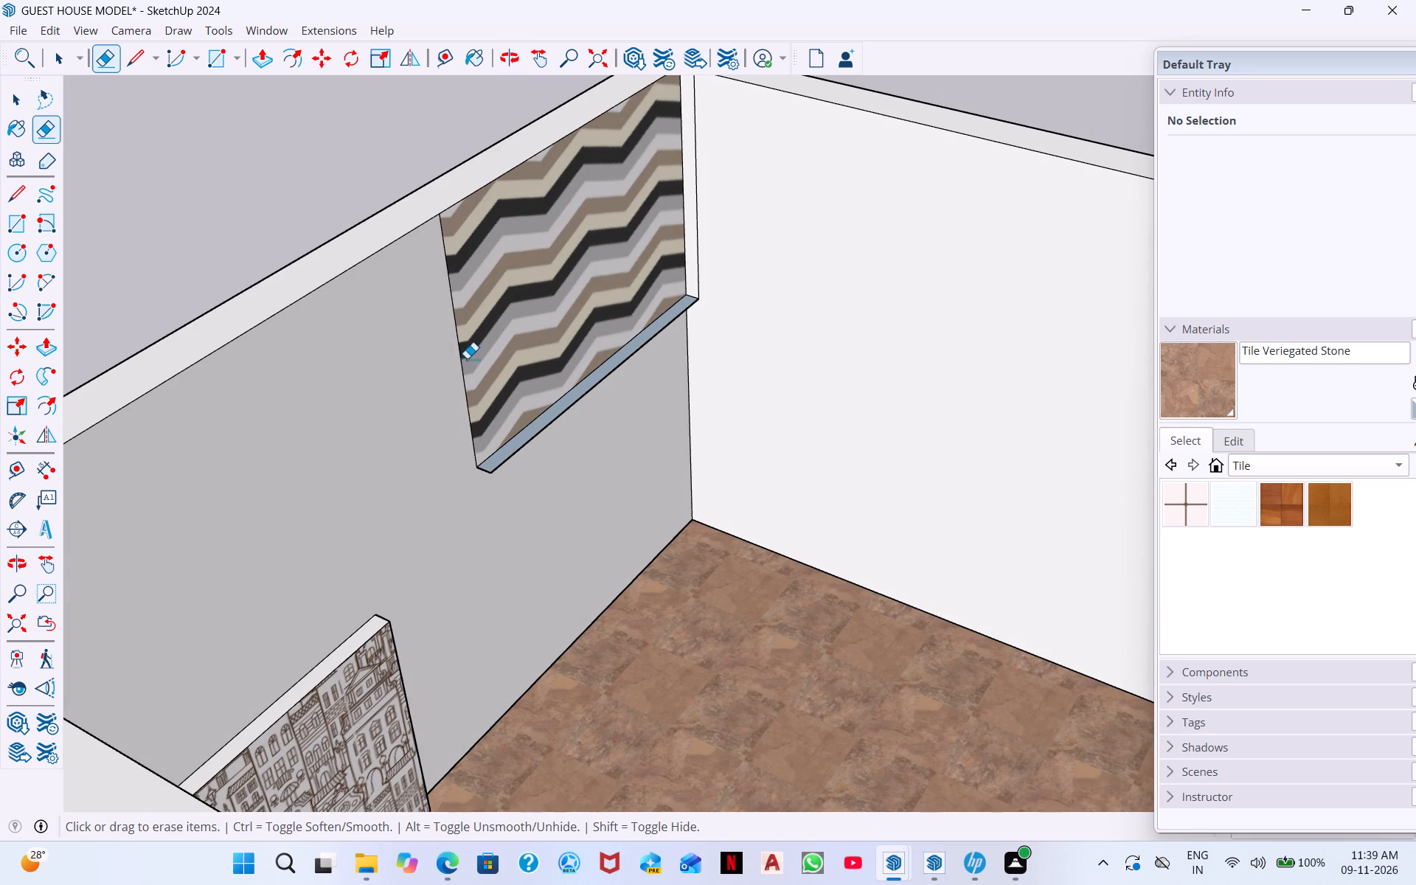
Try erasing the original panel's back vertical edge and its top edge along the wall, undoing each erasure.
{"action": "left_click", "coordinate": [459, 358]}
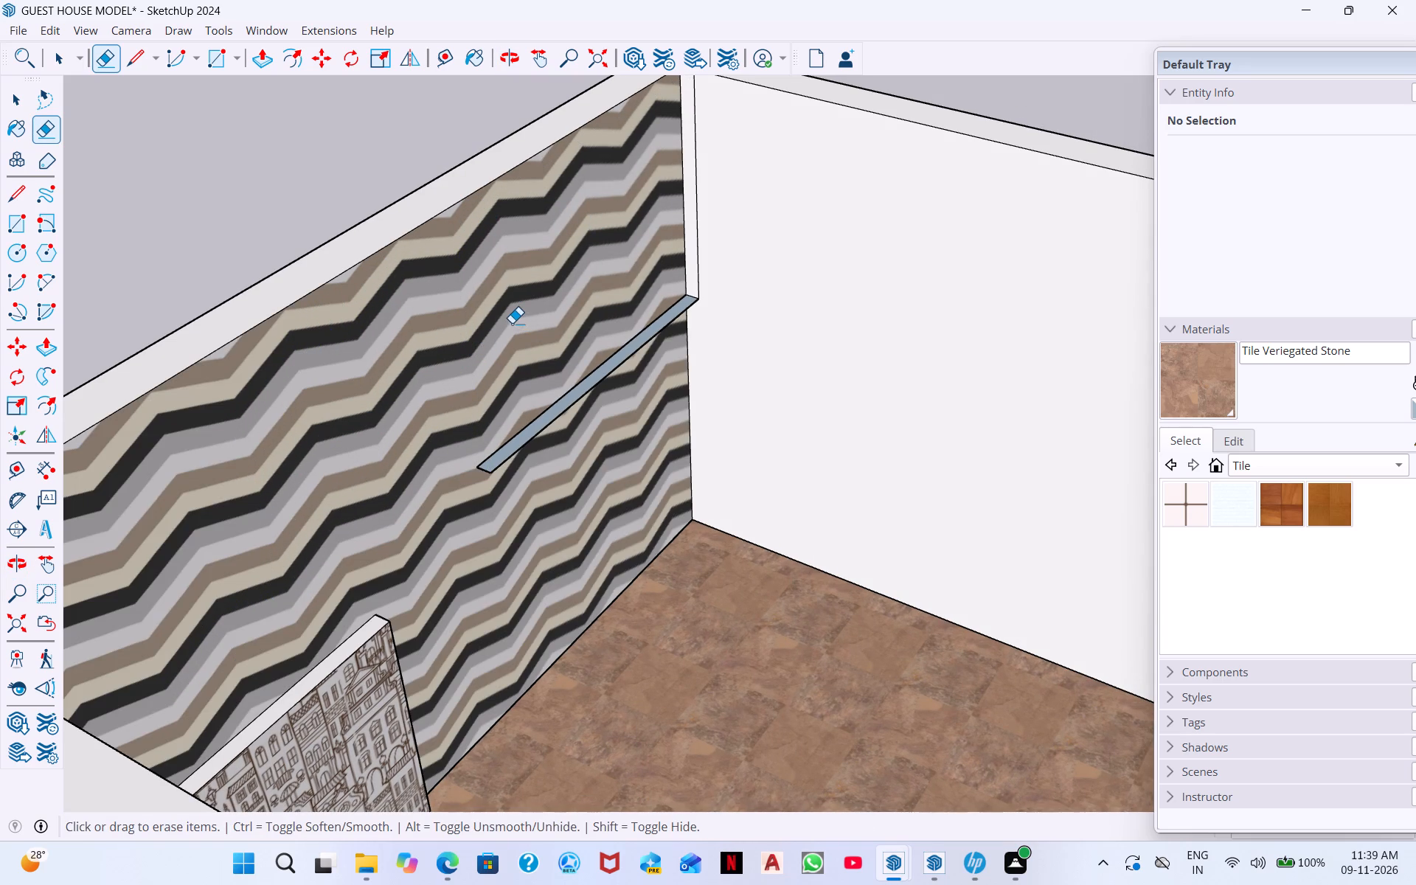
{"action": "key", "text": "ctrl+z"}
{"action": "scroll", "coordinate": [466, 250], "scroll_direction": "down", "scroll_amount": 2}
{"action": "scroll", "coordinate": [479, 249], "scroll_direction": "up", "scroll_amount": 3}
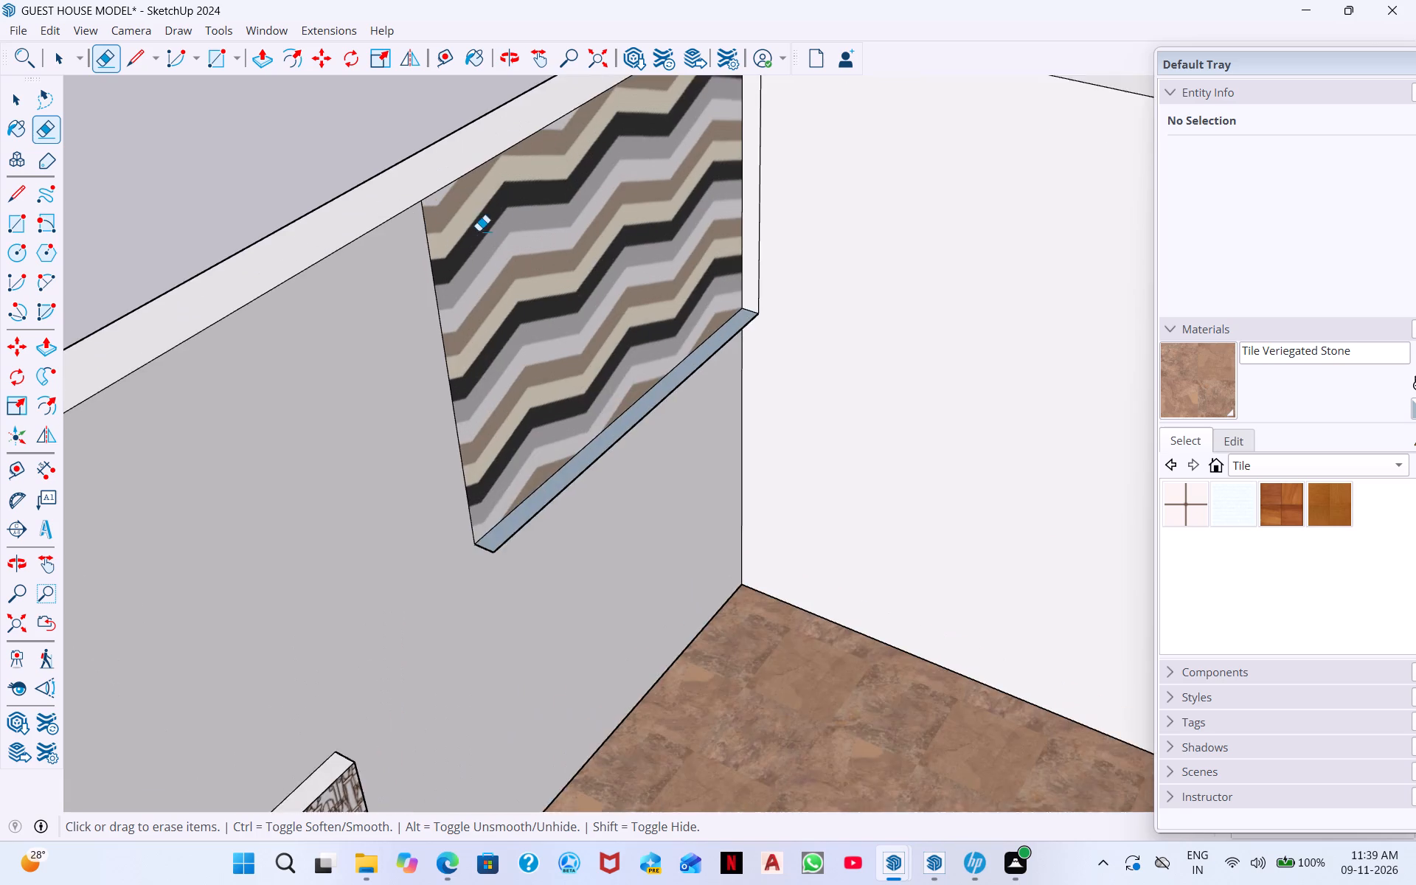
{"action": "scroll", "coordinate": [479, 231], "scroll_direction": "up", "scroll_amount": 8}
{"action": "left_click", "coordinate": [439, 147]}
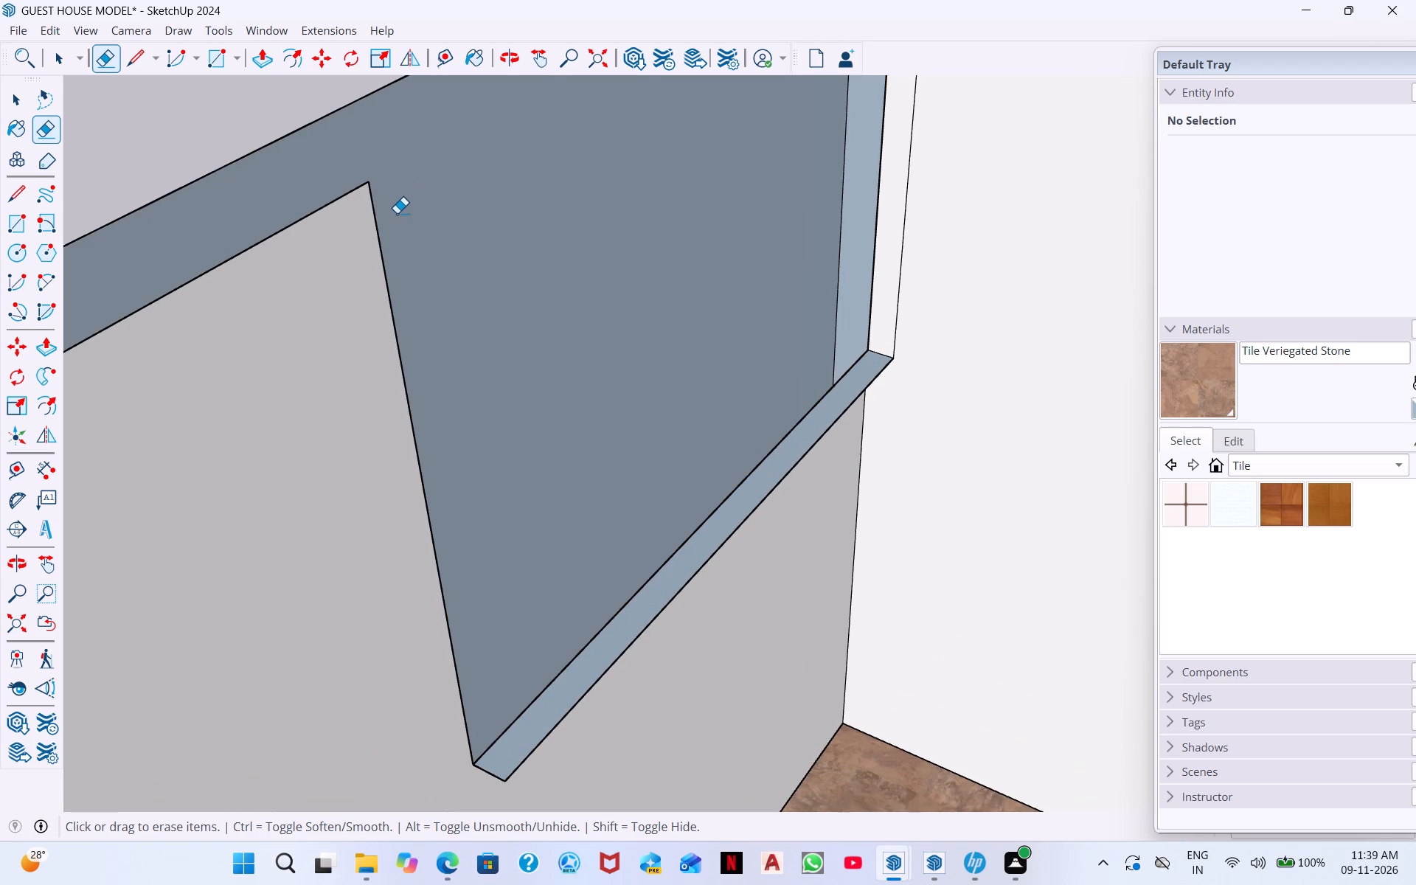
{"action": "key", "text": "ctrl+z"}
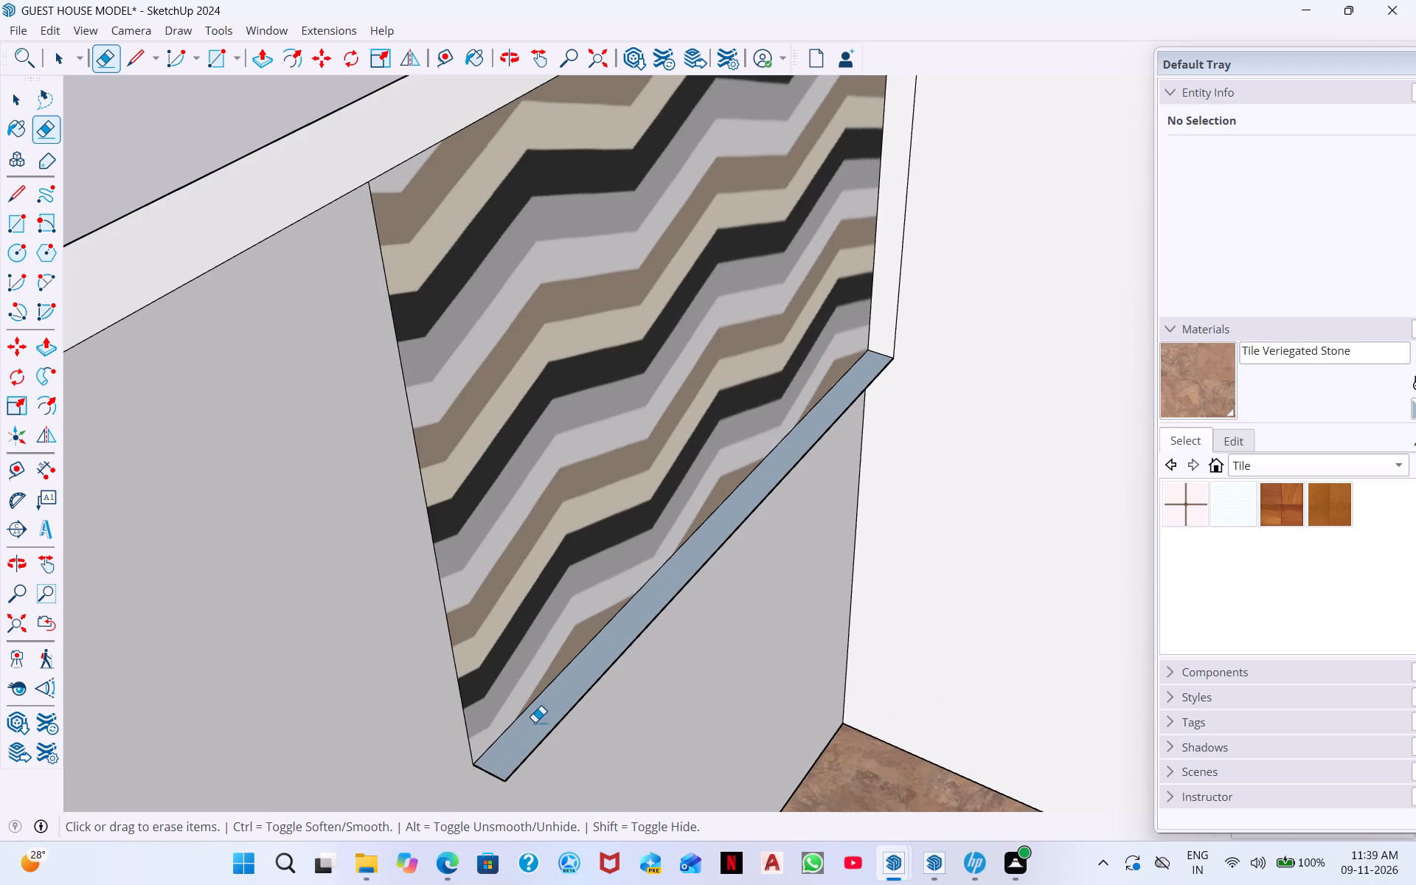
Erase the original panel's bottom front edge and the leftover edges at its lower corners and along the adjoining side wall.
{"action": "left_click", "coordinate": [542, 735]}
{"action": "left_click", "coordinate": [546, 724]}
{"action": "middle_click_drag", "start_coordinate": [587, 696], "coordinate": [281, 480]}
{"action": "middle_click_drag", "start_coordinate": [392, 414], "coordinate": [355, 766]}
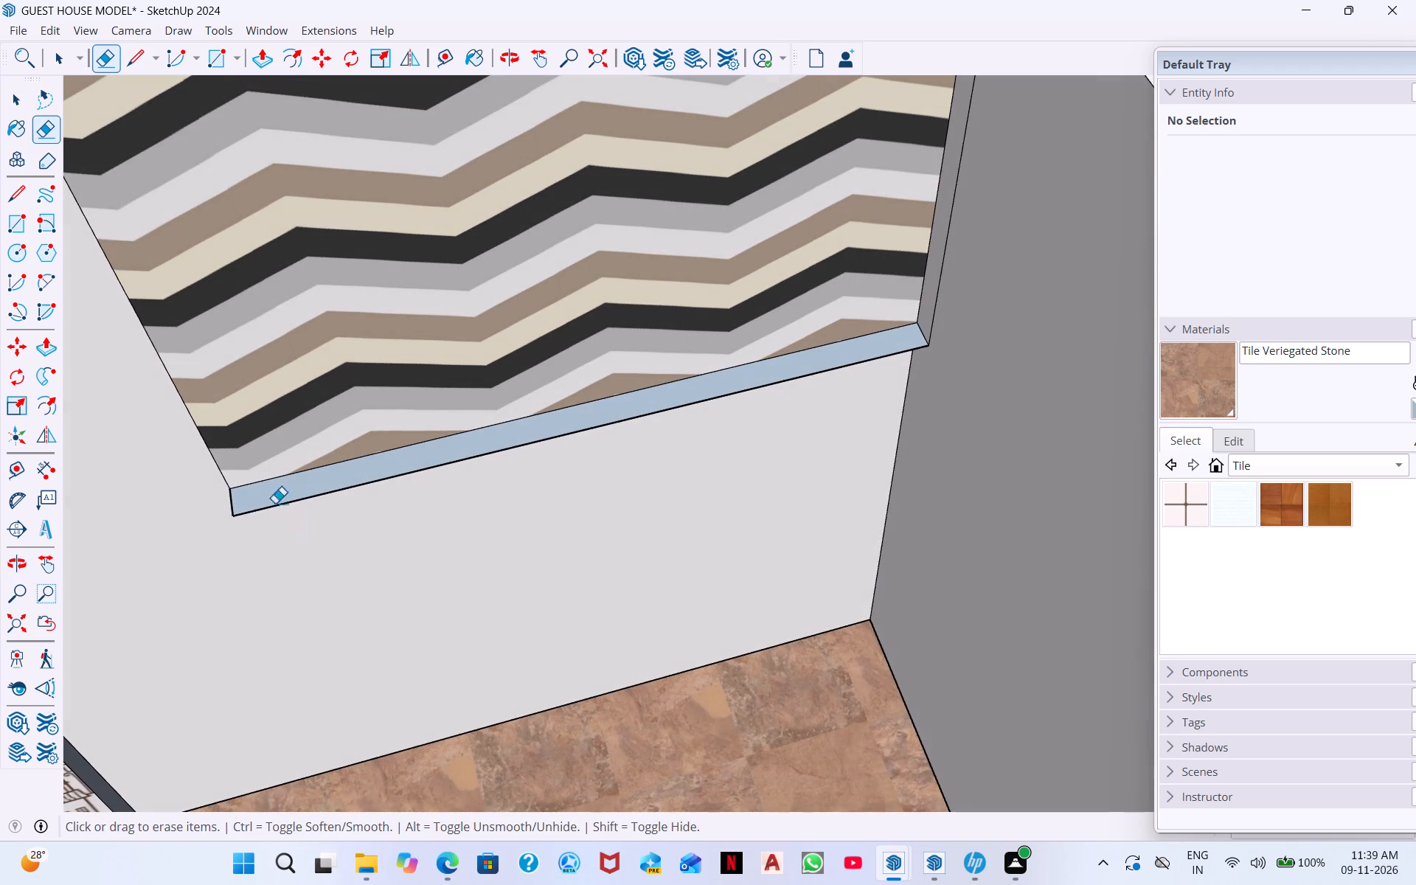
{"action": "left_click_drag", "start_coordinate": [285, 485], "coordinate": [288, 497]}
{"action": "left_click_drag", "start_coordinate": [288, 499], "coordinate": [290, 513]}
{"action": "left_click", "coordinate": [235, 505]}
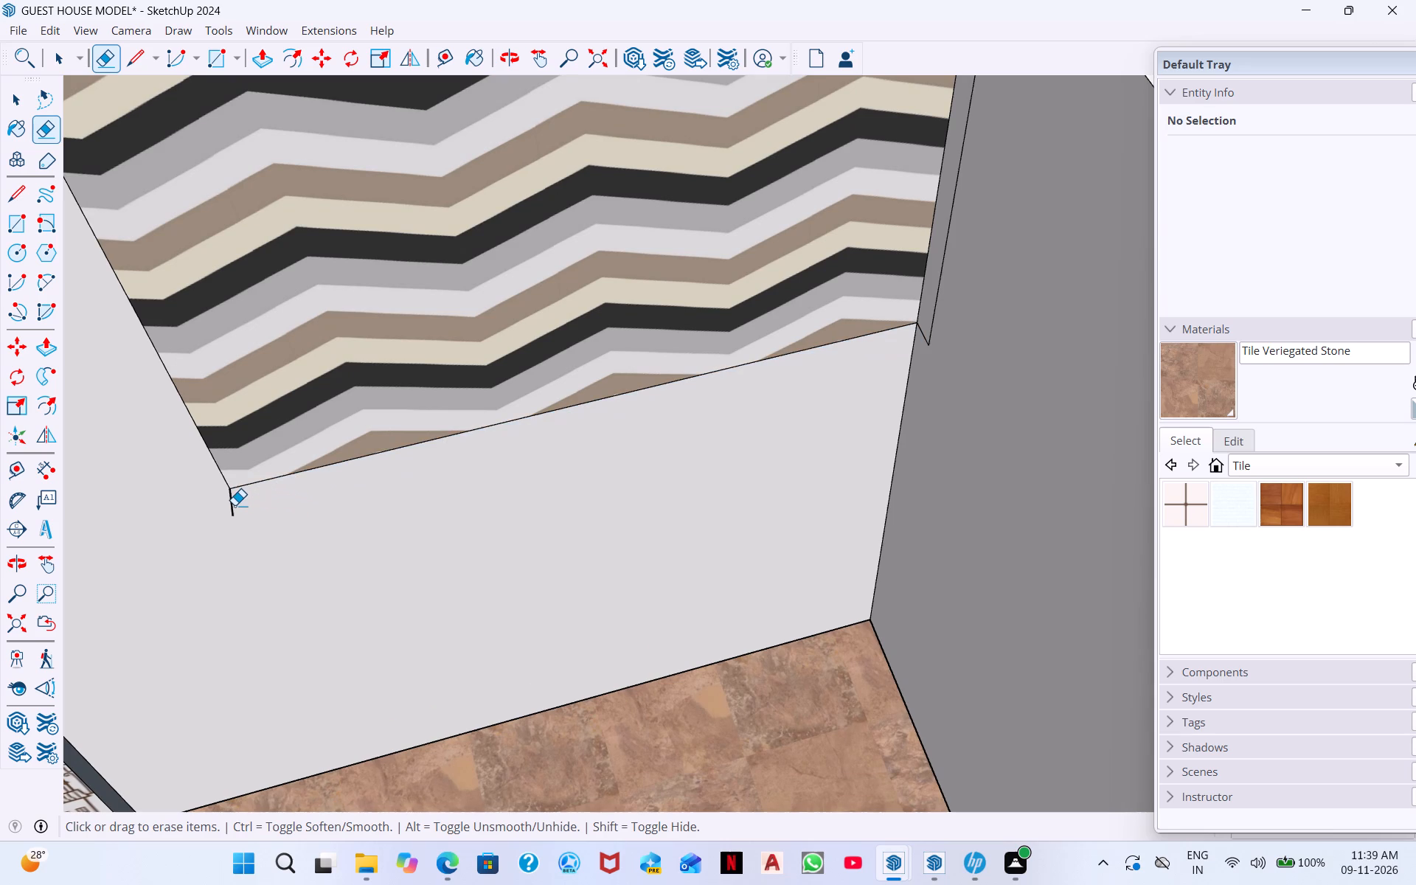
{"action": "left_click", "coordinate": [232, 506]}
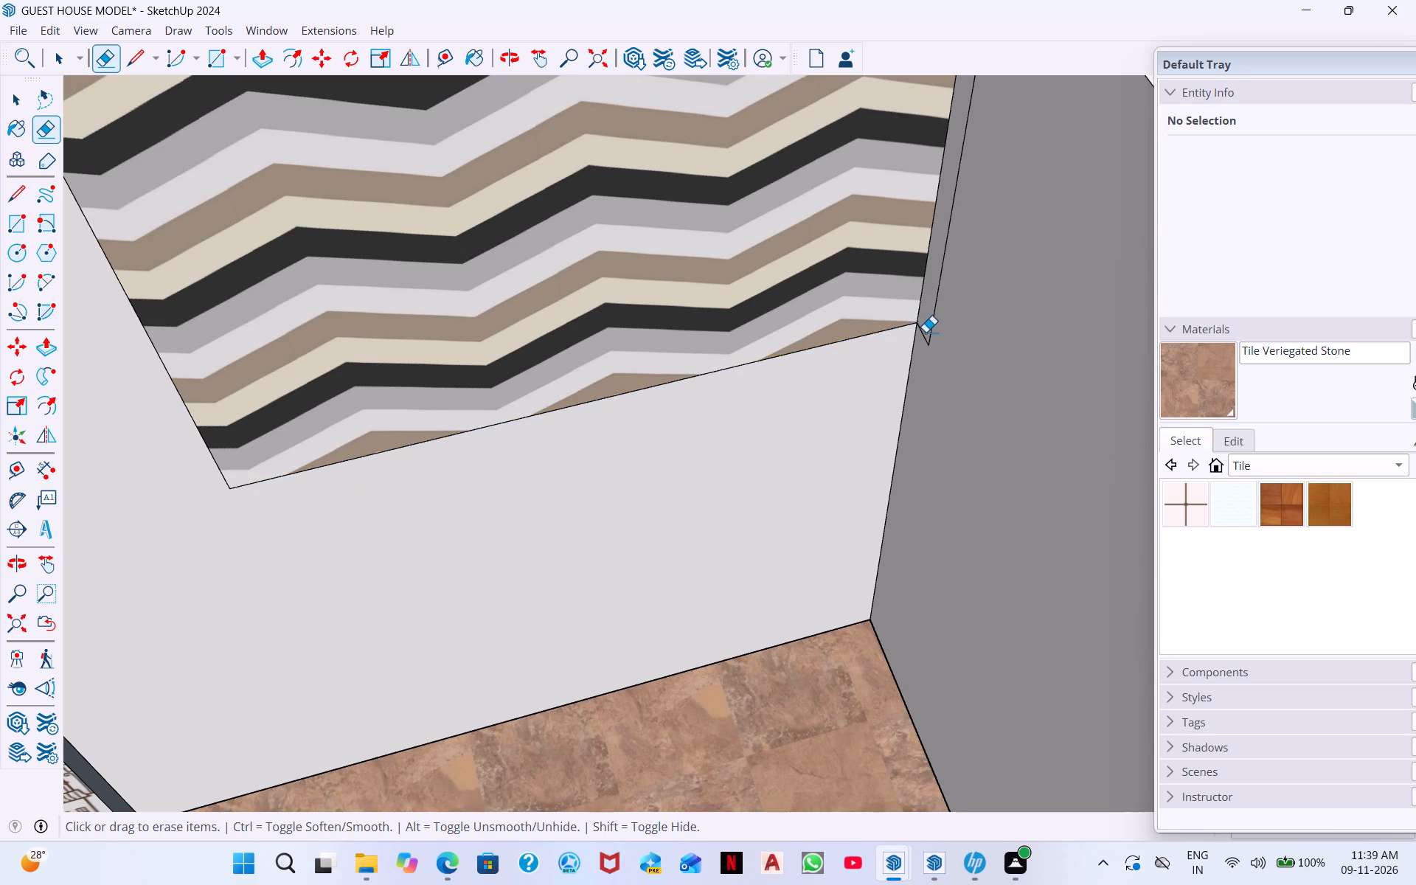
{"action": "left_click", "coordinate": [926, 332]}
{"action": "left_click", "coordinate": [938, 325]}
{"action": "left_click", "coordinate": [929, 324]}
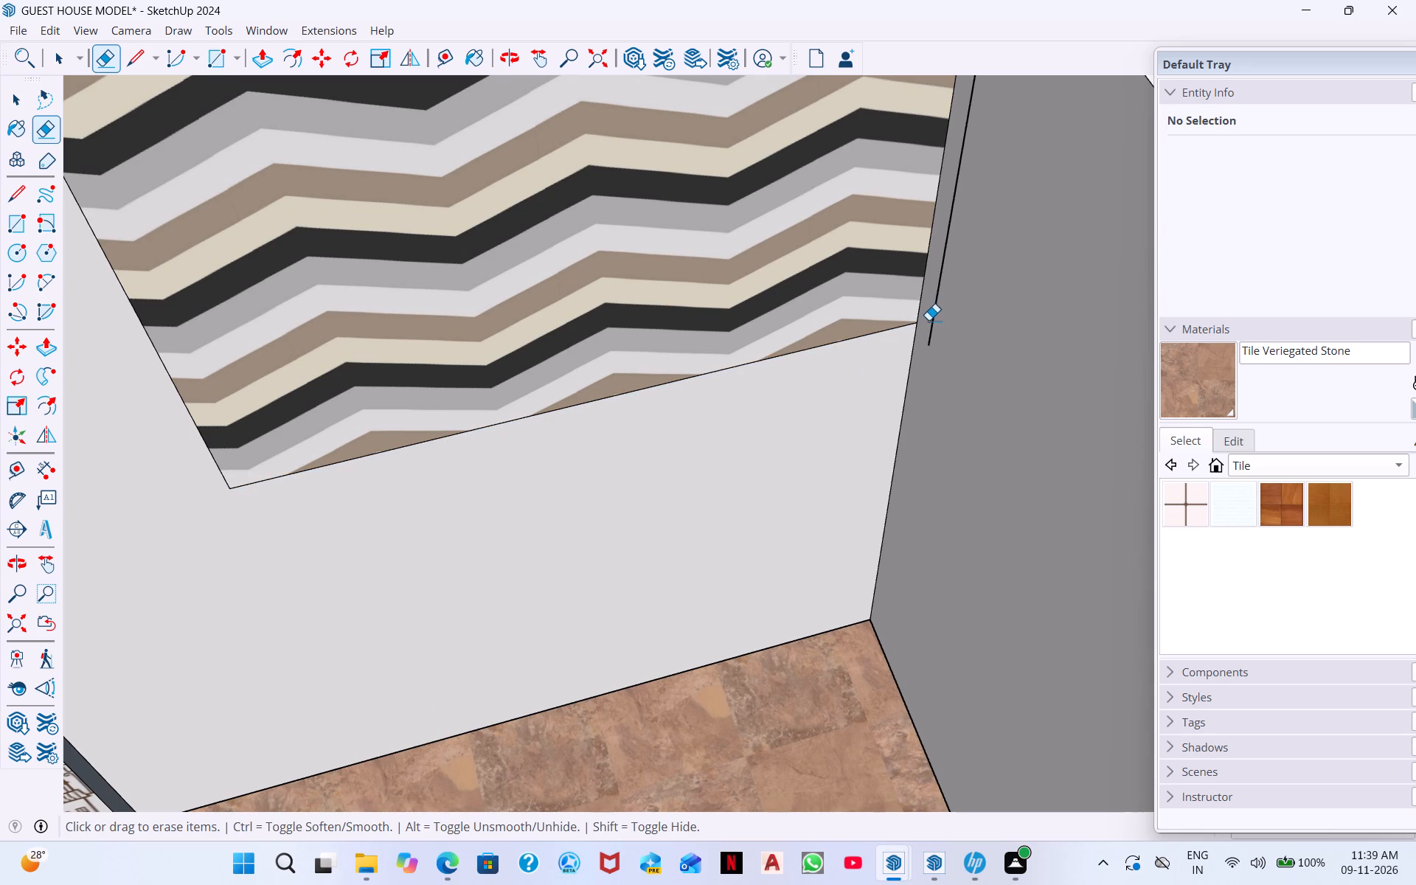
{"action": "left_click", "coordinate": [932, 319]}
Erase the lower and vertical outline edges of the original panel that remain on the far wall.
{"action": "left_click", "coordinate": [825, 344]}
{"action": "scroll", "coordinate": [545, 365], "scroll_direction": "down", "scroll_amount": 6}
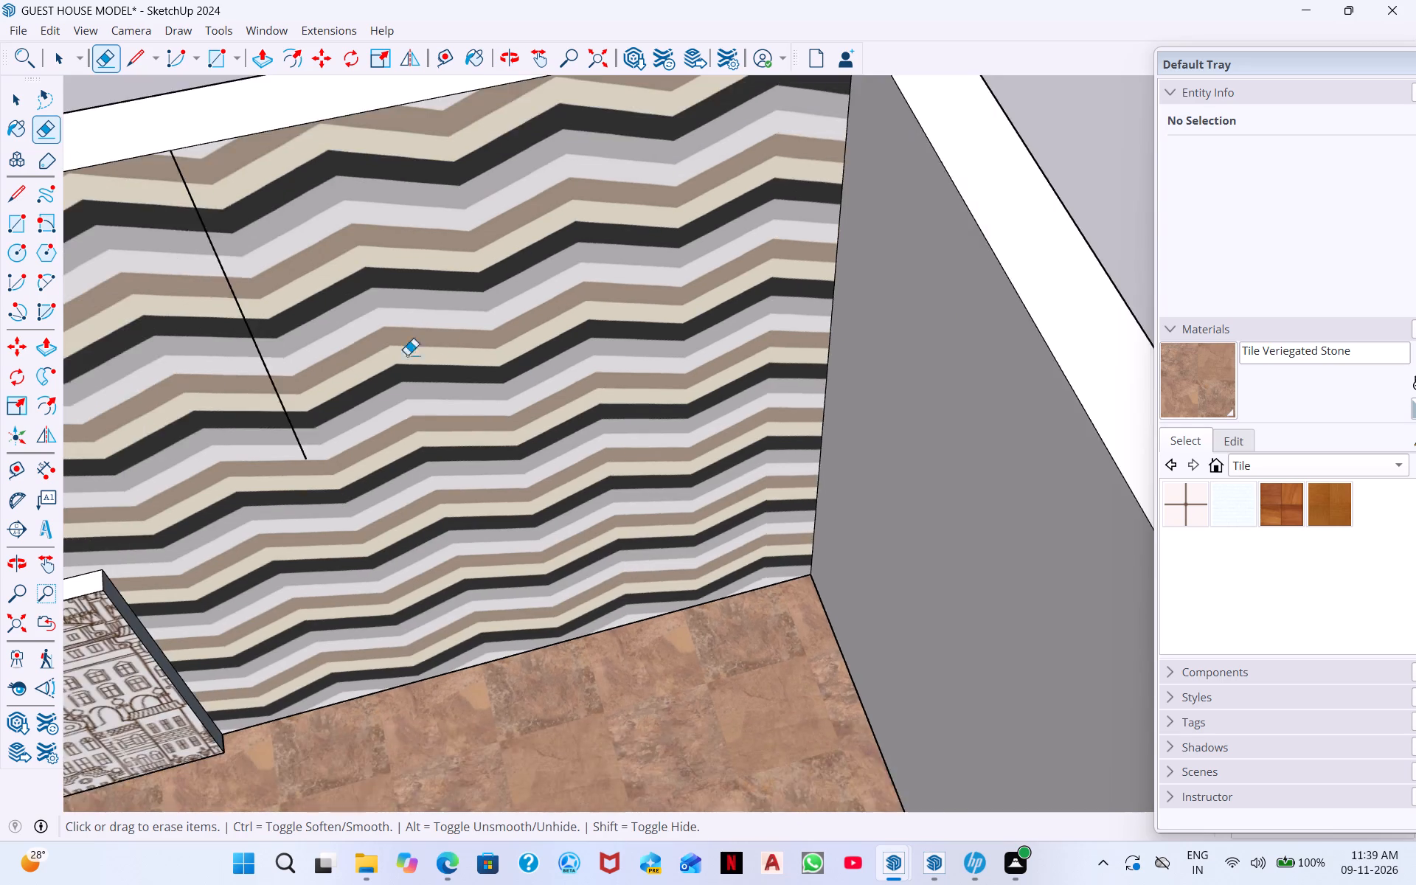
{"action": "scroll", "coordinate": [407, 355], "scroll_direction": "down", "scroll_amount": 2}
{"action": "middle_click_drag", "start_coordinate": [120, 414], "coordinate": [246, 598]}
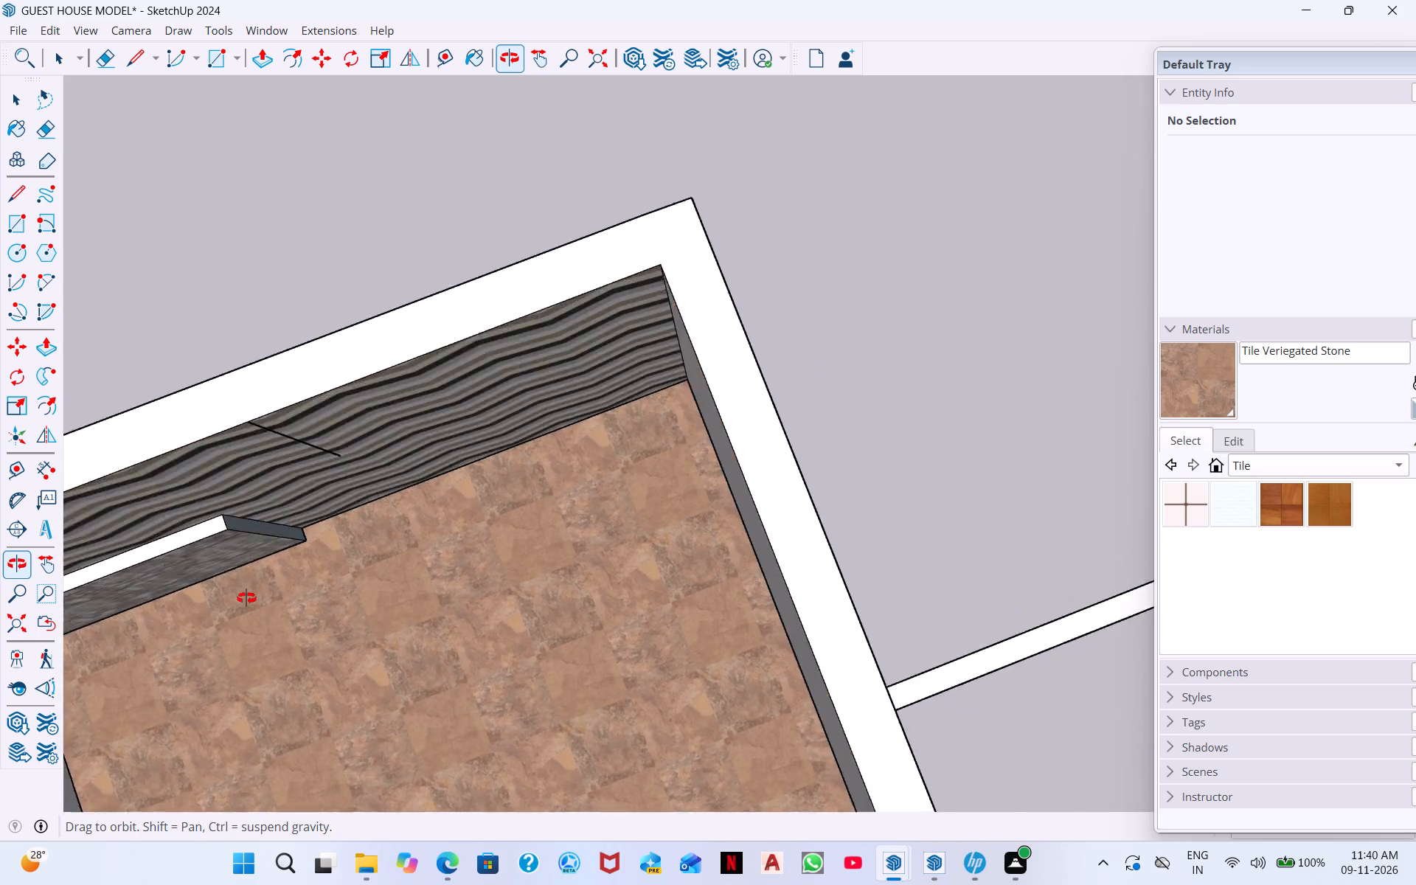
{"action": "middle_click_drag", "start_coordinate": [246, 598], "coordinate": [303, 364]}
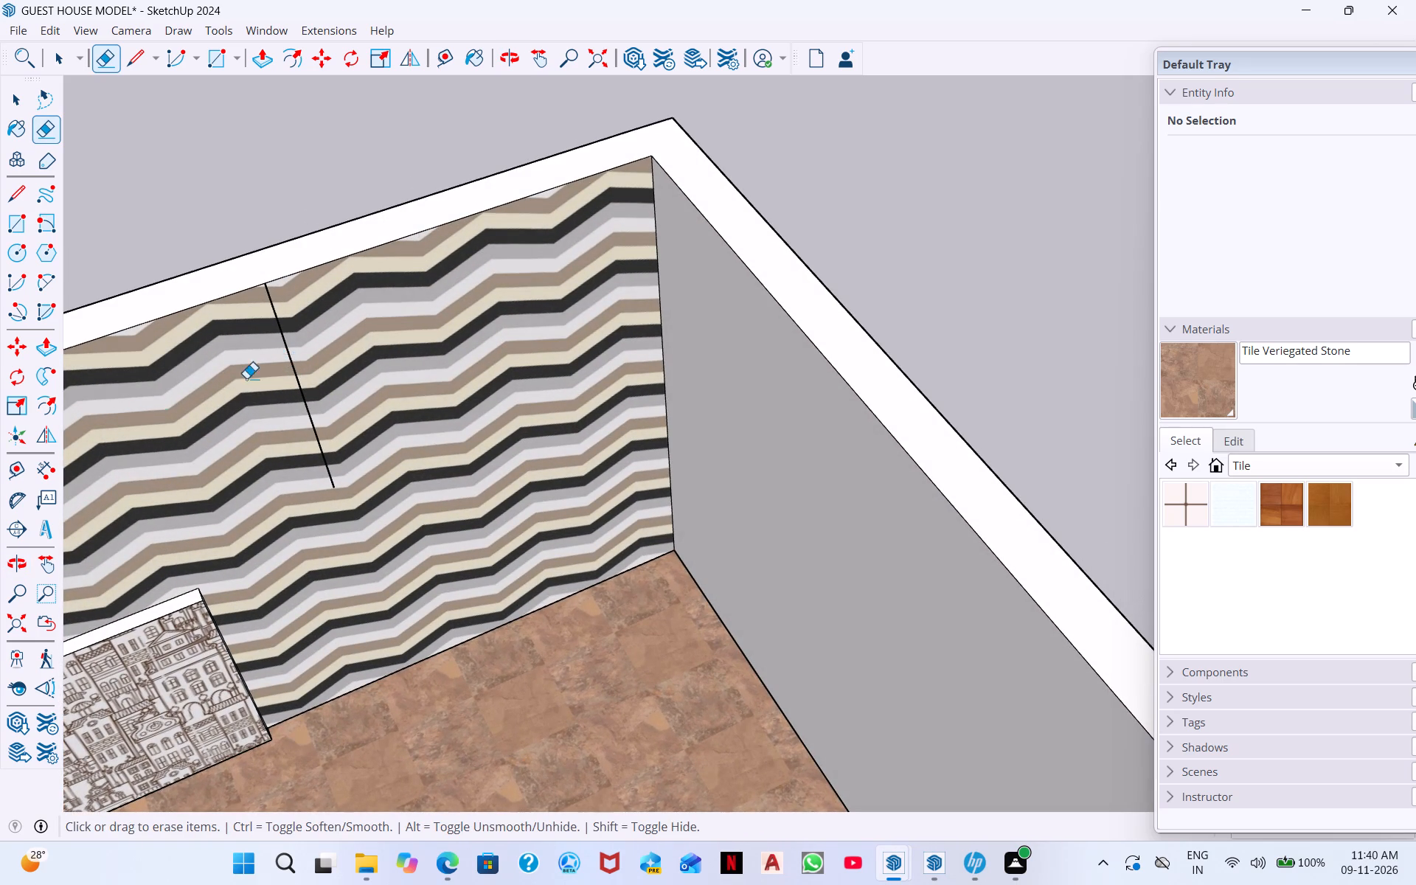
{"action": "middle_click_drag", "start_coordinate": [126, 505], "coordinate": [174, 457]}
{"action": "scroll", "coordinate": [126, 526], "scroll_direction": "down", "scroll_amount": 1}
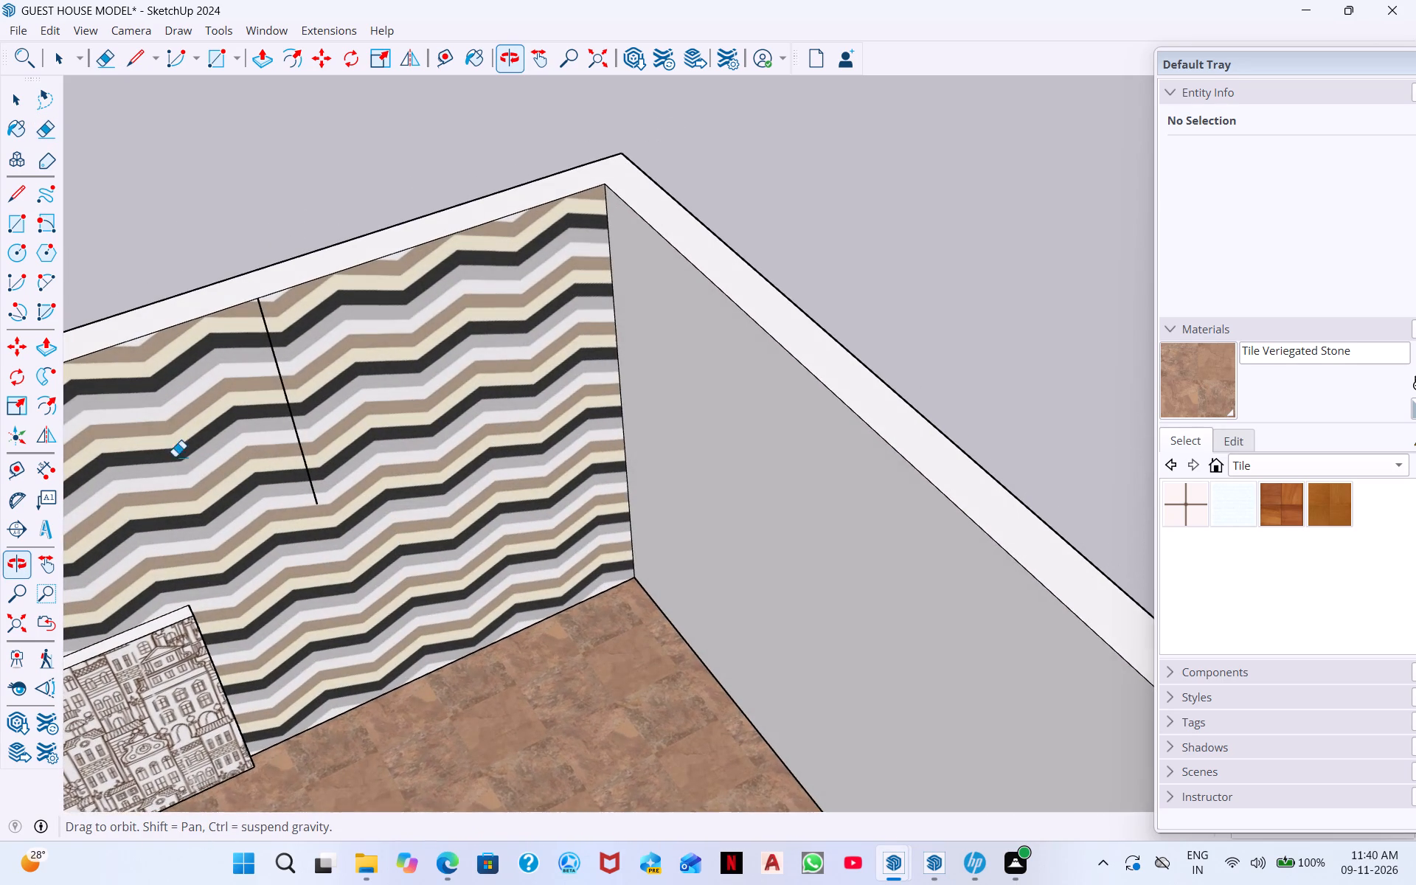
{"action": "left_click", "coordinate": [294, 428]}
Examine the far wall and the townhouse-pattern panel on the floor from several angles.
{"action": "scroll", "coordinate": [357, 370], "scroll_direction": "down", "scroll_amount": 2}
{"action": "scroll", "coordinate": [577, 374], "scroll_direction": "down", "scroll_amount": 1}
{"action": "middle_click_drag", "start_coordinate": [562, 413], "coordinate": [667, 383]}
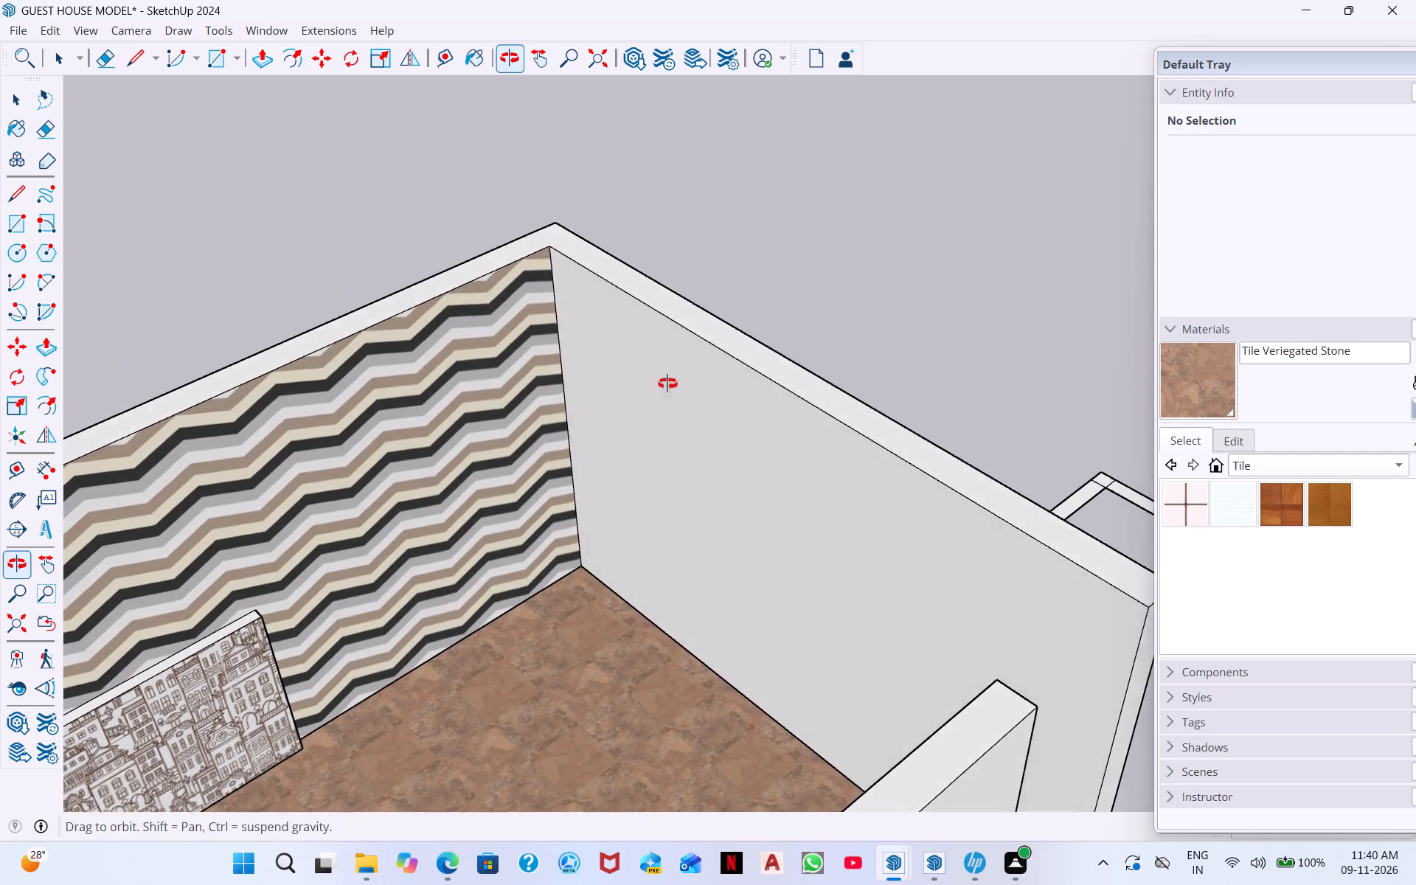
{"action": "middle_click_drag", "start_coordinate": [667, 383], "coordinate": [706, 375]}
{"action": "middle_click_drag", "start_coordinate": [192, 760], "coordinate": [195, 867]}
{"action": "middle_click_drag", "start_coordinate": [225, 779], "coordinate": [308, 830]}
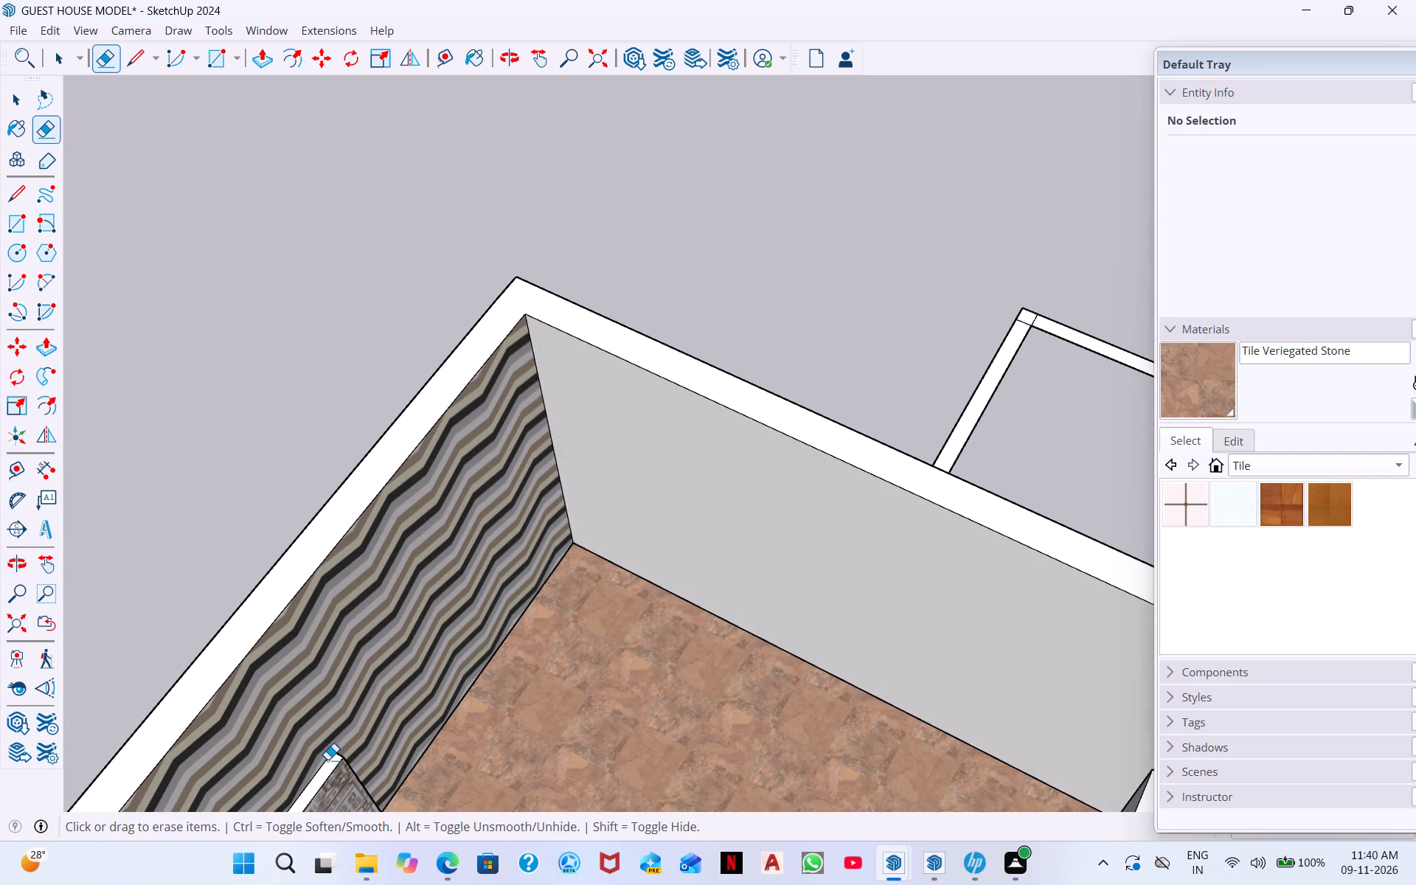
{"action": "middle_click_drag", "start_coordinate": [347, 790], "coordinate": [277, 451]}
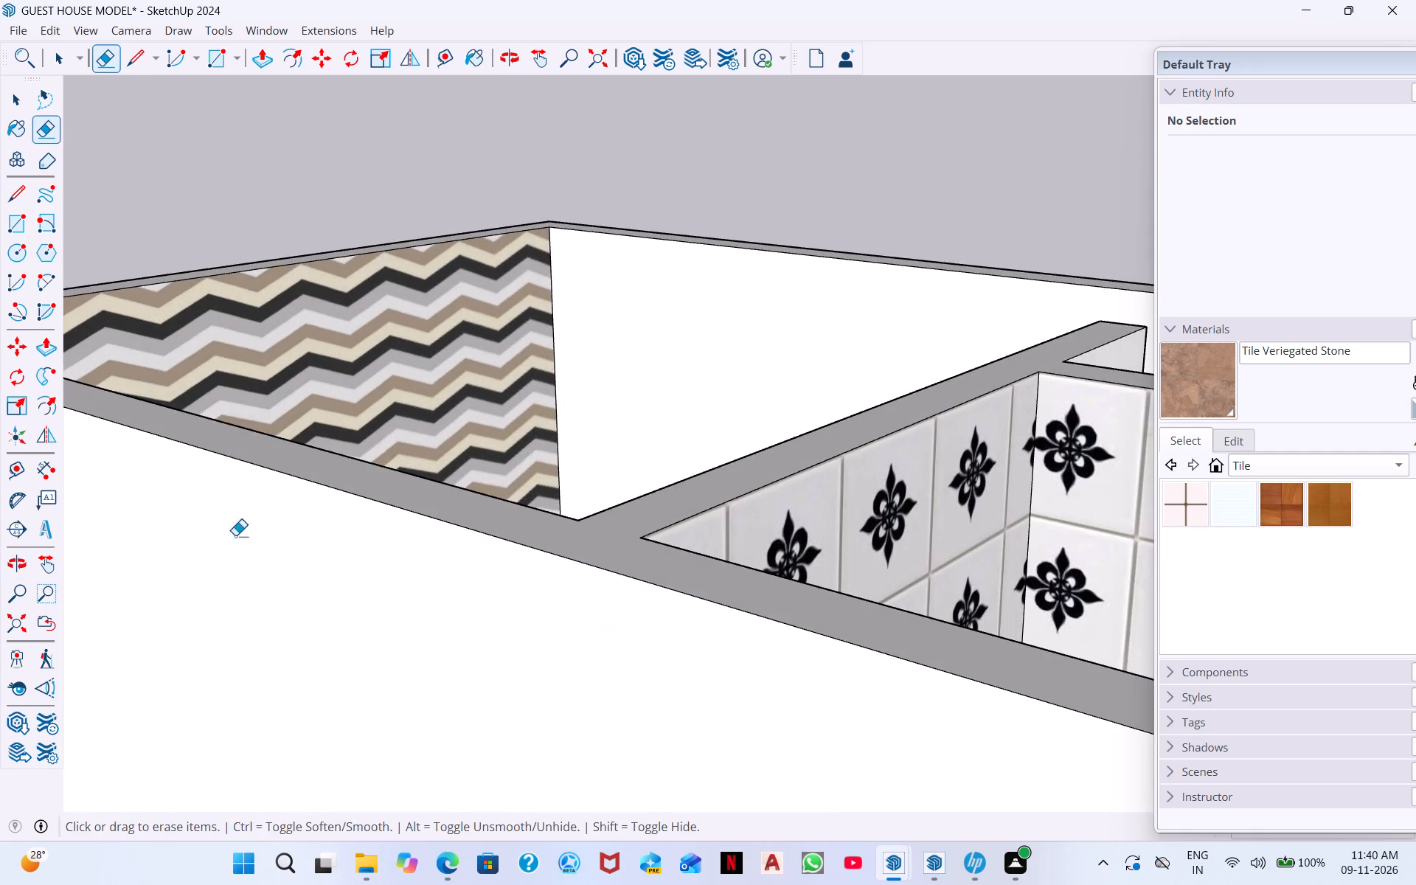
{"action": "middle_click_drag", "start_coordinate": [235, 568], "coordinate": [358, 781]}
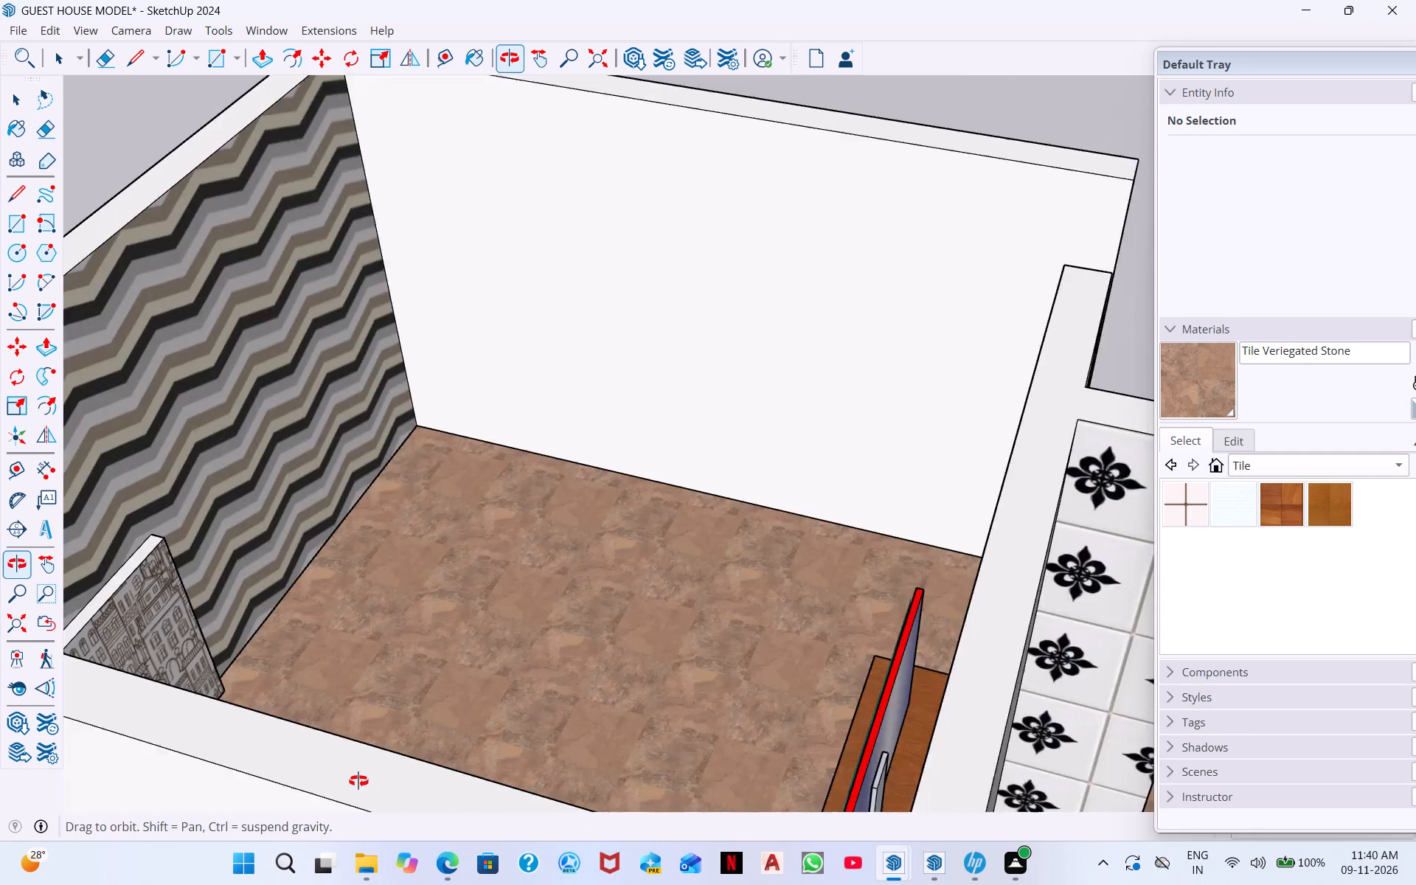
{"action": "middle_click_drag", "start_coordinate": [358, 781], "coordinate": [54, 617]}
{"action": "middle_click_drag", "start_coordinate": [296, 572], "coordinate": [0, 704]}
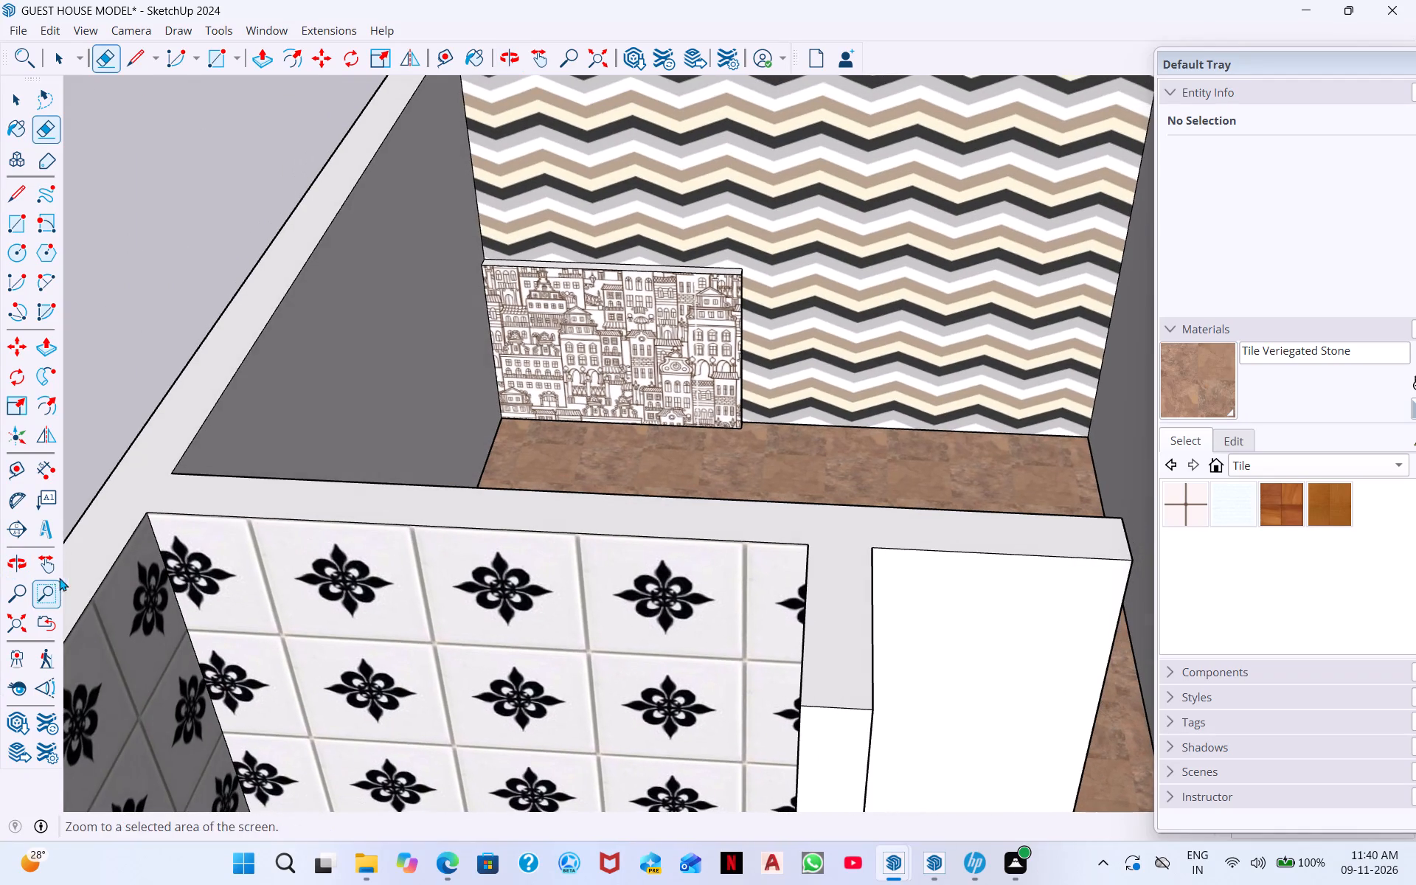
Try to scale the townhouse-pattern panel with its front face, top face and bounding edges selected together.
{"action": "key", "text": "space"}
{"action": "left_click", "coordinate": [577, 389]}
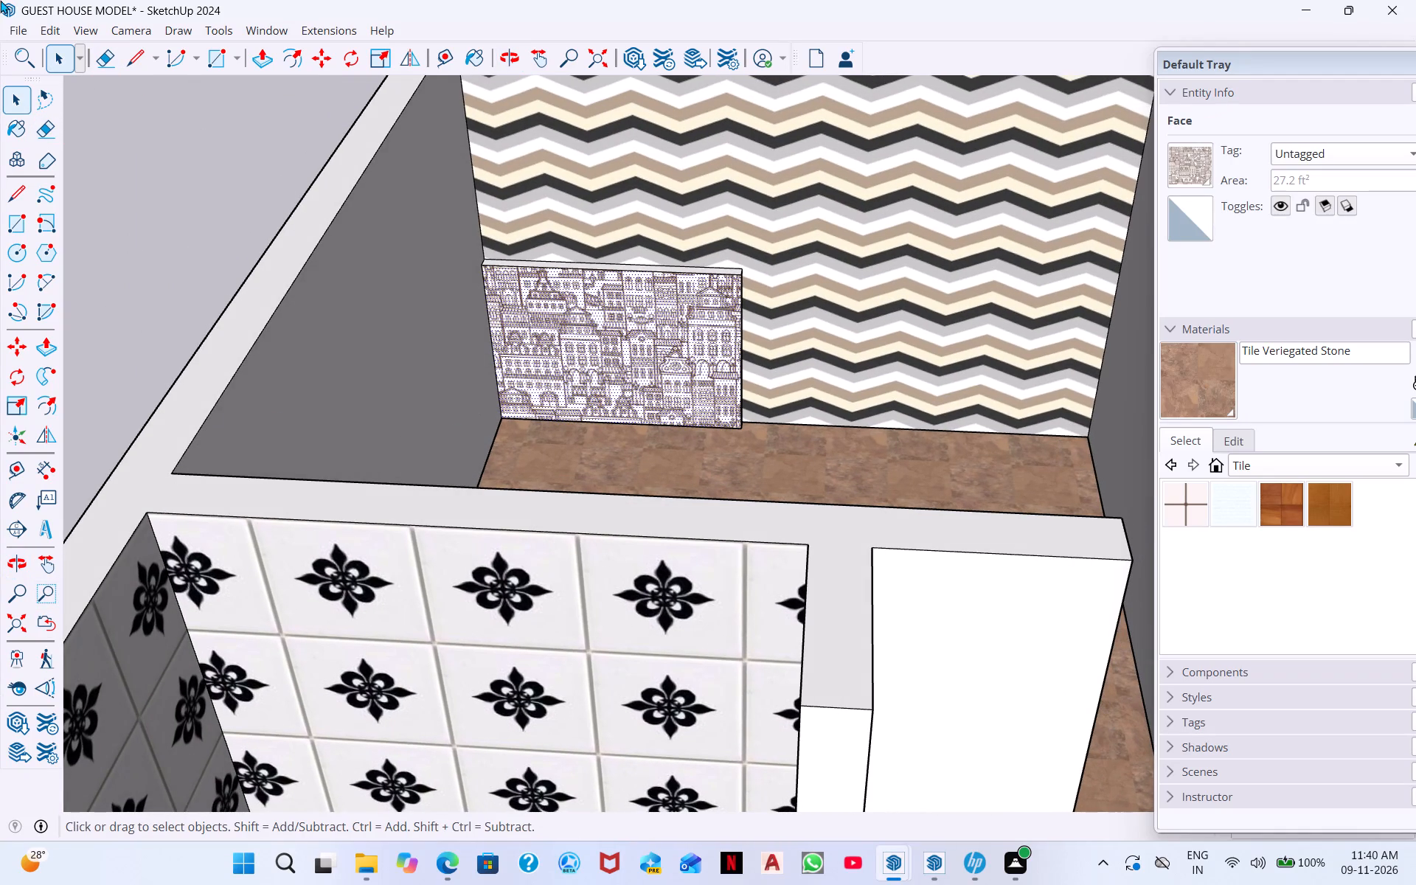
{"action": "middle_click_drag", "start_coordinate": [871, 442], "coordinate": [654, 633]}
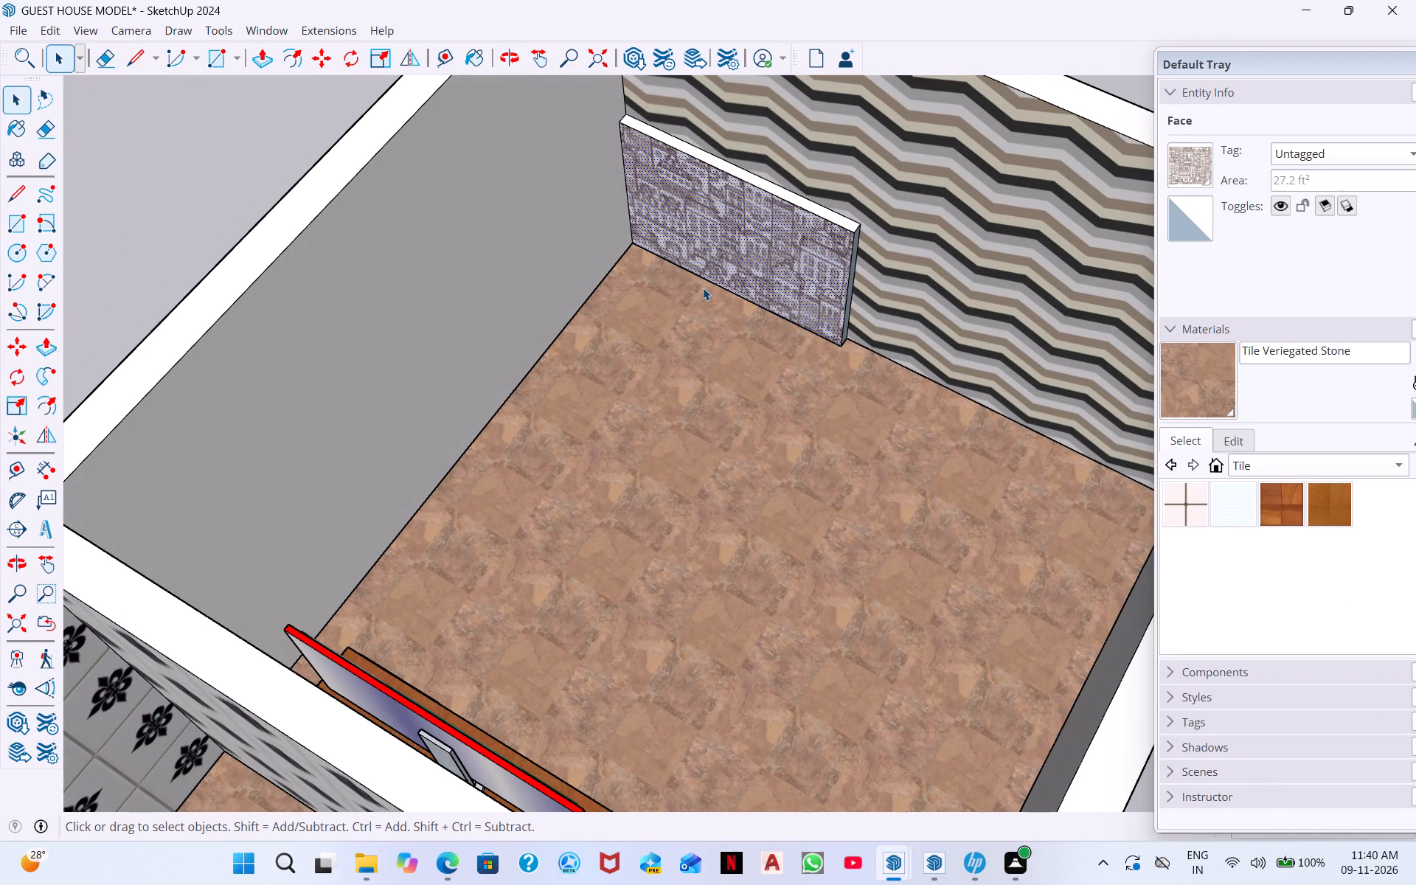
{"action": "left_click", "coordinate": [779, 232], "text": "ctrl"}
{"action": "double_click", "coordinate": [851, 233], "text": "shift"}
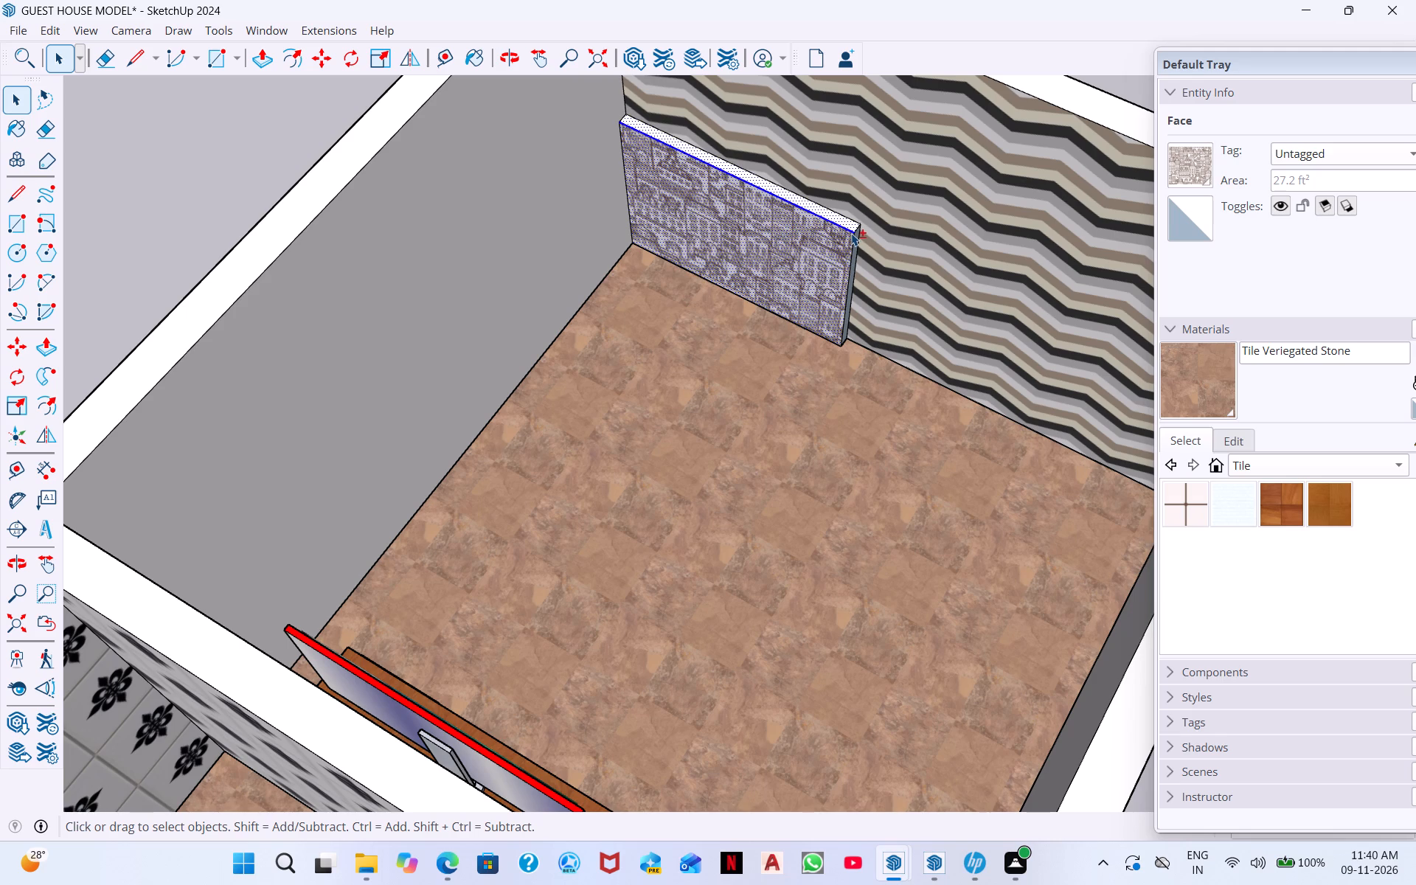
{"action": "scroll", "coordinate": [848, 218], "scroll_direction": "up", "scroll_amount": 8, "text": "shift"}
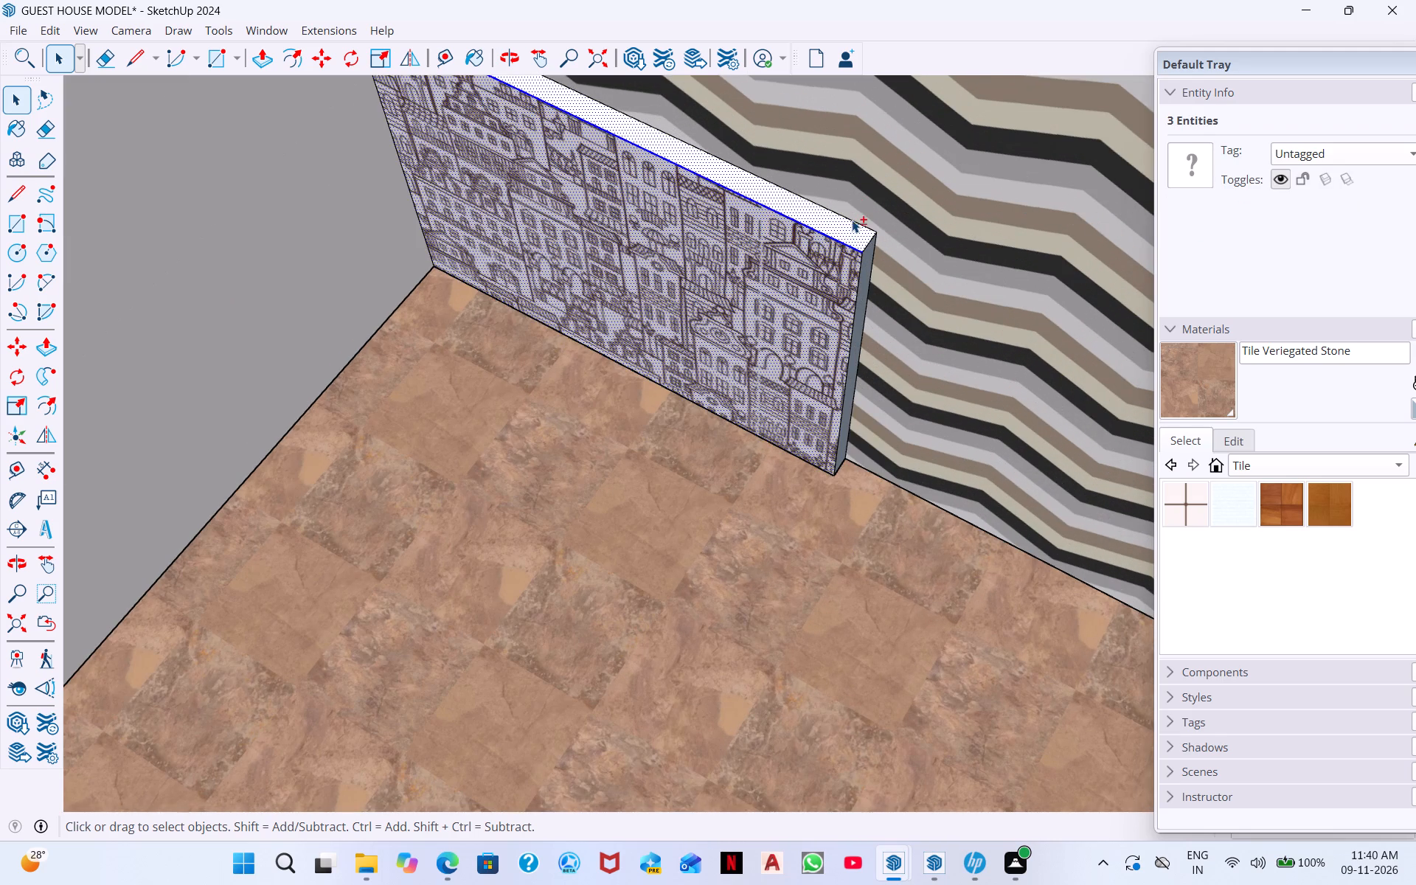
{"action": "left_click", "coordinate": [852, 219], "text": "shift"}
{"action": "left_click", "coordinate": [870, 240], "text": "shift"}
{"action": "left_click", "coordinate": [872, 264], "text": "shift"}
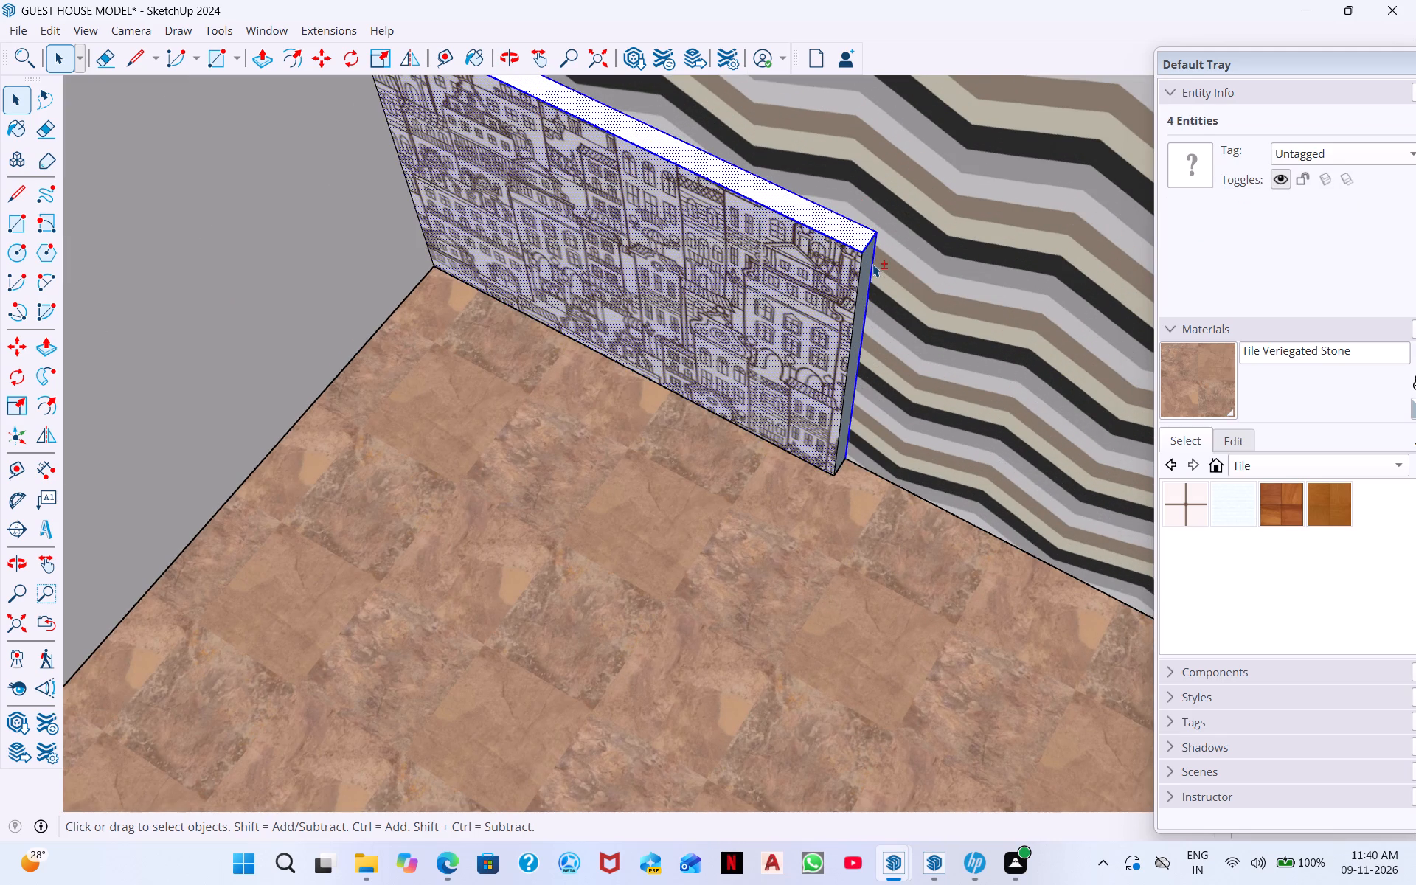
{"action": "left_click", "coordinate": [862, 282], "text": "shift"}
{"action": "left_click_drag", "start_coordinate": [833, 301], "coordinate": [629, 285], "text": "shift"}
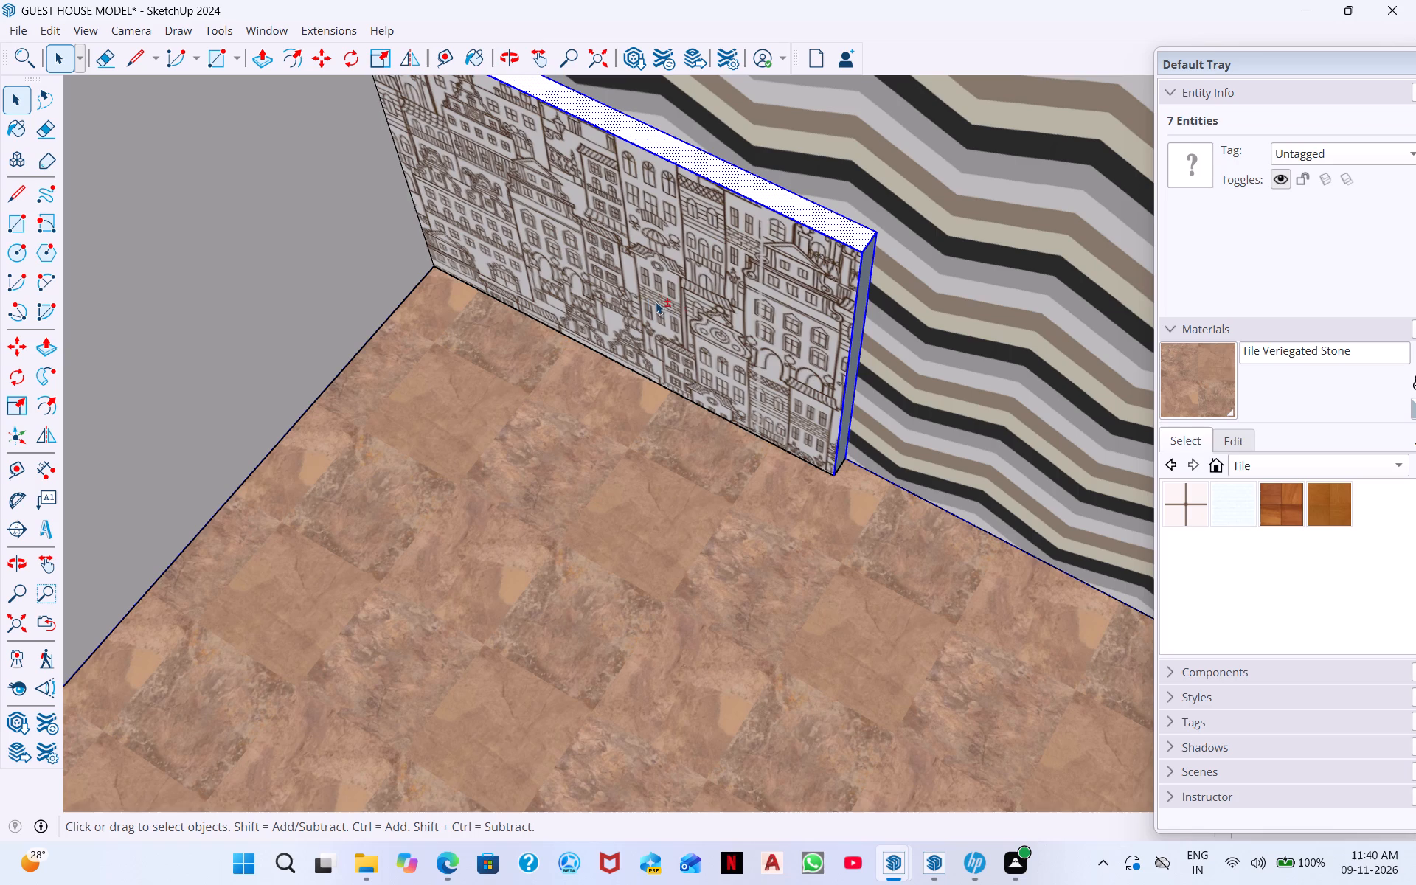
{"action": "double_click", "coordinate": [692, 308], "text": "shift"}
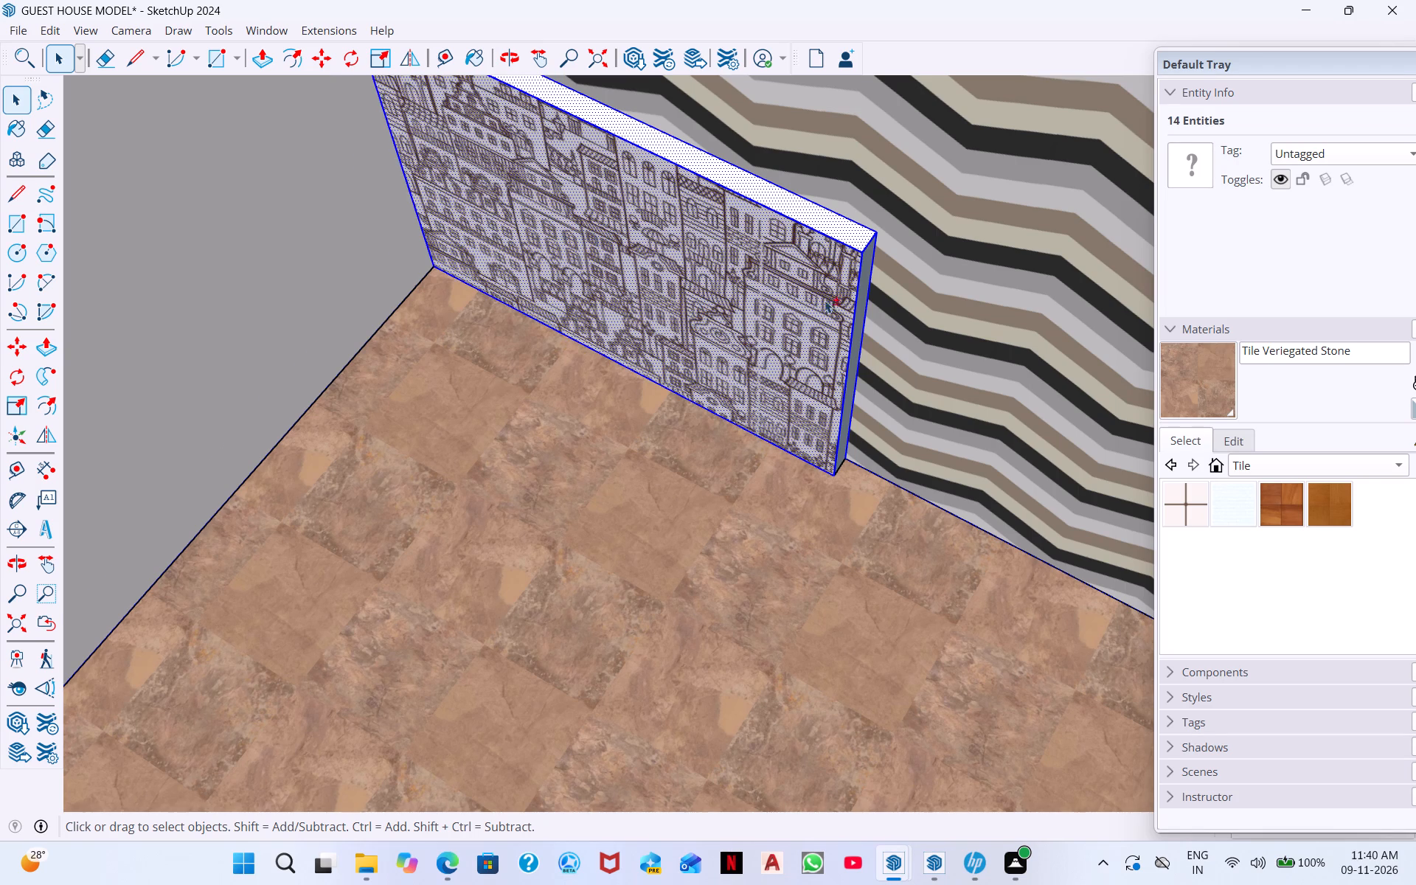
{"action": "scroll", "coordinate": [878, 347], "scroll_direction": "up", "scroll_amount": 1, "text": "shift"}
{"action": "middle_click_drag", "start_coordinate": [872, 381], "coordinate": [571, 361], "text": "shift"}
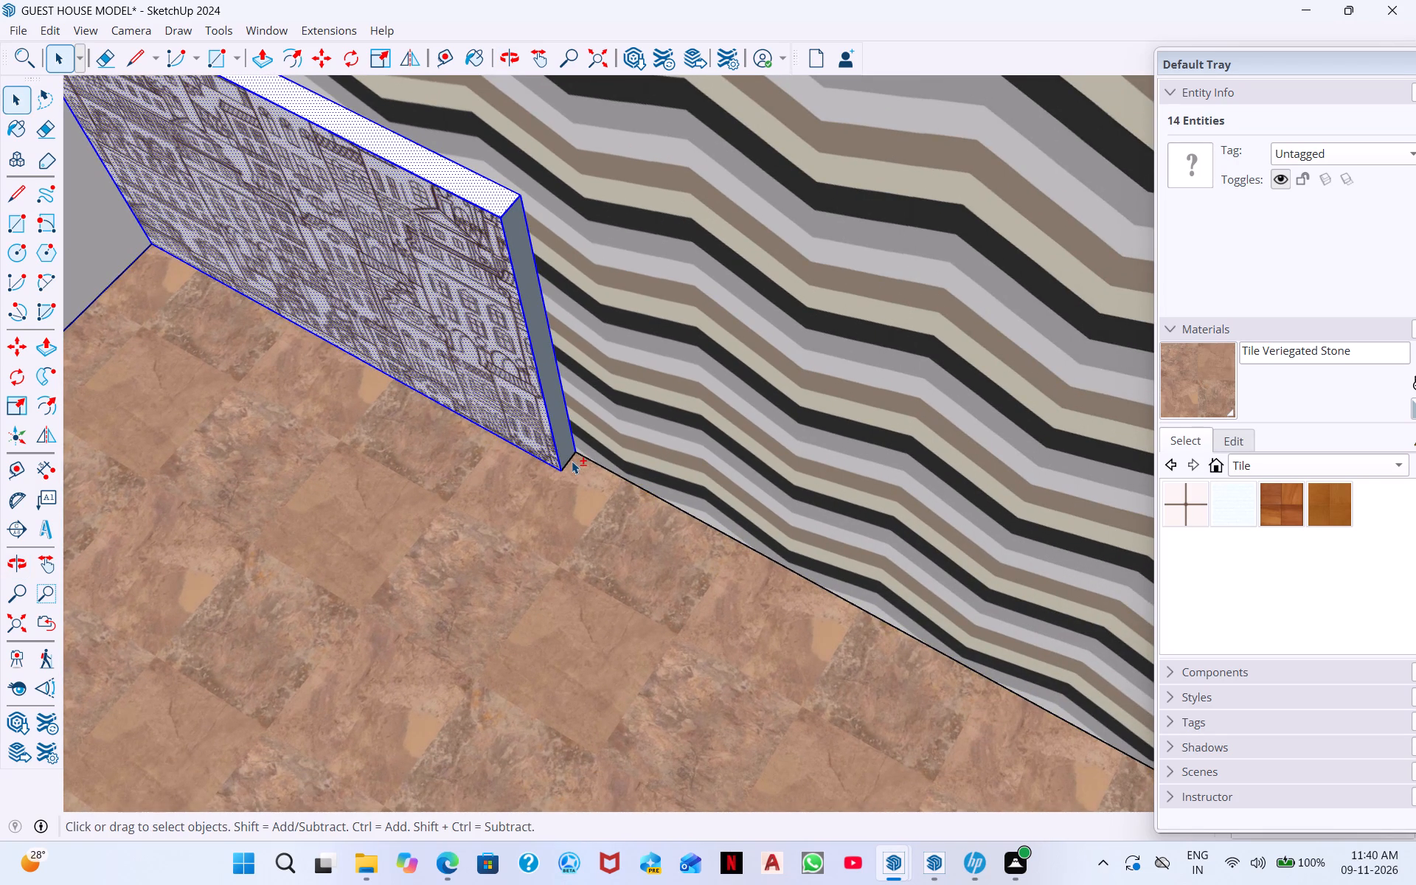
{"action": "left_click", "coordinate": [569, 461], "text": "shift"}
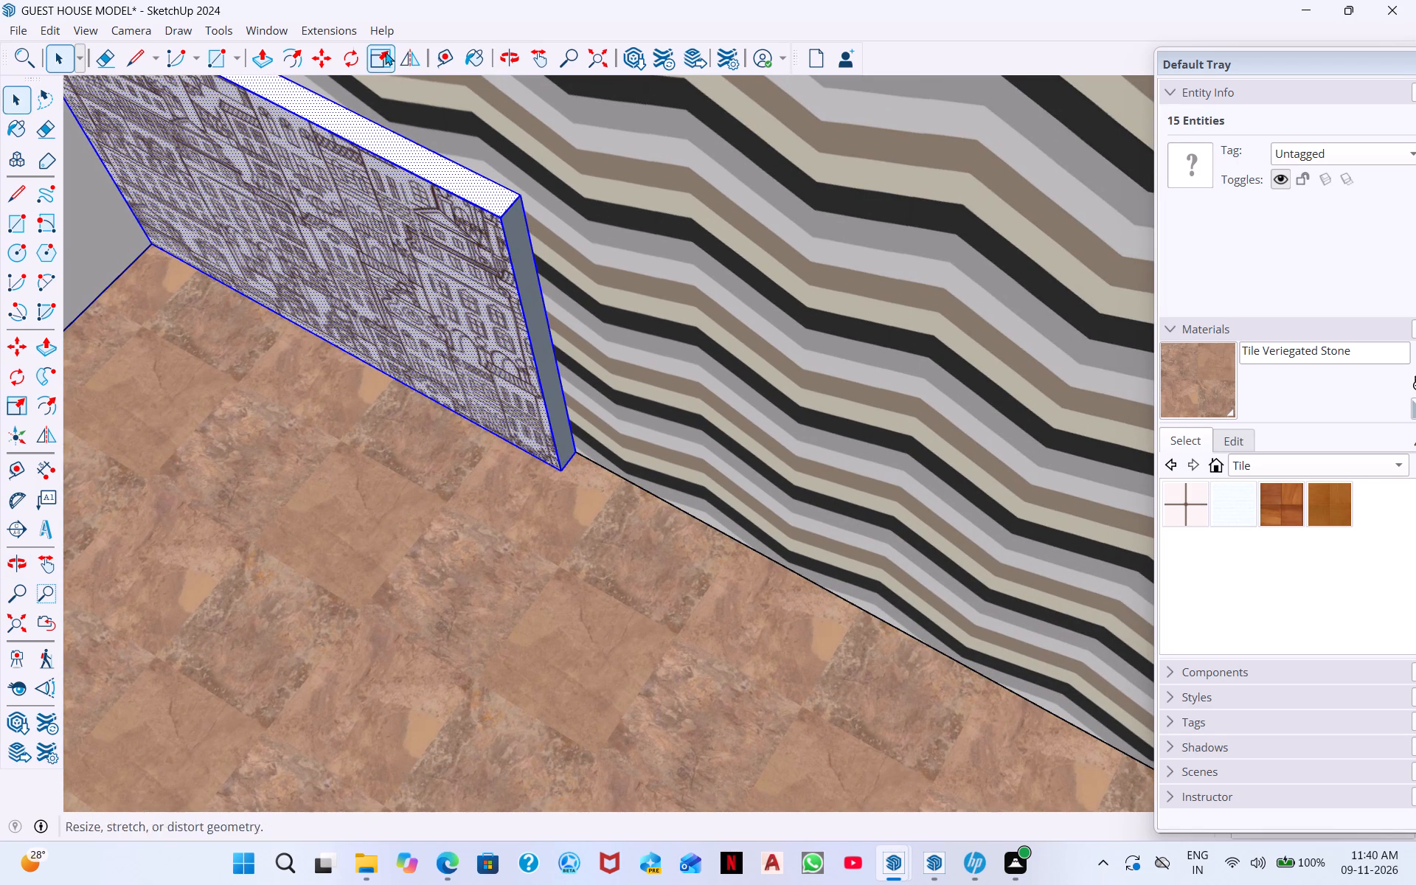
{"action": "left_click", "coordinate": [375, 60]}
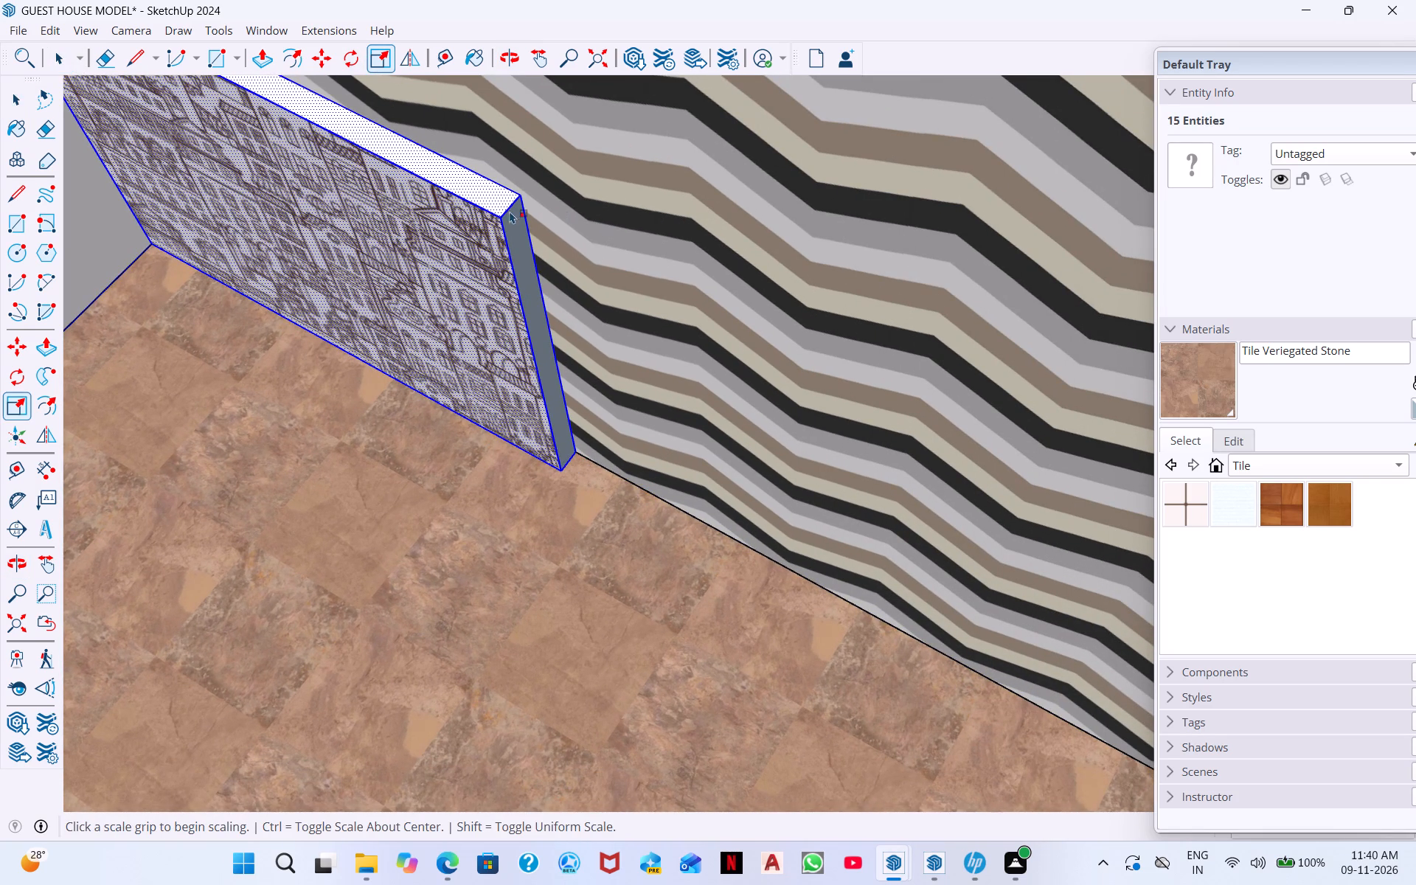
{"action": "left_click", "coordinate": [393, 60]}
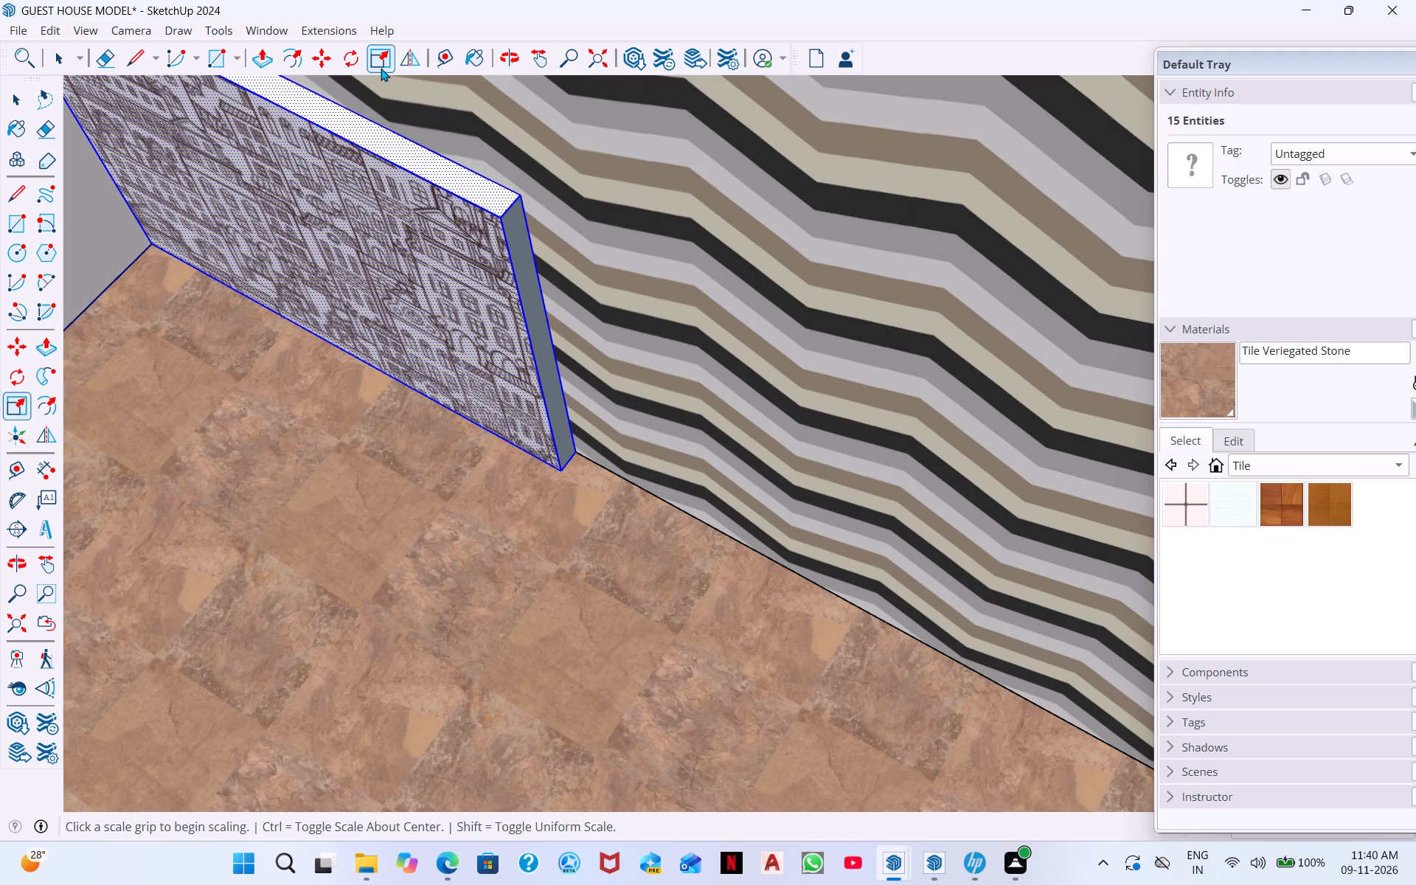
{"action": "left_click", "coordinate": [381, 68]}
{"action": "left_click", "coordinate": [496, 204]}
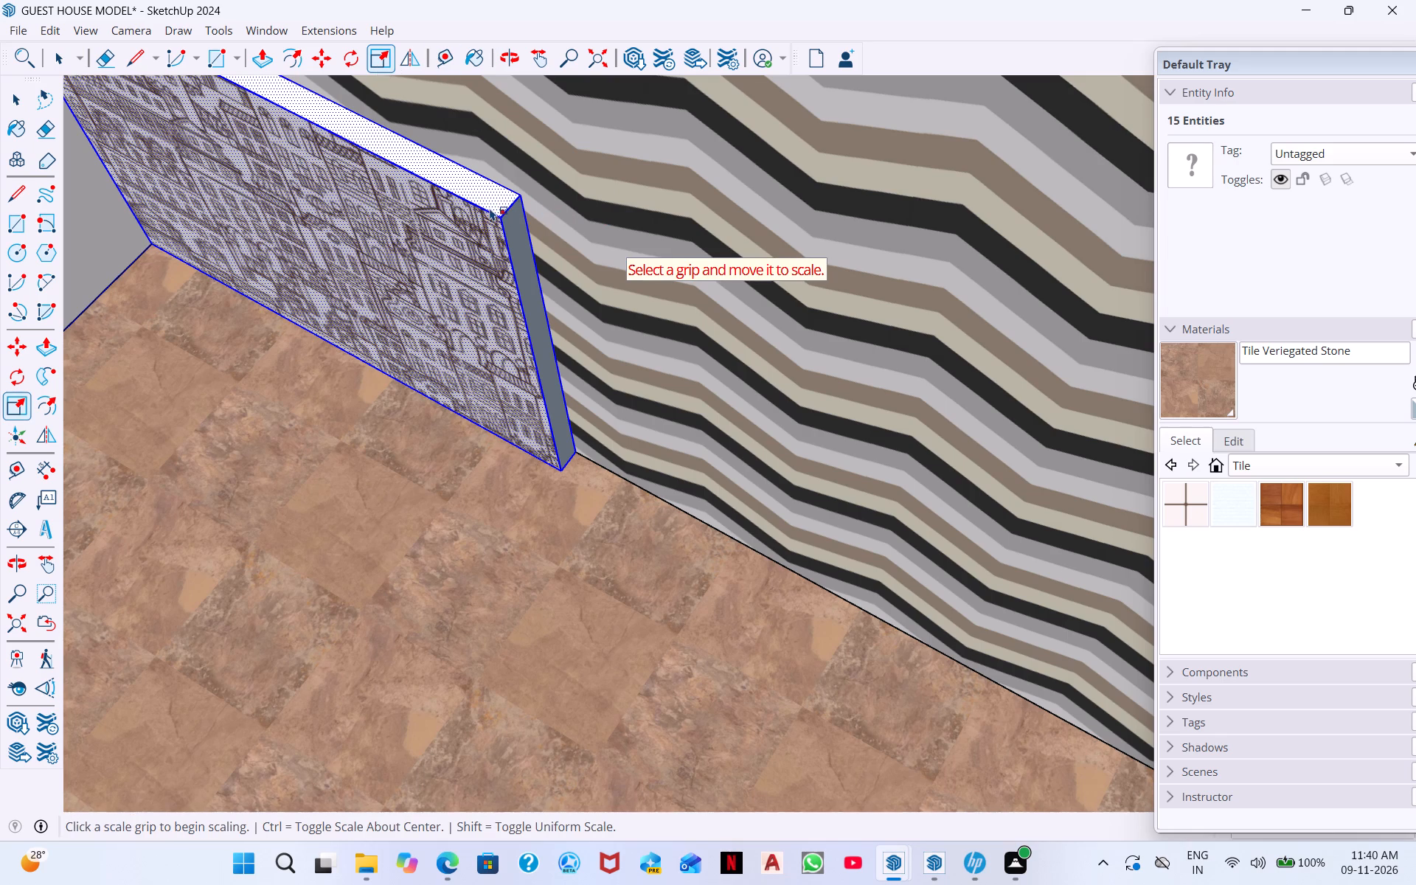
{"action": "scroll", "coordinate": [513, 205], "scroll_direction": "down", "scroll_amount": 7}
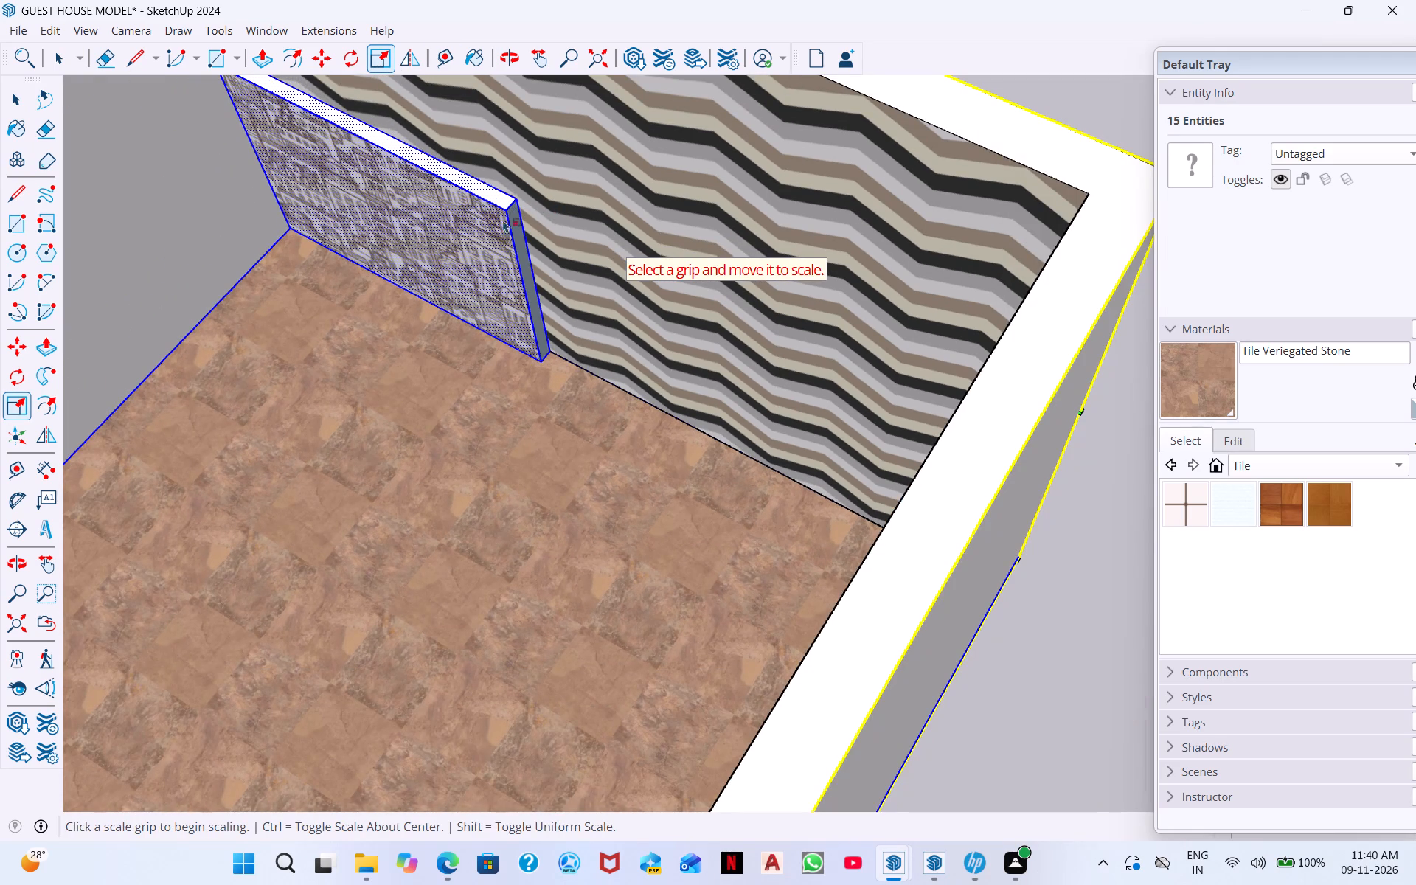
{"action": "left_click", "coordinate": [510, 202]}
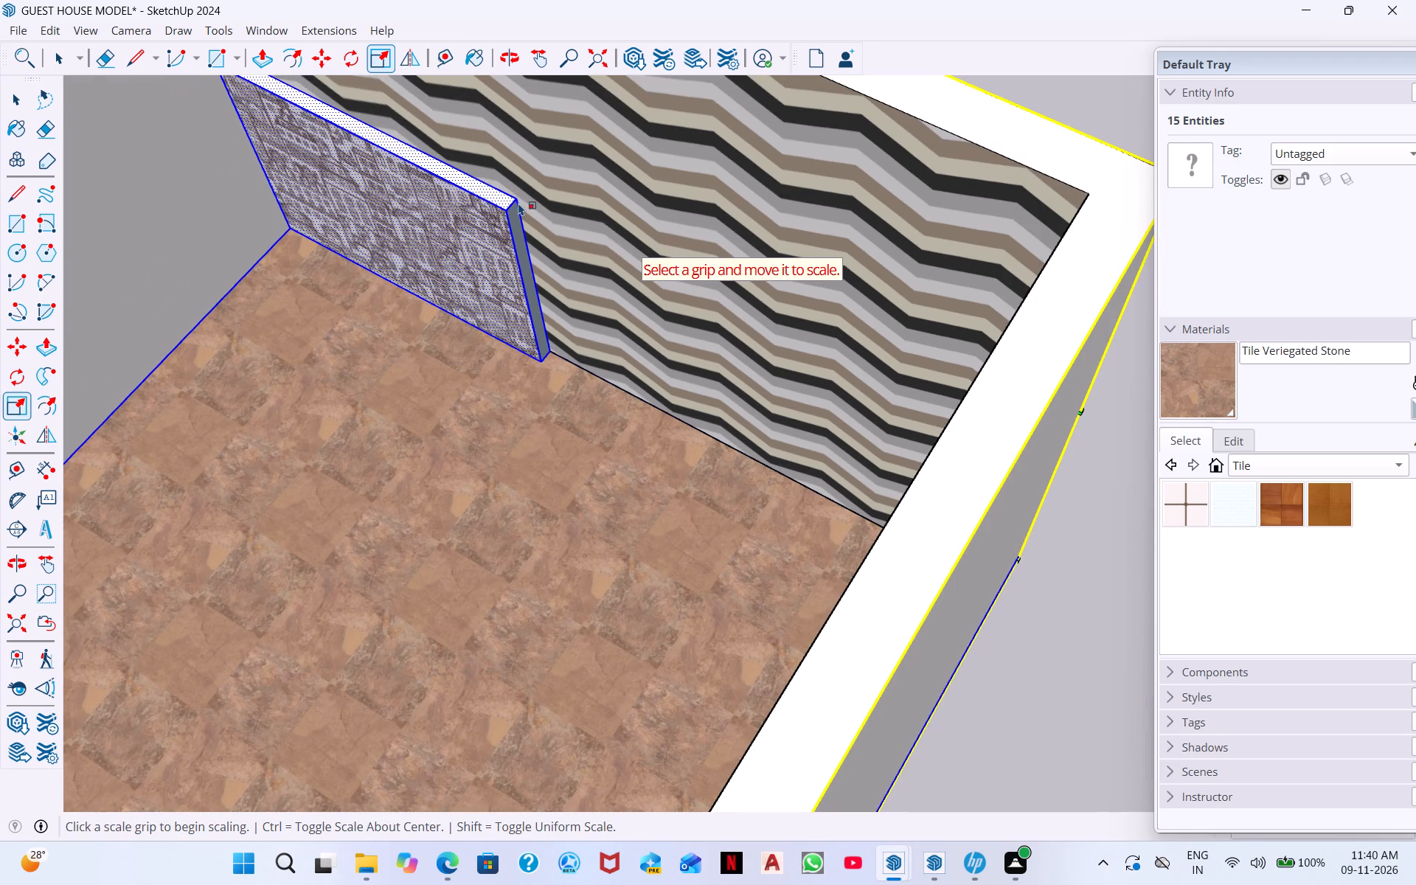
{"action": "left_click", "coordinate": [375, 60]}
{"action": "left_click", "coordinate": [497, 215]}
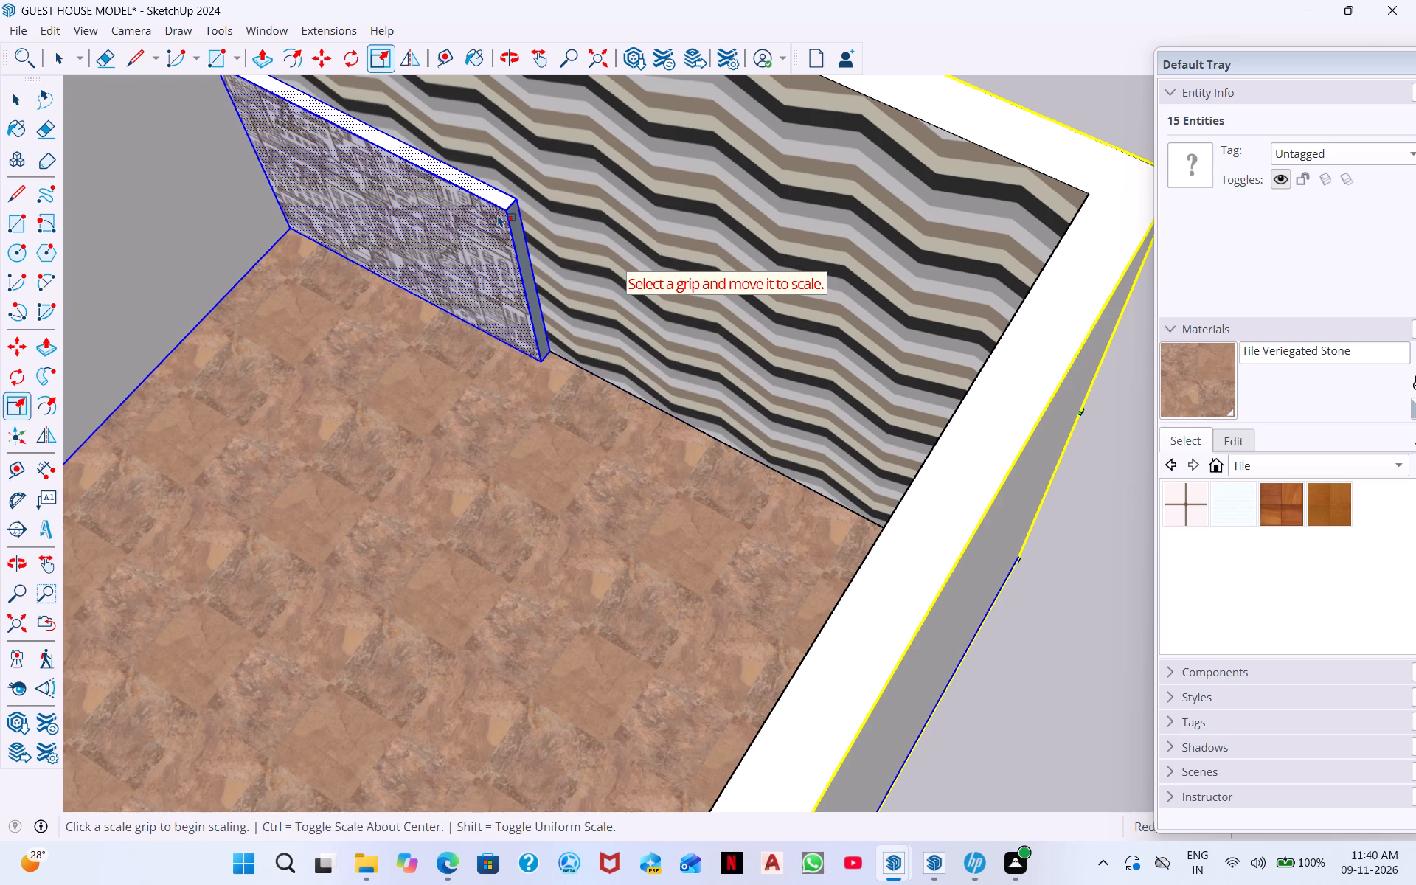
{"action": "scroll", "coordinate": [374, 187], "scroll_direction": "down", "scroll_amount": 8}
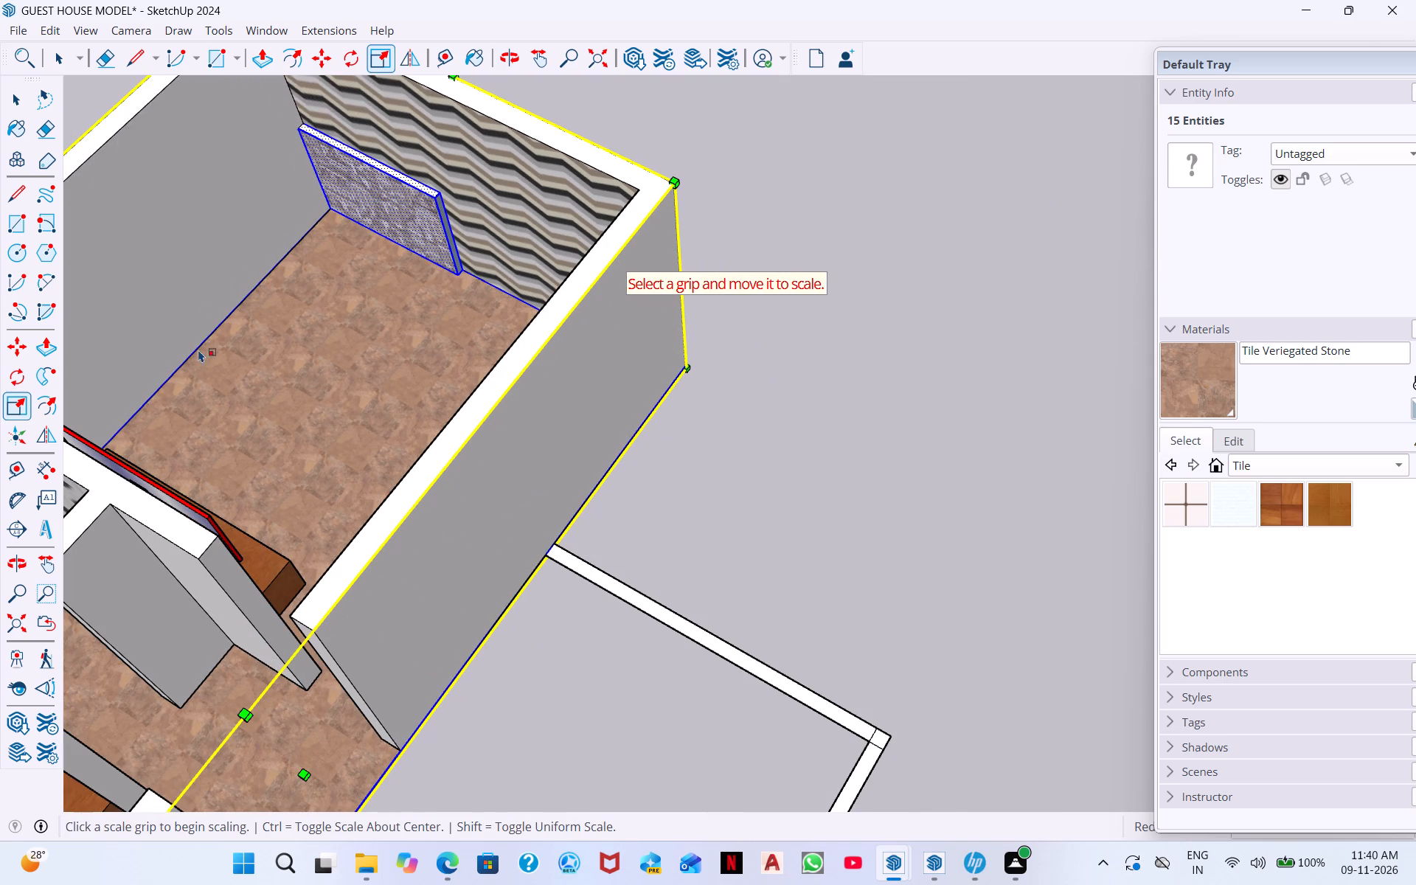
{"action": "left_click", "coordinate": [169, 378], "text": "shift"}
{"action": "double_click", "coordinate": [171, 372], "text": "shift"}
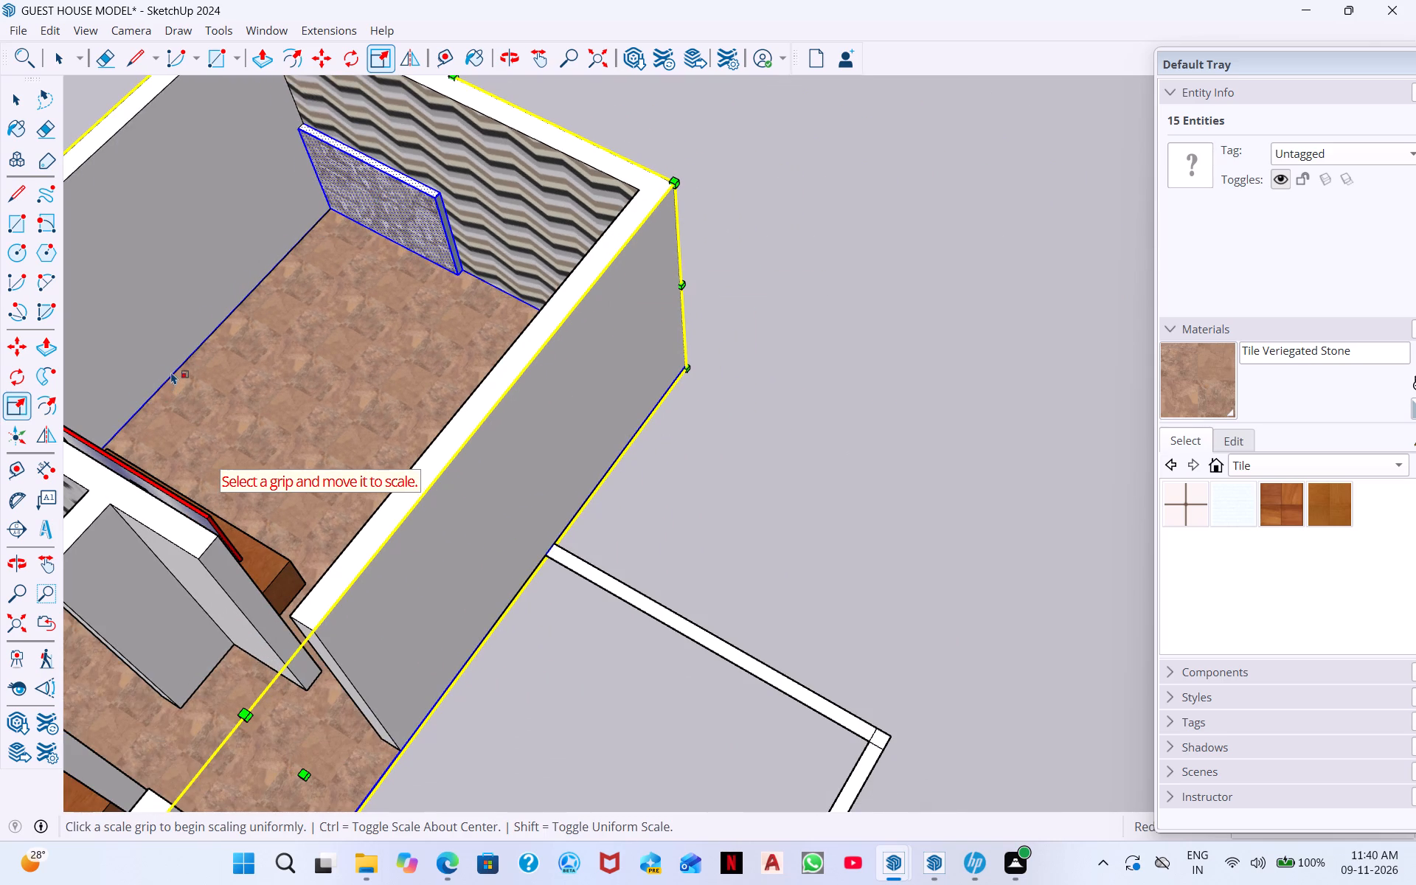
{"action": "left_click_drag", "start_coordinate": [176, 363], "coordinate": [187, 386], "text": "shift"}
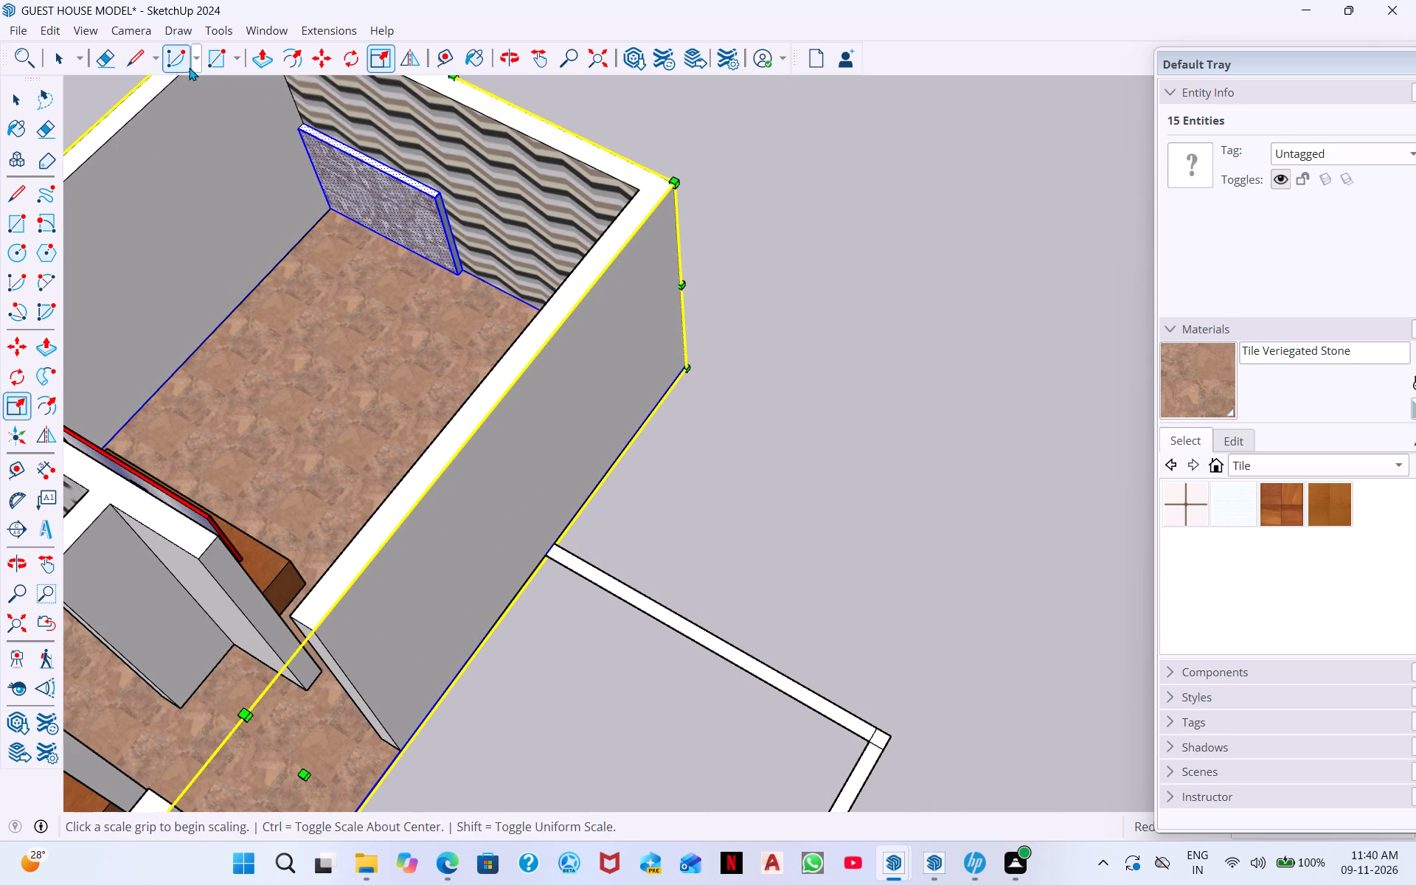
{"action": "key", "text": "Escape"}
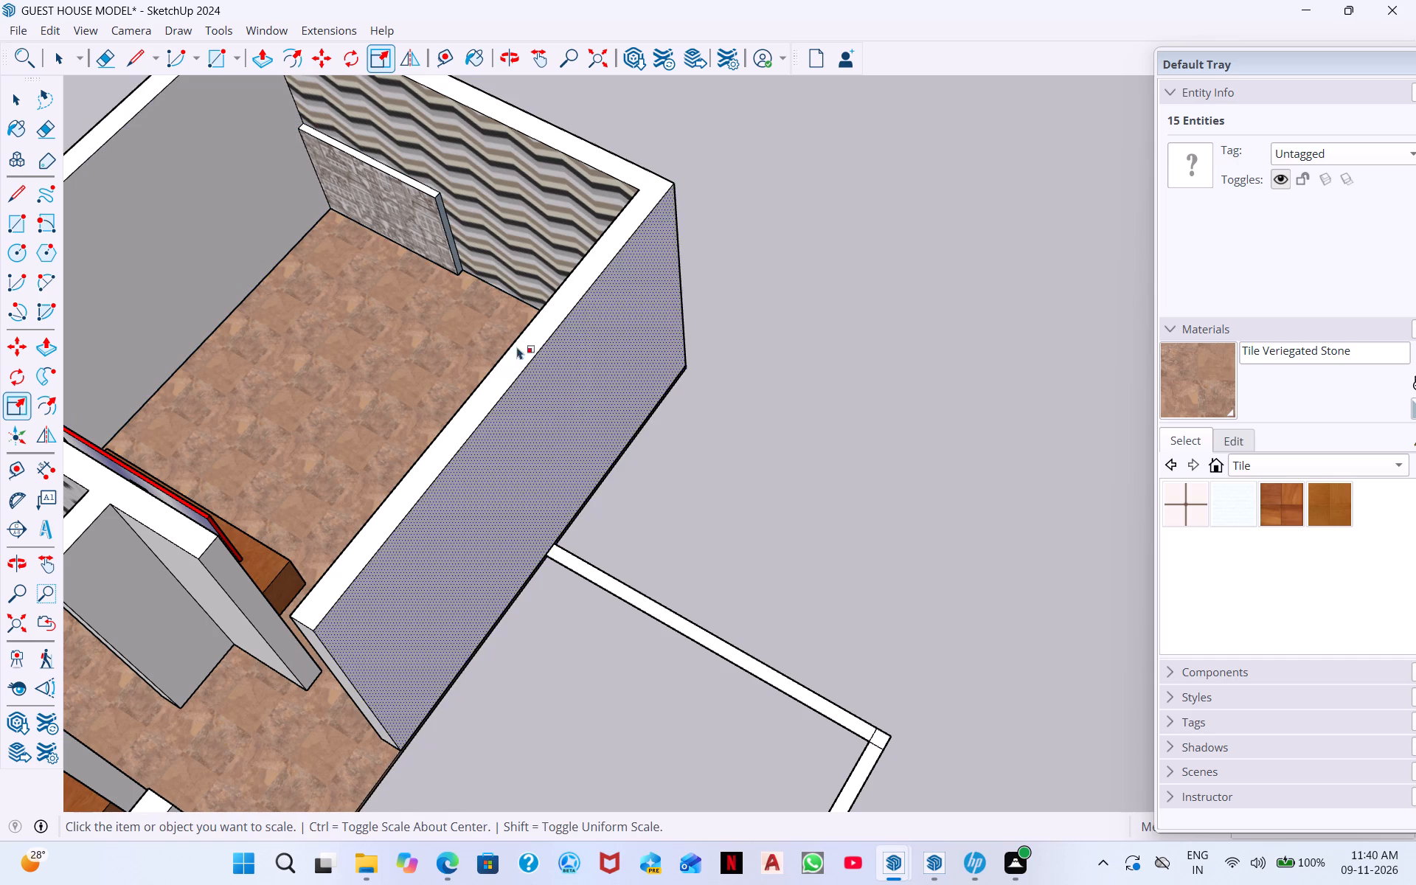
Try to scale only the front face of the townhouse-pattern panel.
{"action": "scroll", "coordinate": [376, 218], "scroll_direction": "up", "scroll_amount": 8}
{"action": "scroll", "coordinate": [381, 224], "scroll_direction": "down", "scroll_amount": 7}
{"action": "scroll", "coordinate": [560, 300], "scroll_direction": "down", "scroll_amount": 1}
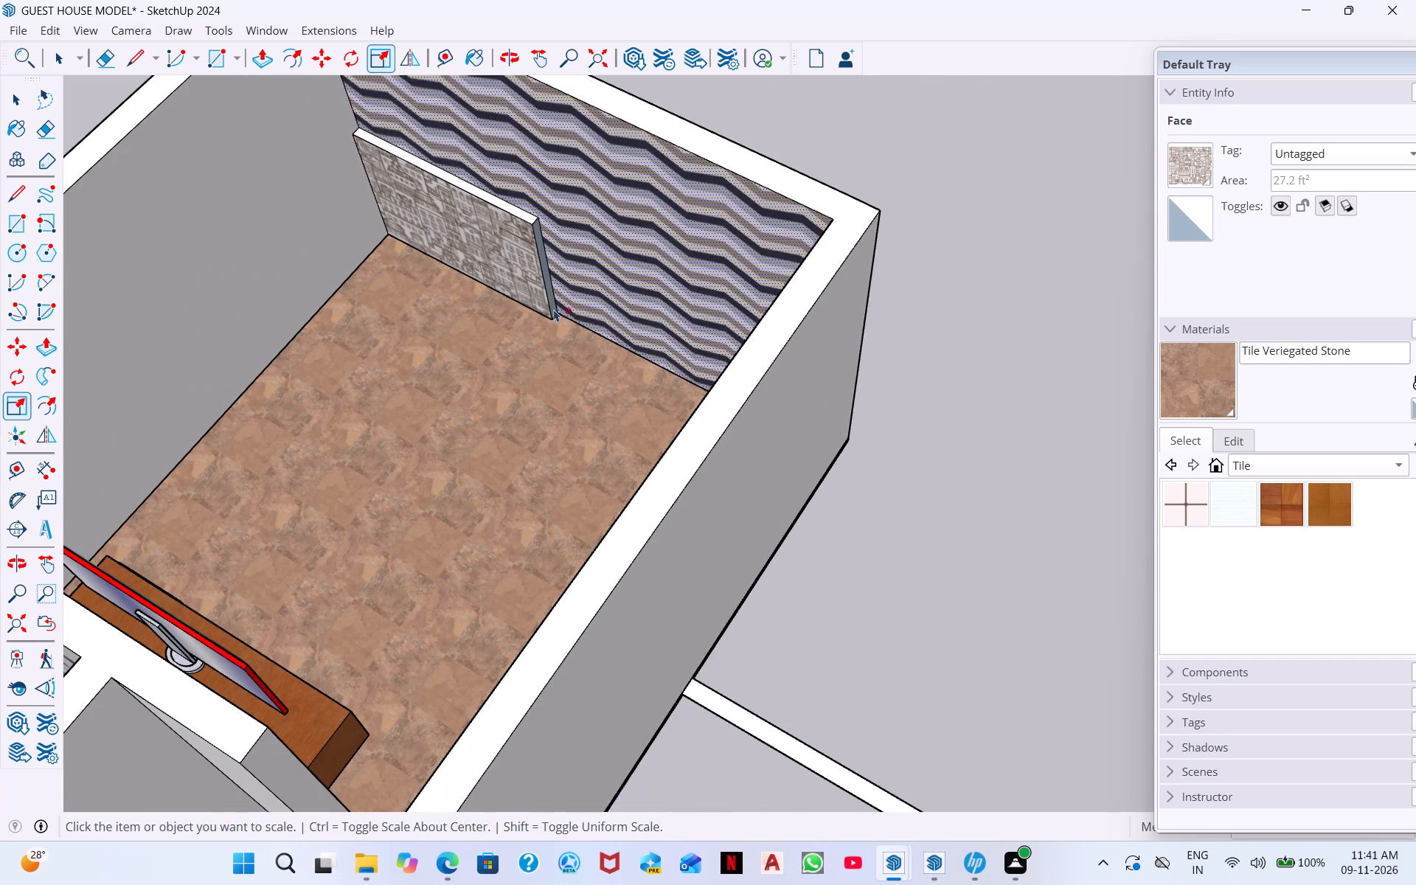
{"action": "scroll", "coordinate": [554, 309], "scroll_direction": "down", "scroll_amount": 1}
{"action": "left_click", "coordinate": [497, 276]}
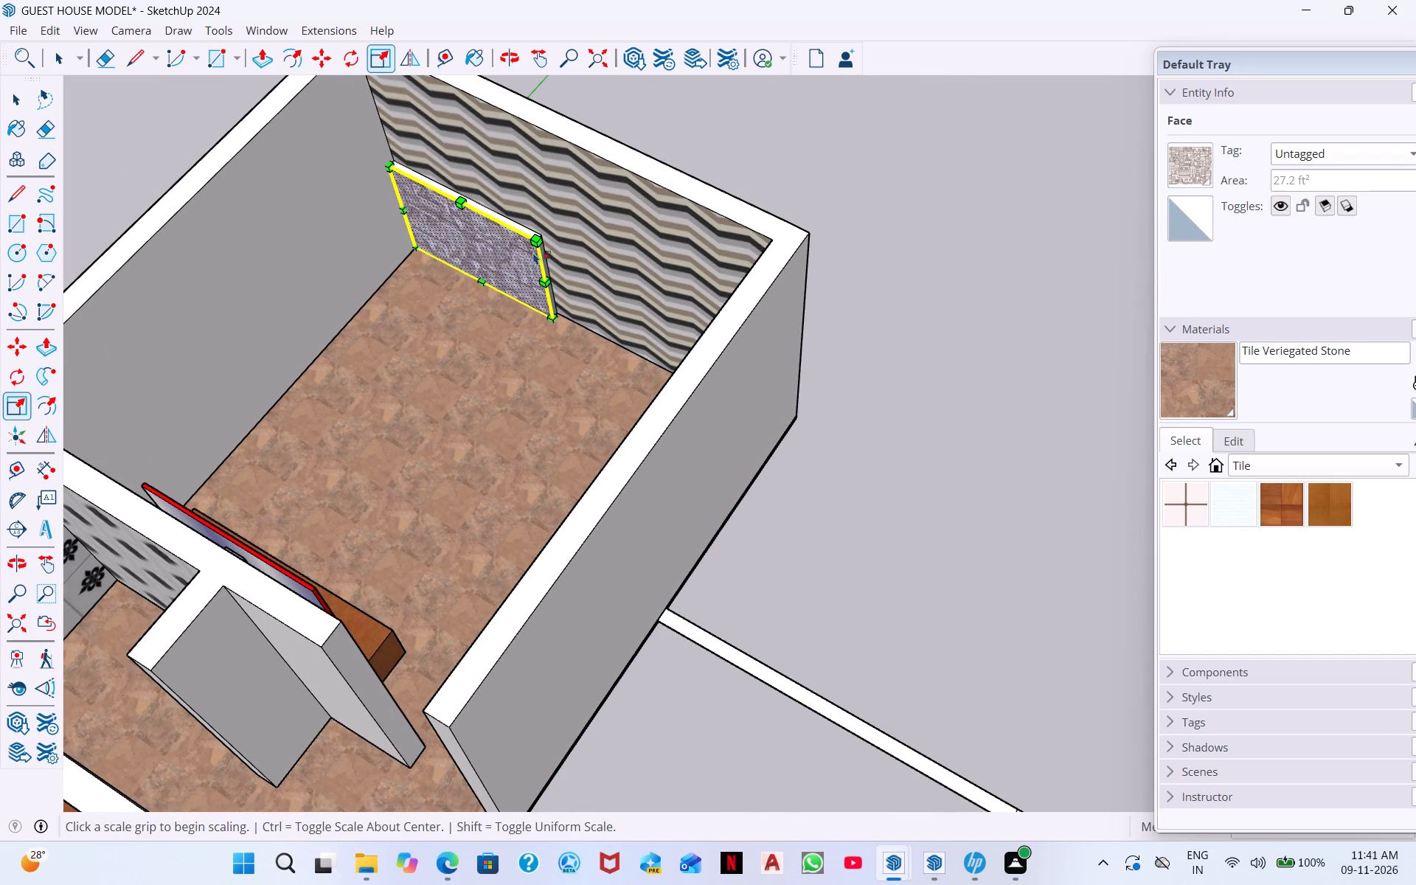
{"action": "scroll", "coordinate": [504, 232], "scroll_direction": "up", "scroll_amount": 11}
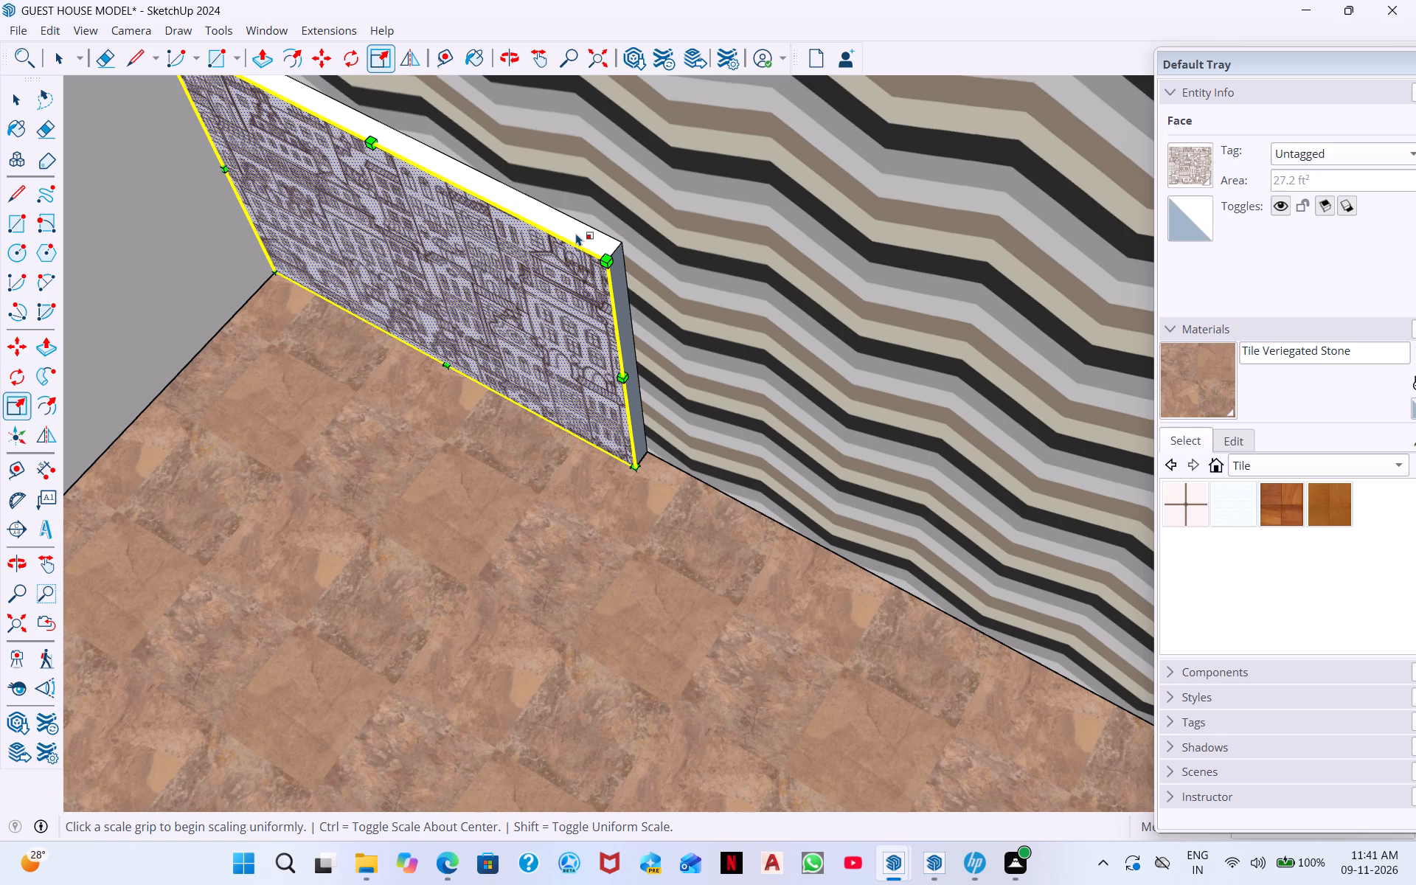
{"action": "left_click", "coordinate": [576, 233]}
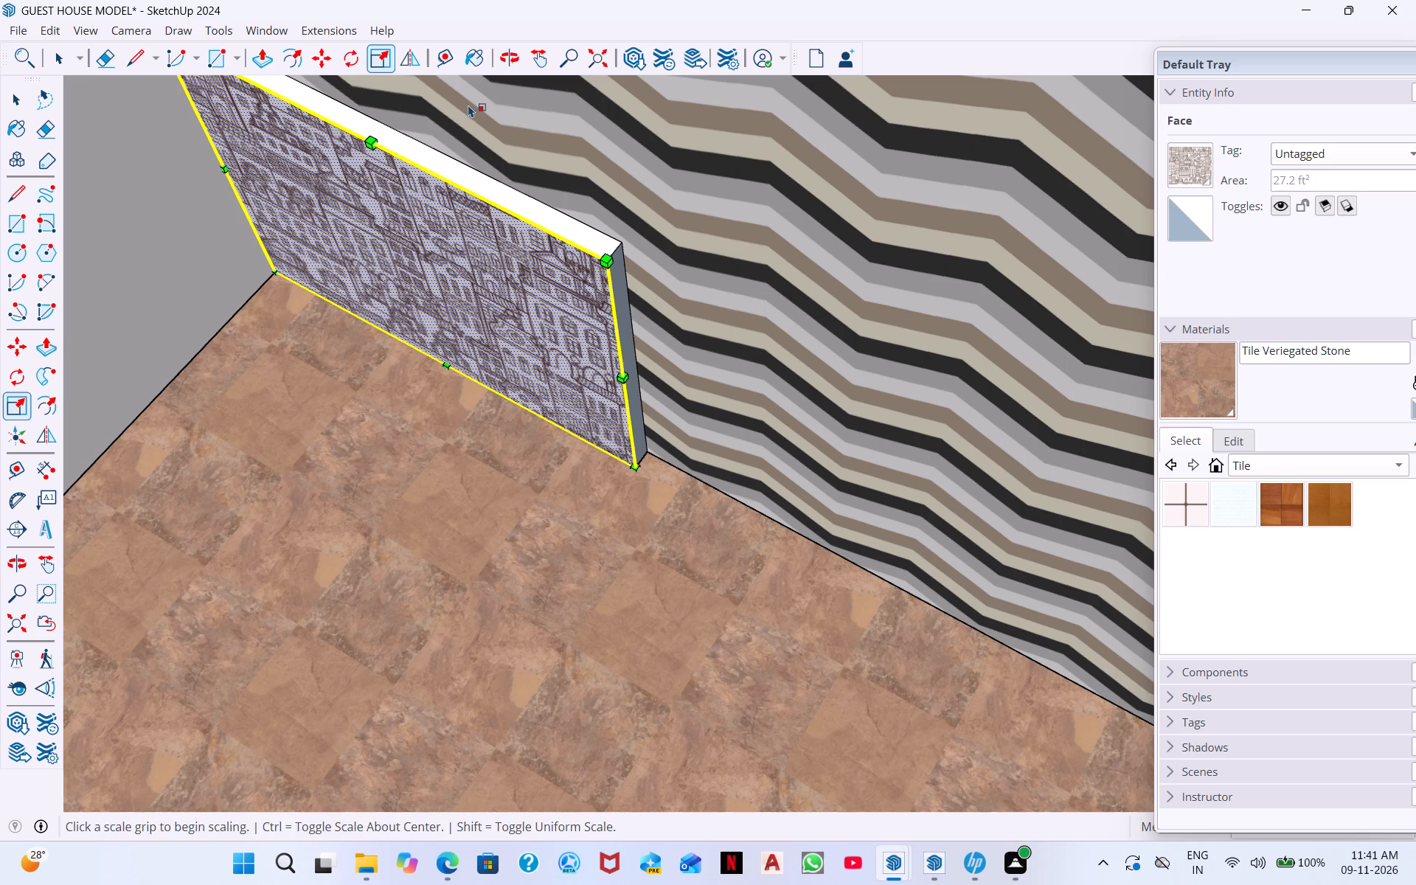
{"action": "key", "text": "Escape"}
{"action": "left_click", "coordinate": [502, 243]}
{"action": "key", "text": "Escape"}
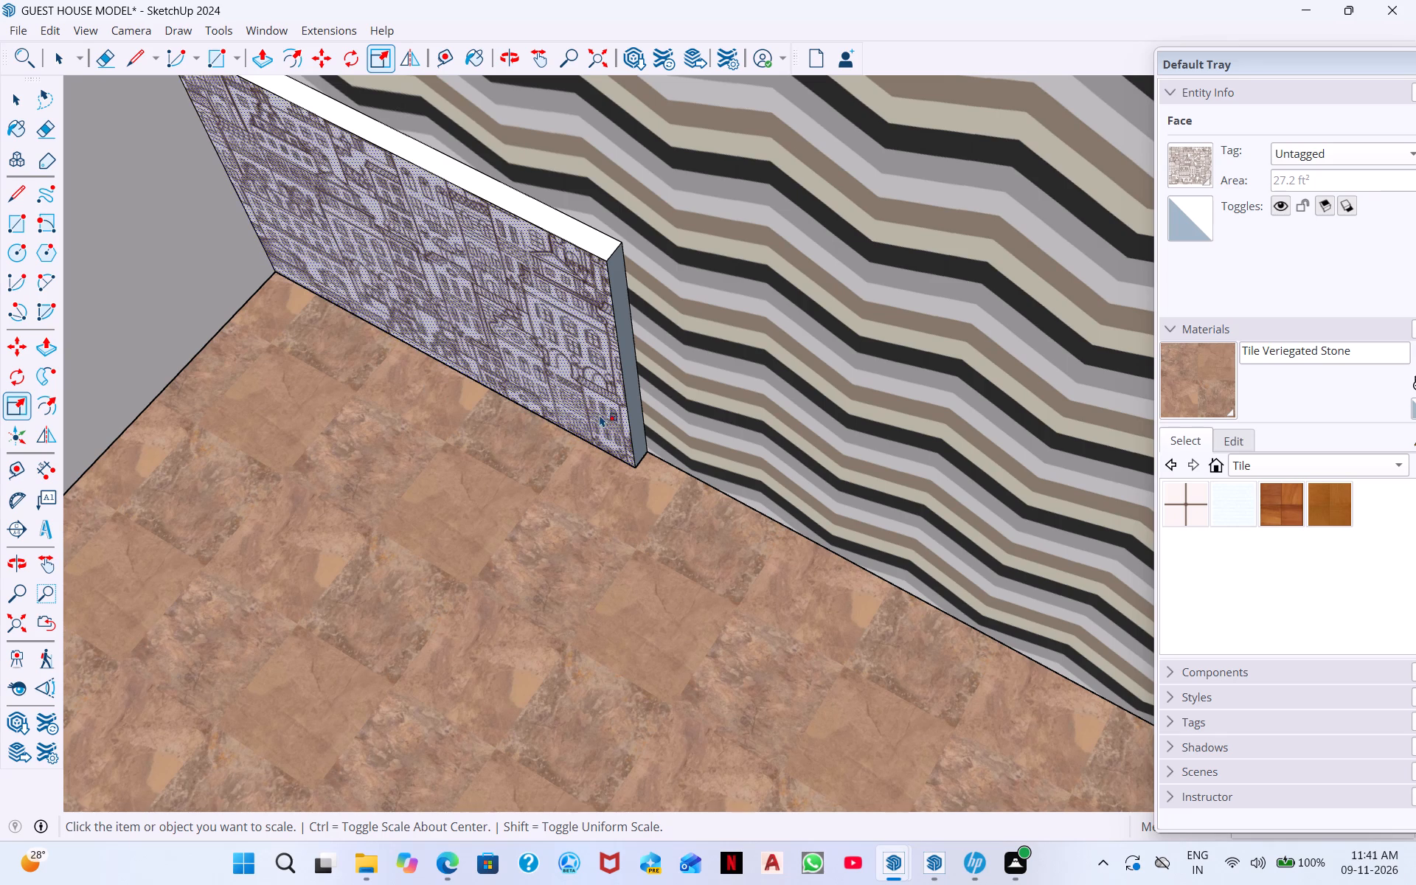
Select the townhouse-pattern panel's front face, top face and bounding edges together and scale it uniformly until it fills the far wall.
{"action": "key", "text": "space"}
{"action": "left_click", "coordinate": [465, 288]}
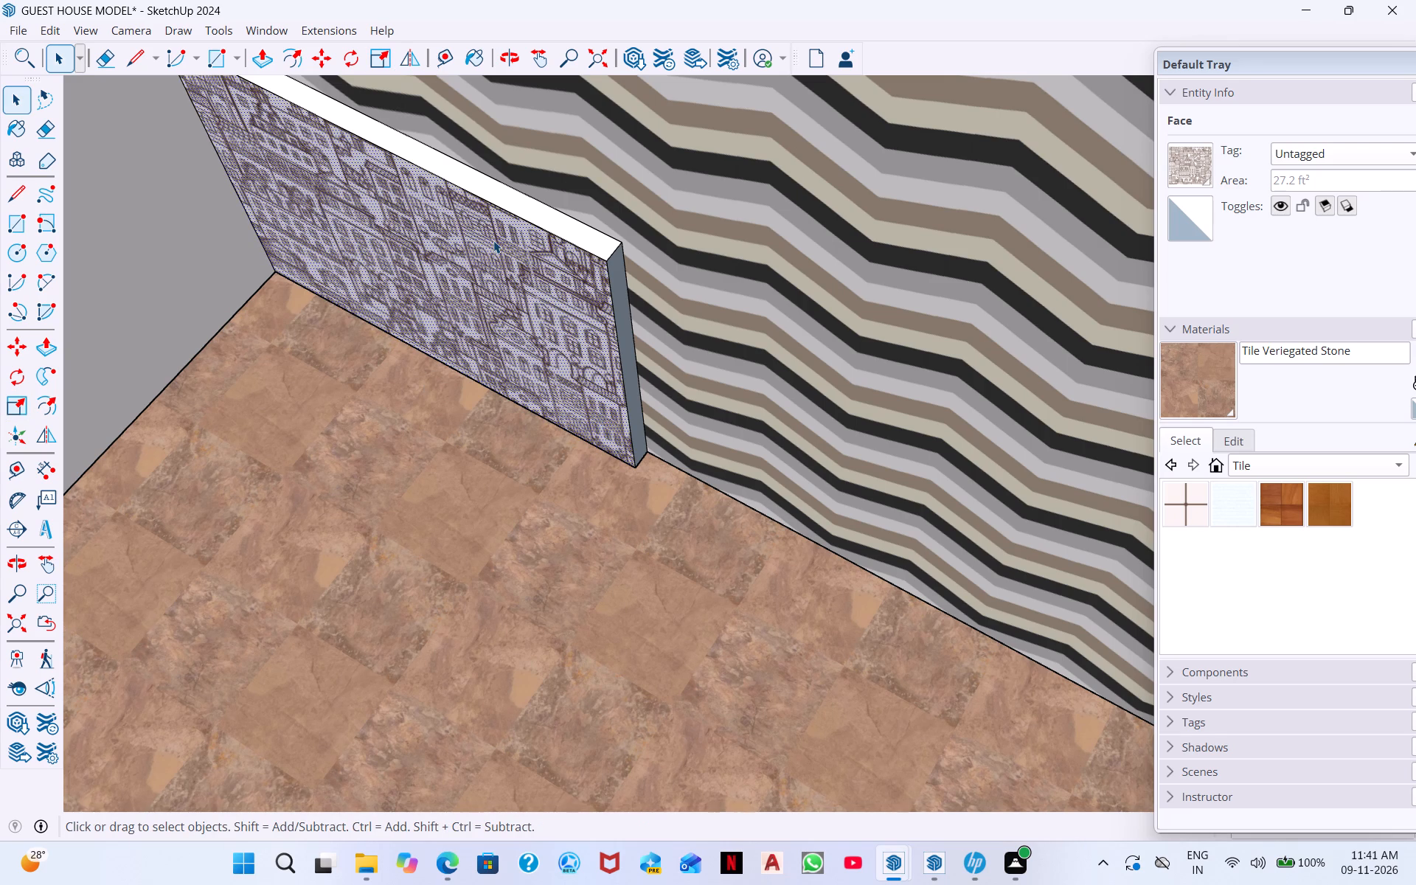
{"action": "key", "text": "space"}
{"action": "left_click", "coordinate": [487, 260]}
{"action": "left_click", "coordinate": [522, 253], "text": "shift"}
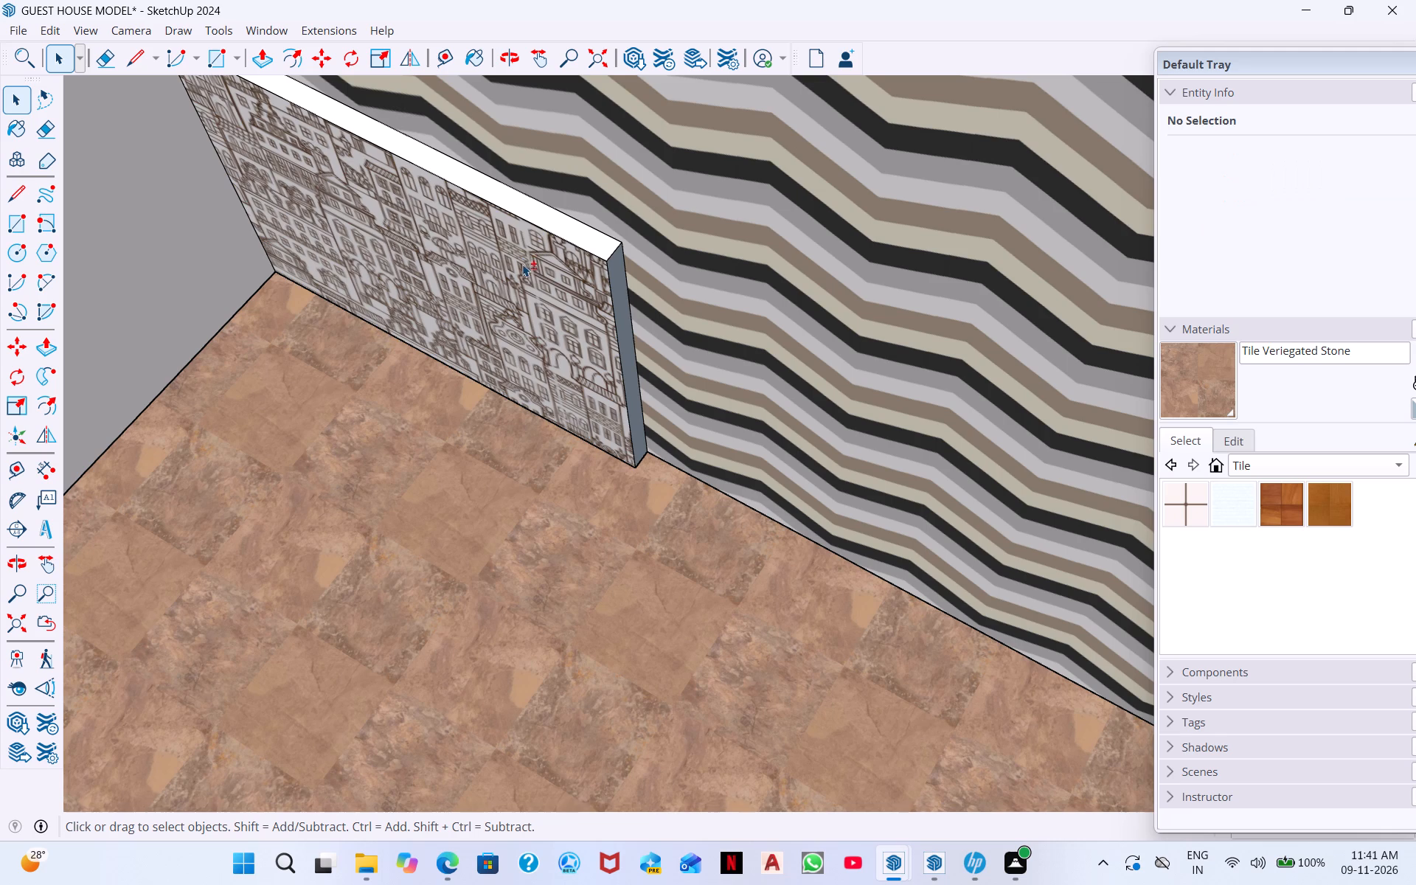
{"action": "left_click", "coordinate": [522, 265], "text": "shift"}
{"action": "left_click", "coordinate": [547, 226], "text": "shift"}
{"action": "left_click", "coordinate": [565, 236], "text": "shift"}
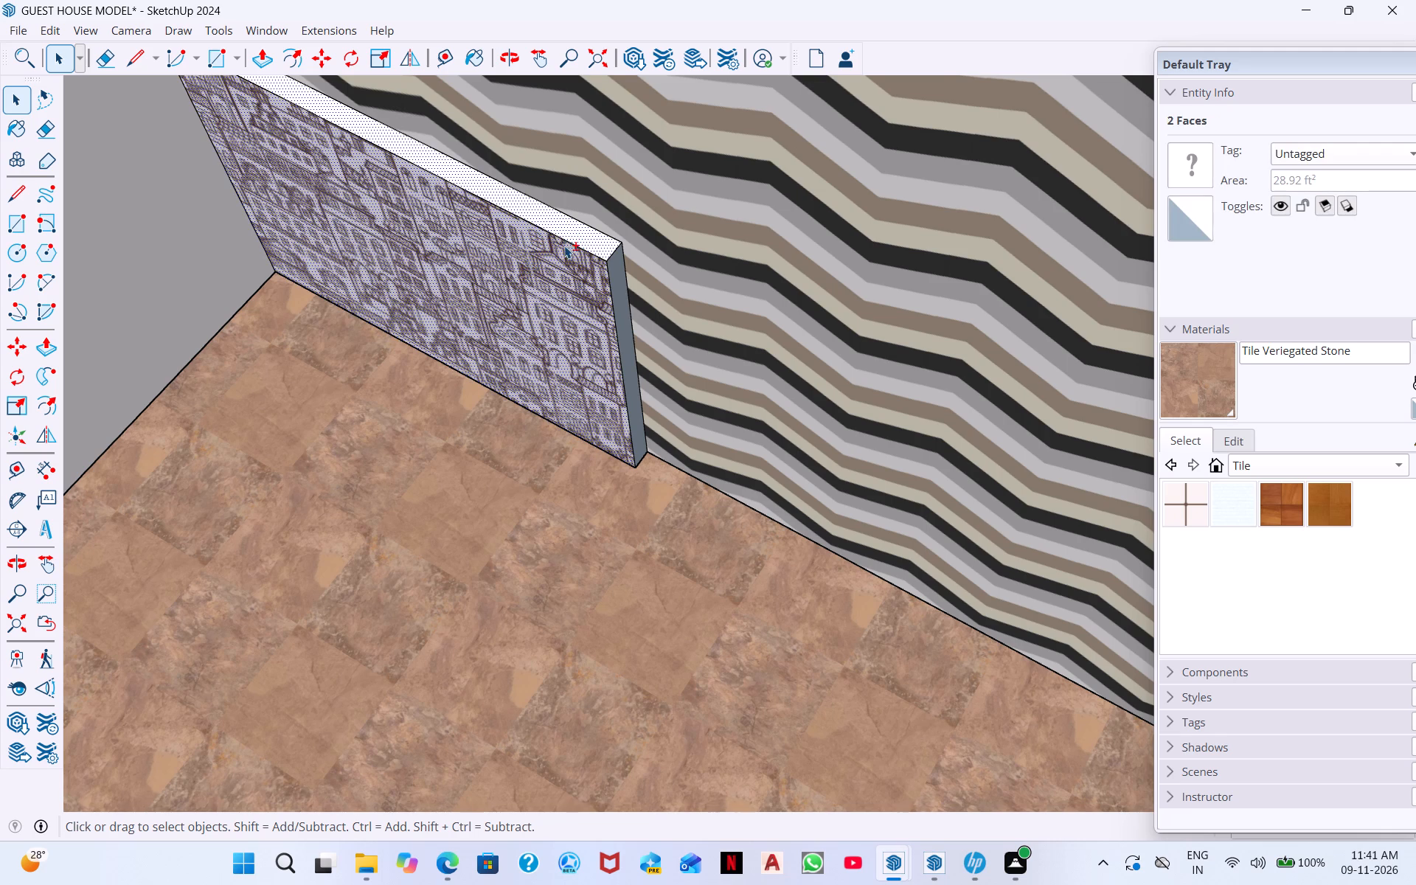
{"action": "left_click", "coordinate": [583, 224], "text": "shift"}
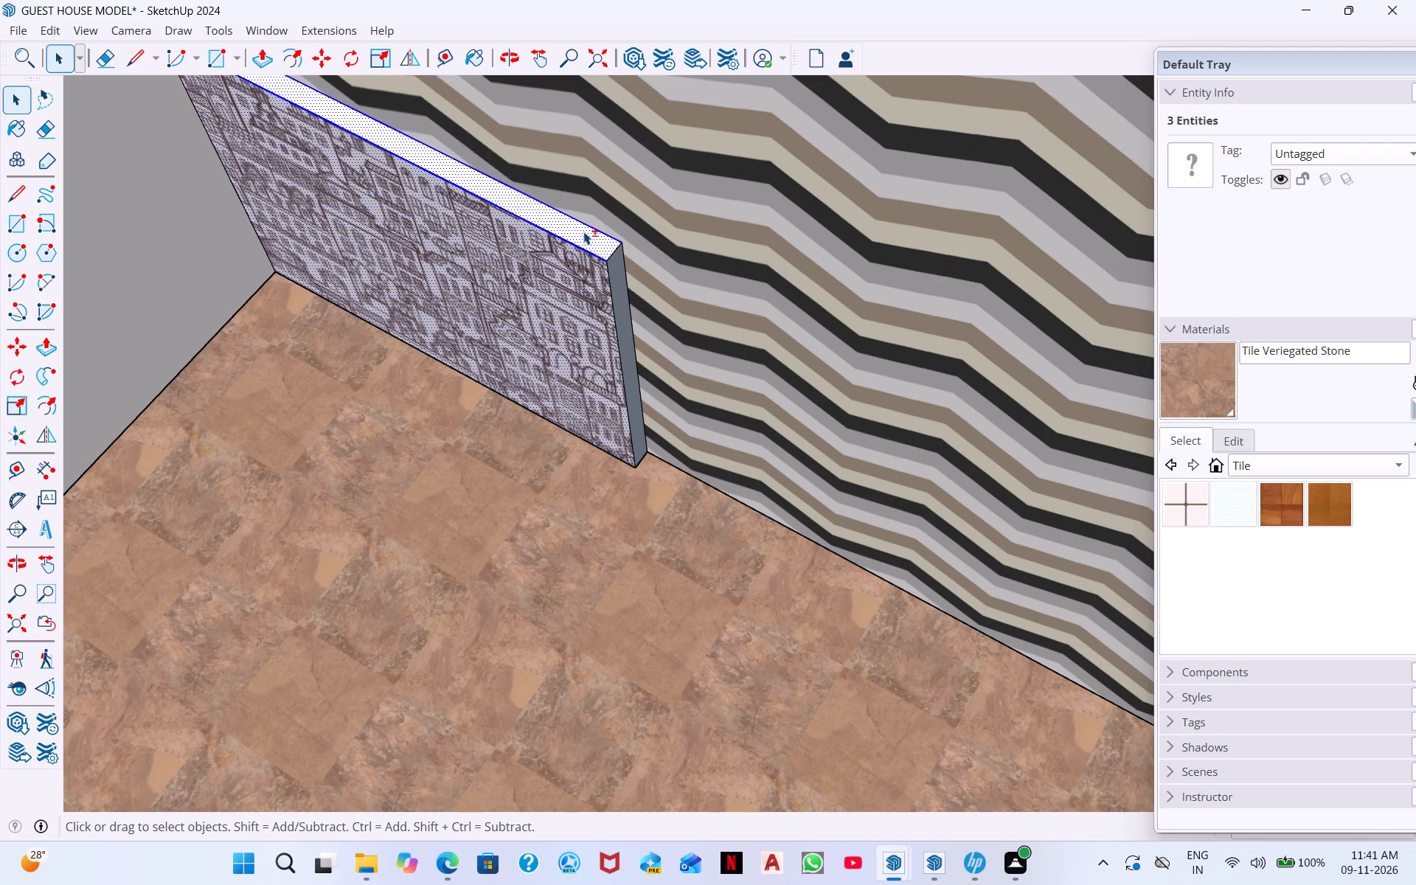
{"action": "left_click", "coordinate": [614, 249], "text": "shift"}
{"action": "left_click", "coordinate": [611, 282], "text": "shift"}
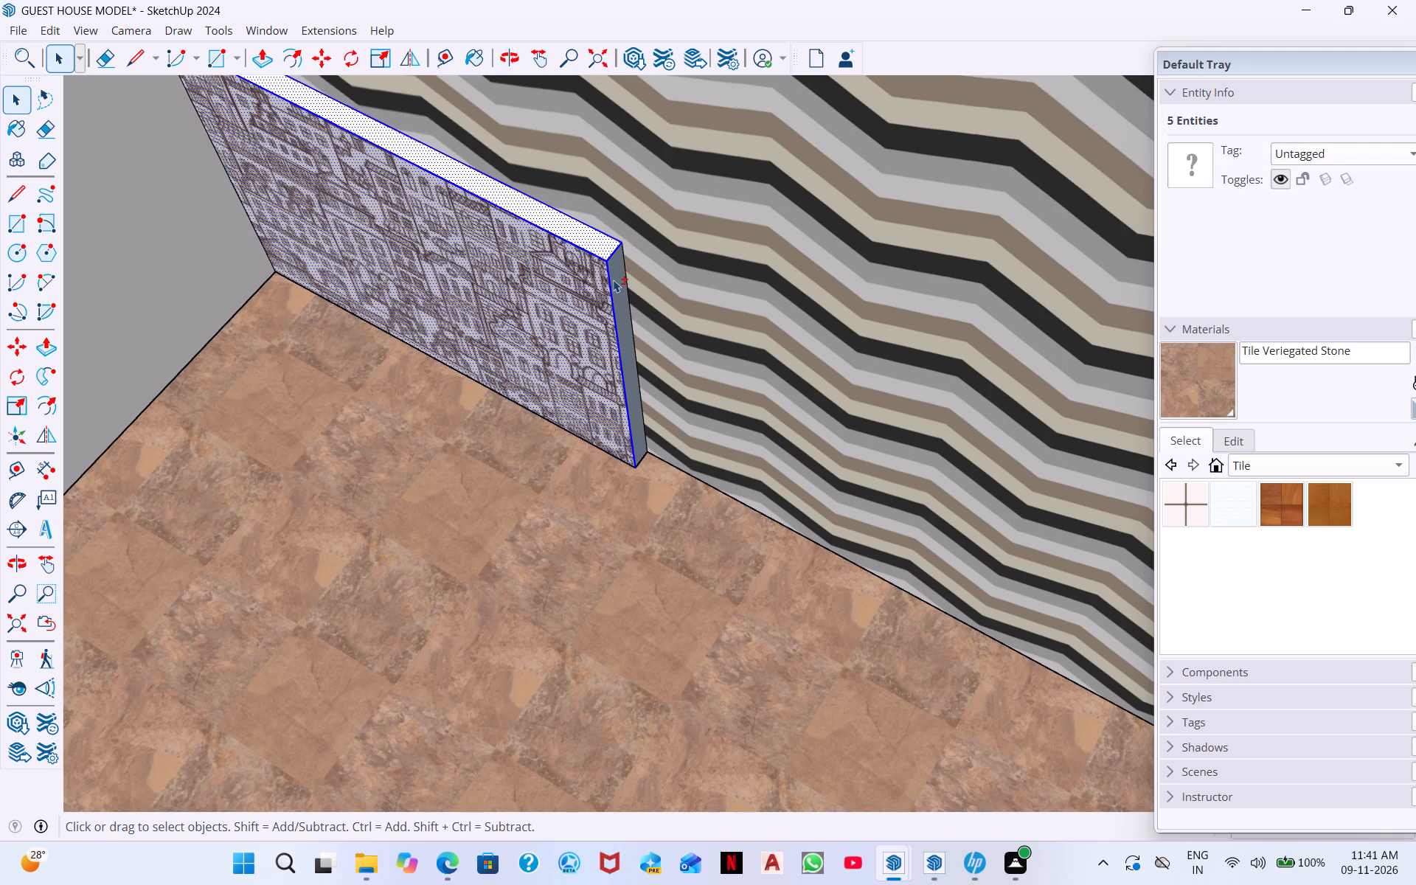
{"action": "left_click", "coordinate": [625, 274], "text": "shift"}
{"action": "middle_click_drag", "start_coordinate": [591, 369], "coordinate": [507, 403], "text": "shift"}
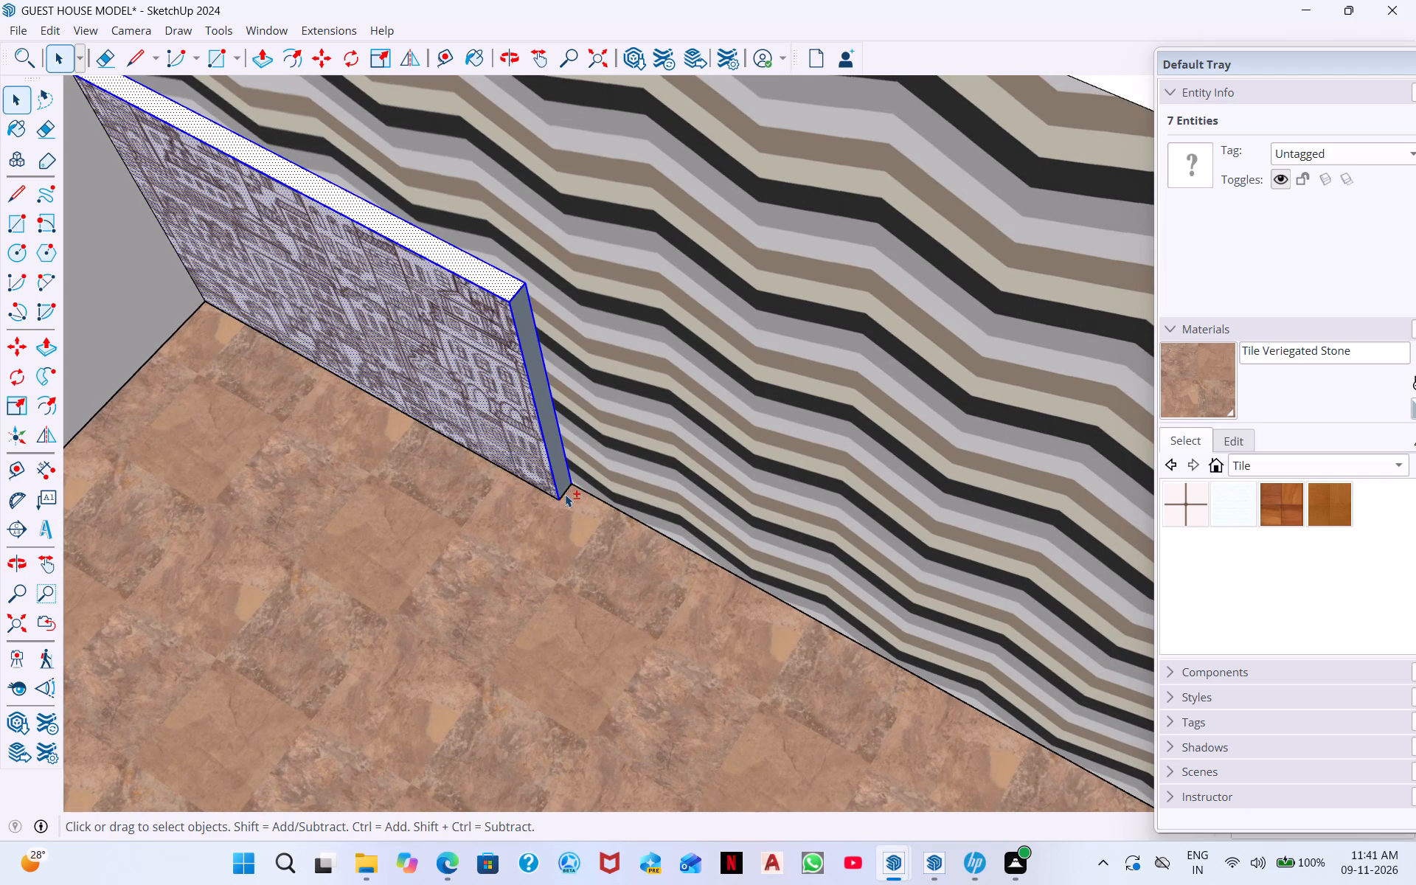
{"action": "left_click", "coordinate": [560, 493], "text": "shift"}
{"action": "left_click", "coordinate": [566, 491], "text": "shift"}
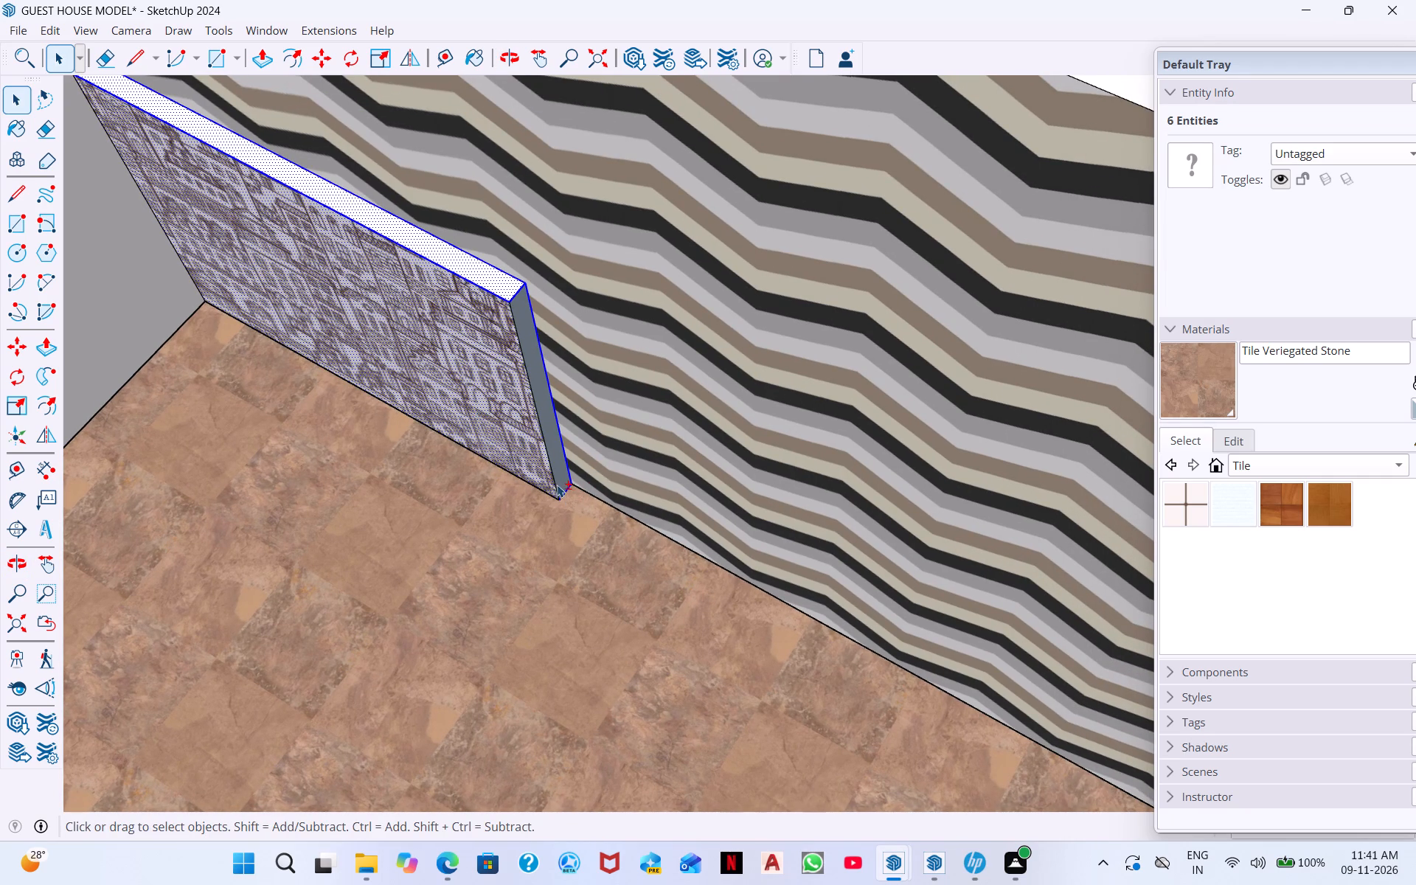
{"action": "left_click", "coordinate": [555, 477], "text": "shift"}
{"action": "left_click", "coordinate": [524, 481], "text": "shift"}
{"action": "left_click", "coordinate": [180, 264], "text": "shift"}
{"action": "left_click", "coordinate": [168, 262], "text": "shift"}
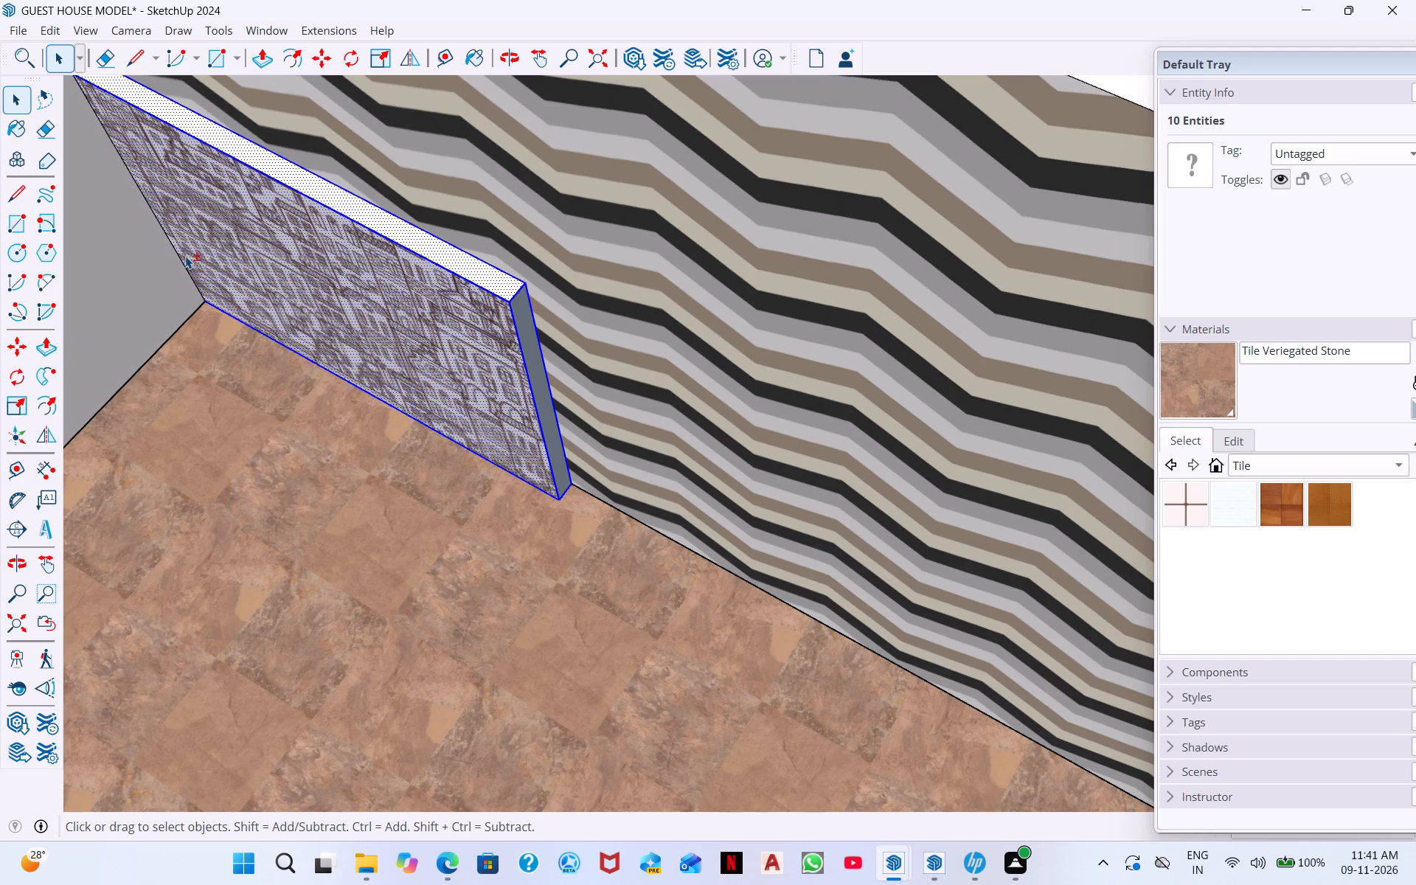
{"action": "left_click", "coordinate": [181, 260], "text": "shift"}
{"action": "scroll", "coordinate": [144, 156], "scroll_direction": "up", "scroll_amount": 3, "text": "shift"}
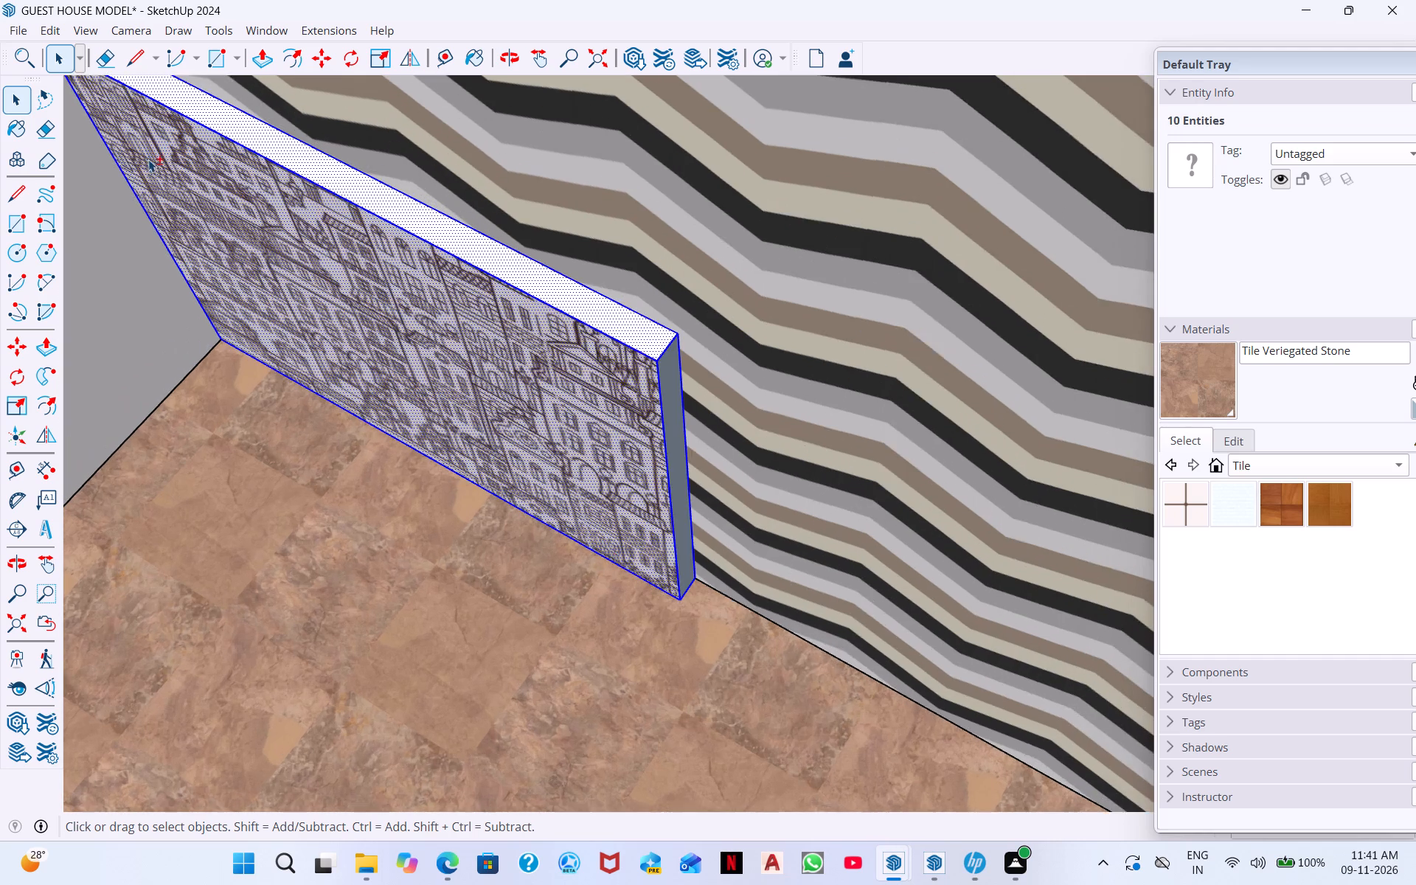
{"action": "middle_click_drag", "start_coordinate": [169, 199], "coordinate": [197, 239], "text": "shift"}
{"action": "scroll", "coordinate": [195, 235], "scroll_direction": "down", "scroll_amount": 7, "text": "shift"}
{"action": "scroll", "coordinate": [106, 173], "scroll_direction": "up", "scroll_amount": 9, "text": "shift"}
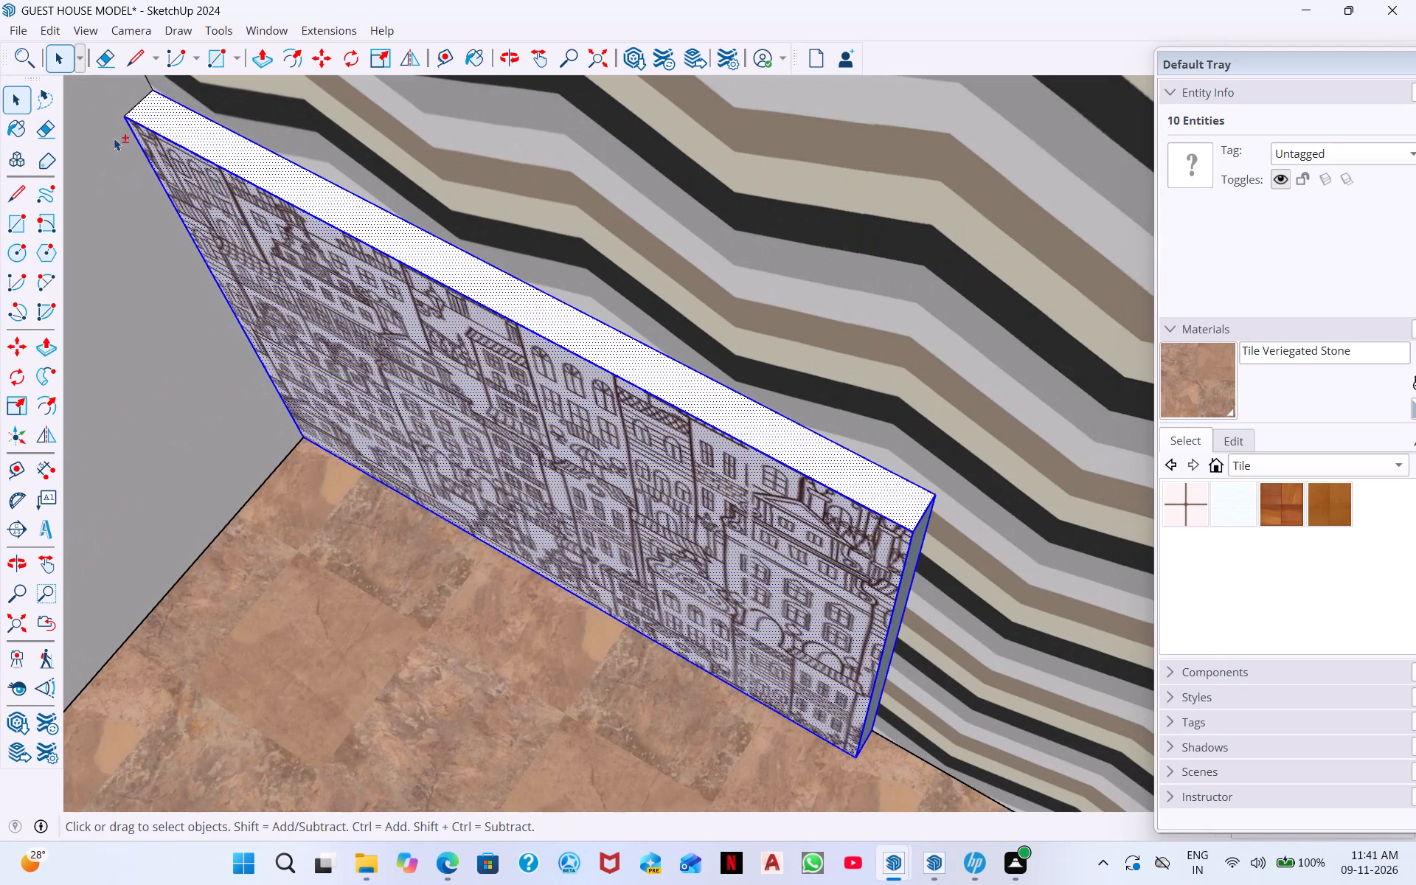
{"action": "left_click", "coordinate": [143, 98], "text": "shift"}
{"action": "scroll", "coordinate": [232, 216], "scroll_direction": "down", "scroll_amount": 3, "text": "shift"}
{"action": "scroll", "coordinate": [565, 298], "scroll_direction": "down", "scroll_amount": 4}
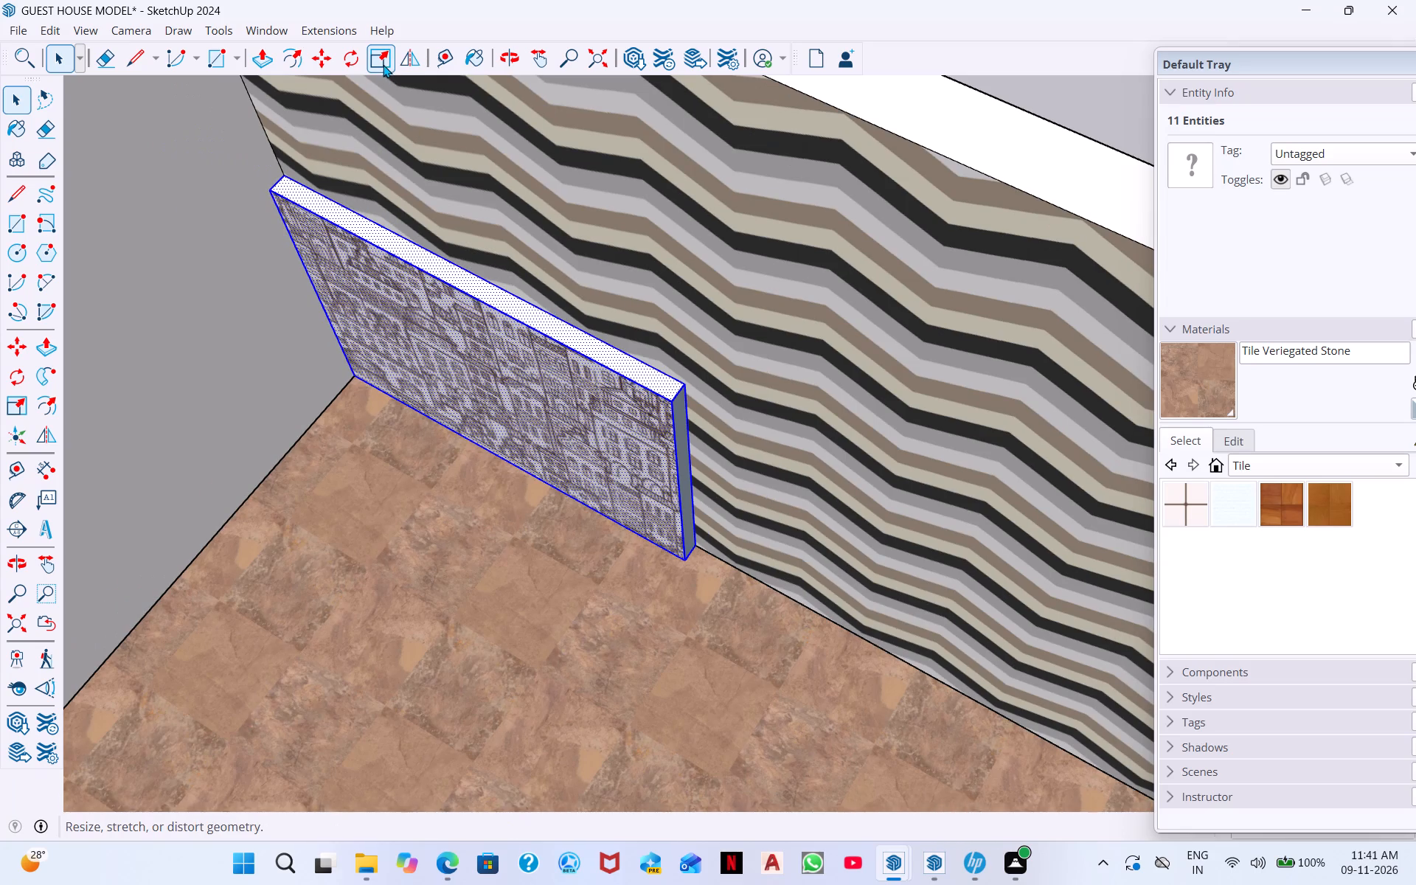
{"action": "left_click", "coordinate": [383, 63]}
{"action": "scroll", "coordinate": [686, 378], "scroll_direction": "up", "scroll_amount": 5}
{"action": "scroll", "coordinate": [659, 417], "scroll_direction": "down", "scroll_amount": 5}
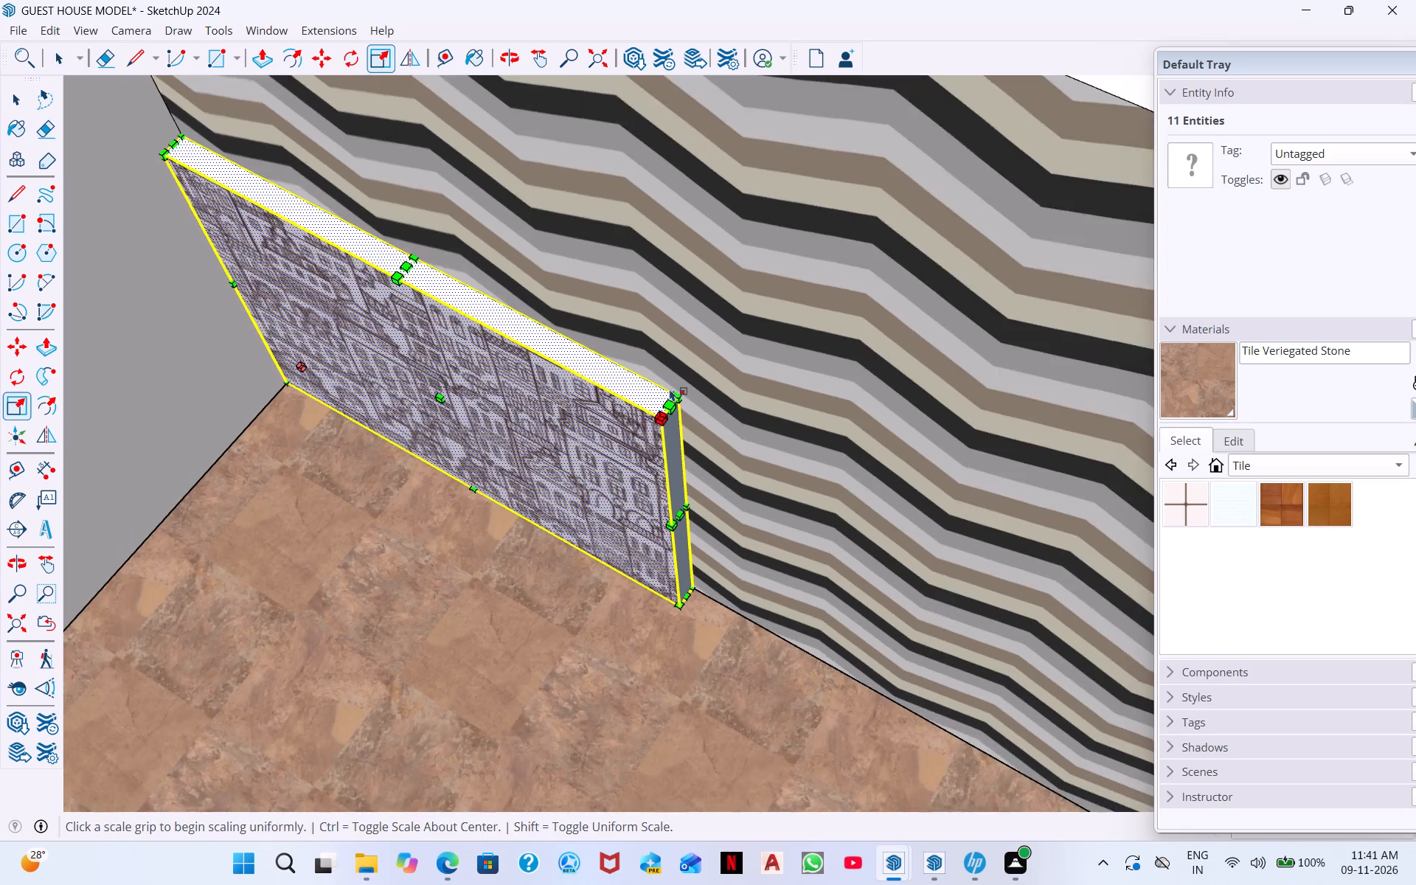
{"action": "scroll", "coordinate": [670, 389], "scroll_direction": "down", "scroll_amount": 9}
{"action": "scroll", "coordinate": [752, 330], "scroll_direction": "up", "scroll_amount": 3}
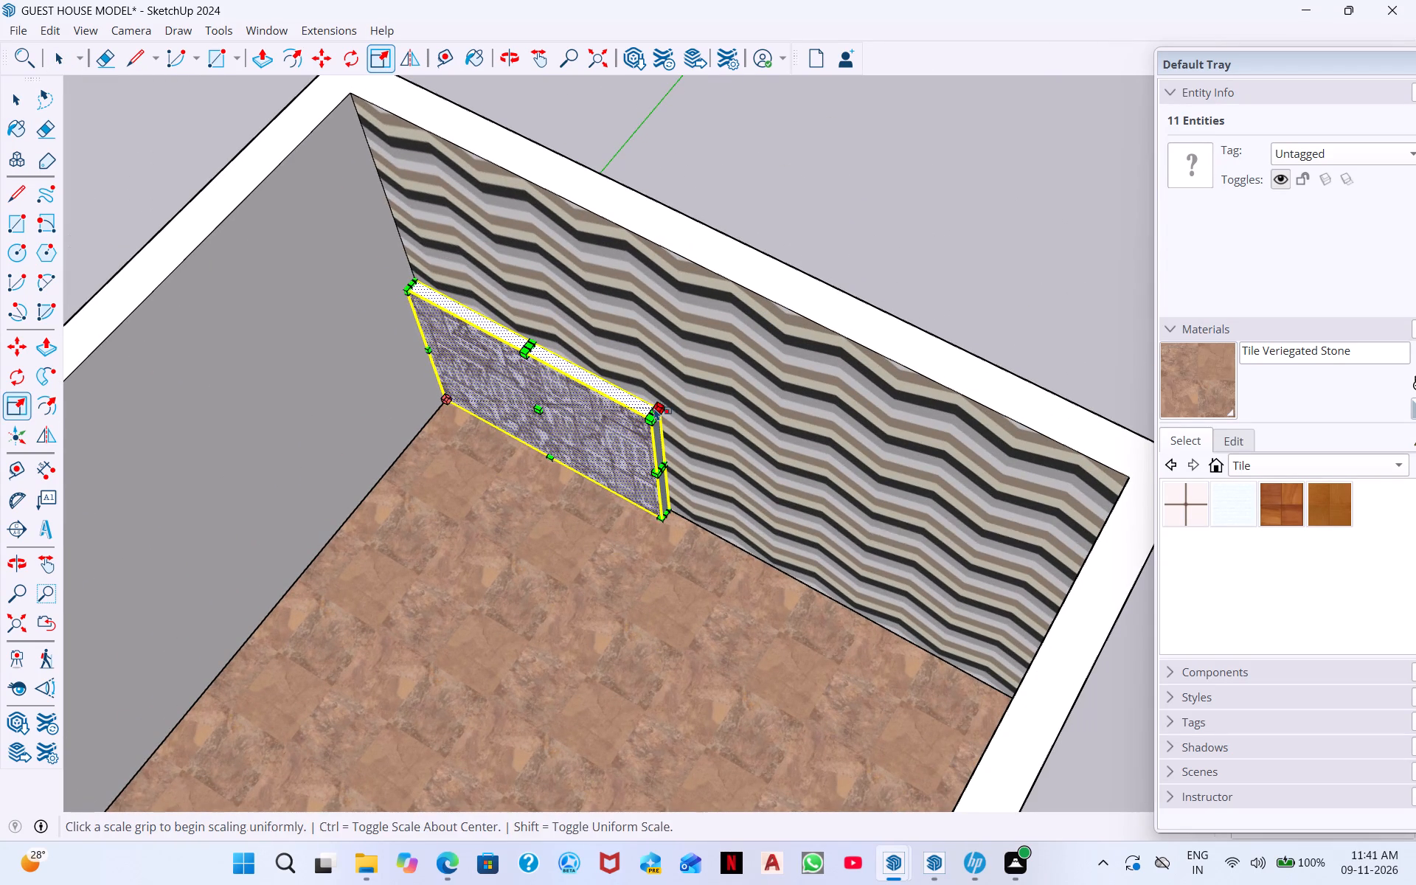
{"action": "left_click", "coordinate": [654, 408]}
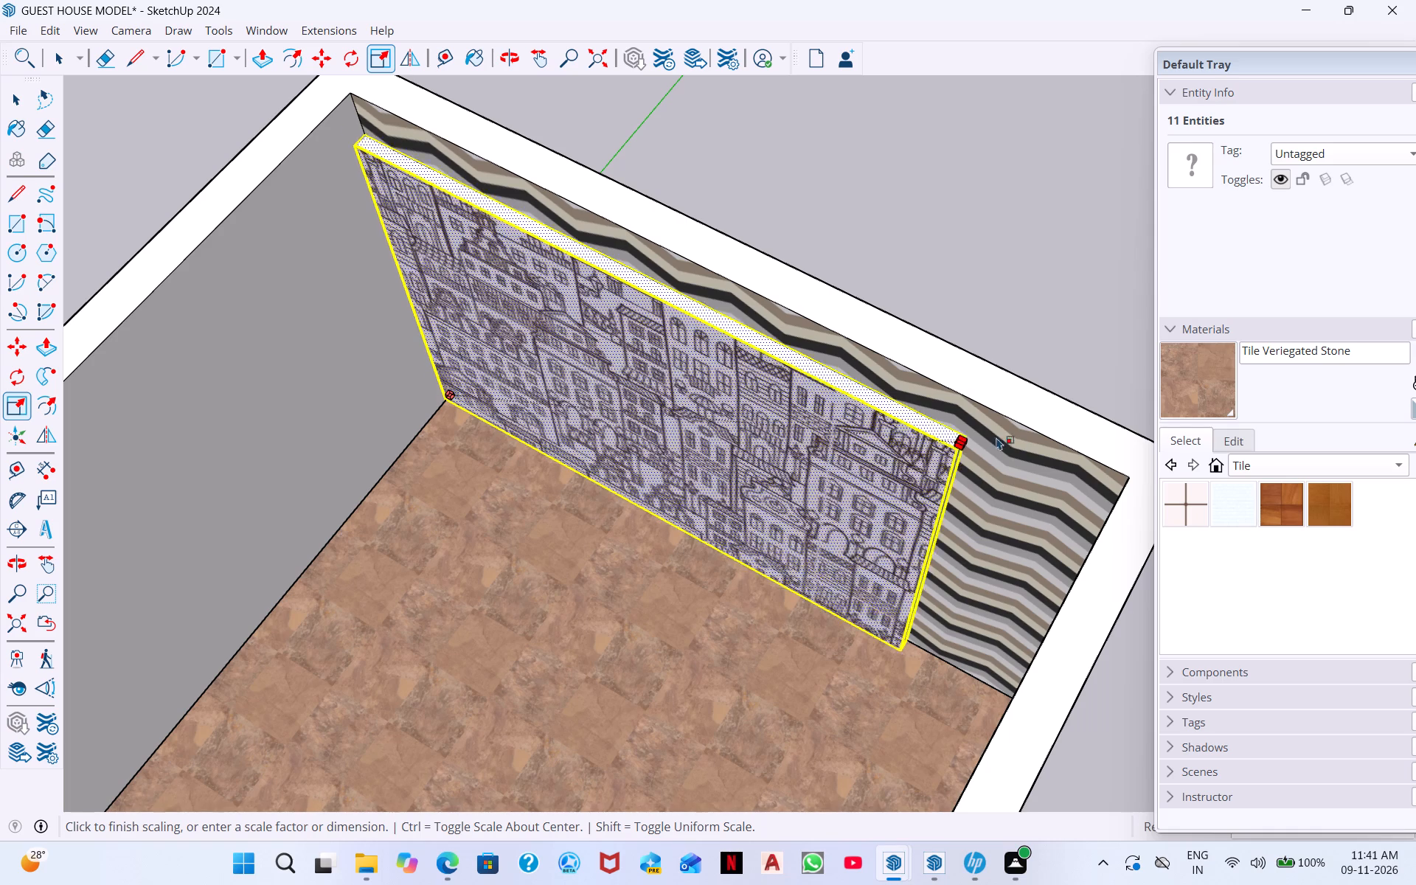
{"action": "left_click", "coordinate": [1126, 484]}
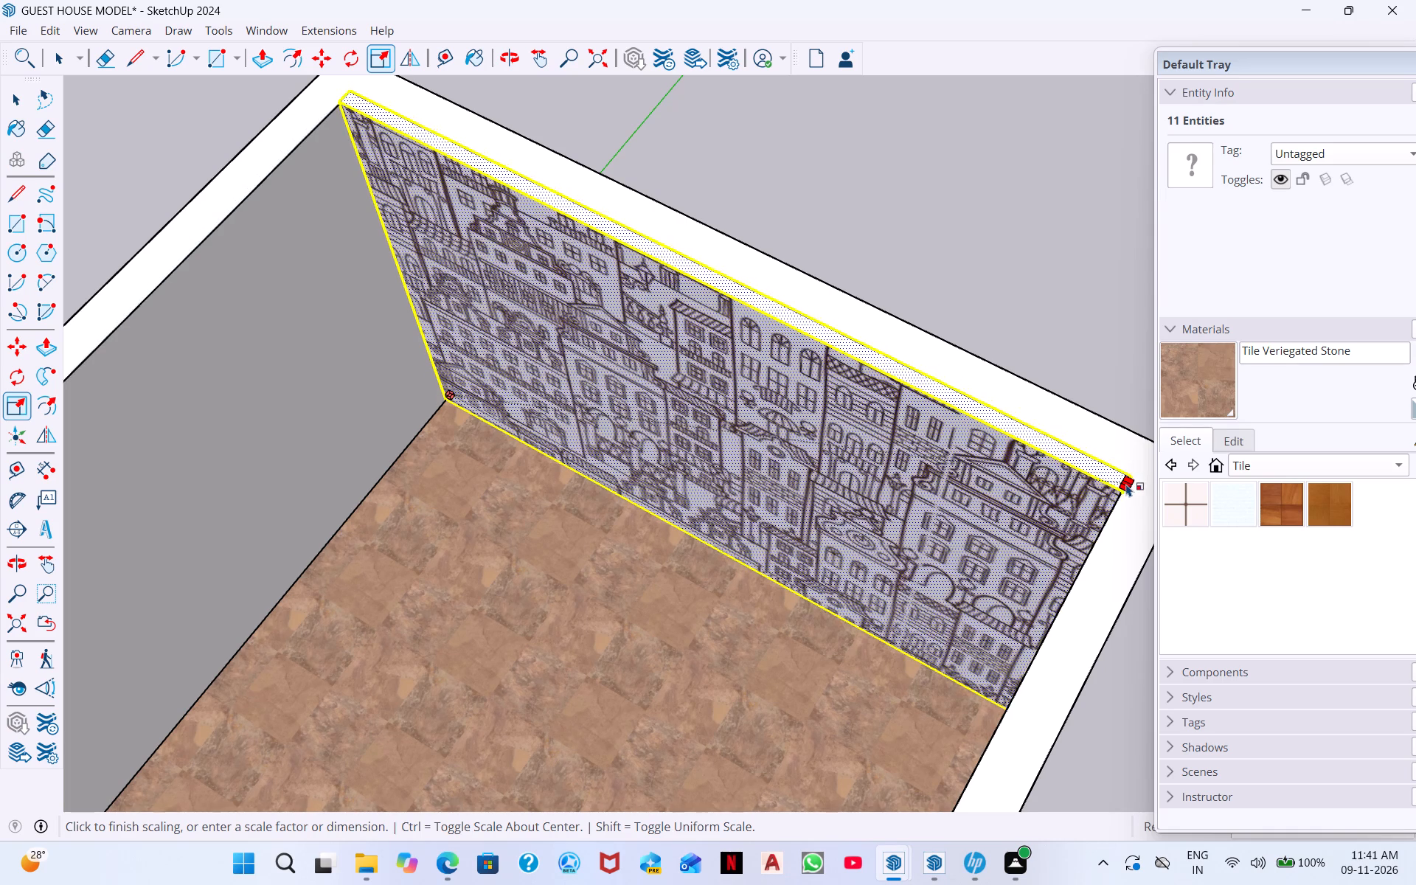
Examine the enlarged townhouse-pattern panel on the far wall from several angles and clear the selection.
{"action": "middle_click_drag", "start_coordinate": [692, 502], "coordinate": [739, 347]}
{"action": "scroll", "coordinate": [742, 349], "scroll_direction": "down", "scroll_amount": 1}
{"action": "middle_click_drag", "start_coordinate": [763, 461], "coordinate": [826, 312]}
{"action": "middle_click_drag", "start_coordinate": [761, 402], "coordinate": [932, 412]}
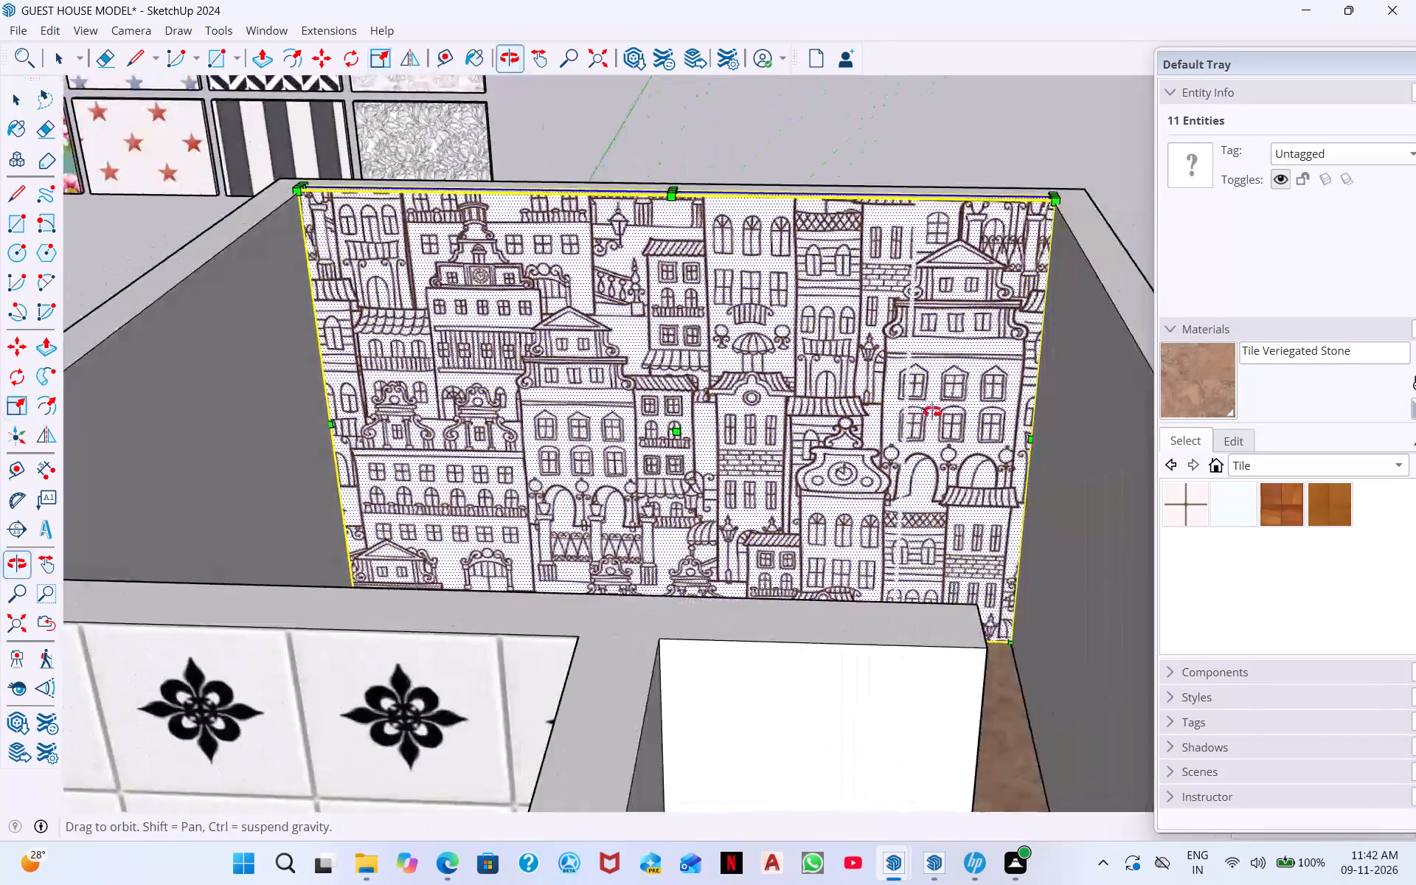
{"action": "middle_click_drag", "start_coordinate": [932, 412], "coordinate": [965, 413]}
{"action": "middle_click_drag", "start_coordinate": [942, 465], "coordinate": [938, 552]}
{"action": "middle_click_drag", "start_coordinate": [932, 428], "coordinate": [656, 619]}
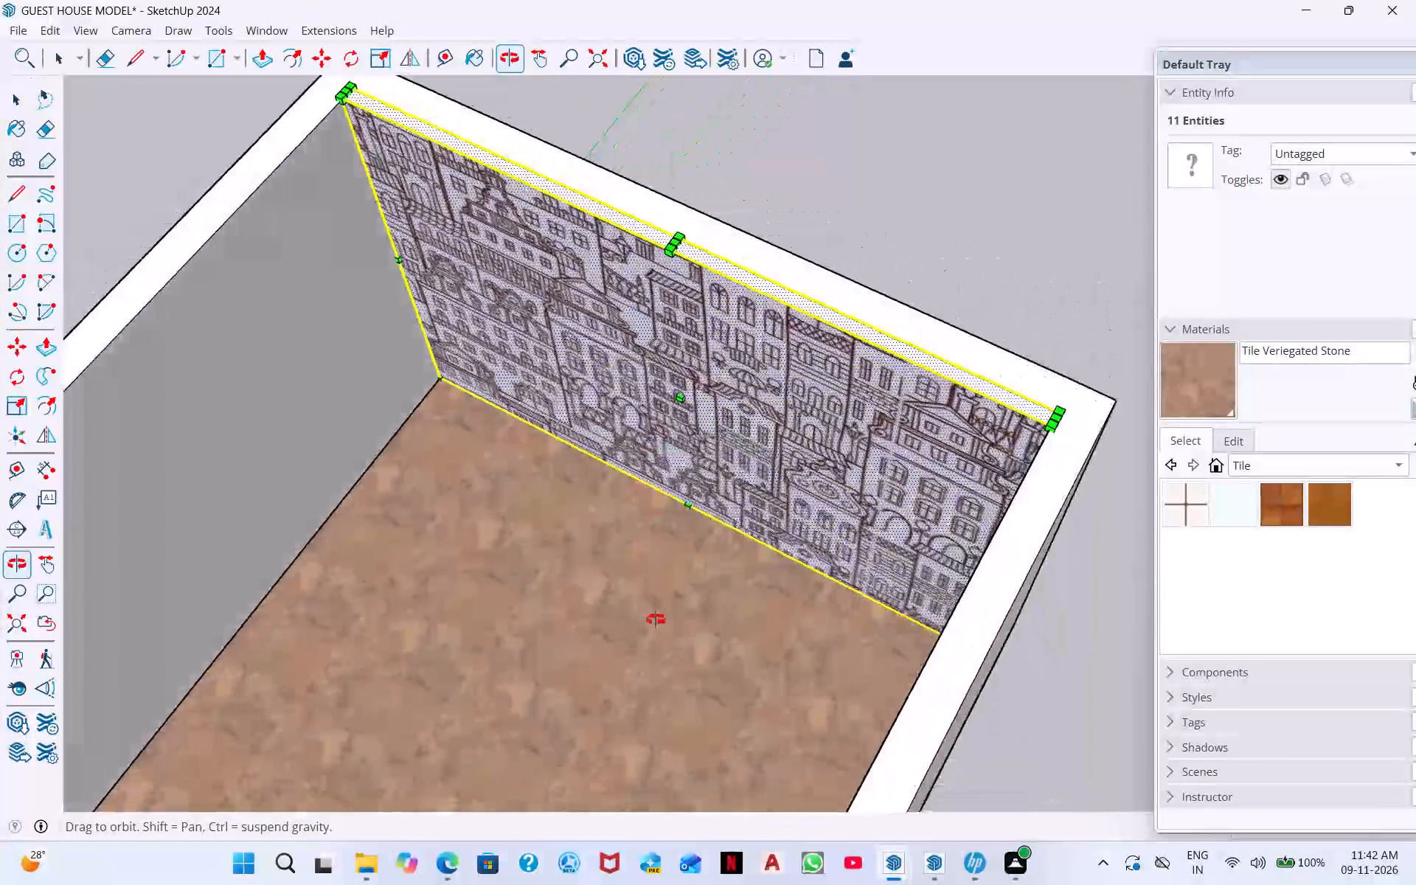
{"action": "middle_click_drag", "start_coordinate": [656, 619], "coordinate": [755, 358]}
{"action": "middle_click_drag", "start_coordinate": [848, 491], "coordinate": [829, 386]}
{"action": "scroll", "coordinate": [740, 482], "scroll_direction": "down", "scroll_amount": 6}
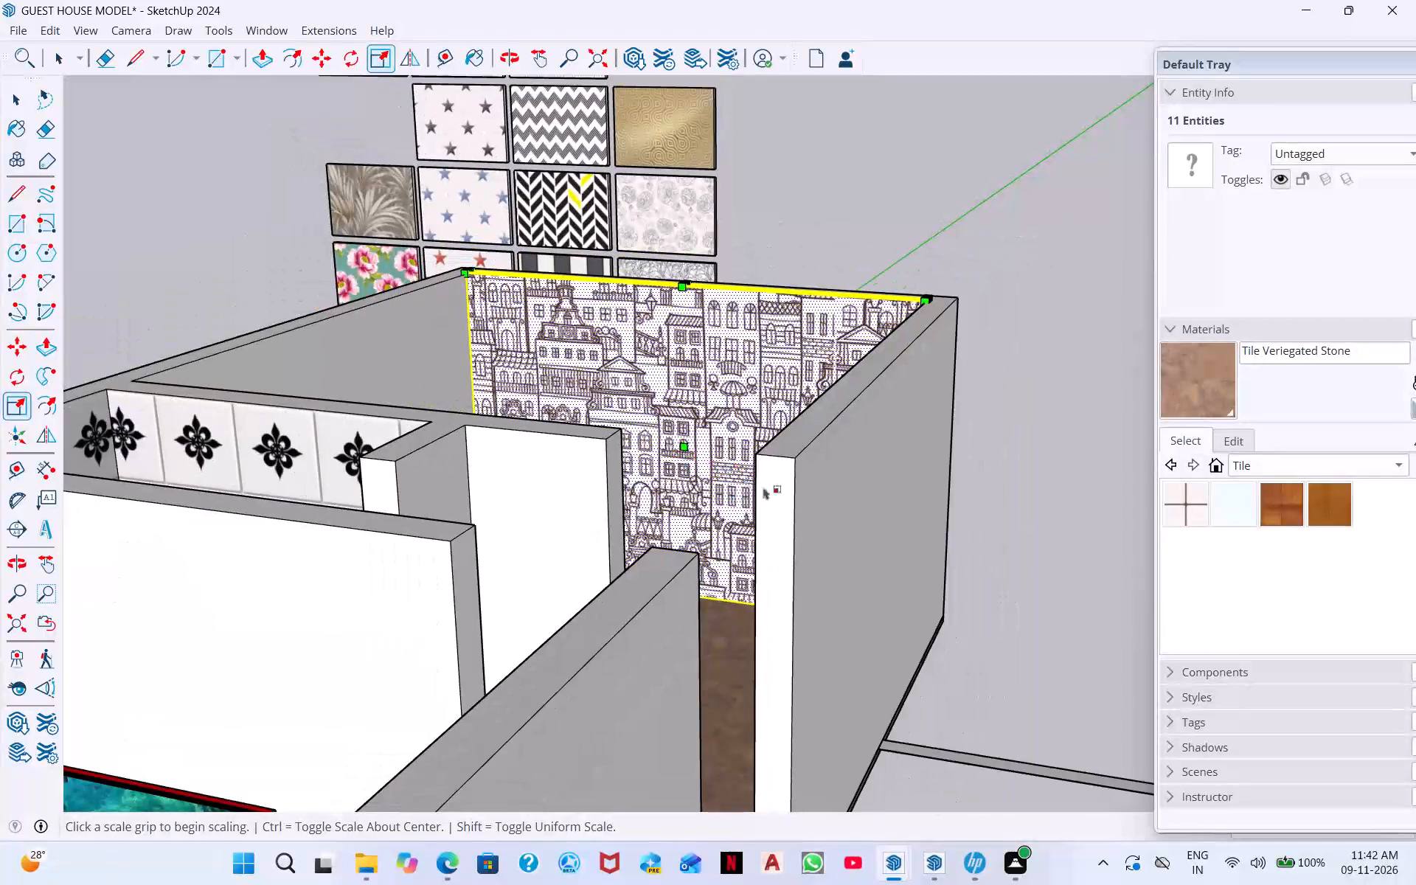
{"action": "scroll", "coordinate": [749, 519], "scroll_direction": "down", "scroll_amount": 7}
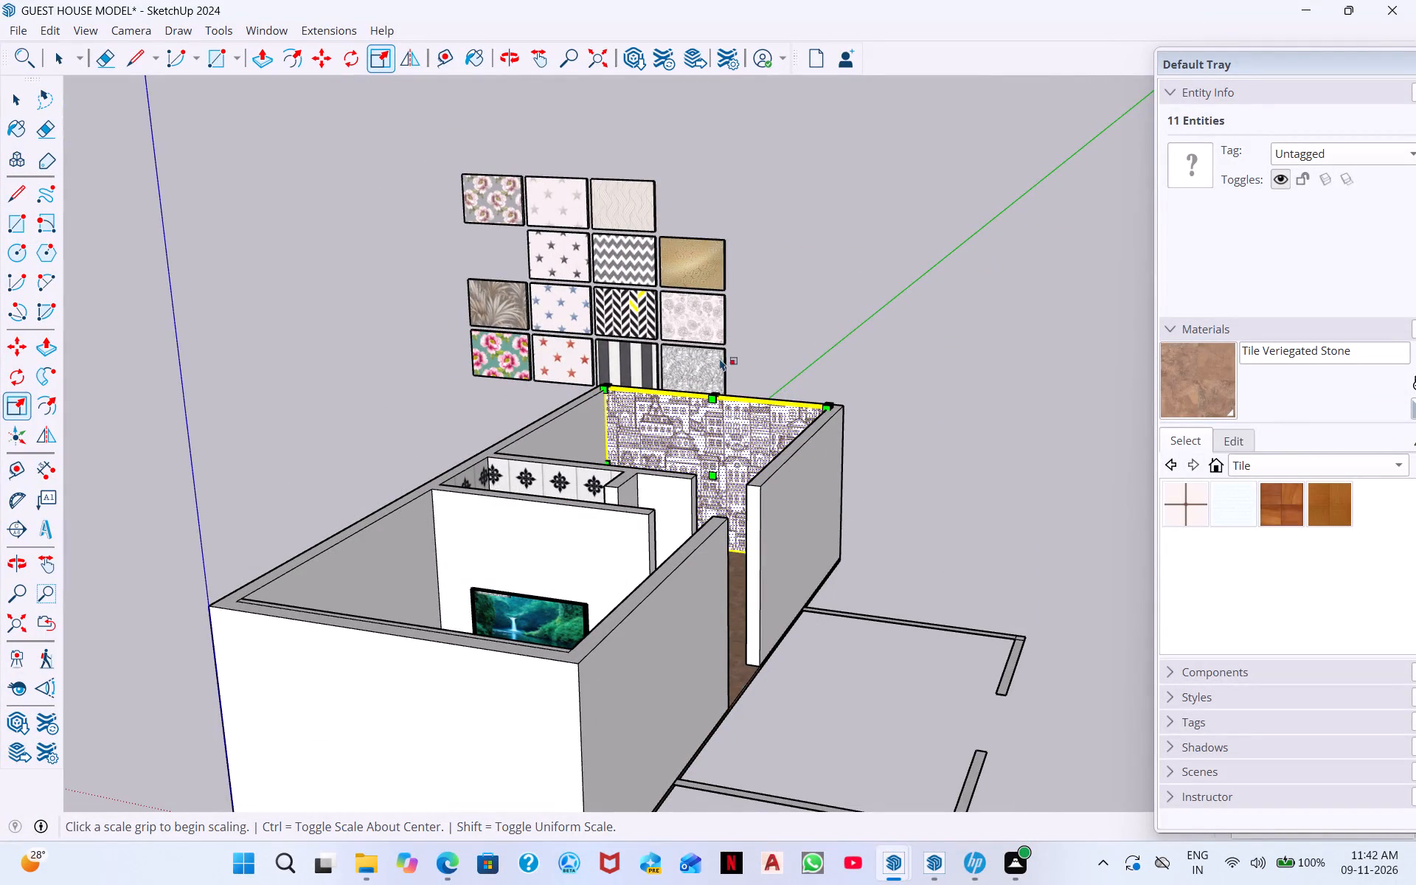
{"action": "left_click", "coordinate": [797, 338]}
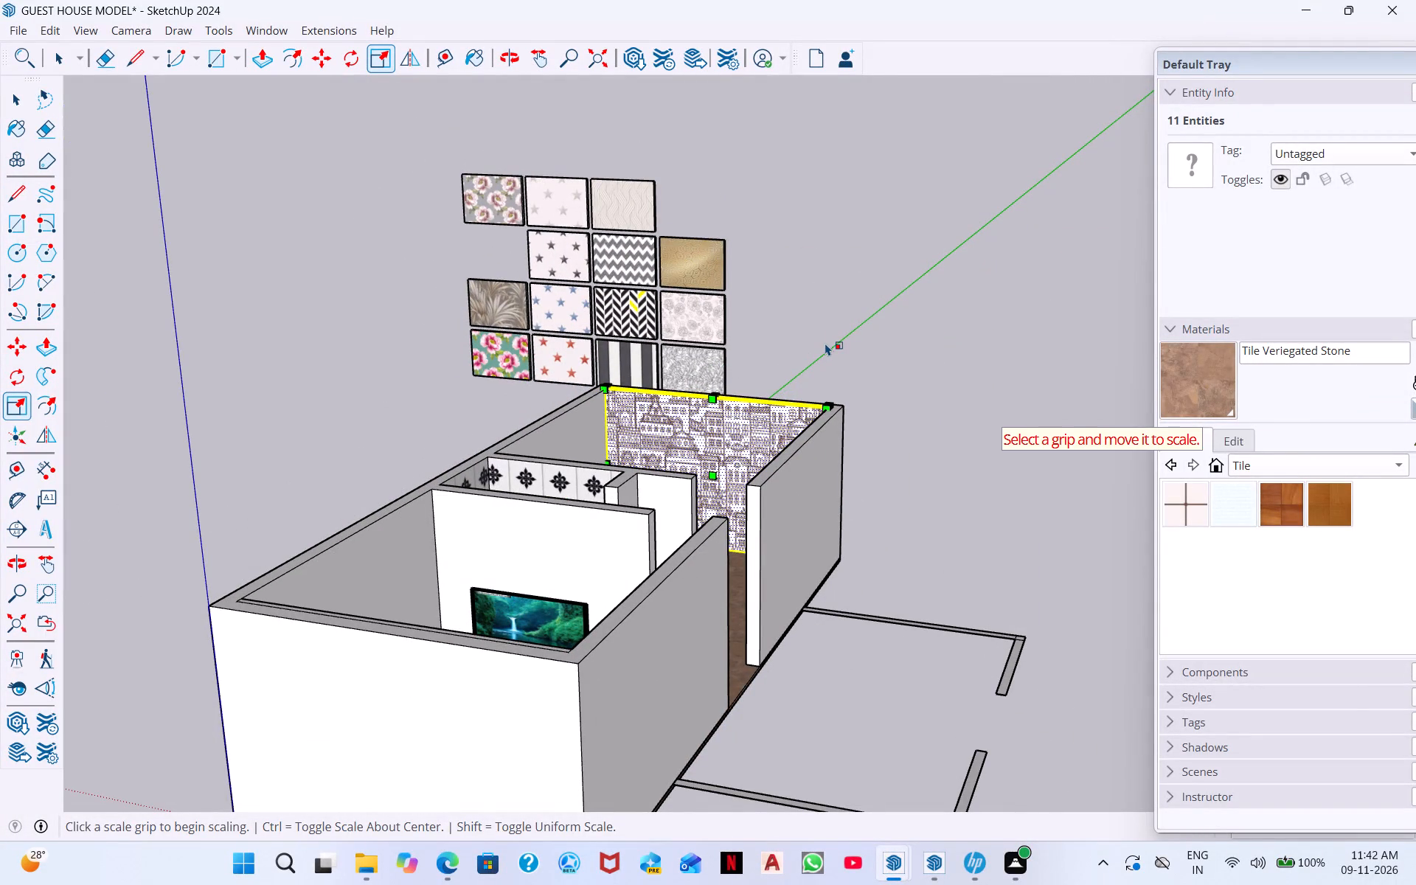
{"action": "key", "text": "space"}
{"action": "left_click", "coordinate": [867, 285]}
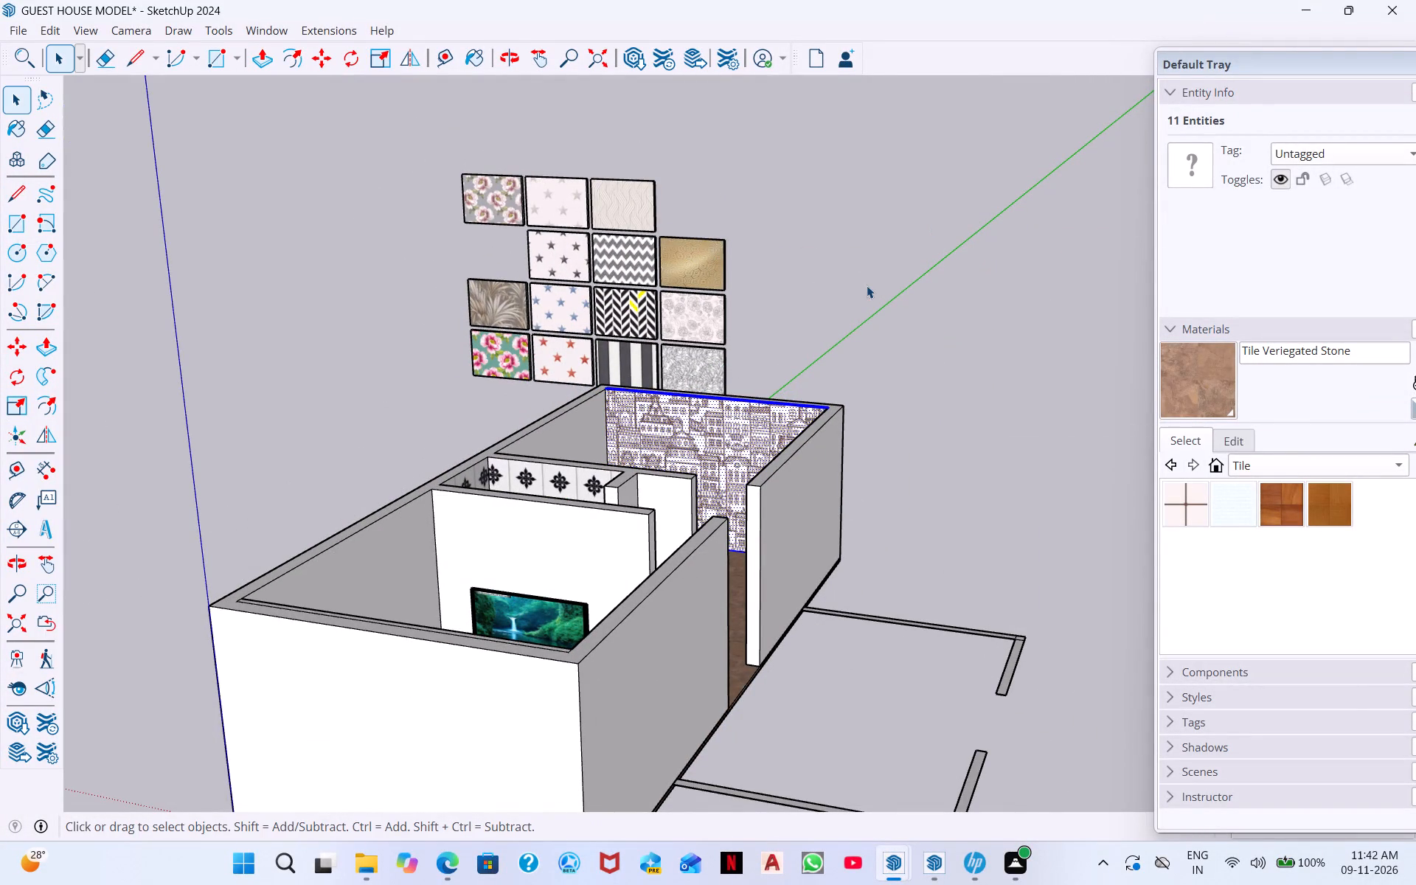
Examine the whole guest house and the separate wallpaper sample panels from both sides.
{"action": "middle_click_drag", "start_coordinate": [841, 304], "coordinate": [528, 518]}
{"action": "middle_click_drag", "start_coordinate": [754, 459], "coordinate": [441, 548]}
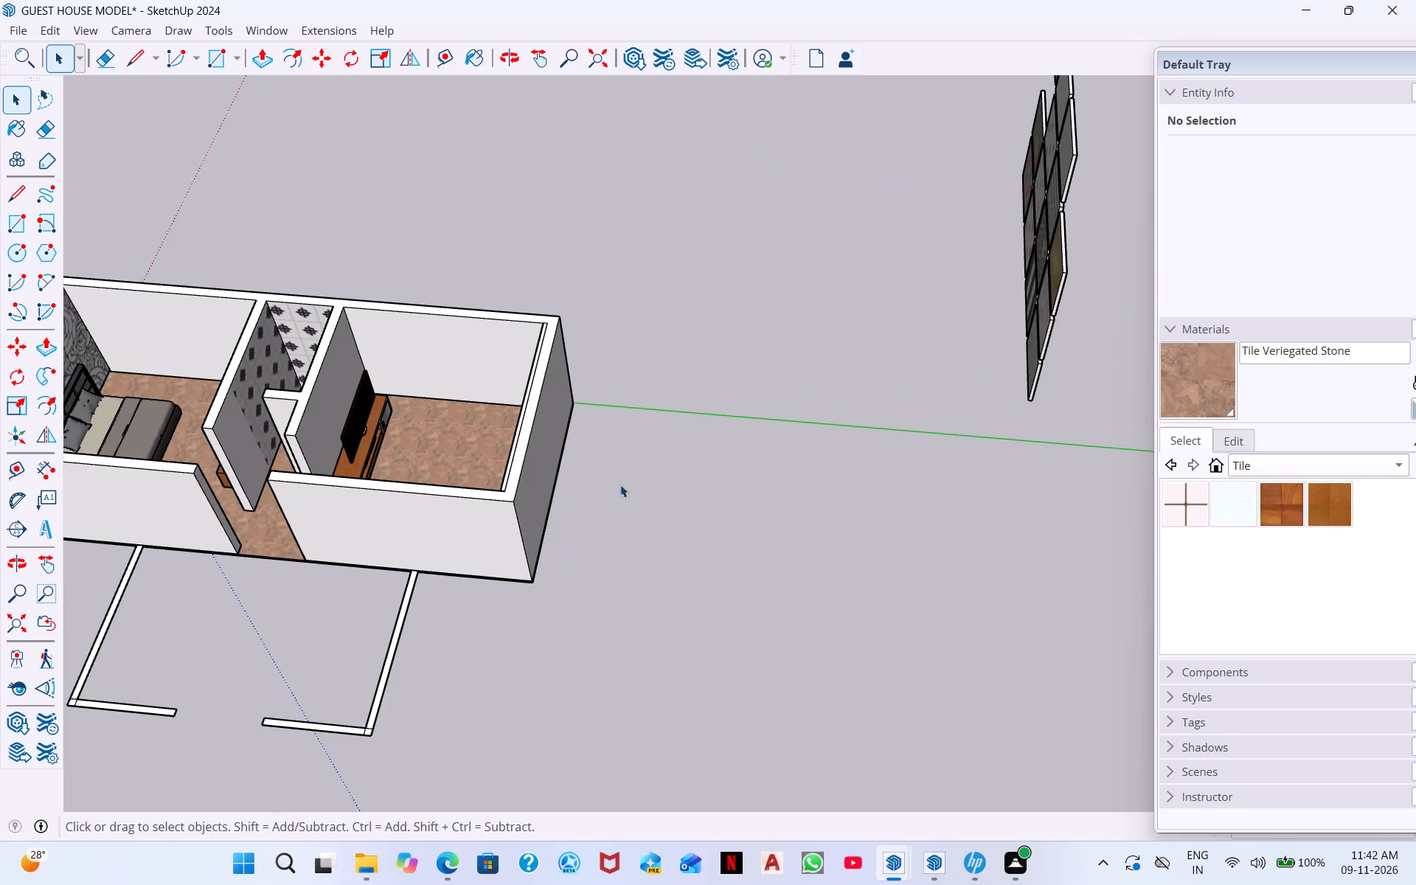
{"action": "scroll", "coordinate": [671, 470], "scroll_direction": "up", "scroll_amount": 3}
{"action": "scroll", "coordinate": [670, 449], "scroll_direction": "down", "scroll_amount": 9}
{"action": "middle_click_drag", "start_coordinate": [631, 427], "coordinate": [1045, 404]}
{"action": "middle_click_drag", "start_coordinate": [684, 502], "coordinate": [786, 454]}
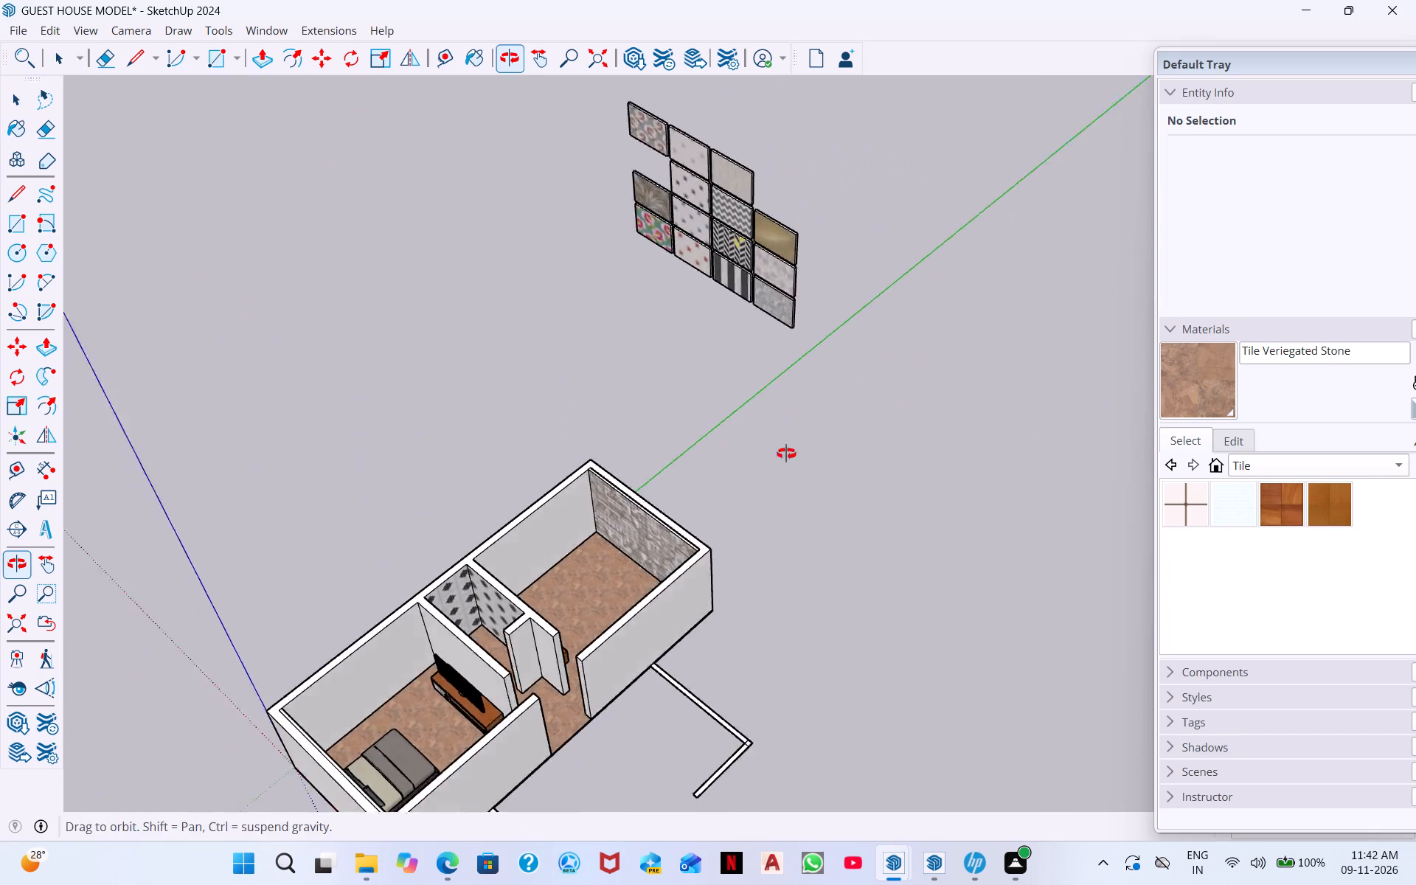
{"action": "middle_click_drag", "start_coordinate": [786, 454], "coordinate": [804, 441]}
{"action": "scroll", "coordinate": [762, 460], "scroll_direction": "down", "scroll_amount": 1}
{"action": "middle_click_drag", "start_coordinate": [735, 471], "coordinate": [841, 359]}
{"action": "scroll", "coordinate": [760, 458], "scroll_direction": "down", "scroll_amount": 7}
{"action": "middle_click_drag", "start_coordinate": [745, 480], "coordinate": [178, 546]}
{"action": "middle_click_drag", "start_coordinate": [520, 558], "coordinate": [220, 549]}
{"action": "middle_click_drag", "start_coordinate": [802, 510], "coordinate": [636, 552]}
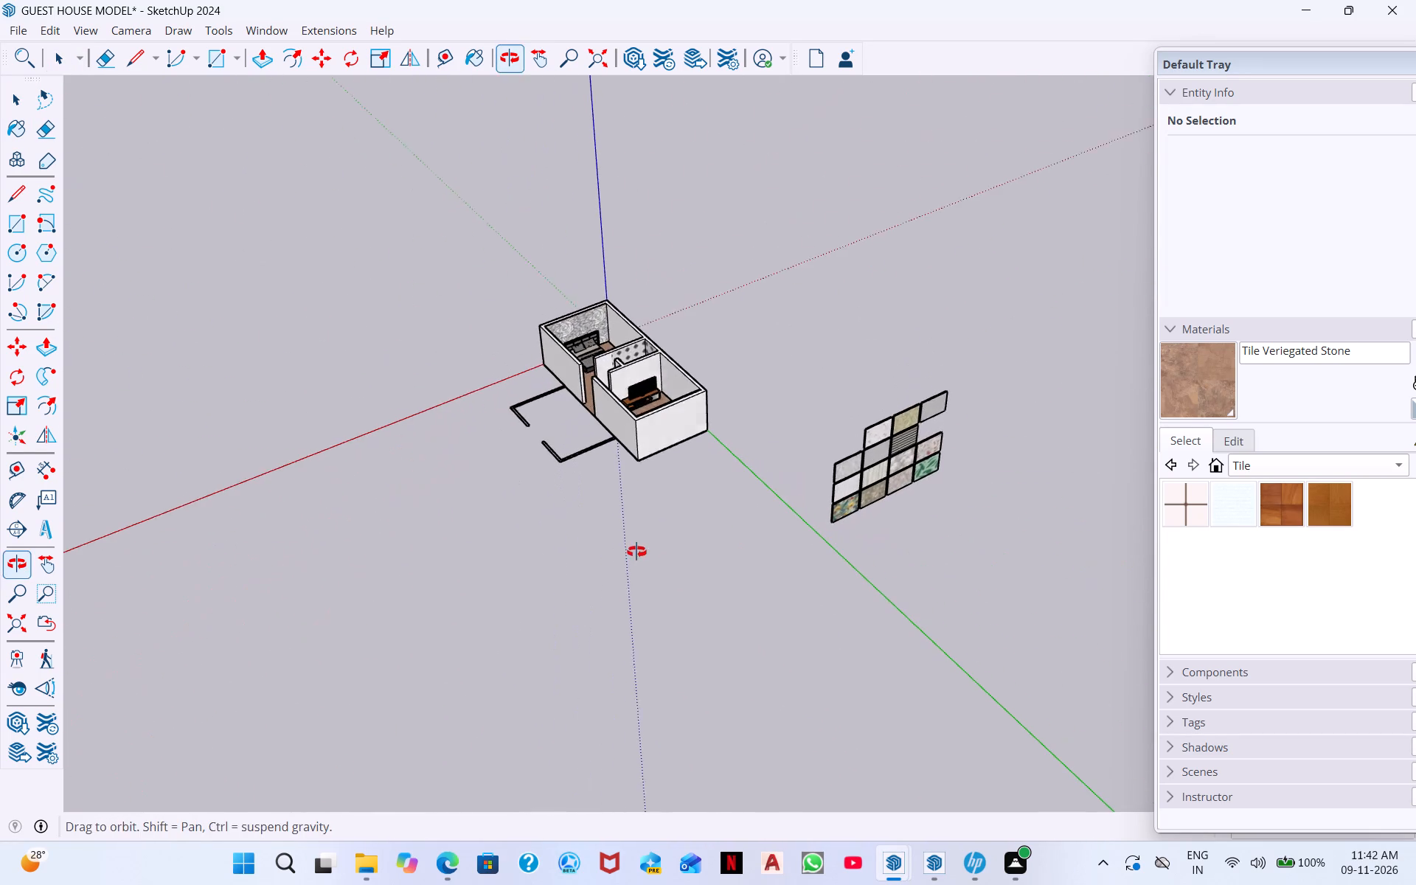
{"action": "middle_click_drag", "start_coordinate": [636, 552], "coordinate": [636, 549]}
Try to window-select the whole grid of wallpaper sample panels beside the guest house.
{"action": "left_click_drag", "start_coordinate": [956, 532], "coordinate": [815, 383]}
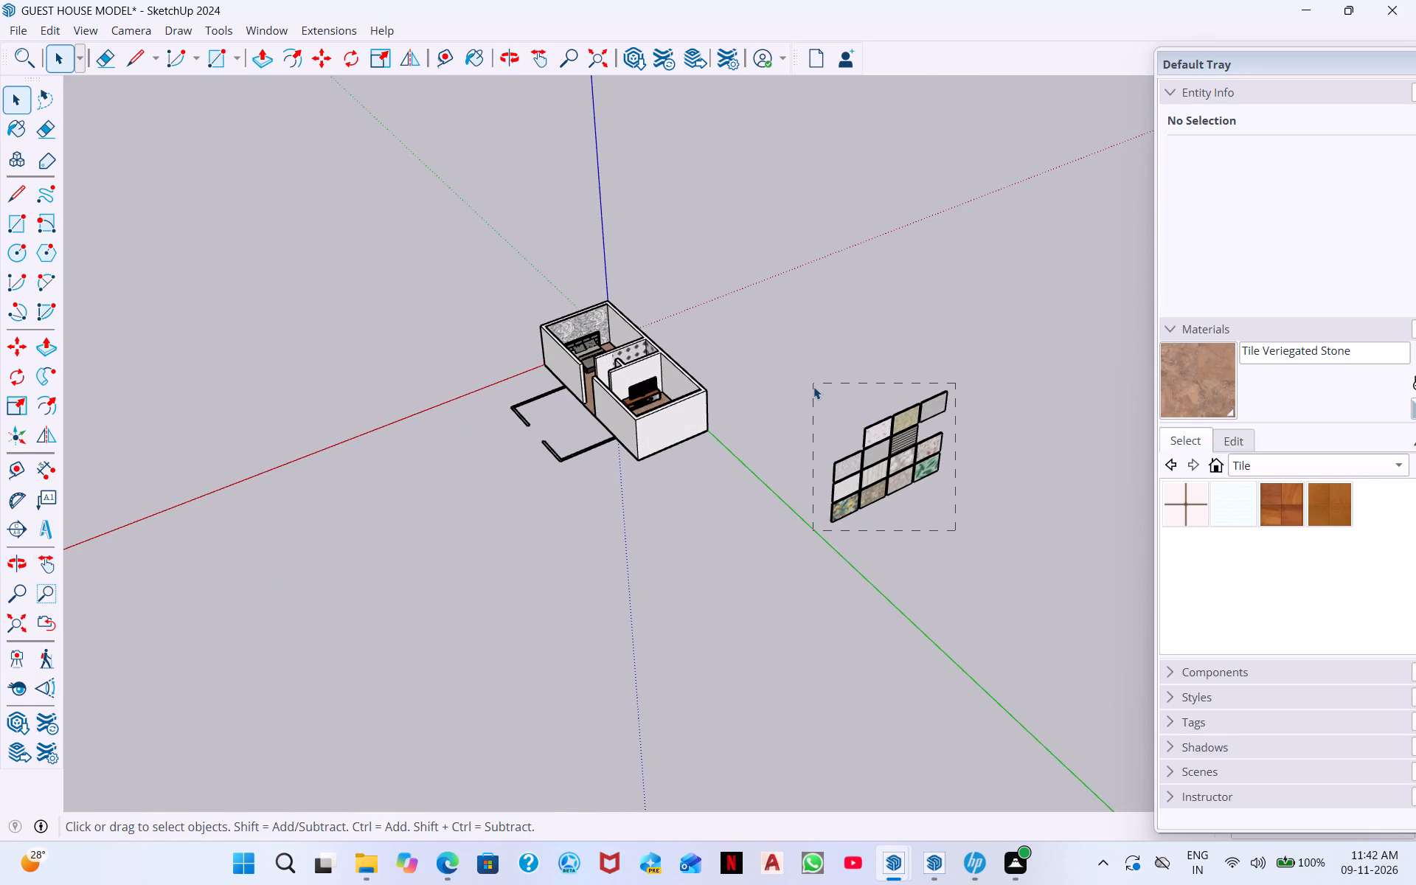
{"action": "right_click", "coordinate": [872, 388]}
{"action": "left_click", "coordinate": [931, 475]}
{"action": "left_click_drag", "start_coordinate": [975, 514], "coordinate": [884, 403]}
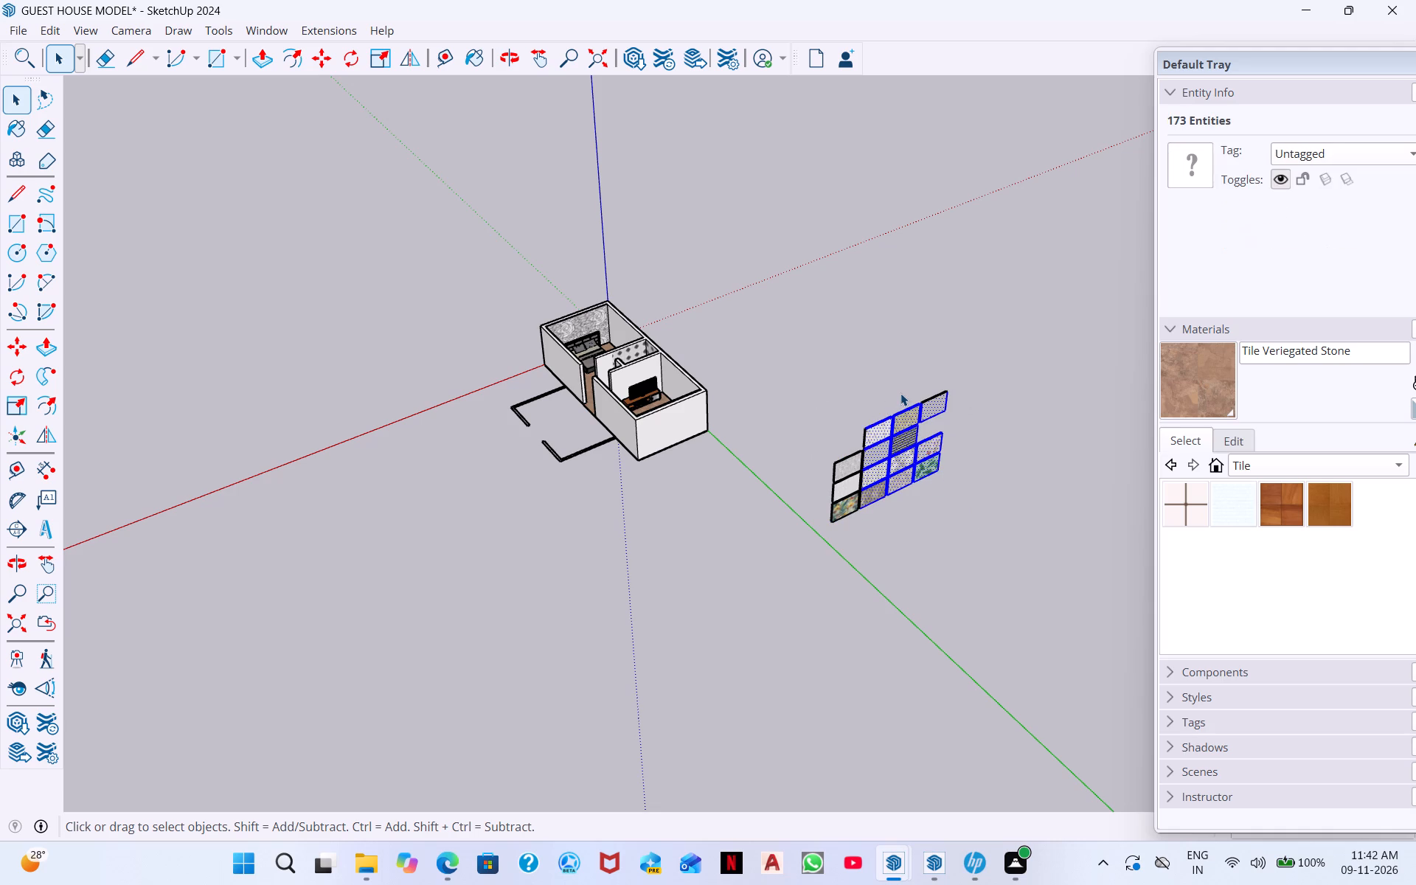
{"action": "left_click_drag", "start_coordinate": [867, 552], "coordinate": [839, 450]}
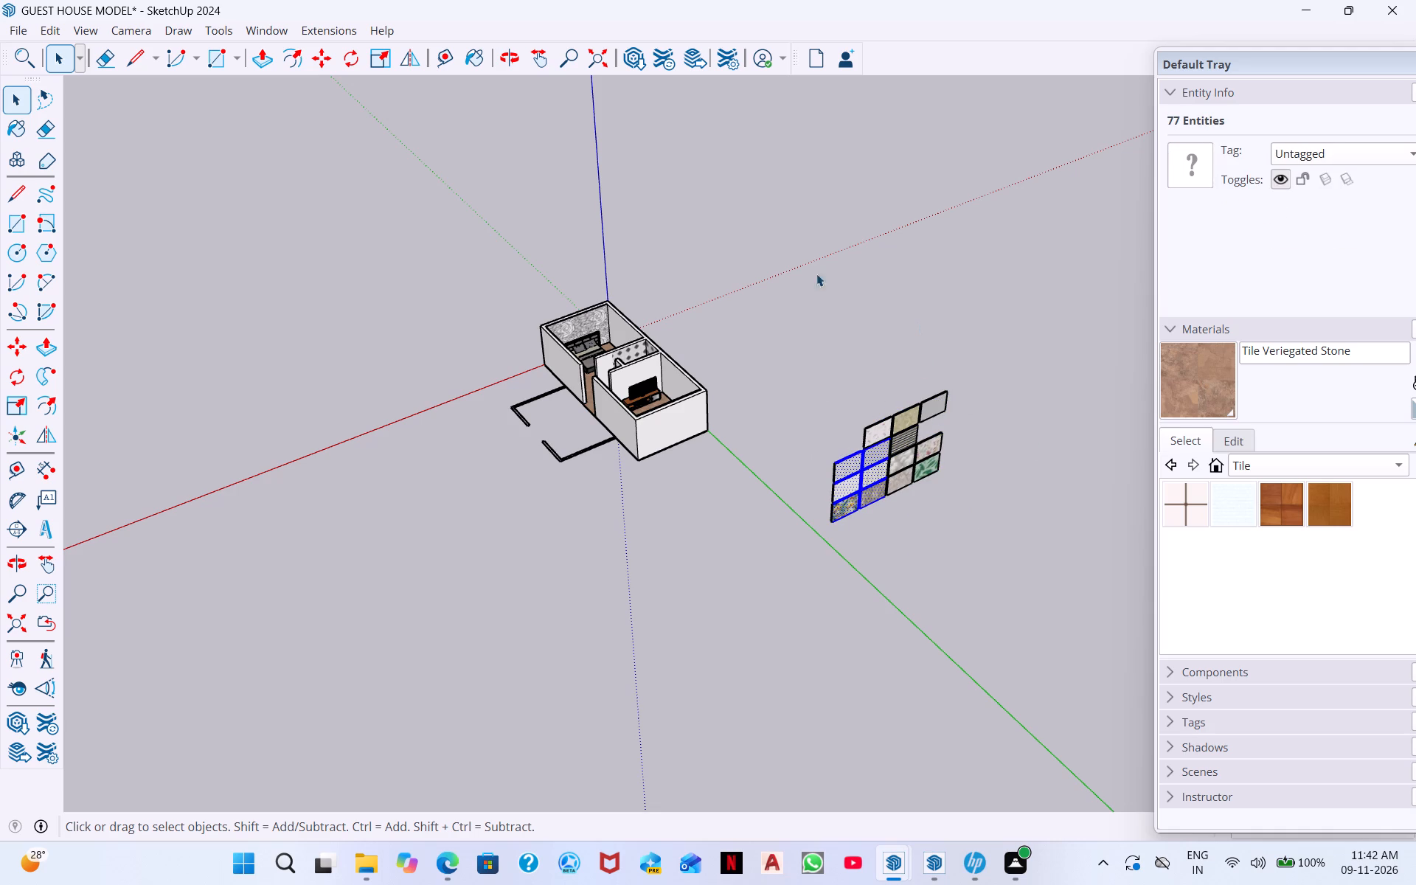
Erase the wallpaper sample panels in the grid columns nearest the guest house.
{"action": "left_click", "coordinate": [100, 56]}
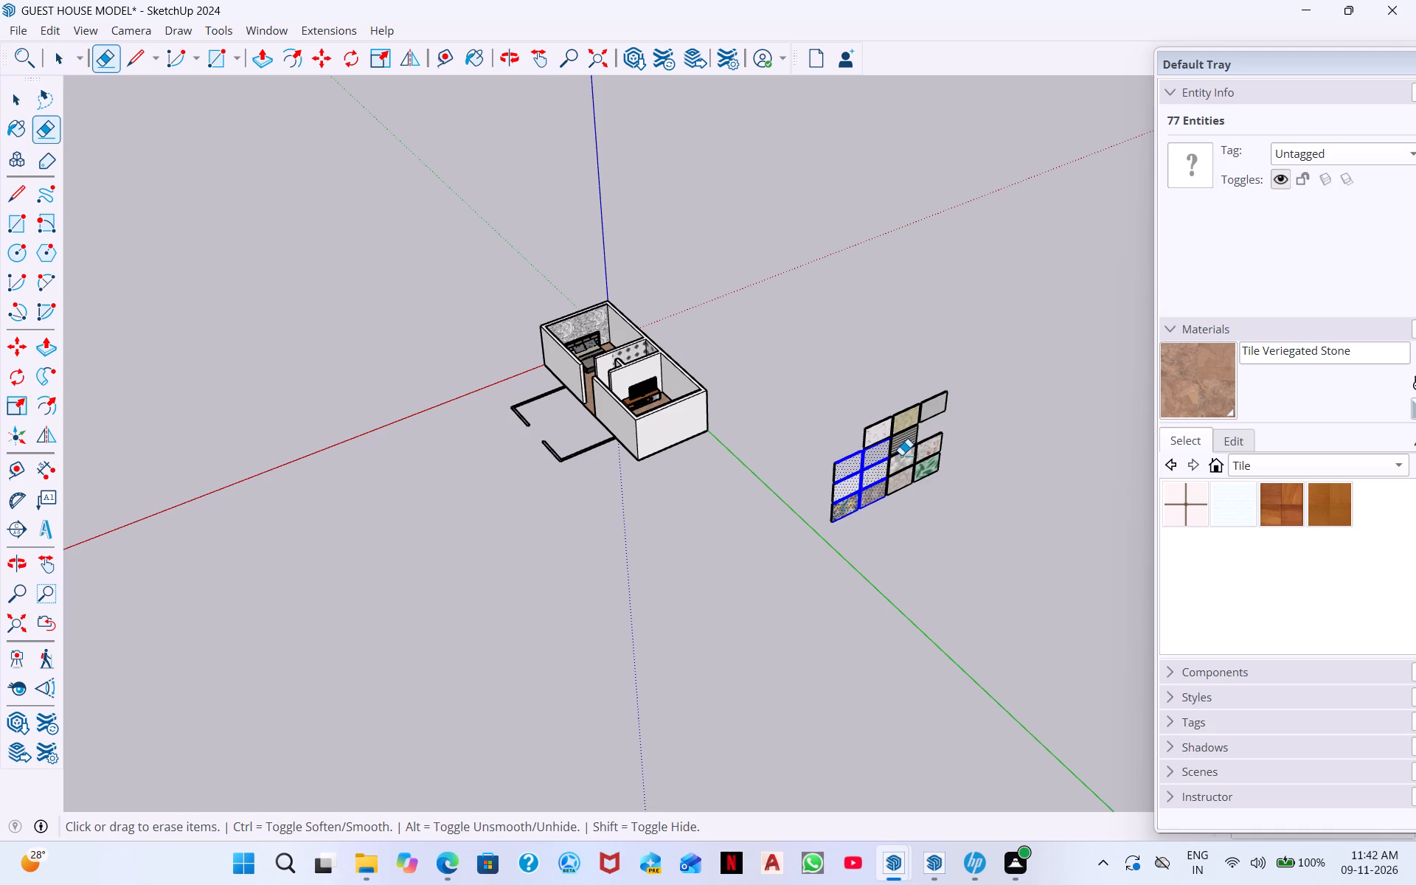
{"action": "left_click_drag", "start_coordinate": [901, 455], "coordinate": [895, 468]}
{"action": "left_click_drag", "start_coordinate": [858, 453], "coordinate": [864, 468]}
{"action": "left_click_drag", "start_coordinate": [867, 467], "coordinate": [874, 481]}
{"action": "left_click_drag", "start_coordinate": [881, 462], "coordinate": [883, 473]}
{"action": "left_click_drag", "start_coordinate": [878, 454], "coordinate": [878, 462]}
{"action": "left_click_drag", "start_coordinate": [875, 451], "coordinate": [875, 457]}
{"action": "left_click_drag", "start_coordinate": [876, 440], "coordinate": [870, 477]}
{"action": "left_click_drag", "start_coordinate": [844, 454], "coordinate": [857, 484]}
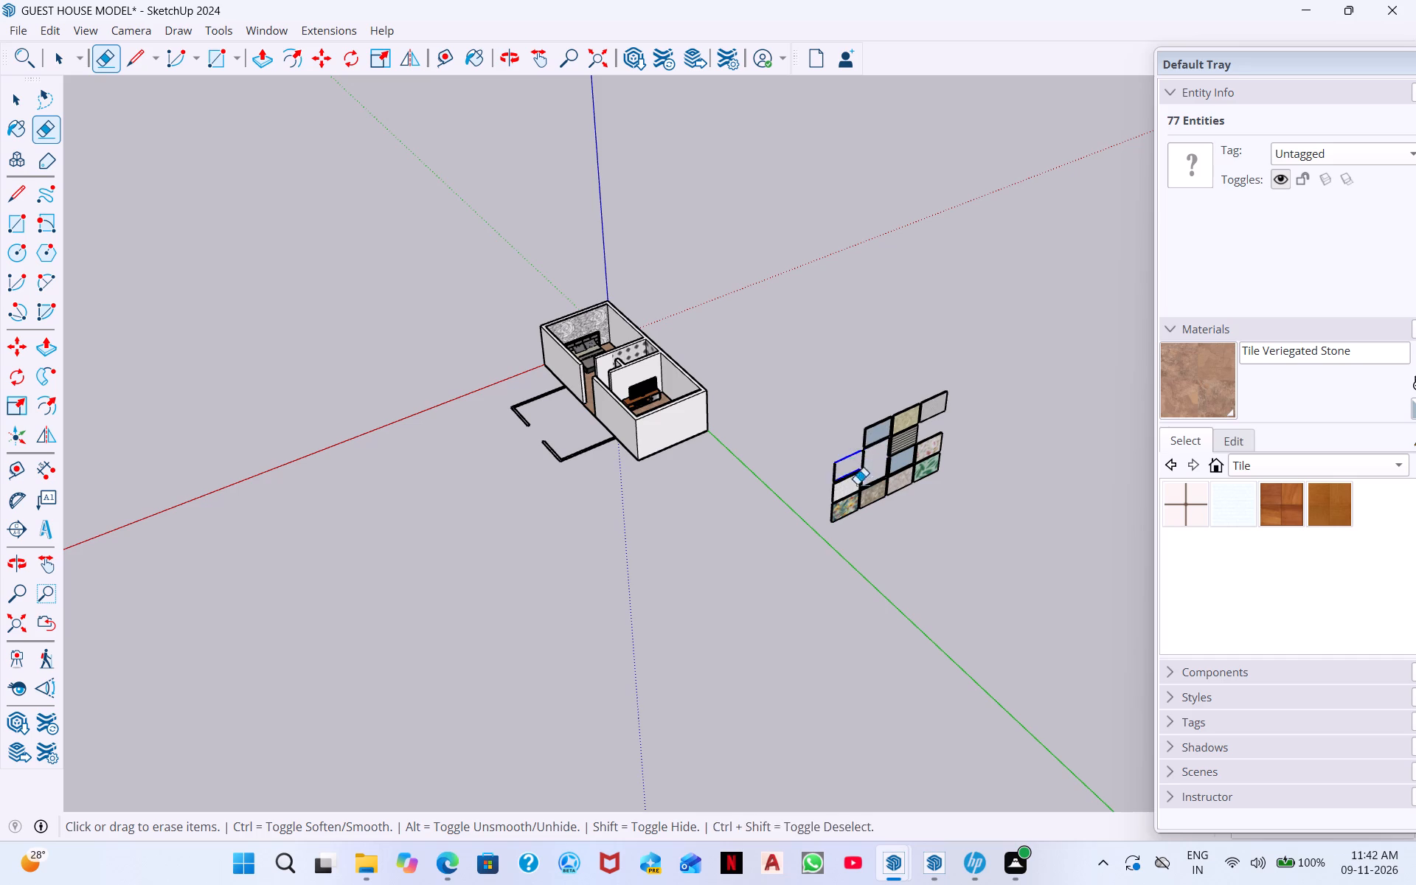
{"action": "left_click_drag", "start_coordinate": [857, 484], "coordinate": [861, 486]}
{"action": "left_click_drag", "start_coordinate": [850, 444], "coordinate": [872, 503]}
{"action": "left_click_drag", "start_coordinate": [855, 459], "coordinate": [884, 530]}
{"action": "left_click_drag", "start_coordinate": [840, 462], "coordinate": [898, 492]}
{"action": "left_click_drag", "start_coordinate": [853, 421], "coordinate": [905, 465]}
{"action": "left_click_drag", "start_coordinate": [892, 419], "coordinate": [886, 467]}
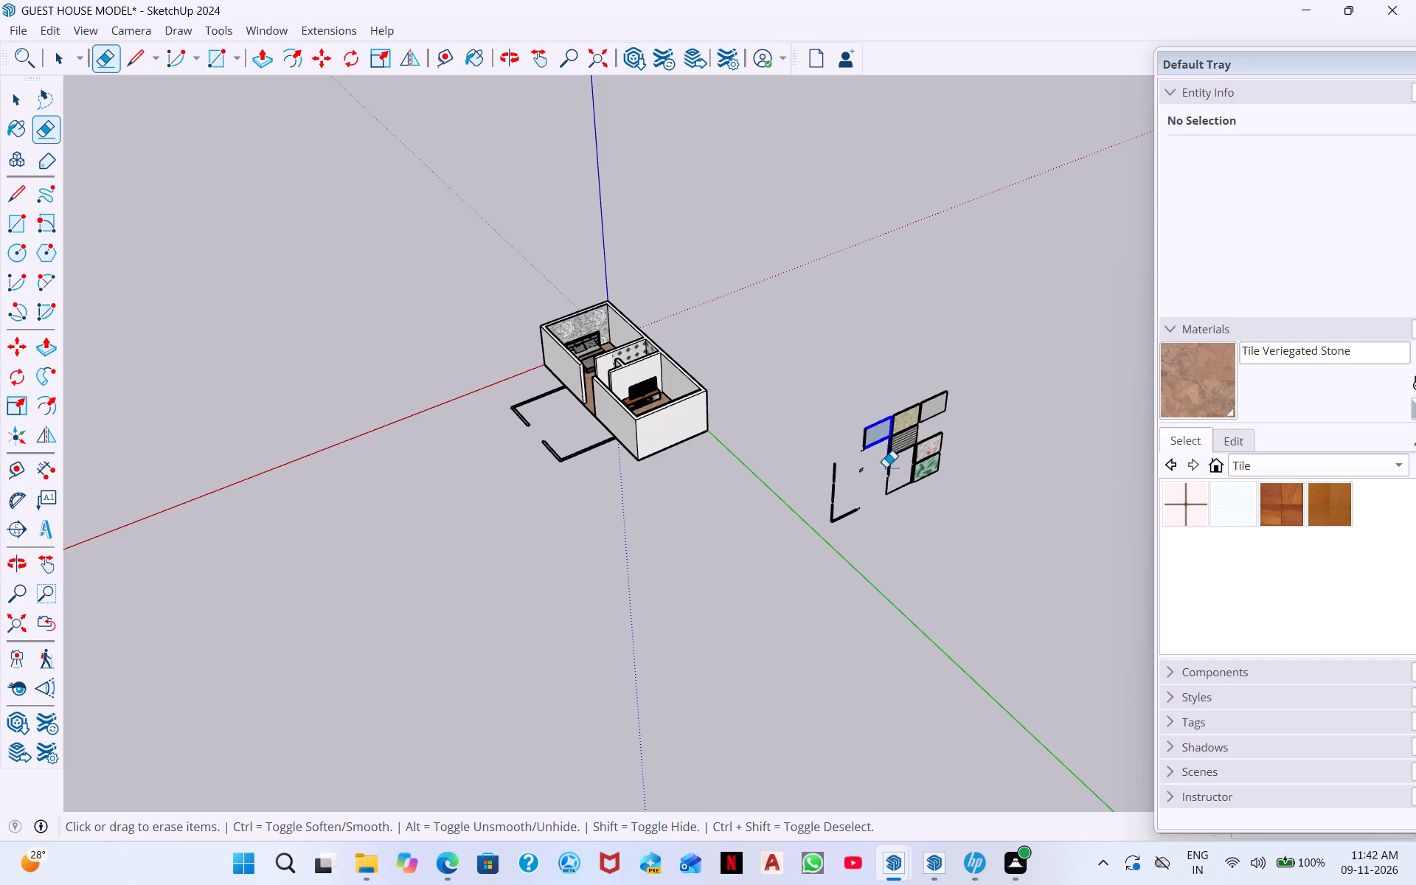
Erase the remaining wallpaper sample panels in the upper and outer part of the grid.
{"action": "left_click_drag", "start_coordinate": [886, 467], "coordinate": [886, 476]}
{"action": "left_click_drag", "start_coordinate": [867, 440], "coordinate": [919, 449]}
{"action": "left_click_drag", "start_coordinate": [936, 413], "coordinate": [914, 453]}
{"action": "left_click_drag", "start_coordinate": [917, 424], "coordinate": [906, 451]}
{"action": "left_click_drag", "start_coordinate": [916, 424], "coordinate": [908, 451]}
{"action": "left_click_drag", "start_coordinate": [914, 428], "coordinate": [915, 453]}
{"action": "left_click_drag", "start_coordinate": [874, 364], "coordinate": [939, 465]}
{"action": "left_click_drag", "start_coordinate": [878, 381], "coordinate": [914, 444]}
{"action": "left_click_drag", "start_coordinate": [901, 391], "coordinate": [938, 464]}
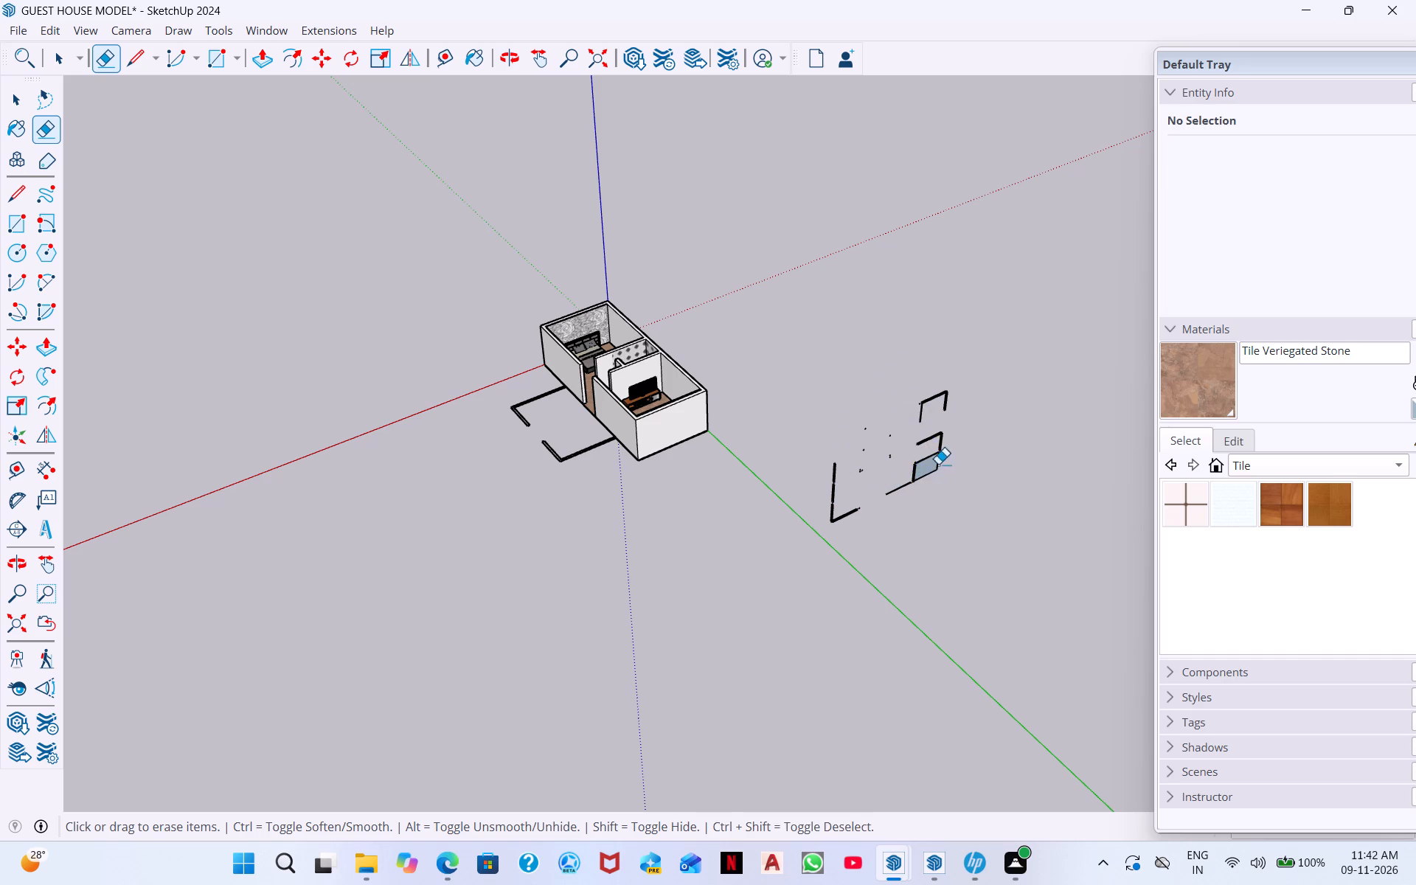
{"action": "left_click_drag", "start_coordinate": [938, 464], "coordinate": [938, 436]}
{"action": "left_click_drag", "start_coordinate": [921, 398], "coordinate": [945, 452]}
Erase the leftover panel strips and edges in the middle and lower part of the former sample grid.
{"action": "scroll", "coordinate": [931, 422], "scroll_direction": "up", "scroll_amount": 12}
{"action": "left_click_drag", "start_coordinate": [1016, 382], "coordinate": [865, 440]}
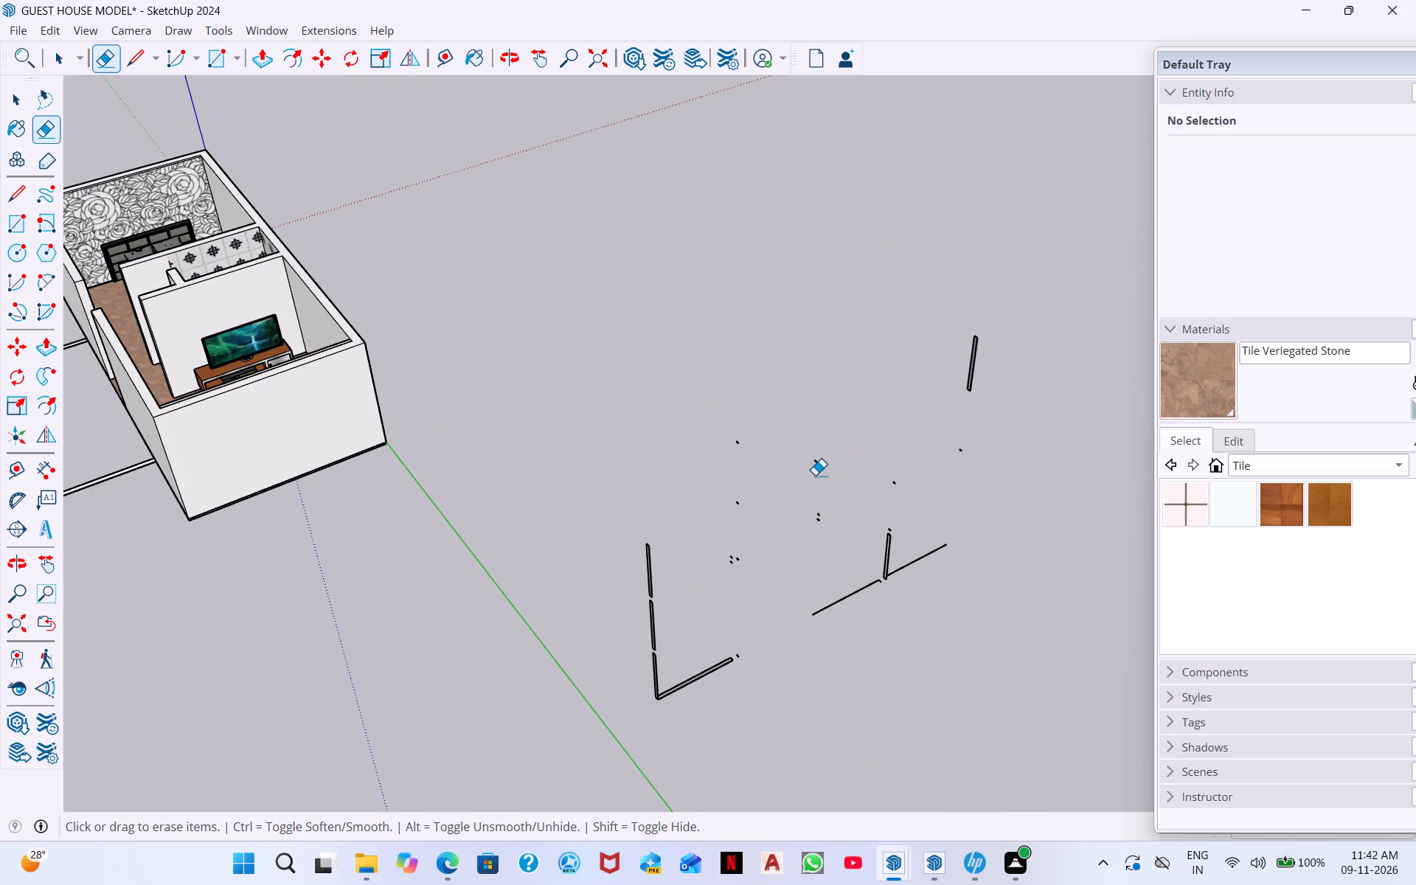
{"action": "left_click", "coordinate": [816, 458]}
{"action": "left_click_drag", "start_coordinate": [811, 467], "coordinate": [811, 478]}
{"action": "left_click_drag", "start_coordinate": [813, 465], "coordinate": [808, 548]}
{"action": "left_click_drag", "start_coordinate": [818, 512], "coordinate": [822, 550]}
{"action": "left_click_drag", "start_coordinate": [879, 562], "coordinate": [902, 564]}
{"action": "left_click_drag", "start_coordinate": [923, 567], "coordinate": [854, 582]}
{"action": "left_click_drag", "start_coordinate": [853, 582], "coordinate": [863, 630]}
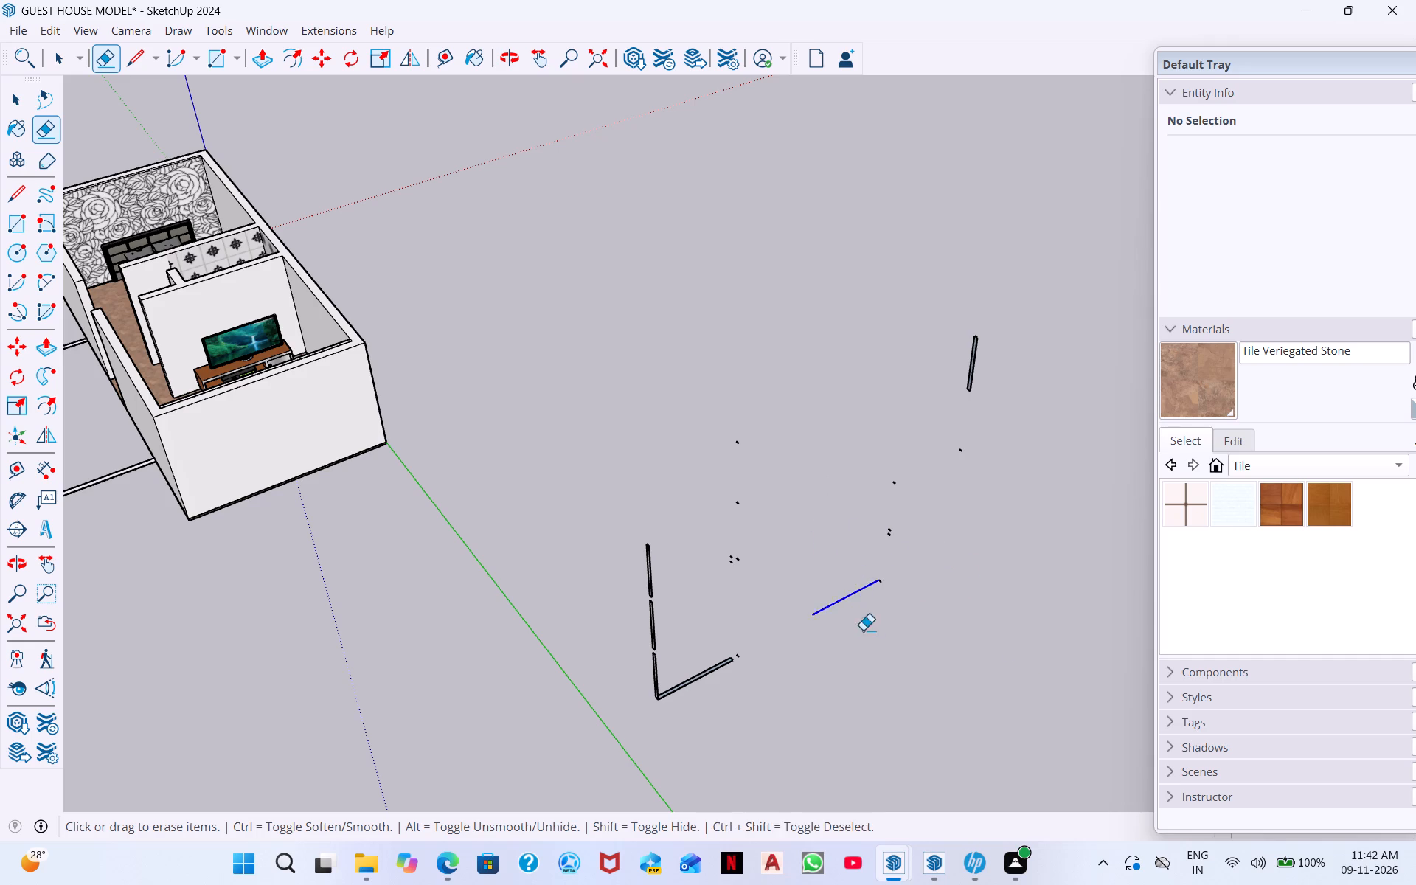
{"action": "left_click_drag", "start_coordinate": [863, 630], "coordinate": [862, 631]}
{"action": "left_click_drag", "start_coordinate": [855, 590], "coordinate": [855, 580]}
Select all the remaining sample-panel fragments beside the guest house together and delete them.
{"action": "key", "text": "space"}
{"action": "left_click_drag", "start_coordinate": [968, 735], "coordinate": [833, 770]}
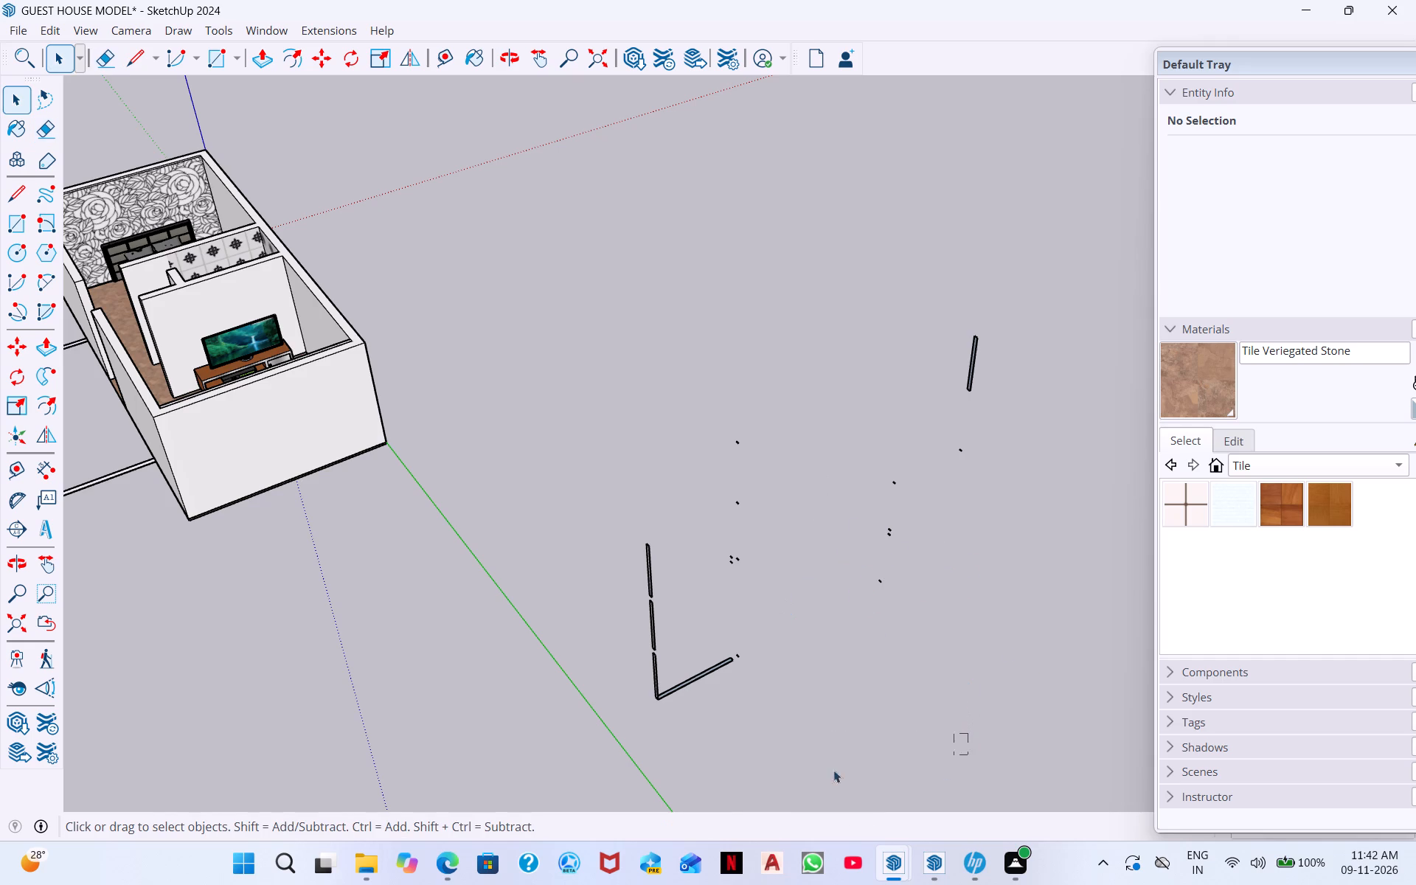
{"action": "left_click_drag", "start_coordinate": [833, 770], "coordinate": [693, 280]}
{"action": "scroll", "coordinate": [897, 547], "scroll_direction": "down", "scroll_amount": 4}
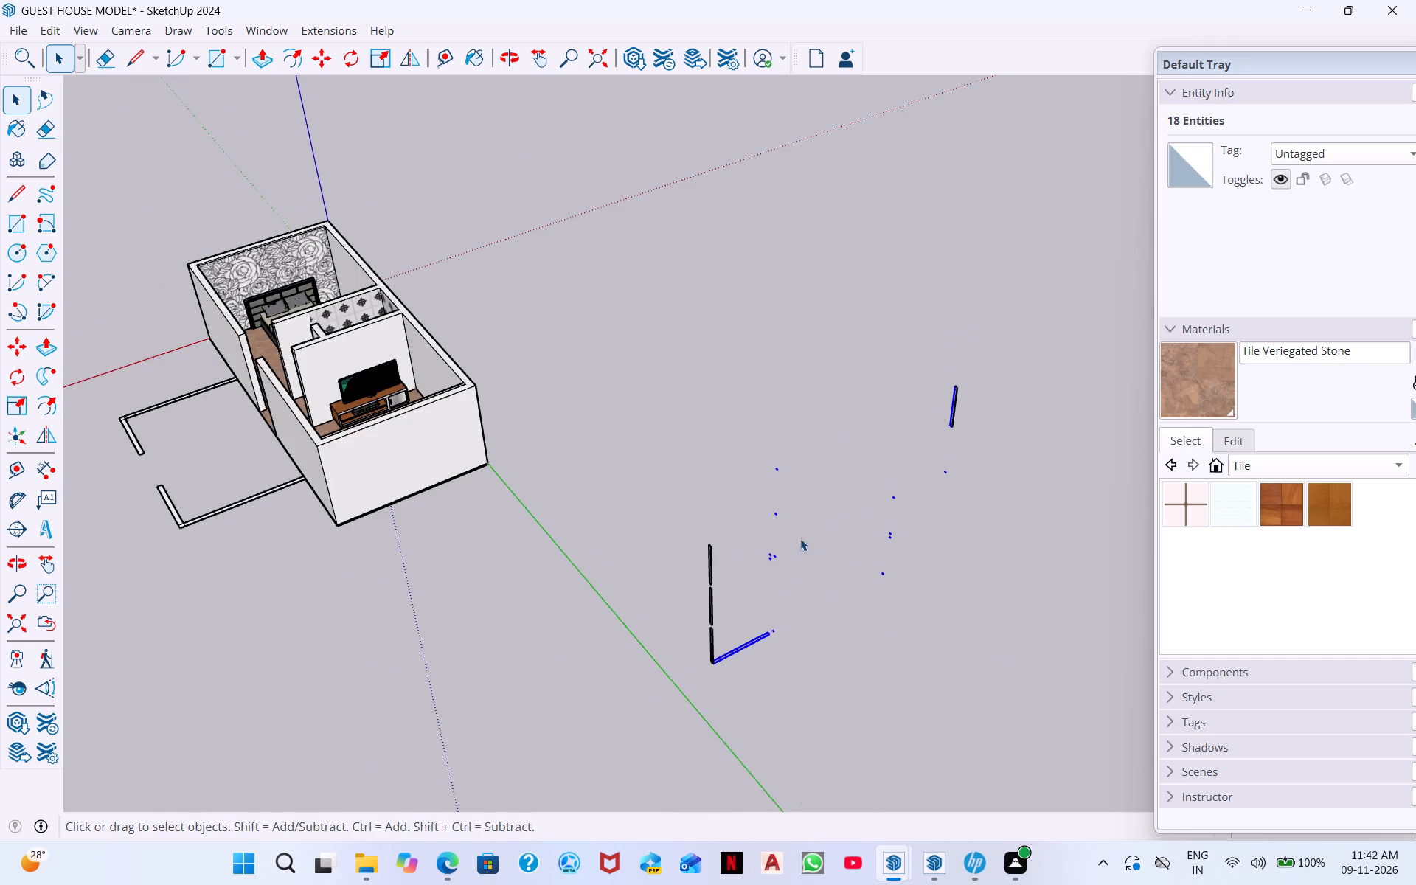
{"action": "left_click_drag", "start_coordinate": [1018, 681], "coordinate": [805, 671]}
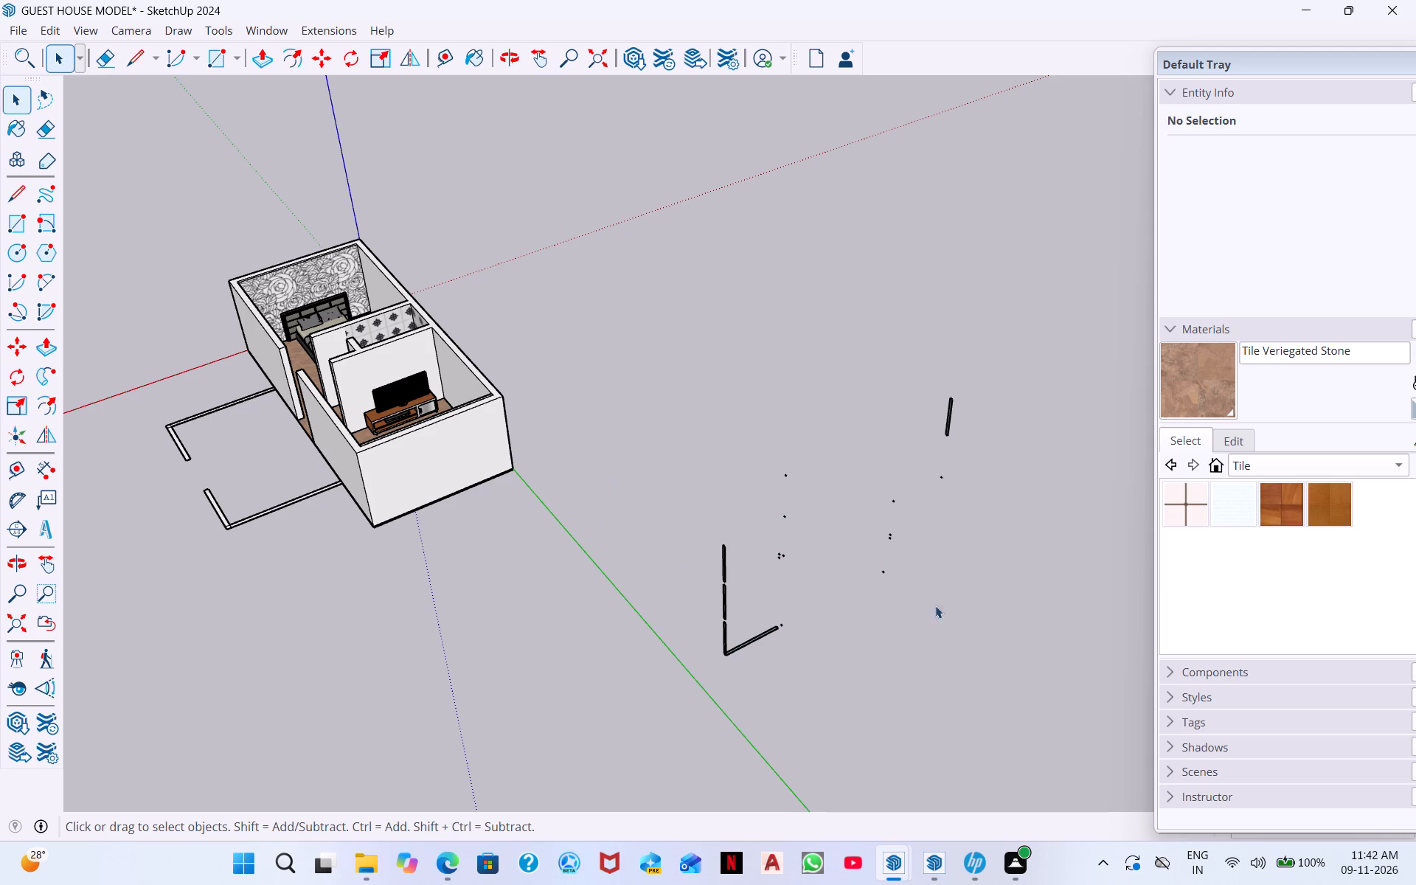
{"action": "left_click_drag", "start_coordinate": [1004, 752], "coordinate": [871, 726]}
{"action": "left_click_drag", "start_coordinate": [1135, 698], "coordinate": [647, 336]}
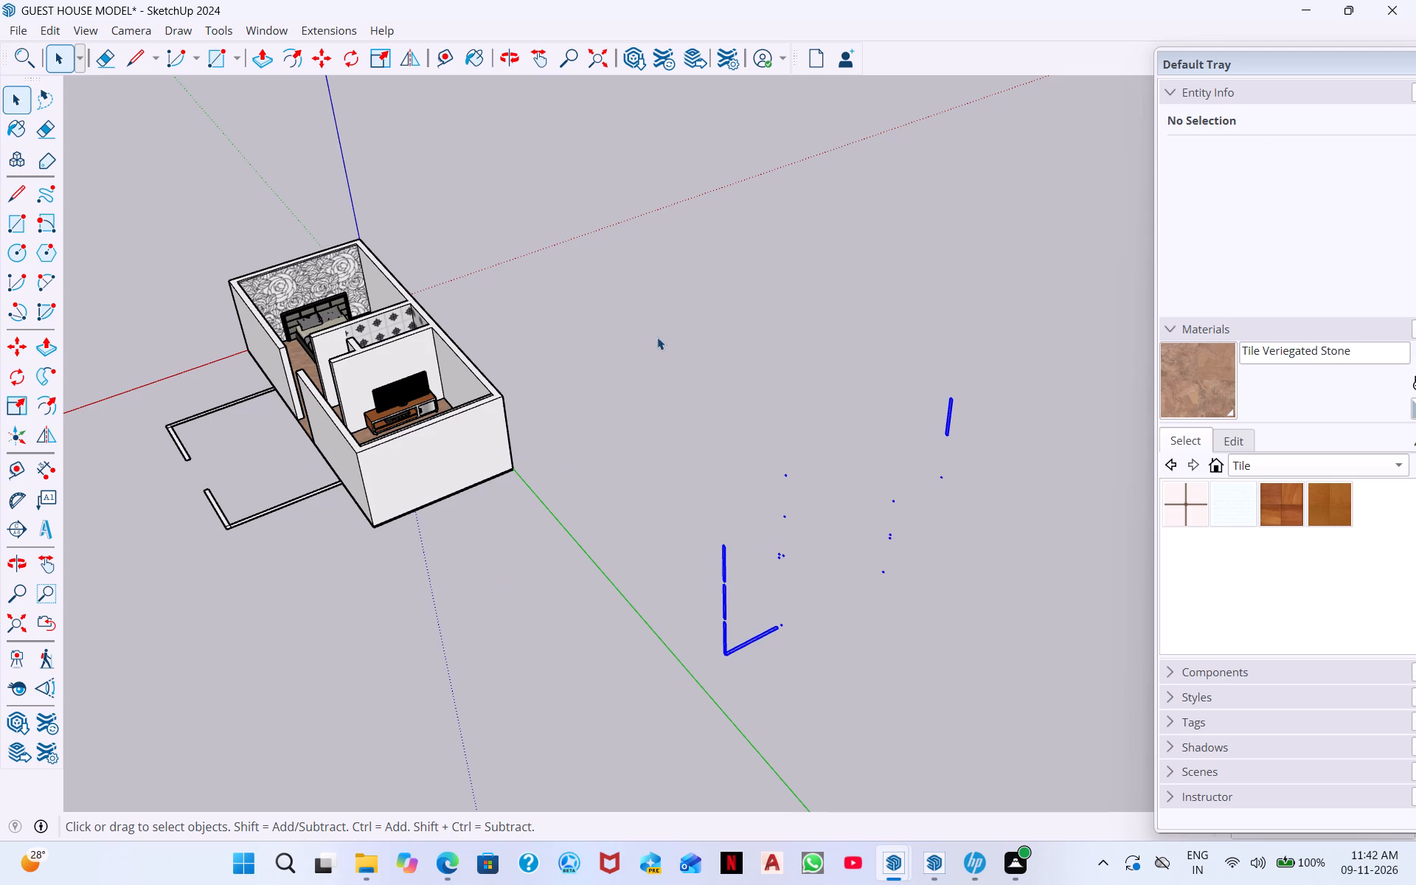
{"action": "left_click", "coordinate": [50, 33]}
{"action": "left_click", "coordinate": [112, 202]}
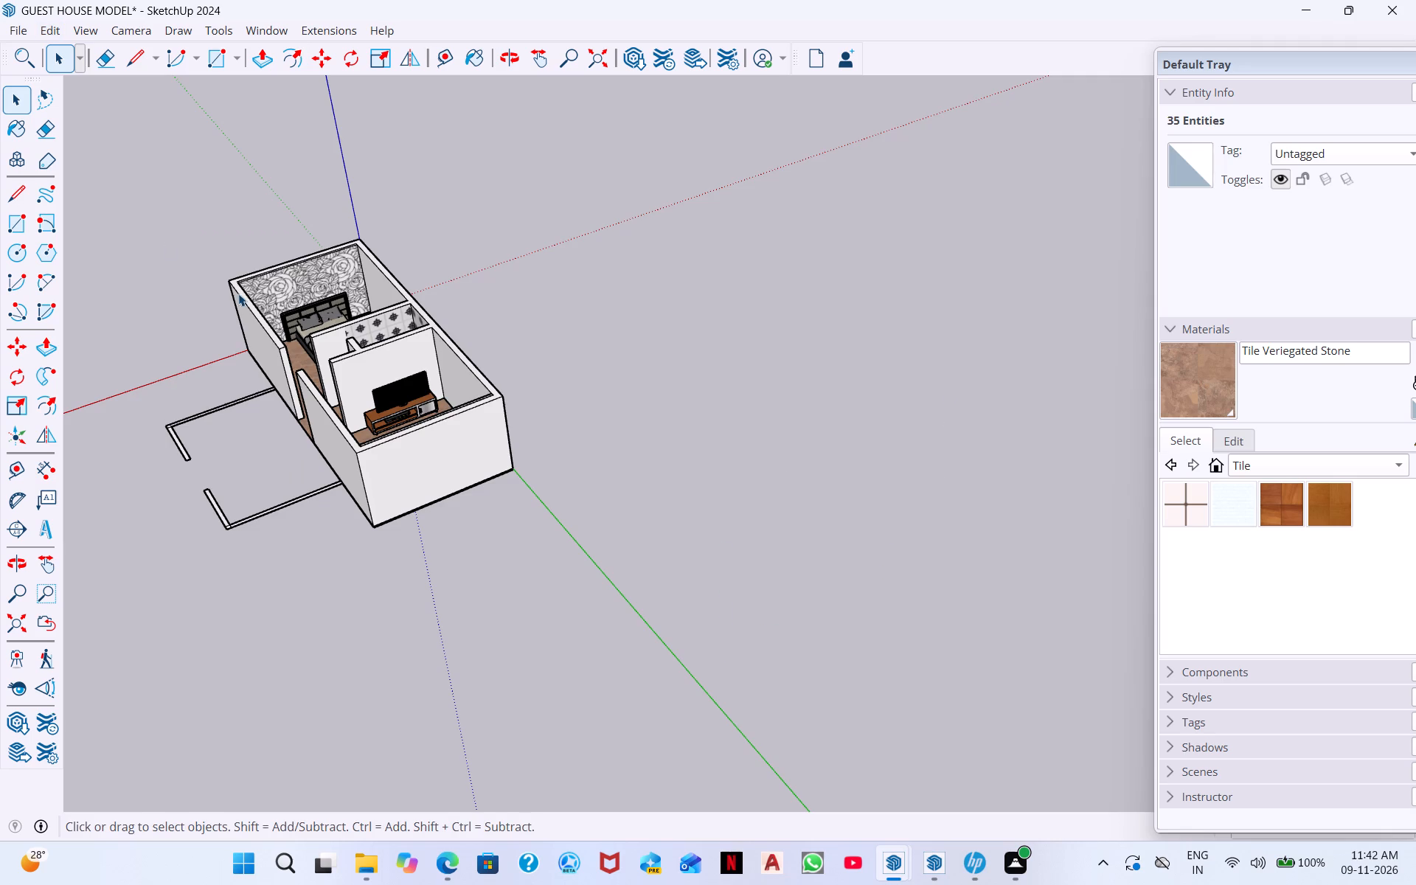
Examine the cleaned-up guest house model from the opposite side.
{"action": "scroll", "coordinate": [361, 406], "scroll_direction": "down", "scroll_amount": 2}
{"action": "scroll", "coordinate": [231, 350], "scroll_direction": "down", "scroll_amount": 3}
{"action": "middle_click_drag", "start_coordinate": [332, 397], "coordinate": [757, 428]}
{"action": "middle_click_drag", "start_coordinate": [586, 639], "coordinate": [786, 615]}
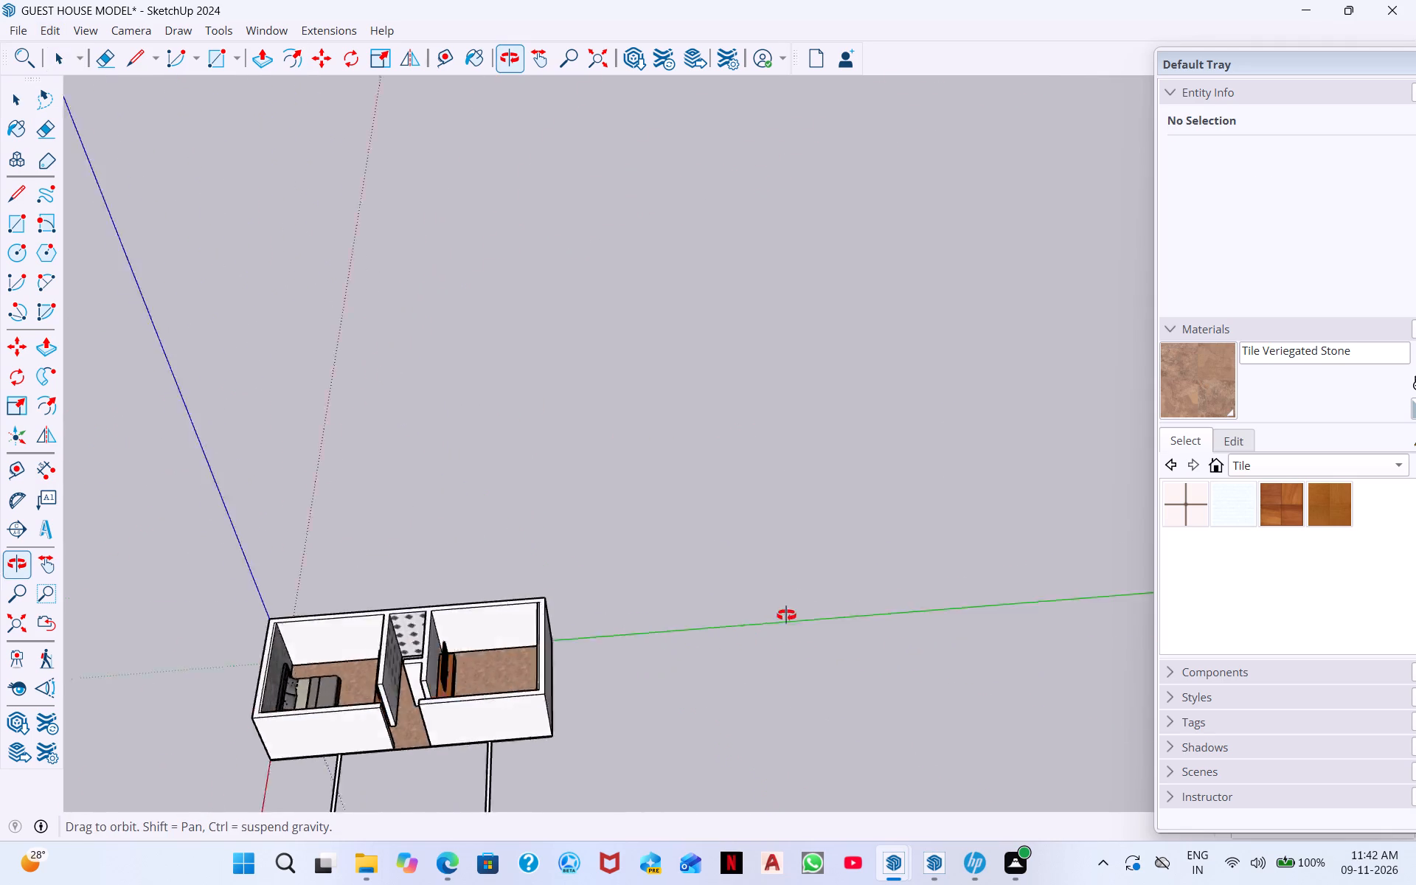
{"action": "middle_click_drag", "start_coordinate": [786, 615], "coordinate": [921, 552]}
{"action": "scroll", "coordinate": [680, 664], "scroll_direction": "down", "scroll_amount": 7}
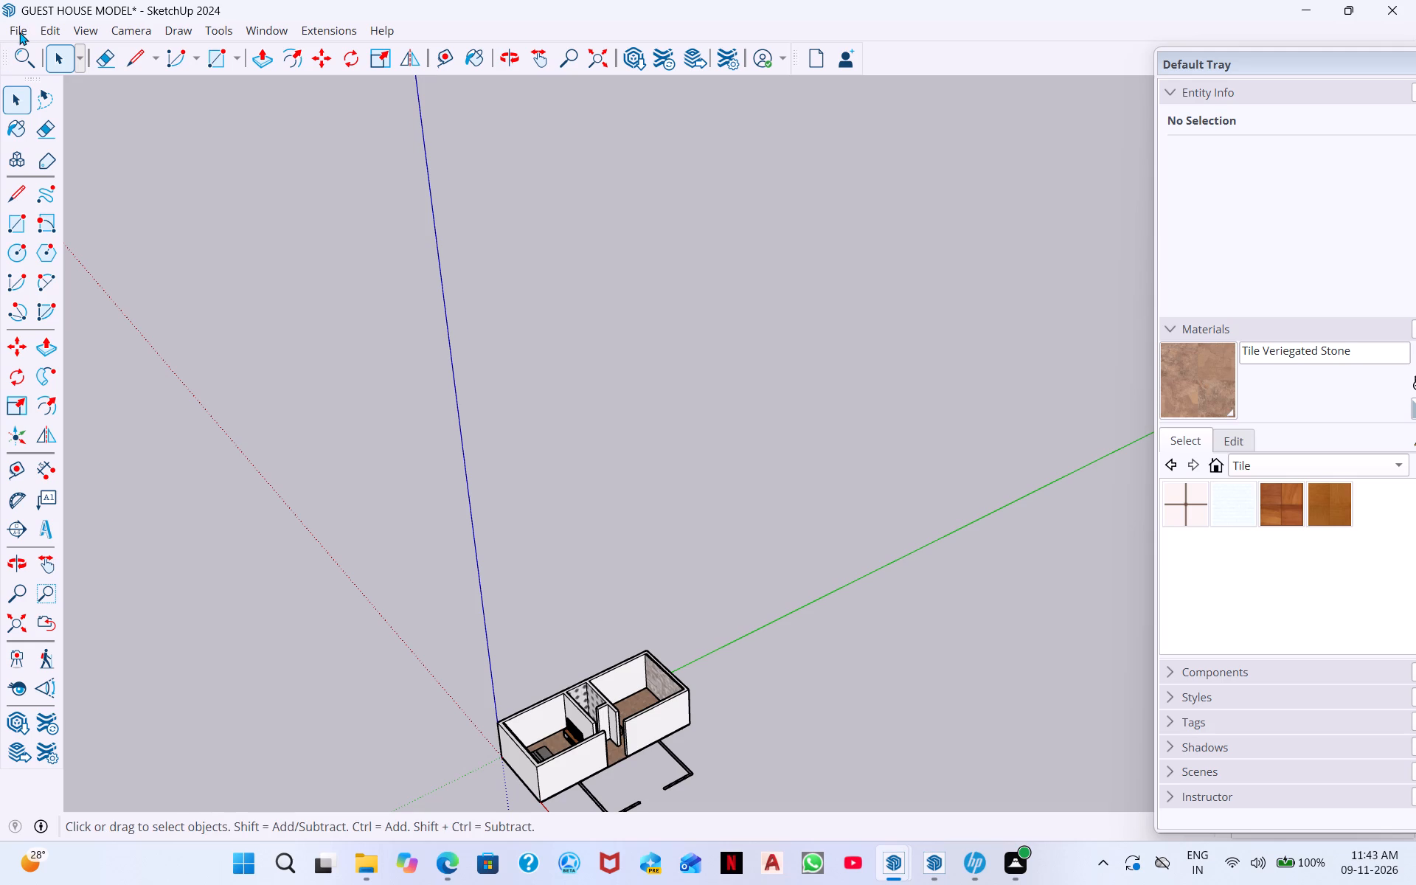
Open 3D Warehouse and search its models for SOFA in place of the previous search term.
{"action": "left_click", "coordinate": [14, 721]}
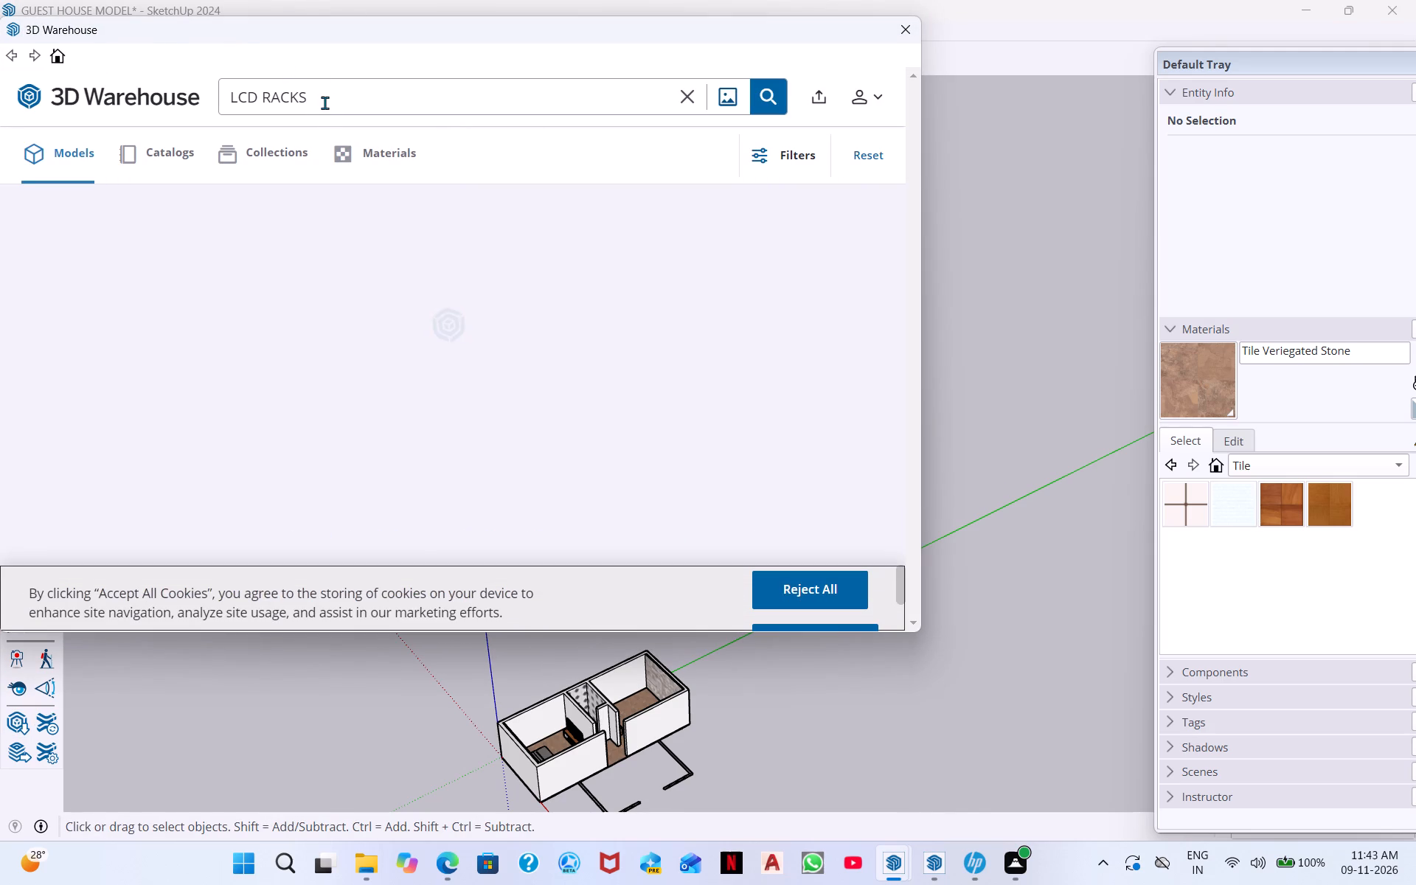
{"action": "left_click_drag", "start_coordinate": [328, 100], "coordinate": [179, 108]}
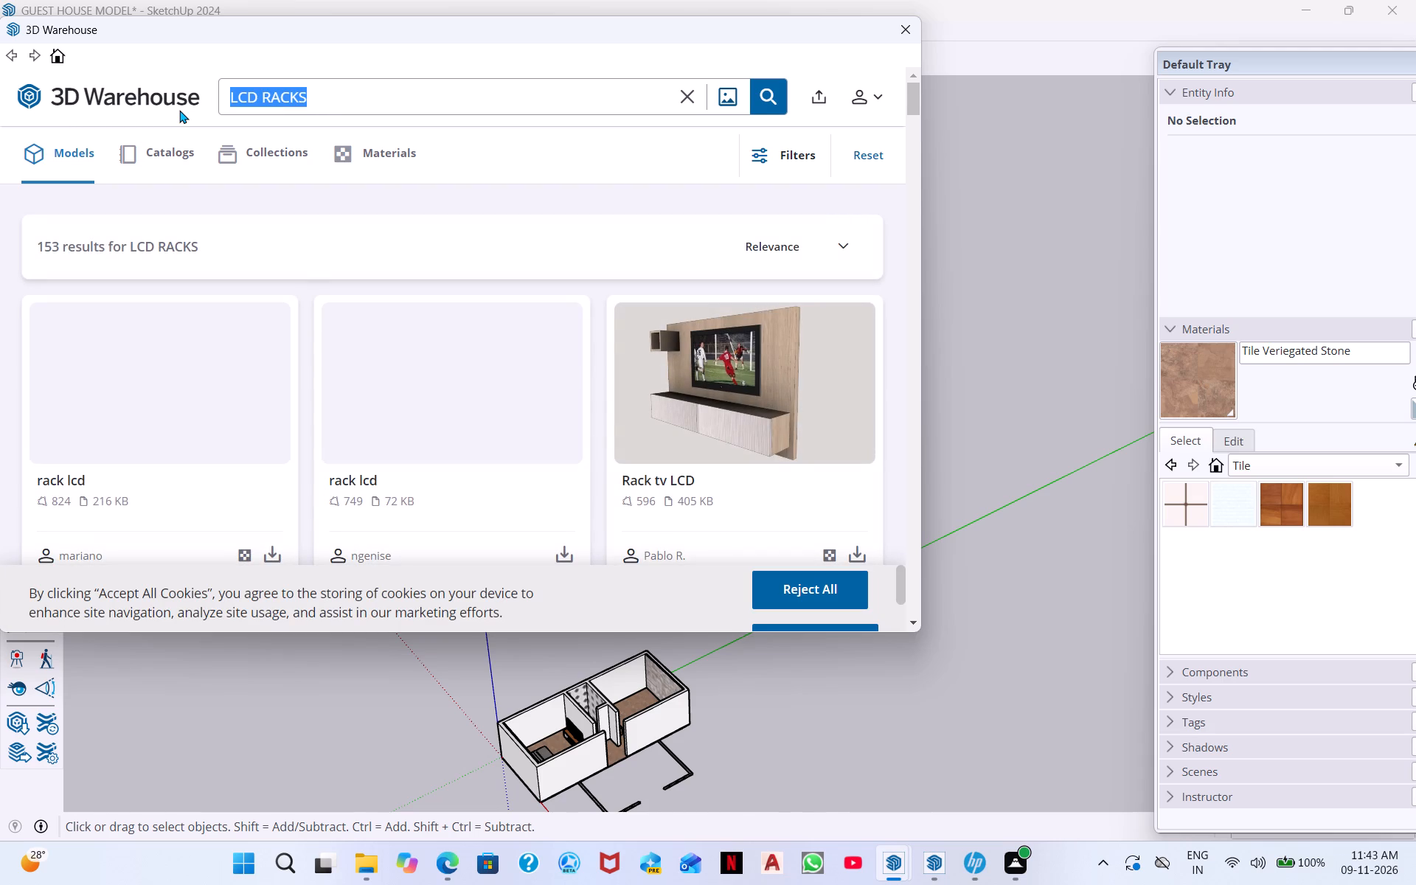
{"action": "left_click", "coordinate": [179, 110]}
{"action": "key", "text": "s"}
{"action": "type", "text": "OFA"}
{"action": "key", "text": "space"}
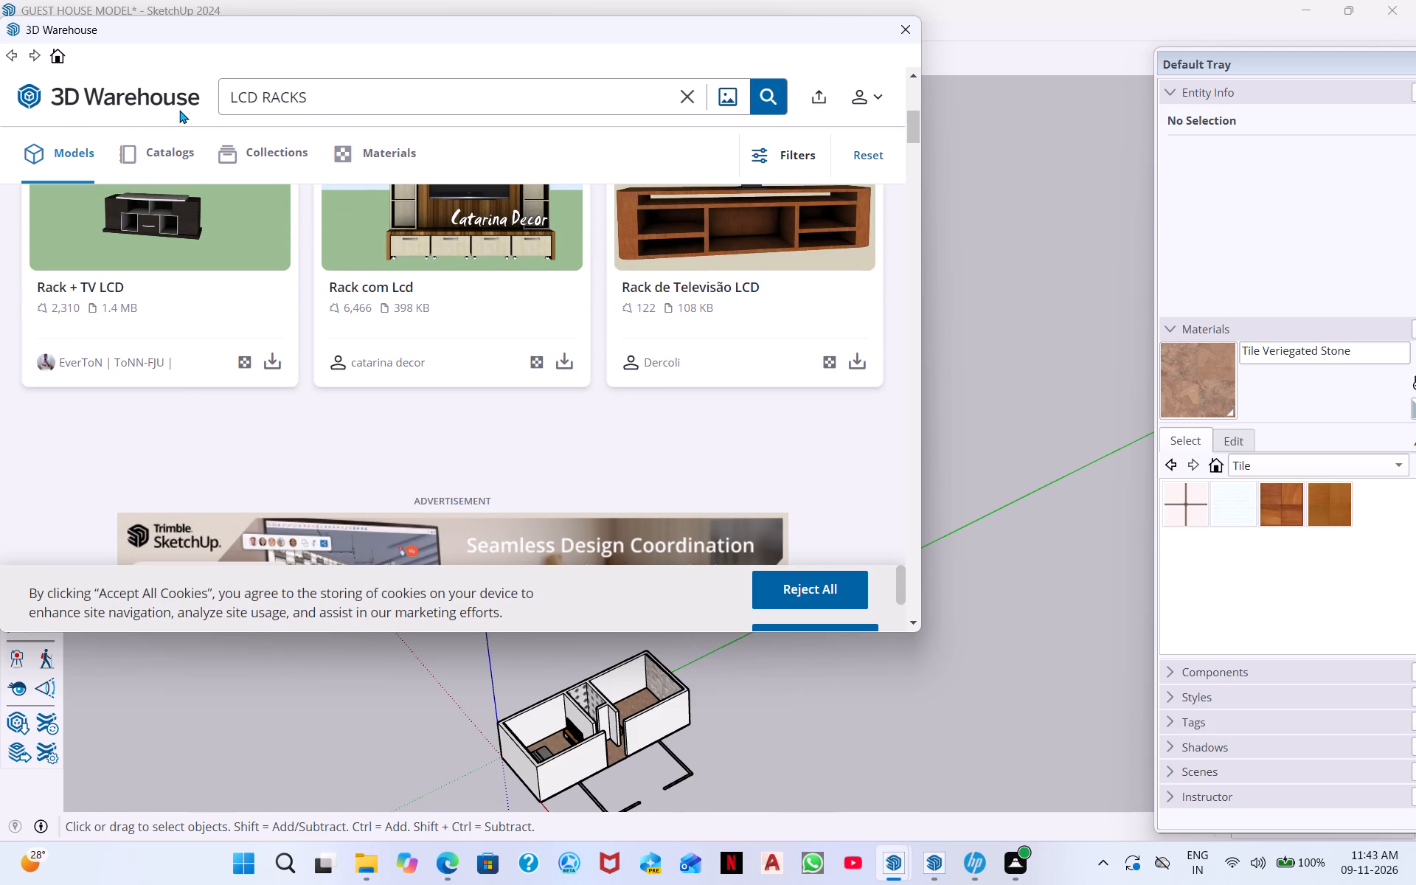
{"action": "left_click_drag", "start_coordinate": [344, 97], "coordinate": [257, 105]}
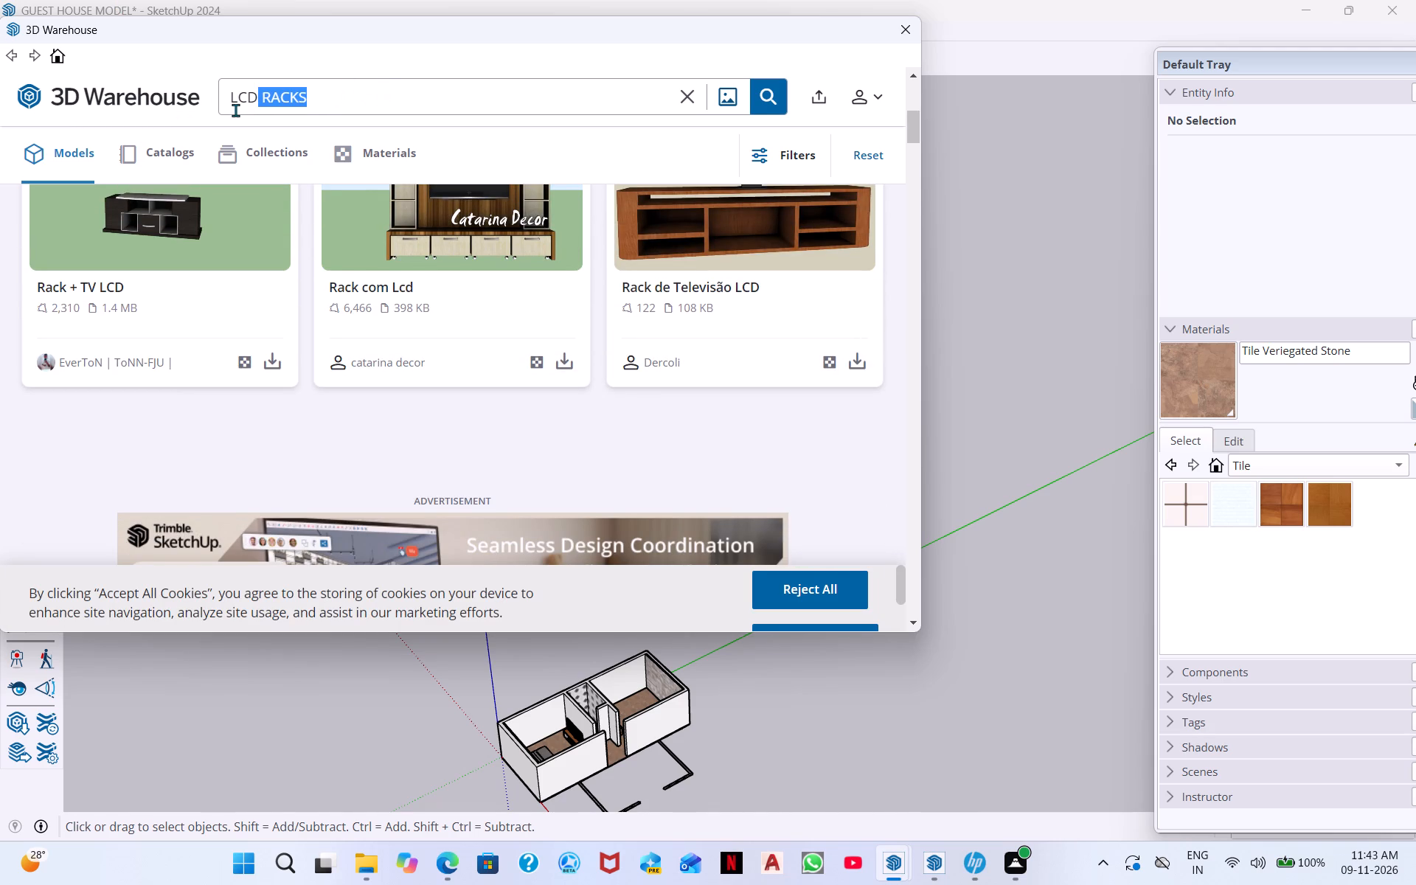
{"action": "left_click_drag", "start_coordinate": [299, 103], "coordinate": [222, 100]}
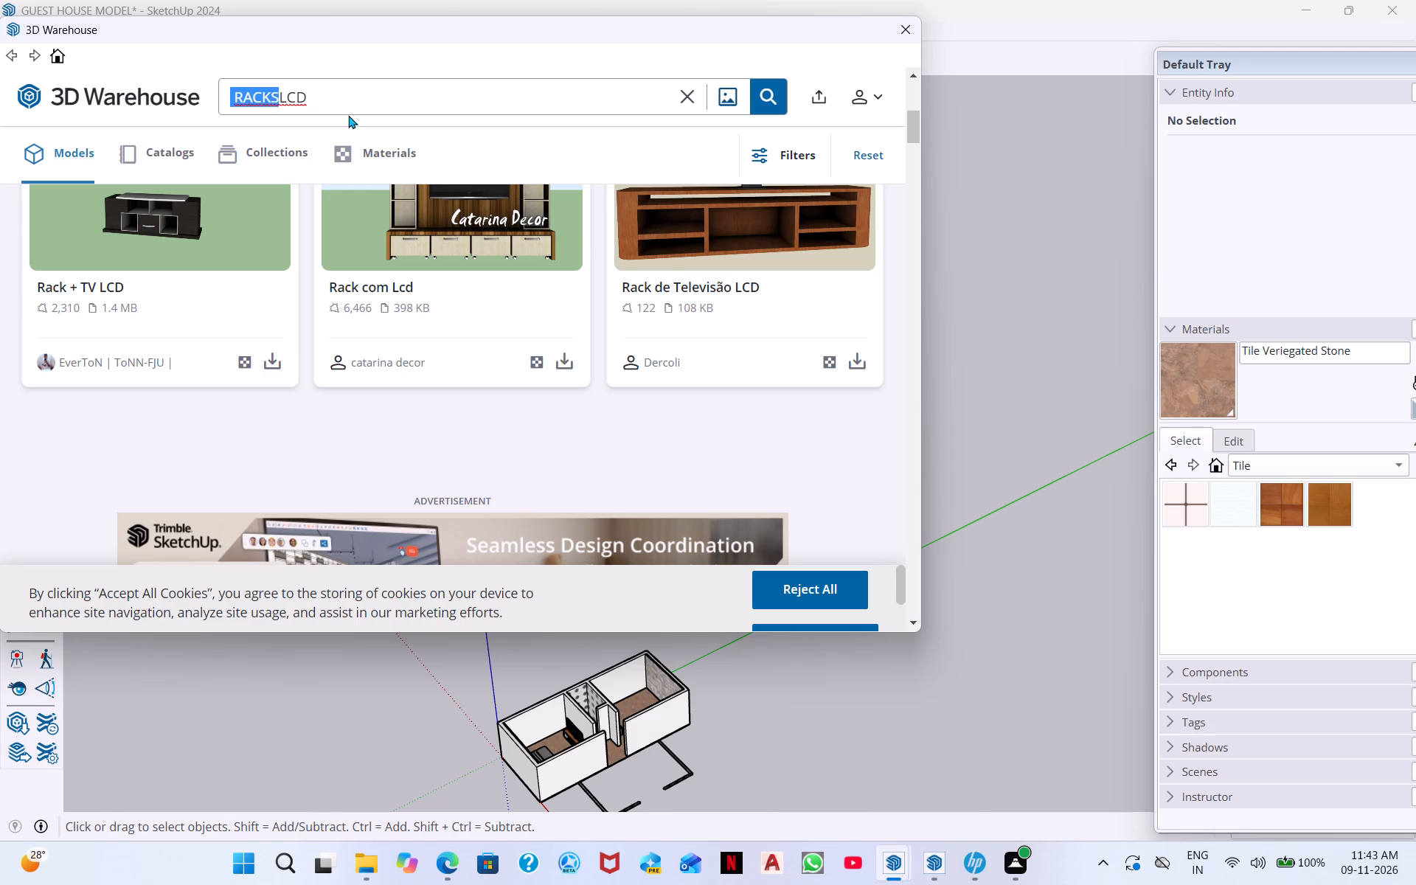
{"action": "left_click_drag", "start_coordinate": [350, 108], "coordinate": [206, 109]}
{"action": "key", "text": "BackSpace"}
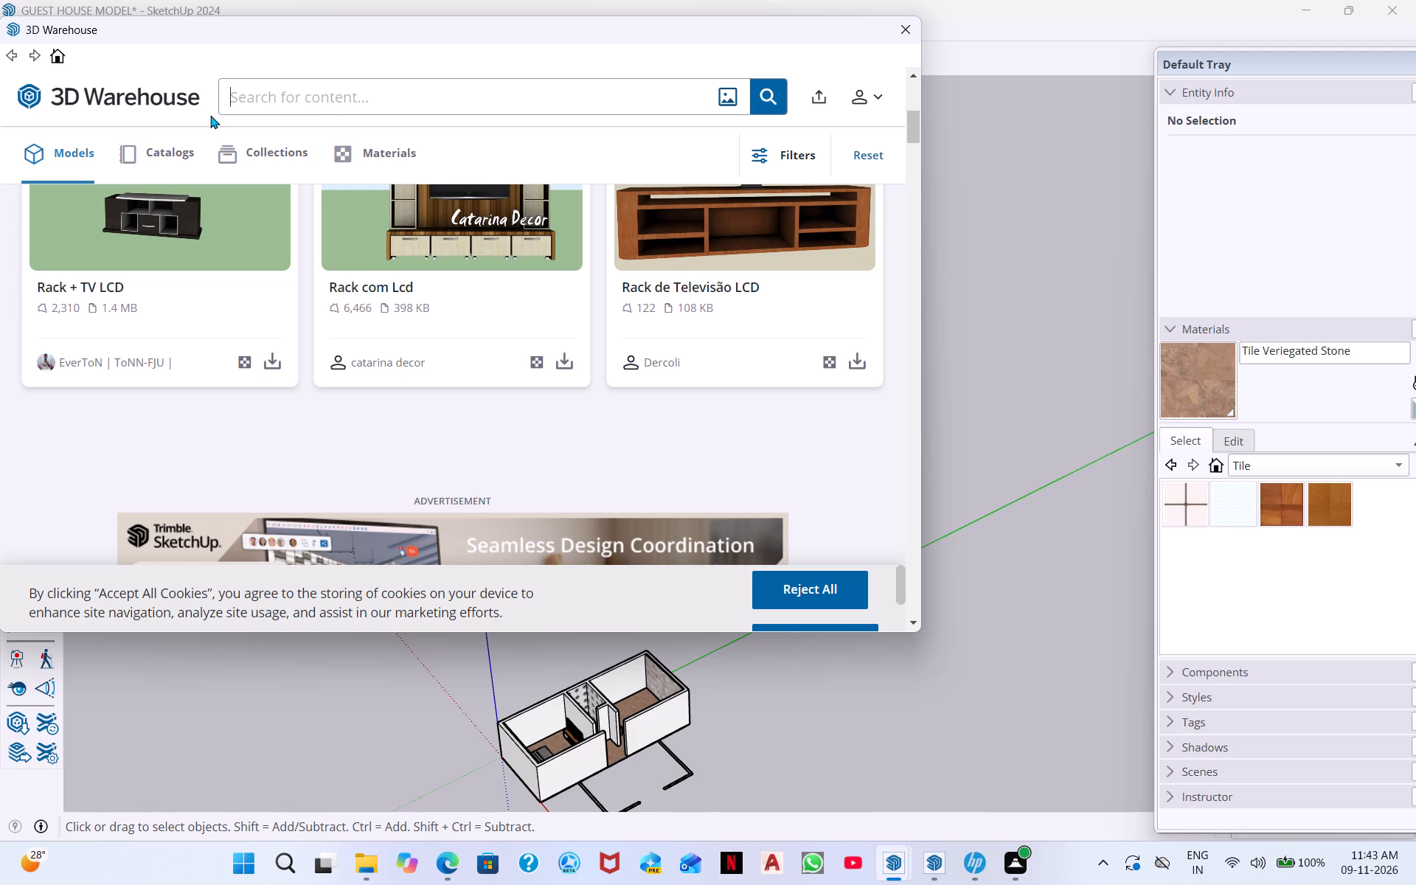
{"action": "key", "text": "s"}
{"action": "key", "text": "o"}
{"action": "type", "text": "FA"}
{"action": "key", "text": "space"}
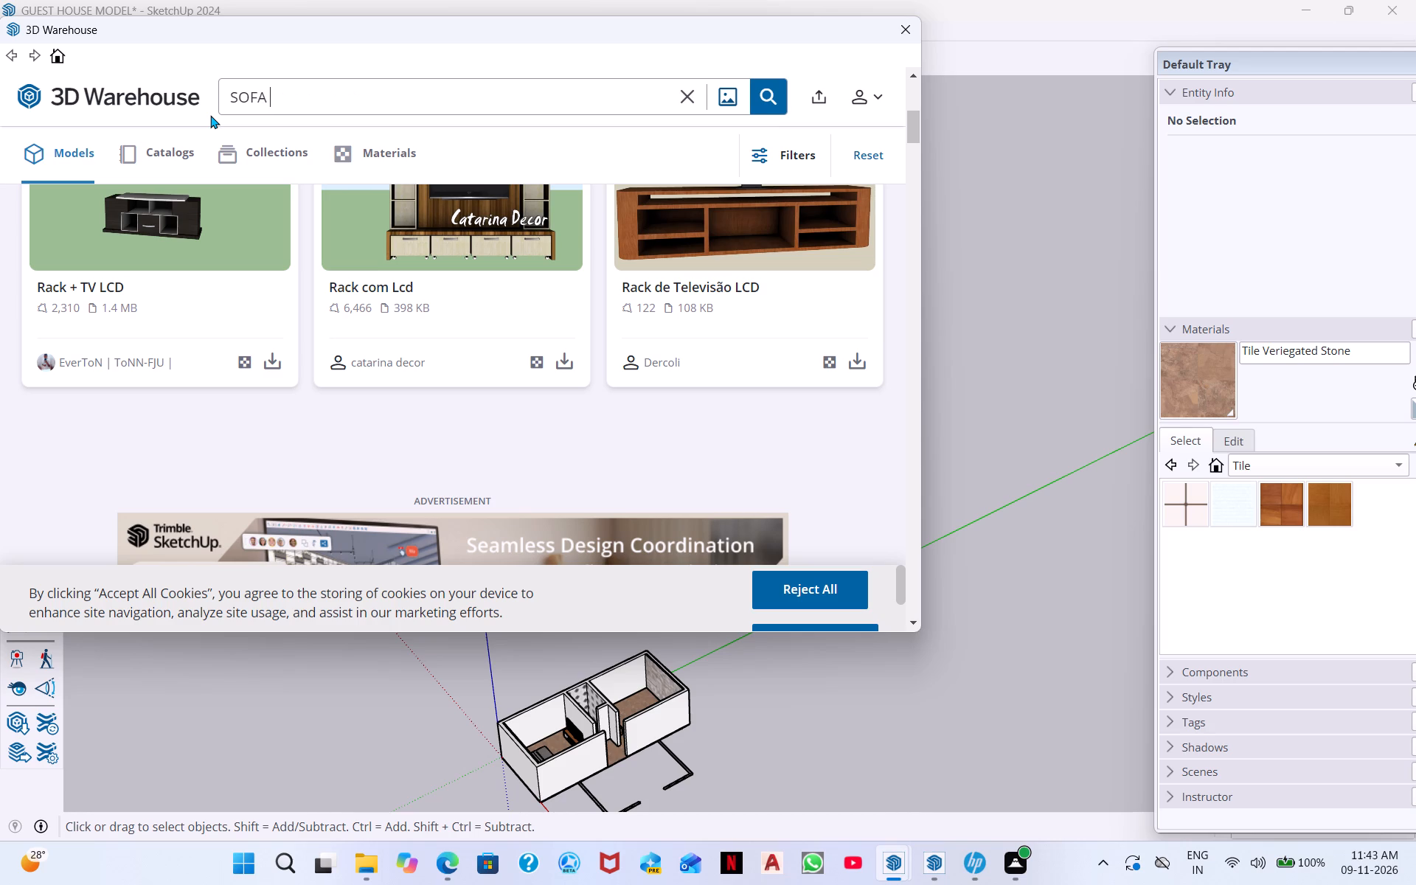
{"action": "key", "text": "Return"}
{"action": "key", "text": "Return"}
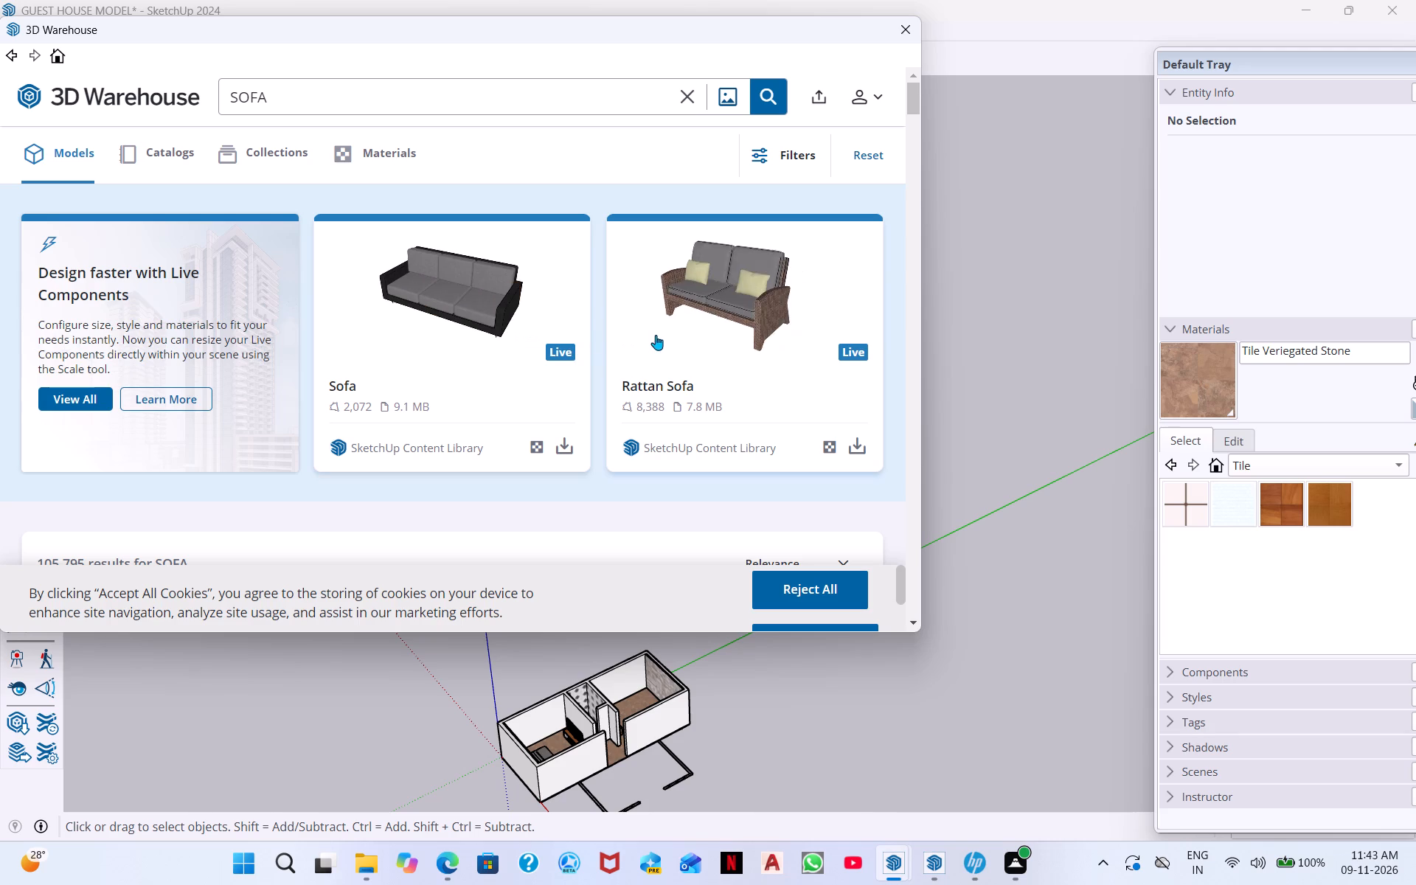
Browse the SOFA model results in 3D Warehouse for a sofa that suits the guest house.
{"action": "scroll", "coordinate": [709, 301], "scroll_direction": "down", "scroll_amount": 2}
{"action": "scroll", "coordinate": [522, 347], "scroll_direction": "down", "scroll_amount": 3}
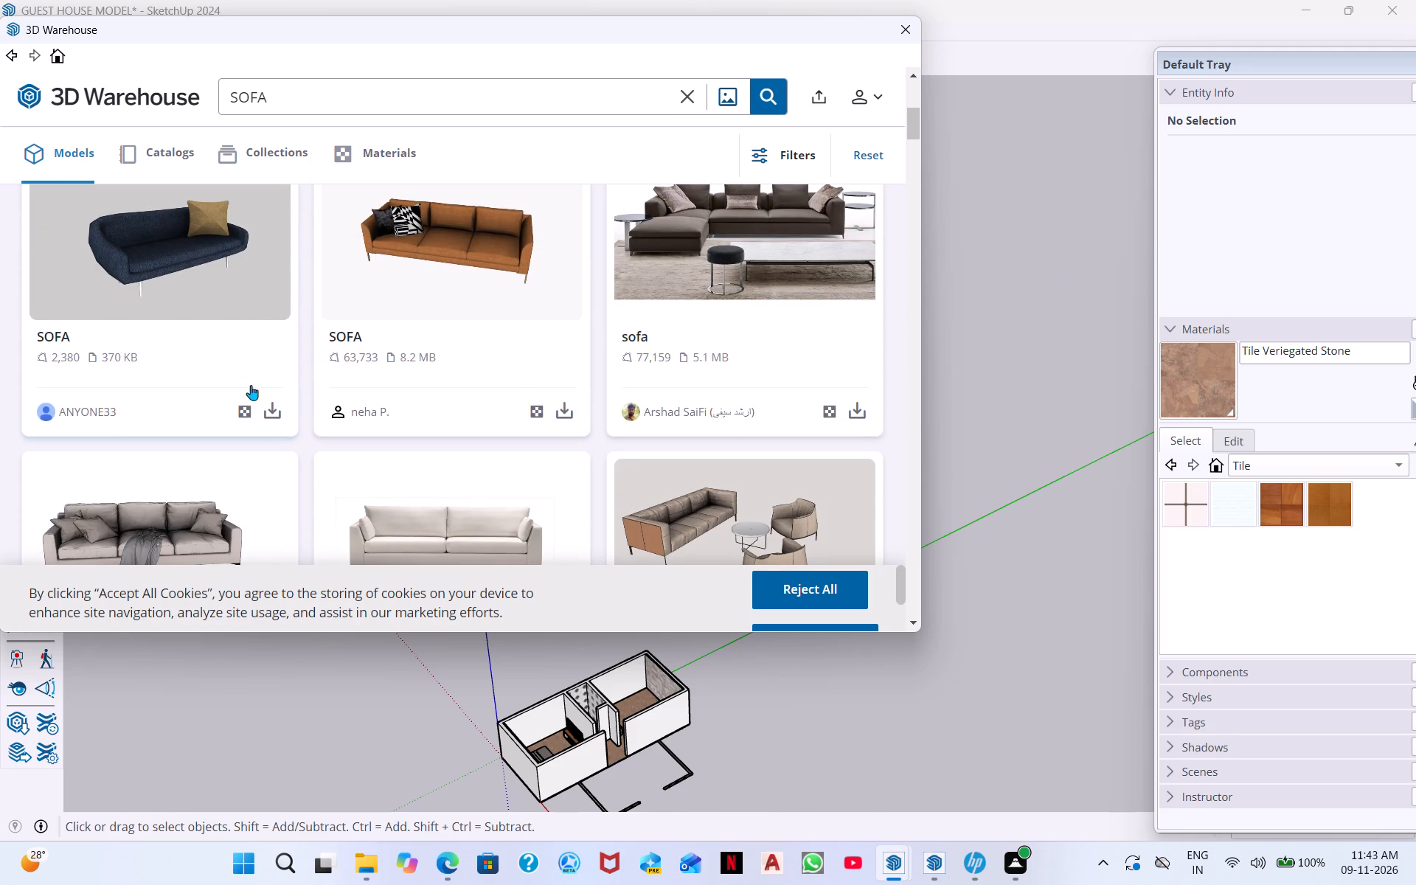
{"action": "scroll", "coordinate": [208, 398], "scroll_direction": "down", "scroll_amount": 3}
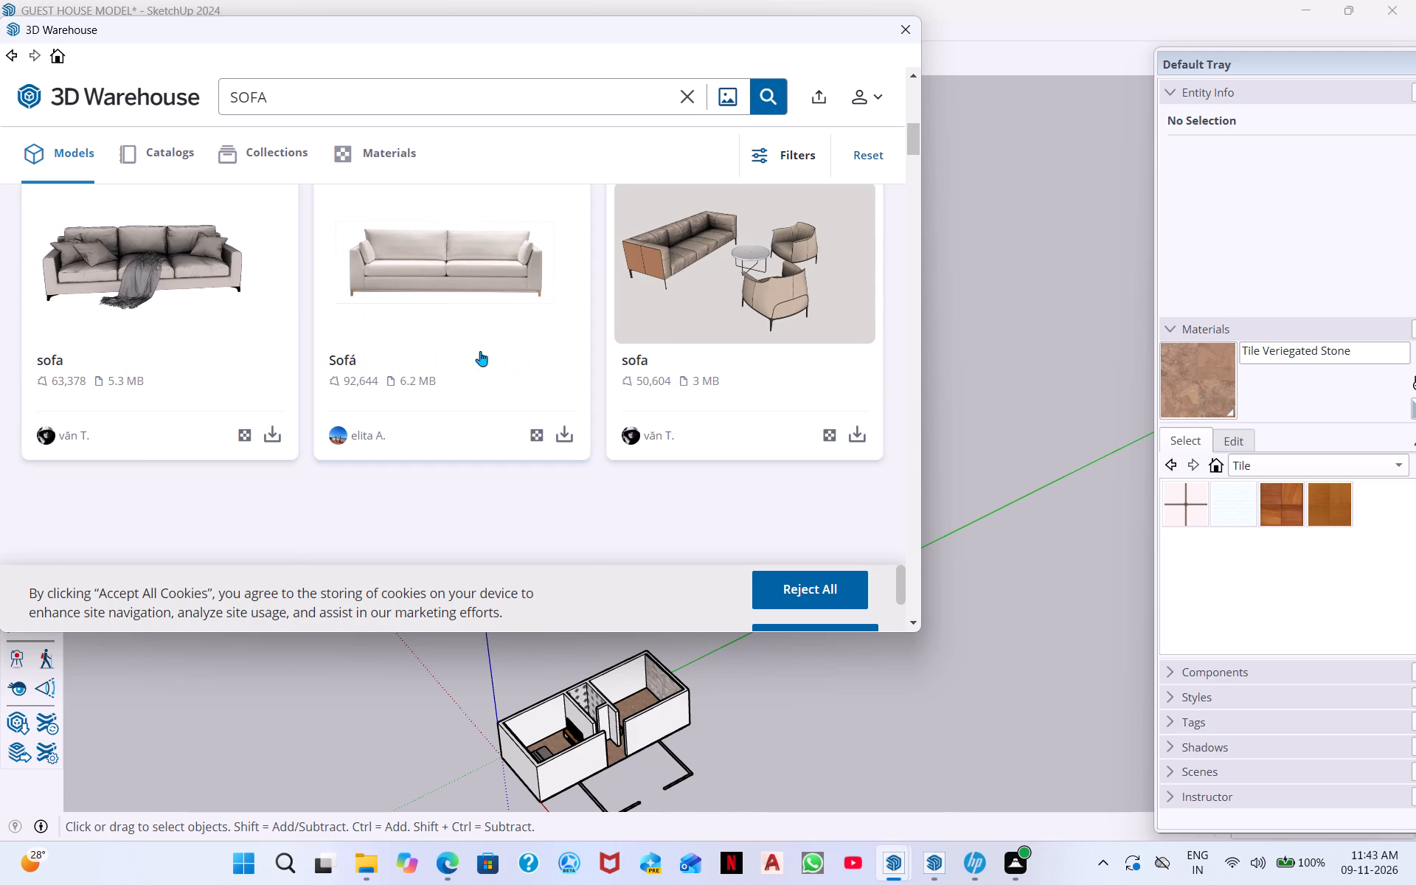
{"action": "scroll", "coordinate": [245, 364], "scroll_direction": "up", "scroll_amount": 3}
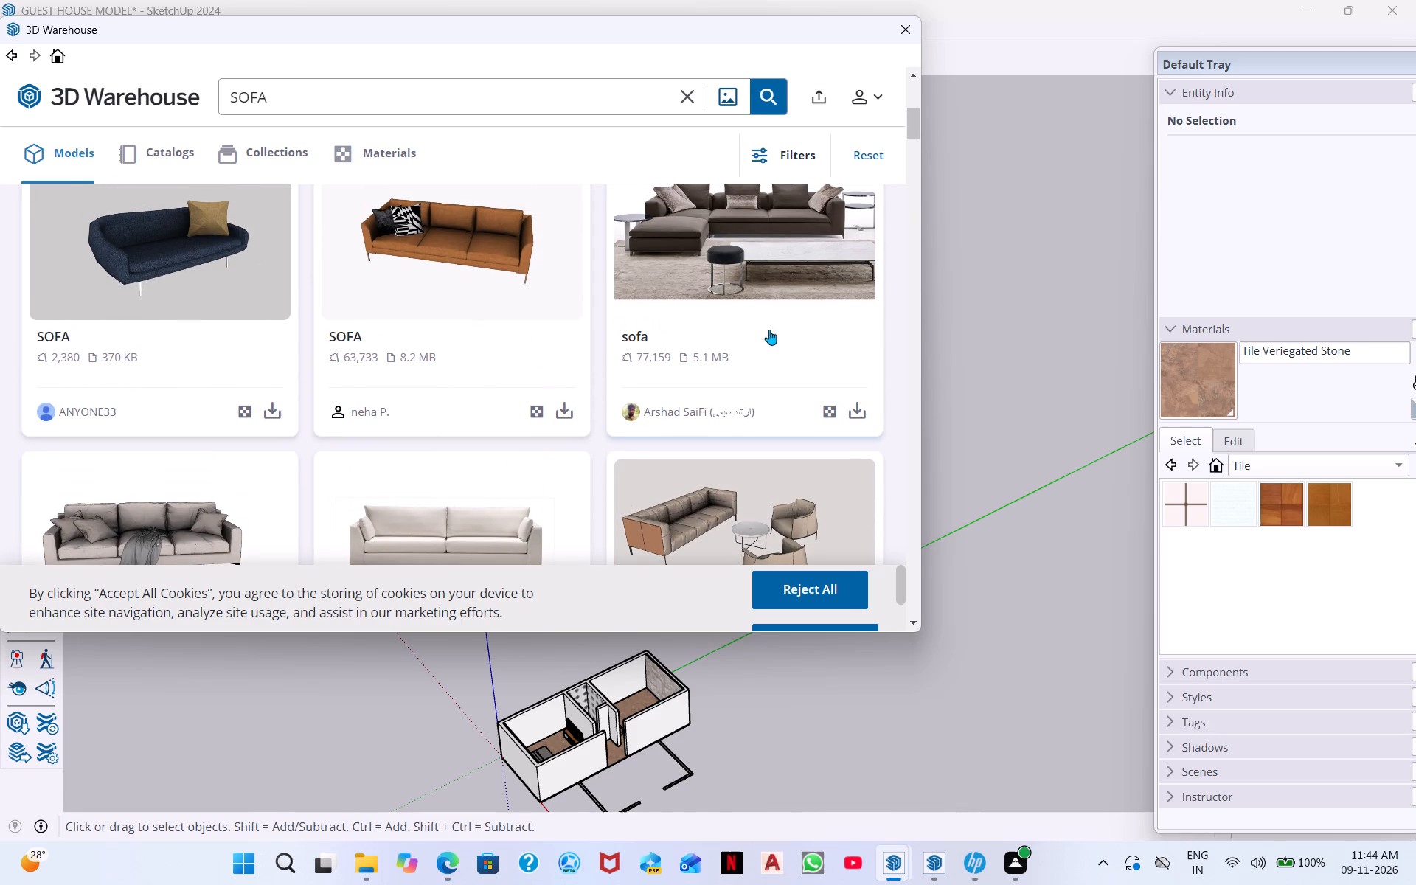
{"action": "scroll", "coordinate": [698, 314], "scroll_direction": "down", "scroll_amount": 7}
{"action": "scroll", "coordinate": [554, 324], "scroll_direction": "down", "scroll_amount": 4}
{"action": "scroll", "coordinate": [529, 317], "scroll_direction": "up", "scroll_amount": 2}
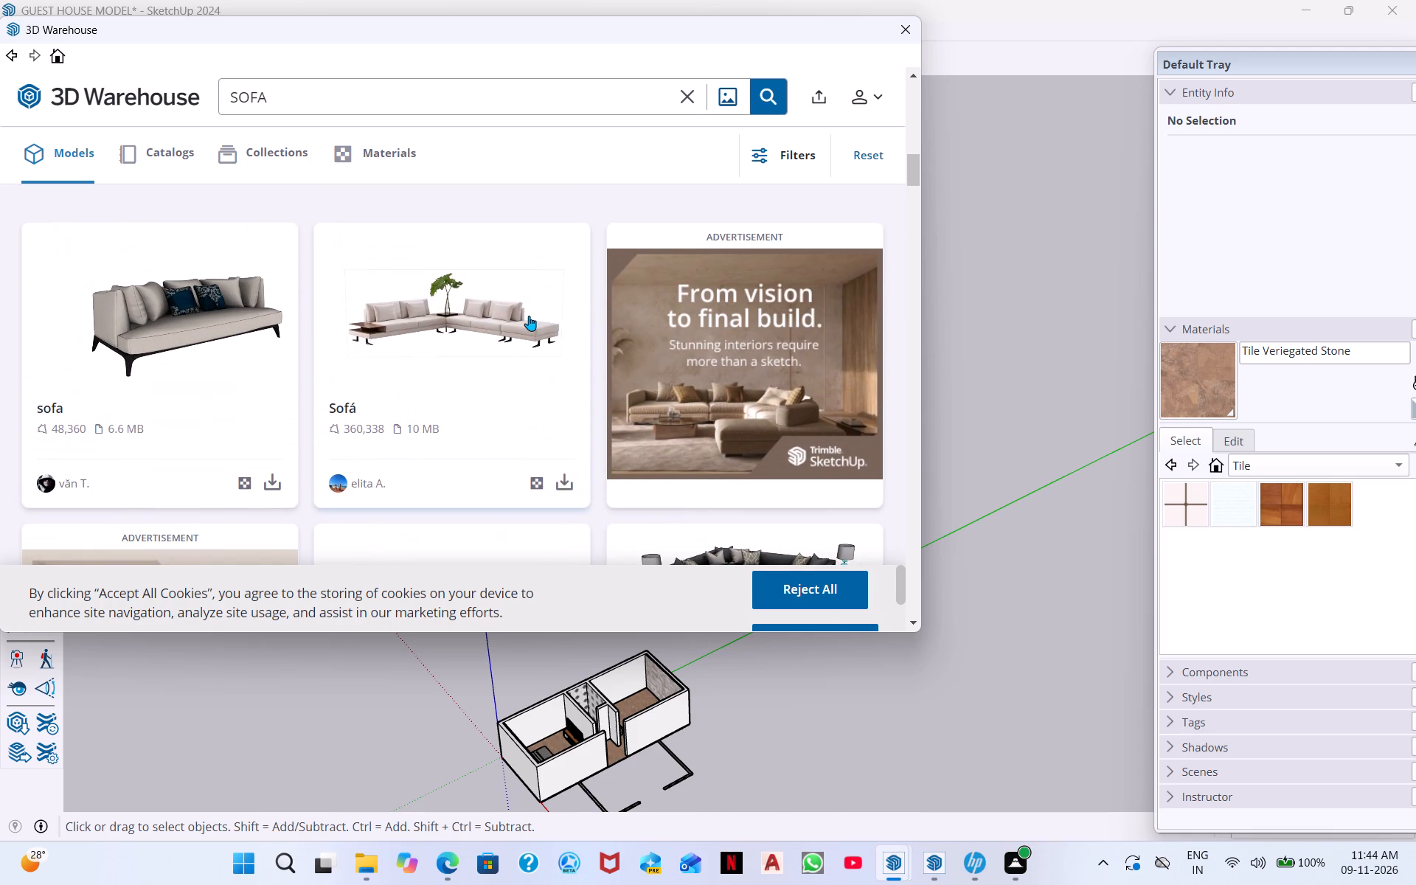
{"action": "scroll", "coordinate": [528, 317], "scroll_direction": "down", "scroll_amount": 1}
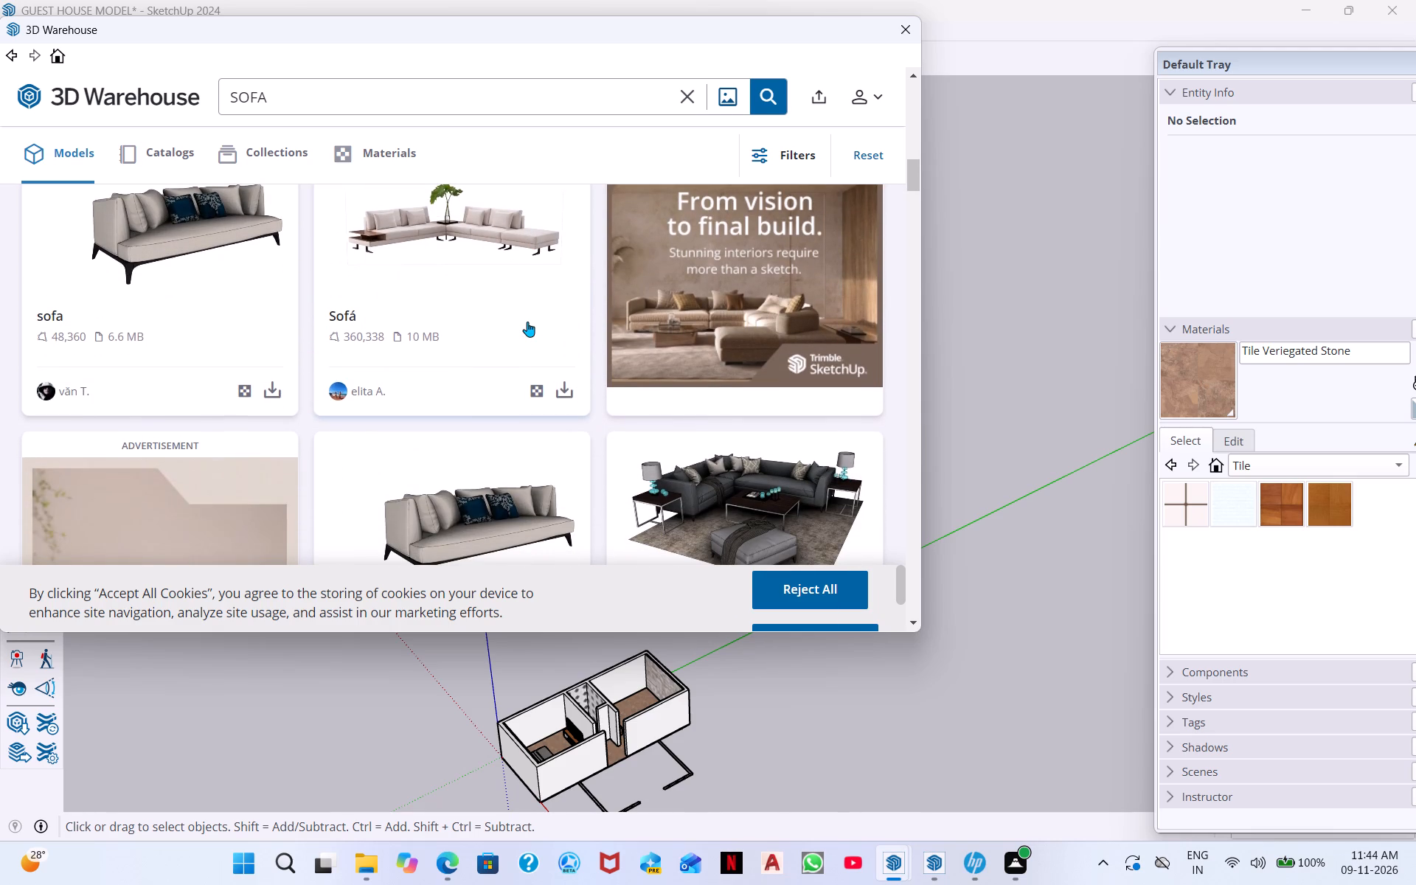
{"action": "scroll", "coordinate": [521, 327], "scroll_direction": "down", "scroll_amount": 1}
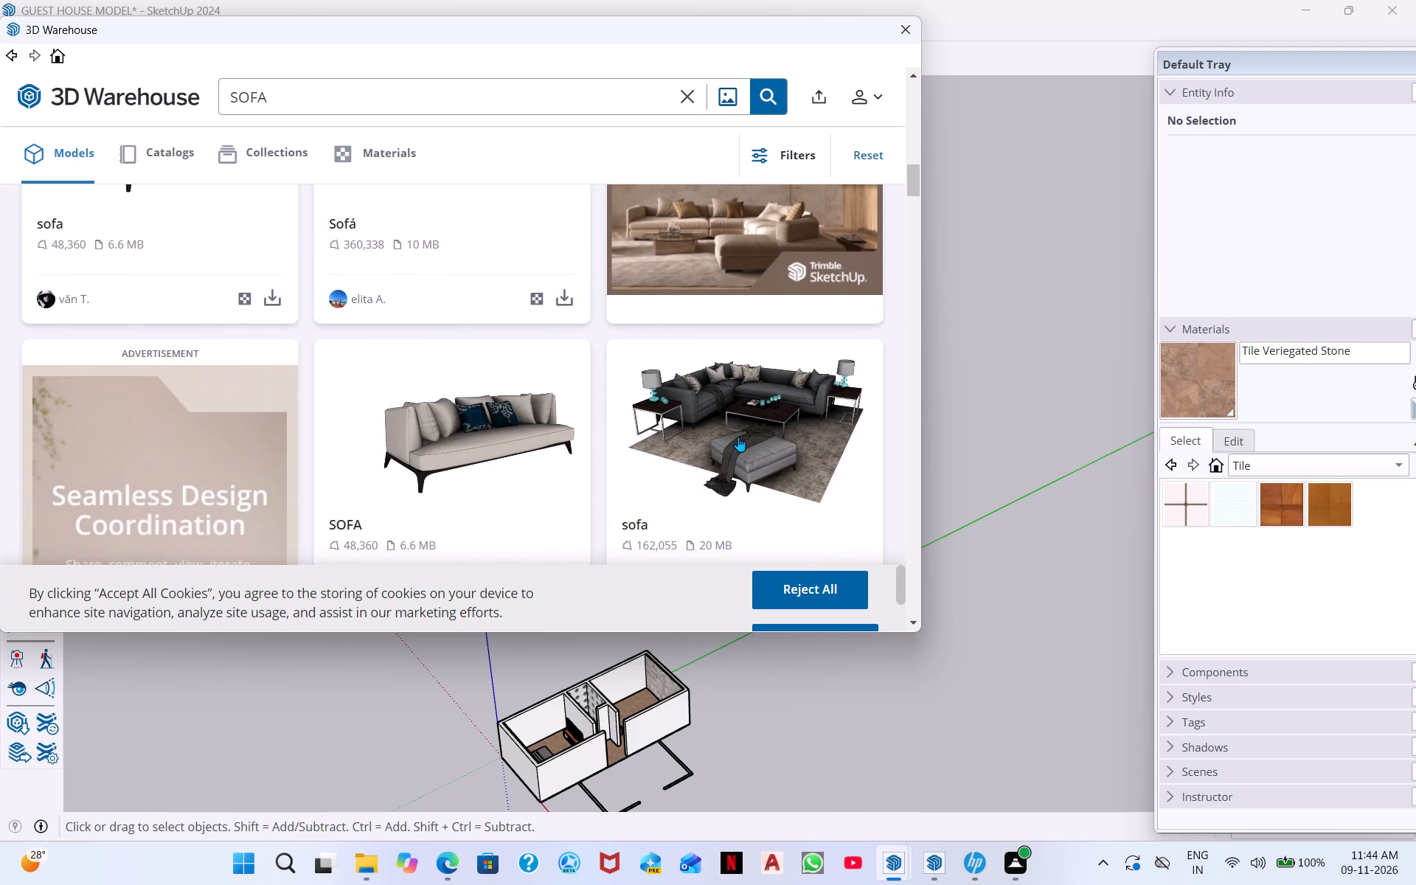
{"action": "scroll", "coordinate": [704, 437], "scroll_direction": "down", "scroll_amount": 2}
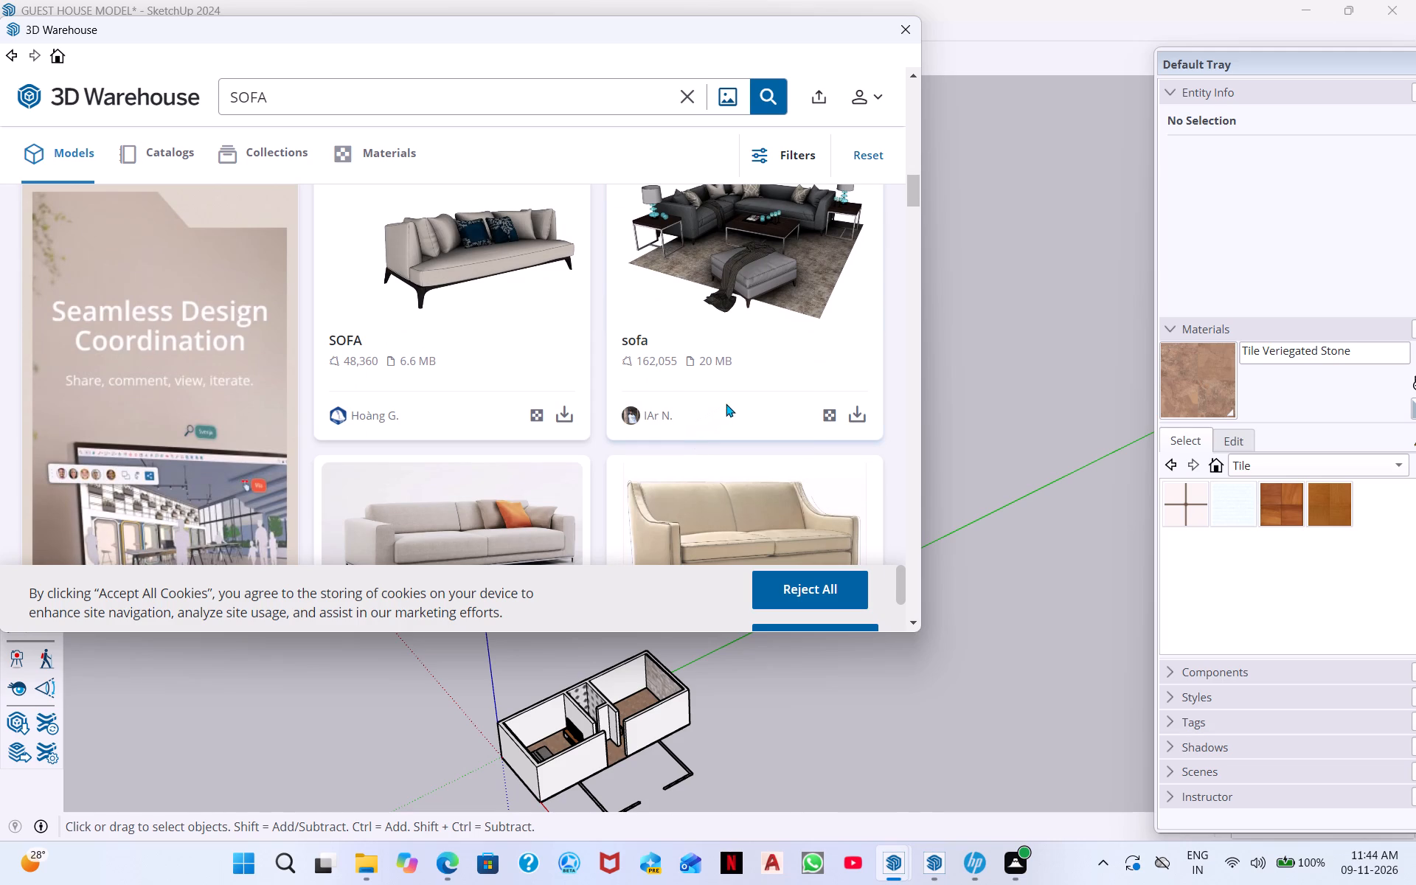
{"action": "scroll", "coordinate": [514, 389], "scroll_direction": "down", "scroll_amount": 6}
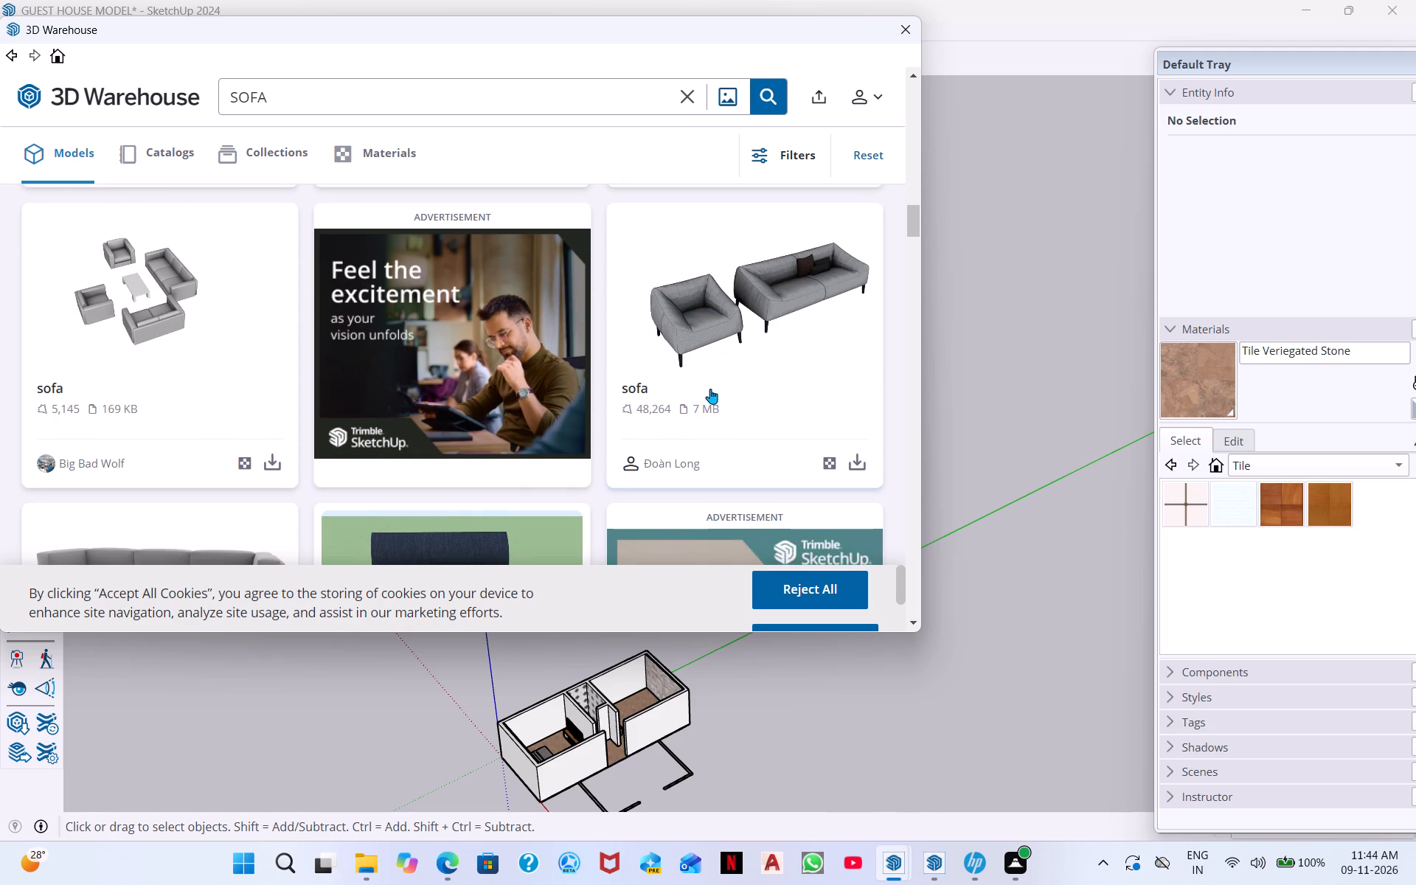
{"action": "scroll", "coordinate": [575, 417], "scroll_direction": "down", "scroll_amount": 2}
{"action": "scroll", "coordinate": [406, 395], "scroll_direction": "down", "scroll_amount": 3}
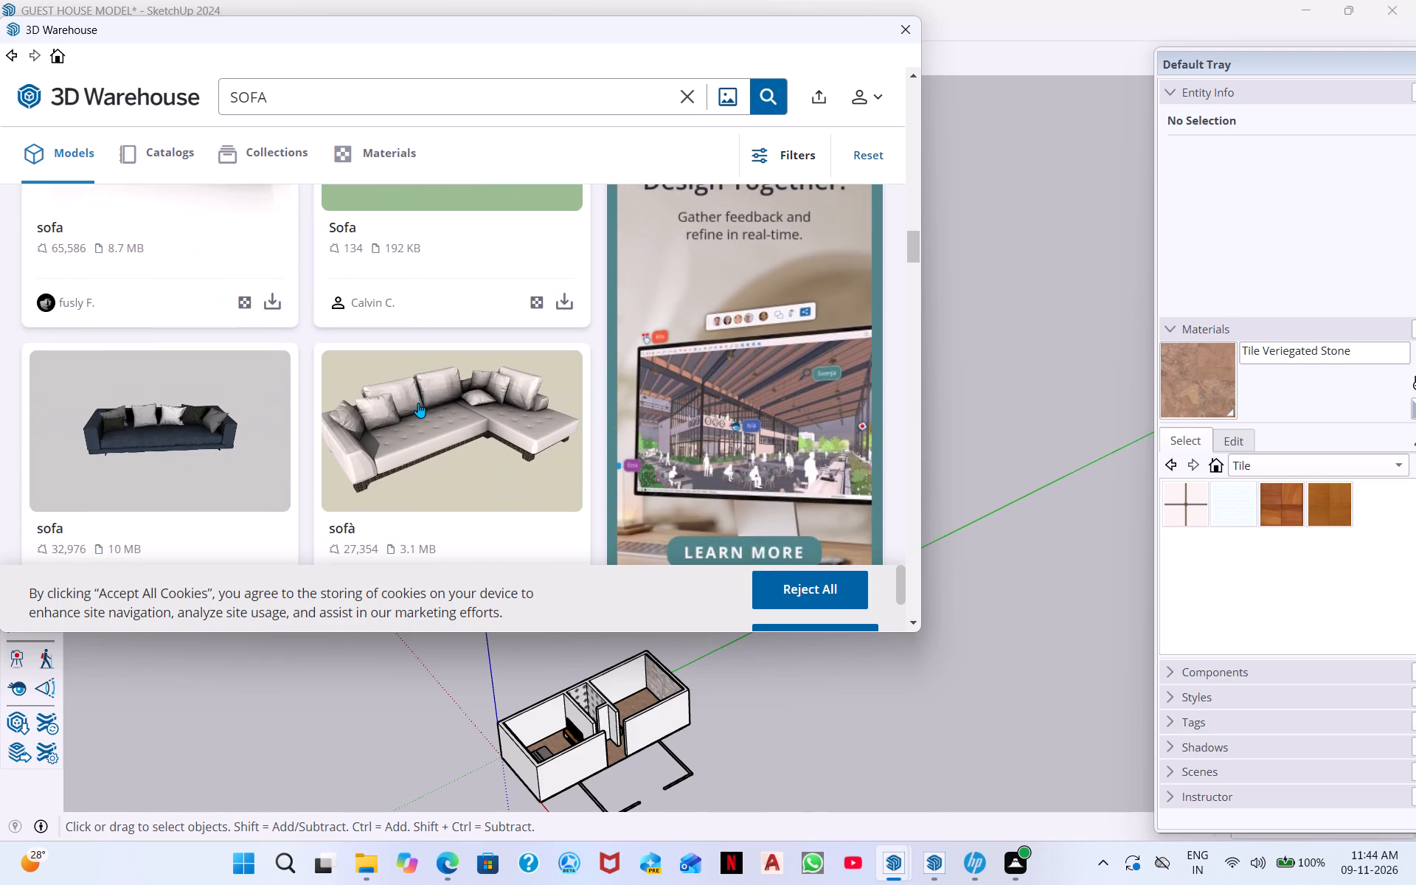
{"action": "scroll", "coordinate": [418, 403], "scroll_direction": "down", "scroll_amount": 2}
{"action": "scroll", "coordinate": [475, 372], "scroll_direction": "down", "scroll_amount": 2}
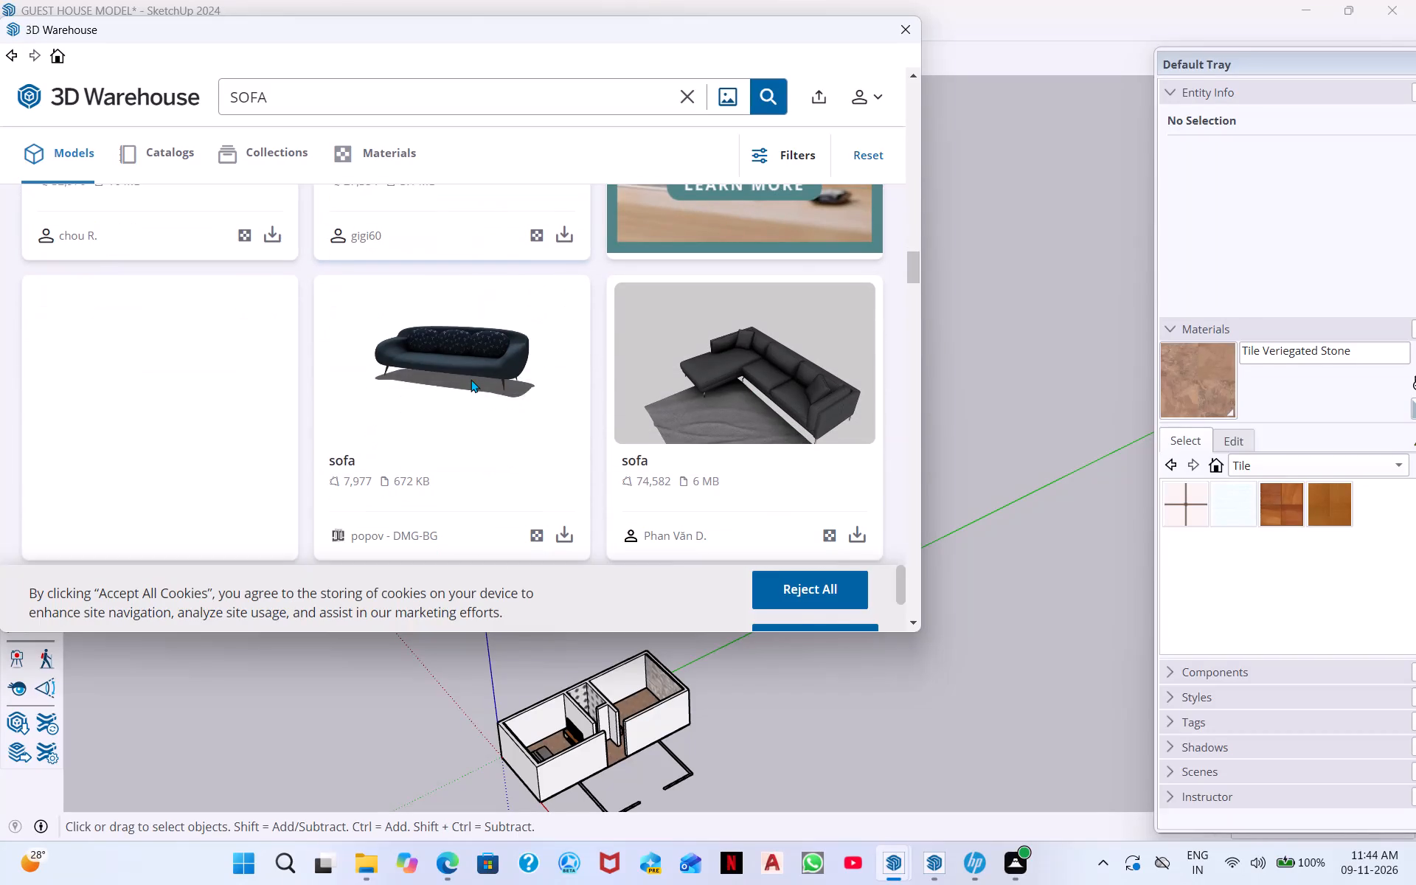
{"action": "scroll", "coordinate": [471, 379], "scroll_direction": "down", "scroll_amount": 1}
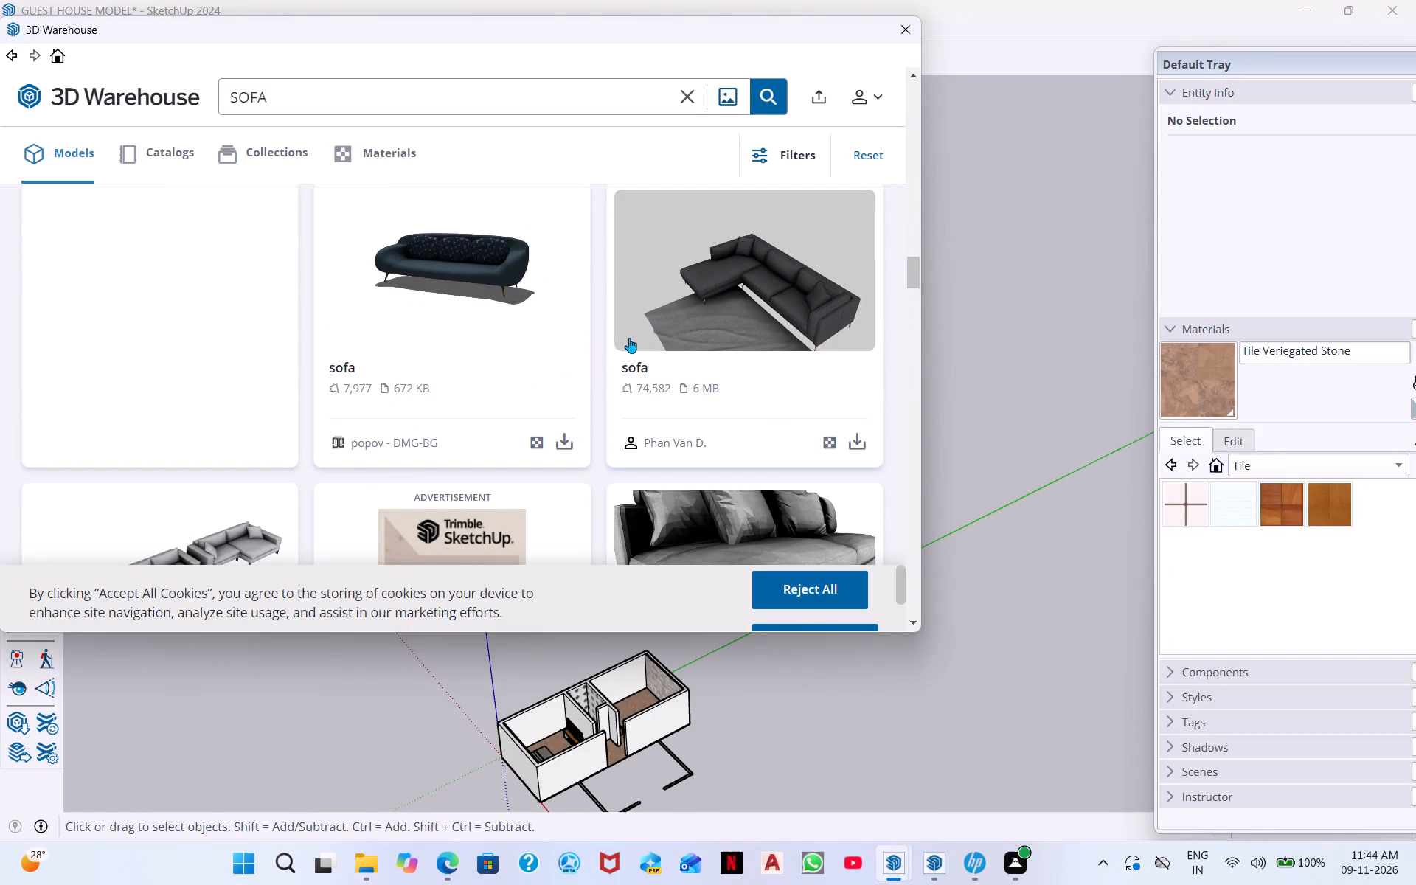
{"action": "scroll", "coordinate": [719, 359], "scroll_direction": "down", "scroll_amount": 3}
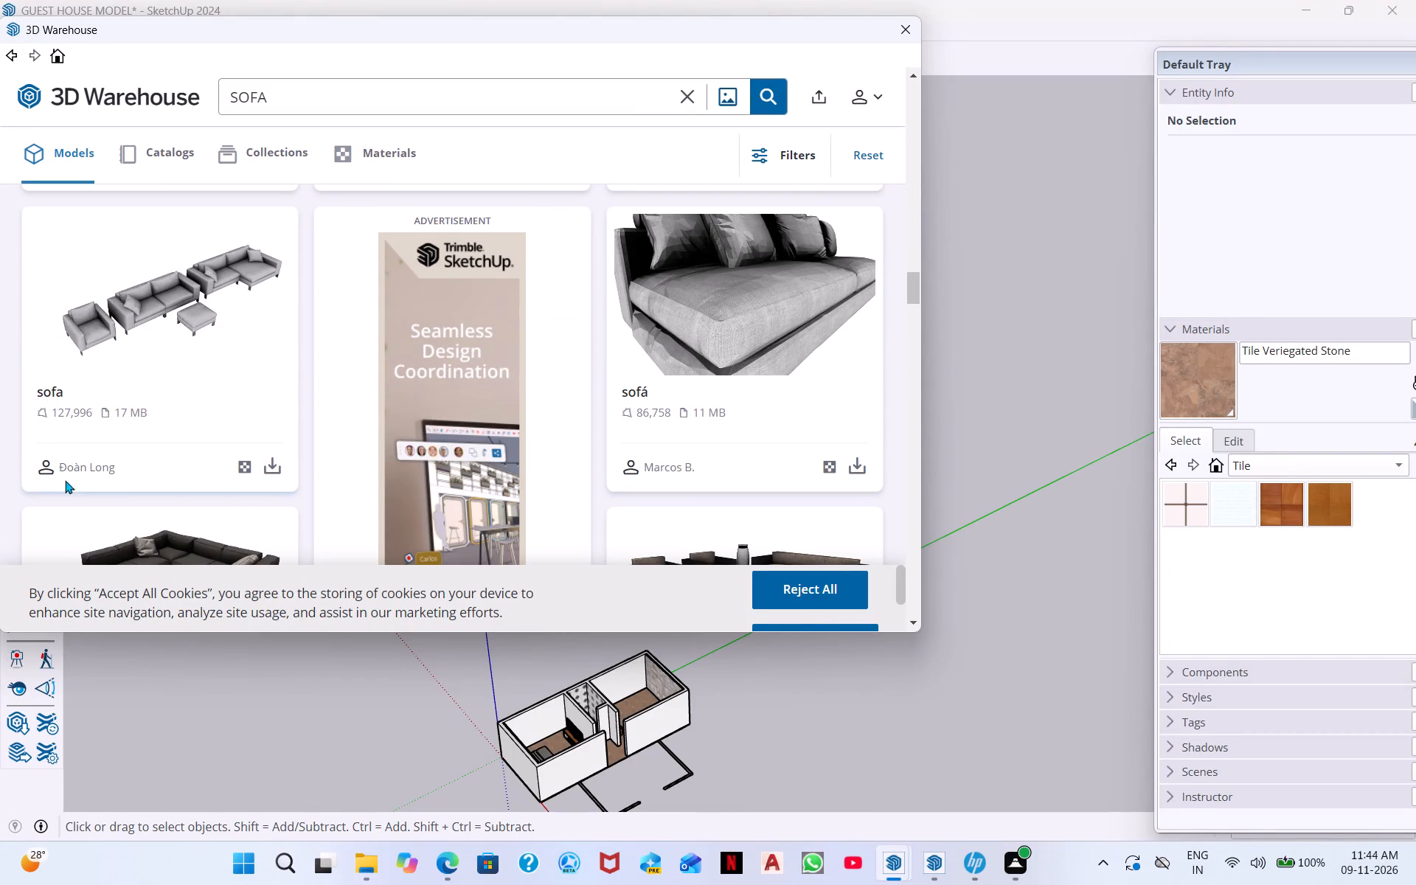
{"action": "scroll", "coordinate": [589, 410], "scroll_direction": "down", "scroll_amount": 3}
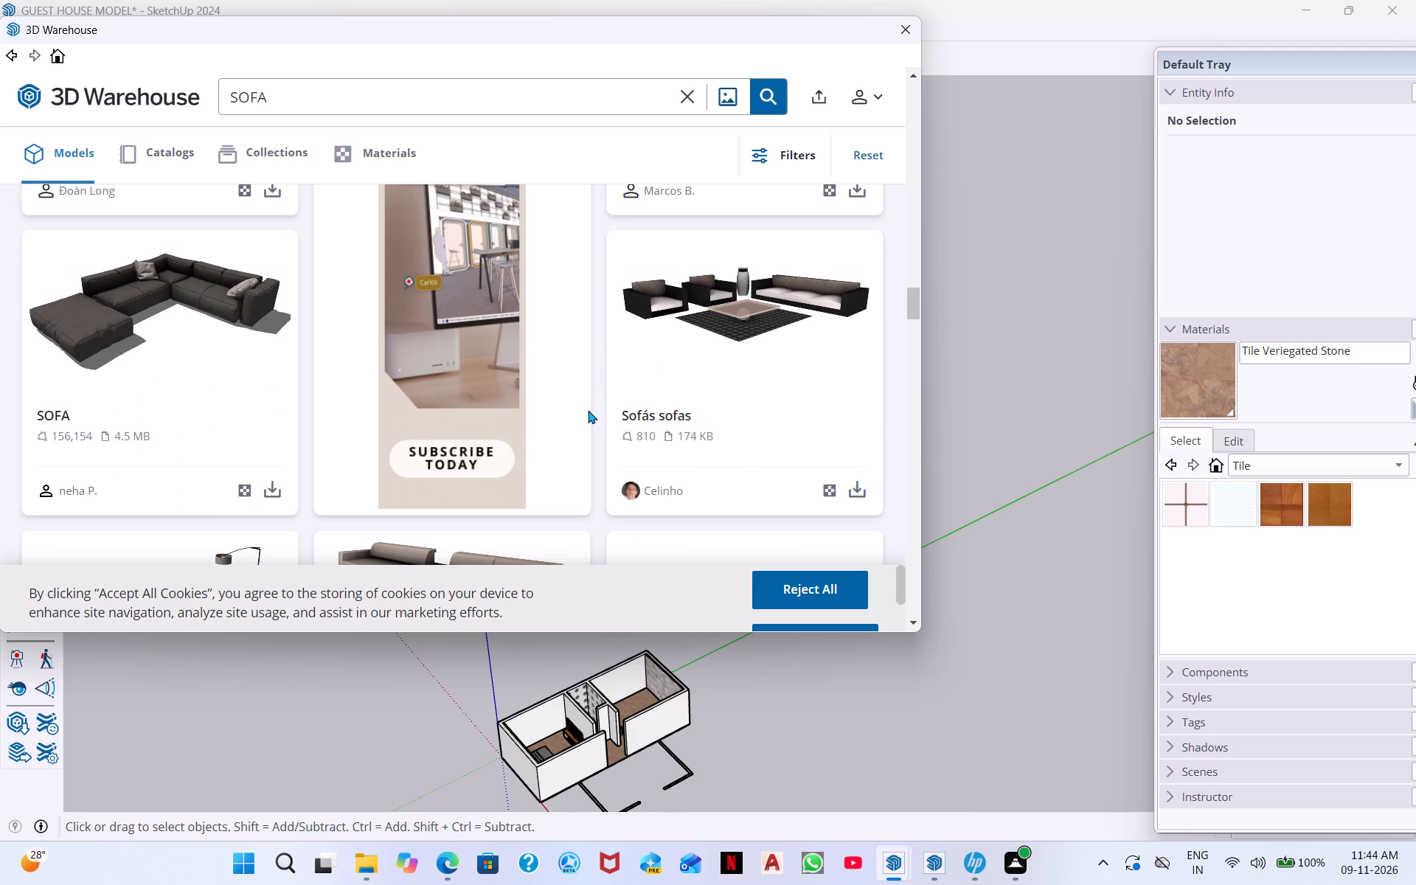
{"action": "scroll", "coordinate": [588, 410], "scroll_direction": "down", "scroll_amount": 3}
{"action": "scroll", "coordinate": [588, 409], "scroll_direction": "up", "scroll_amount": 2}
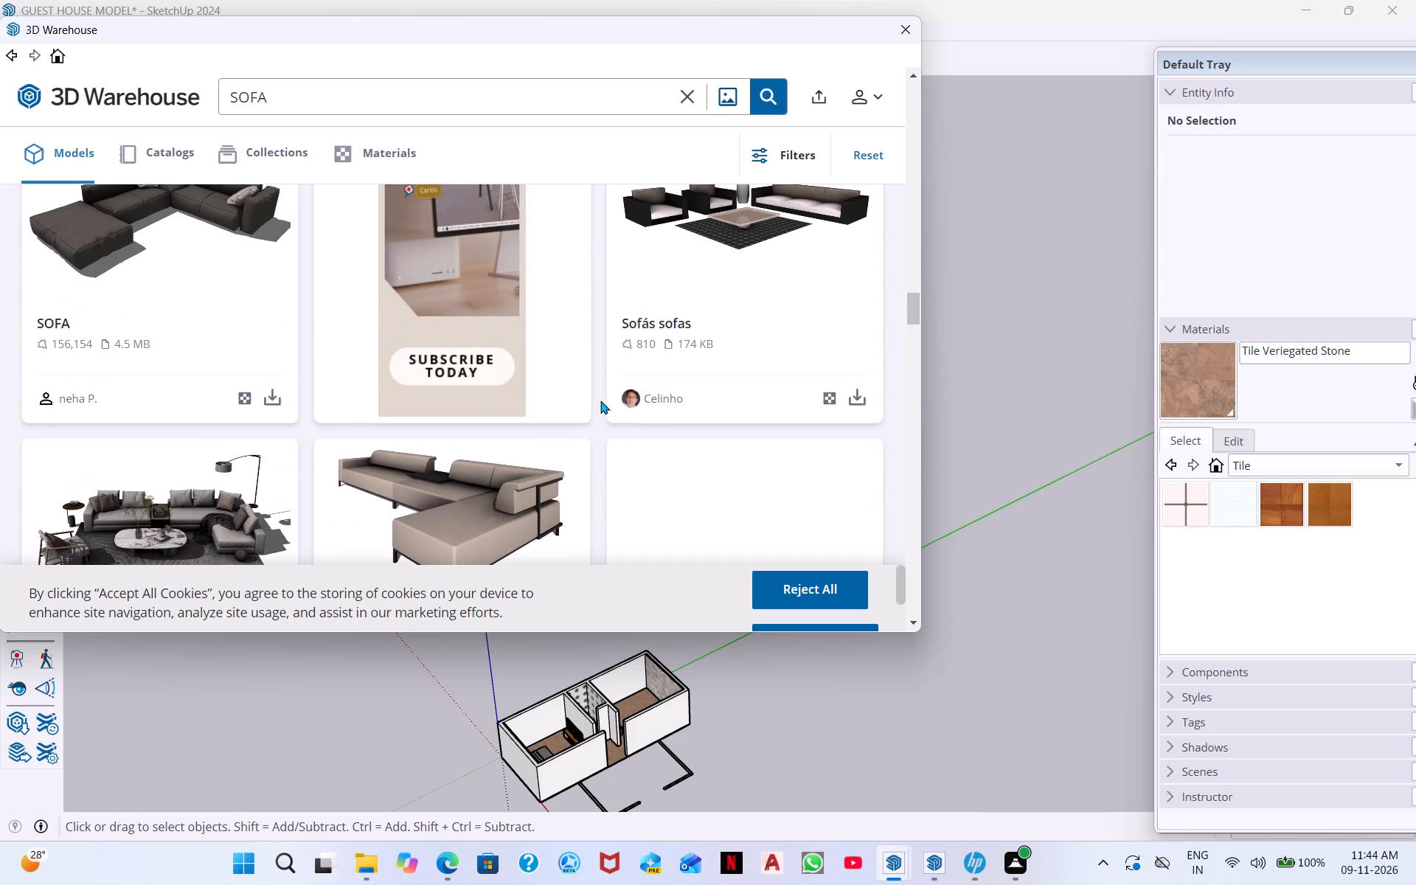
{"action": "scroll", "coordinate": [745, 338], "scroll_direction": "up", "scroll_amount": 1}
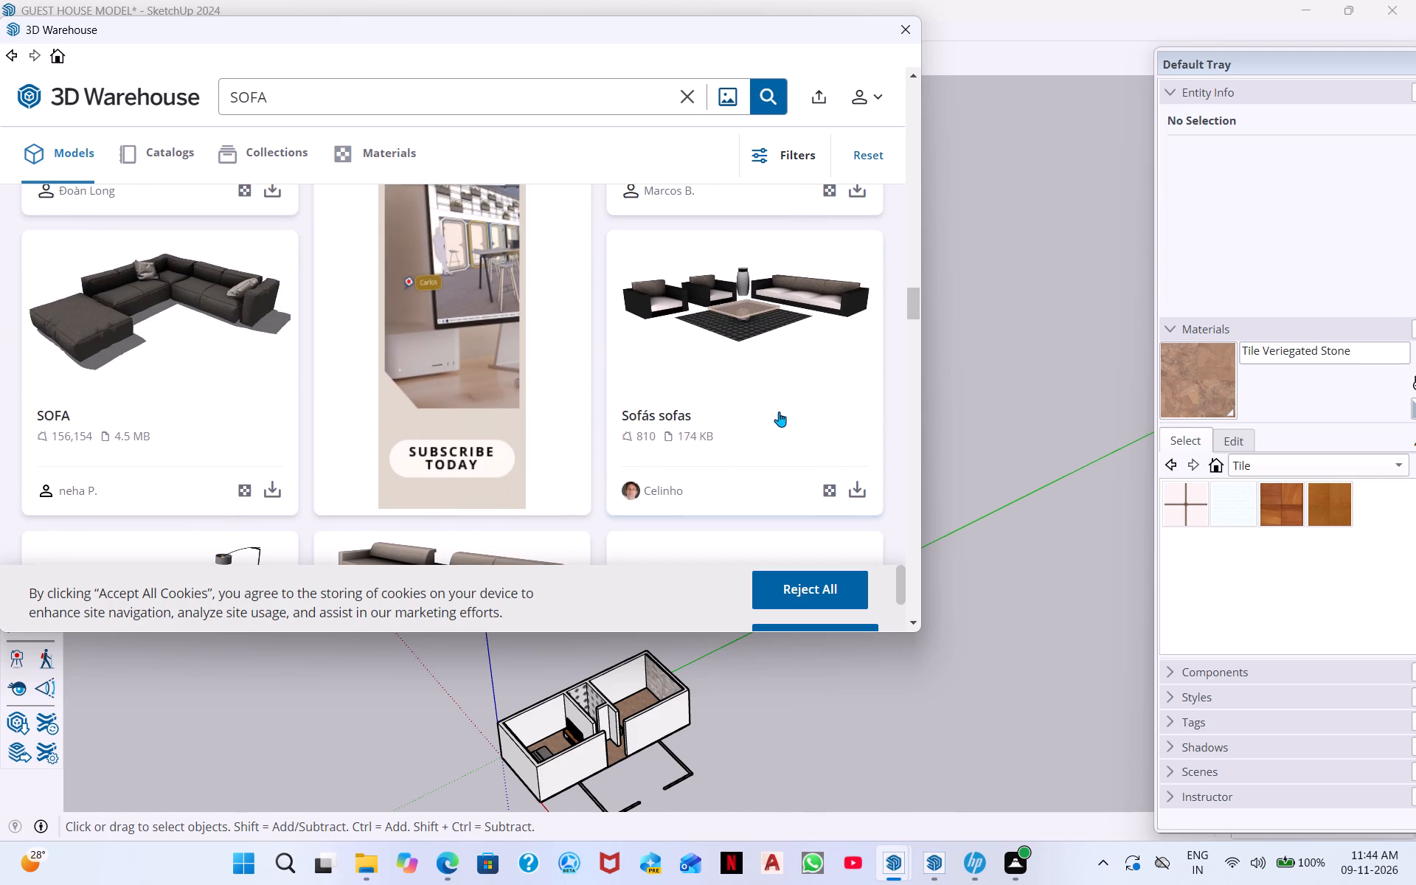
{"action": "scroll", "coordinate": [473, 357], "scroll_direction": "down", "scroll_amount": 3}
{"action": "scroll", "coordinate": [337, 388], "scroll_direction": "up", "scroll_amount": 1}
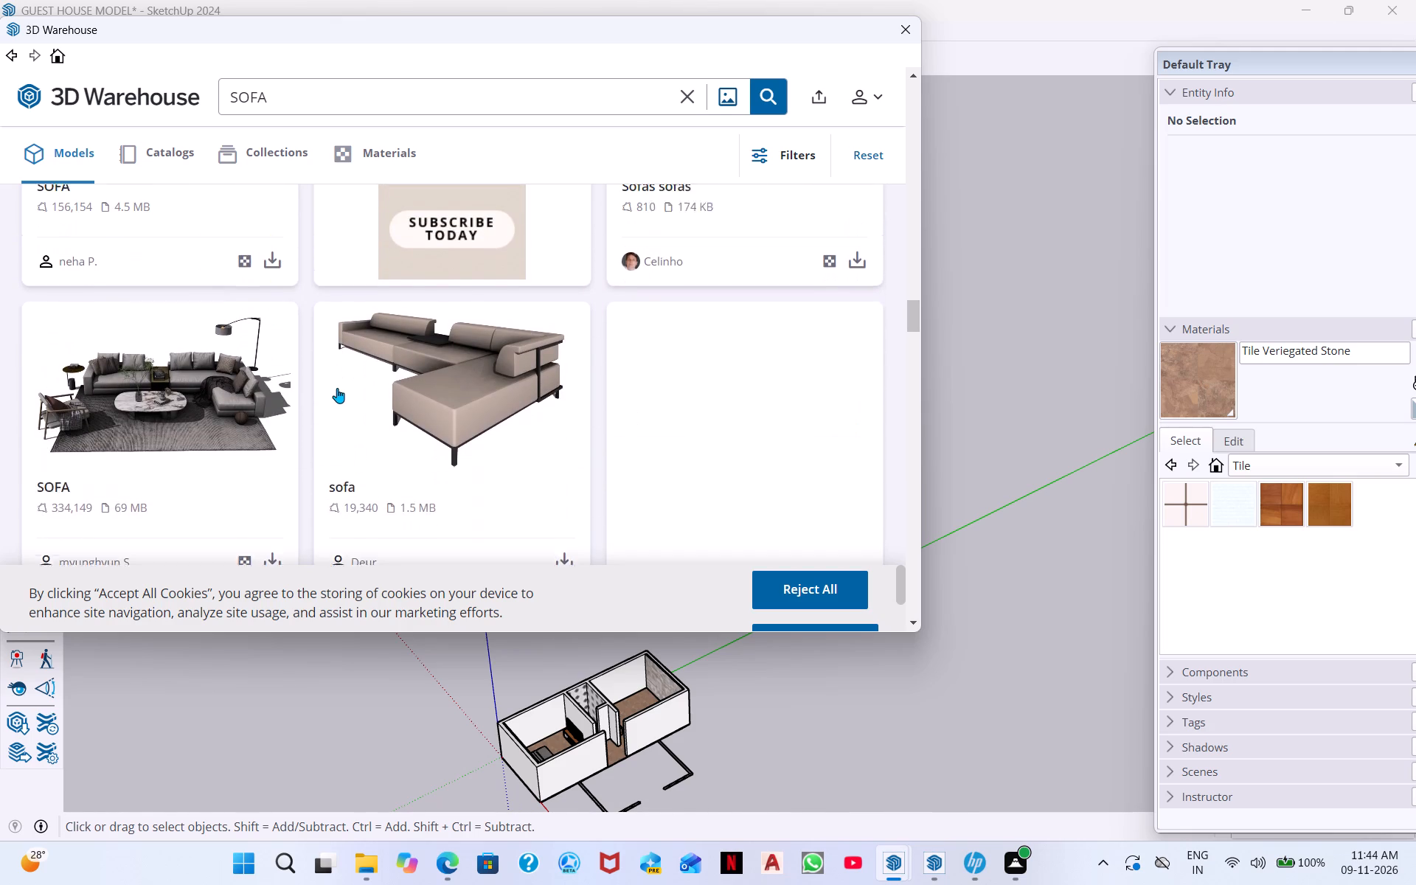
{"action": "scroll", "coordinate": [336, 390], "scroll_direction": "down", "scroll_amount": 3}
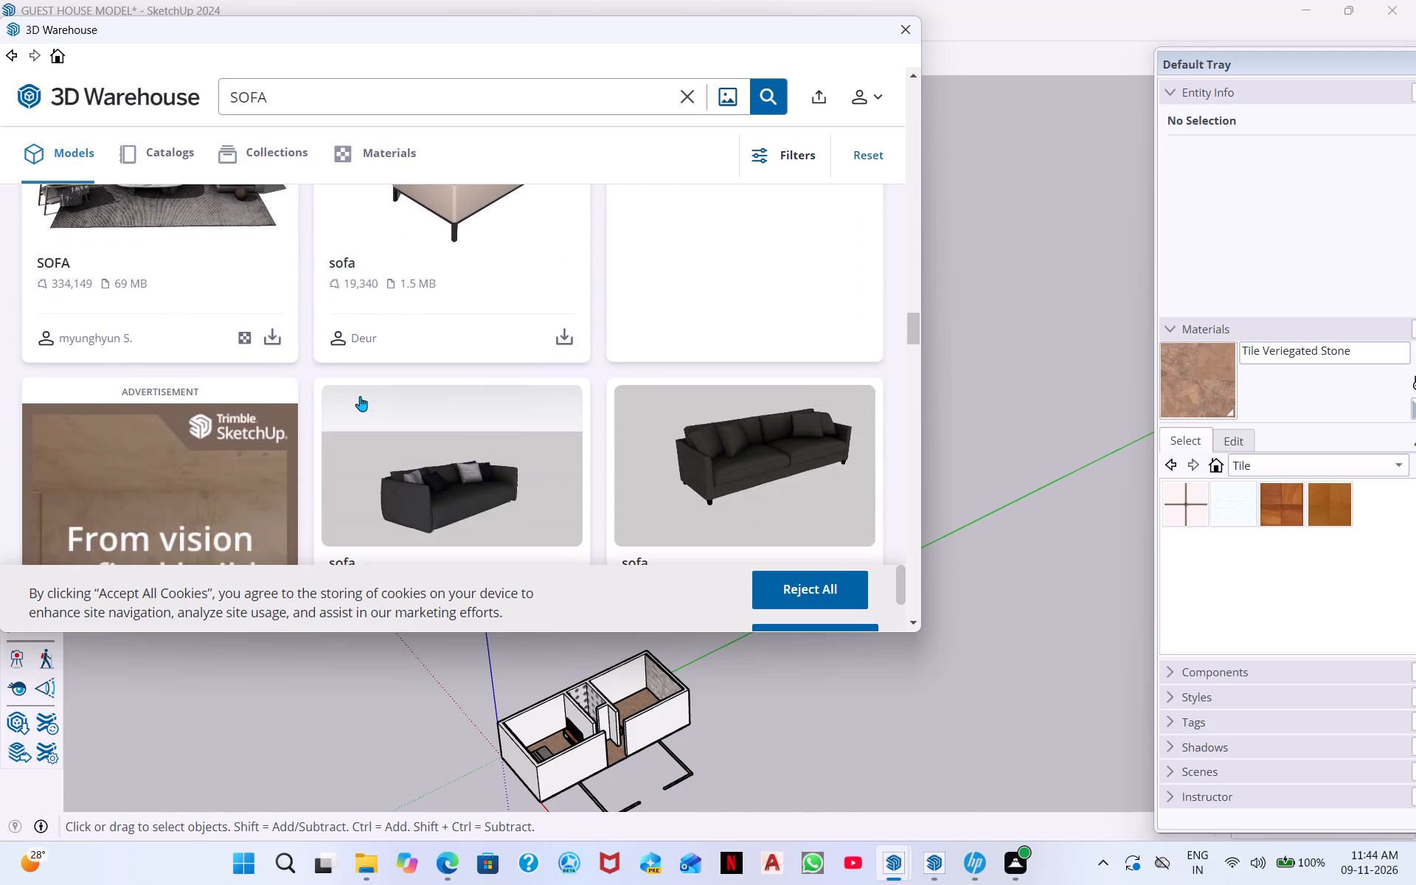
{"action": "scroll", "coordinate": [361, 392], "scroll_direction": "up", "scroll_amount": 1}
{"action": "scroll", "coordinate": [372, 373], "scroll_direction": "down", "scroll_amount": 4}
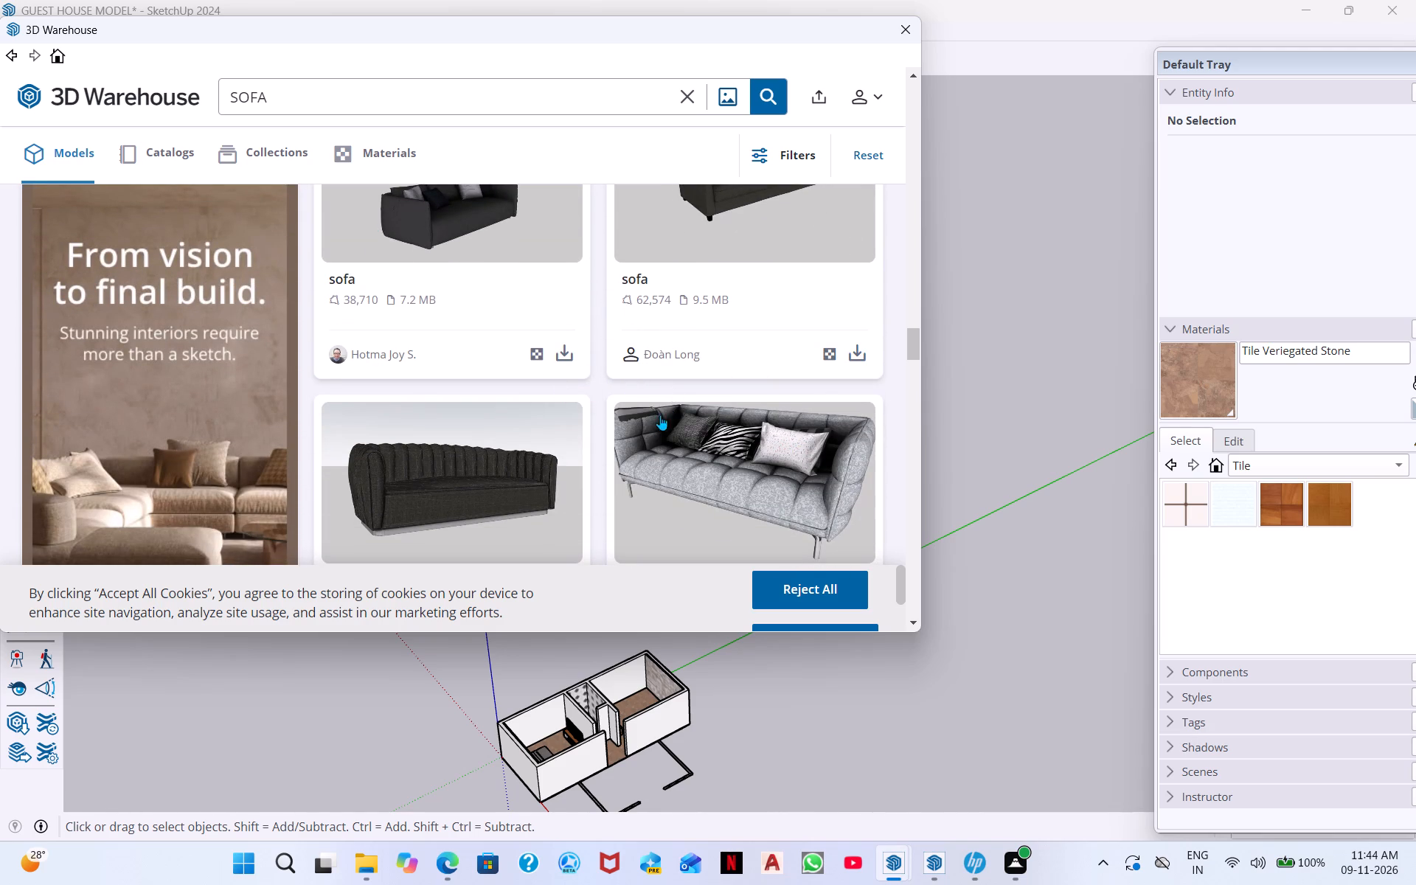
{"action": "scroll", "coordinate": [628, 417], "scroll_direction": "down", "scroll_amount": 3}
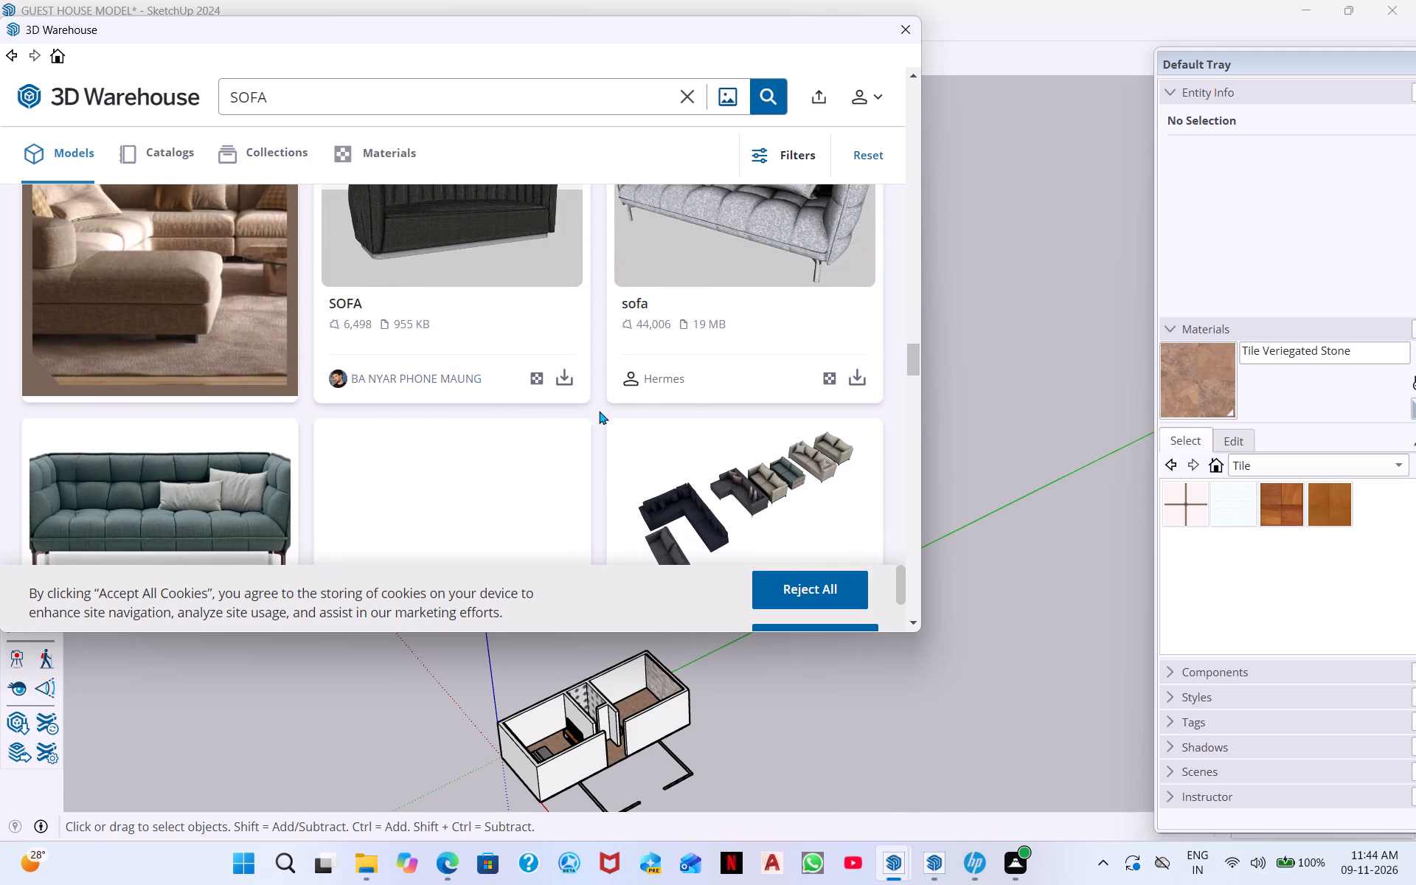
Go back through the earlier SOFA results and compare the sofas and sofa sets already passed.
{"action": "scroll", "coordinate": [628, 410], "scroll_direction": "up", "scroll_amount": 4}
{"action": "scroll", "coordinate": [725, 347], "scroll_direction": "up", "scroll_amount": 10}
{"action": "scroll", "coordinate": [781, 376], "scroll_direction": "up", "scroll_amount": 3}
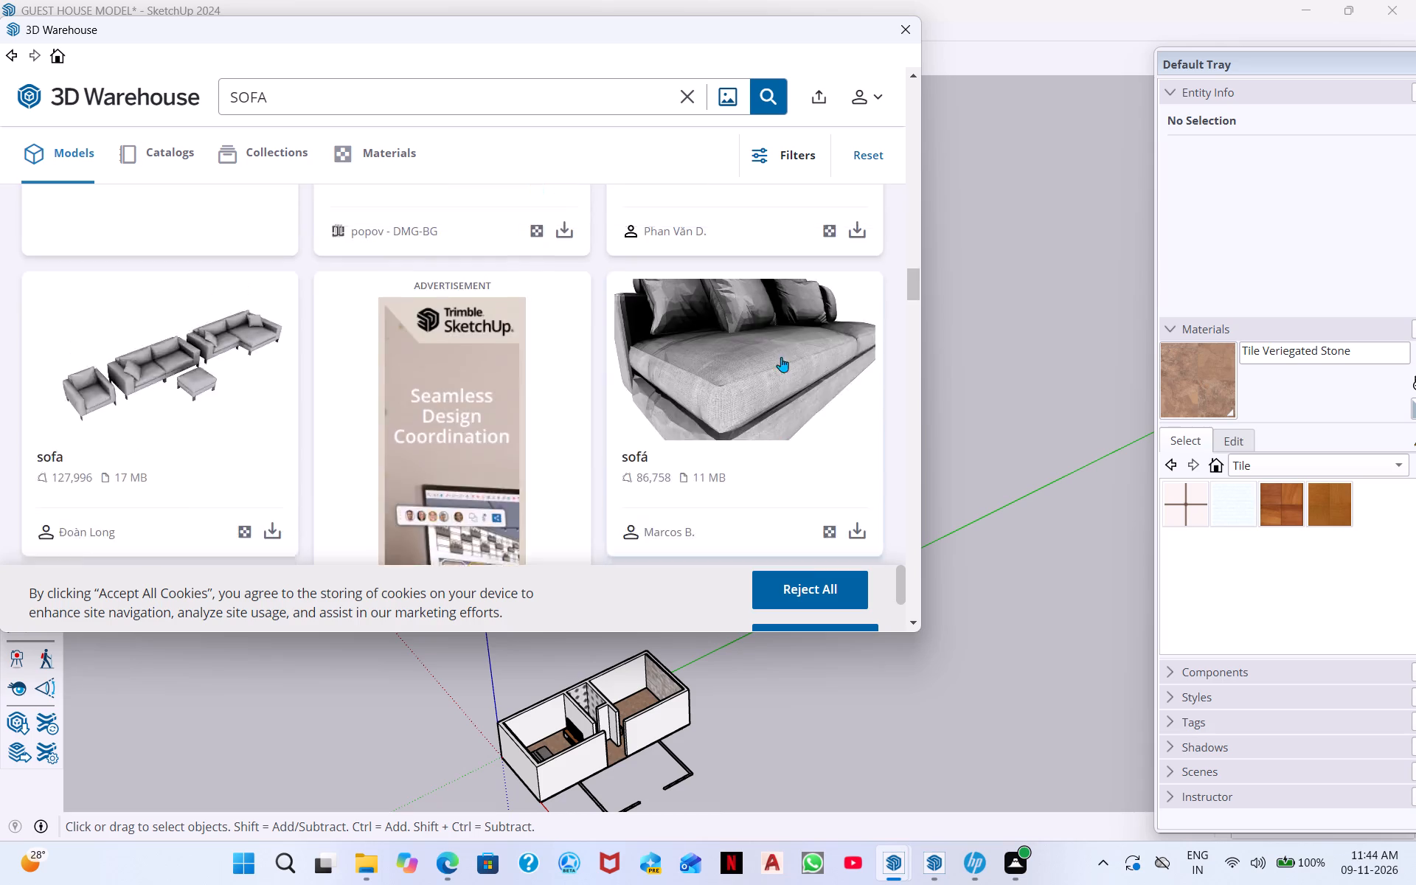
{"action": "scroll", "coordinate": [781, 357], "scroll_direction": "up", "scroll_amount": 1}
{"action": "scroll", "coordinate": [777, 417], "scroll_direction": "down", "scroll_amount": 1}
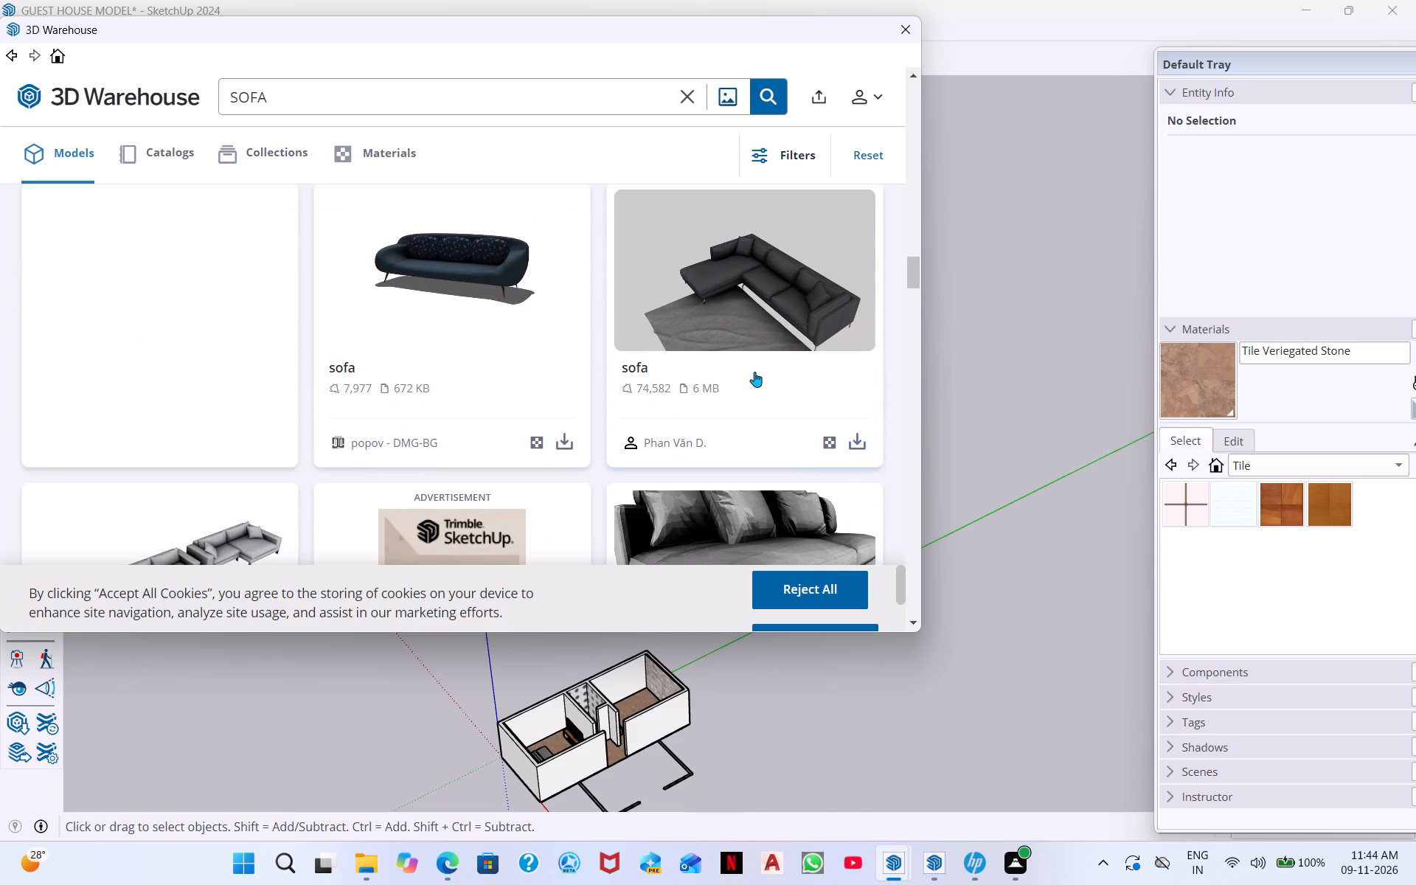
{"action": "scroll", "coordinate": [754, 370], "scroll_direction": "up", "scroll_amount": 10}
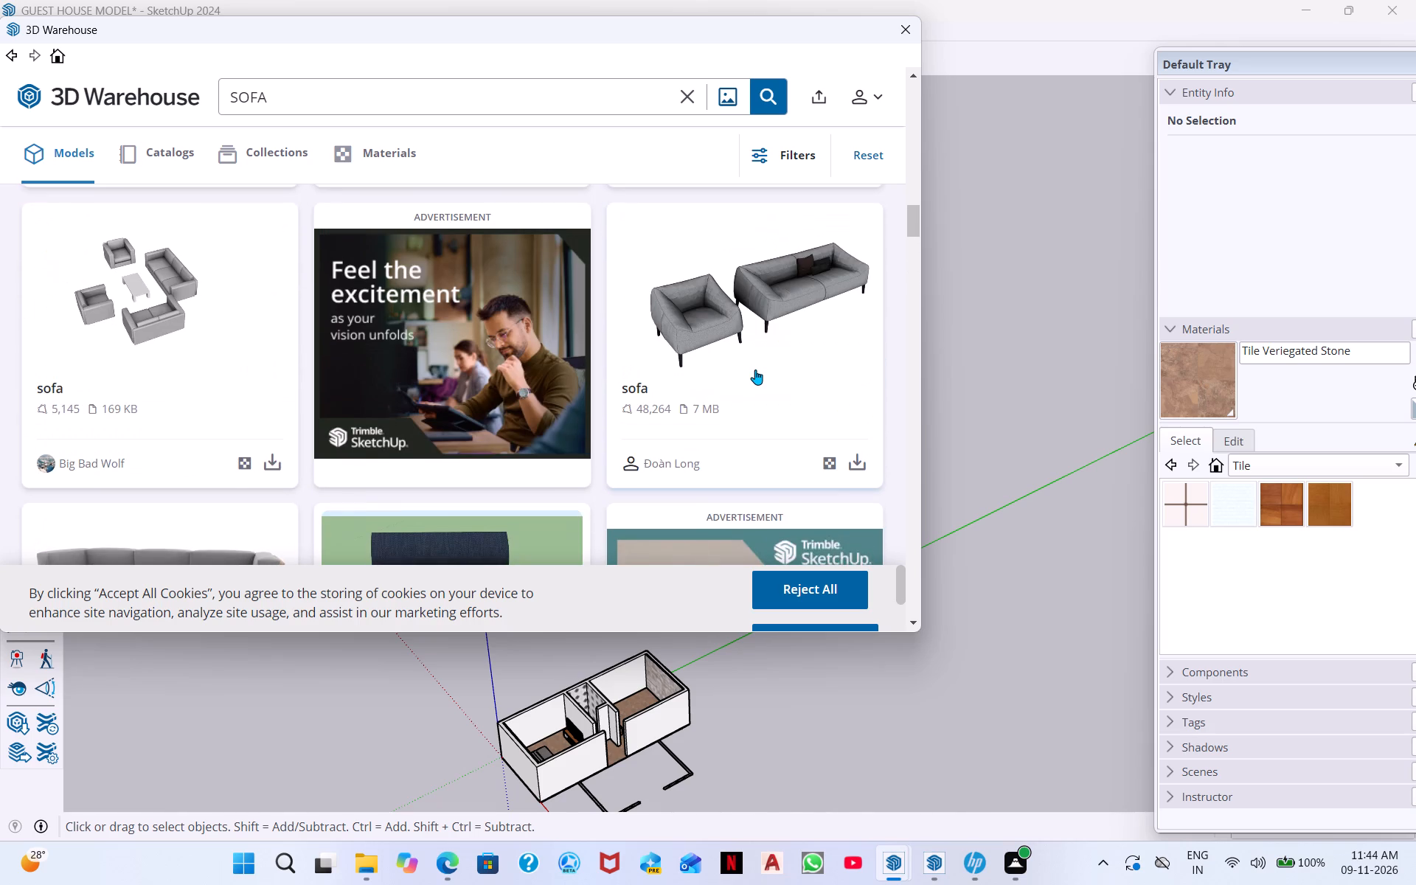
{"action": "scroll", "coordinate": [755, 369], "scroll_direction": "up", "scroll_amount": 9}
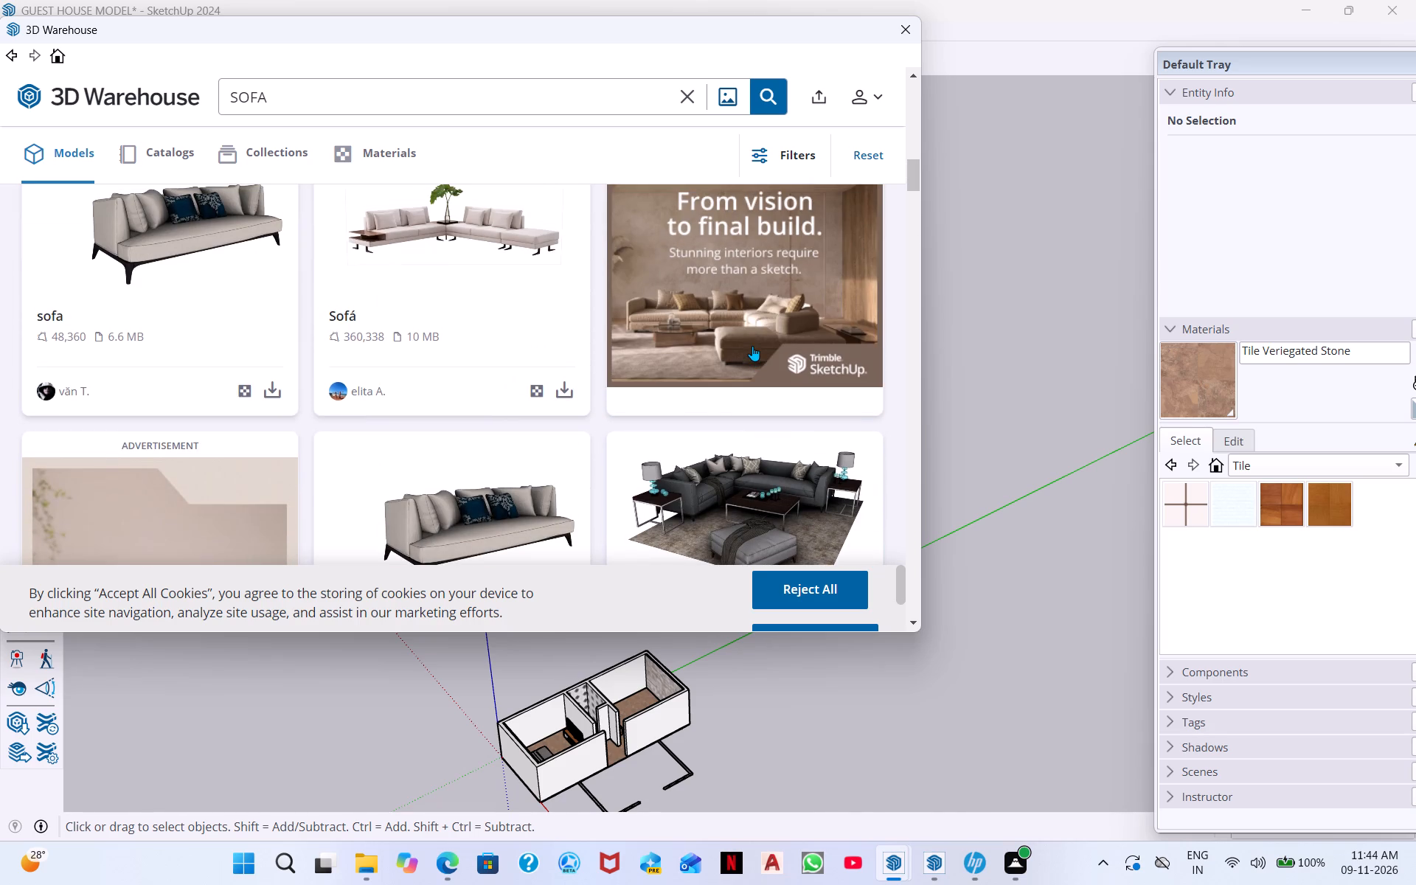
{"action": "scroll", "coordinate": [752, 346], "scroll_direction": "down", "scroll_amount": 10}
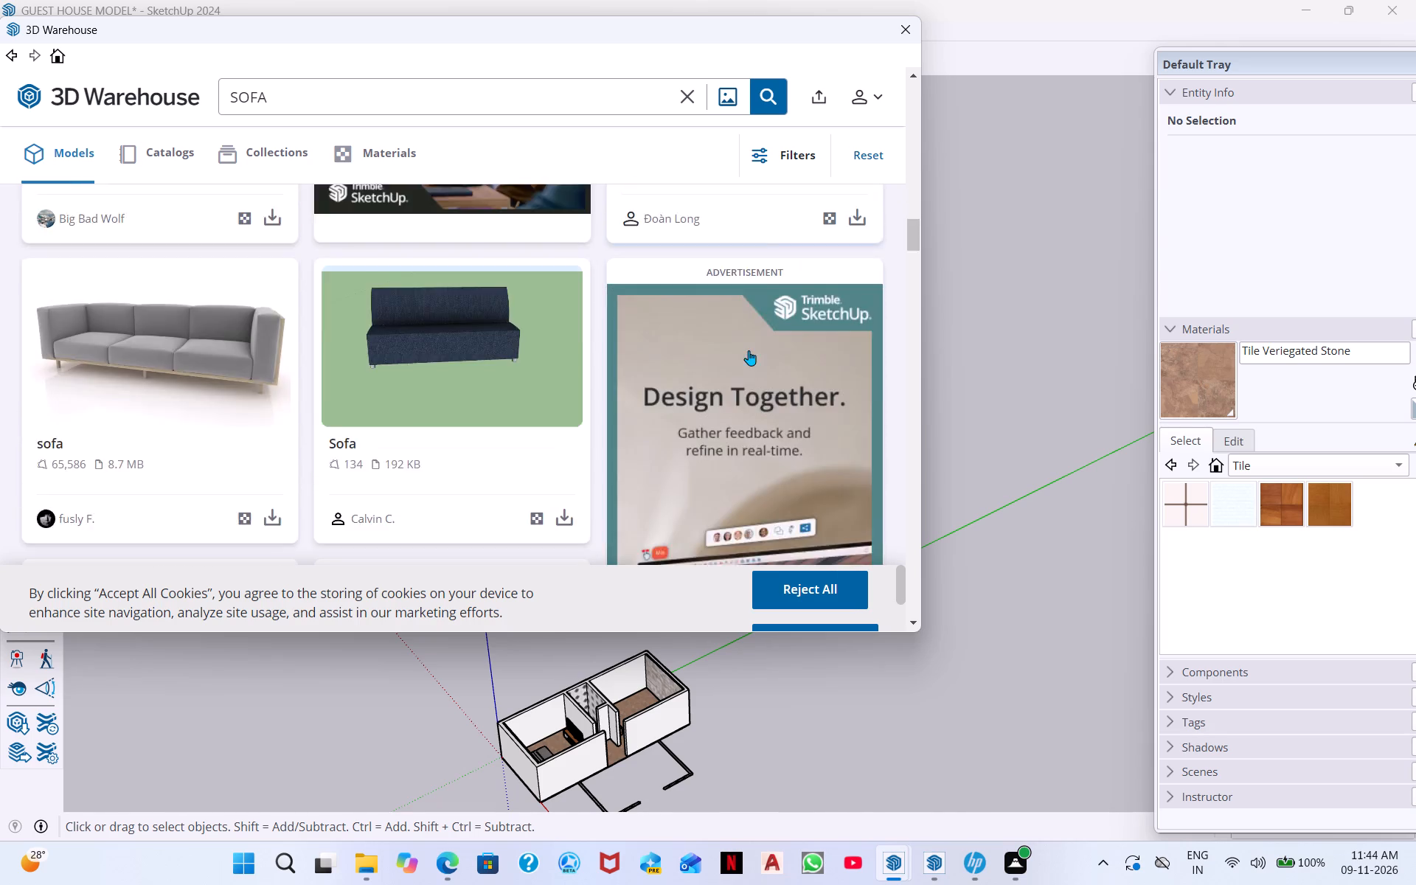
{"action": "scroll", "coordinate": [749, 350], "scroll_direction": "down", "scroll_amount": 9}
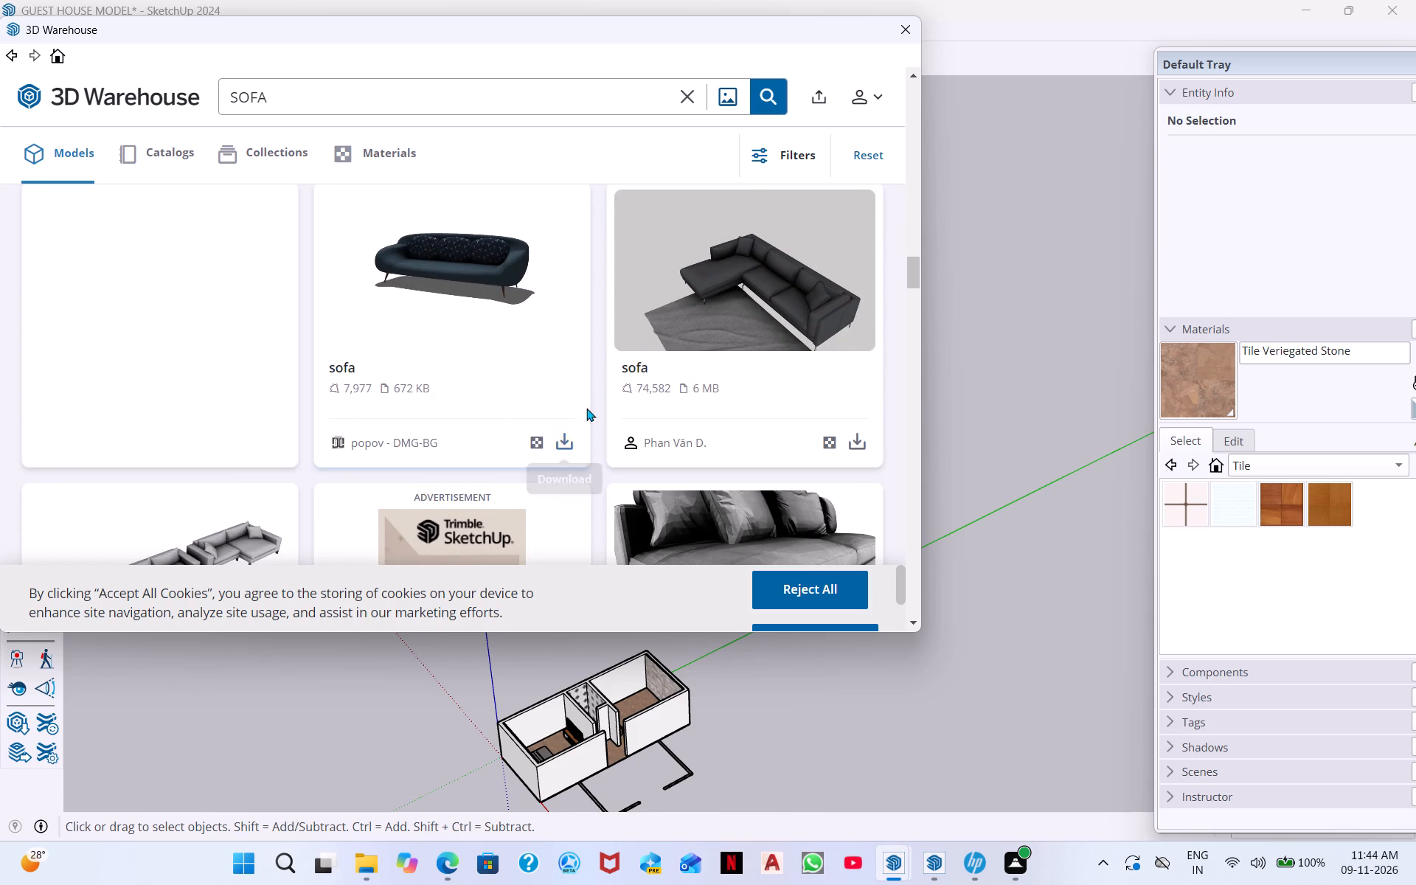
{"action": "scroll", "coordinate": [442, 396], "scroll_direction": "down", "scroll_amount": 3}
{"action": "scroll", "coordinate": [559, 386], "scroll_direction": "down", "scroll_amount": 3}
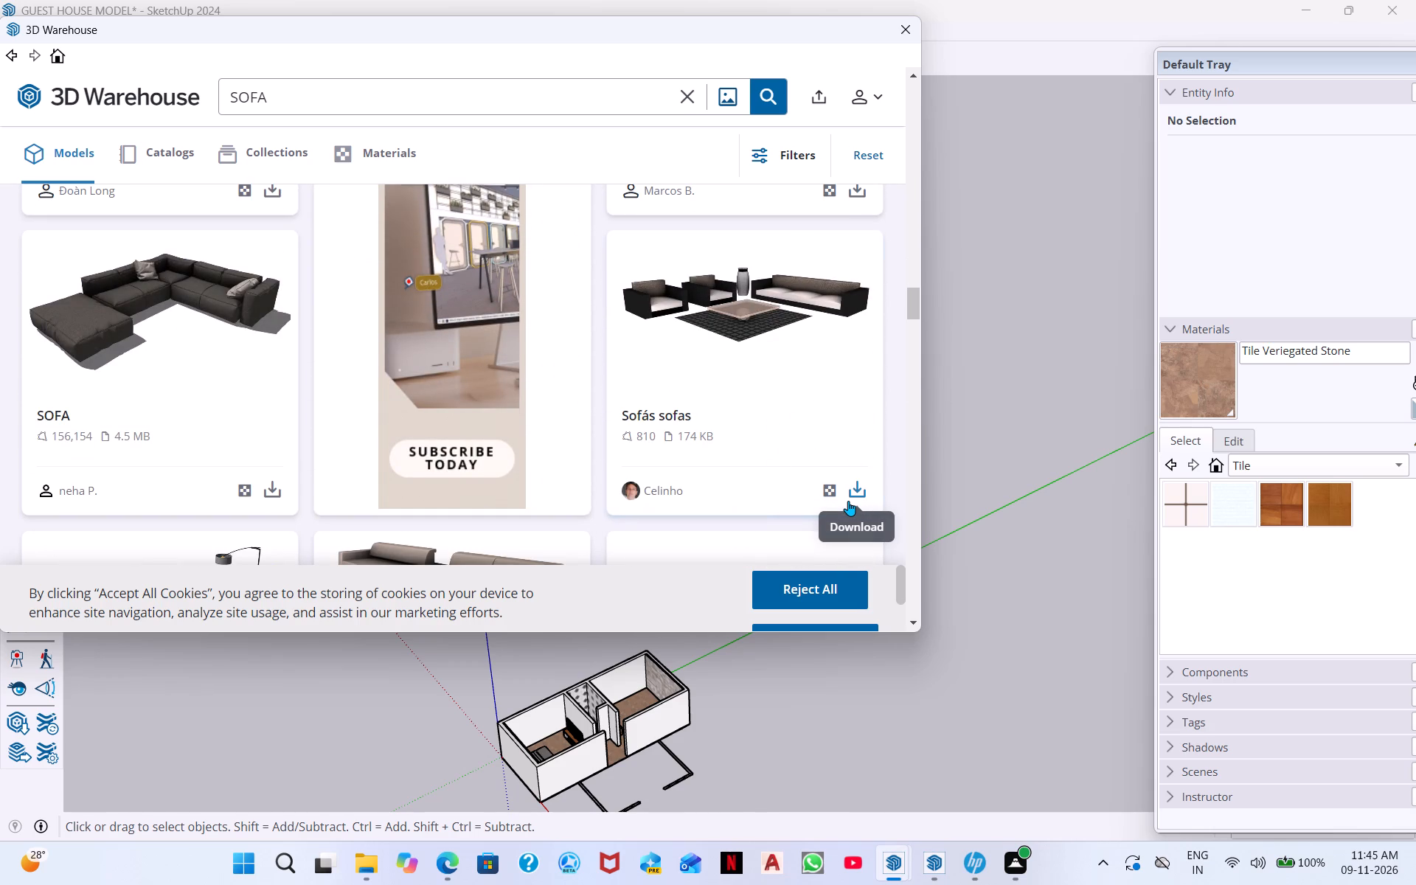
Browse further down the SOFA model results in 3D Warehouse, examining more sofas and sofa sets for the guest house.
{"action": "scroll", "coordinate": [717, 479], "scroll_direction": "down", "scroll_amount": 10}
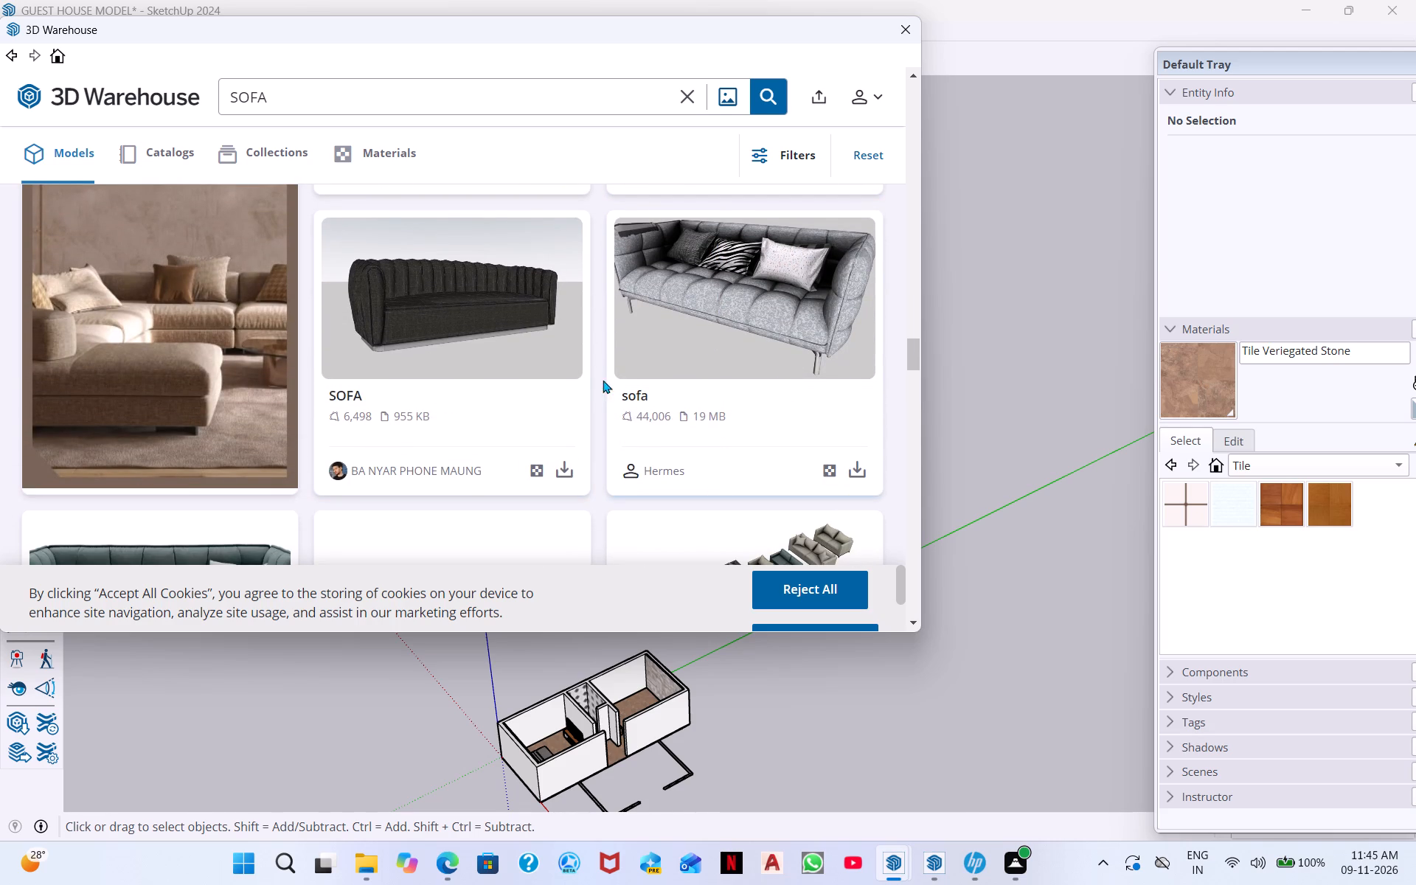
{"action": "scroll", "coordinate": [591, 394], "scroll_direction": "down", "scroll_amount": 3}
{"action": "scroll", "coordinate": [795, 404], "scroll_direction": "down", "scroll_amount": 3}
{"action": "scroll", "coordinate": [399, 371], "scroll_direction": "down", "scroll_amount": 3}
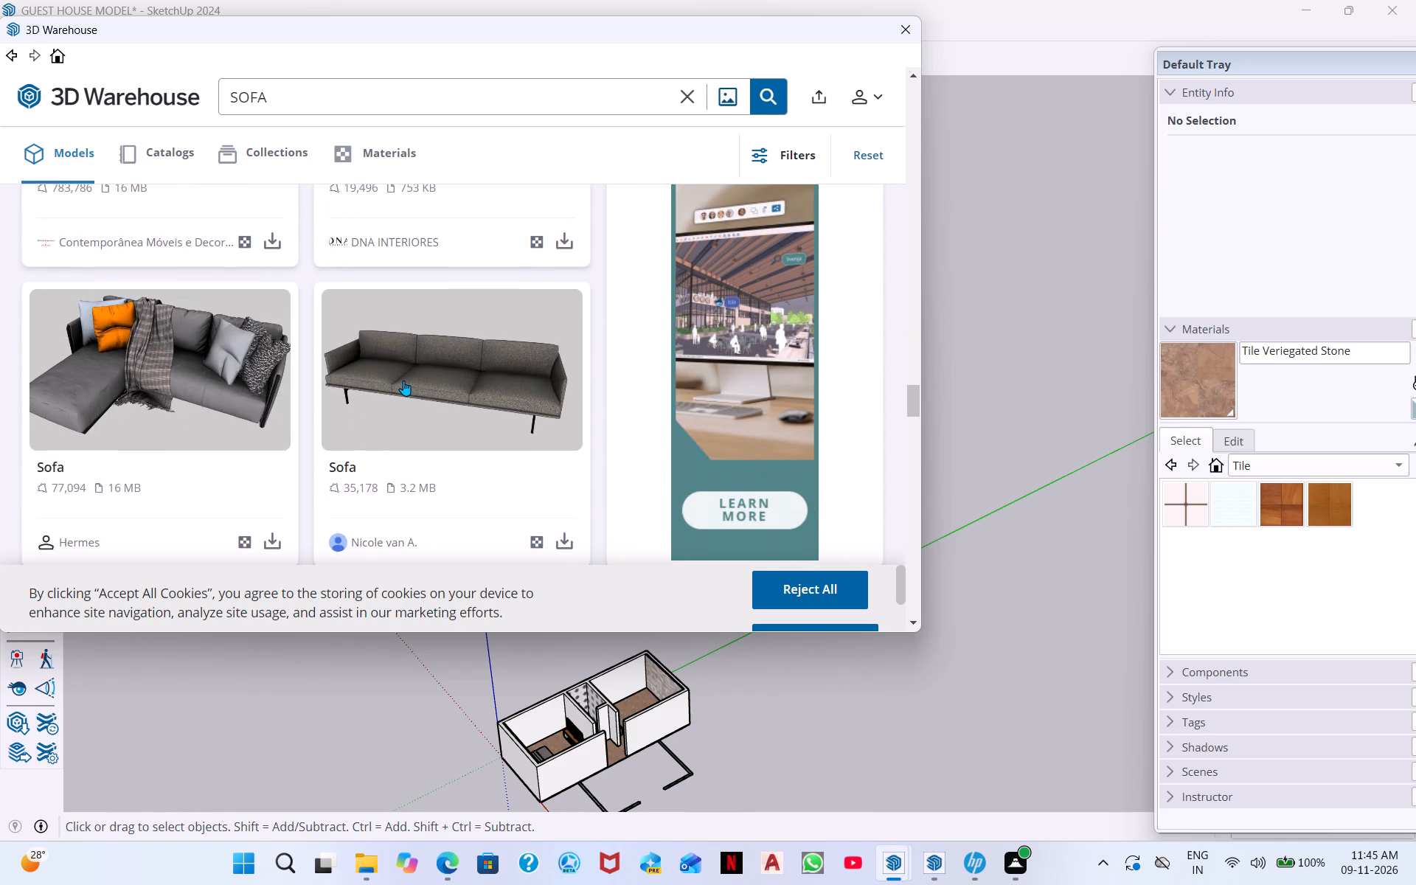
{"action": "scroll", "coordinate": [403, 378], "scroll_direction": "down", "scroll_amount": 1}
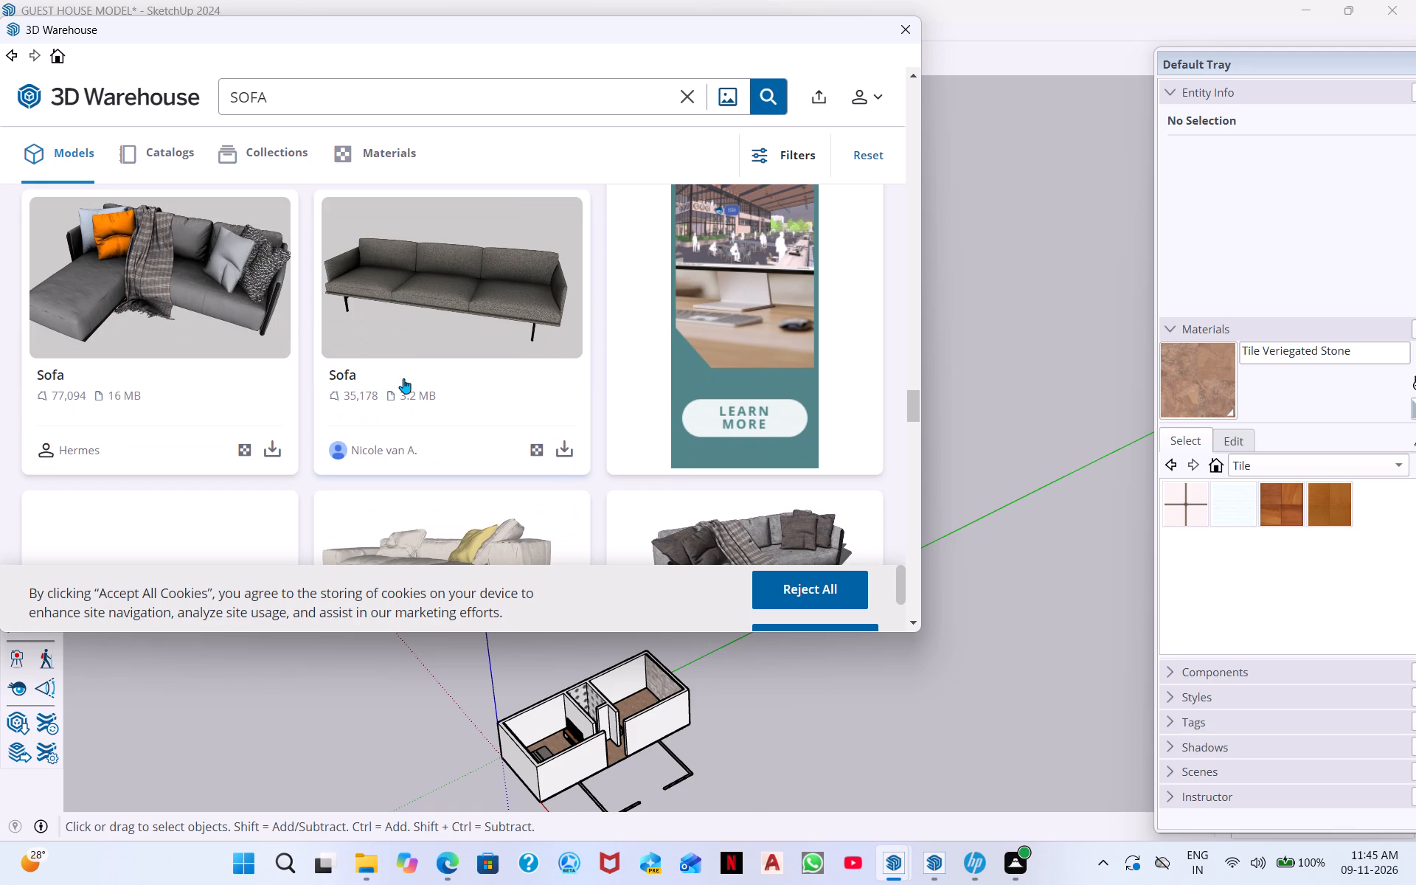
{"action": "scroll", "coordinate": [479, 372], "scroll_direction": "down", "scroll_amount": 3}
{"action": "scroll", "coordinate": [580, 366], "scroll_direction": "down", "scroll_amount": 3}
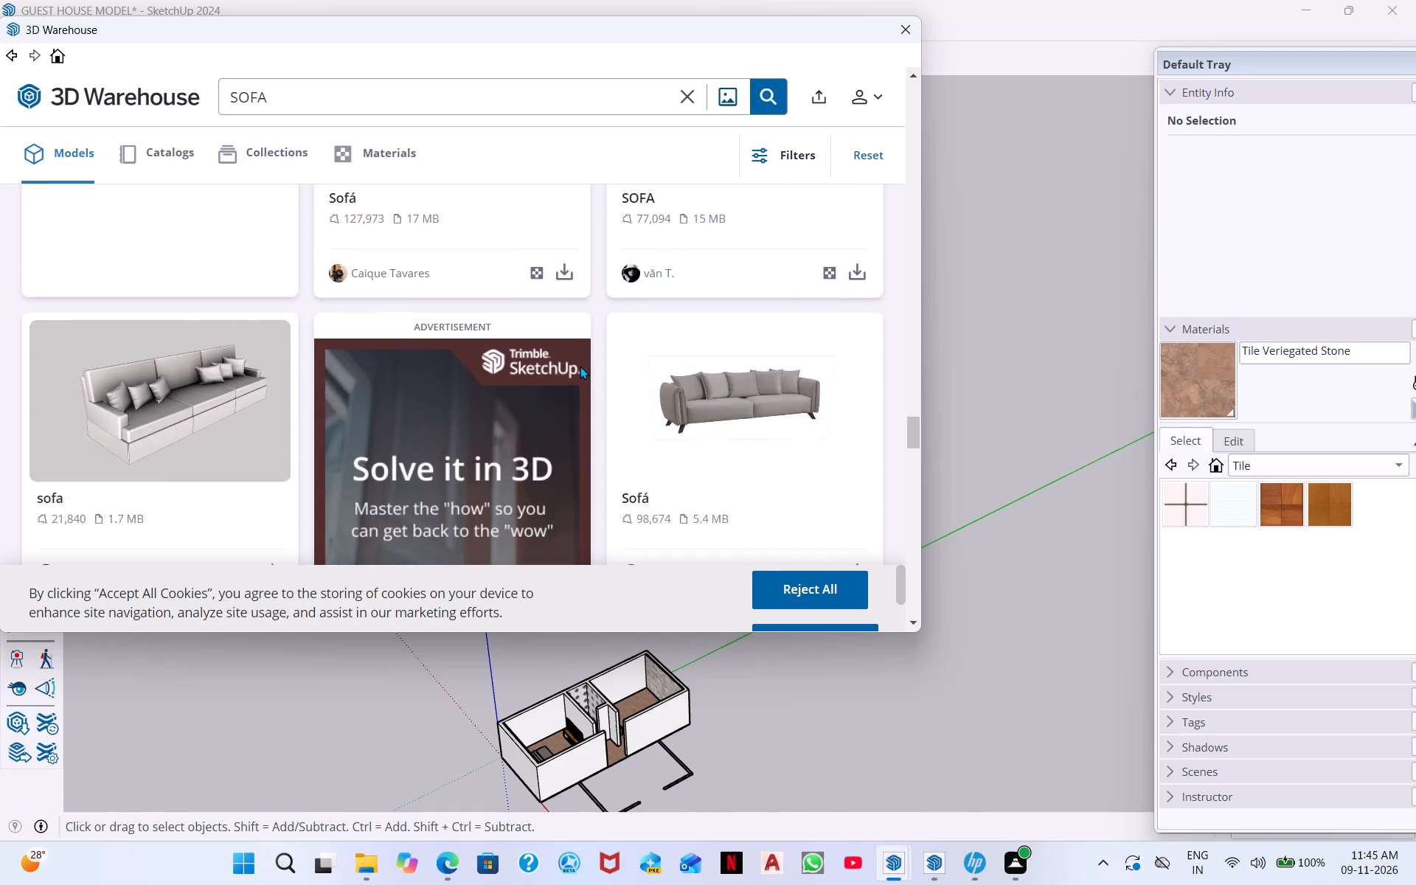
{"action": "scroll", "coordinate": [634, 359], "scroll_direction": "down", "scroll_amount": 3}
{"action": "scroll", "coordinate": [443, 400], "scroll_direction": "down", "scroll_amount": 3}
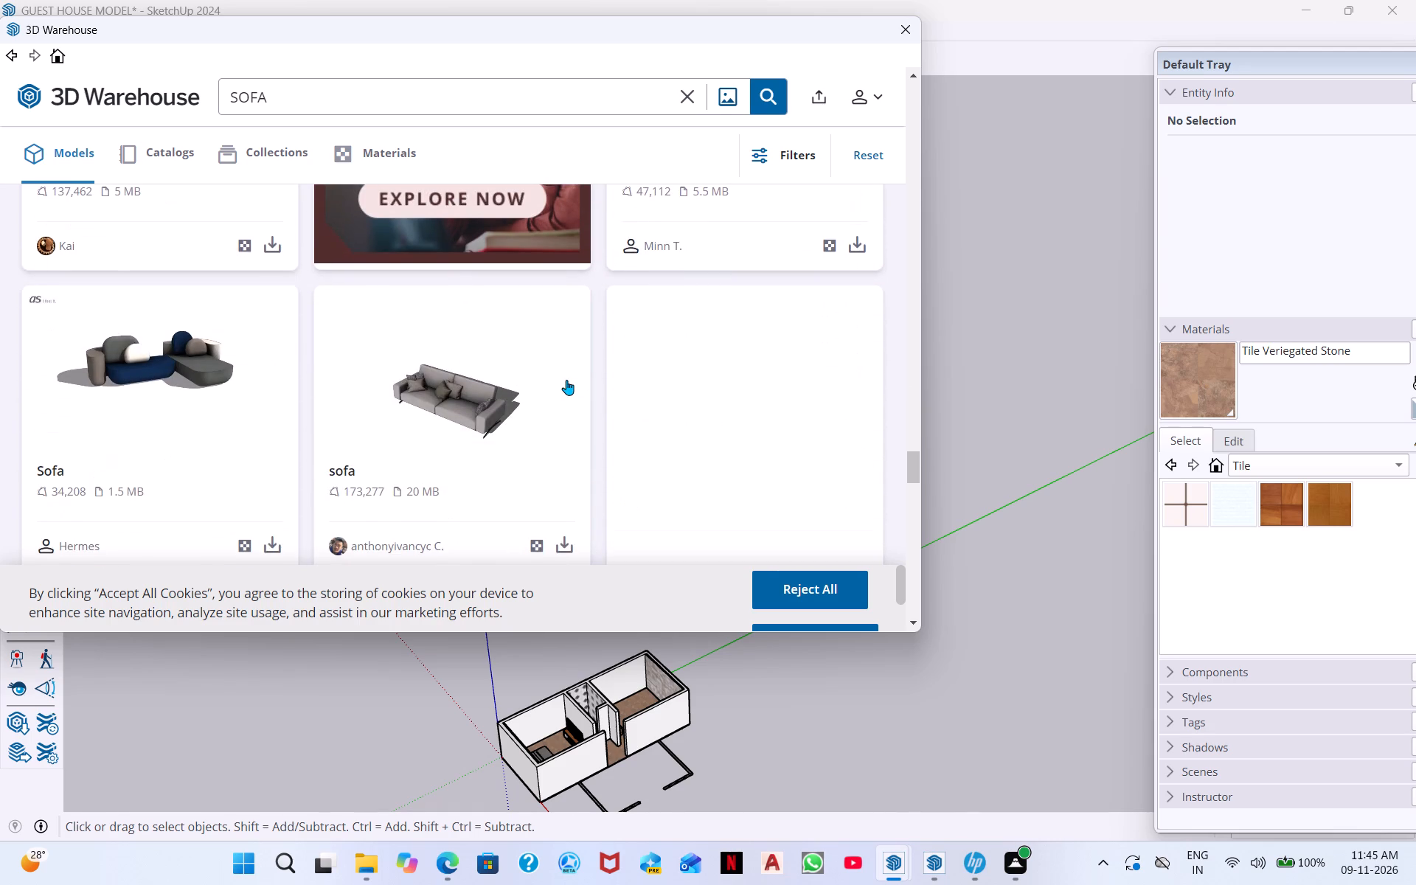
{"action": "scroll", "coordinate": [566, 381], "scroll_direction": "down", "scroll_amount": 3}
{"action": "scroll", "coordinate": [375, 376], "scroll_direction": "up", "scroll_amount": 2}
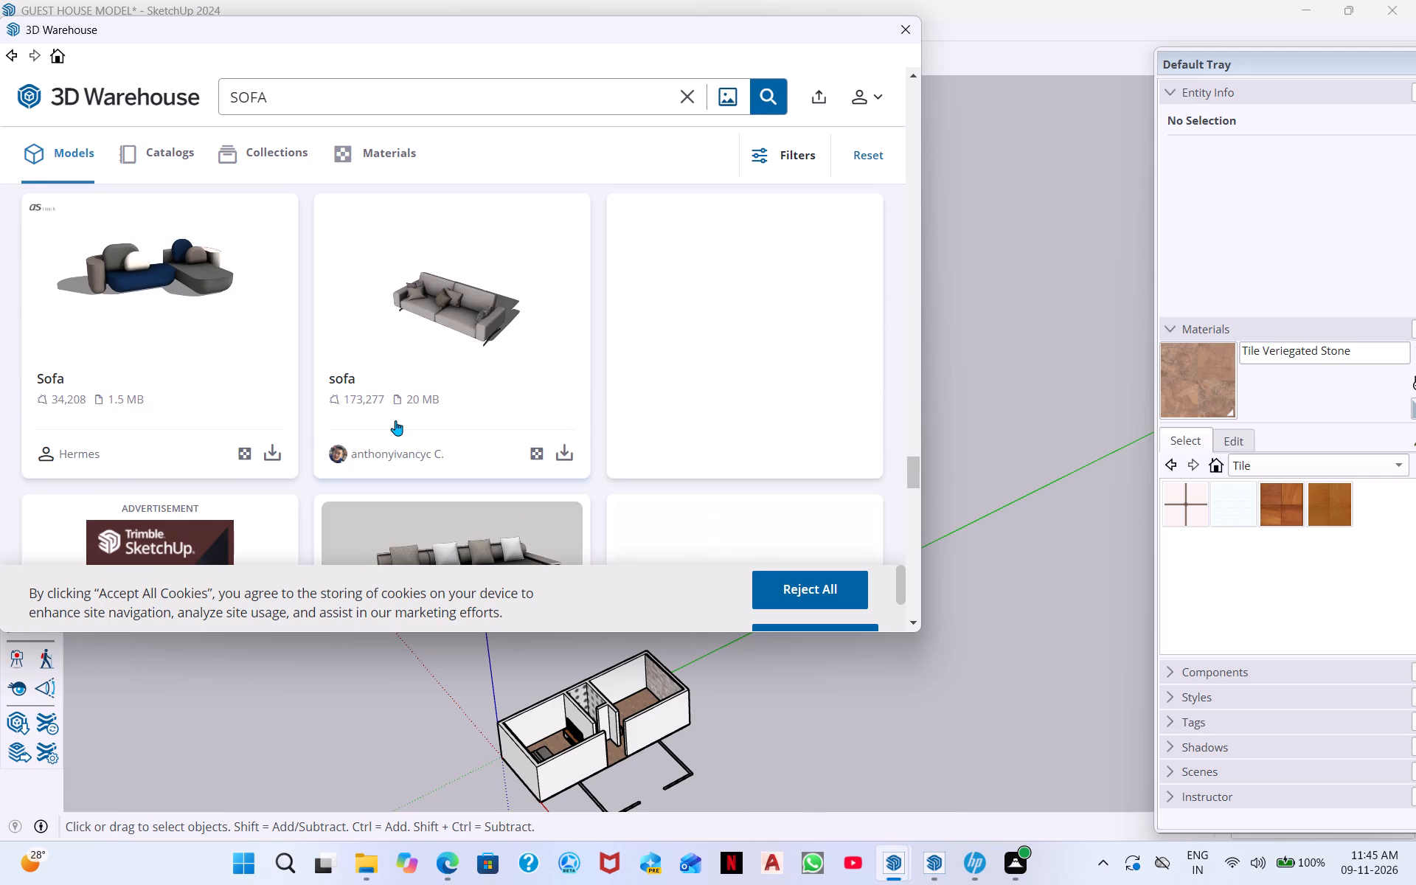
{"action": "scroll", "coordinate": [395, 420], "scroll_direction": "down", "scroll_amount": 4}
{"action": "scroll", "coordinate": [494, 411], "scroll_direction": "down", "scroll_amount": 2}
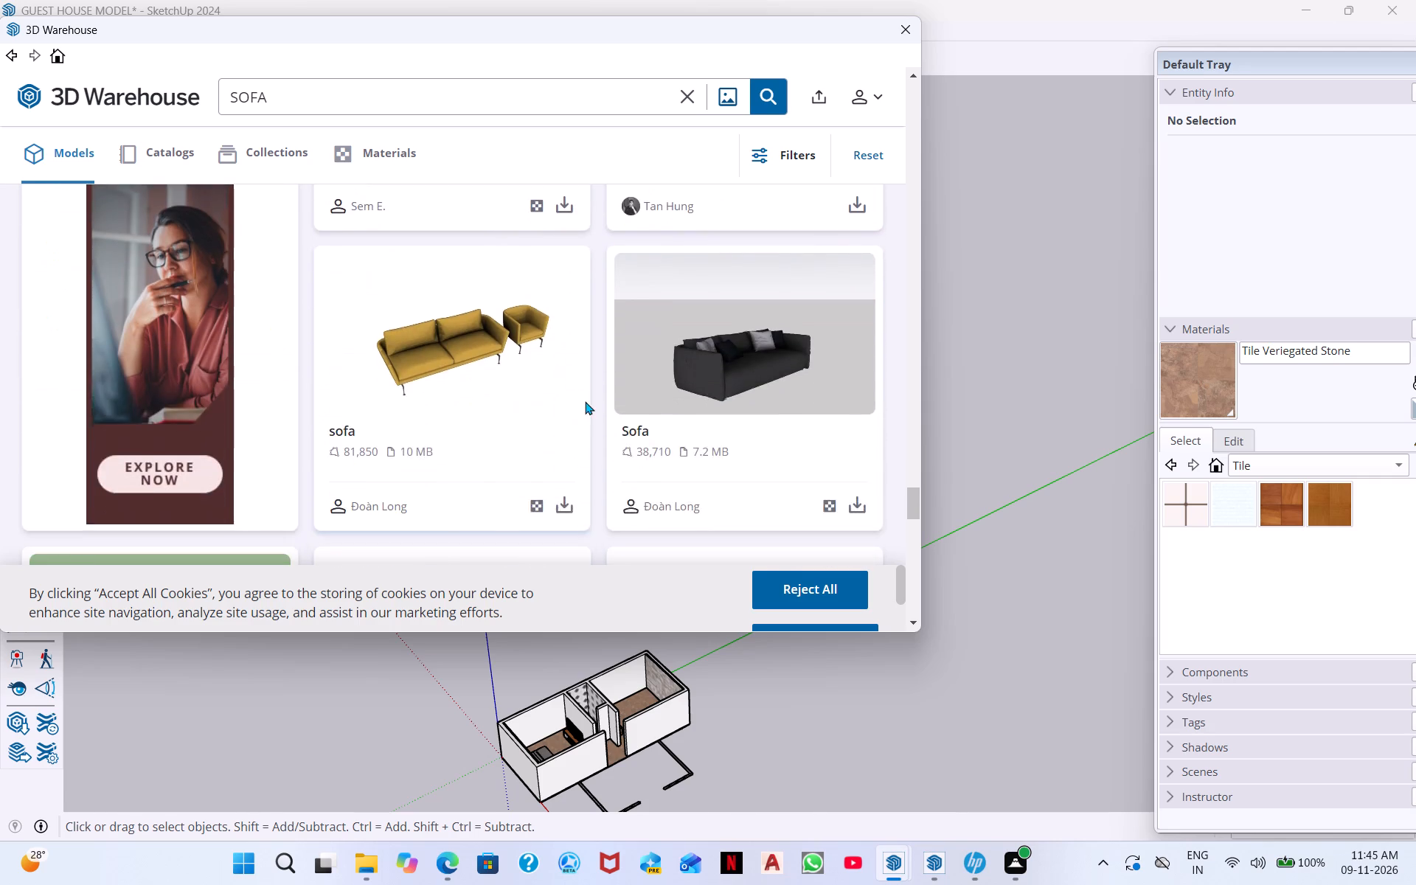
{"action": "scroll", "coordinate": [585, 400], "scroll_direction": "down", "scroll_amount": 3}
{"action": "scroll", "coordinate": [669, 425], "scroll_direction": "down", "scroll_amount": 2}
{"action": "scroll", "coordinate": [447, 425], "scroll_direction": "down", "scroll_amount": 4}
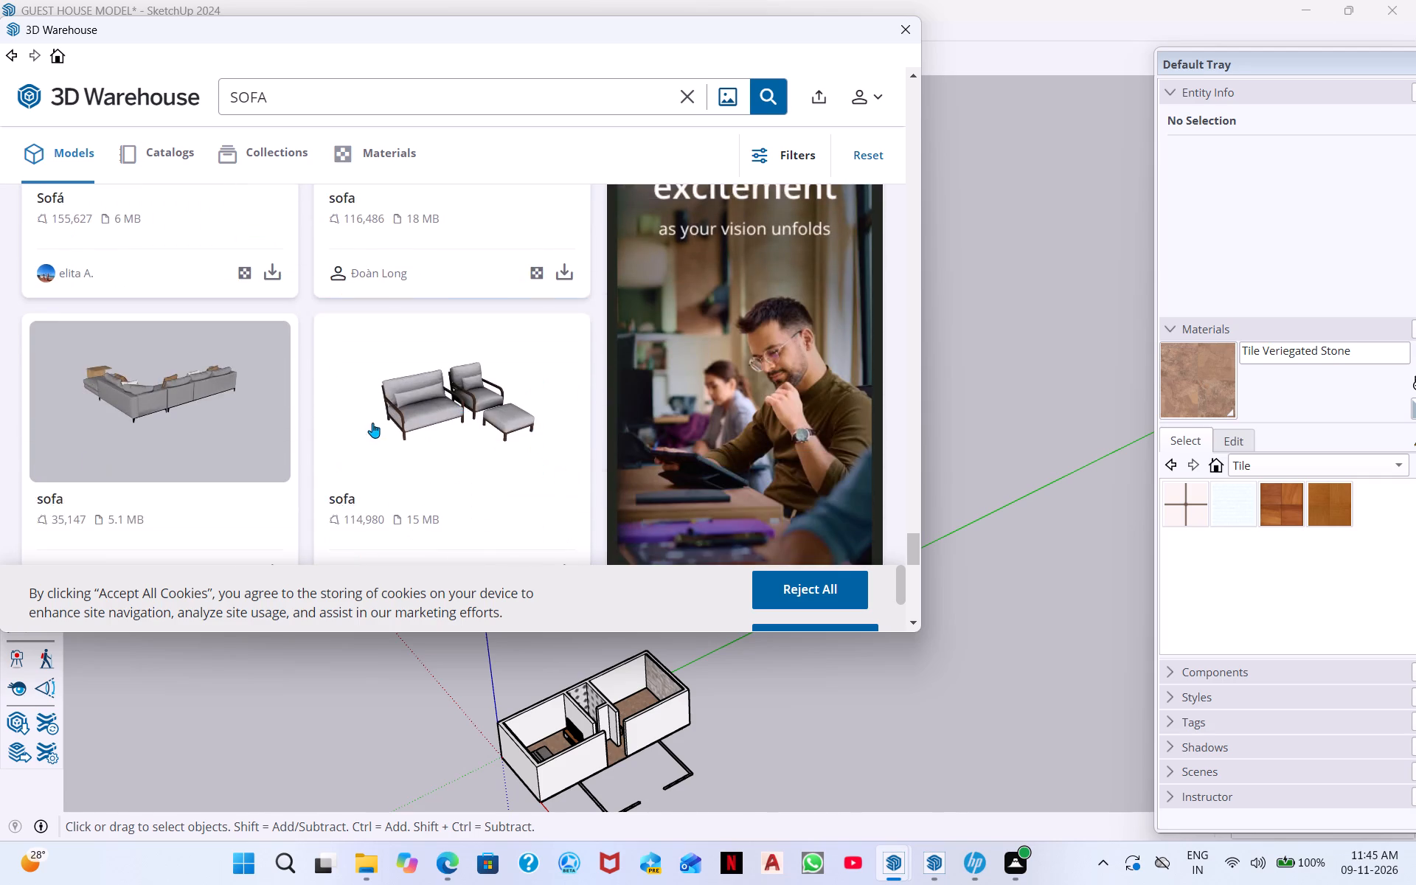
{"action": "scroll", "coordinate": [375, 423], "scroll_direction": "down", "scroll_amount": 5}
{"action": "scroll", "coordinate": [473, 341], "scroll_direction": "down", "scroll_amount": 3}
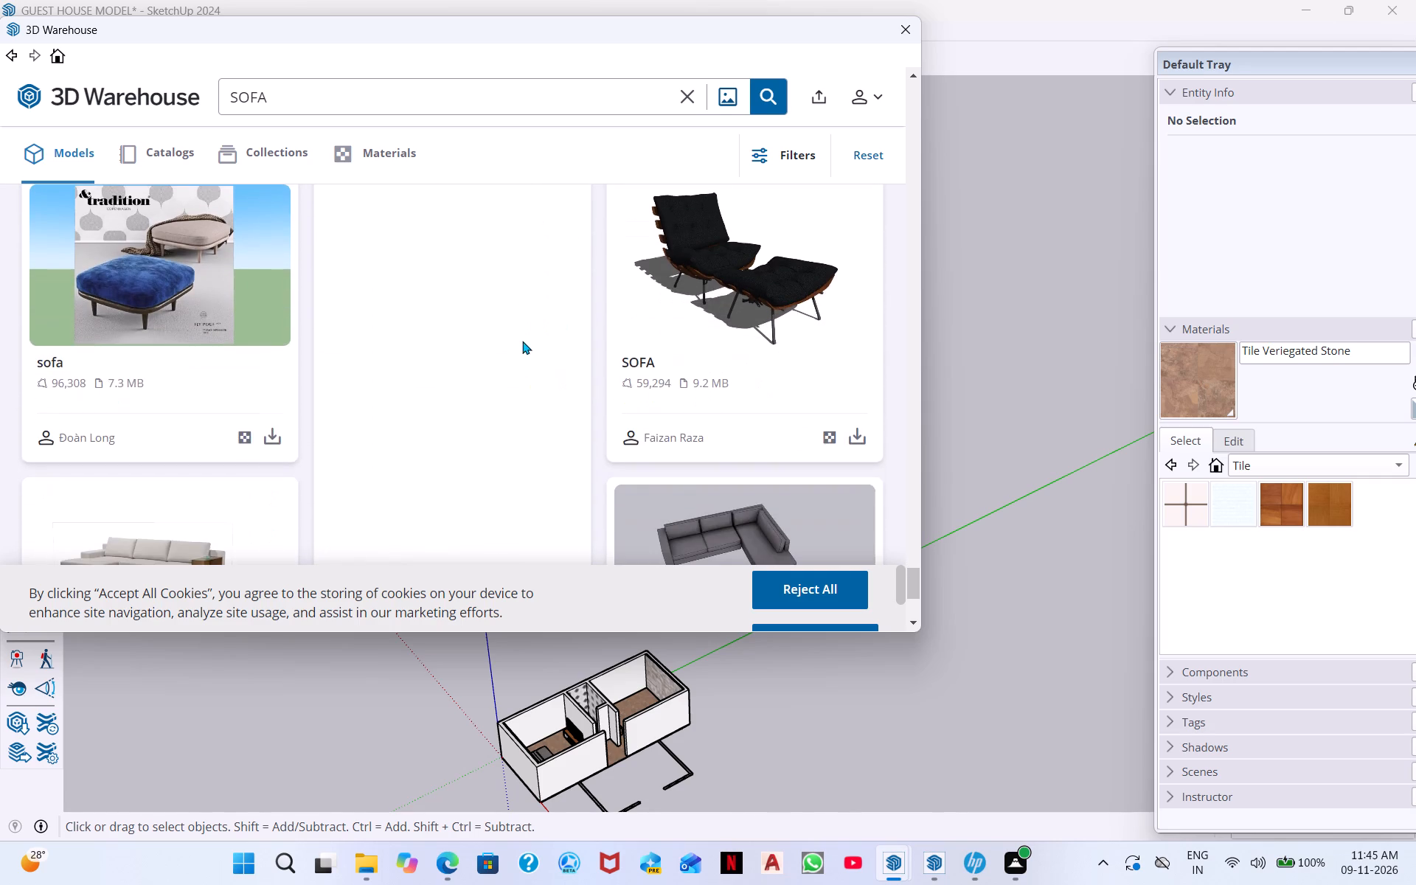
{"action": "scroll", "coordinate": [275, 340], "scroll_direction": "up", "scroll_amount": 3}
{"action": "scroll", "coordinate": [493, 326], "scroll_direction": "down", "scroll_amount": 3}
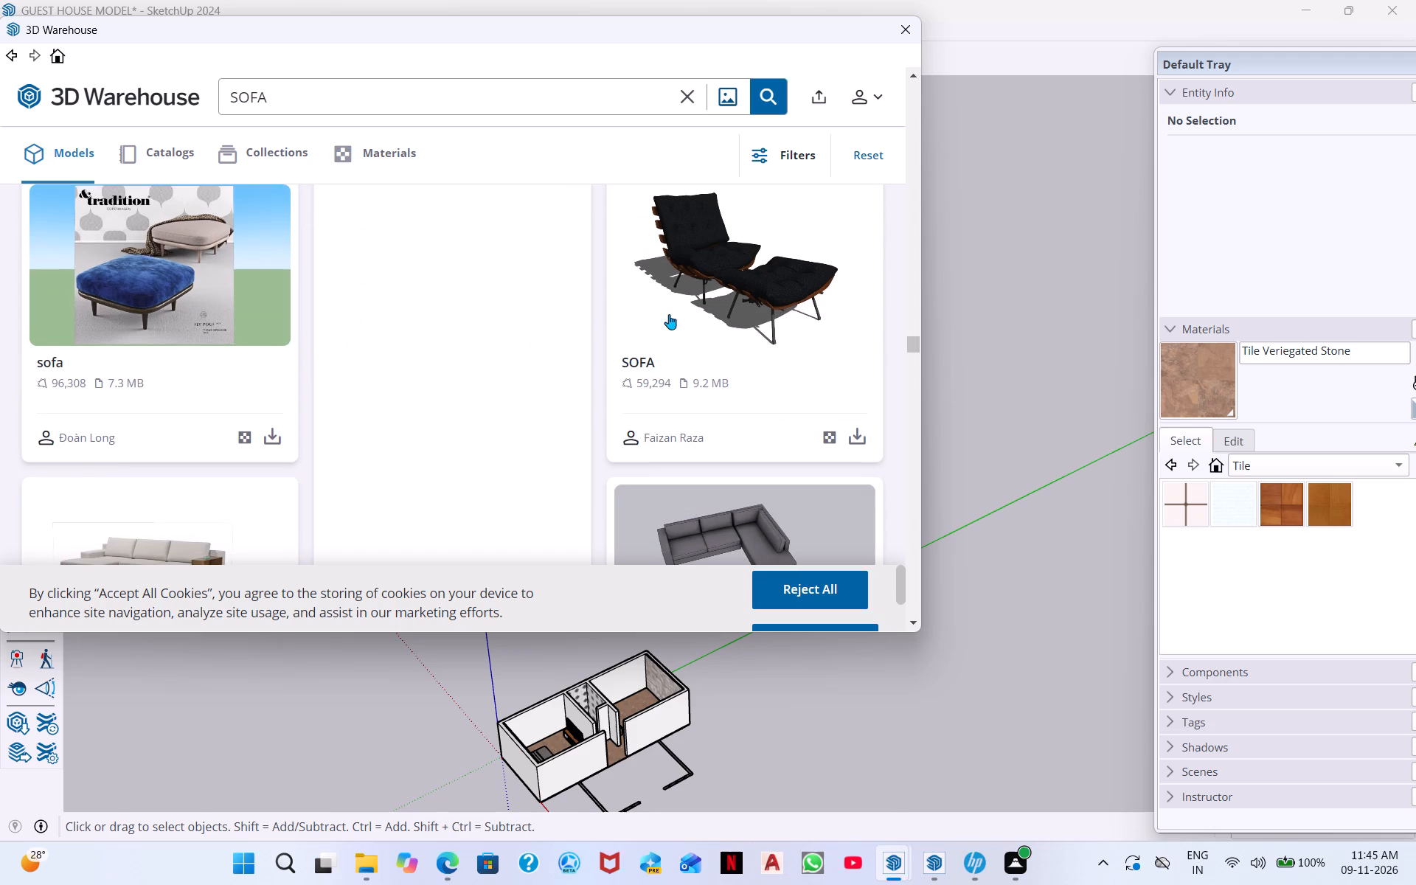
{"action": "scroll", "coordinate": [811, 332], "scroll_direction": "down", "scroll_amount": 2}
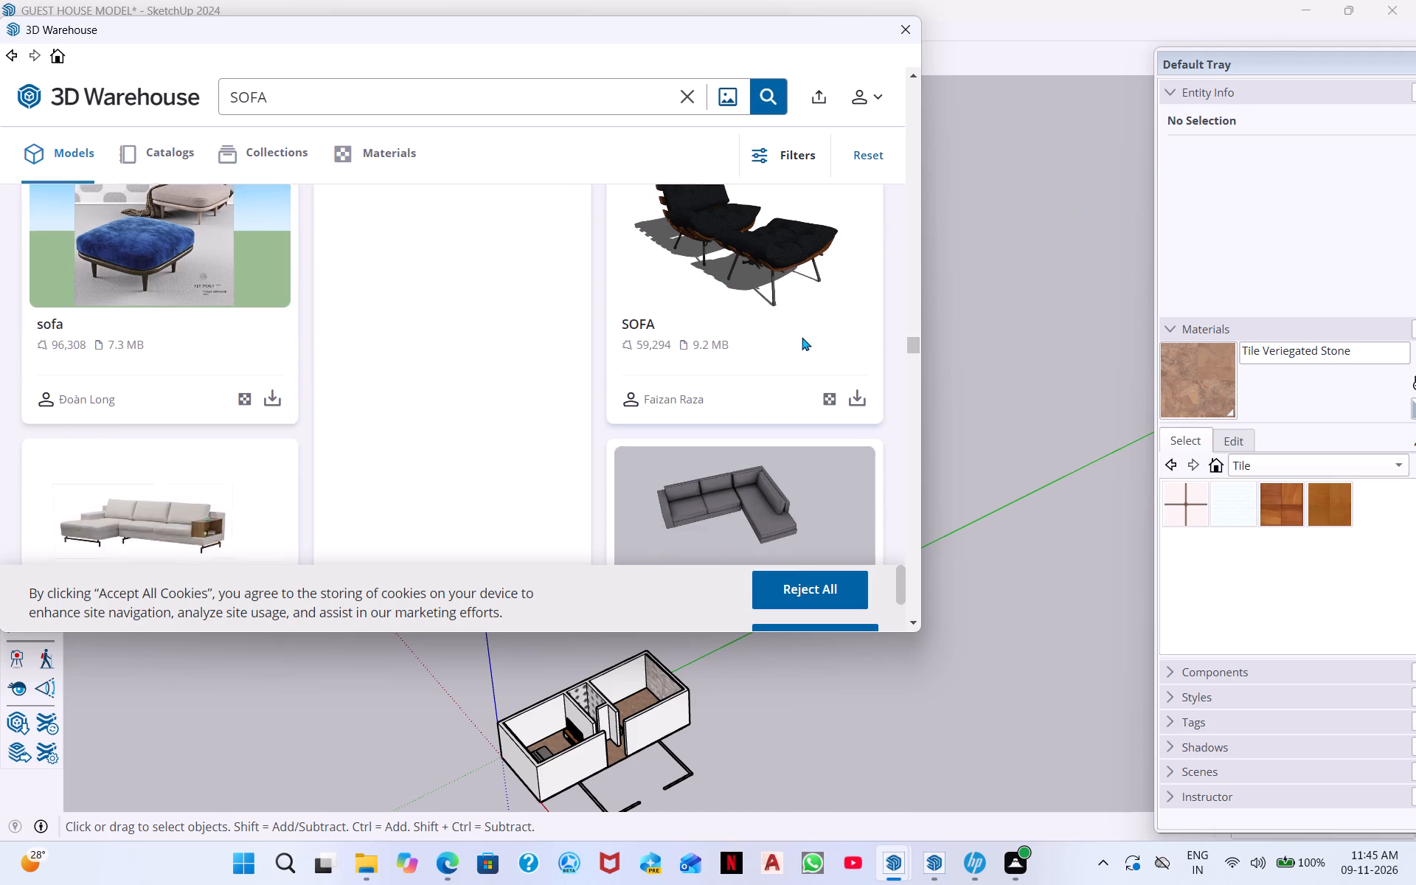
{"action": "scroll", "coordinate": [794, 325], "scroll_direction": "down", "scroll_amount": 4}
{"action": "scroll", "coordinate": [698, 321], "scroll_direction": "down", "scroll_amount": 5}
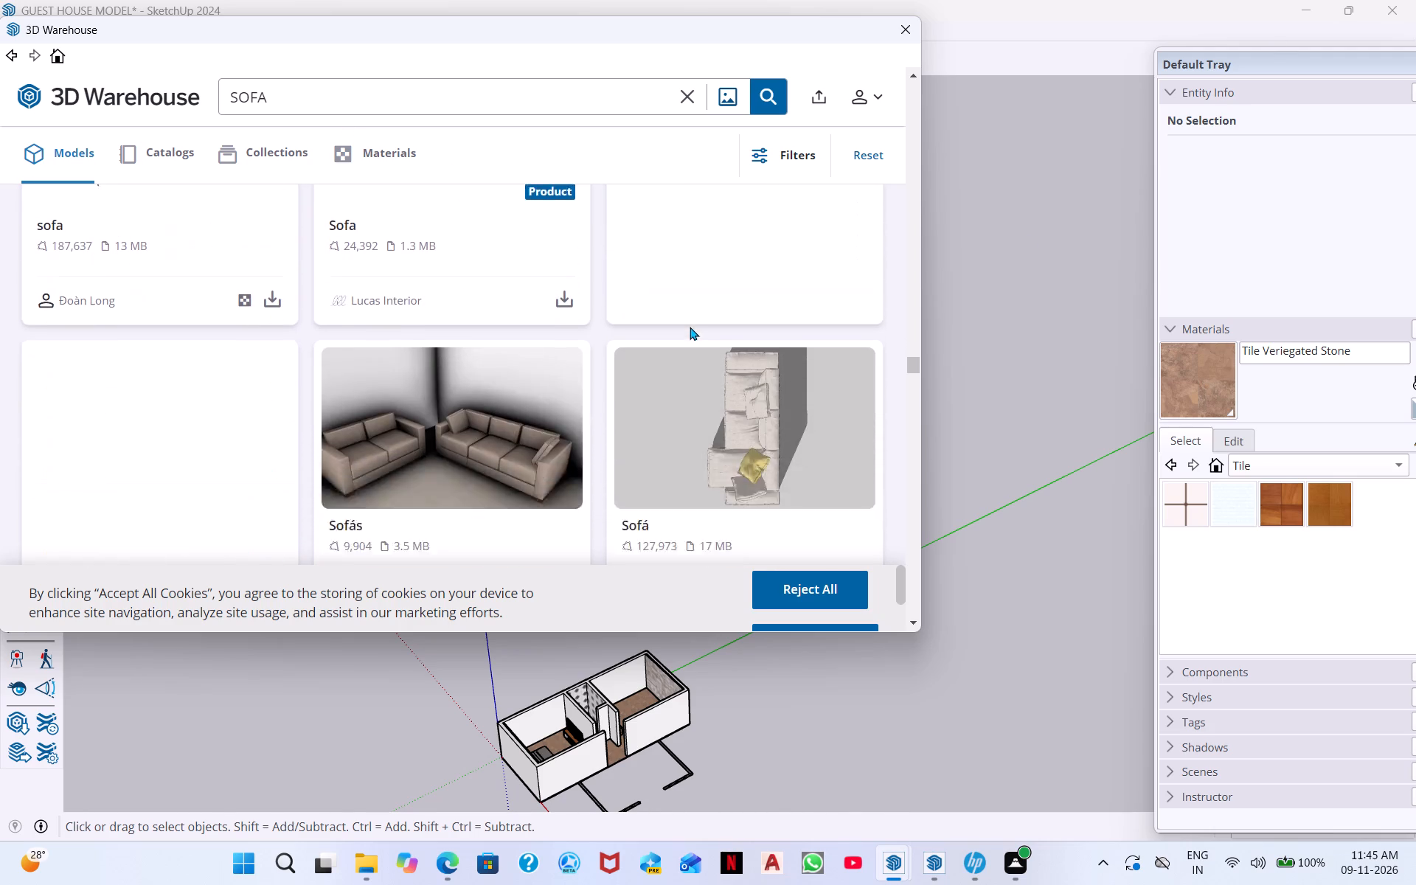
{"action": "scroll", "coordinate": [664, 339], "scroll_direction": "down", "scroll_amount": 3}
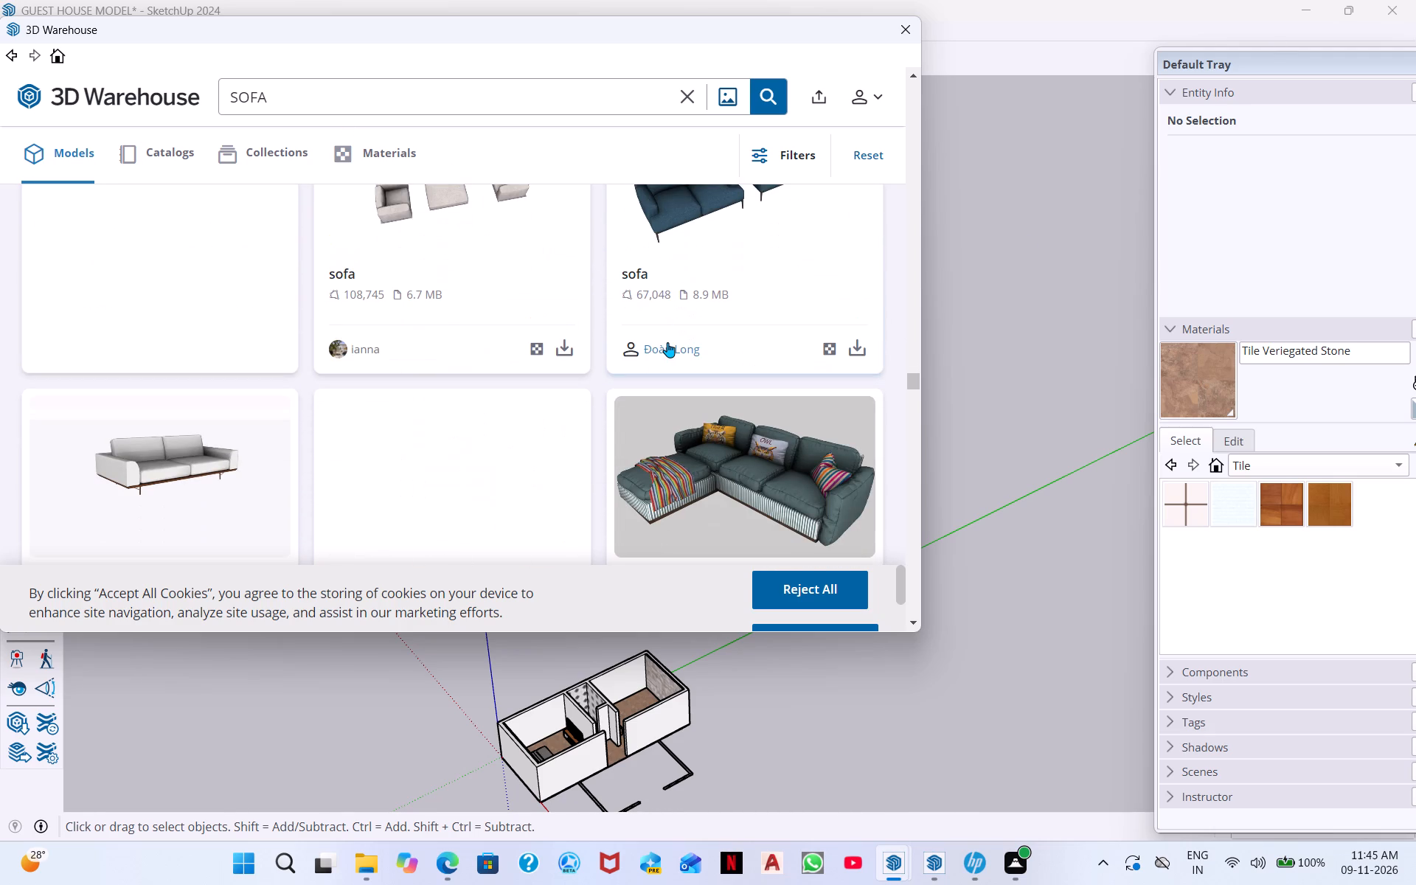
{"action": "scroll", "coordinate": [661, 379], "scroll_direction": "down", "scroll_amount": 1}
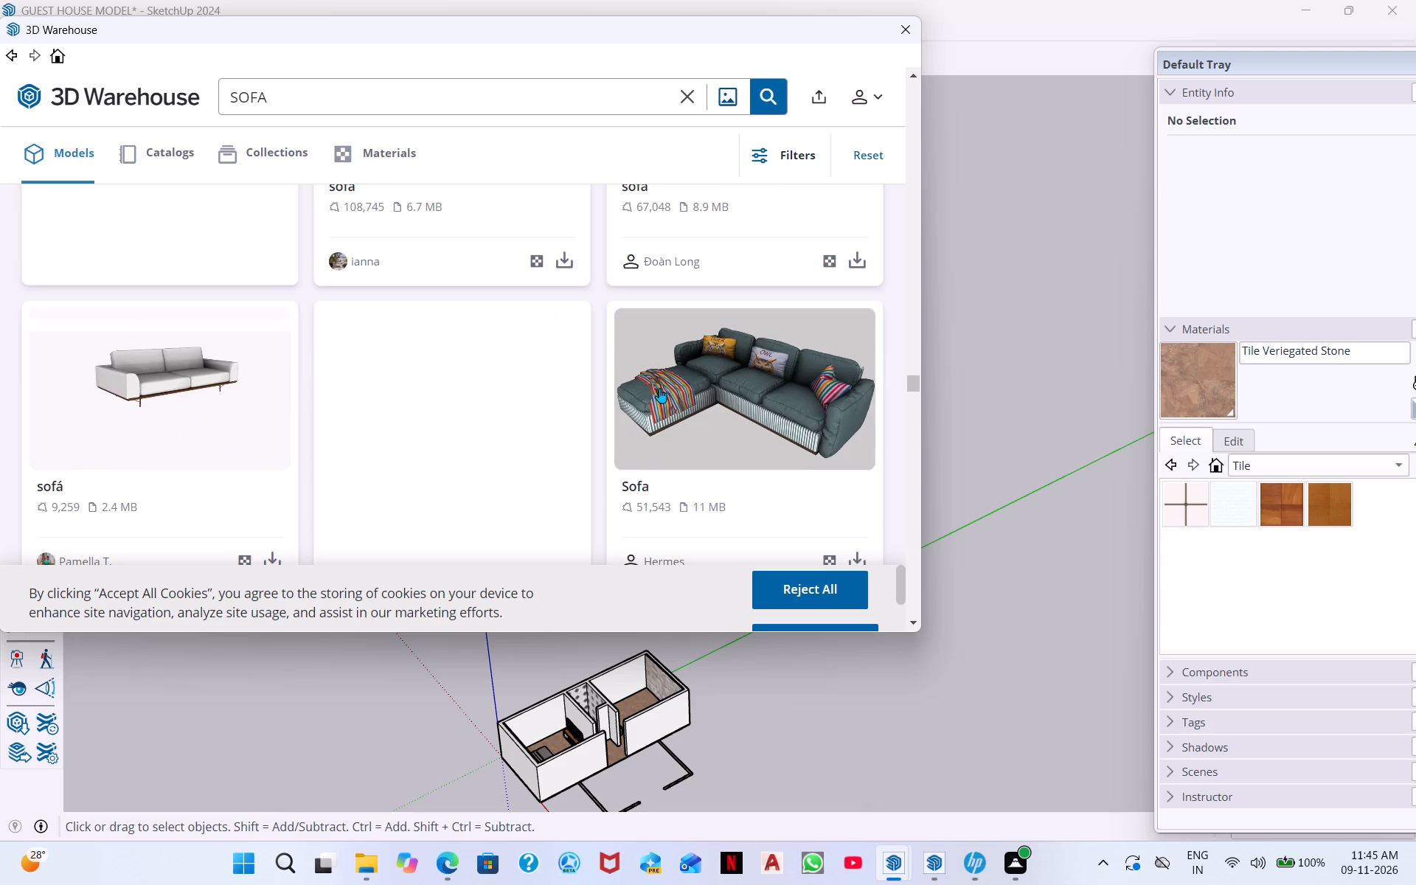
{"action": "scroll", "coordinate": [656, 381], "scroll_direction": "down", "scroll_amount": 10}
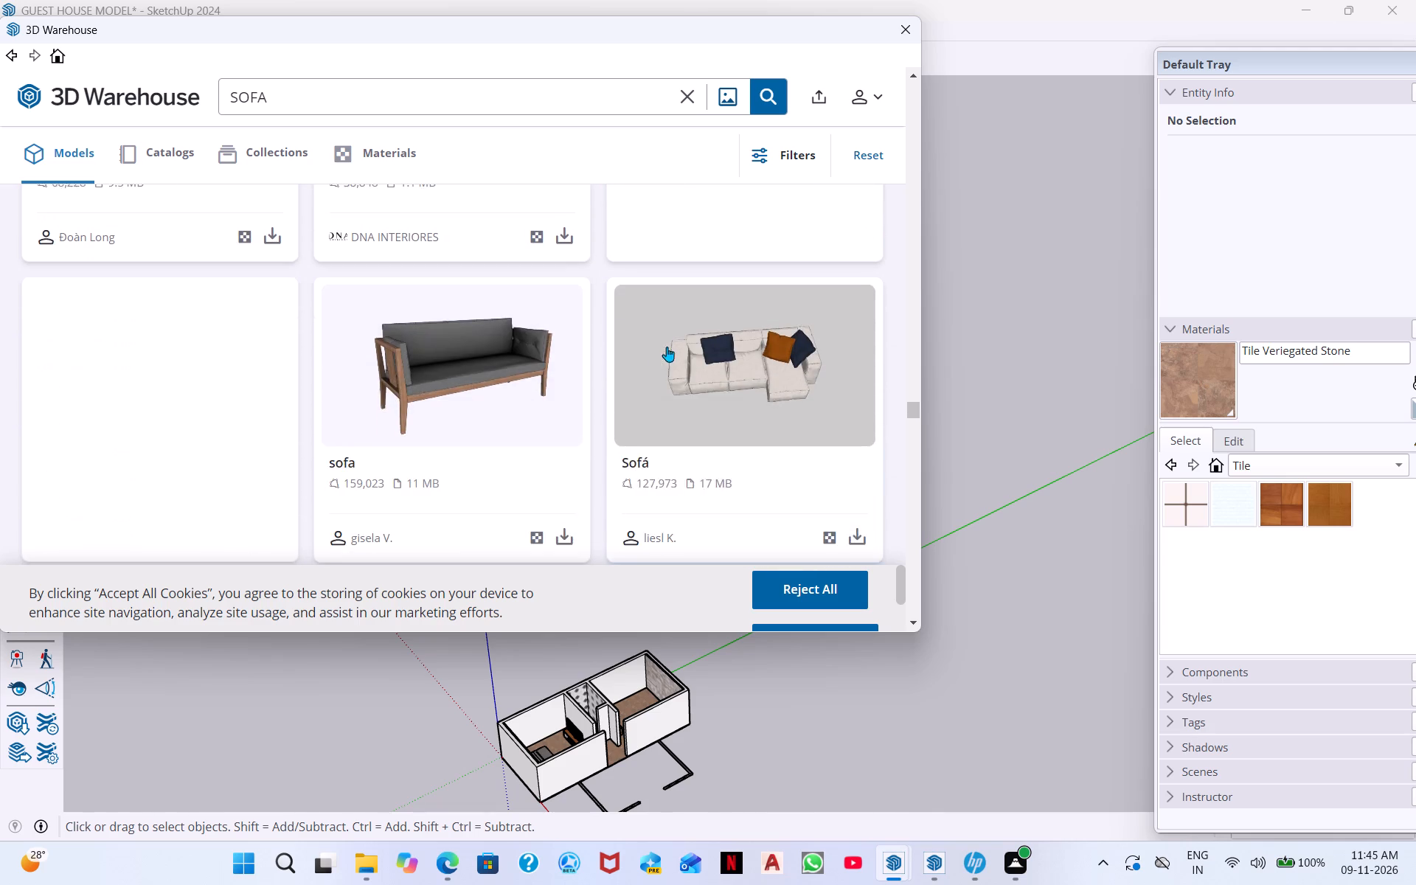
{"action": "scroll", "coordinate": [681, 335], "scroll_direction": "down", "scroll_amount": 6}
{"action": "scroll", "coordinate": [681, 336], "scroll_direction": "up", "scroll_amount": 3}
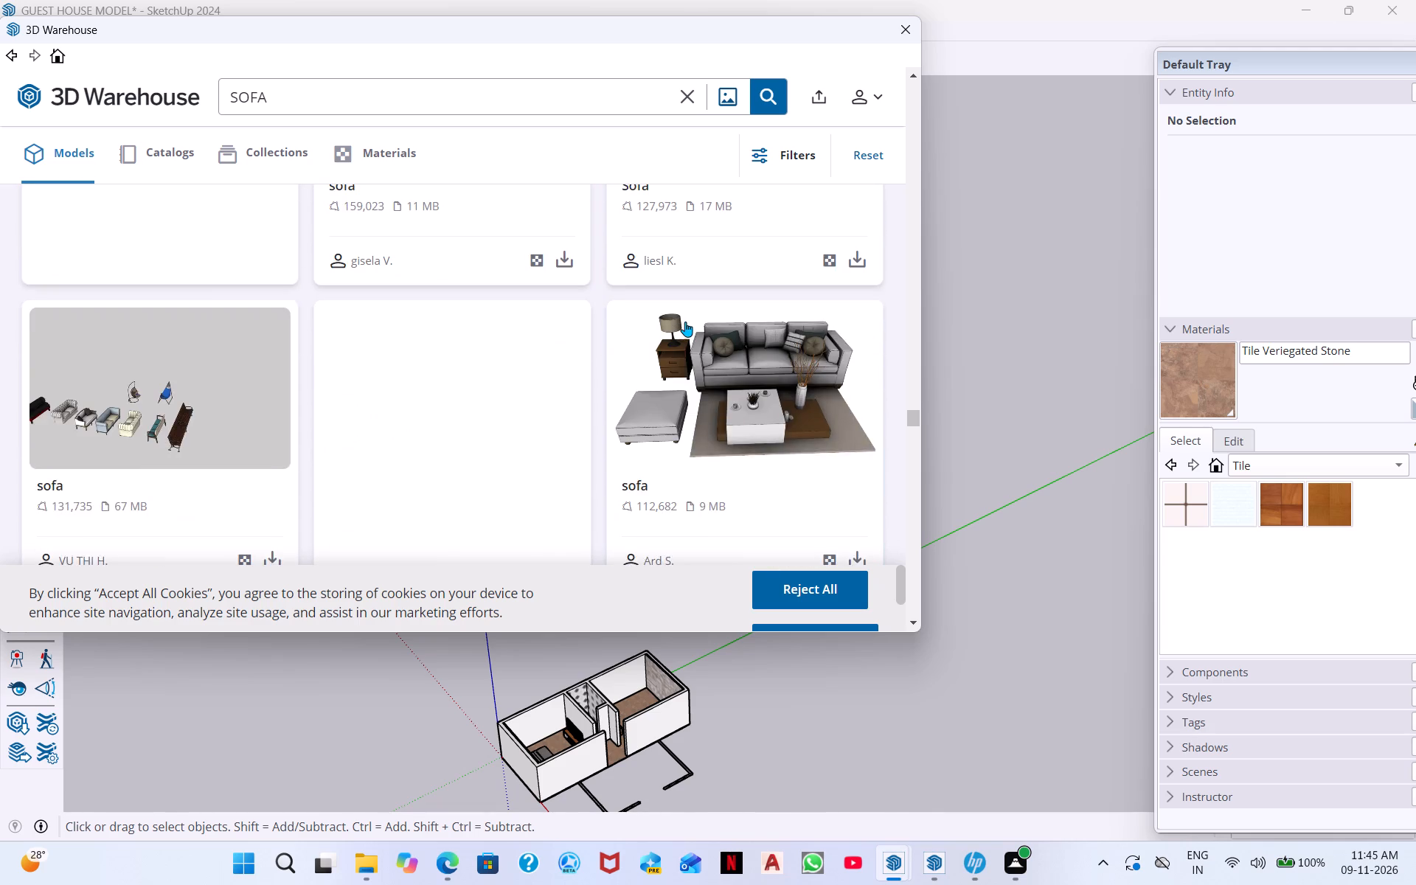
{"action": "scroll", "coordinate": [685, 322], "scroll_direction": "up", "scroll_amount": 6}
{"action": "scroll", "coordinate": [685, 320], "scroll_direction": "down", "scroll_amount": 10}
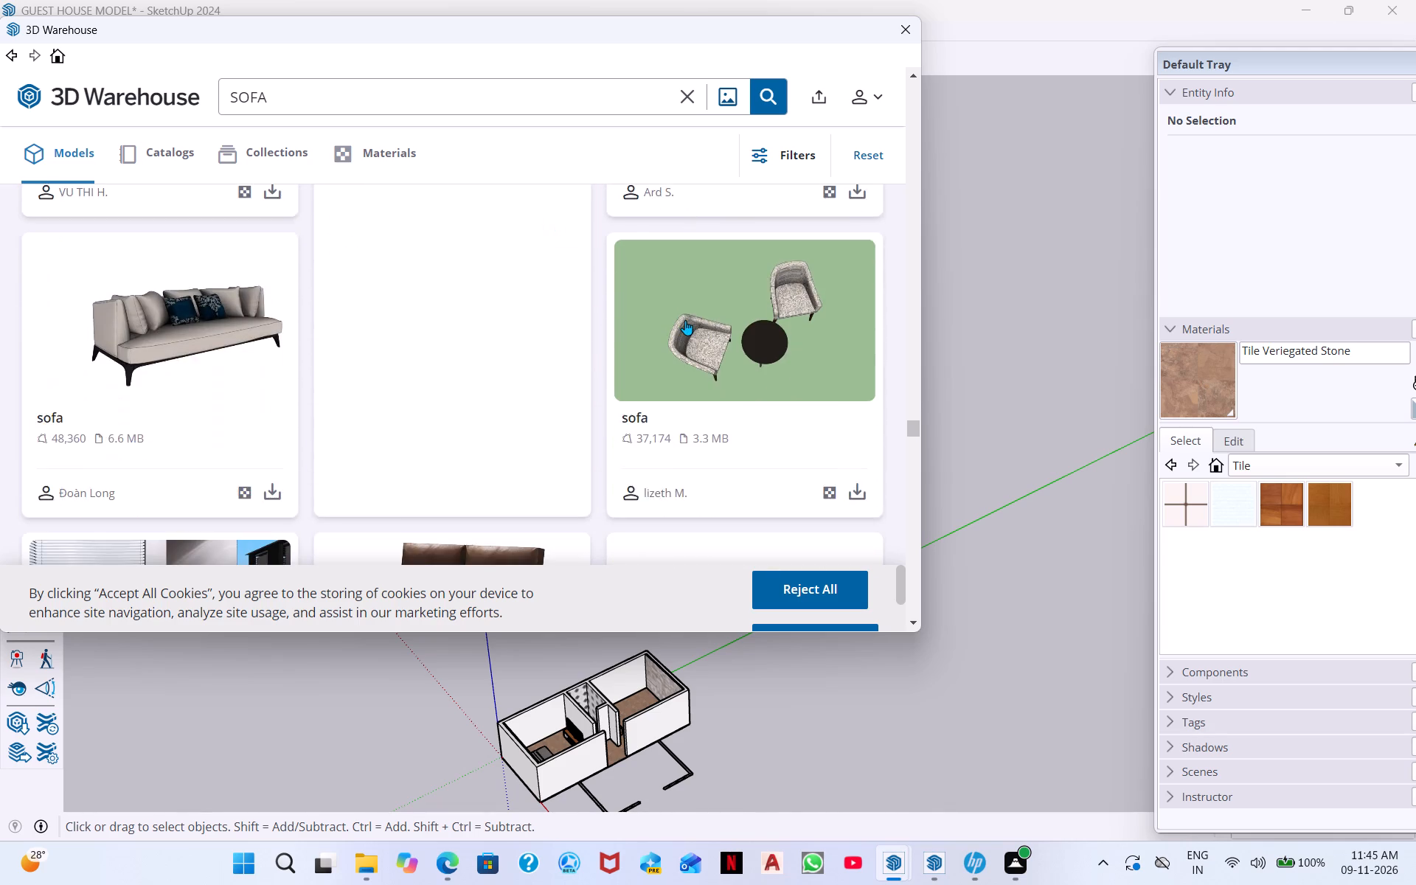
{"action": "scroll", "coordinate": [685, 320], "scroll_direction": "down", "scroll_amount": 11}
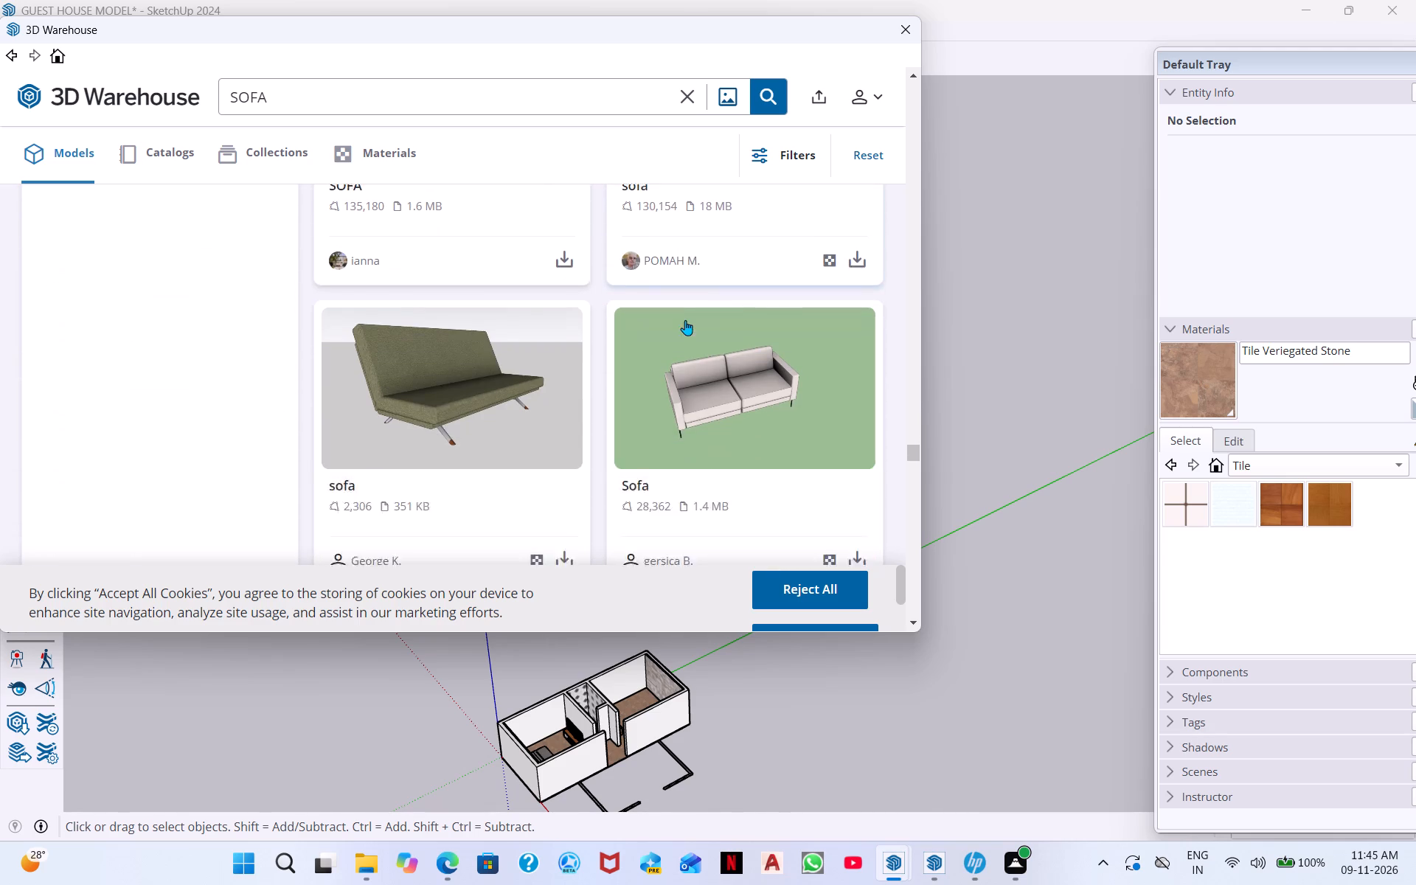
{"action": "scroll", "coordinate": [680, 326], "scroll_direction": "down", "scroll_amount": 4}
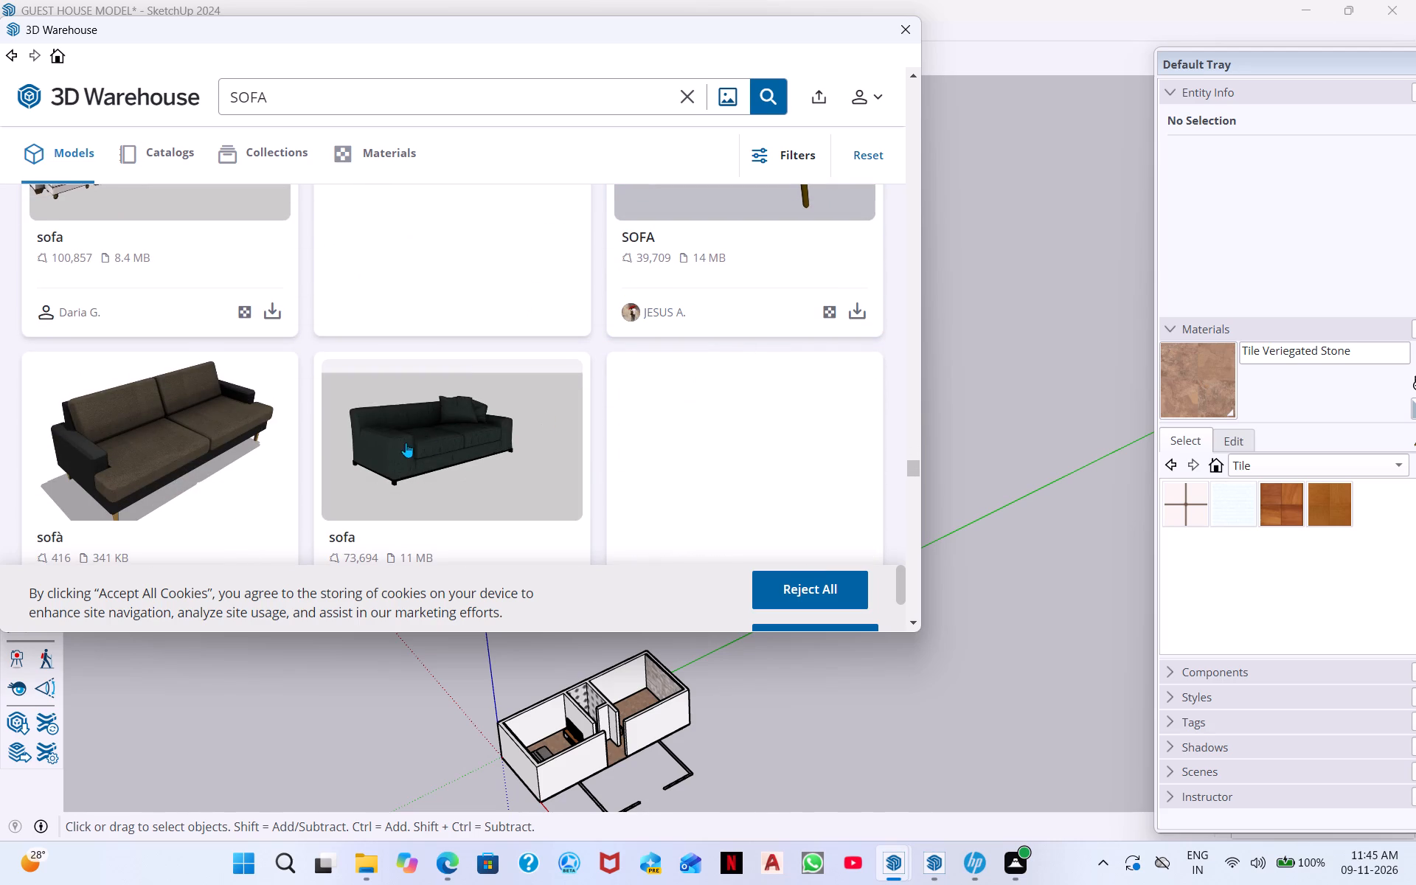
{"action": "scroll", "coordinate": [558, 483], "scroll_direction": "up", "scroll_amount": 1}
{"action": "scroll", "coordinate": [558, 483], "scroll_direction": "down", "scroll_amount": 5}
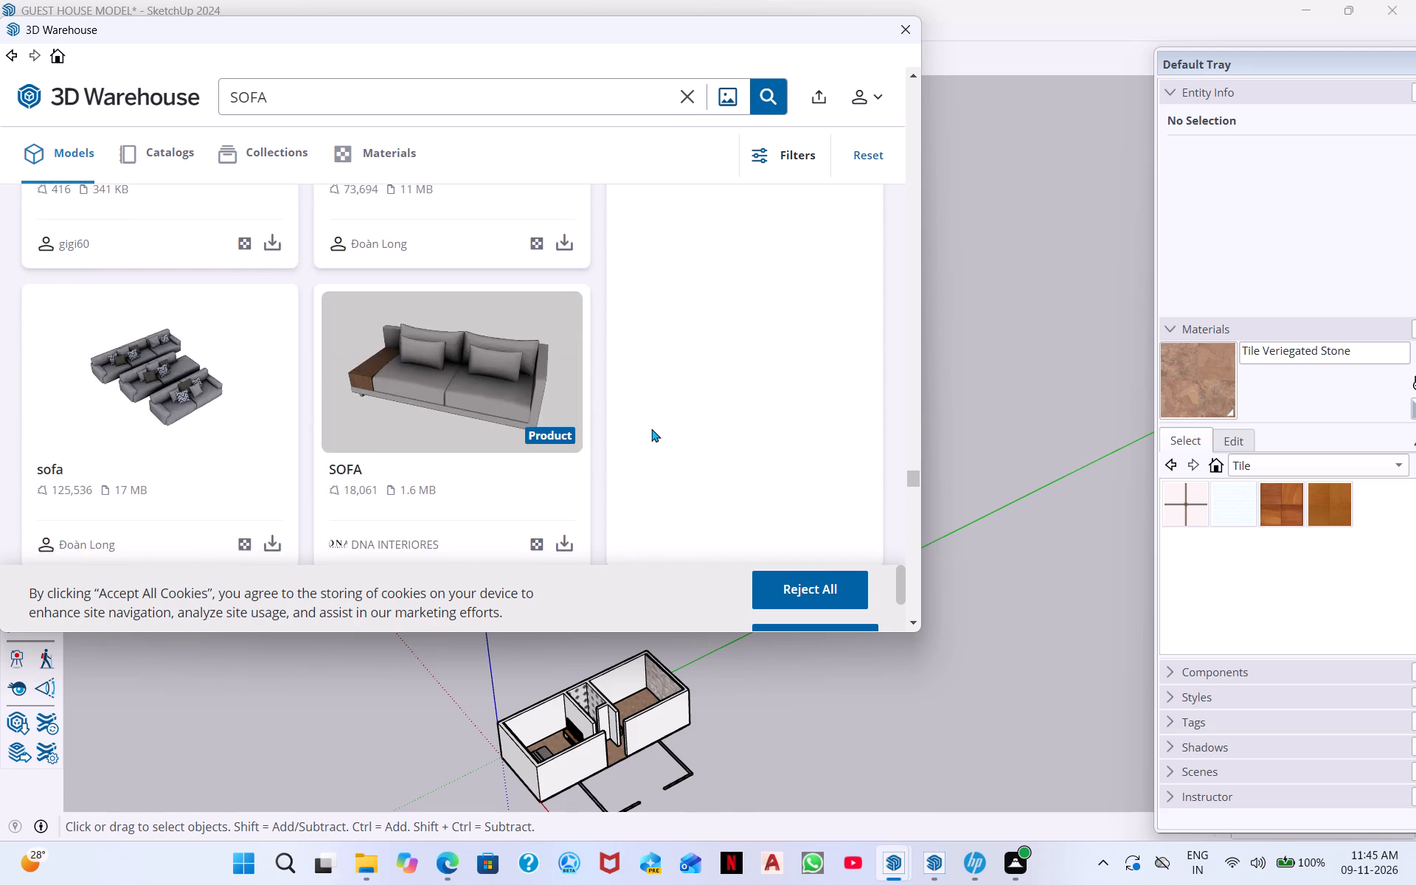
{"action": "scroll", "coordinate": [651, 428], "scroll_direction": "down", "scroll_amount": 4}
{"action": "scroll", "coordinate": [654, 426], "scroll_direction": "up", "scroll_amount": 1}
{"action": "scroll", "coordinate": [654, 426], "scroll_direction": "down", "scroll_amount": 5}
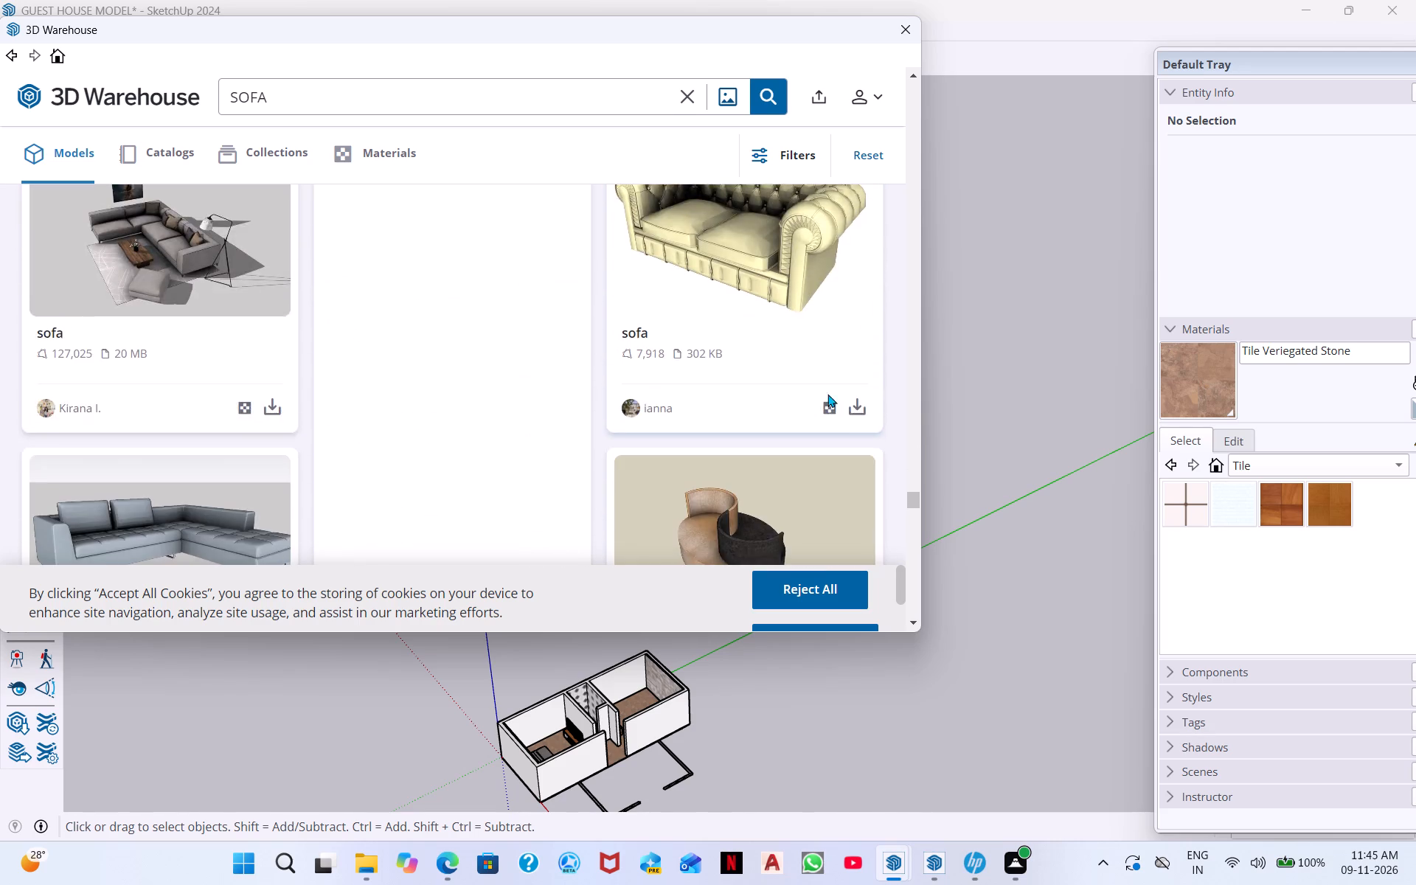
{"action": "scroll", "coordinate": [835, 395], "scroll_direction": "down", "scroll_amount": 4}
{"action": "scroll", "coordinate": [737, 351], "scroll_direction": "down", "scroll_amount": 3}
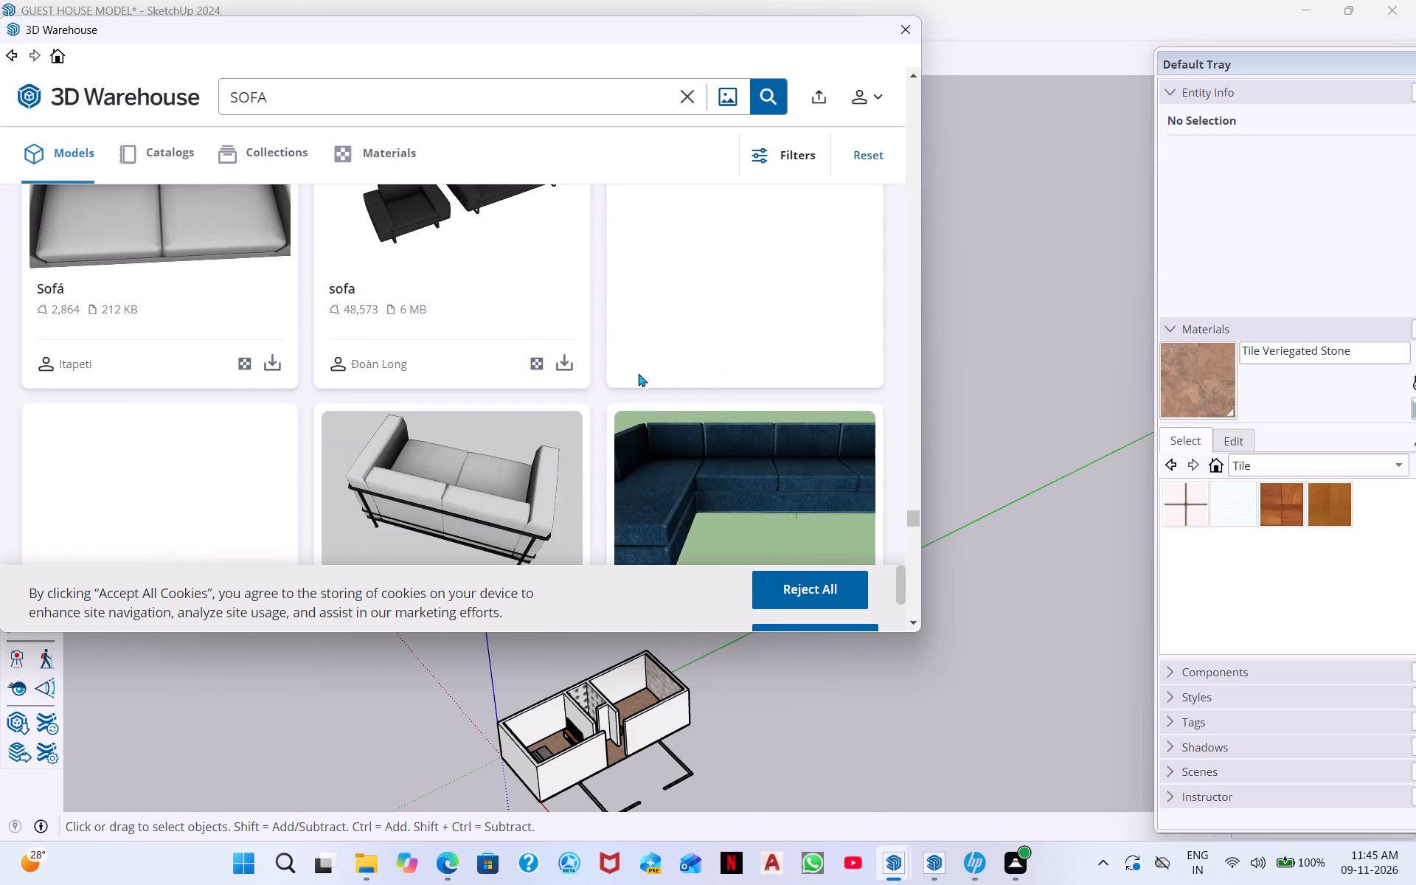
{"action": "scroll", "coordinate": [694, 364], "scroll_direction": "up", "scroll_amount": 5}
{"action": "scroll", "coordinate": [709, 361], "scroll_direction": "down", "scroll_amount": 2}
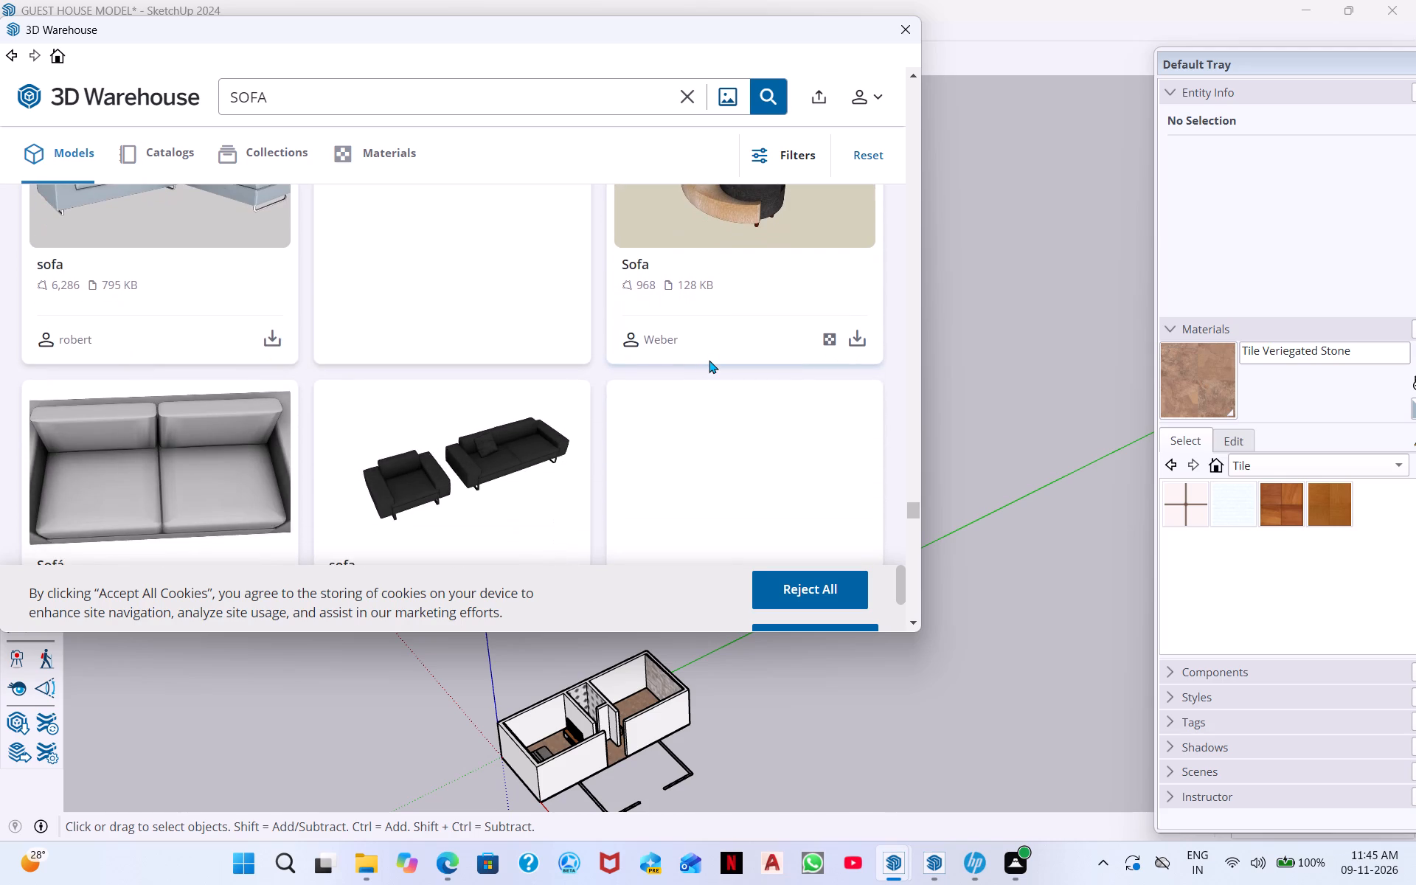
{"action": "scroll", "coordinate": [709, 360], "scroll_direction": "down", "scroll_amount": 3}
{"action": "scroll", "coordinate": [704, 365], "scroll_direction": "up", "scroll_amount": 5}
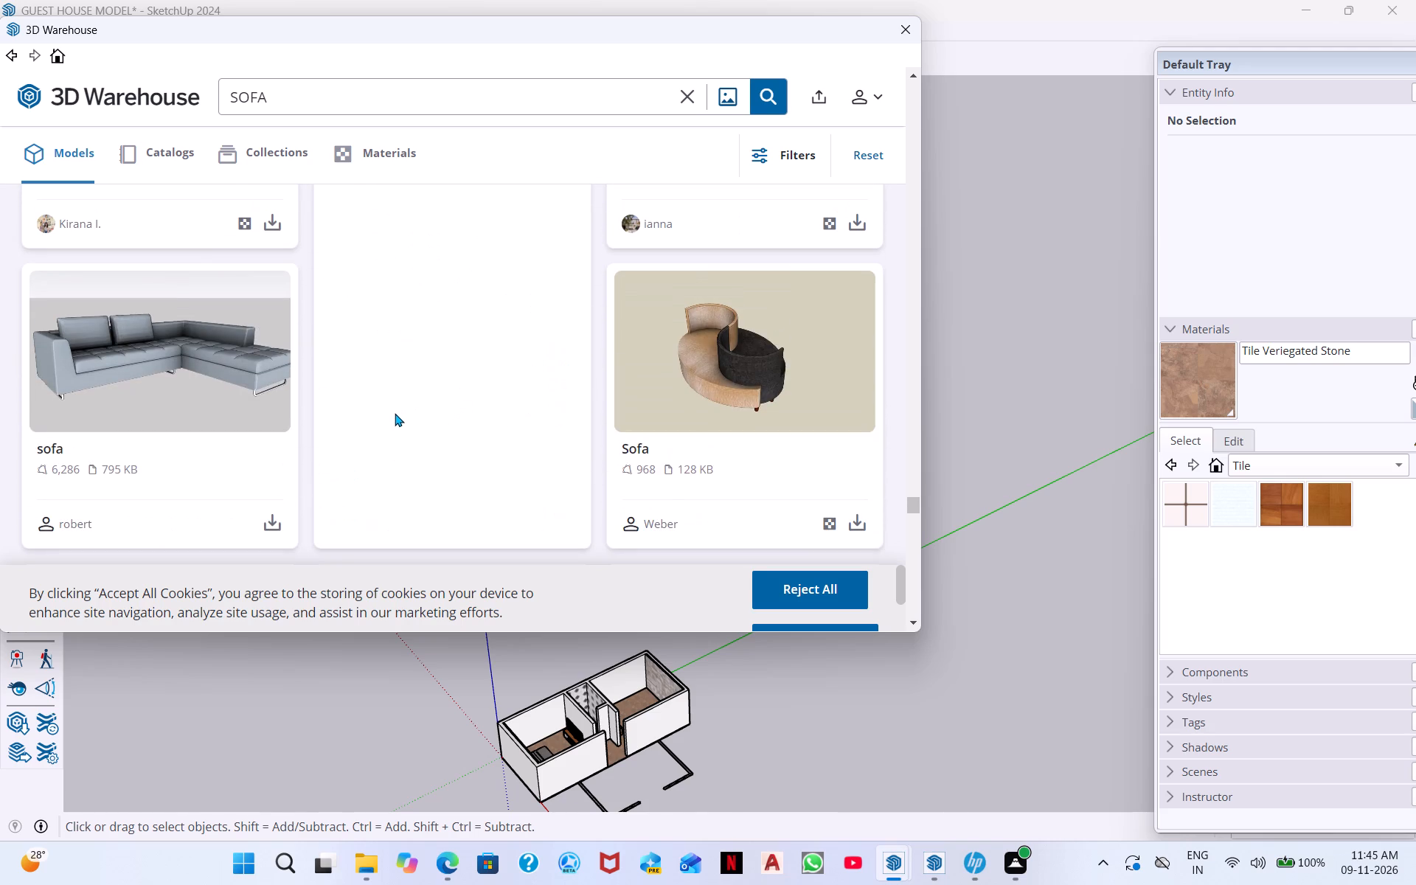
{"action": "scroll", "coordinate": [436, 406], "scroll_direction": "down", "scroll_amount": 3}
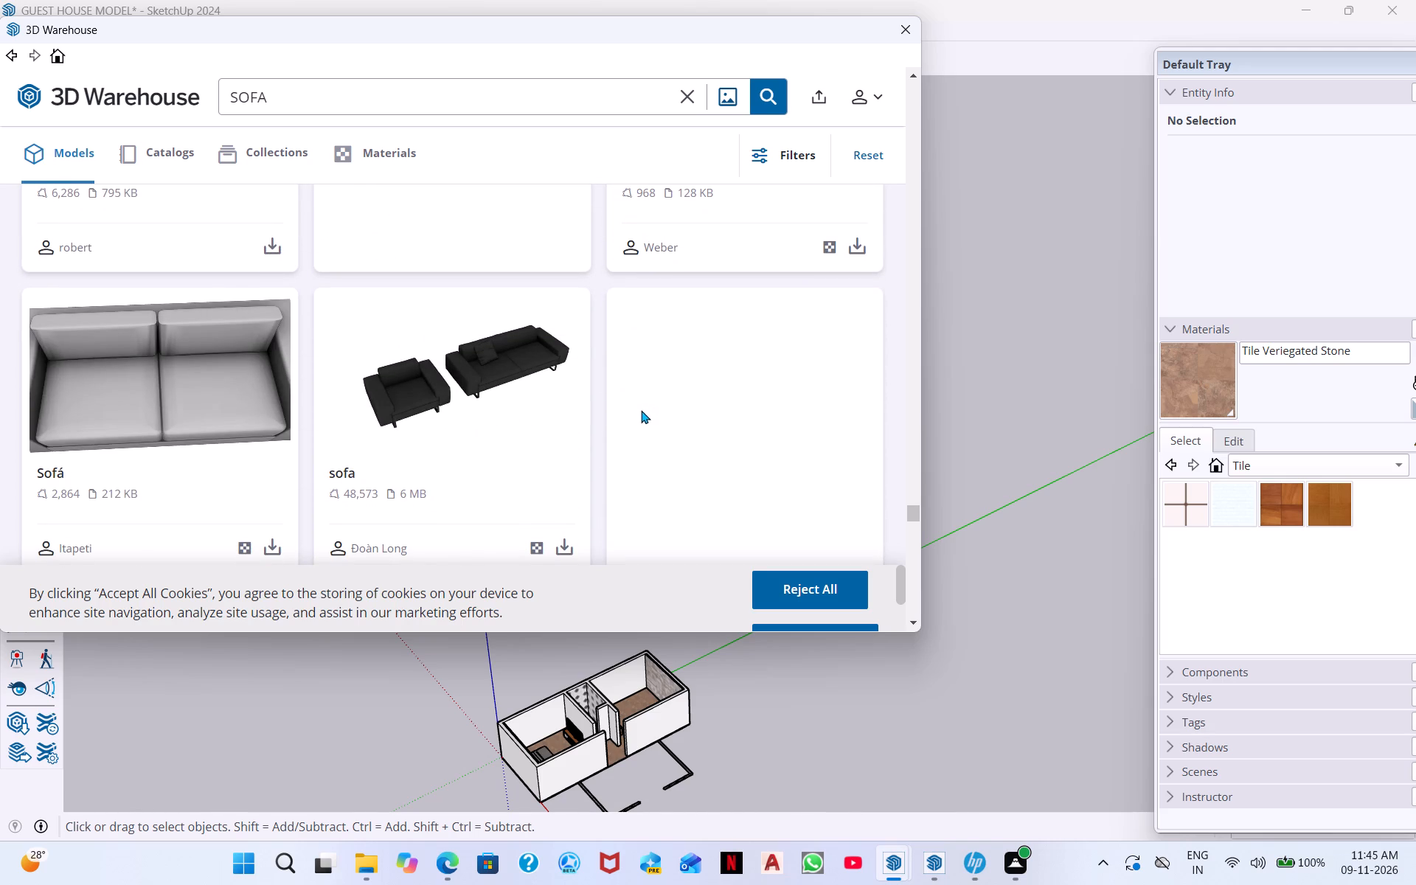
{"action": "scroll", "coordinate": [637, 423], "scroll_direction": "down", "scroll_amount": 3}
Go back up through the SOFA model results in 3D Warehouse, re-examining the sofas and sofa sets for the guest house.
{"action": "scroll", "coordinate": [637, 426], "scroll_direction": "up", "scroll_amount": 14}
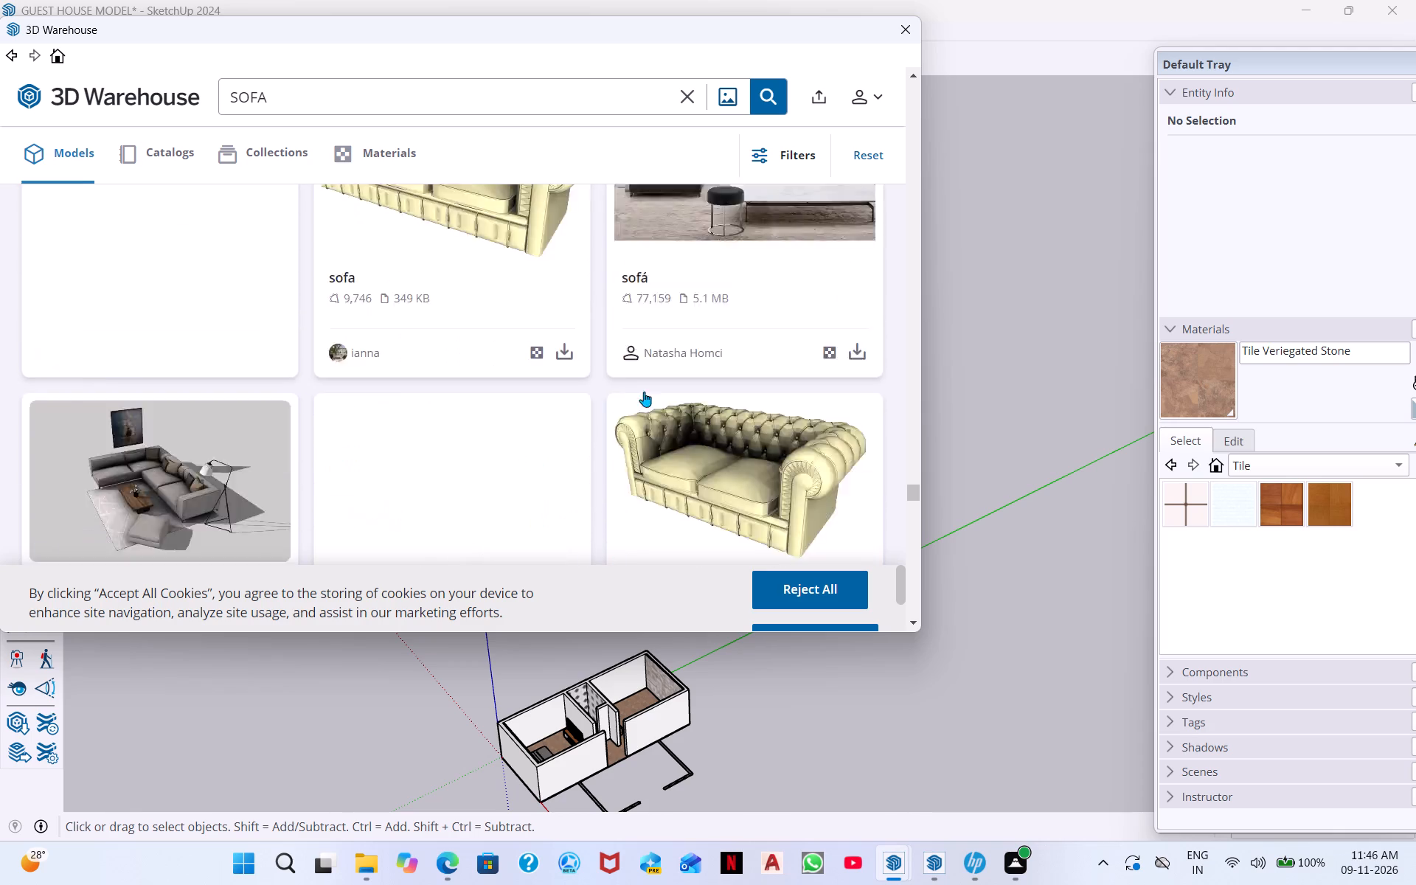
{"action": "scroll", "coordinate": [648, 387], "scroll_direction": "up", "scroll_amount": 12}
{"action": "scroll", "coordinate": [769, 385], "scroll_direction": "up", "scroll_amount": 13}
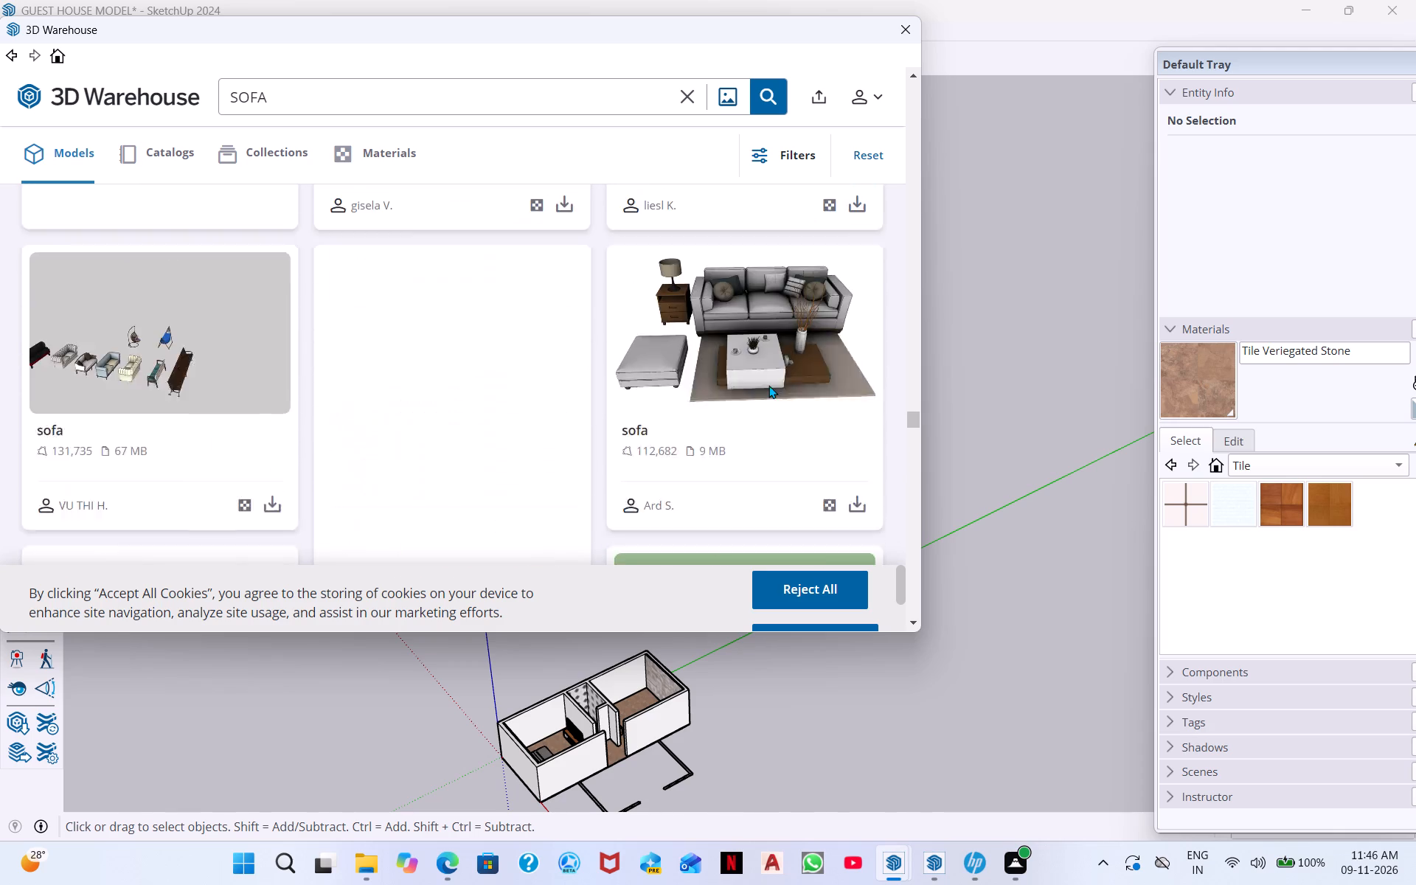
{"action": "scroll", "coordinate": [768, 385], "scroll_direction": "up", "scroll_amount": 17}
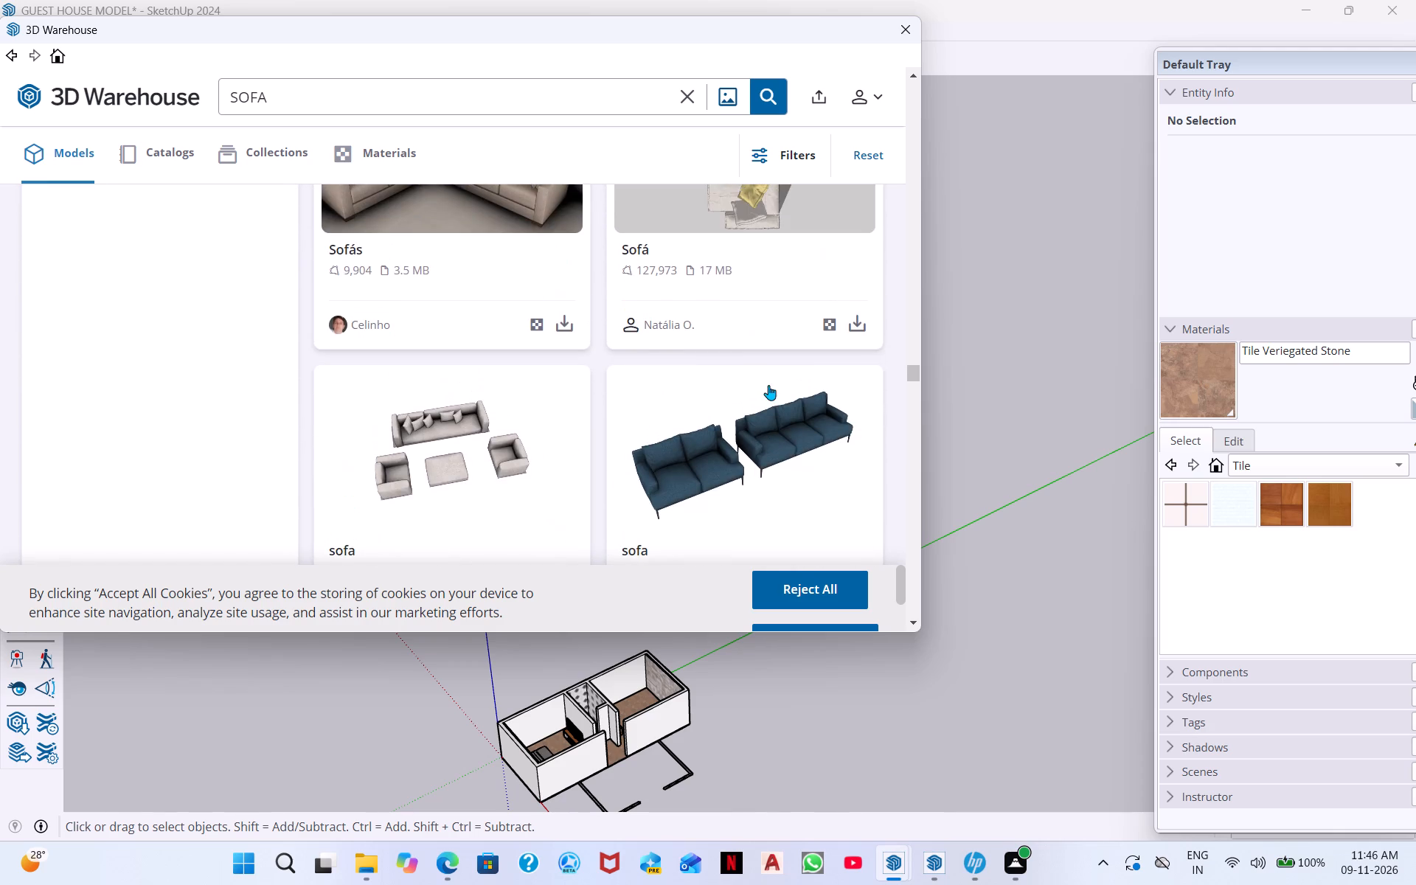
{"action": "scroll", "coordinate": [768, 385], "scroll_direction": "up", "scroll_amount": 5}
{"action": "scroll", "coordinate": [764, 392], "scroll_direction": "down", "scroll_amount": 4}
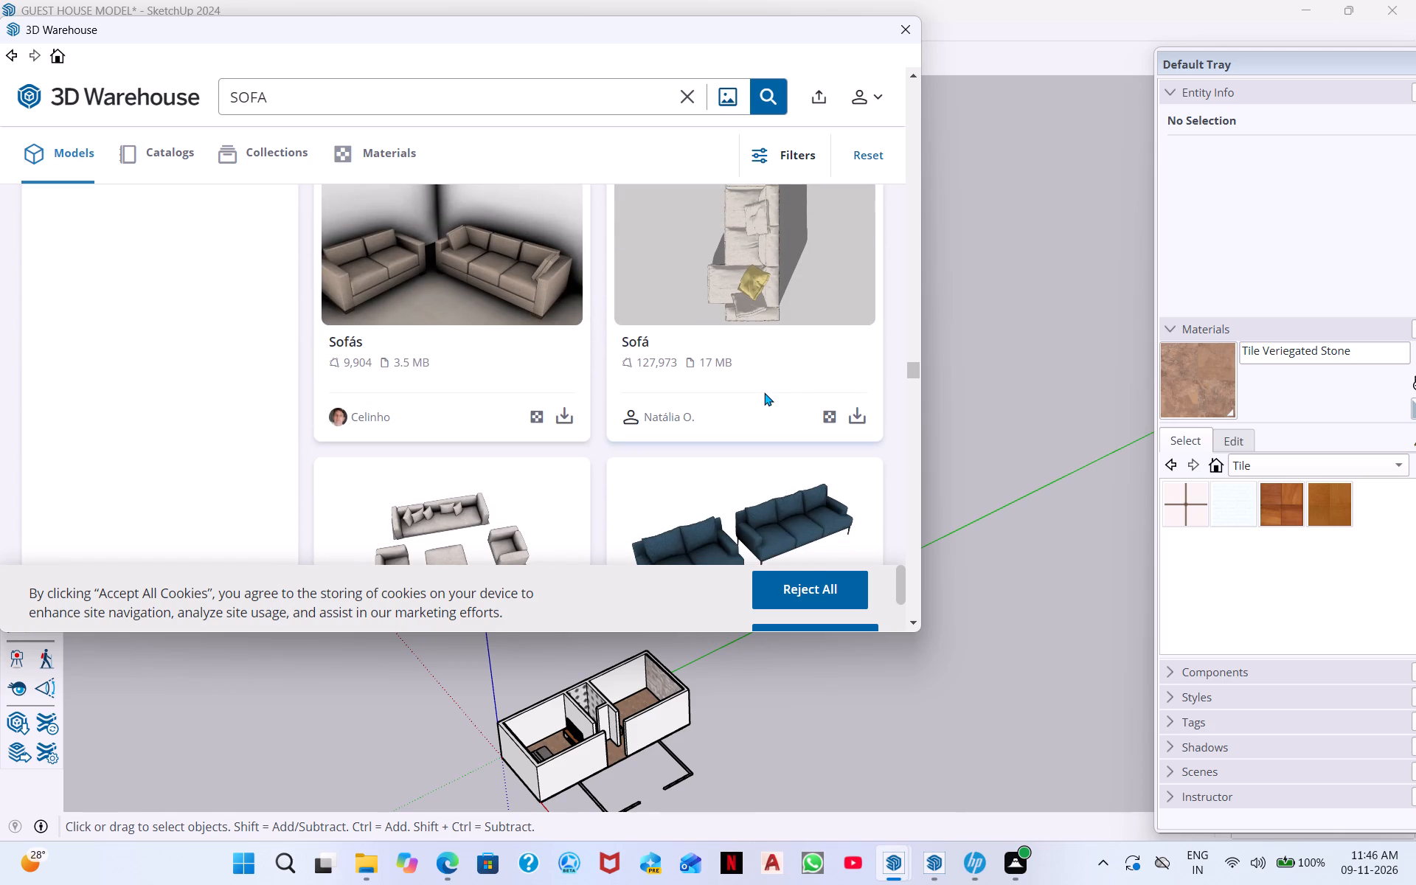
{"action": "scroll", "coordinate": [764, 392], "scroll_direction": "down", "scroll_amount": 1}
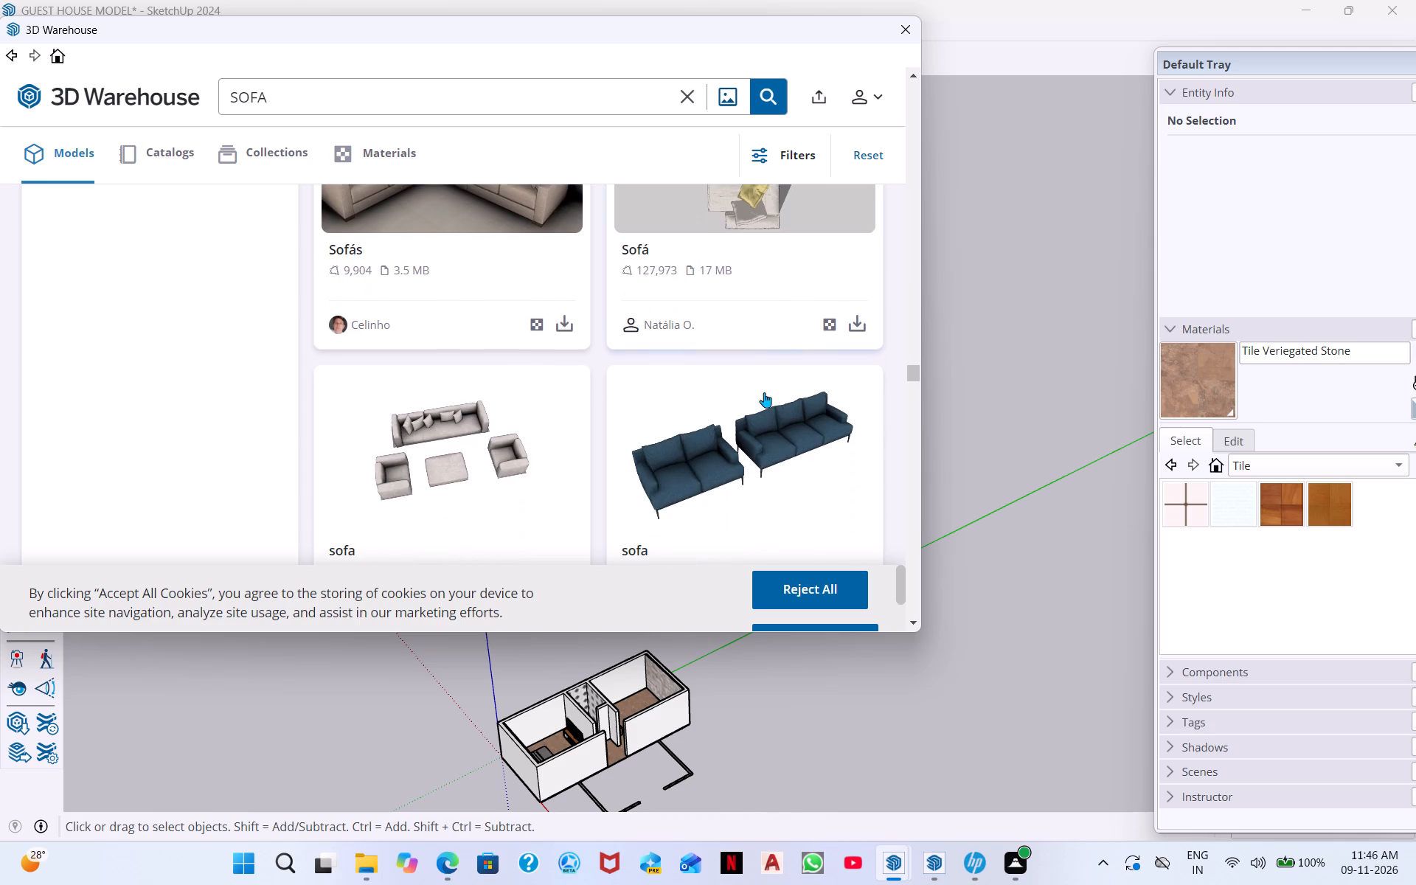
{"action": "scroll", "coordinate": [764, 392], "scroll_direction": "up", "scroll_amount": 11}
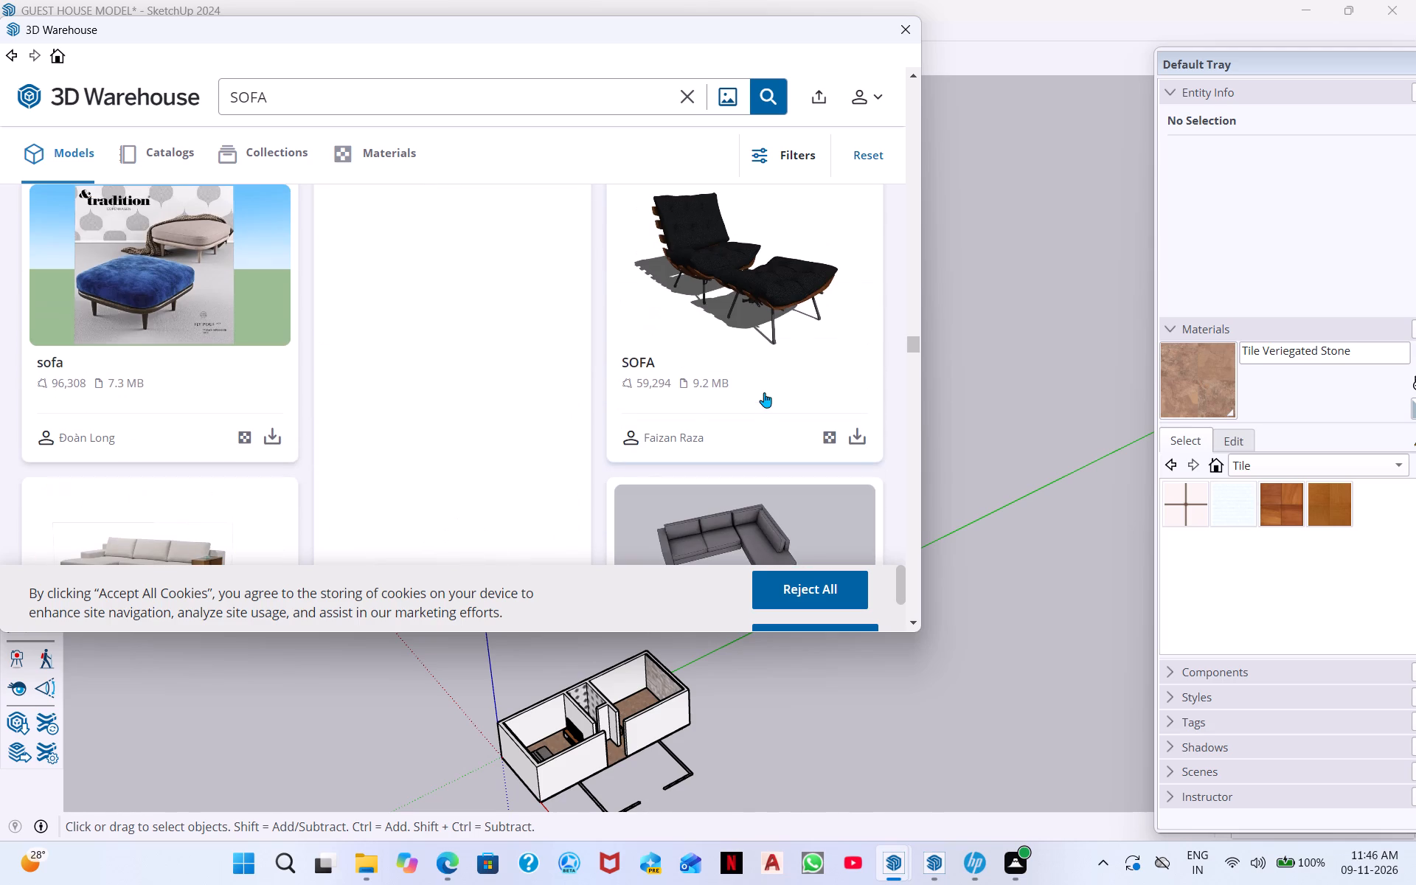
{"action": "scroll", "coordinate": [765, 390], "scroll_direction": "up", "scroll_amount": 8}
{"action": "scroll", "coordinate": [767, 383], "scroll_direction": "down", "scroll_amount": 4}
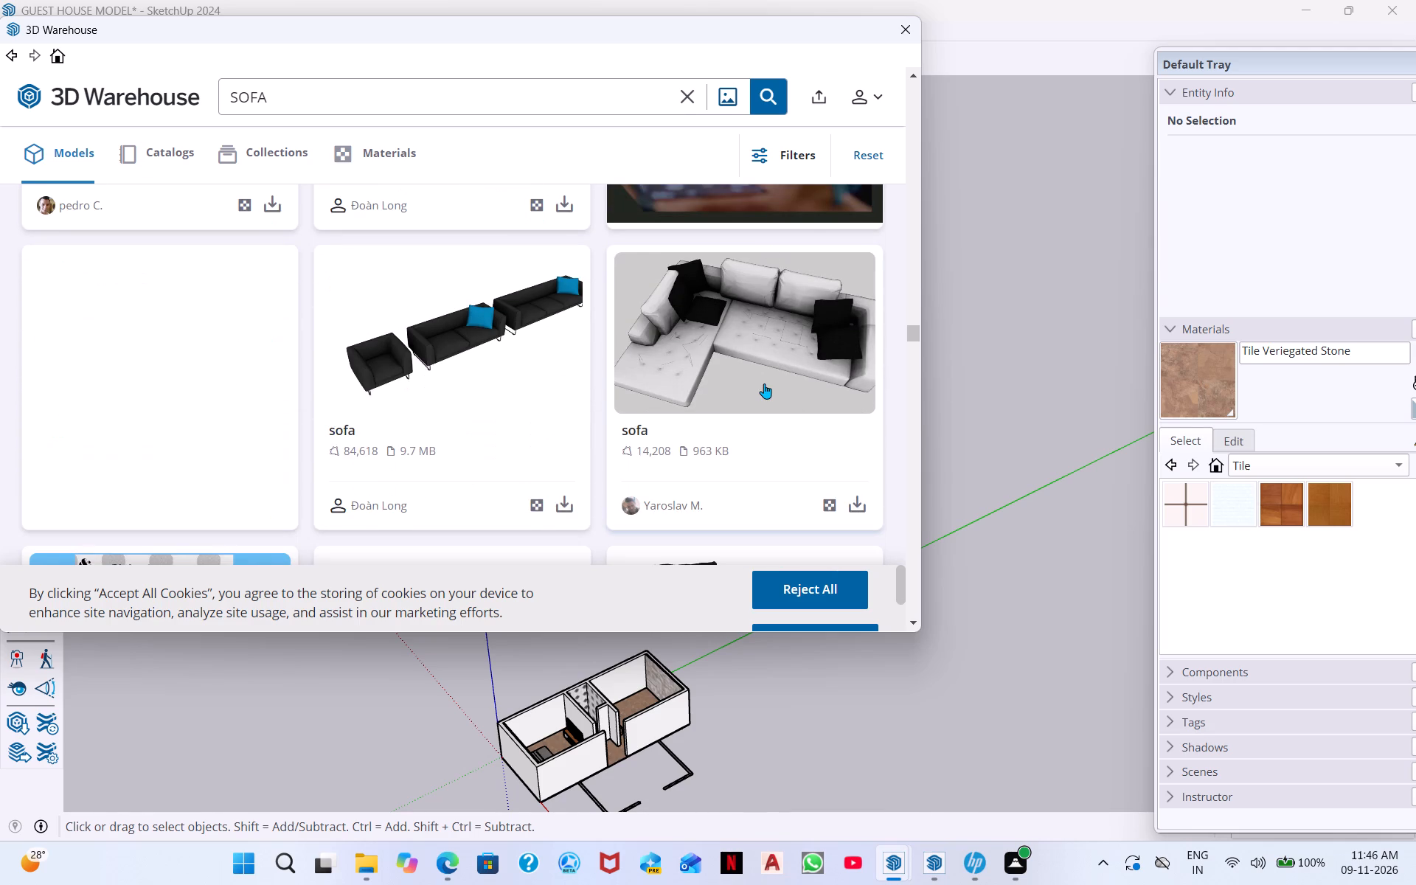
{"action": "scroll", "coordinate": [764, 383], "scroll_direction": "down", "scroll_amount": 3}
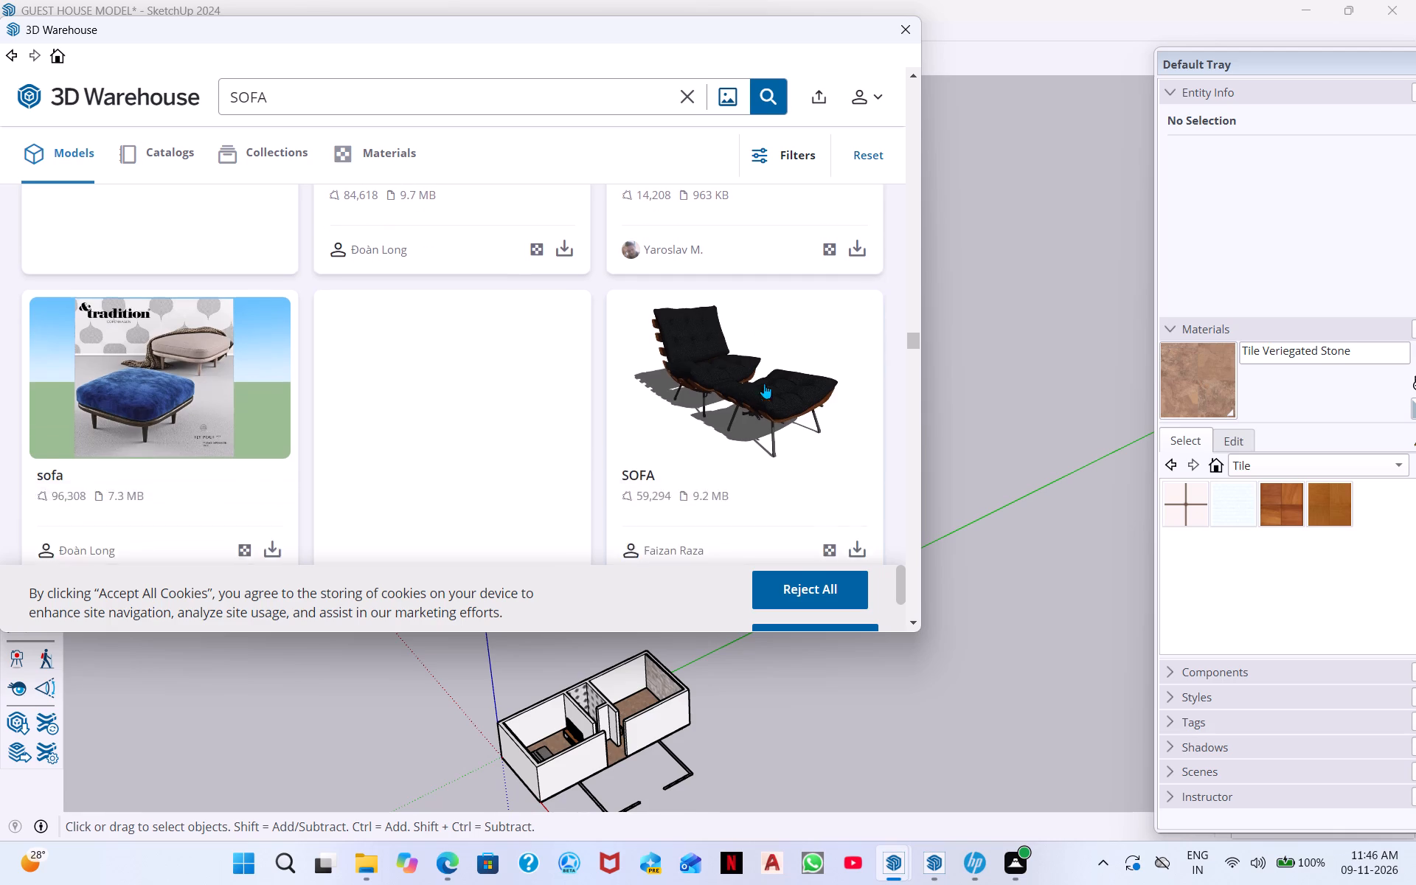
{"action": "scroll", "coordinate": [764, 383], "scroll_direction": "up", "scroll_amount": 14}
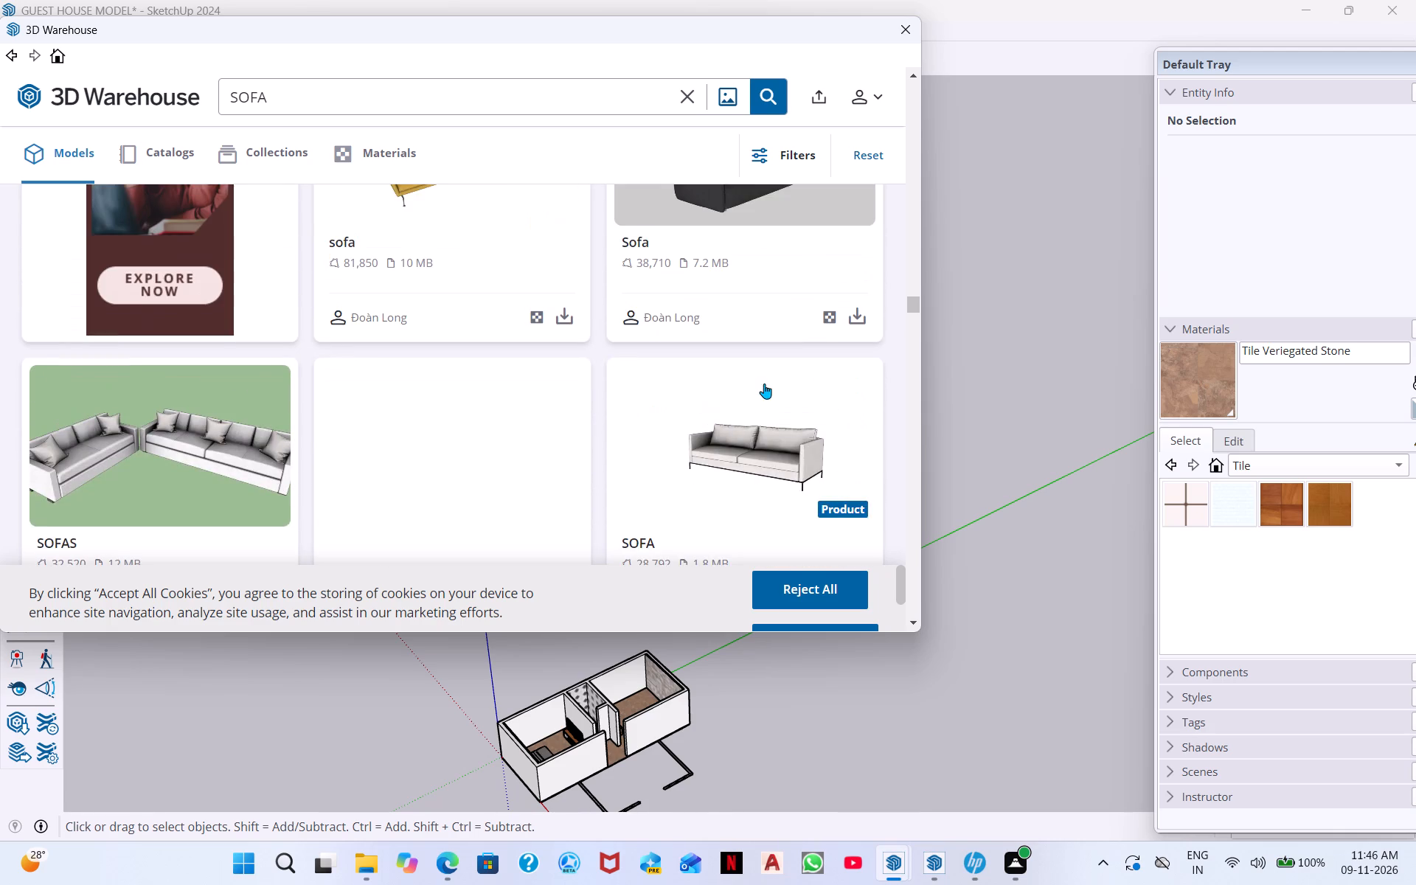
{"action": "scroll", "coordinate": [764, 383], "scroll_direction": "up", "scroll_amount": 6}
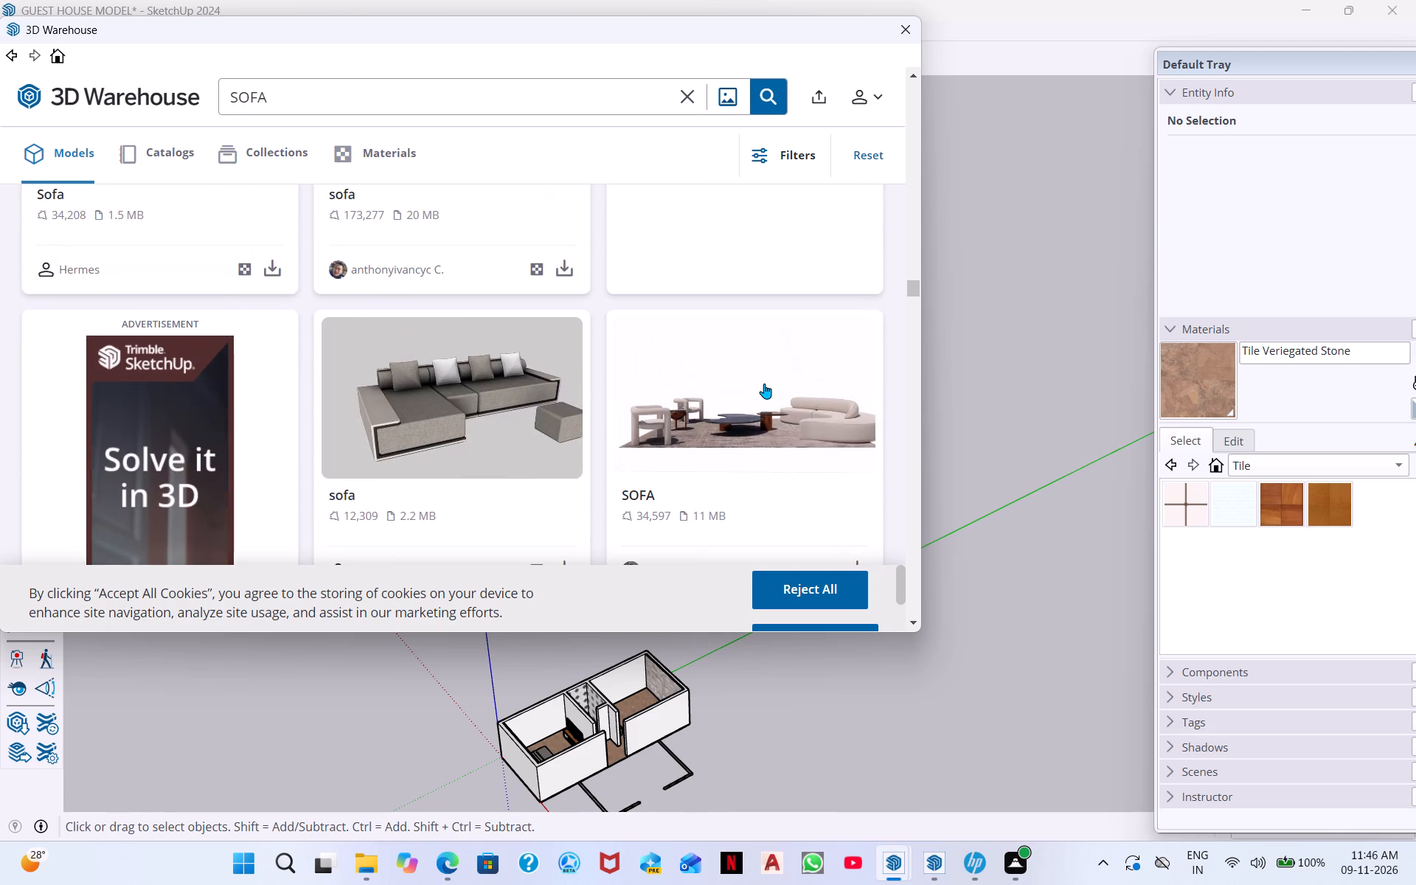
{"action": "scroll", "coordinate": [764, 383], "scroll_direction": "up", "scroll_amount": 10}
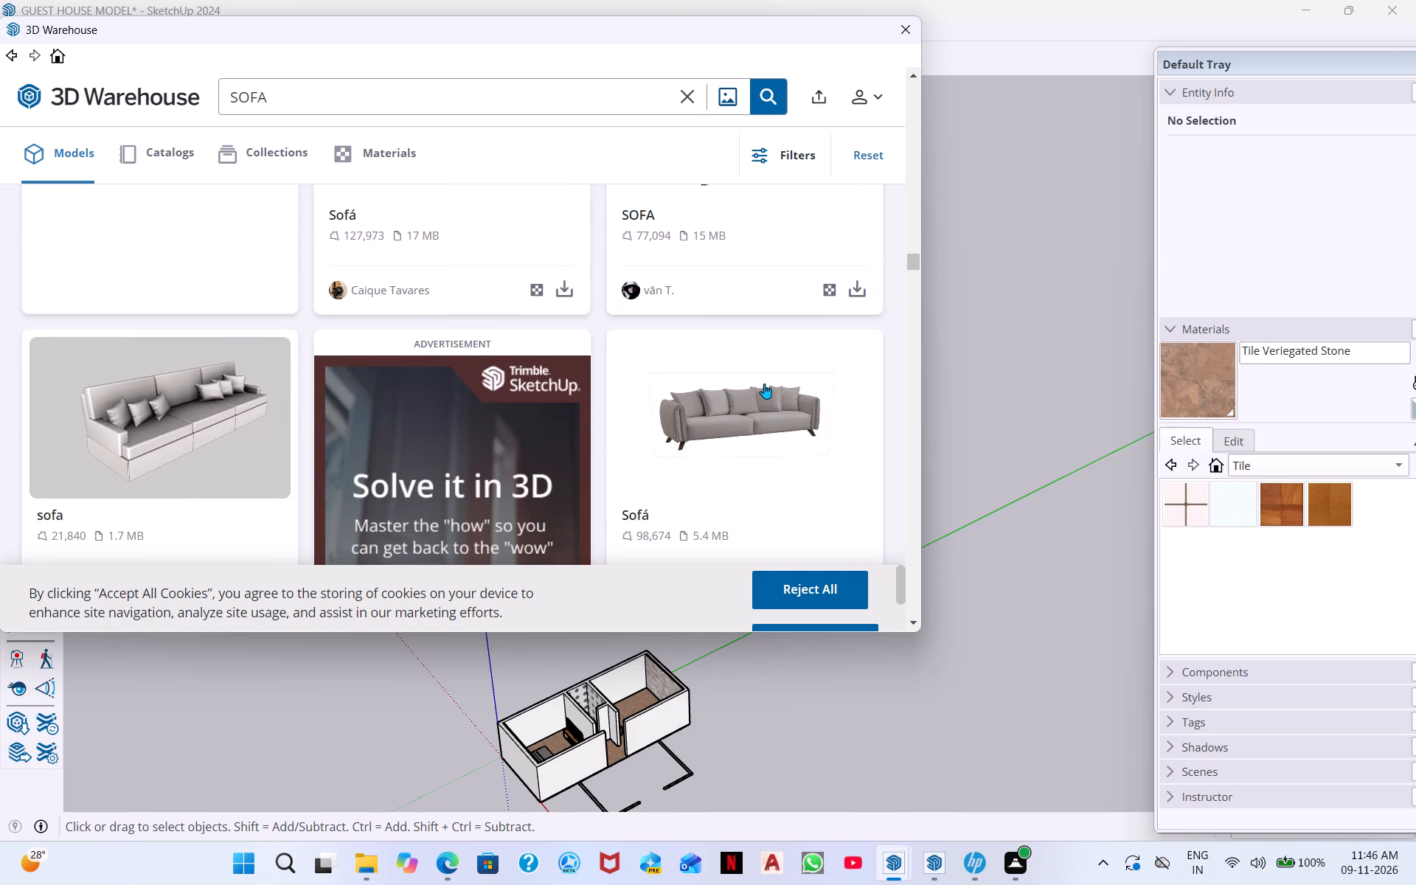
{"action": "scroll", "coordinate": [764, 383], "scroll_direction": "up", "scroll_amount": 6}
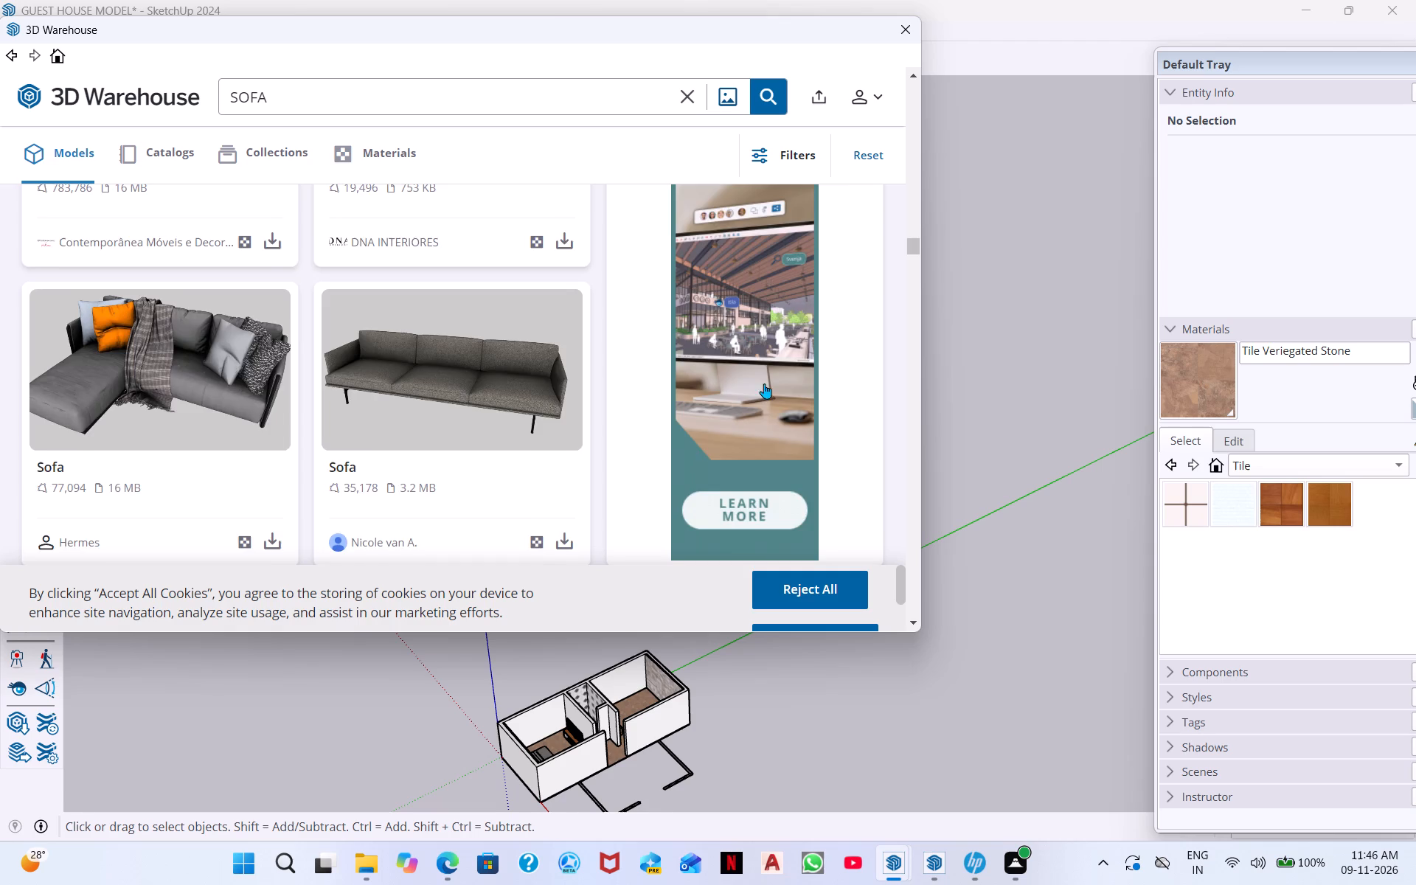
{"action": "scroll", "coordinate": [764, 383], "scroll_direction": "up", "scroll_amount": 10}
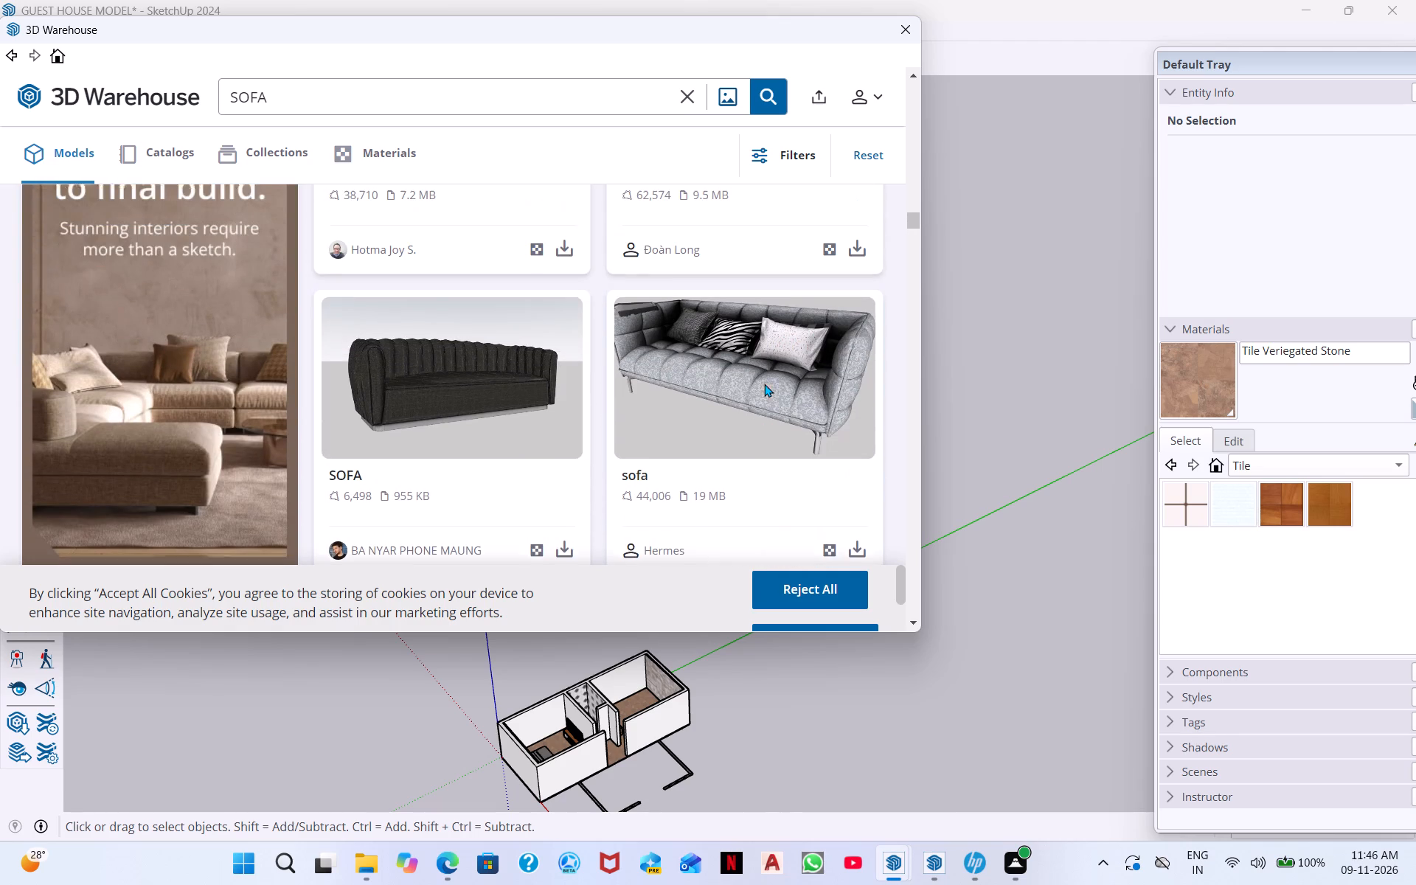
{"action": "scroll", "coordinate": [764, 383], "scroll_direction": "down", "scroll_amount": 1}
{"action": "scroll", "coordinate": [764, 383], "scroll_direction": "up", "scroll_amount": 2}
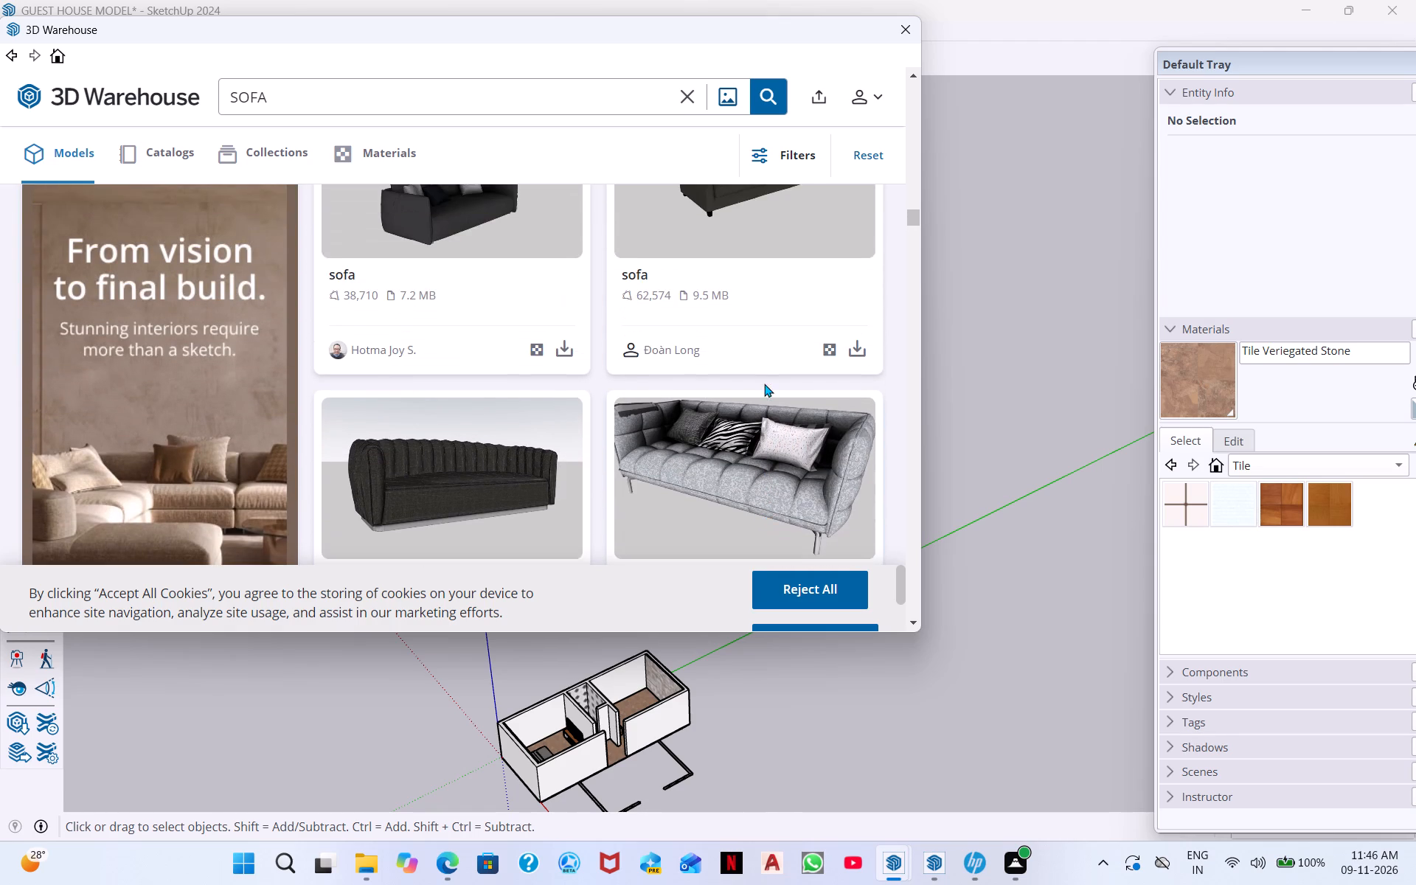
{"action": "scroll", "coordinate": [767, 373], "scroll_direction": "up", "scroll_amount": 9}
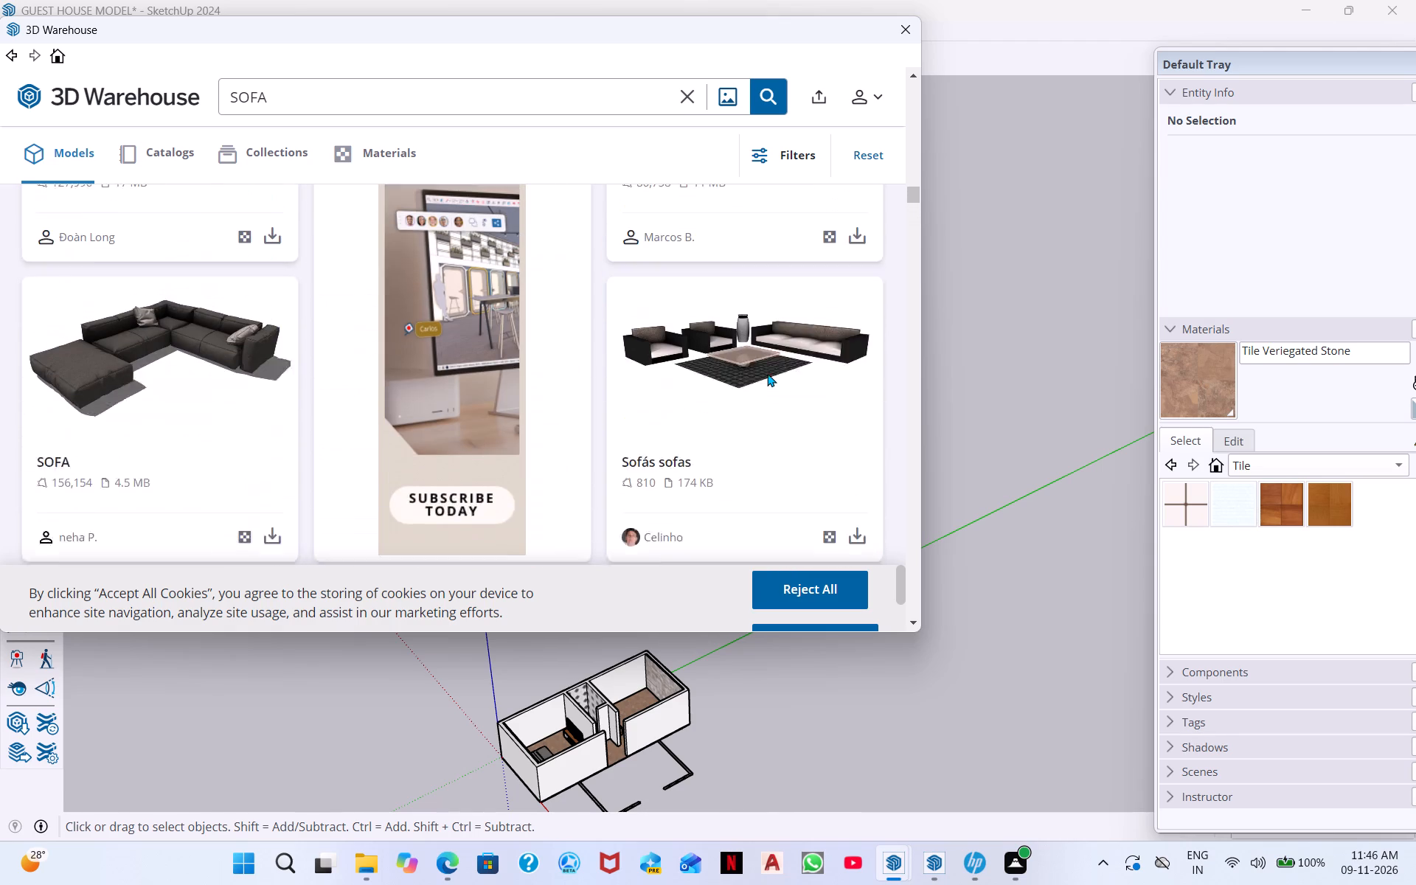
Load the 174 KB "Sofás sofas" set from 3D Warehouse directly into the model and place it on open ground beyond the guest house.
{"action": "scroll", "coordinate": [761, 386], "scroll_direction": "down", "scroll_amount": 3}
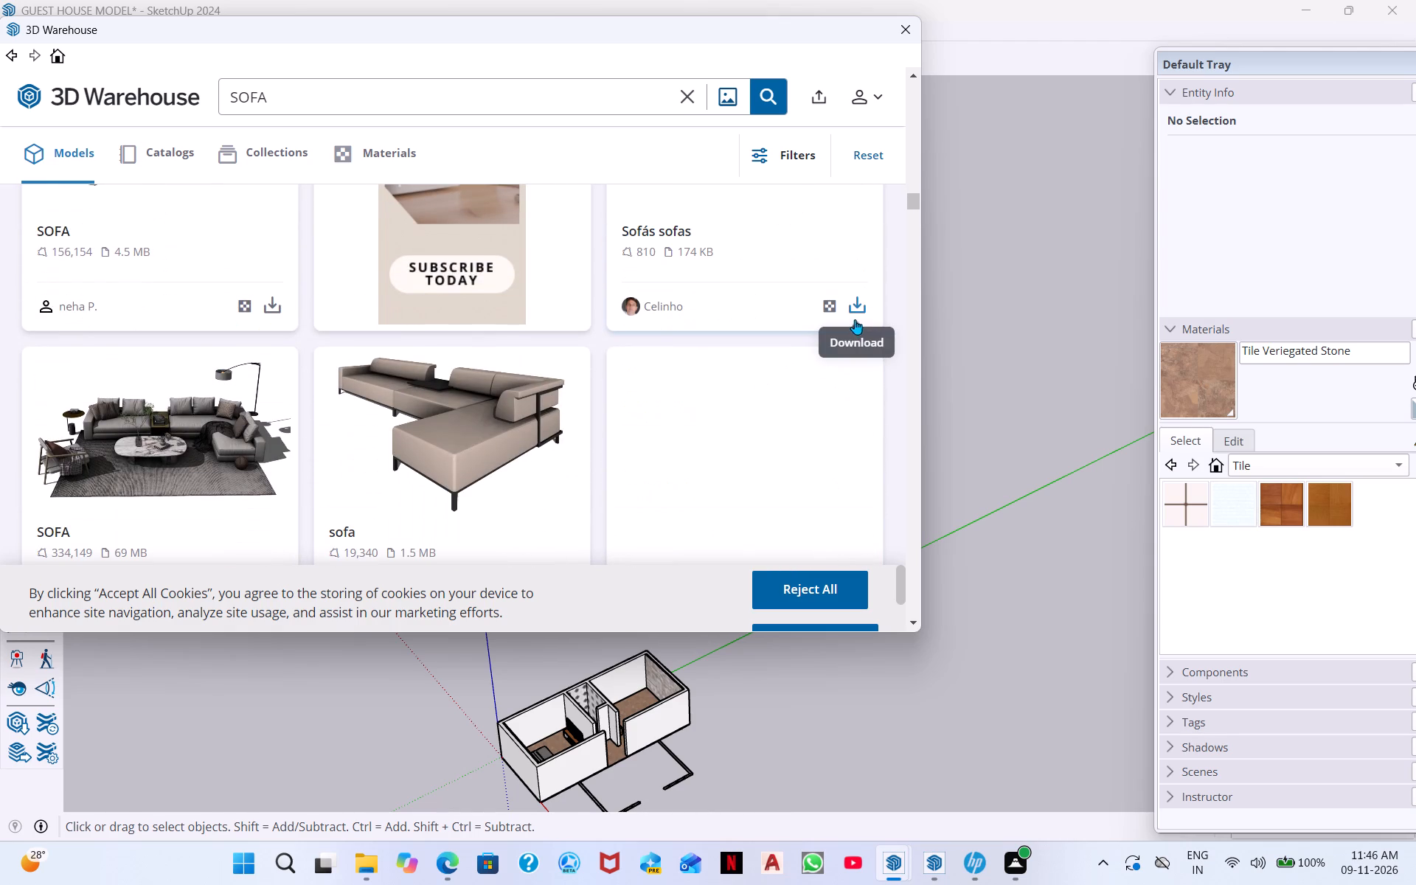
{"action": "left_click", "coordinate": [856, 307]}
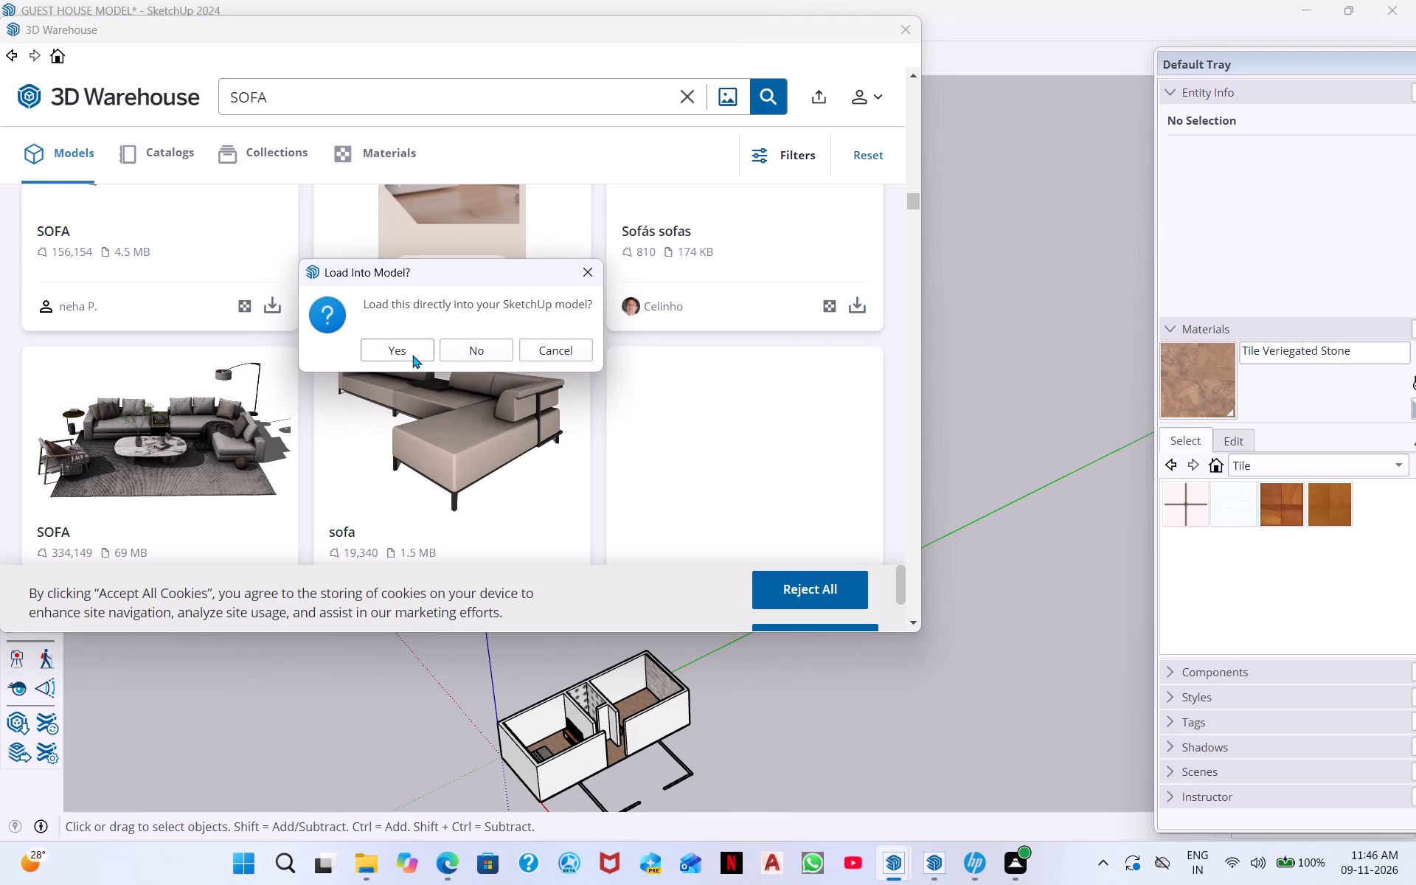
{"action": "left_click", "coordinate": [412, 354]}
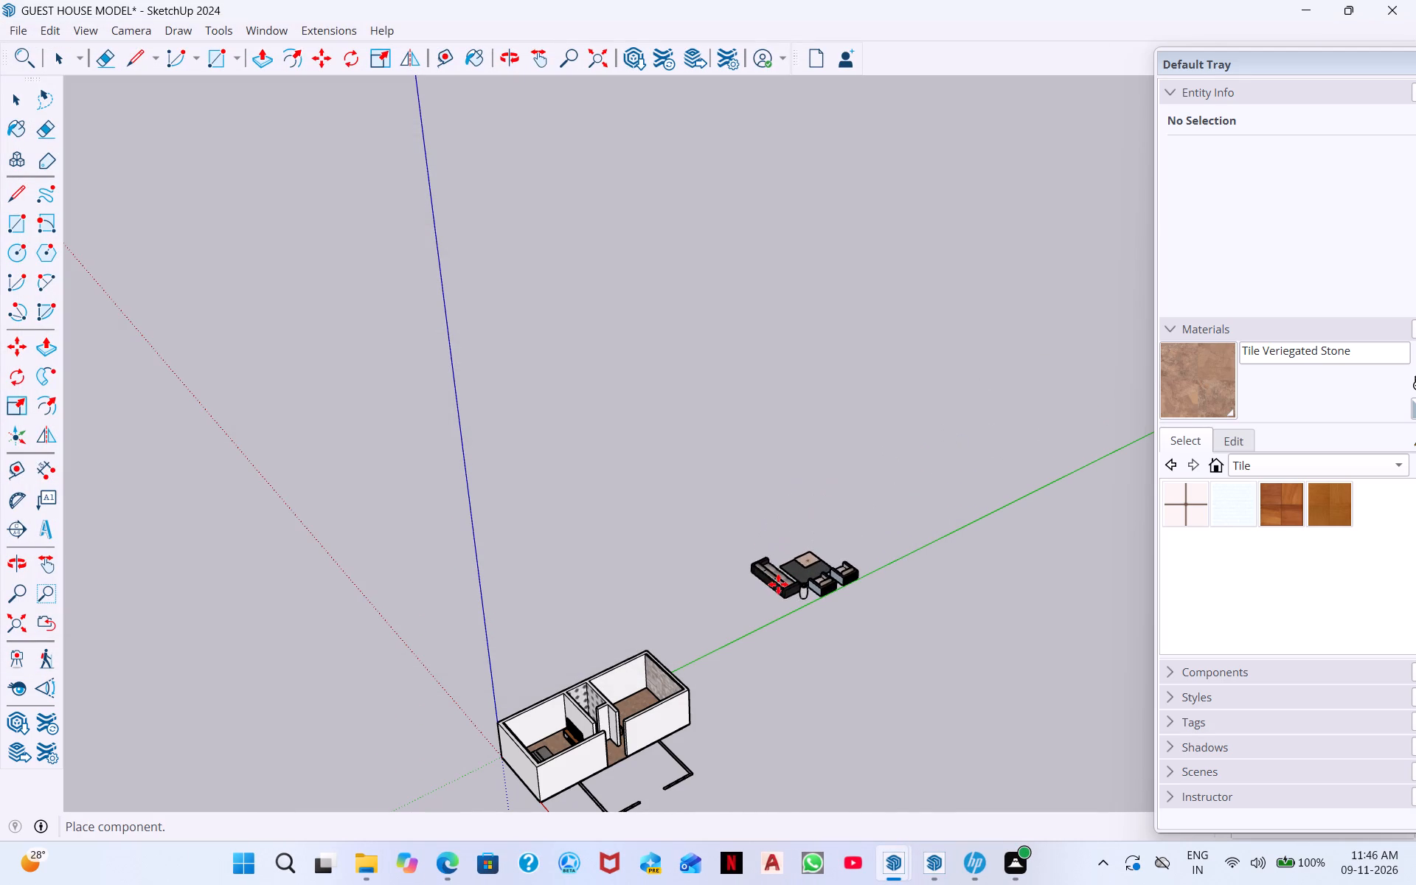
{"action": "left_click", "coordinate": [780, 618]}
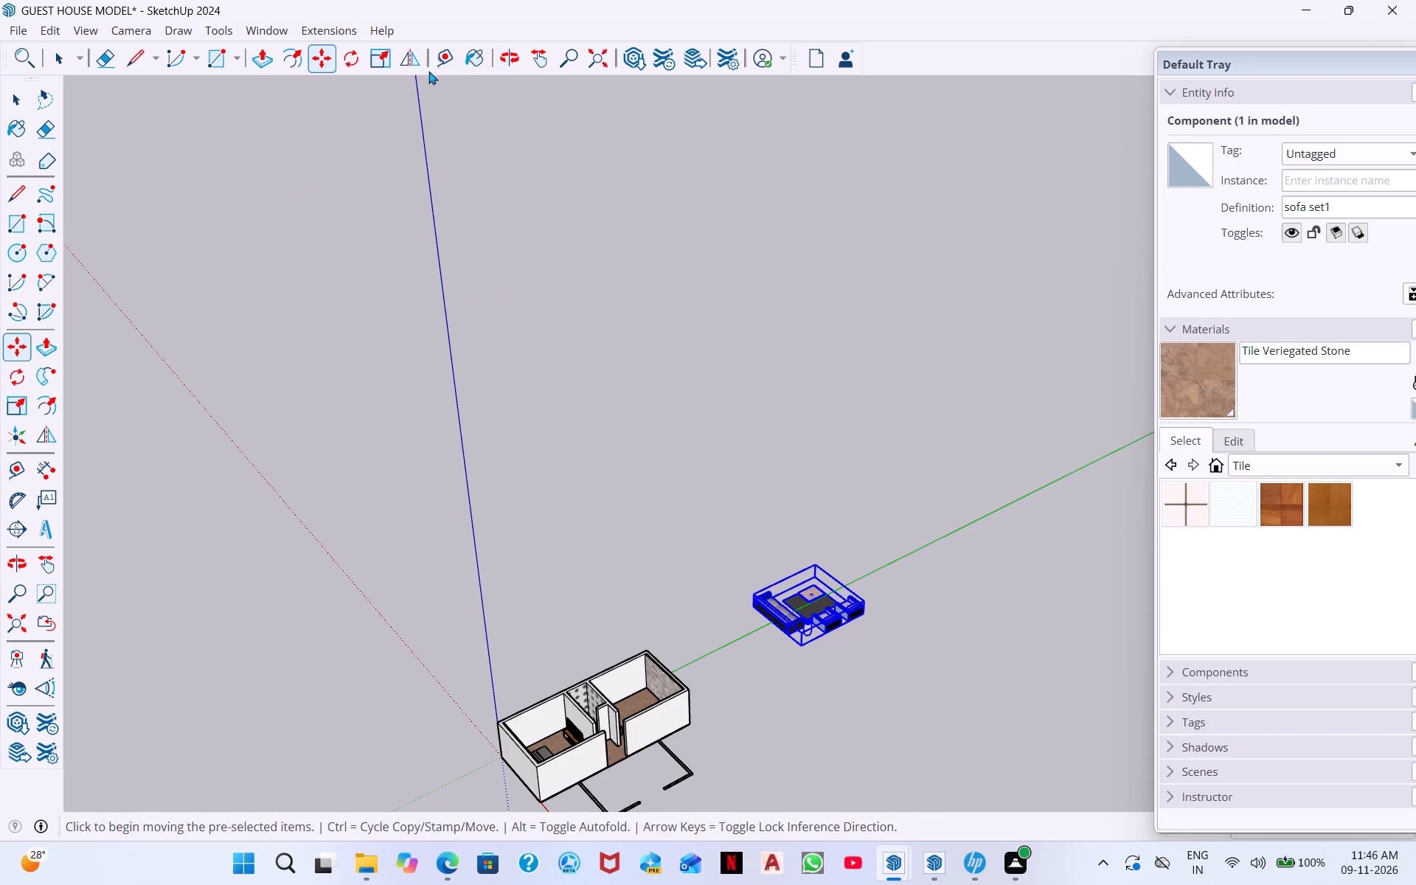
Flip the placed sofa set about its red plane and its green plane.
{"action": "left_click", "coordinate": [404, 60]}
{"action": "left_click", "coordinate": [858, 577]}
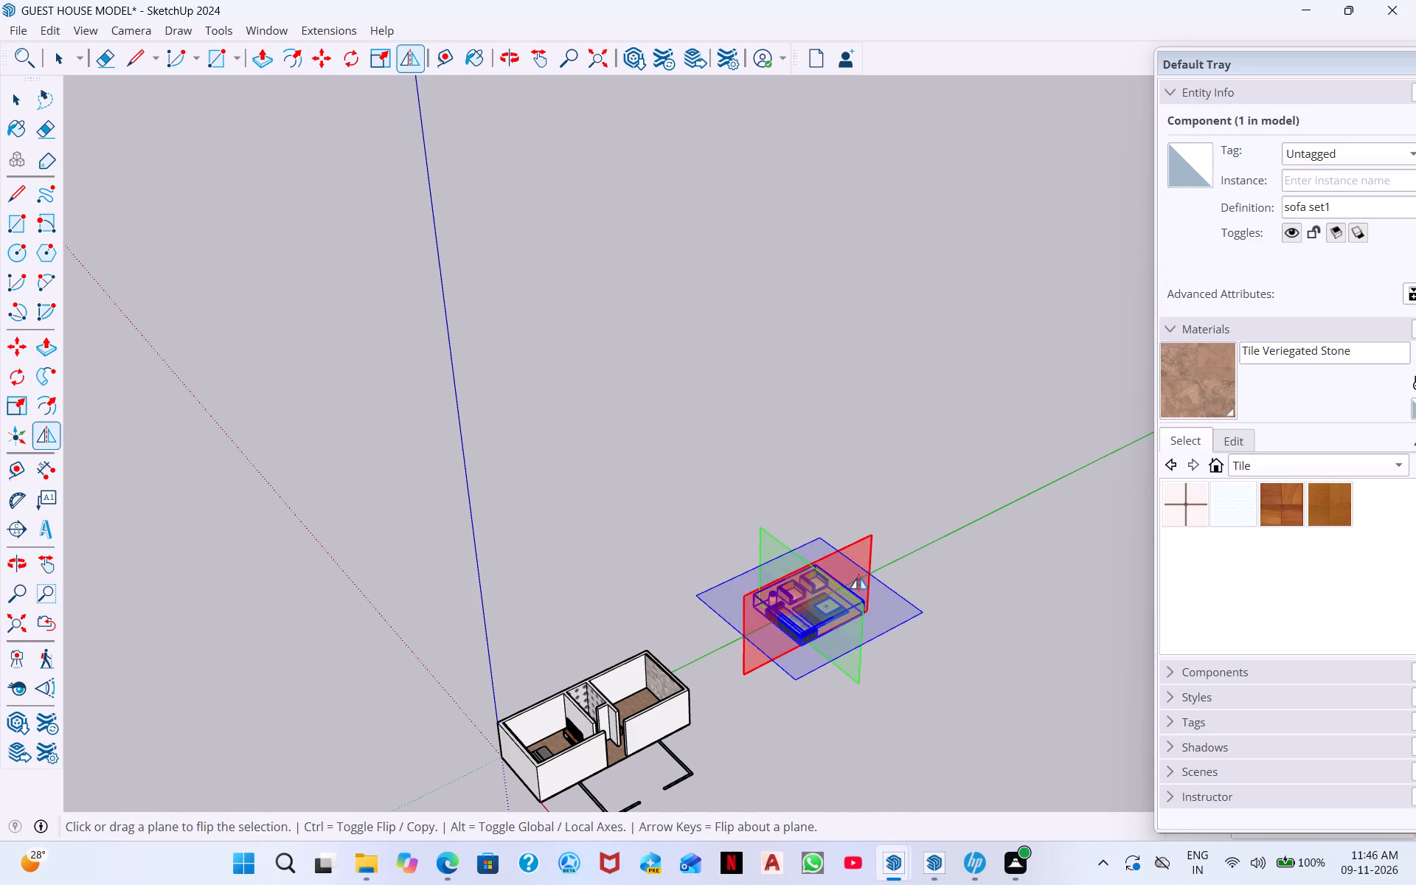
{"action": "left_click", "coordinate": [839, 604]}
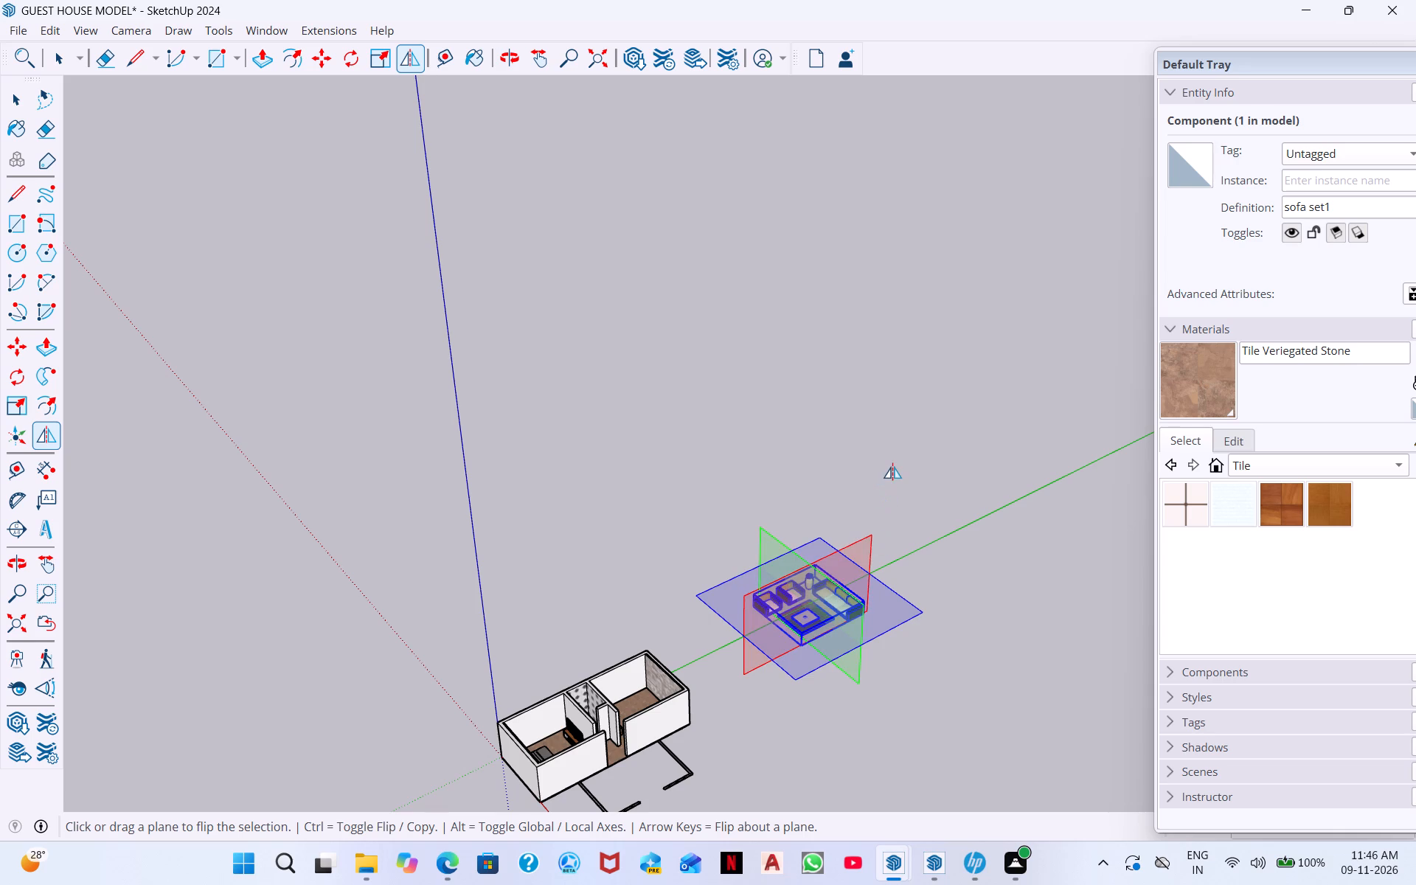
{"action": "key", "text": "space"}
Move the sofa set by its vase closer to the guest house, placing it just behind the long back wall.
{"action": "scroll", "coordinate": [853, 602], "scroll_direction": "up", "scroll_amount": 5}
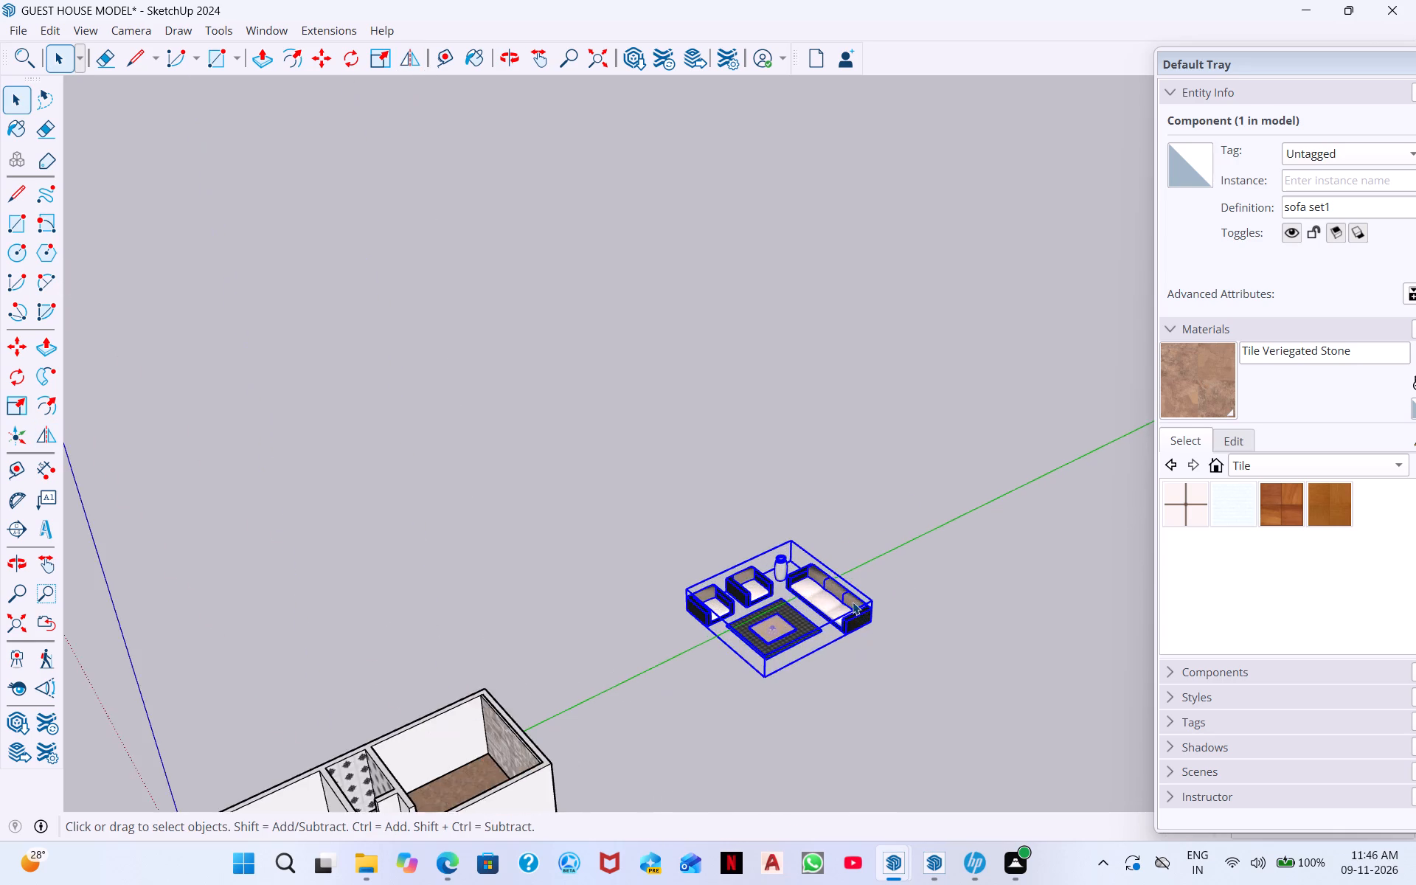
{"action": "scroll", "coordinate": [850, 598], "scroll_direction": "up", "scroll_amount": 5}
{"action": "scroll", "coordinate": [831, 578], "scroll_direction": "down", "scroll_amount": 3}
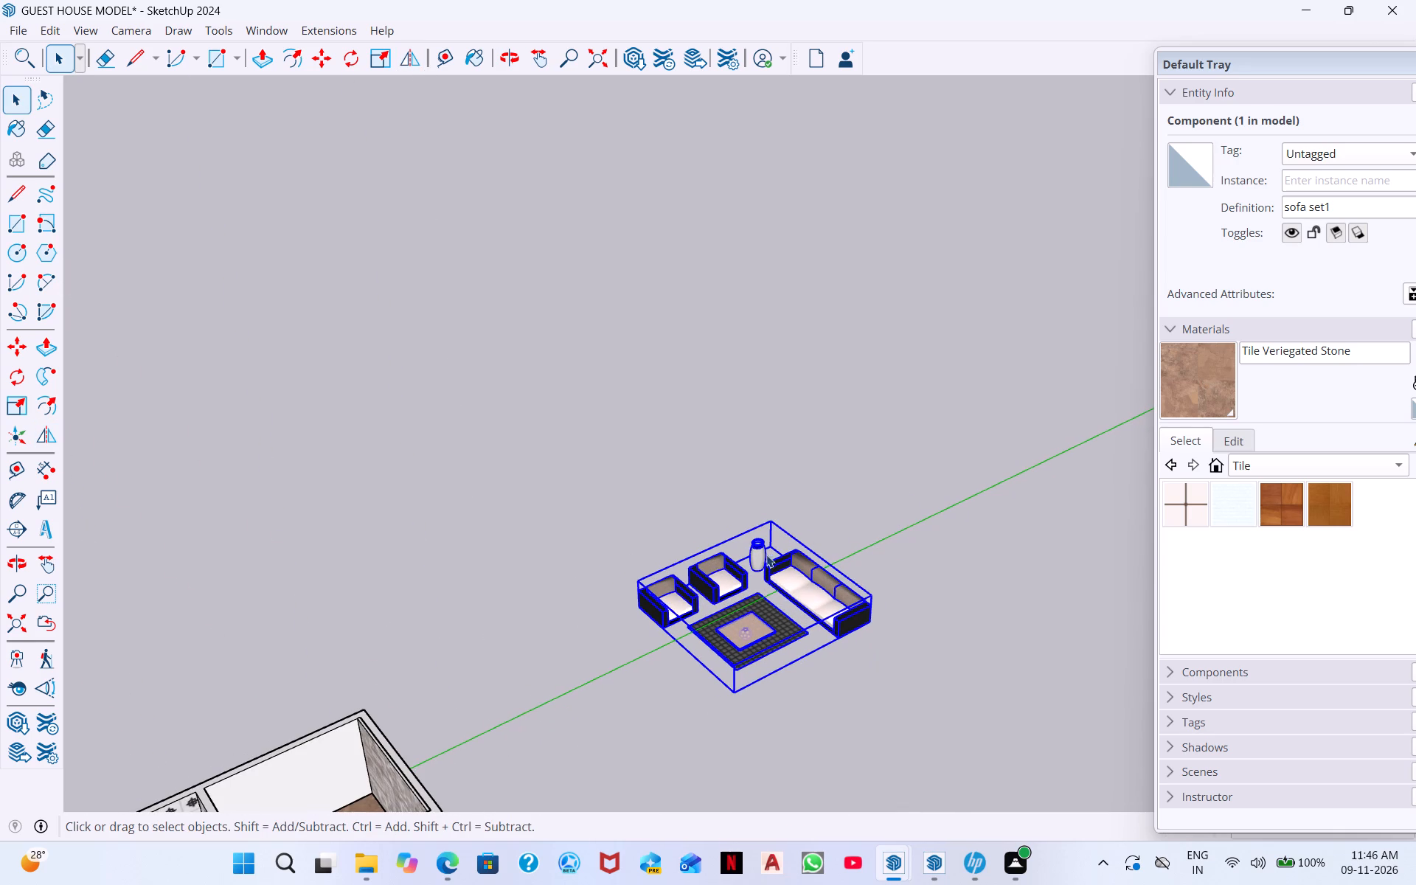
{"action": "left_click", "coordinate": [770, 539]}
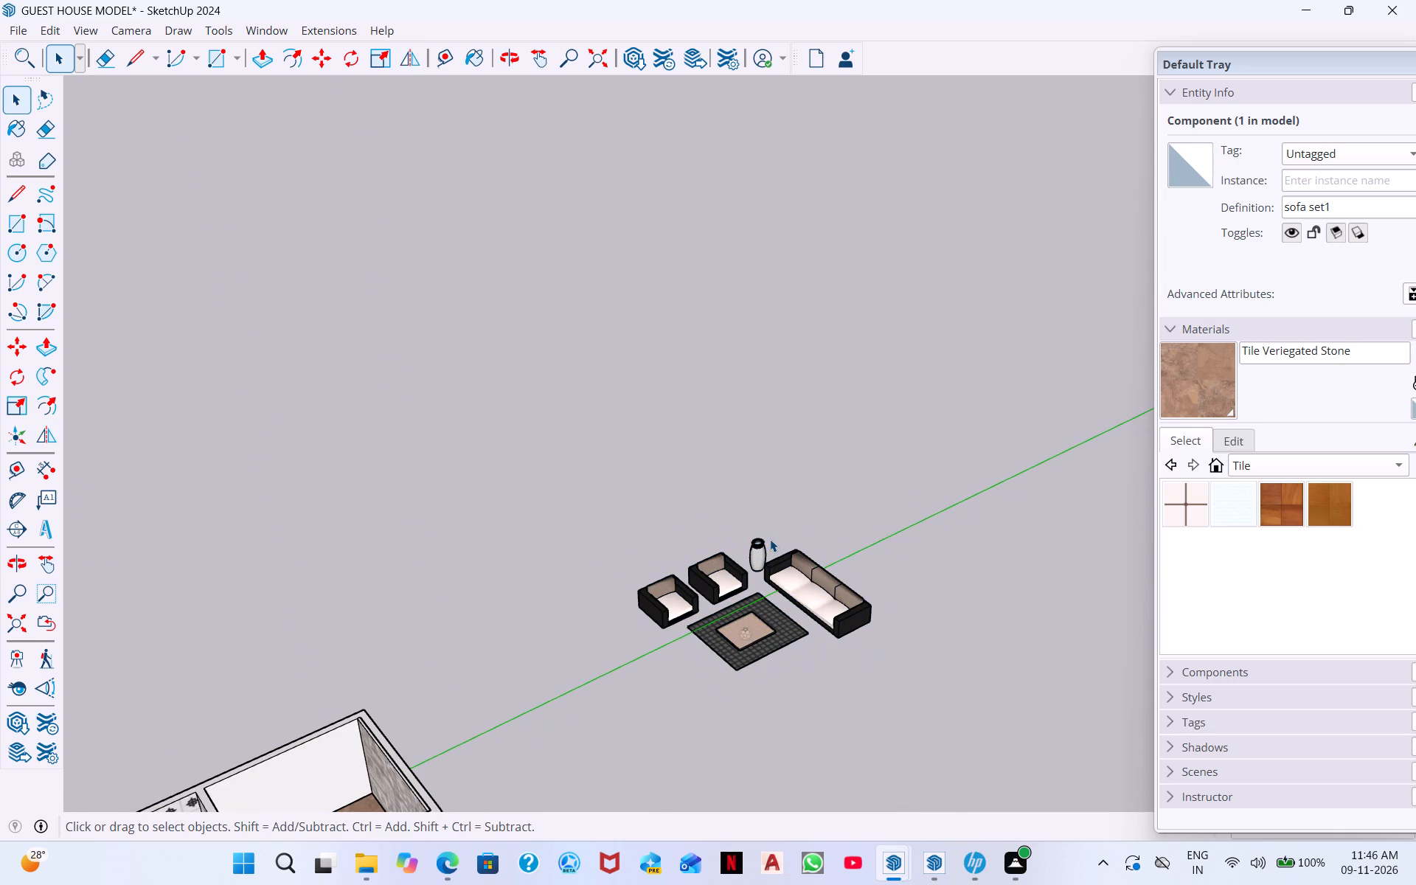
{"action": "left_click", "coordinate": [764, 554]}
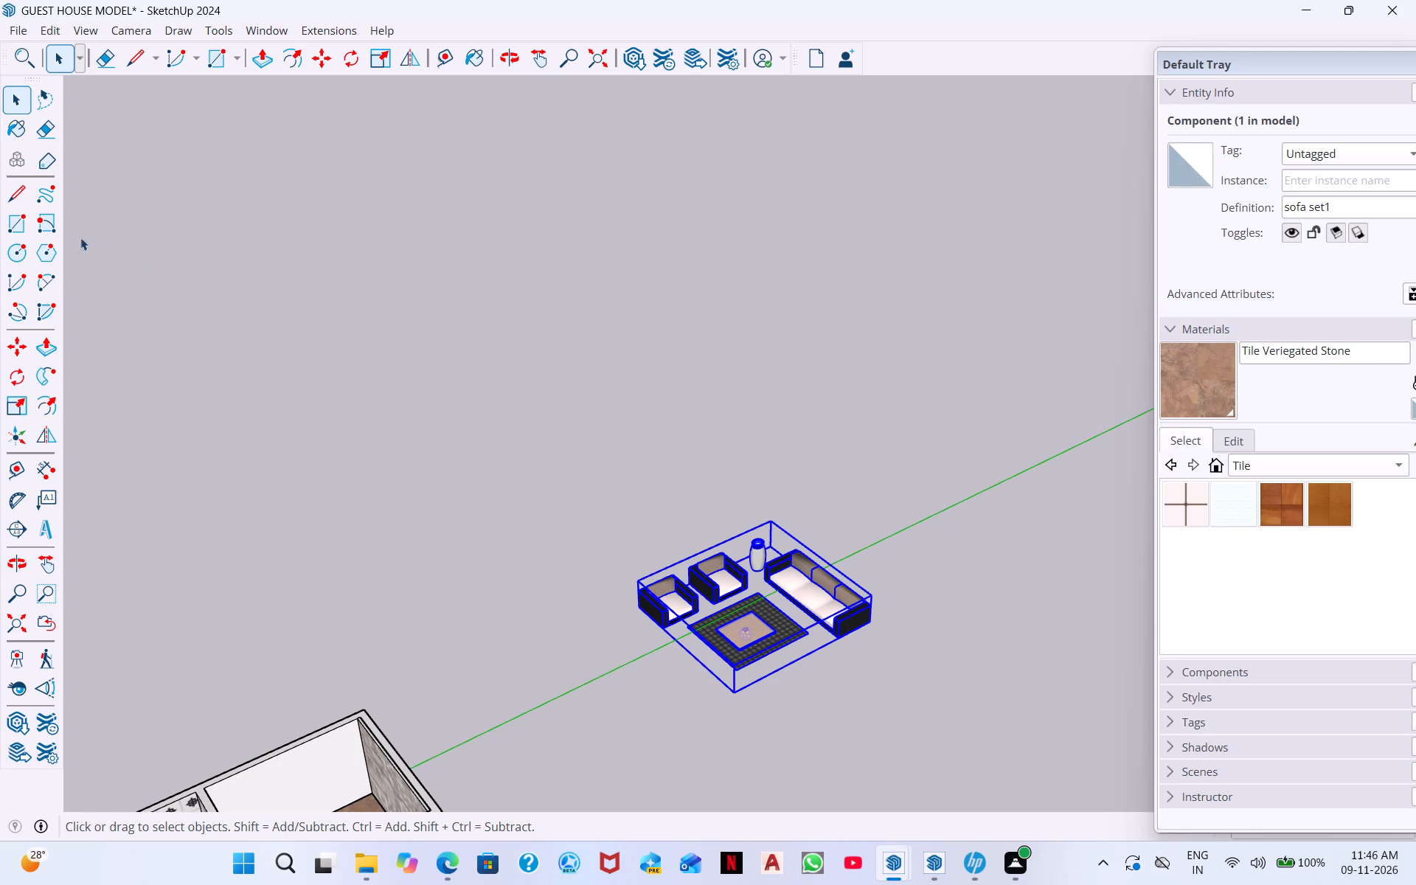
{"action": "left_click", "coordinate": [319, 63]}
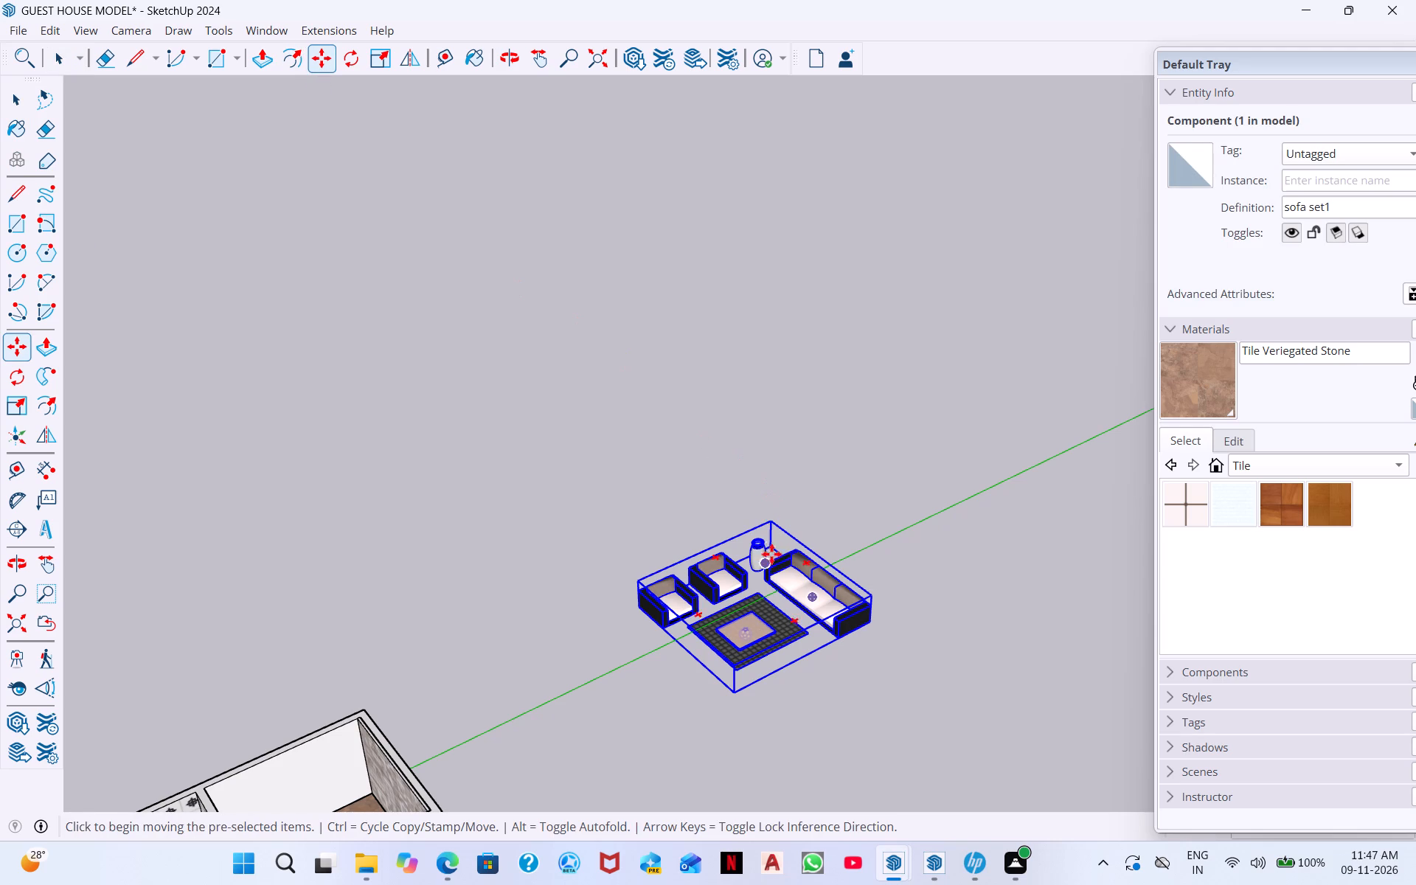
{"action": "left_click", "coordinate": [770, 547]}
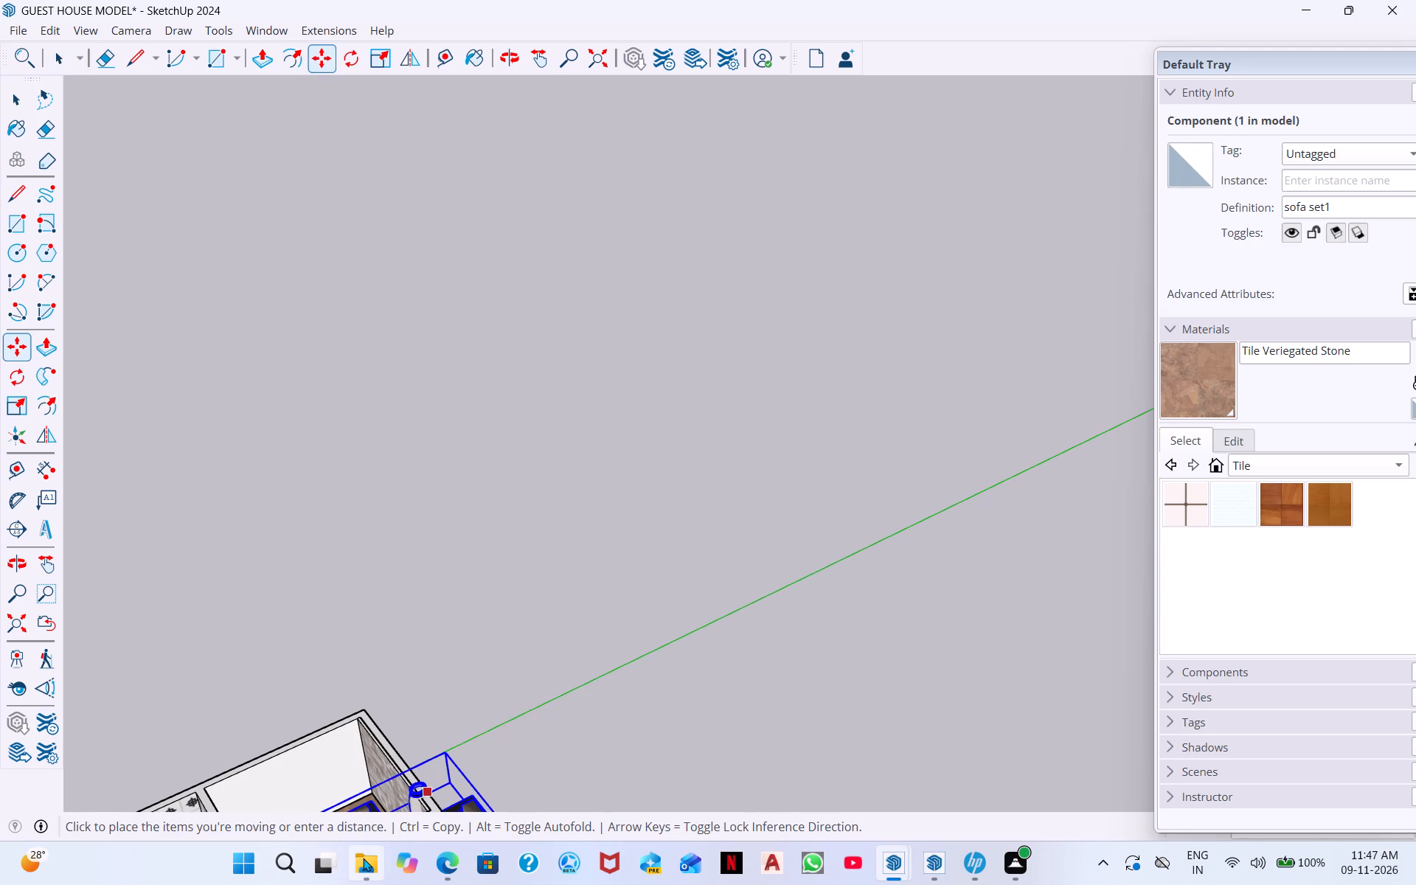
{"action": "scroll", "coordinate": [363, 856], "scroll_direction": "up", "scroll_amount": 6}
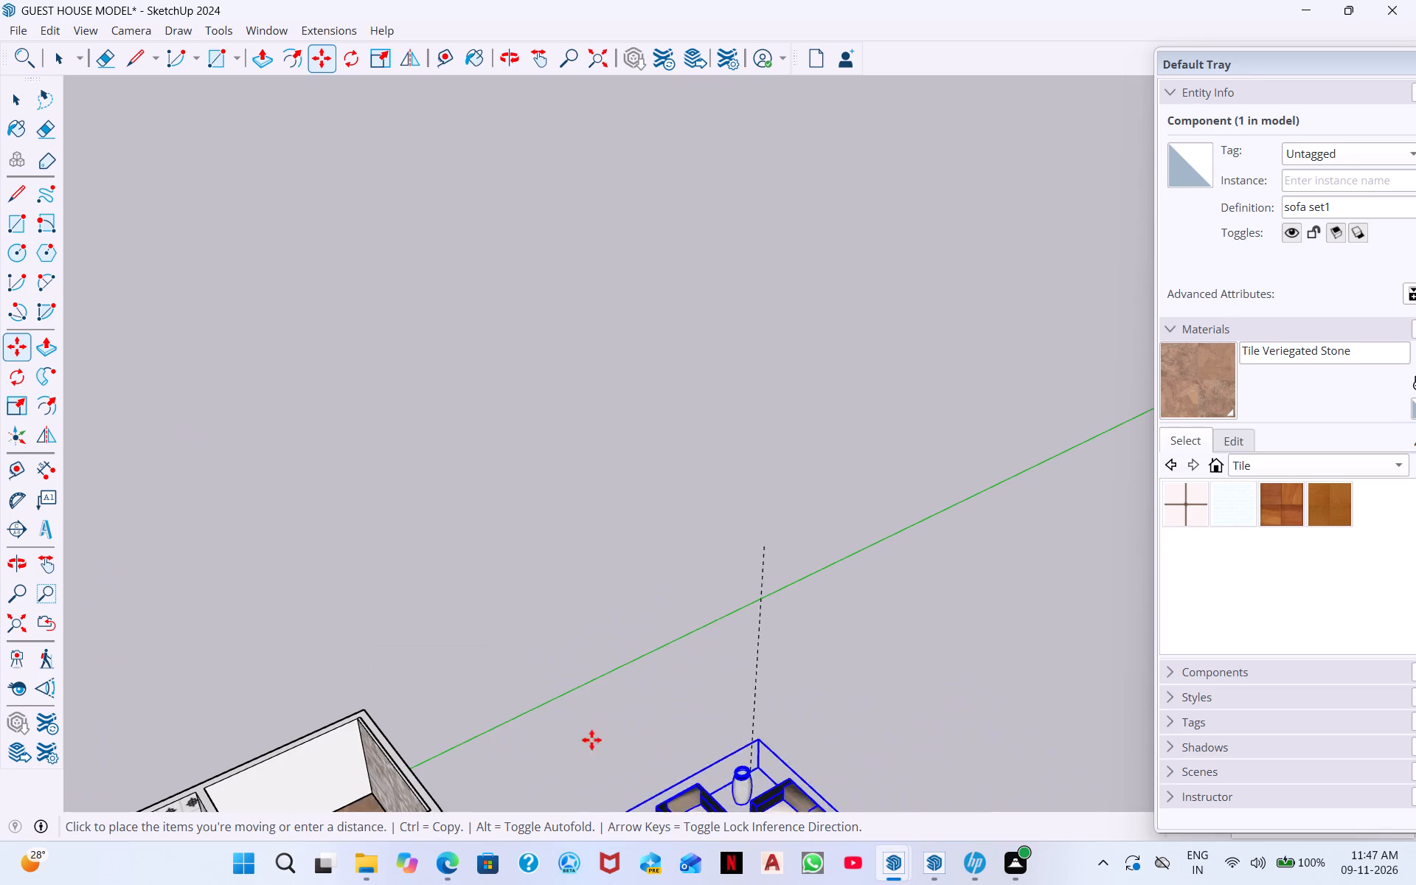
{"action": "scroll", "coordinate": [355, 737], "scroll_direction": "up", "scroll_amount": 6}
{"action": "scroll", "coordinate": [390, 706], "scroll_direction": "down", "scroll_amount": 7}
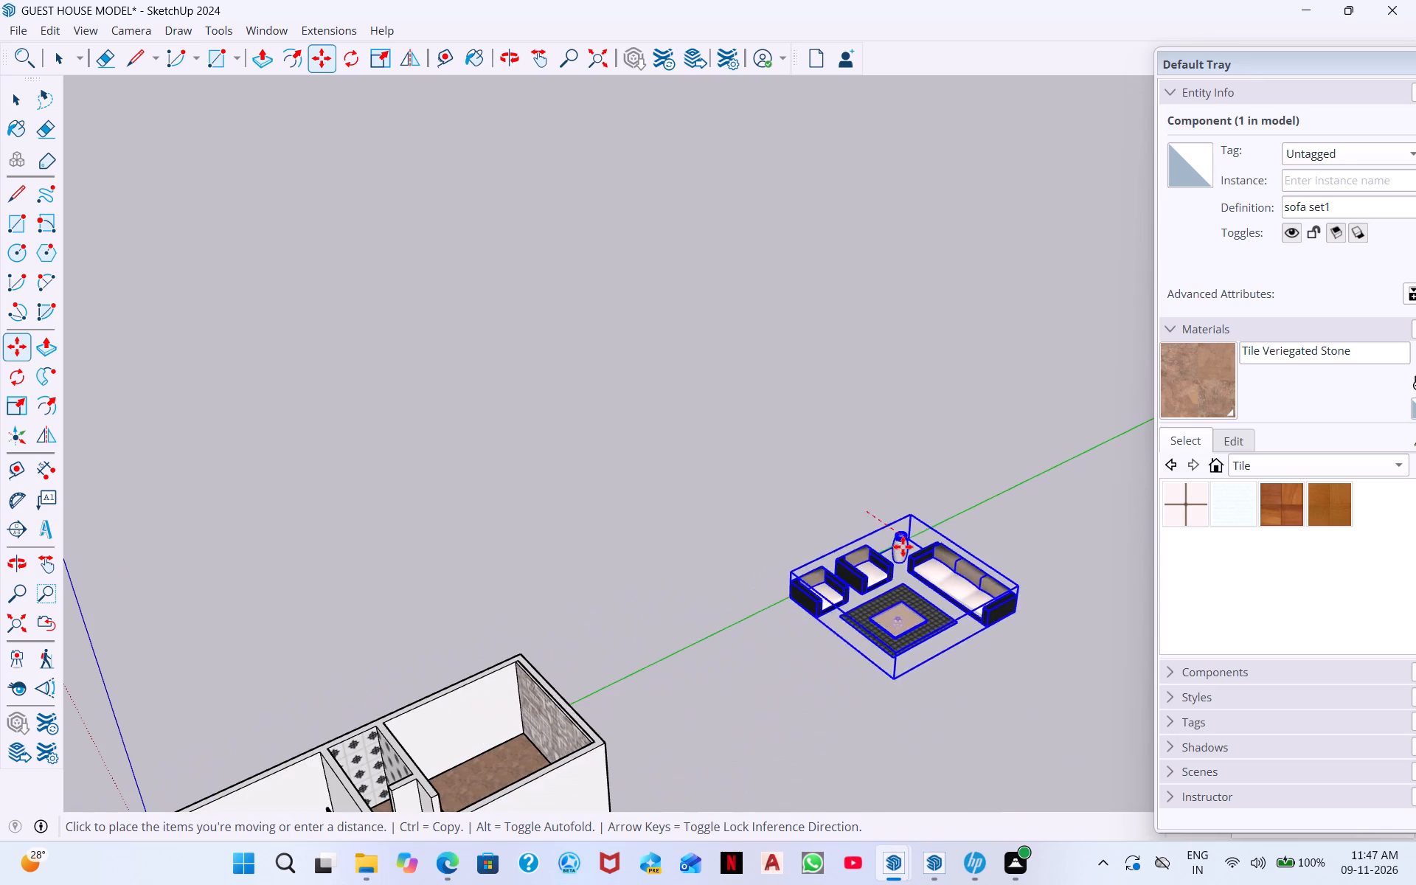
{"action": "scroll", "coordinate": [505, 729], "scroll_direction": "up", "scroll_amount": 10}
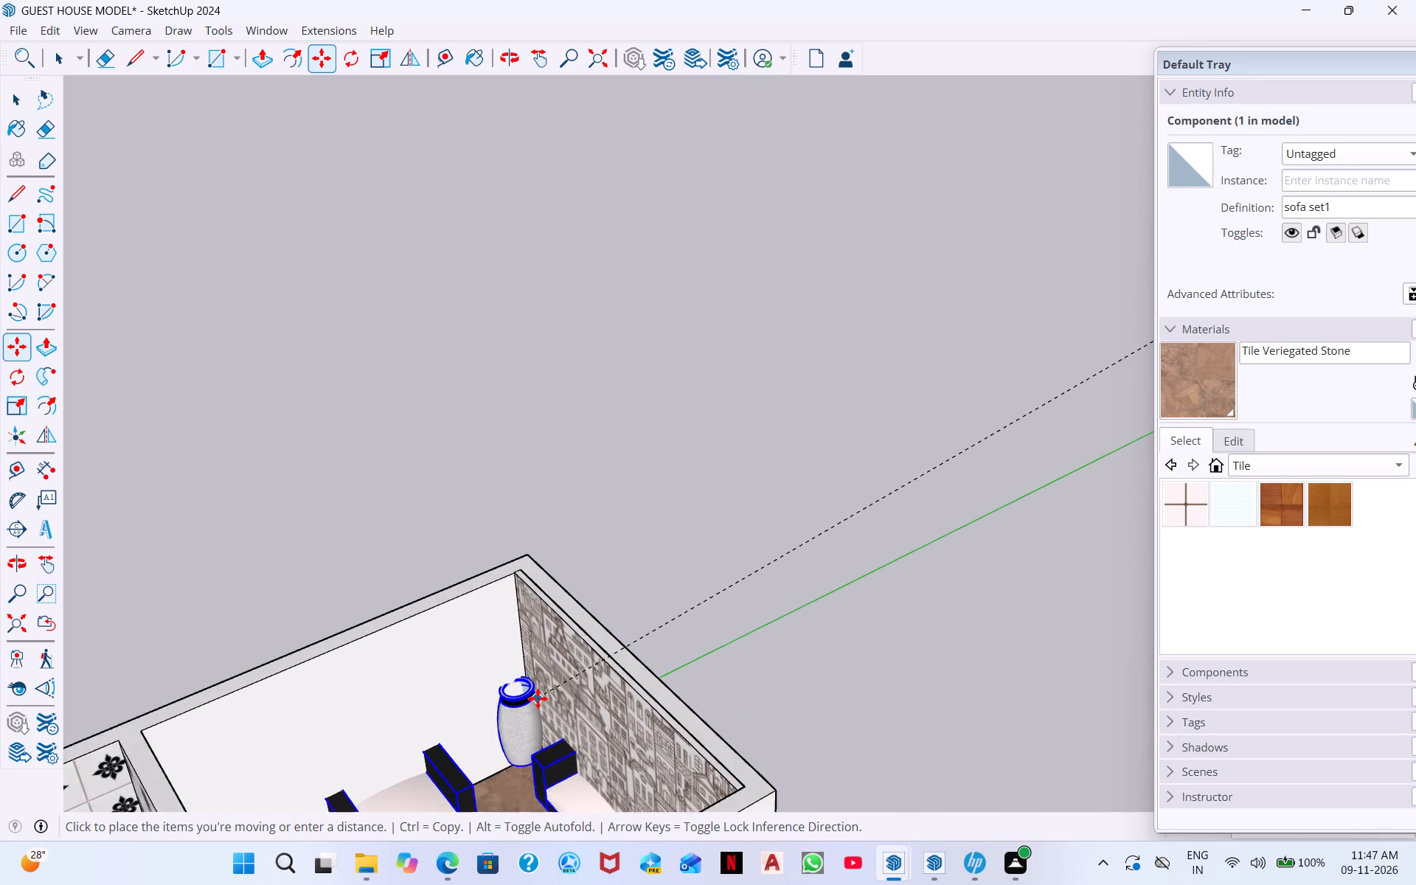
{"action": "scroll", "coordinate": [493, 750], "scroll_direction": "up", "scroll_amount": 3}
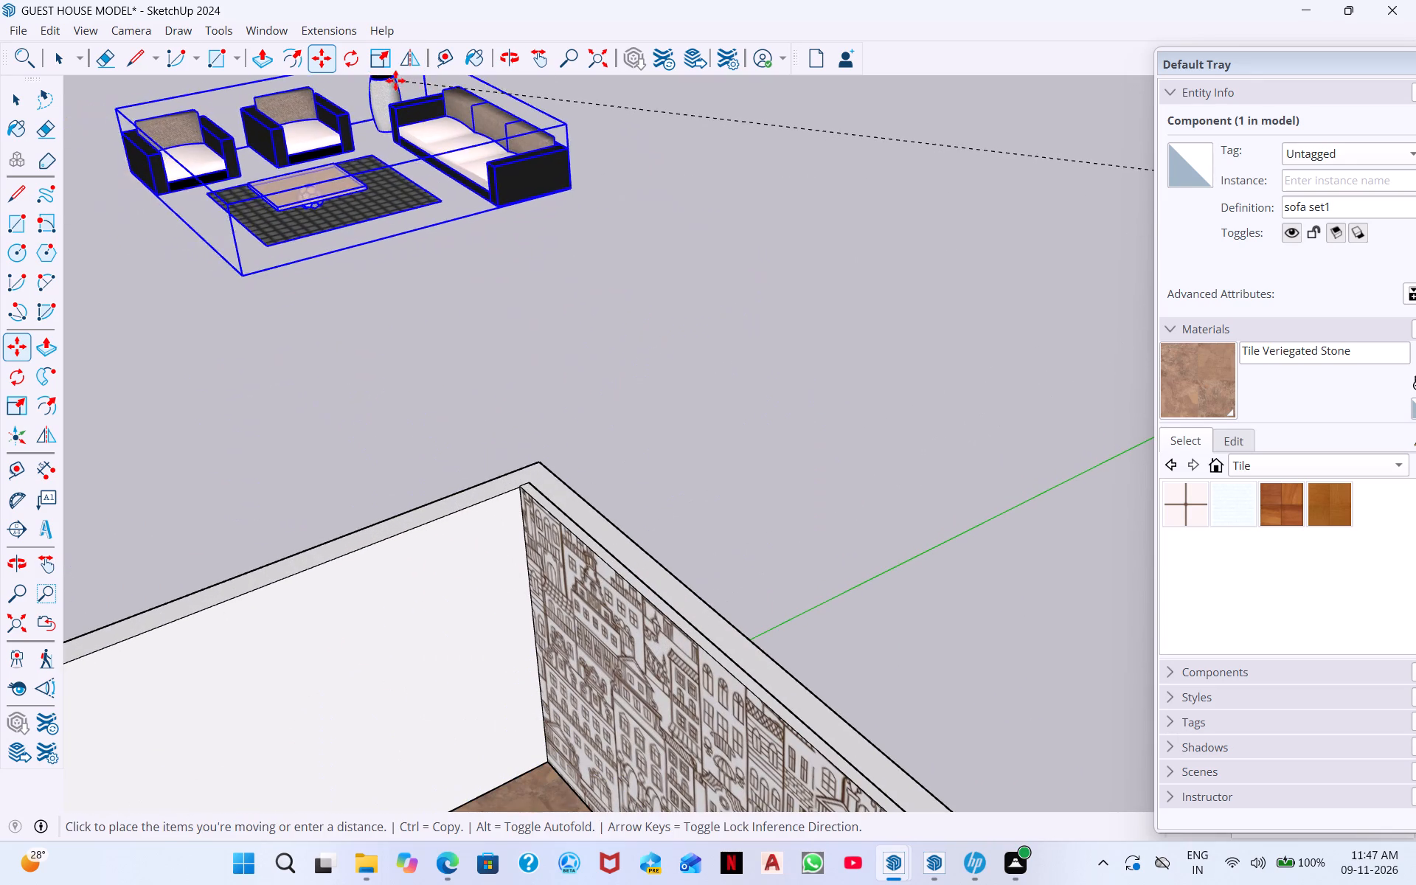
{"action": "left_click", "coordinate": [589, 57]}
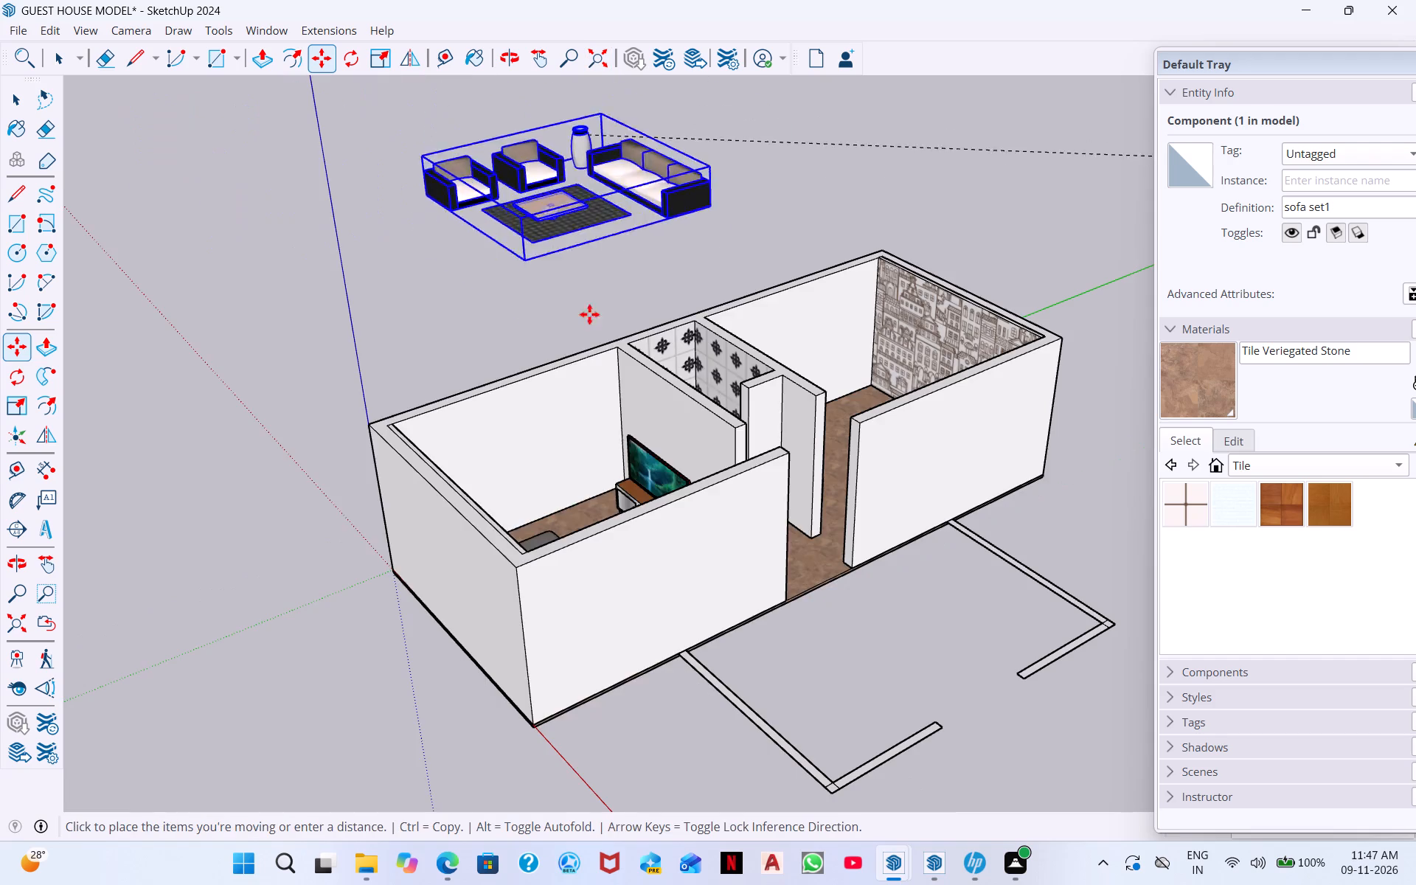
{"action": "scroll", "coordinate": [863, 349], "scroll_direction": "up", "scroll_amount": 9}
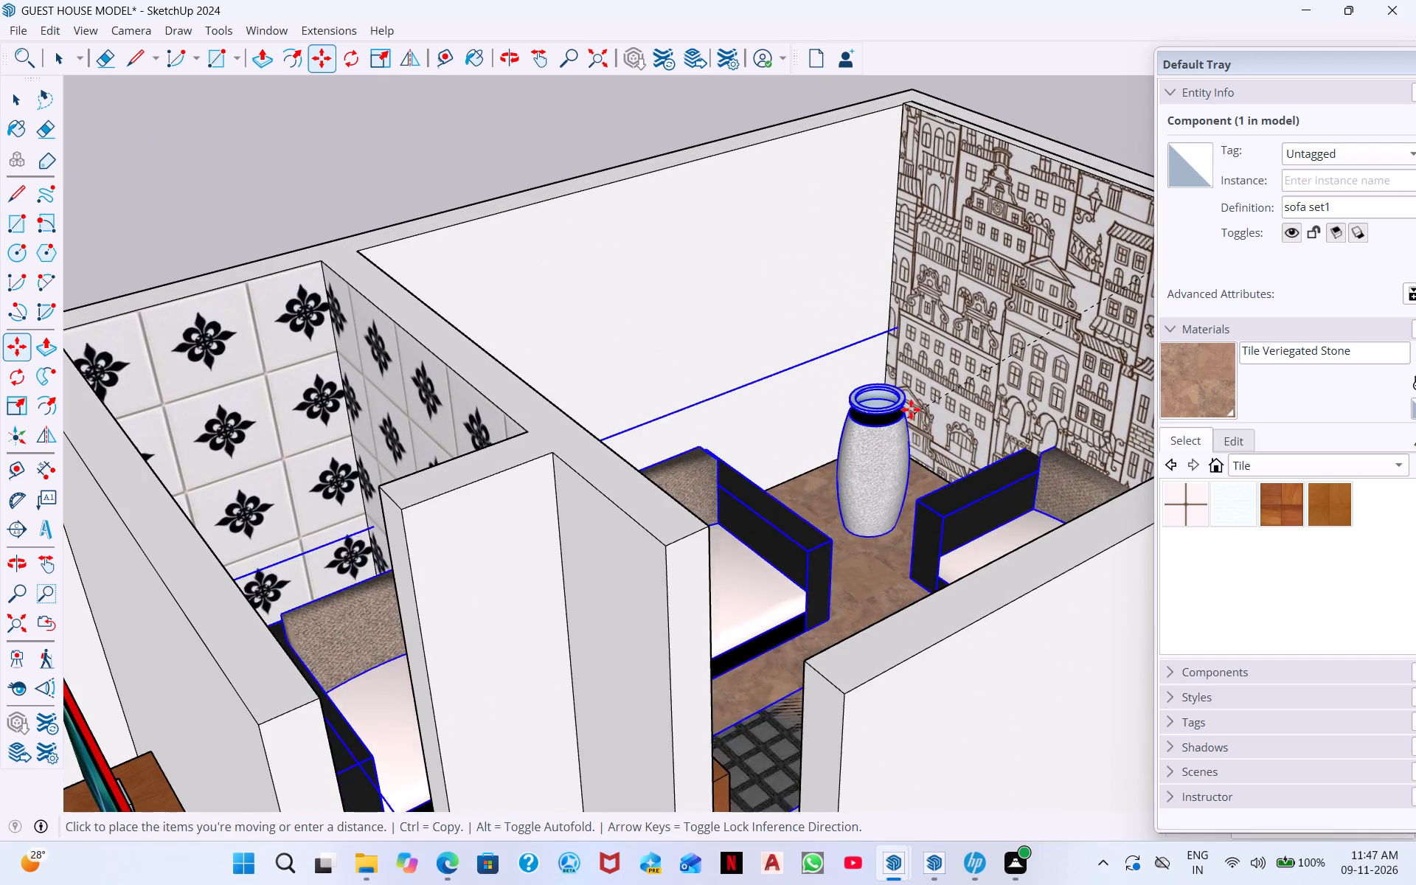
{"action": "scroll", "coordinate": [964, 242], "scroll_direction": "down", "scroll_amount": 8}
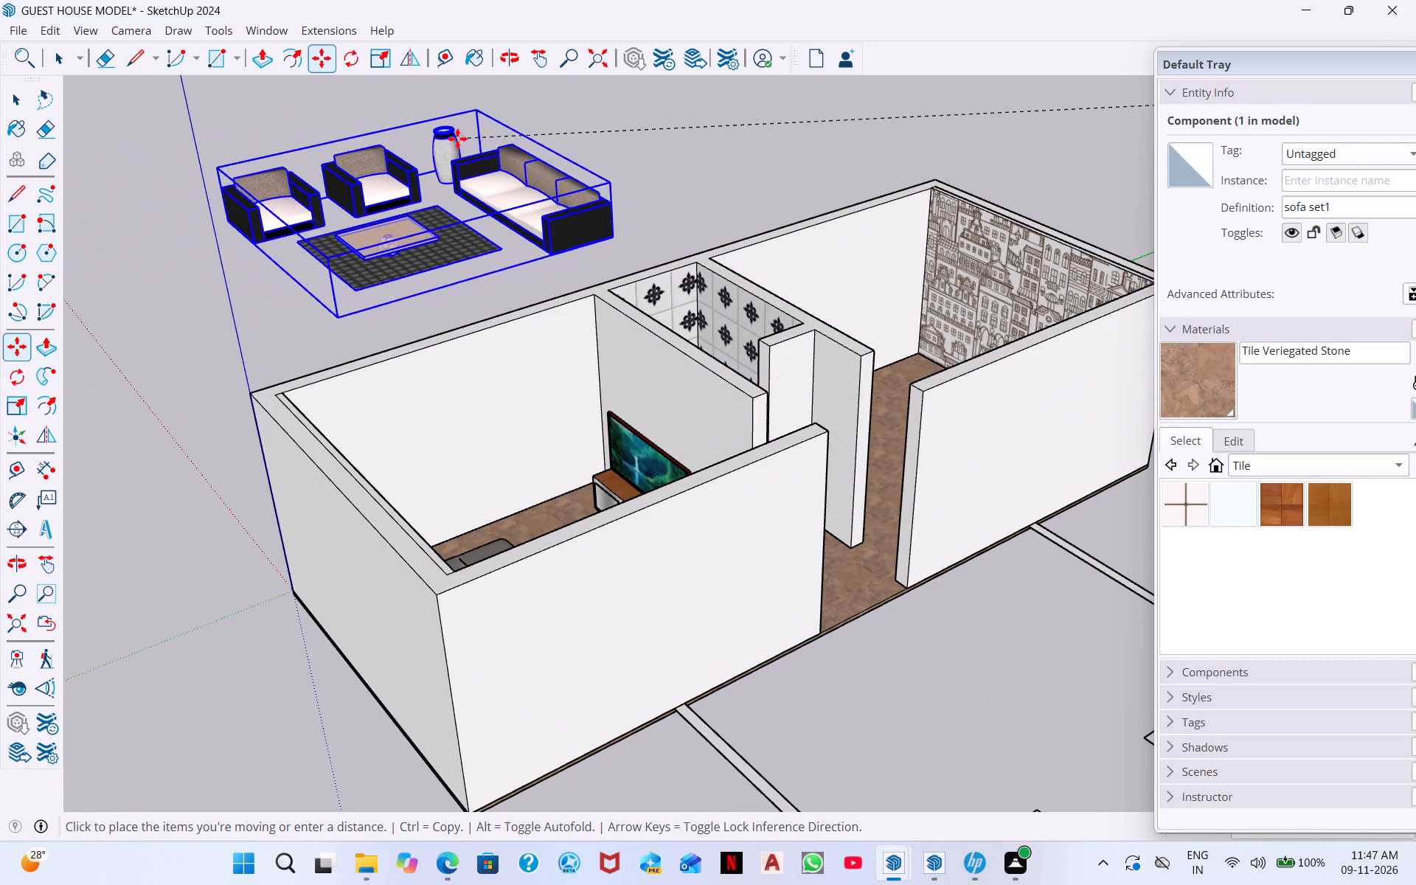
{"action": "left_click", "coordinate": [512, 128]}
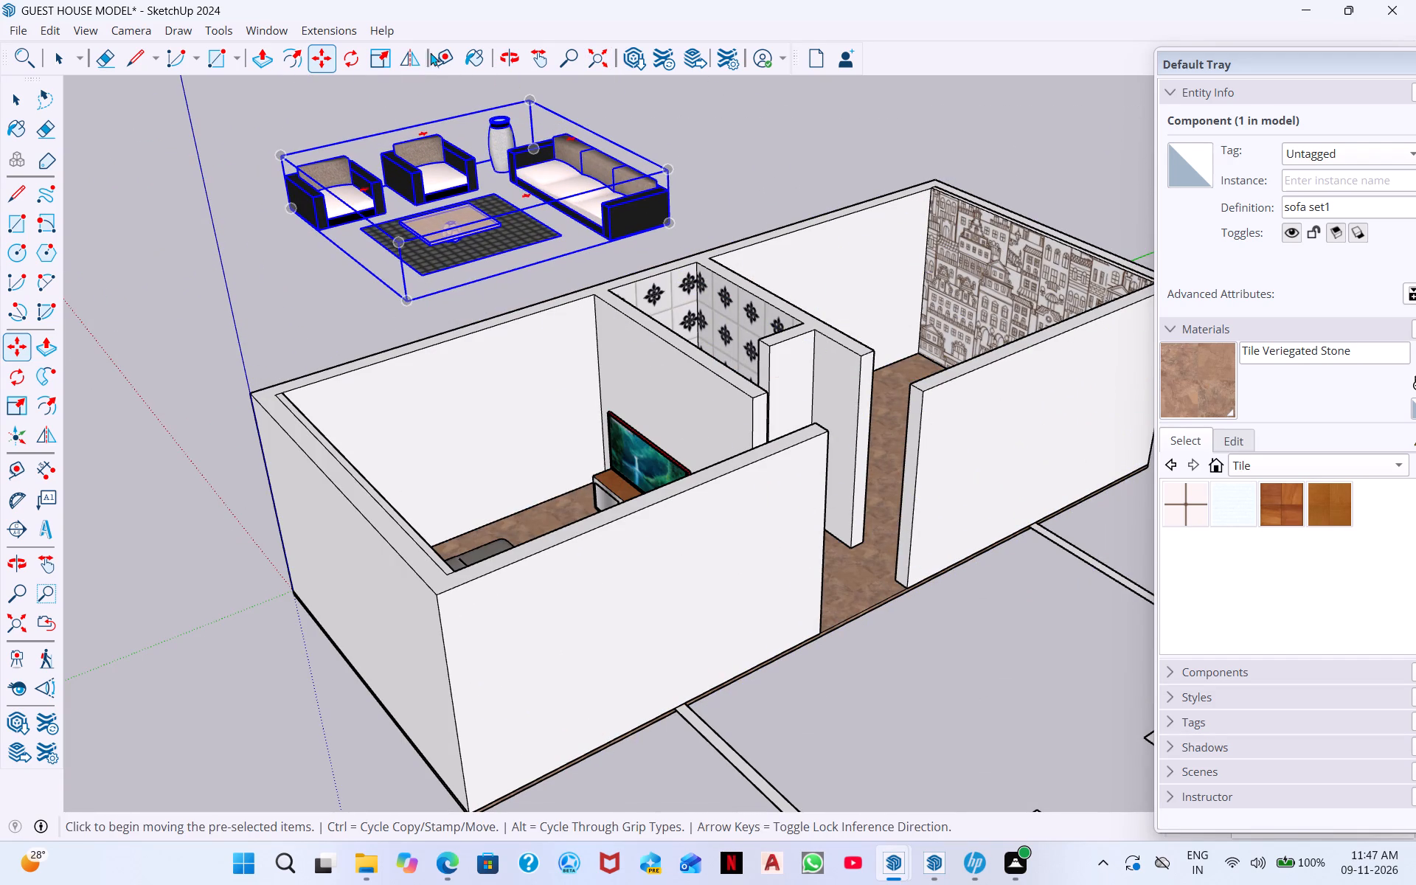
Scale down the sofa set's footprint along its red and green directions, leaving the height alone.
{"action": "left_click", "coordinate": [379, 56]}
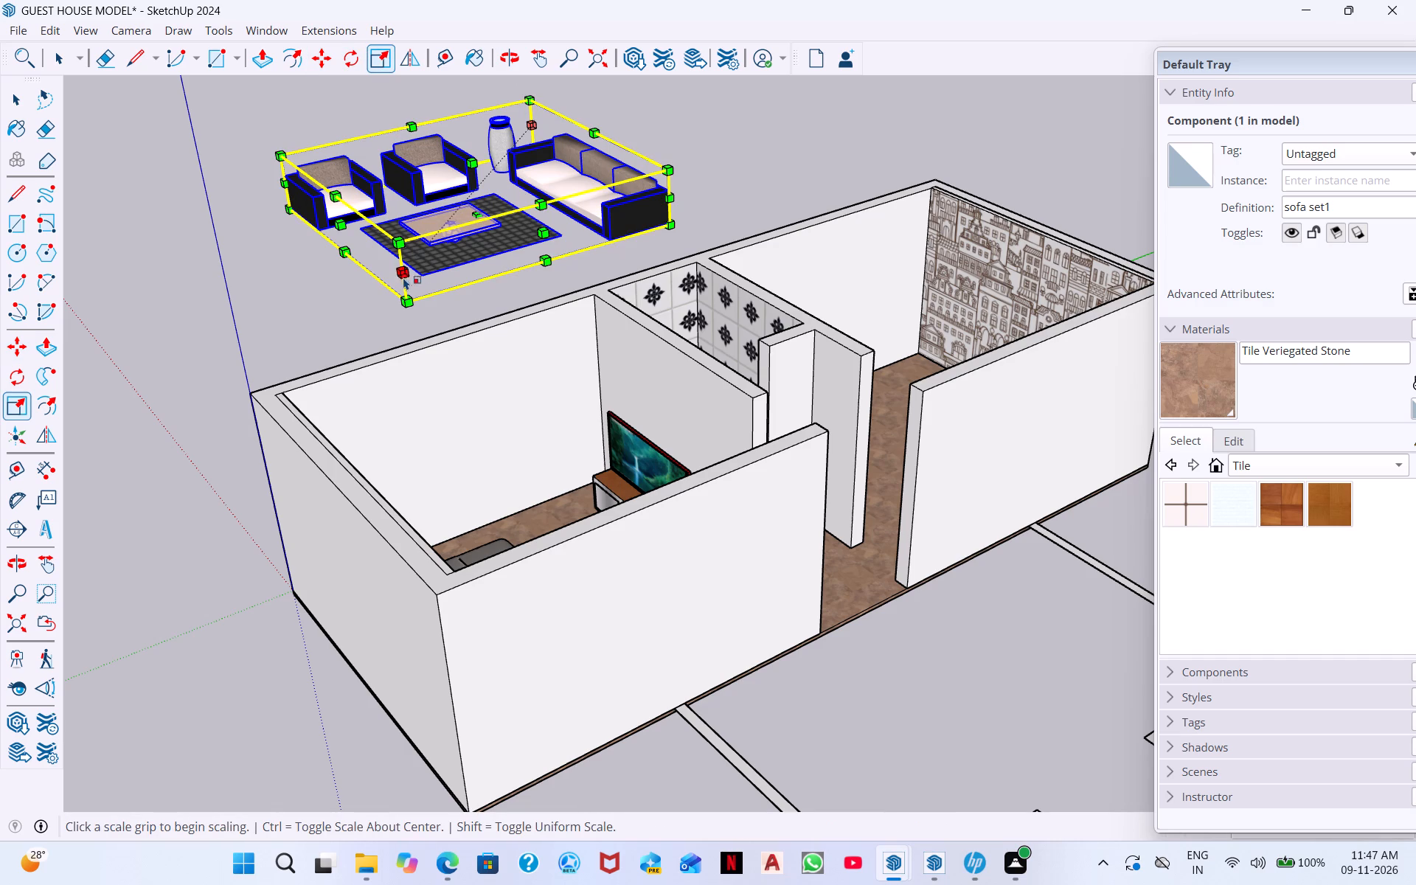
{"action": "left_click", "coordinate": [400, 274]}
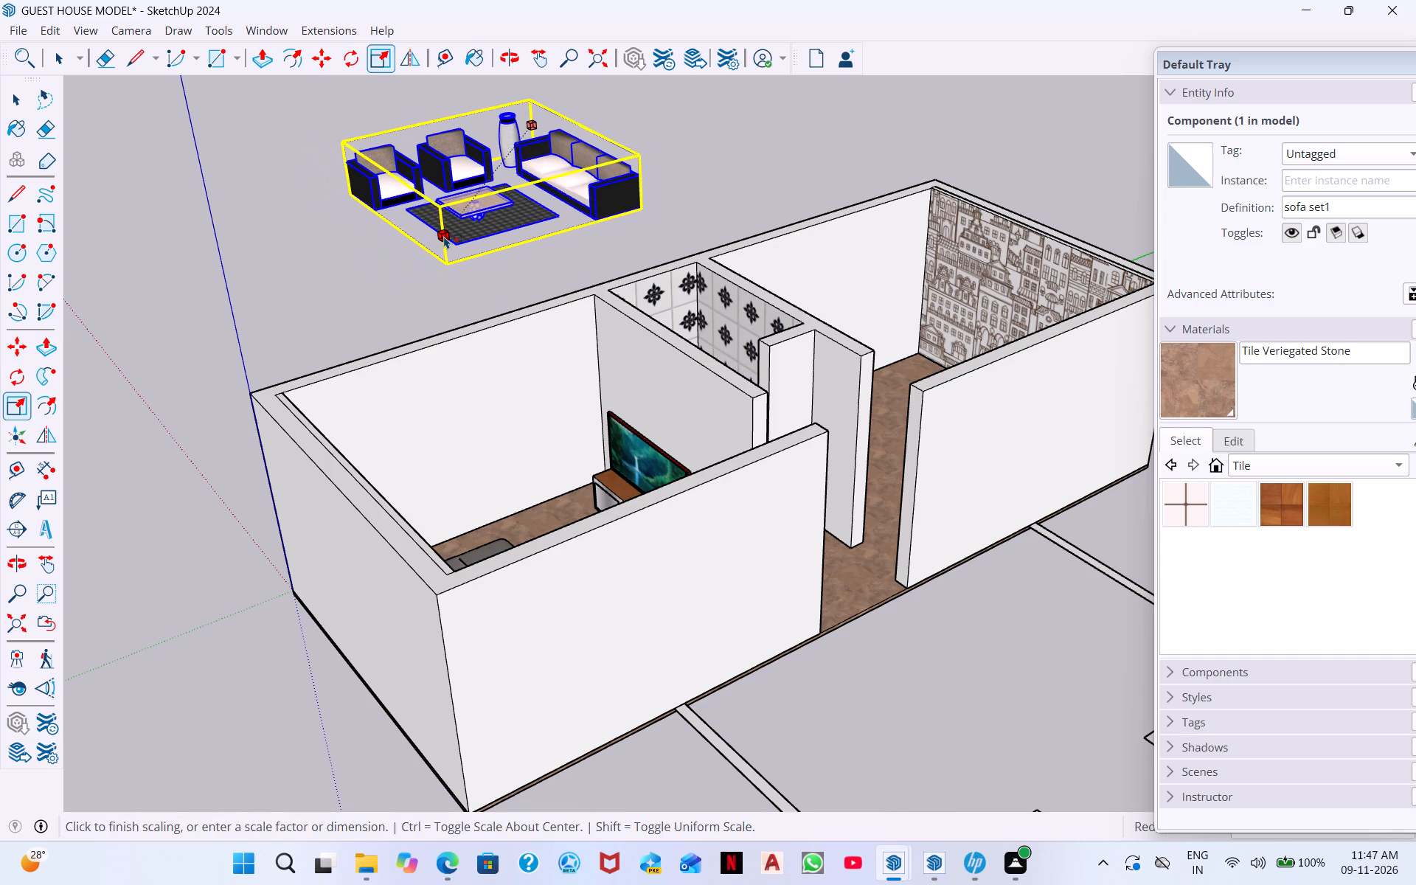
{"action": "left_click", "coordinate": [442, 245]}
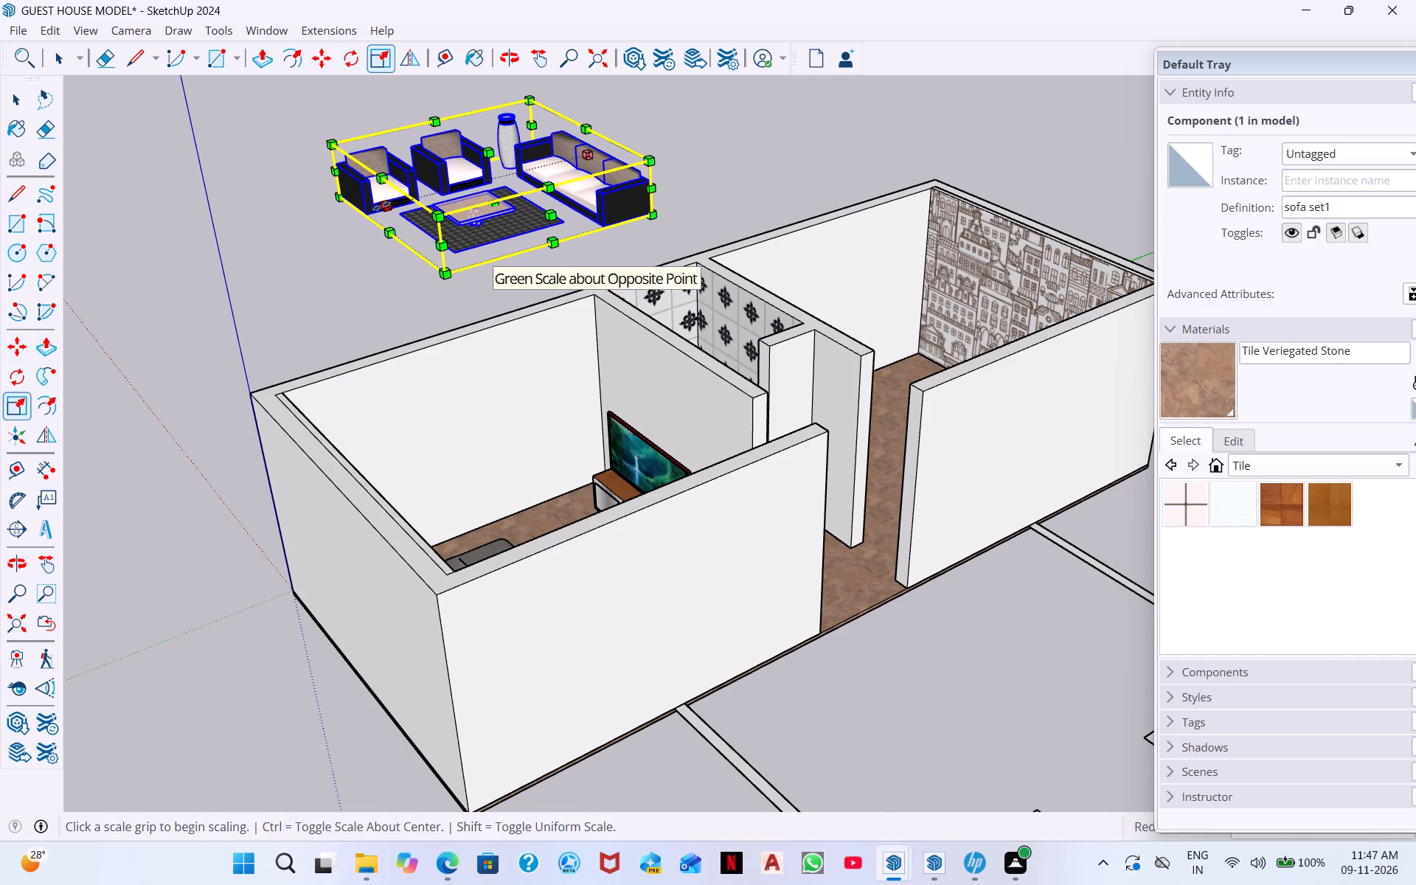
{"action": "left_click", "coordinate": [381, 206]}
{"action": "left_click", "coordinate": [389, 209]}
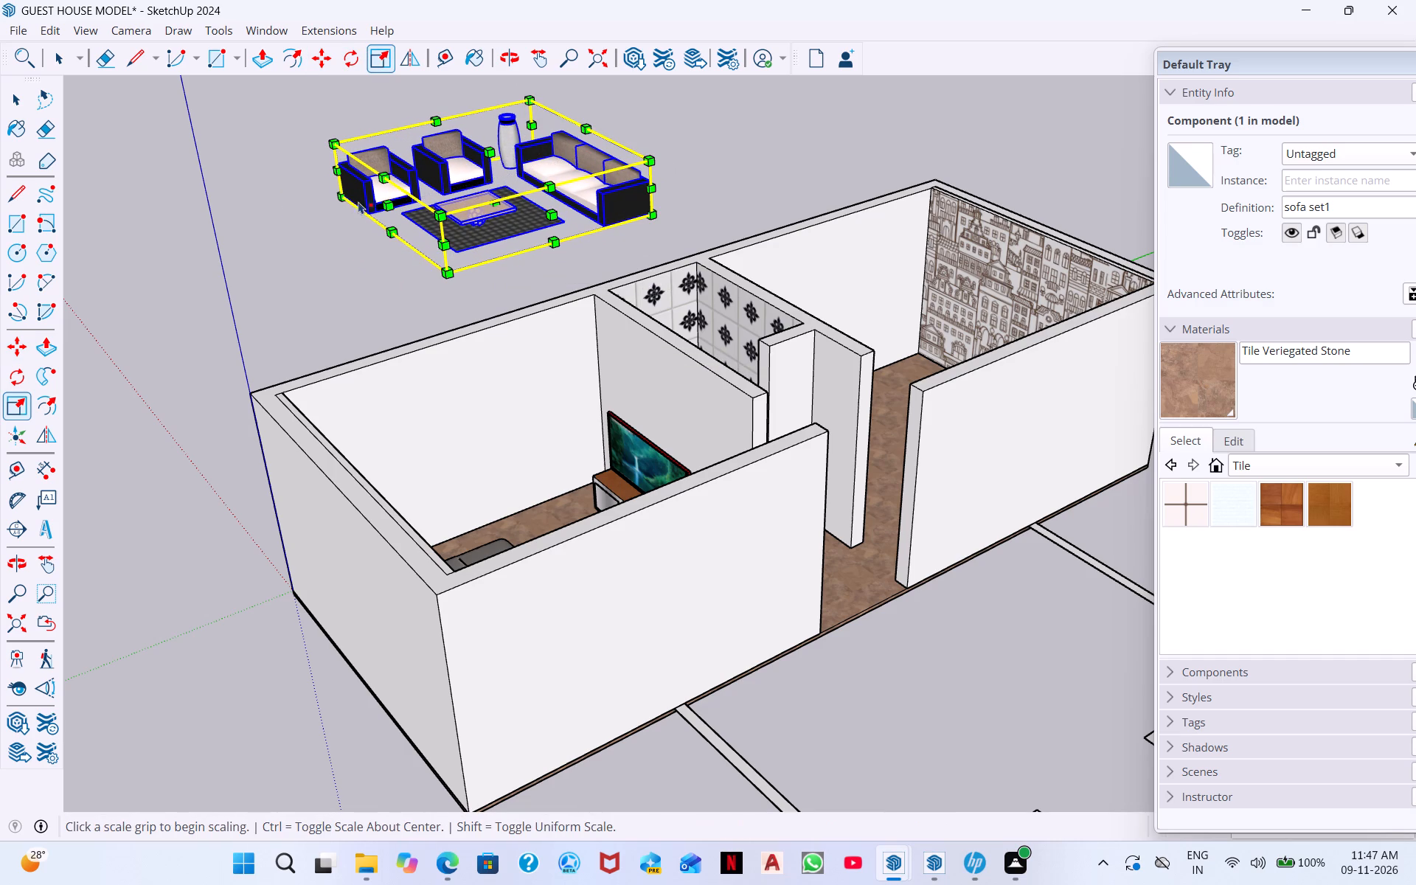
Scale the sofa set down uniformly from its corners so it suits the size of the guest house room.
{"action": "left_click", "coordinate": [329, 136]}
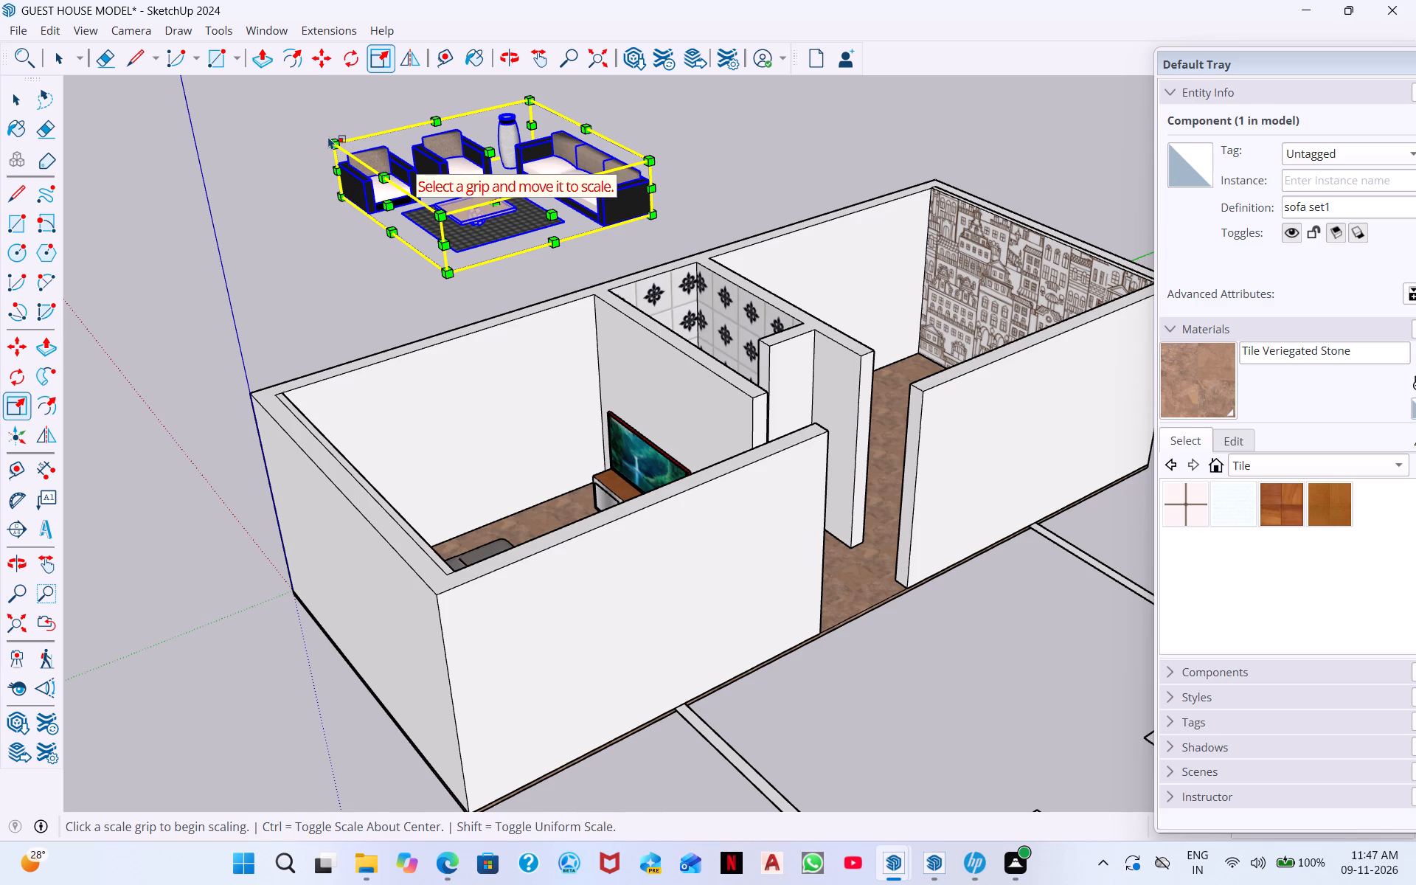
{"action": "left_click", "coordinate": [331, 136]}
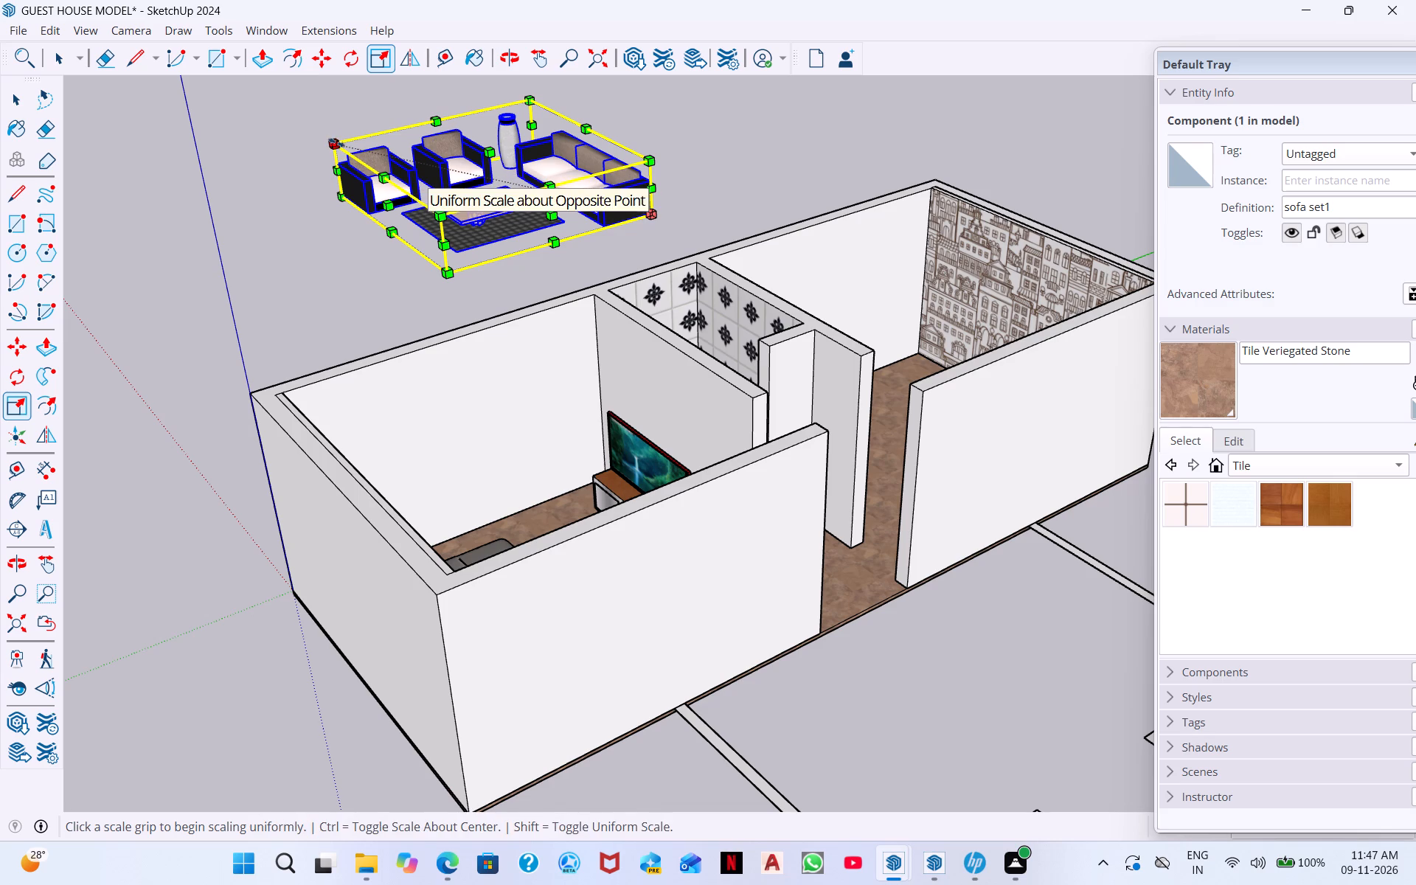
{"action": "left_click", "coordinate": [336, 141]}
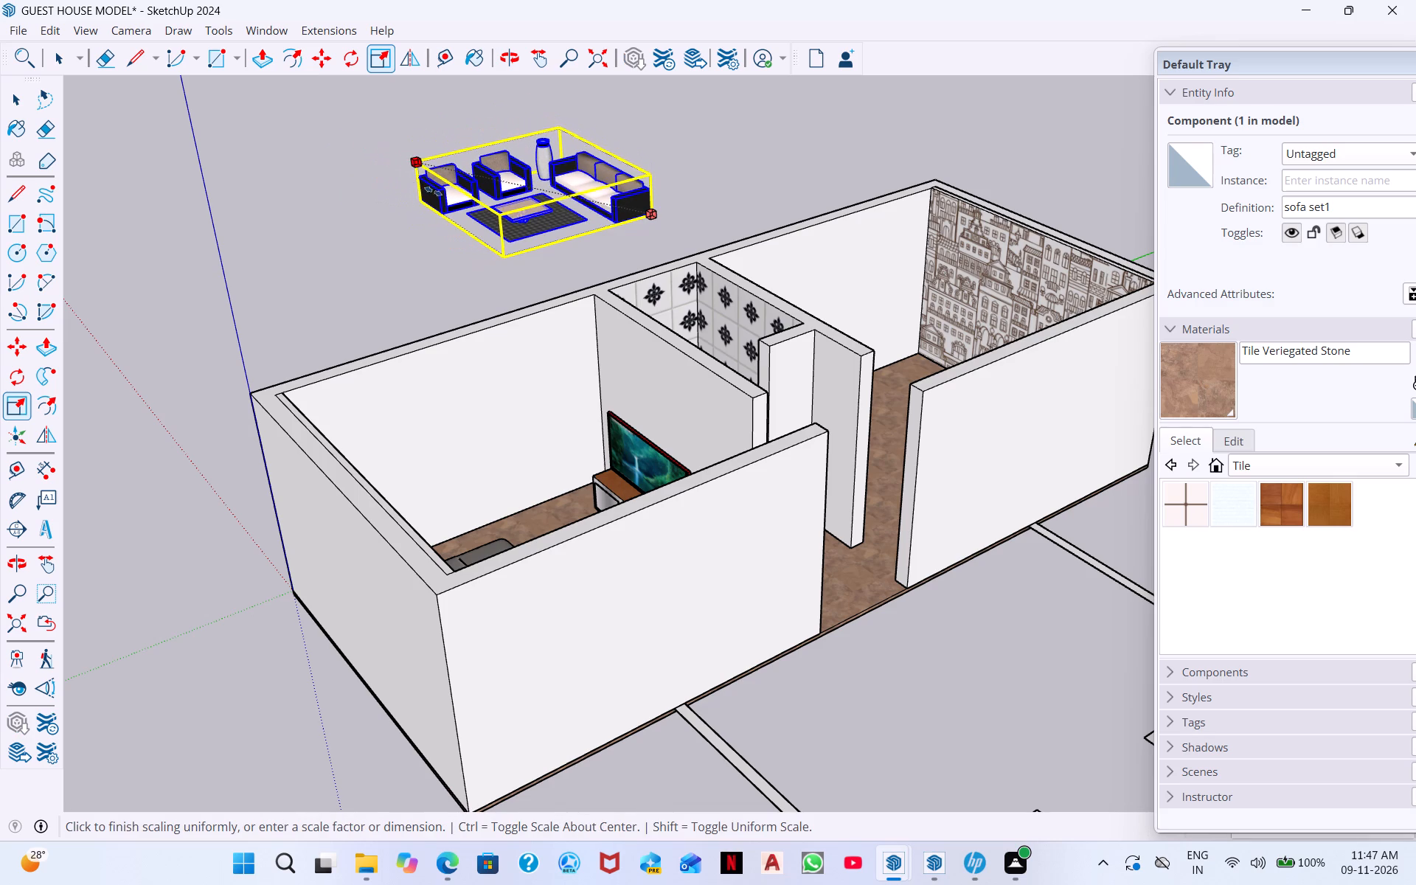
{"action": "left_click", "coordinate": [440, 193]}
{"action": "middle_click_drag", "start_coordinate": [595, 251], "coordinate": [578, 309]}
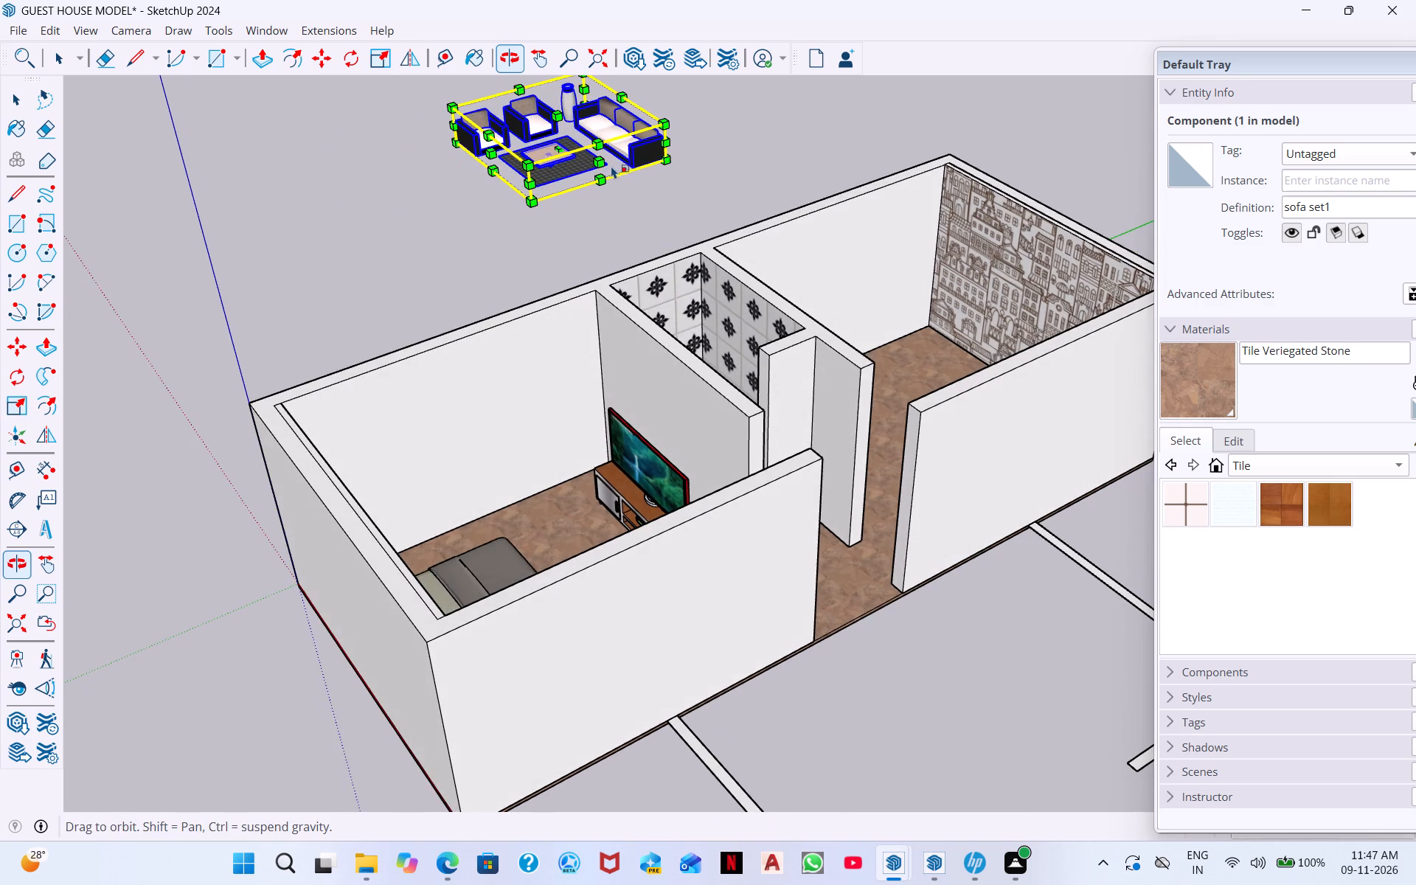
{"action": "scroll", "coordinate": [611, 166], "scroll_direction": "up", "scroll_amount": 2}
{"action": "middle_click_drag", "start_coordinate": [563, 139], "coordinate": [581, 176]}
{"action": "scroll", "coordinate": [529, 166], "scroll_direction": "up", "scroll_amount": 3}
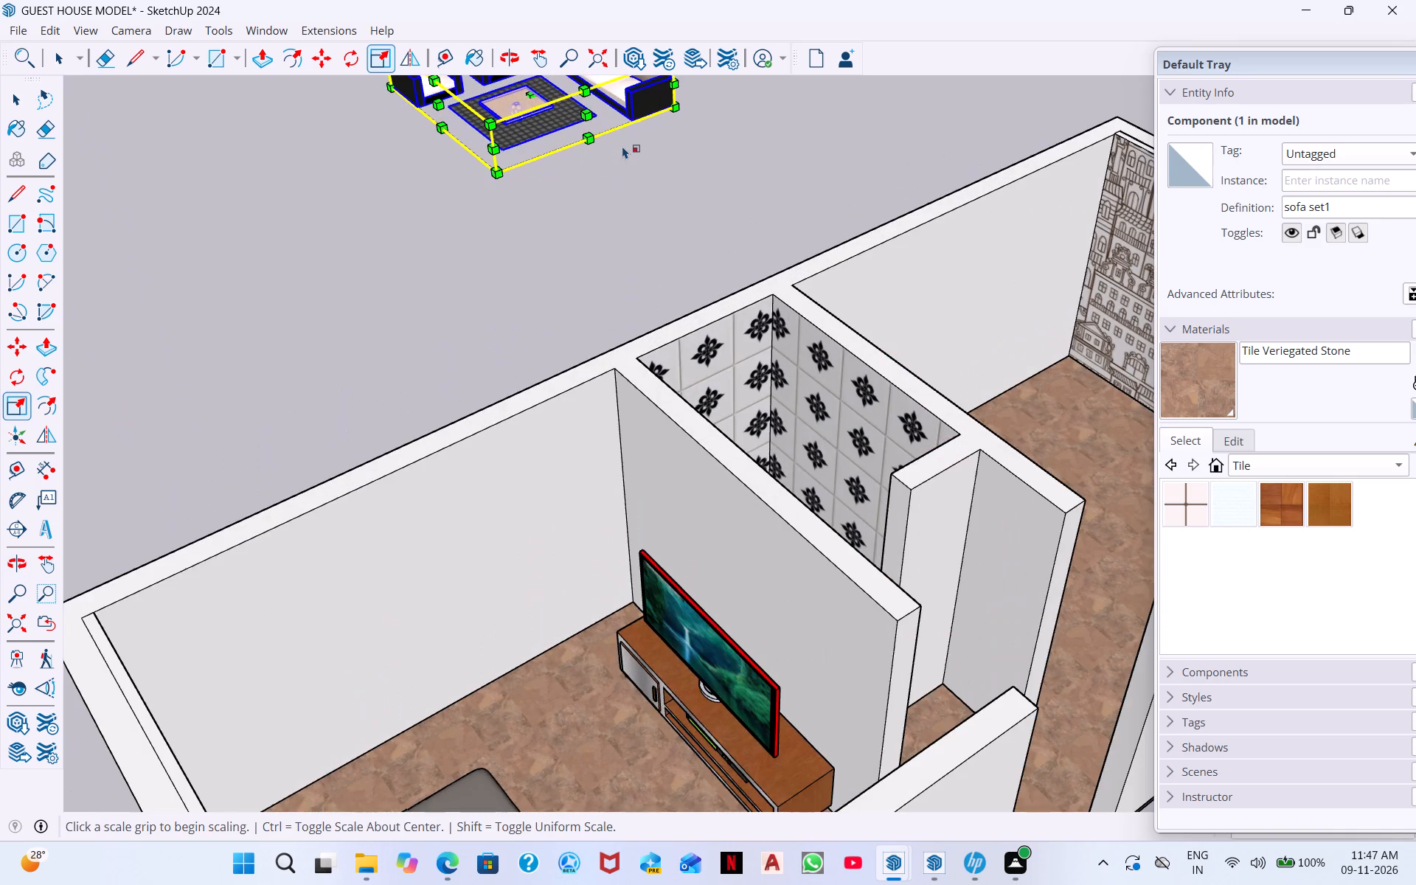
{"action": "scroll", "coordinate": [622, 146], "scroll_direction": "down", "scroll_amount": 6}
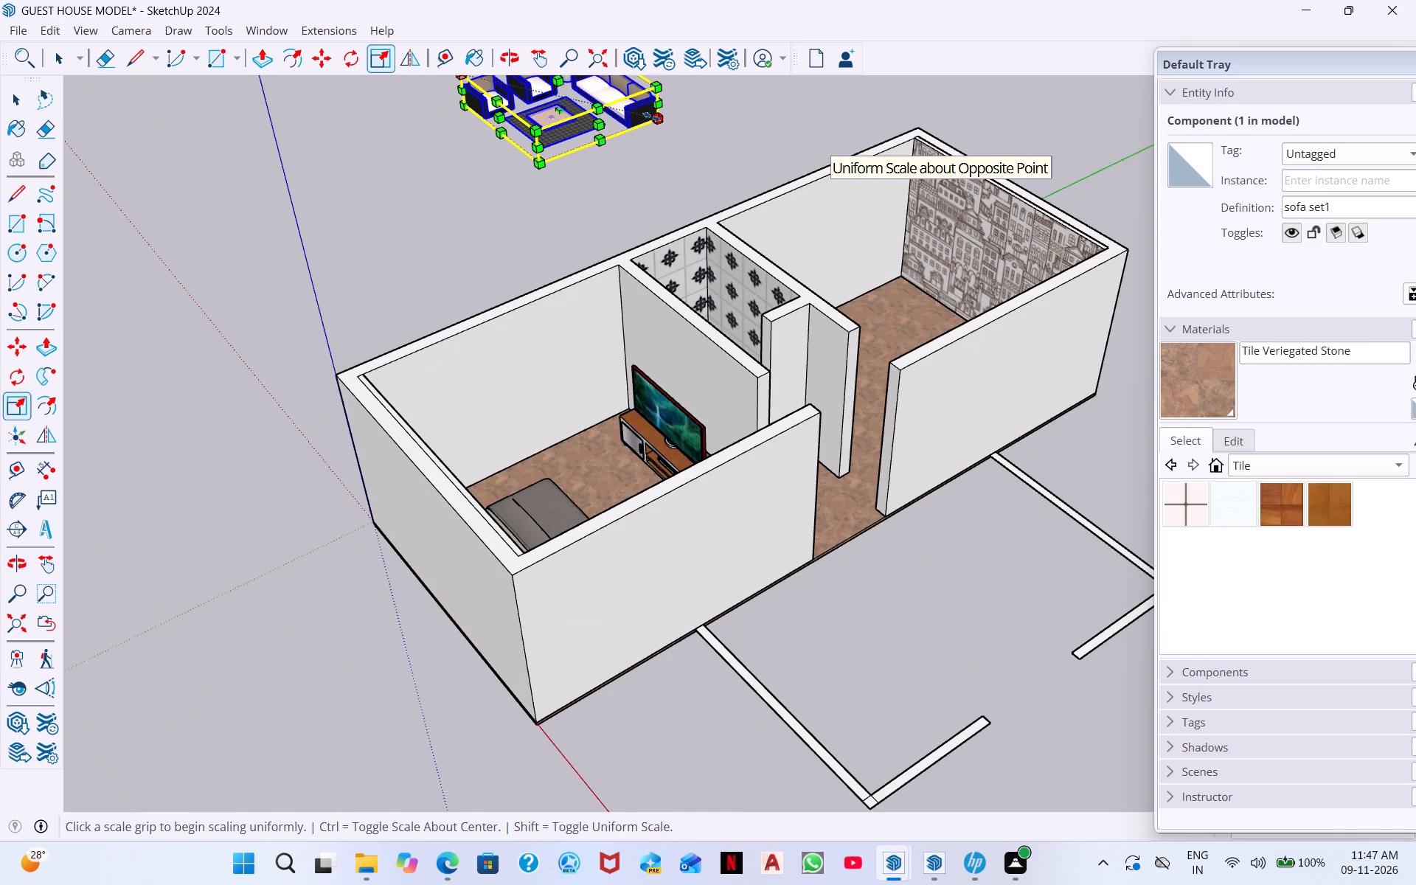
{"action": "left_click", "coordinate": [651, 117]}
{"action": "left_click", "coordinate": [639, 121]}
Move the sofa set by the long sofa's corner onto the floor of the room with the building-patterned wall, sofa backing that wall.
{"action": "scroll", "coordinate": [631, 125], "scroll_direction": "down", "scroll_amount": 3}
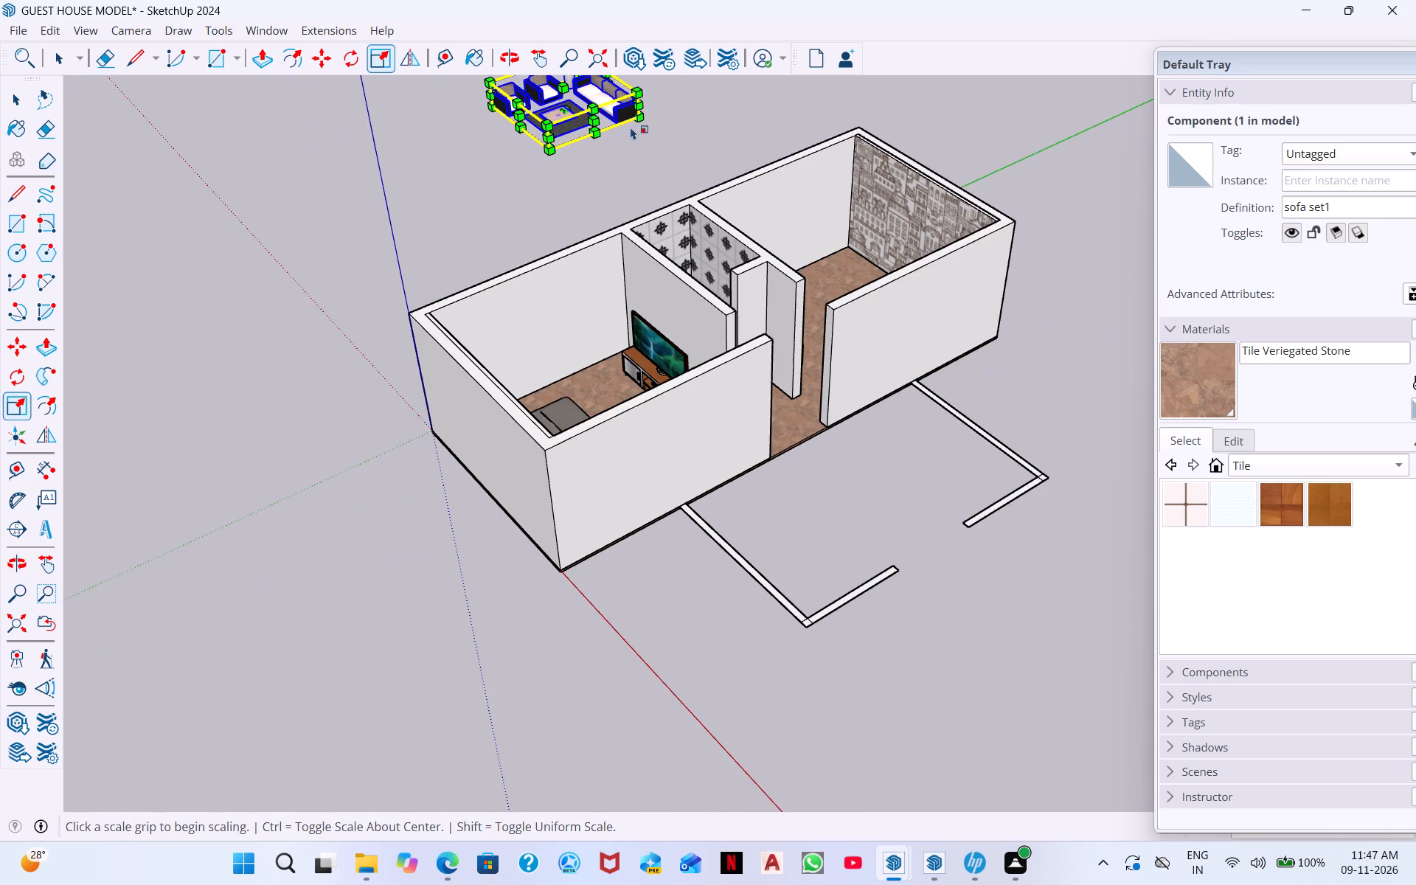
{"action": "scroll", "coordinate": [632, 104], "scroll_direction": "up", "scroll_amount": 2}
{"action": "scroll", "coordinate": [625, 103], "scroll_direction": "down", "scroll_amount": 1}
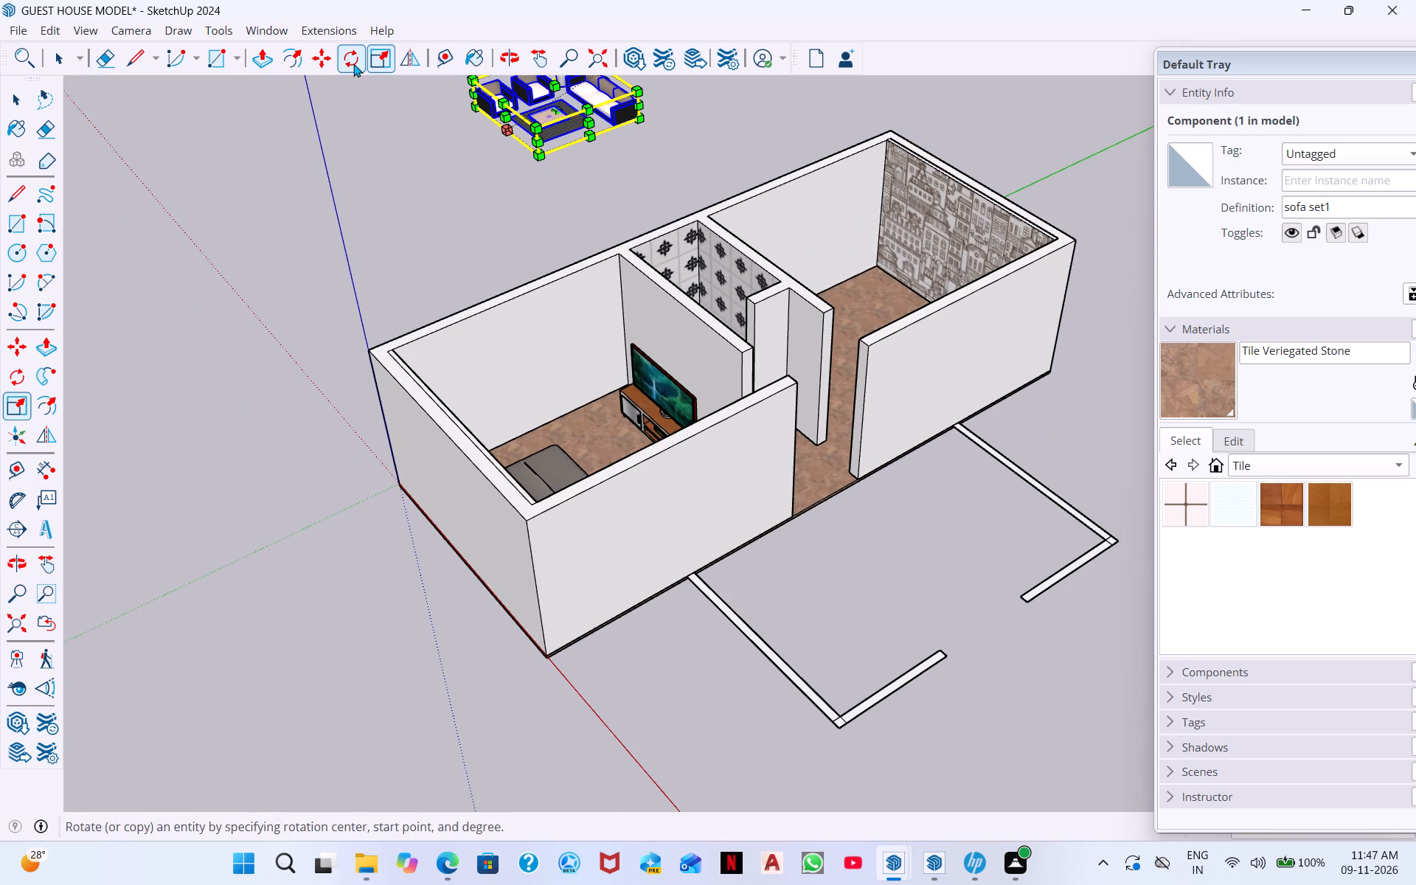
{"action": "left_click", "coordinate": [319, 55]}
{"action": "left_click", "coordinate": [639, 119]}
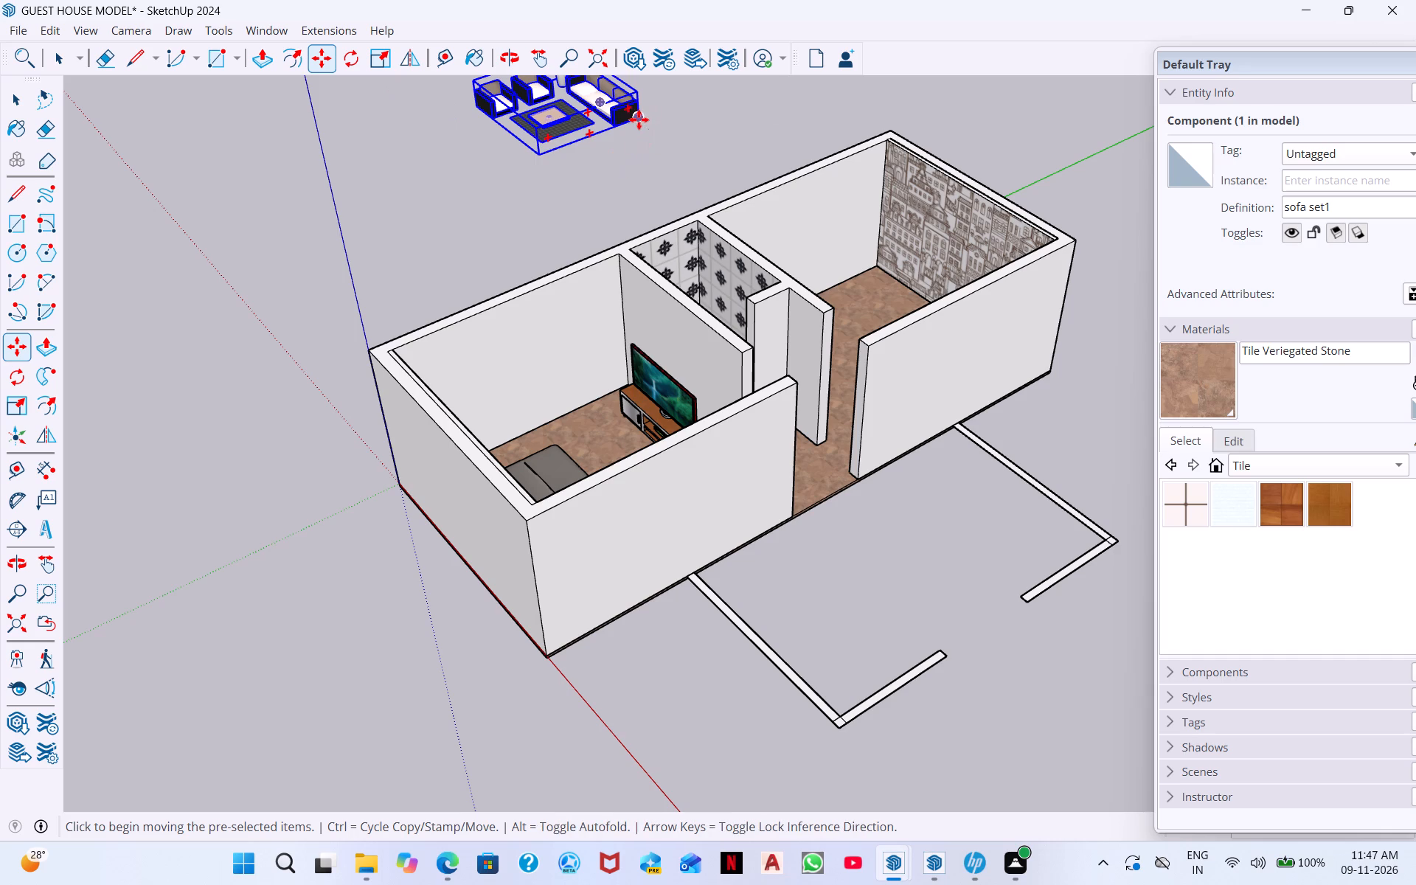
{"action": "scroll", "coordinate": [923, 271], "scroll_direction": "up", "scroll_amount": 8}
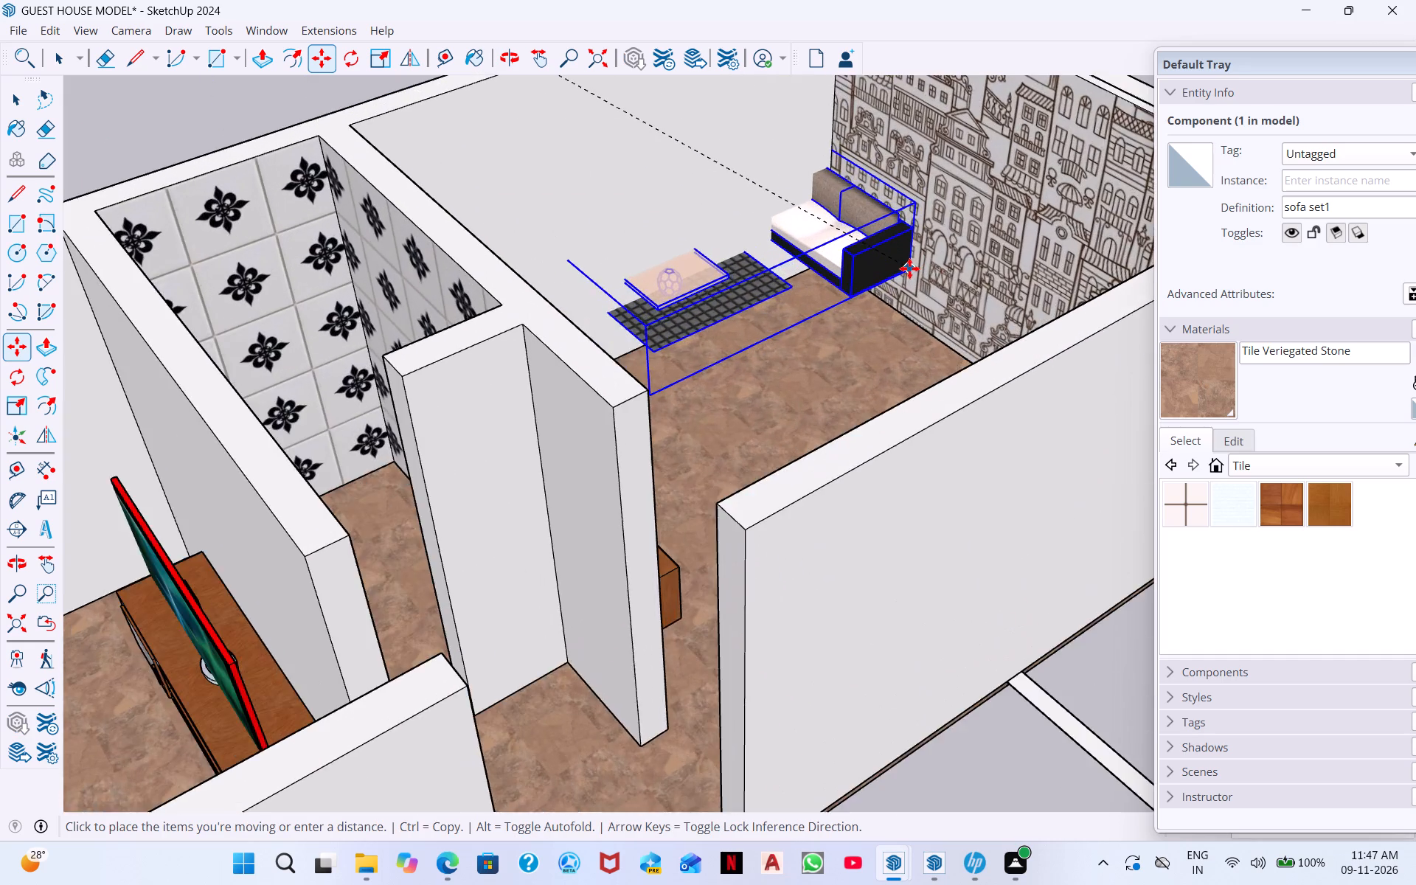
{"action": "scroll", "coordinate": [909, 268], "scroll_direction": "up", "scroll_amount": 4}
{"action": "scroll", "coordinate": [906, 270], "scroll_direction": "down", "scroll_amount": 1}
{"action": "middle_click_drag", "start_coordinate": [906, 270], "coordinate": [1100, 426]}
{"action": "scroll", "coordinate": [1032, 350], "scroll_direction": "down", "scroll_amount": 5}
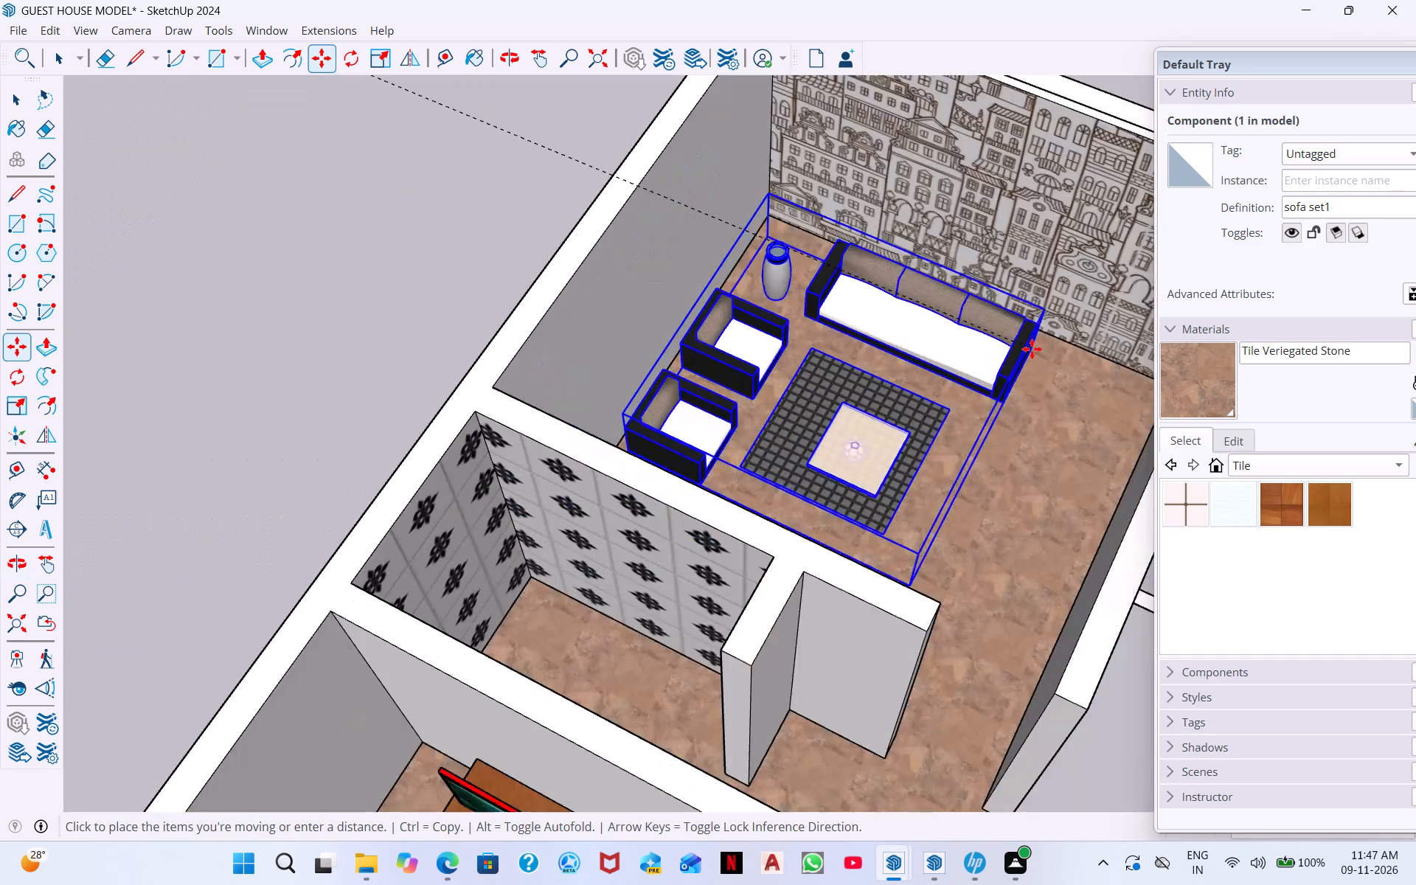
{"action": "scroll", "coordinate": [1020, 342], "scroll_direction": "down", "scroll_amount": 1}
{"action": "scroll", "coordinate": [1052, 342], "scroll_direction": "up", "scroll_amount": 1}
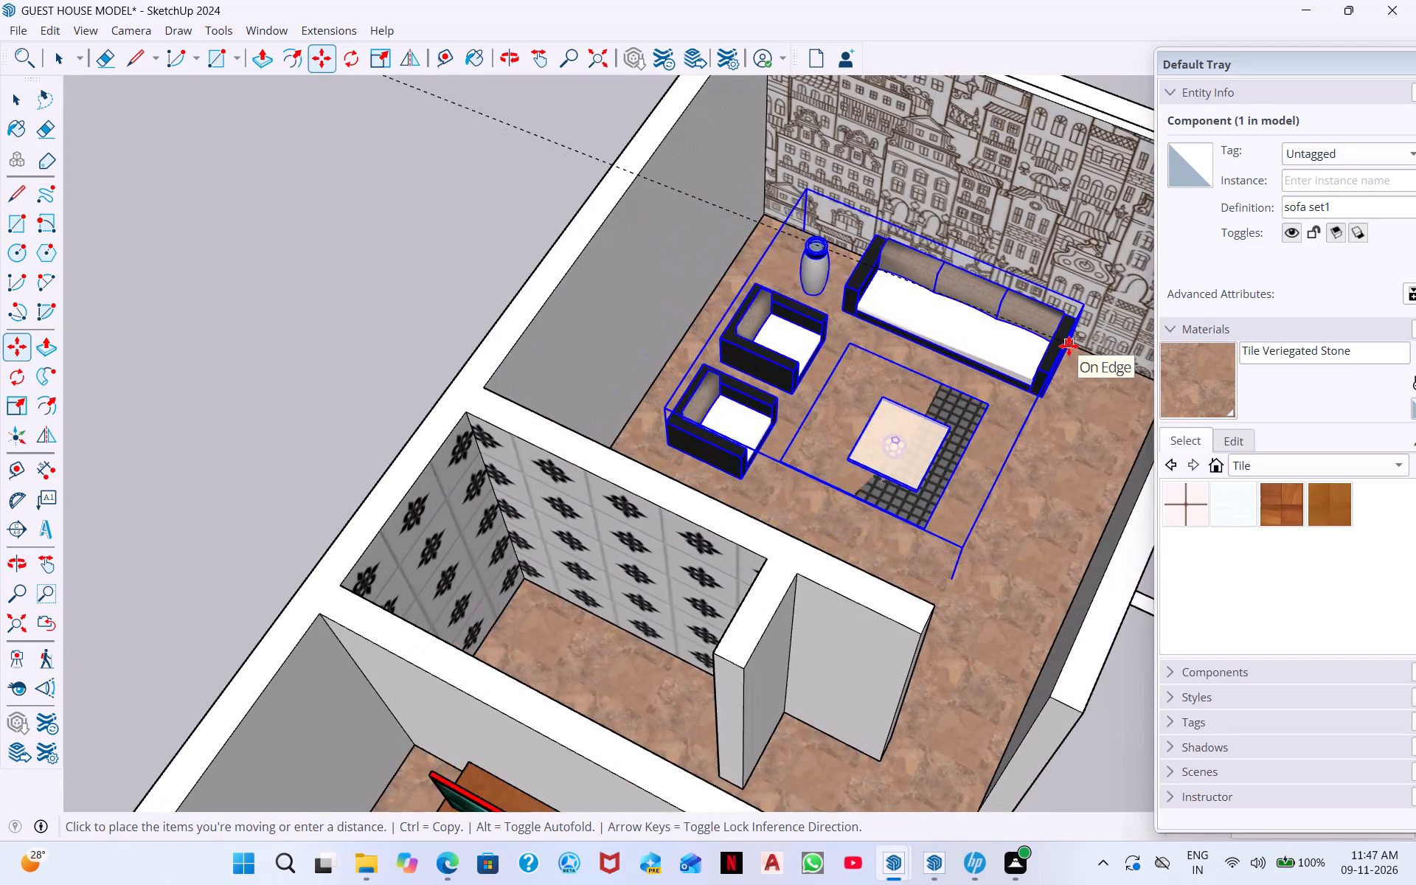
{"action": "scroll", "coordinate": [1069, 346], "scroll_direction": "up", "scroll_amount": 6}
{"action": "left_click", "coordinate": [1082, 368]}
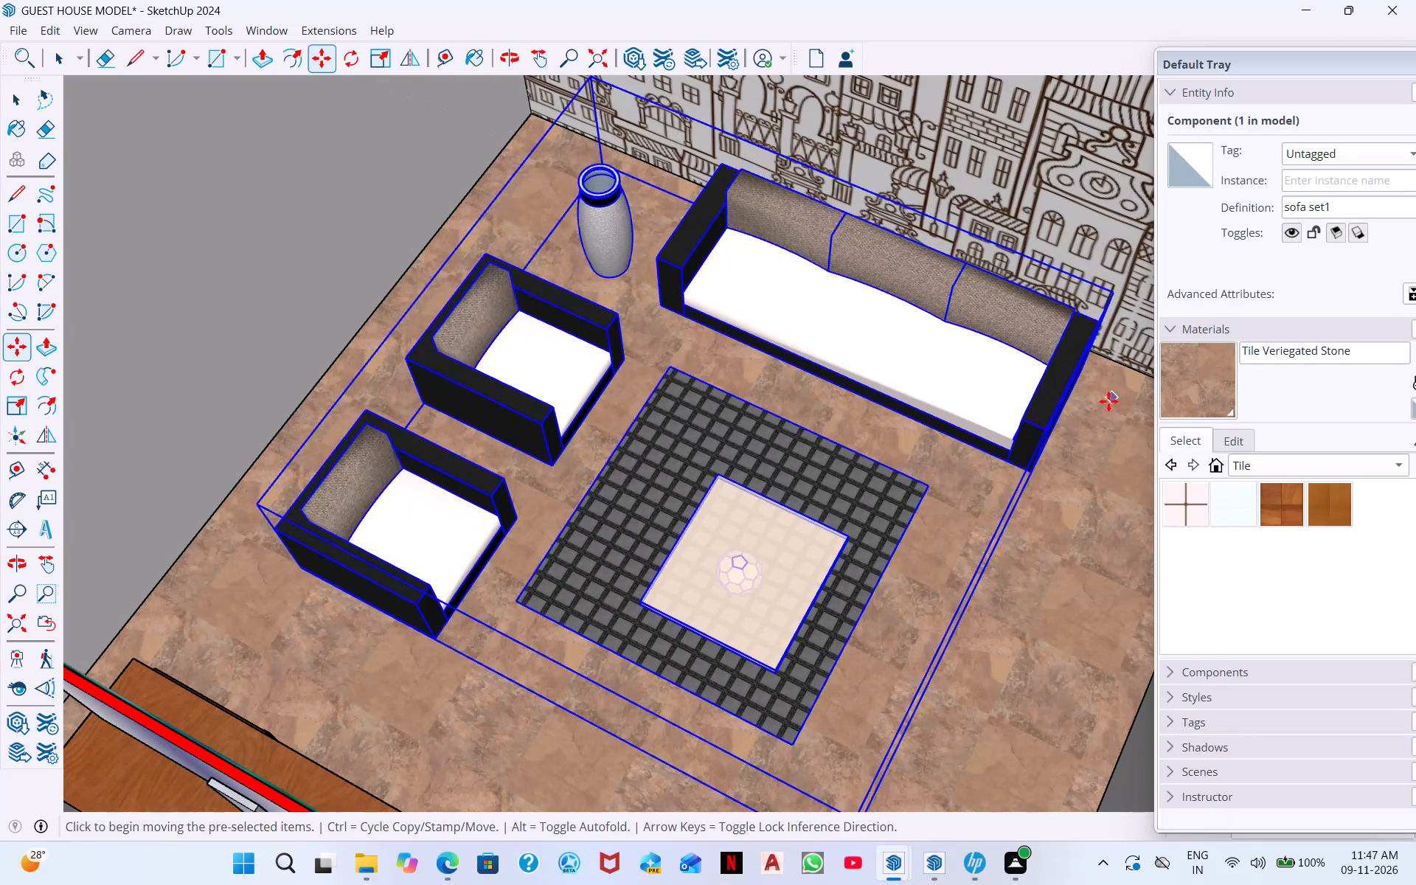
Move the sofa set by the long sofa's bottom rear corner closer to the building-patterned wall.
{"action": "middle_click_drag", "start_coordinate": [1096, 401], "coordinate": [949, 289]}
{"action": "middle_click_drag", "start_coordinate": [572, 551], "coordinate": [726, 443]}
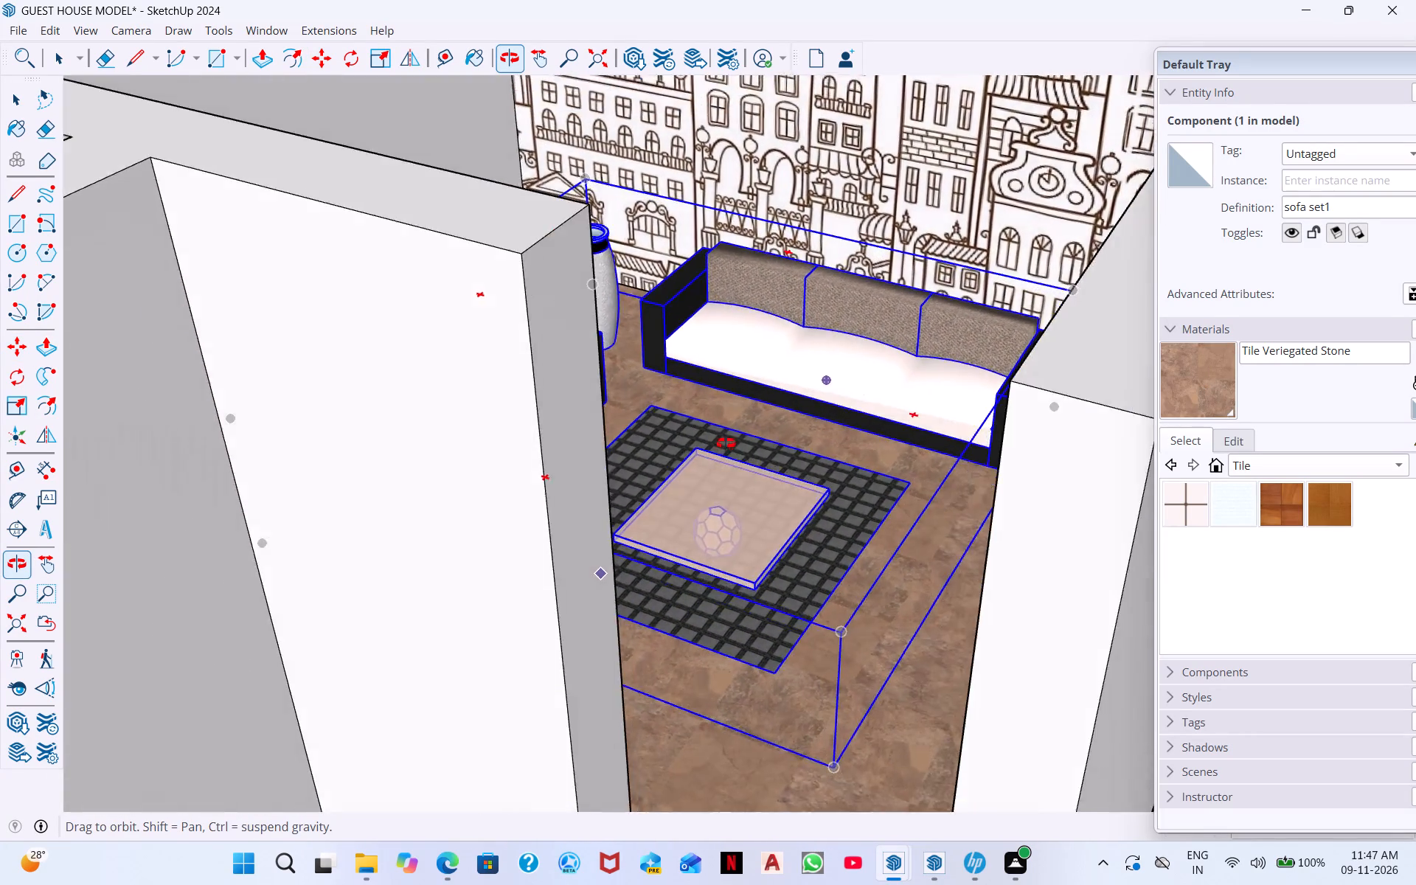
{"action": "middle_click_drag", "start_coordinate": [726, 443], "coordinate": [749, 453]}
{"action": "middle_click_drag", "start_coordinate": [723, 499], "coordinate": [698, 638]}
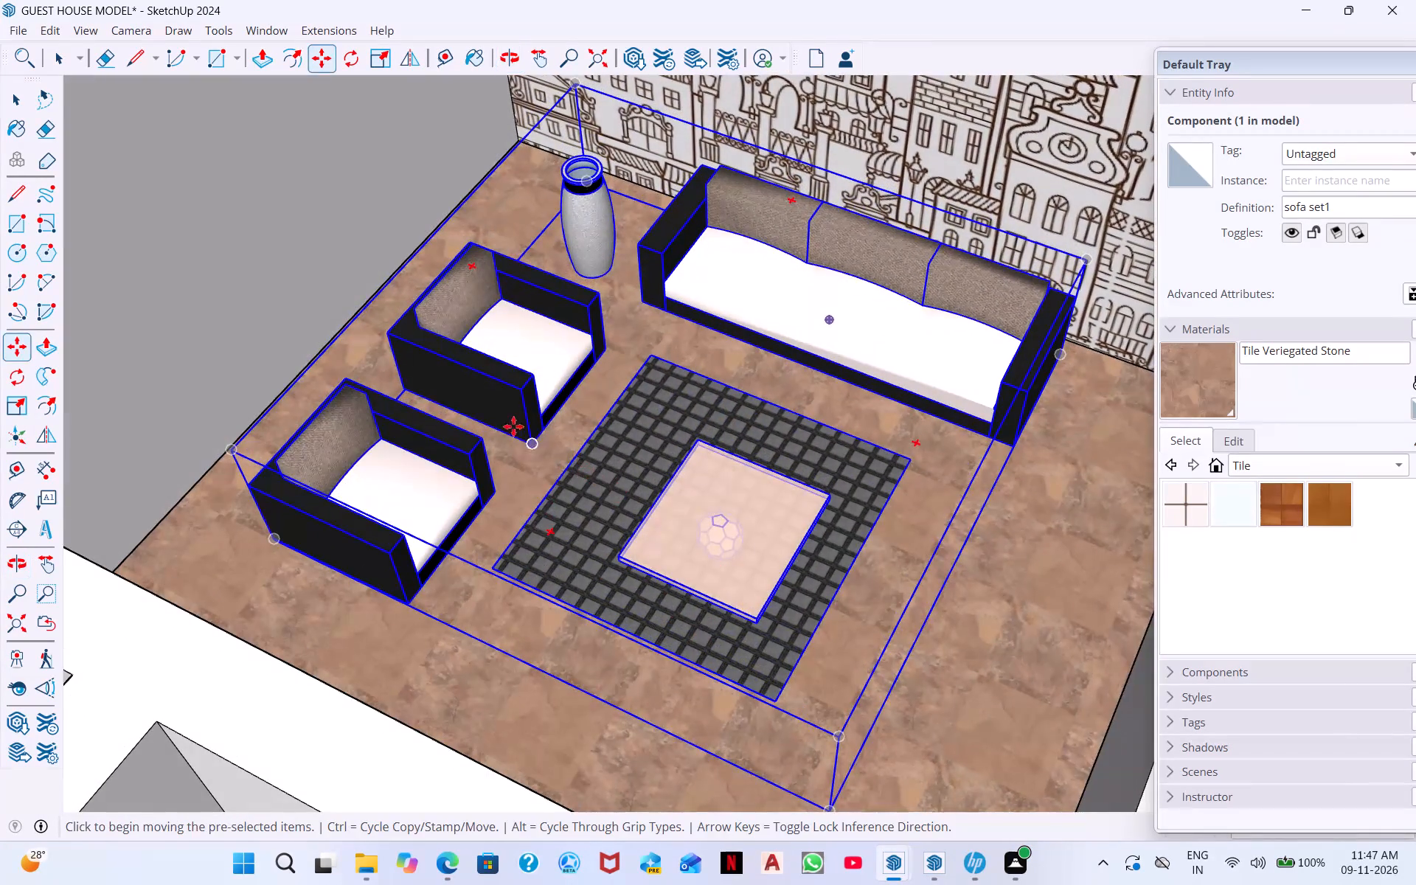
{"action": "middle_click_drag", "start_coordinate": [536, 440], "coordinate": [916, 514]}
{"action": "middle_click_drag", "start_coordinate": [600, 460], "coordinate": [844, 392]}
{"action": "scroll", "coordinate": [545, 406], "scroll_direction": "up", "scroll_amount": 2}
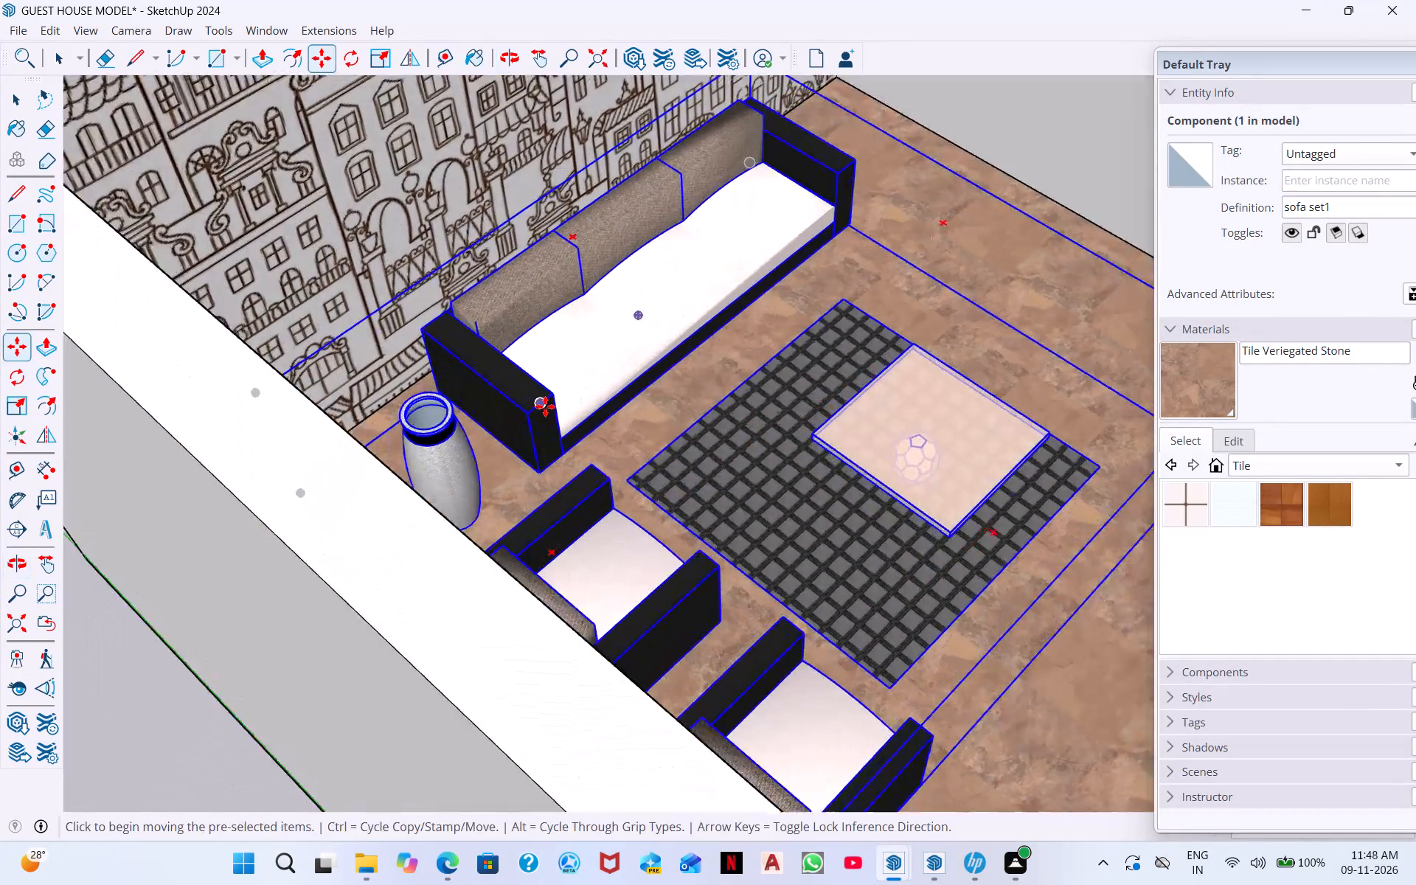
{"action": "scroll", "coordinate": [545, 406], "scroll_direction": "up", "scroll_amount": 2}
{"action": "scroll", "coordinate": [367, 369], "scroll_direction": "up", "scroll_amount": 16}
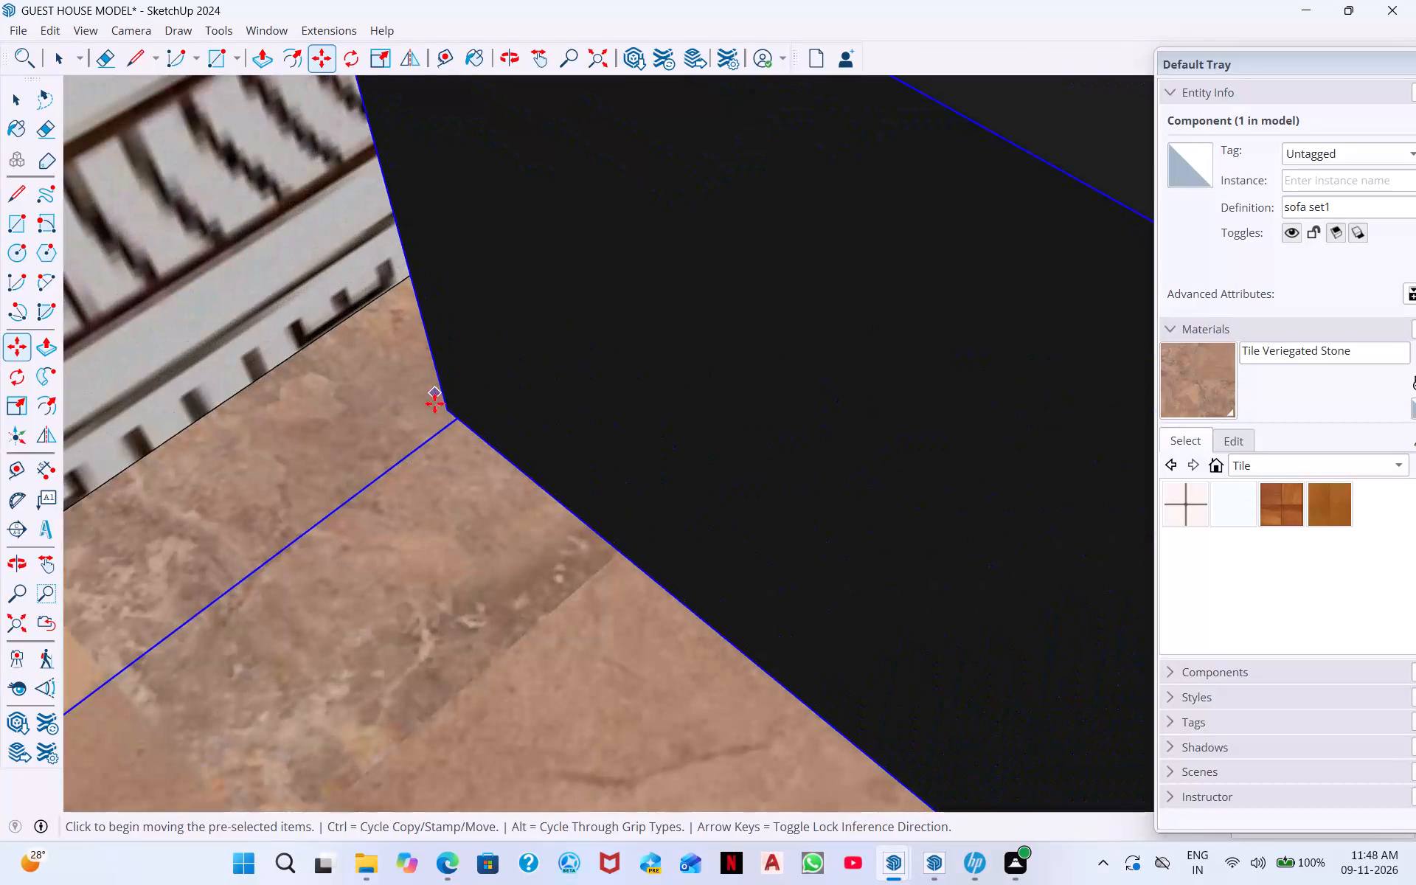
{"action": "left_click", "coordinate": [448, 406]}
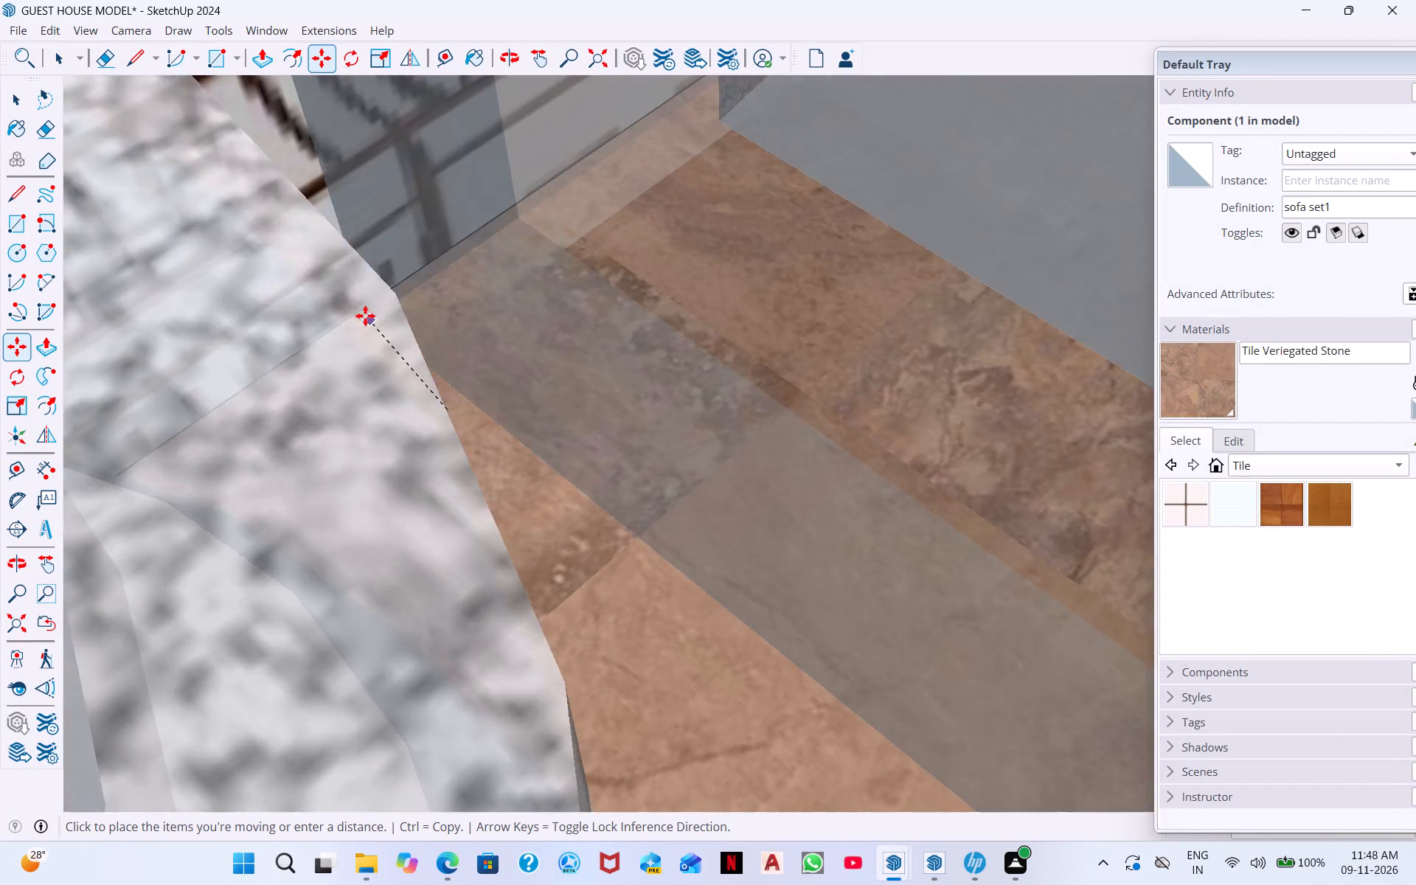
{"action": "left_click", "coordinate": [365, 316]}
Examine the gap between the long sofa and the patterned wall, and the sofa set's placement within the whole house.
{"action": "scroll", "coordinate": [367, 319], "scroll_direction": "down", "scroll_amount": 12}
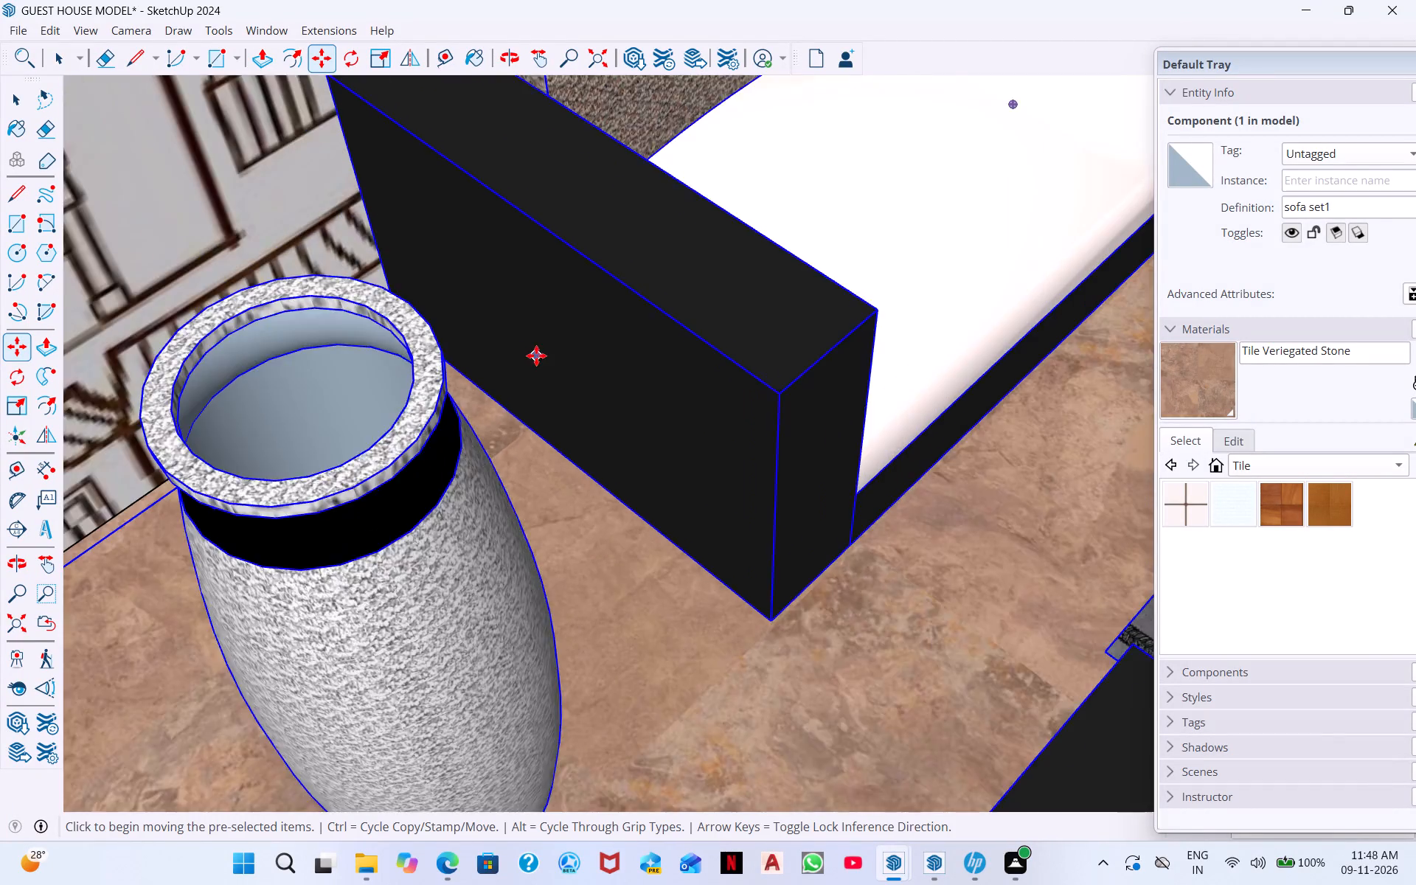
{"action": "scroll", "coordinate": [536, 355], "scroll_direction": "down", "scroll_amount": 4}
{"action": "middle_click_drag", "start_coordinate": [549, 389], "coordinate": [744, 459]}
{"action": "scroll", "coordinate": [469, 440], "scroll_direction": "up", "scroll_amount": 5}
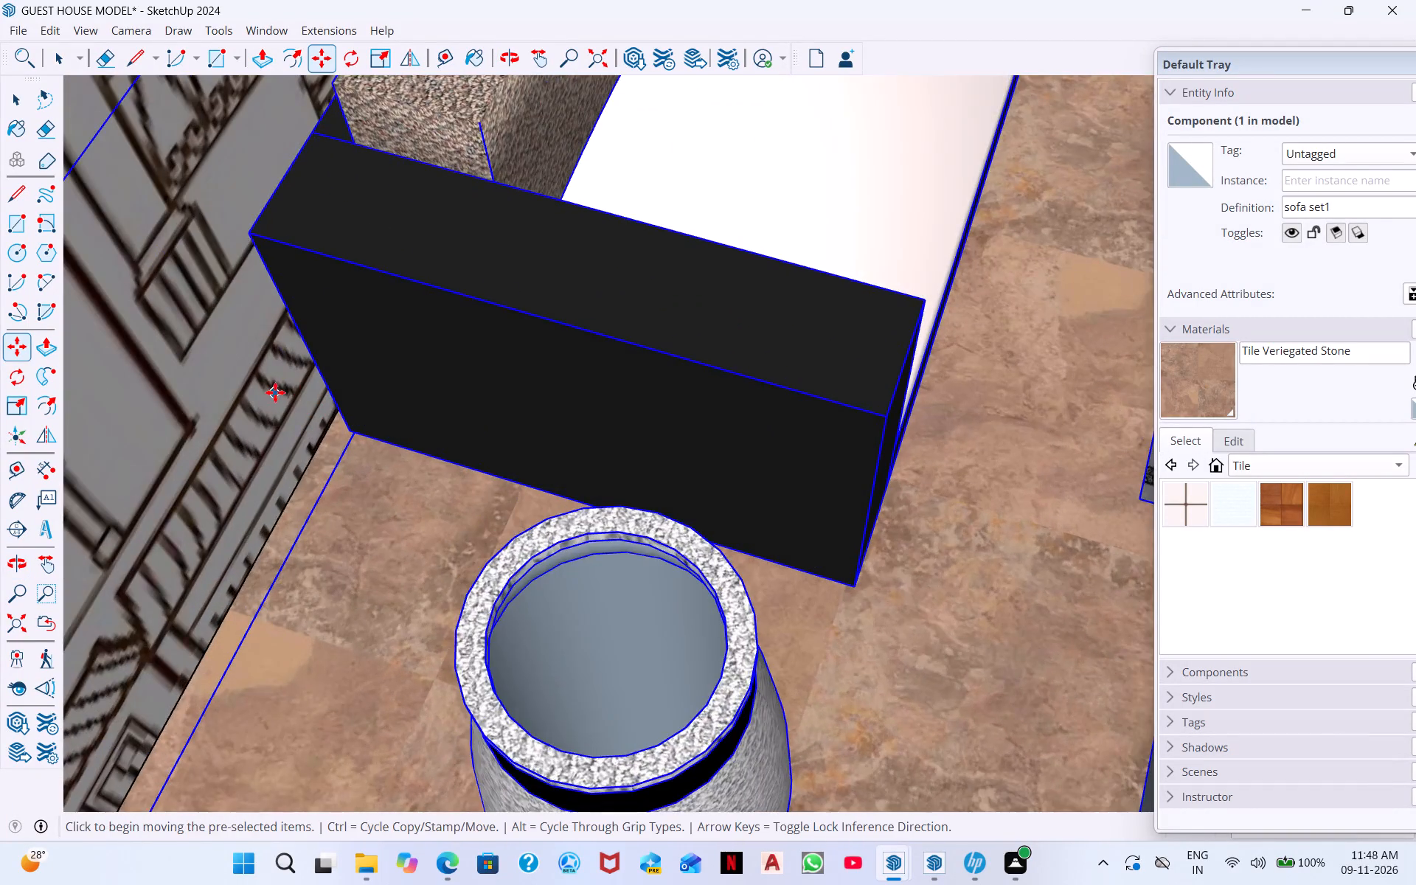
{"action": "middle_click_drag", "start_coordinate": [275, 392], "coordinate": [648, 376]}
{"action": "scroll", "coordinate": [402, 528], "scroll_direction": "down", "scroll_amount": 2}
{"action": "scroll", "coordinate": [466, 502], "scroll_direction": "up", "scroll_amount": 2}
{"action": "scroll", "coordinate": [511, 459], "scroll_direction": "down", "scroll_amount": 2}
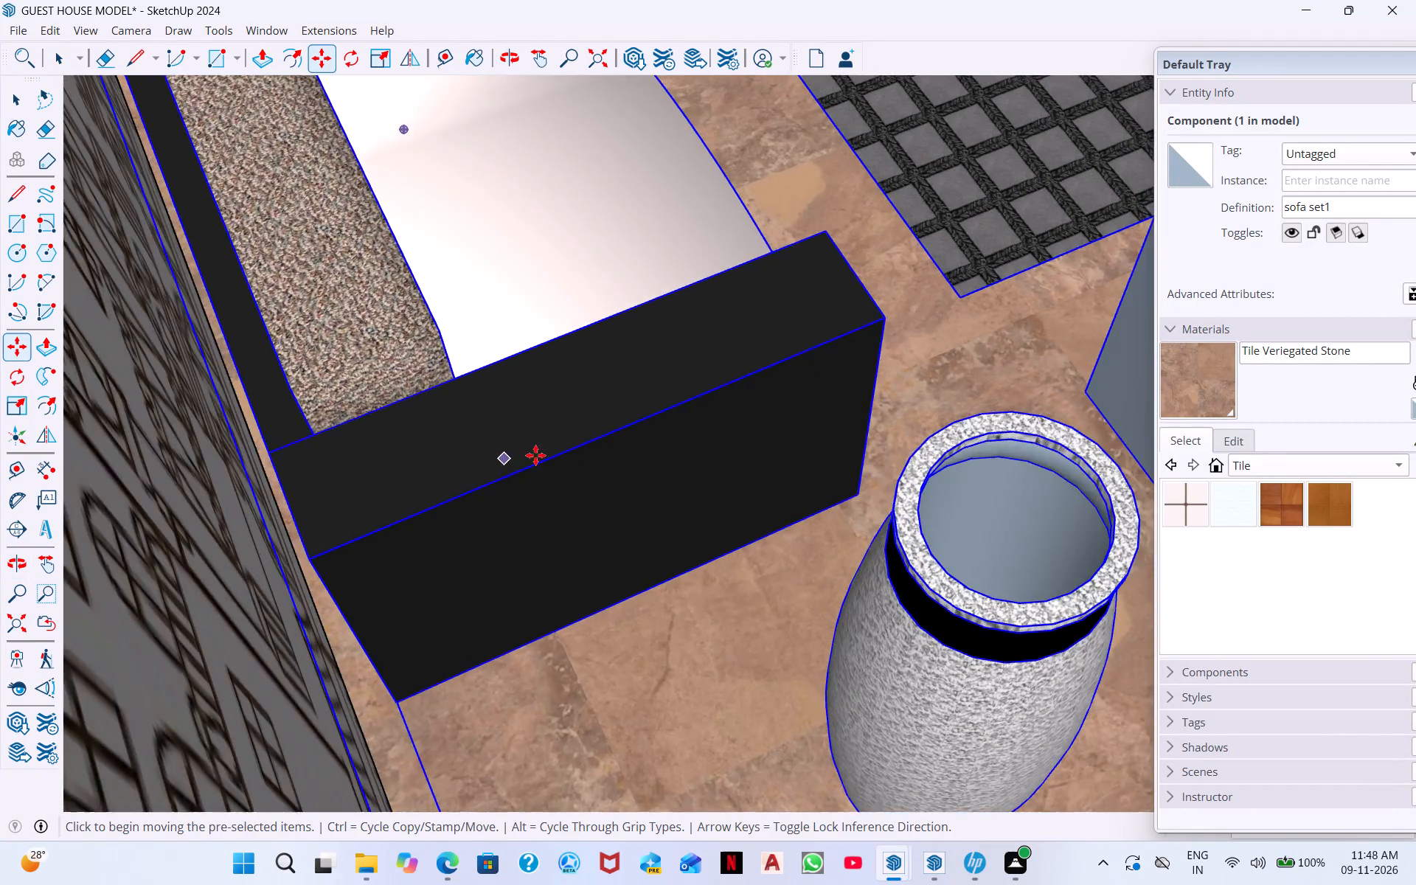
{"action": "scroll", "coordinate": [535, 455], "scroll_direction": "down", "scroll_amount": 12}
{"action": "left_click", "coordinate": [595, 63]}
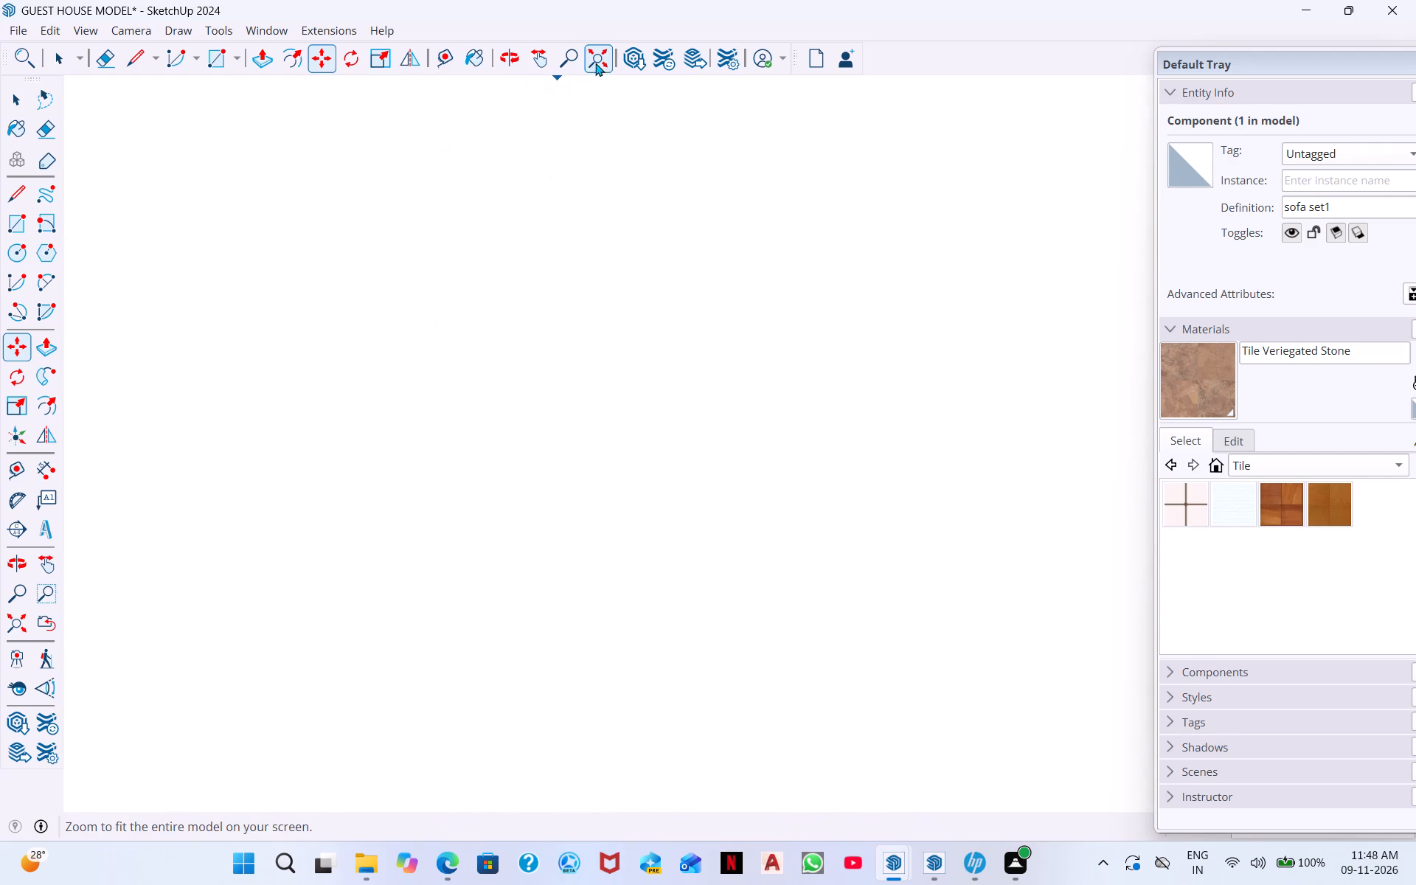
{"action": "scroll", "coordinate": [538, 257], "scroll_direction": "down", "scroll_amount": 4}
{"action": "middle_click_drag", "start_coordinate": [760, 339], "coordinate": [590, 479]}
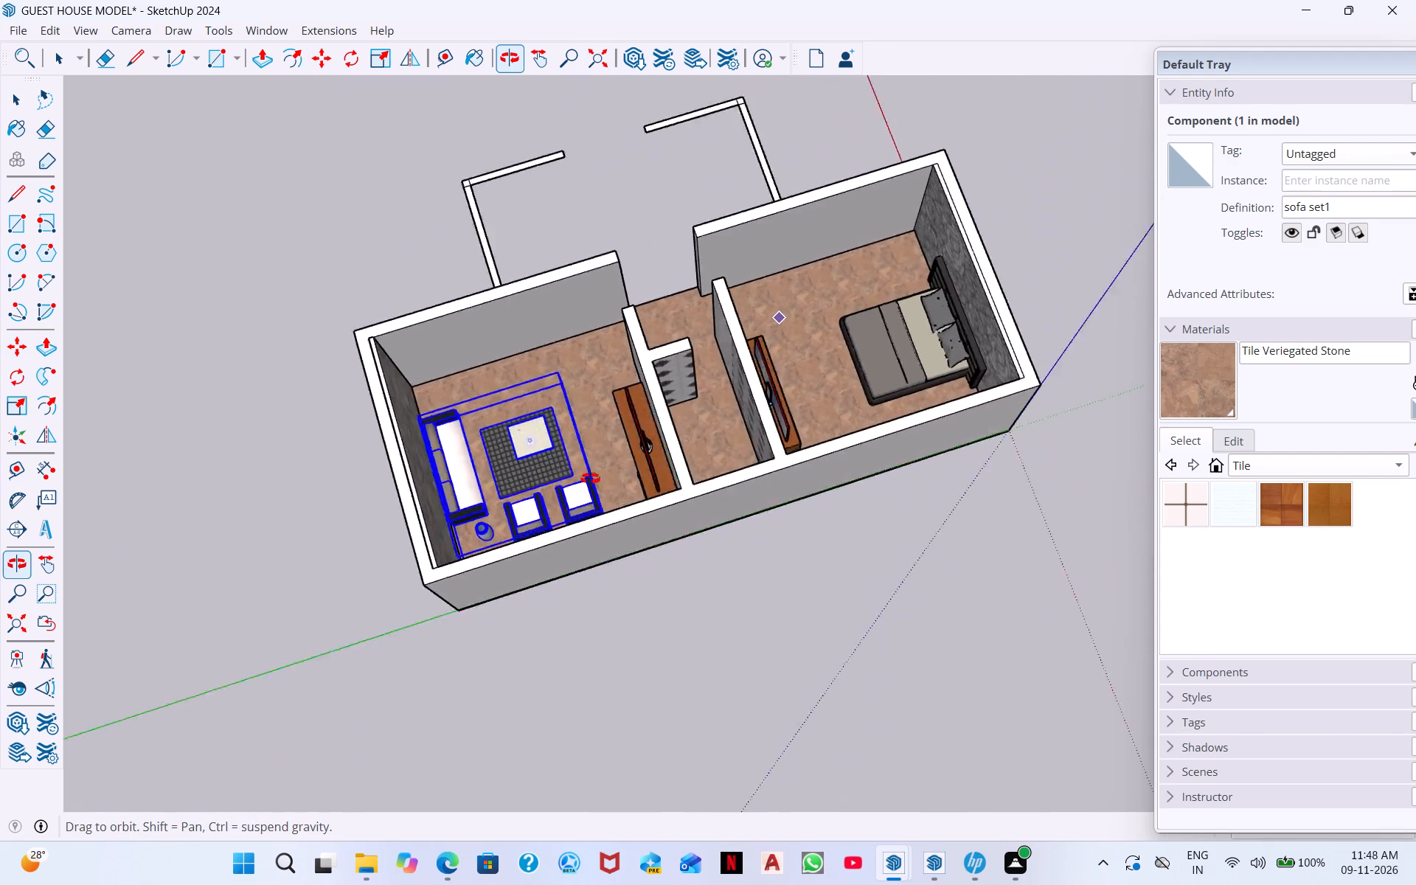
{"action": "middle_click_drag", "start_coordinate": [590, 479], "coordinate": [350, 267]}
{"action": "middle_click_drag", "start_coordinate": [615, 370], "coordinate": [307, 284]}
{"action": "middle_click_drag", "start_coordinate": [796, 317], "coordinate": [767, 375]}
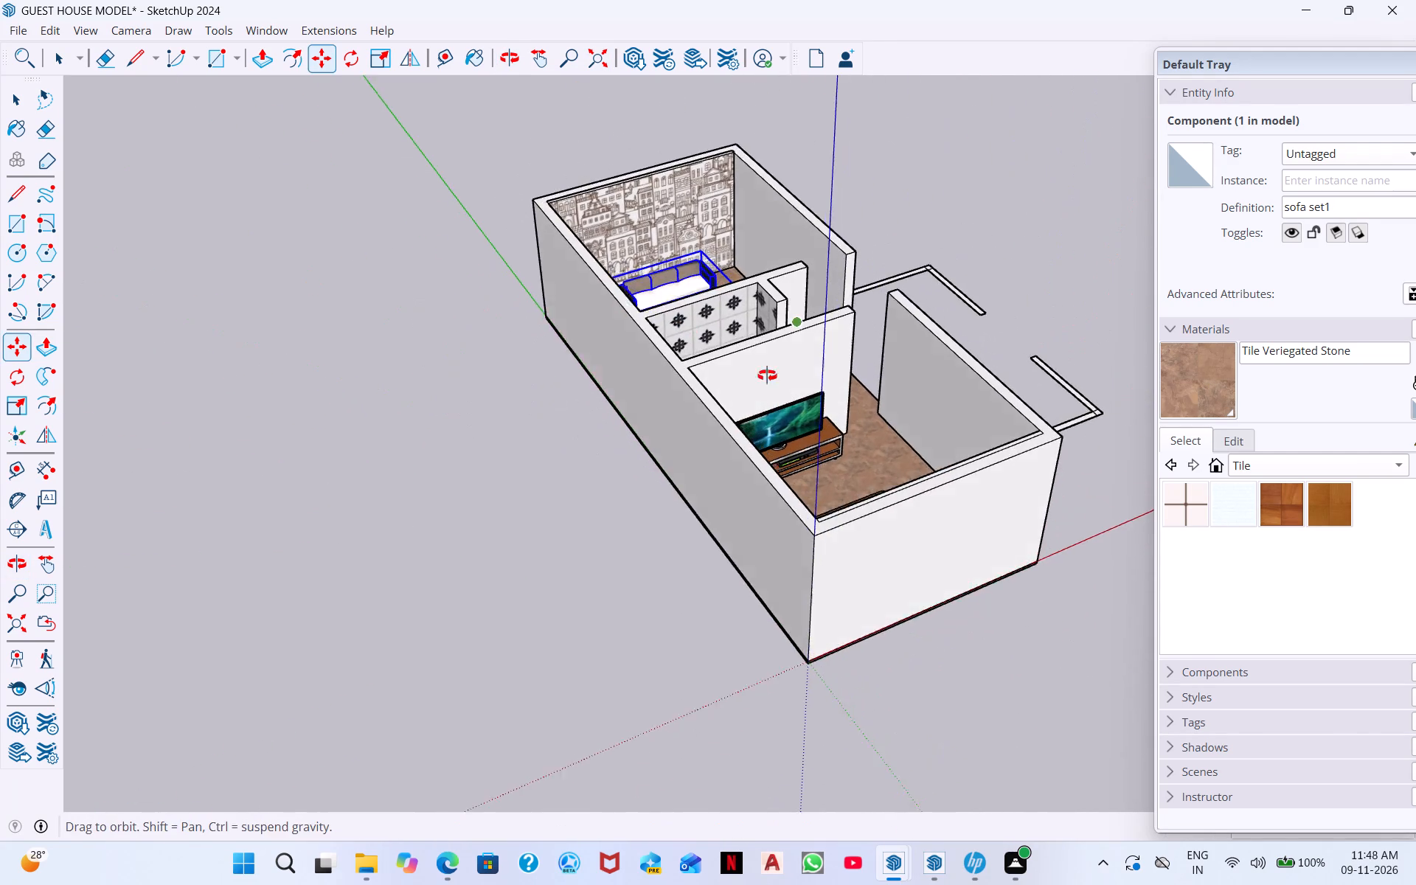
{"action": "middle_click_drag", "start_coordinate": [767, 375], "coordinate": [540, 520]}
{"action": "middle_click_drag", "start_coordinate": [833, 297], "coordinate": [777, 429]}
Move the sofa set sideways so the armchairs and vase sit closer to the long side wall of the room.
{"action": "scroll", "coordinate": [832, 268], "scroll_direction": "up", "scroll_amount": 8}
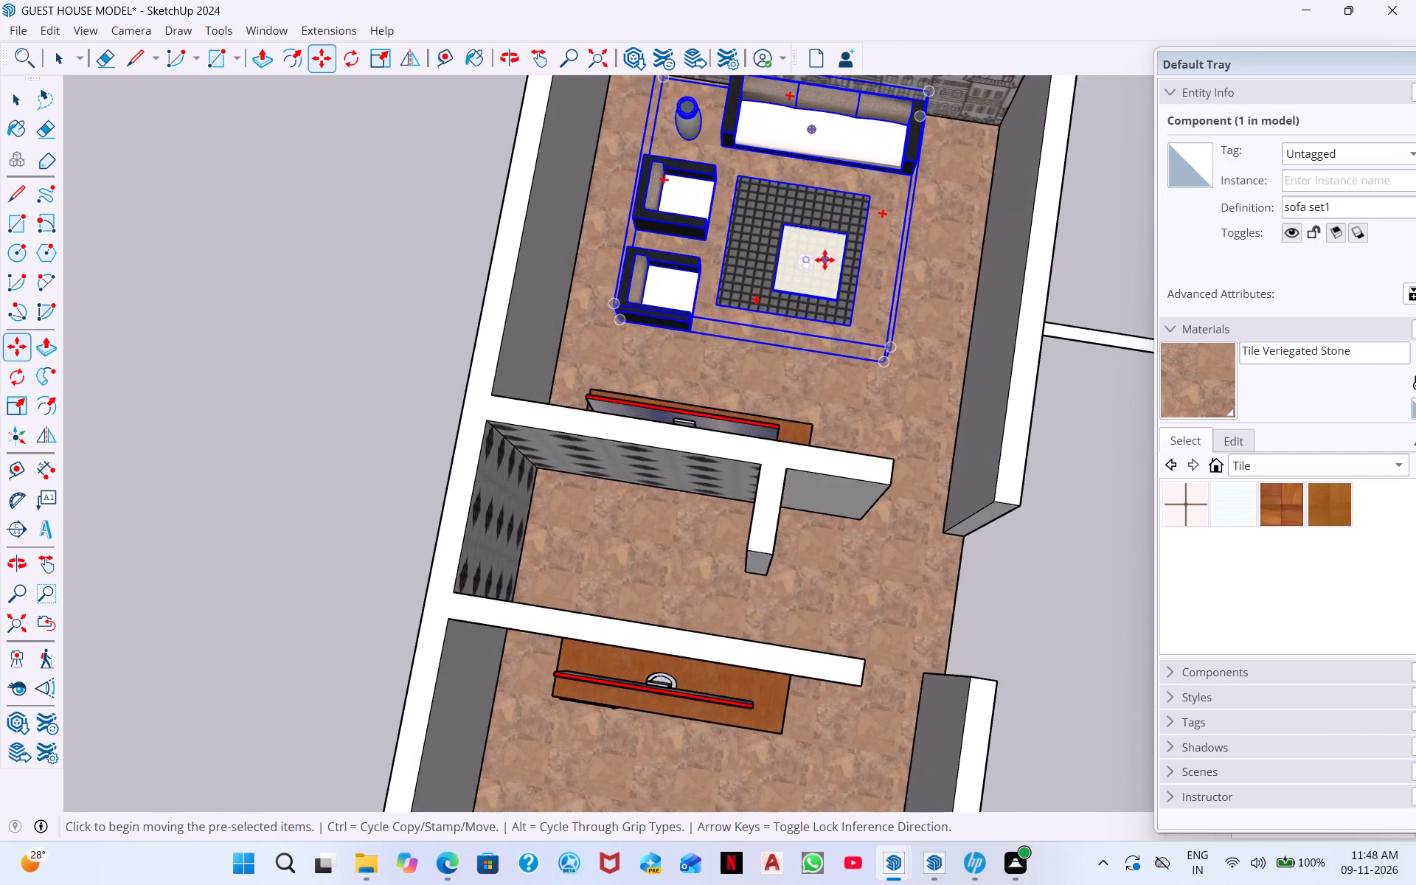
{"action": "scroll", "coordinate": [825, 260], "scroll_direction": "up", "scroll_amount": 10}
{"action": "scroll", "coordinate": [803, 259], "scroll_direction": "down", "scroll_amount": 9}
{"action": "middle_click_drag", "start_coordinate": [795, 284], "coordinate": [792, 268]}
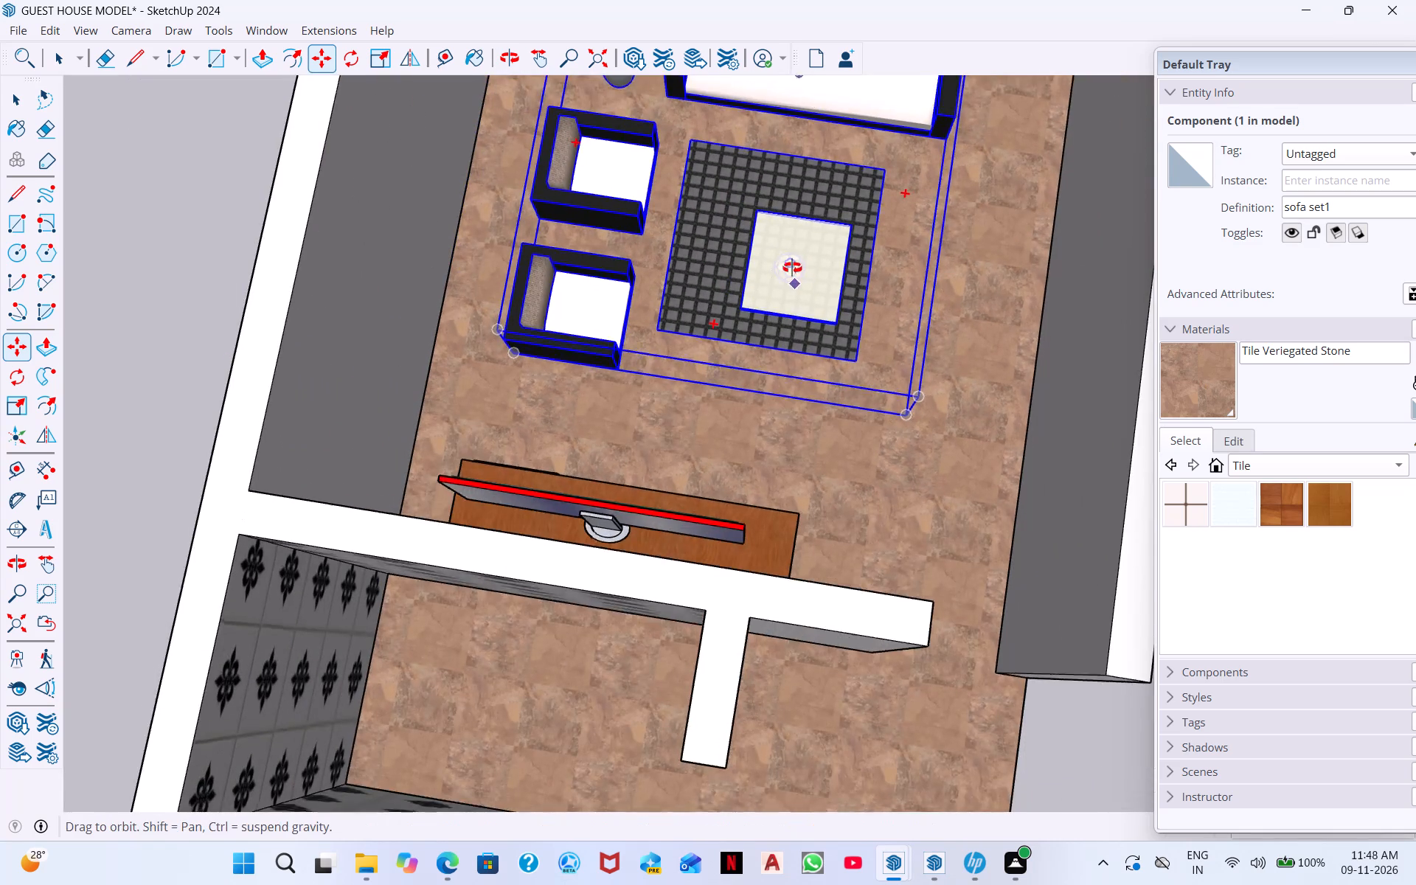
{"action": "middle_click_drag", "start_coordinate": [792, 268], "coordinate": [726, 164]}
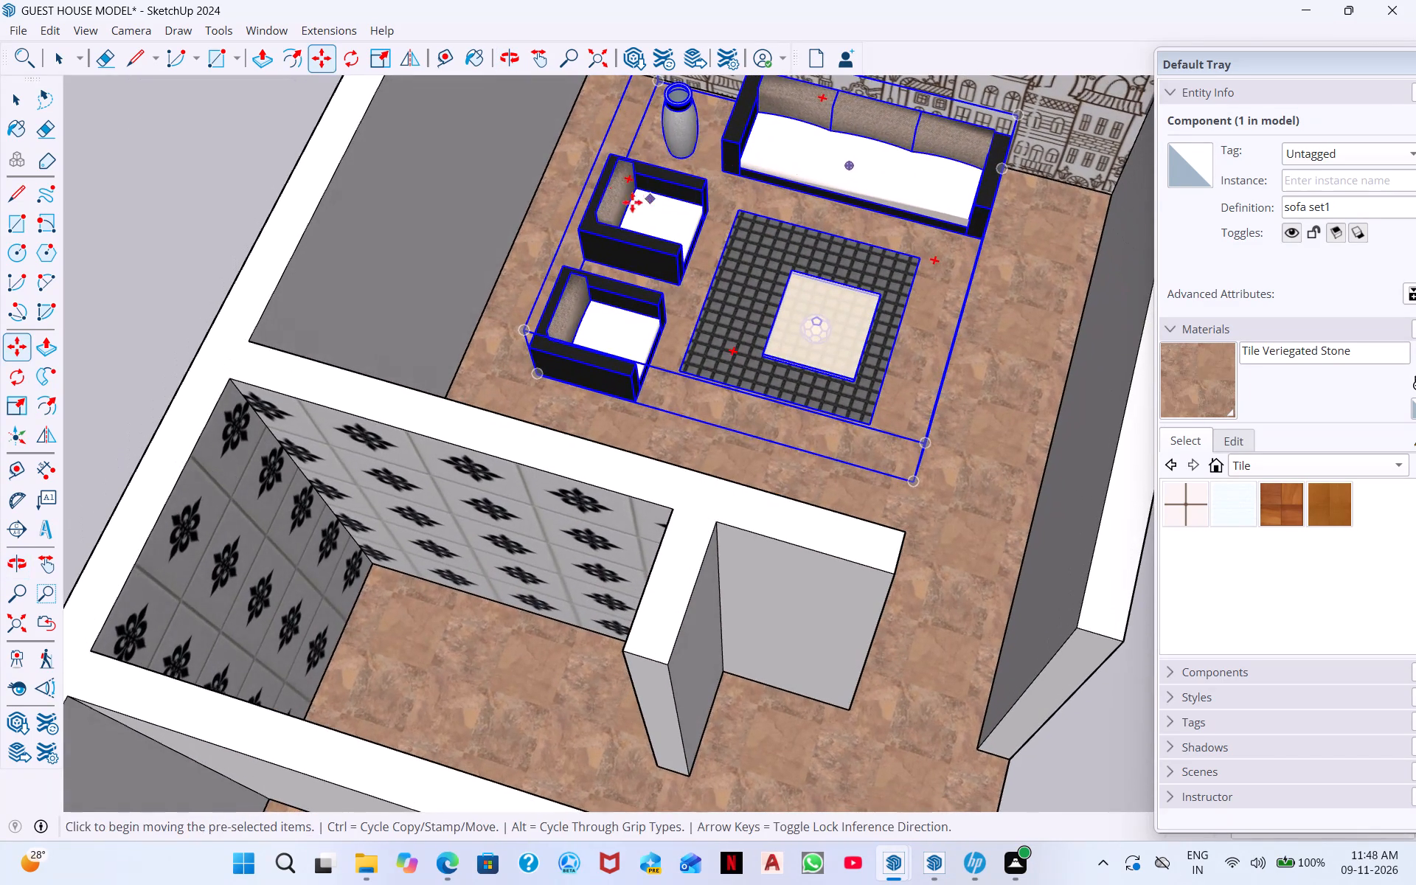
{"action": "middle_click_drag", "start_coordinate": [621, 268], "coordinate": [549, 414]}
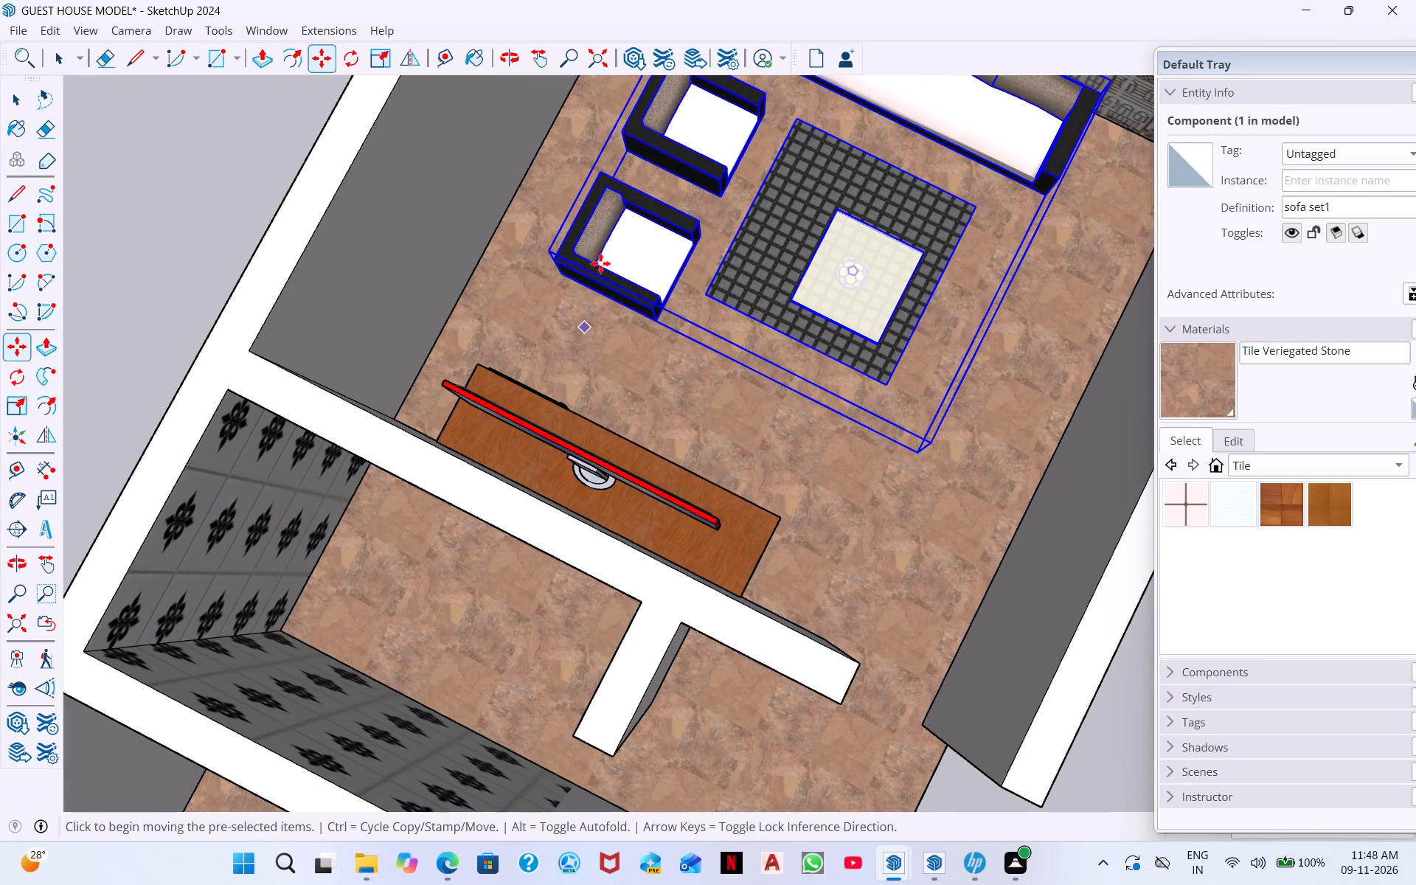
{"action": "middle_click_drag", "start_coordinate": [652, 131], "coordinate": [677, 18]}
{"action": "scroll", "coordinate": [652, 131], "scroll_direction": "down", "scroll_amount": 1}
{"action": "middle_click_drag", "start_coordinate": [672, 150], "coordinate": [680, 83]}
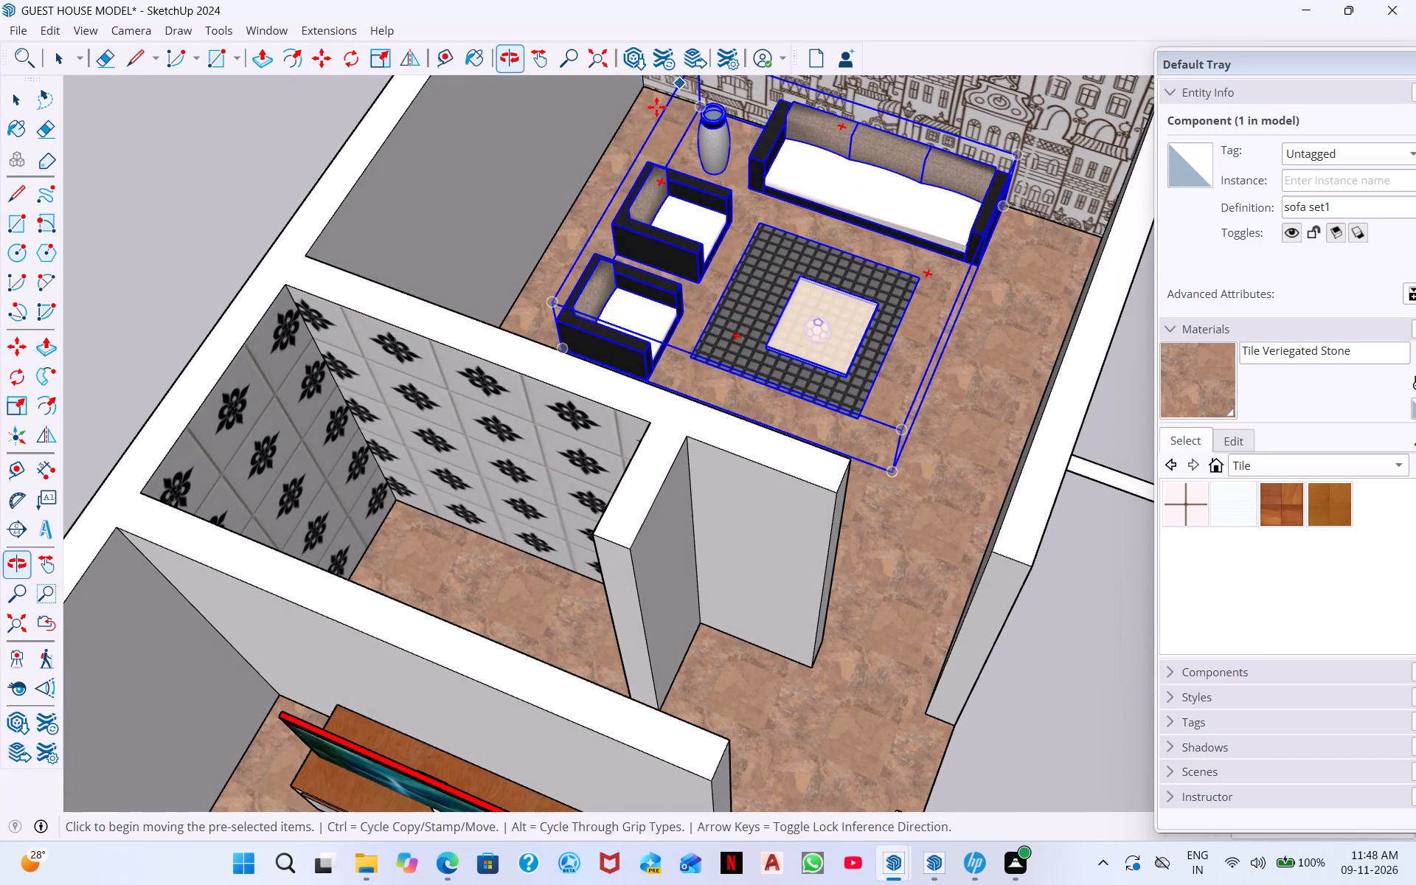
{"action": "left_click", "coordinate": [634, 160]}
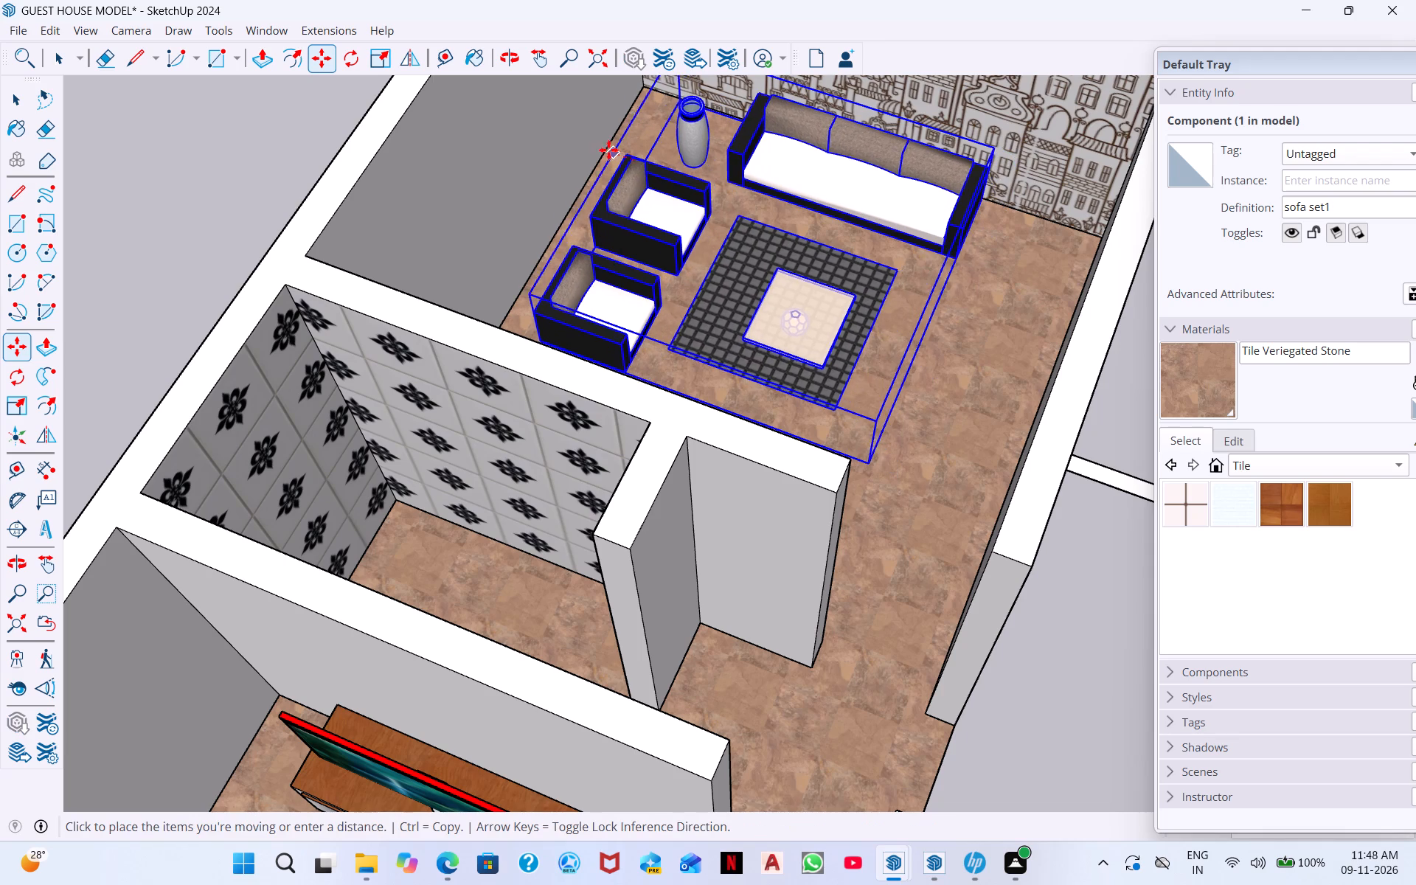
{"action": "left_click", "coordinate": [602, 147]}
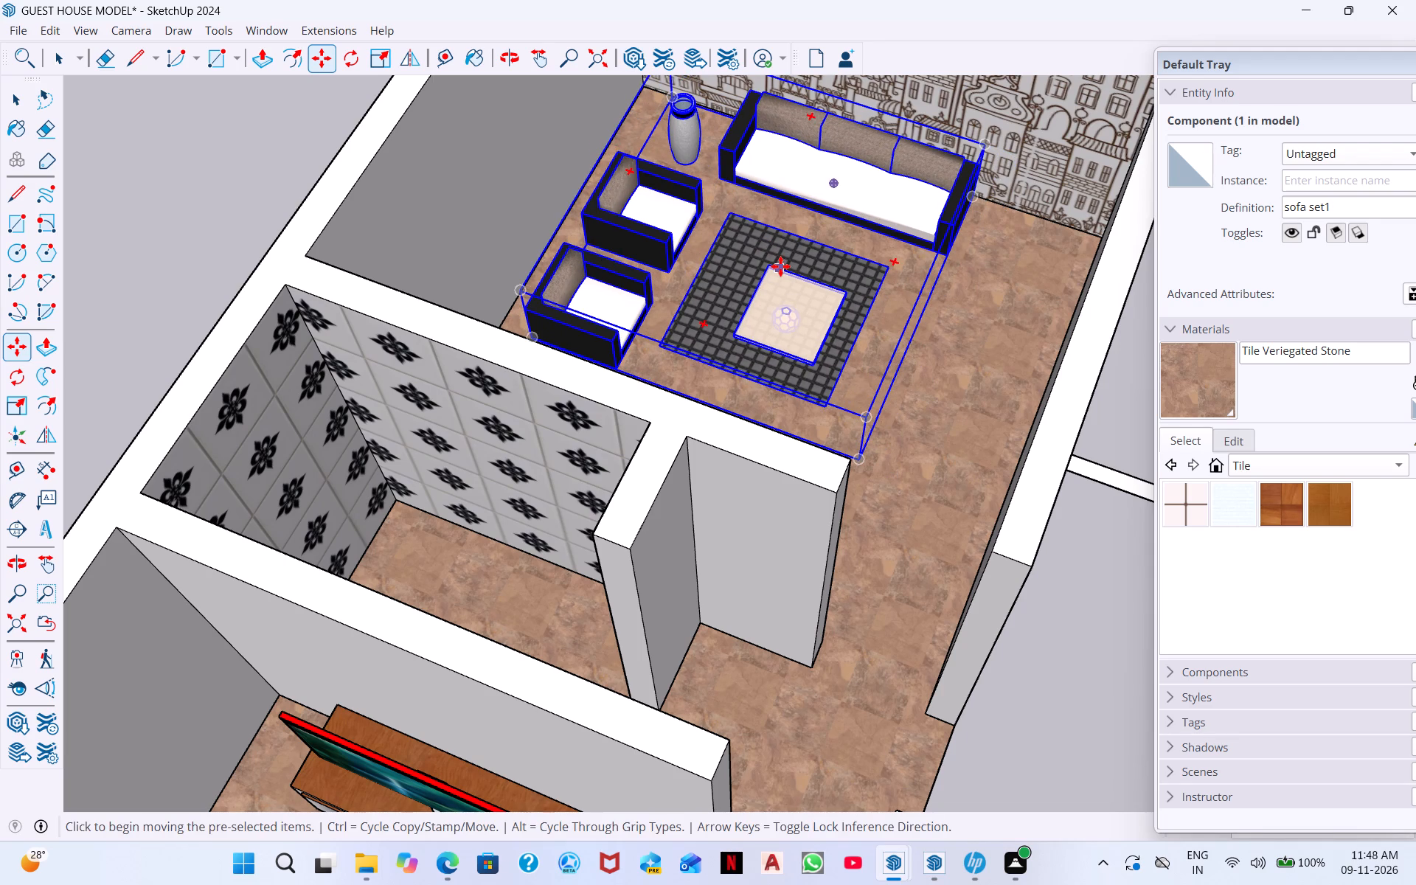
Examine the sofa set's placement in its room and the entrance-side exterior walls of the whole house.
{"action": "middle_click_drag", "start_coordinate": [797, 332], "coordinate": [805, 379]}
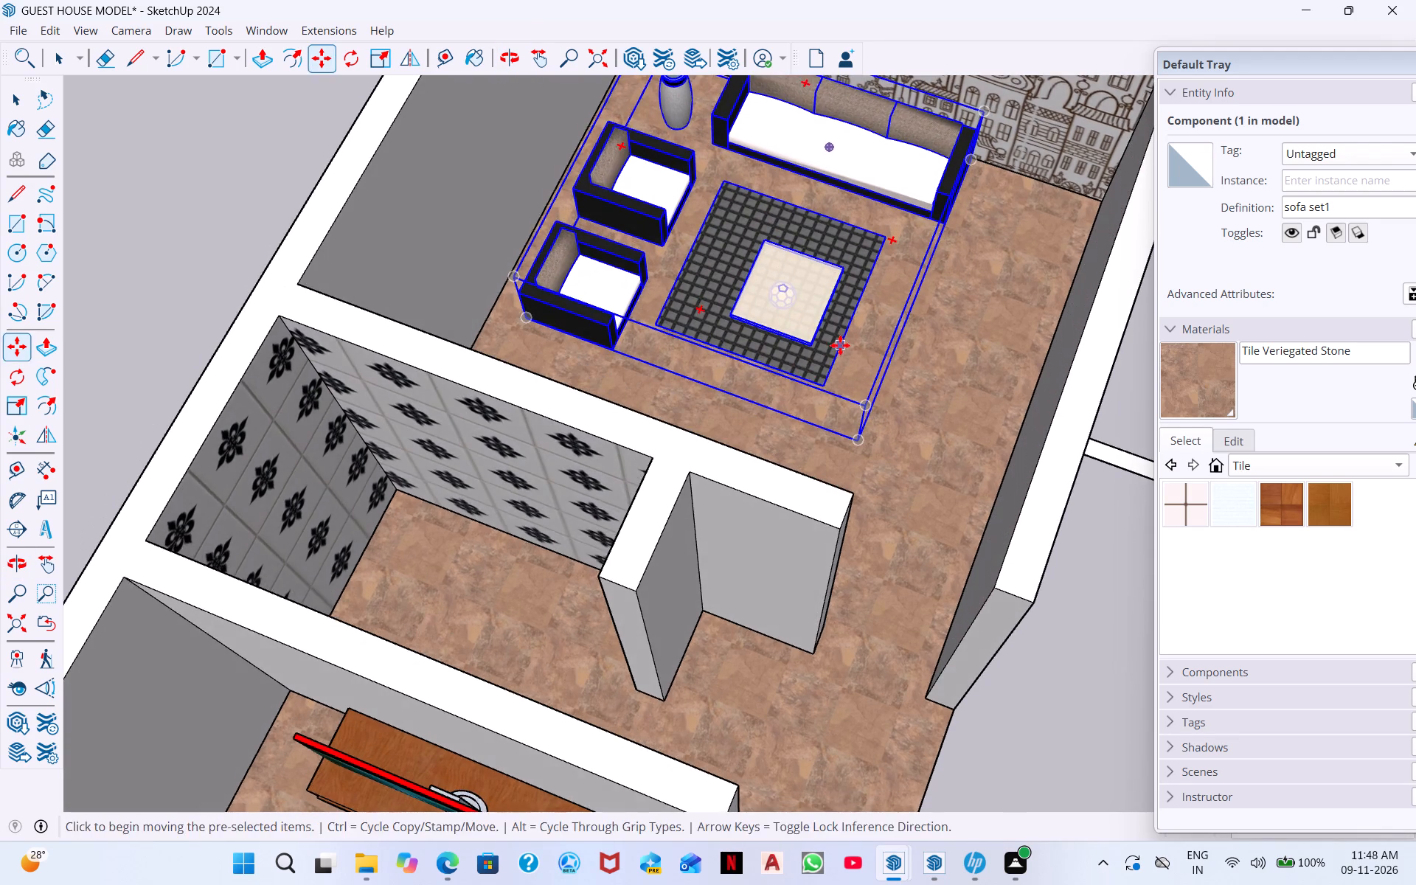
{"action": "middle_click_drag", "start_coordinate": [841, 345], "coordinate": [954, 291]}
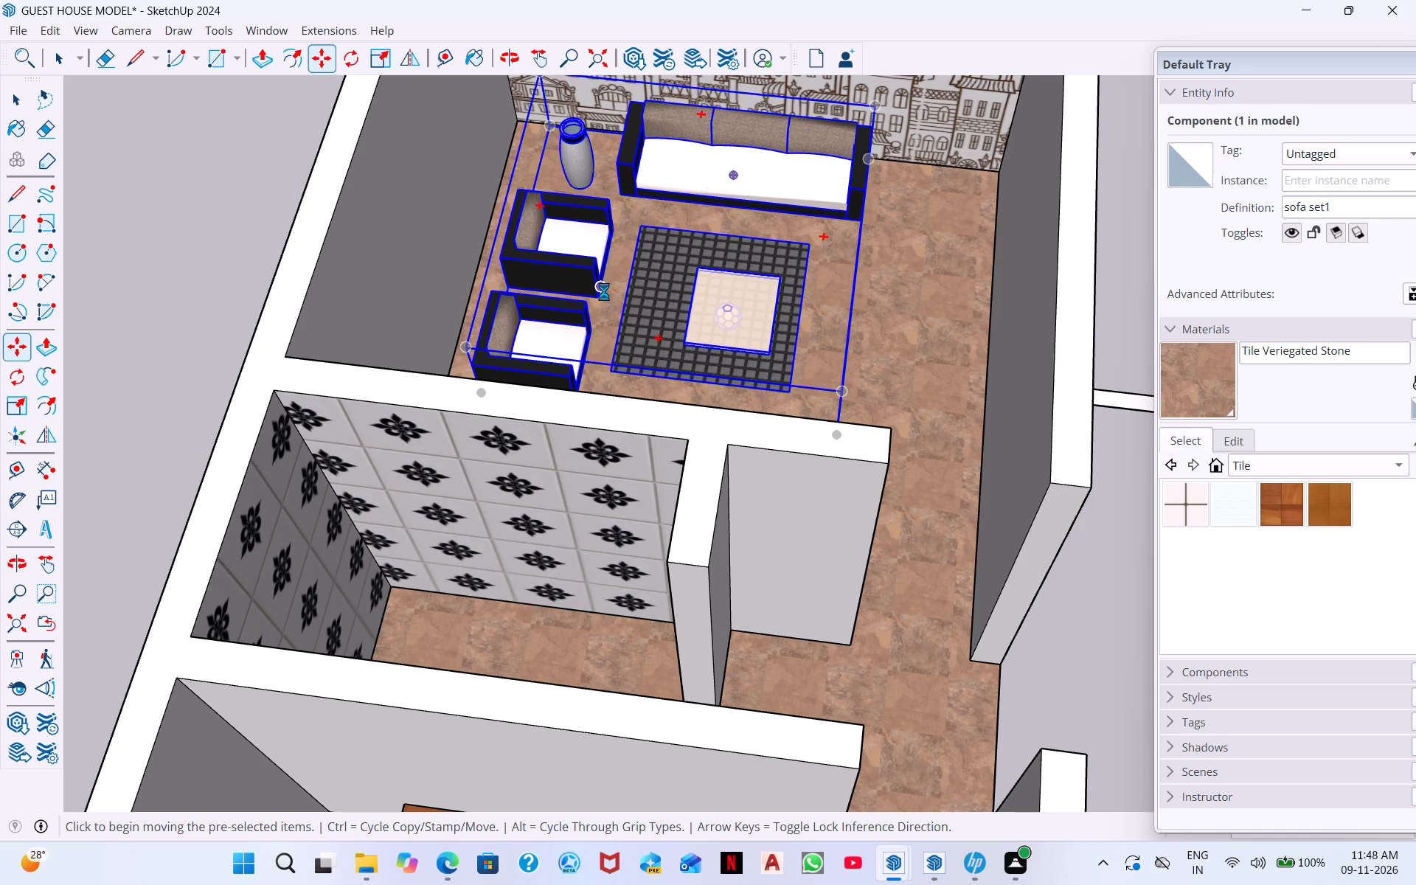
{"action": "middle_click_drag", "start_coordinate": [717, 316], "coordinate": [715, 376]}
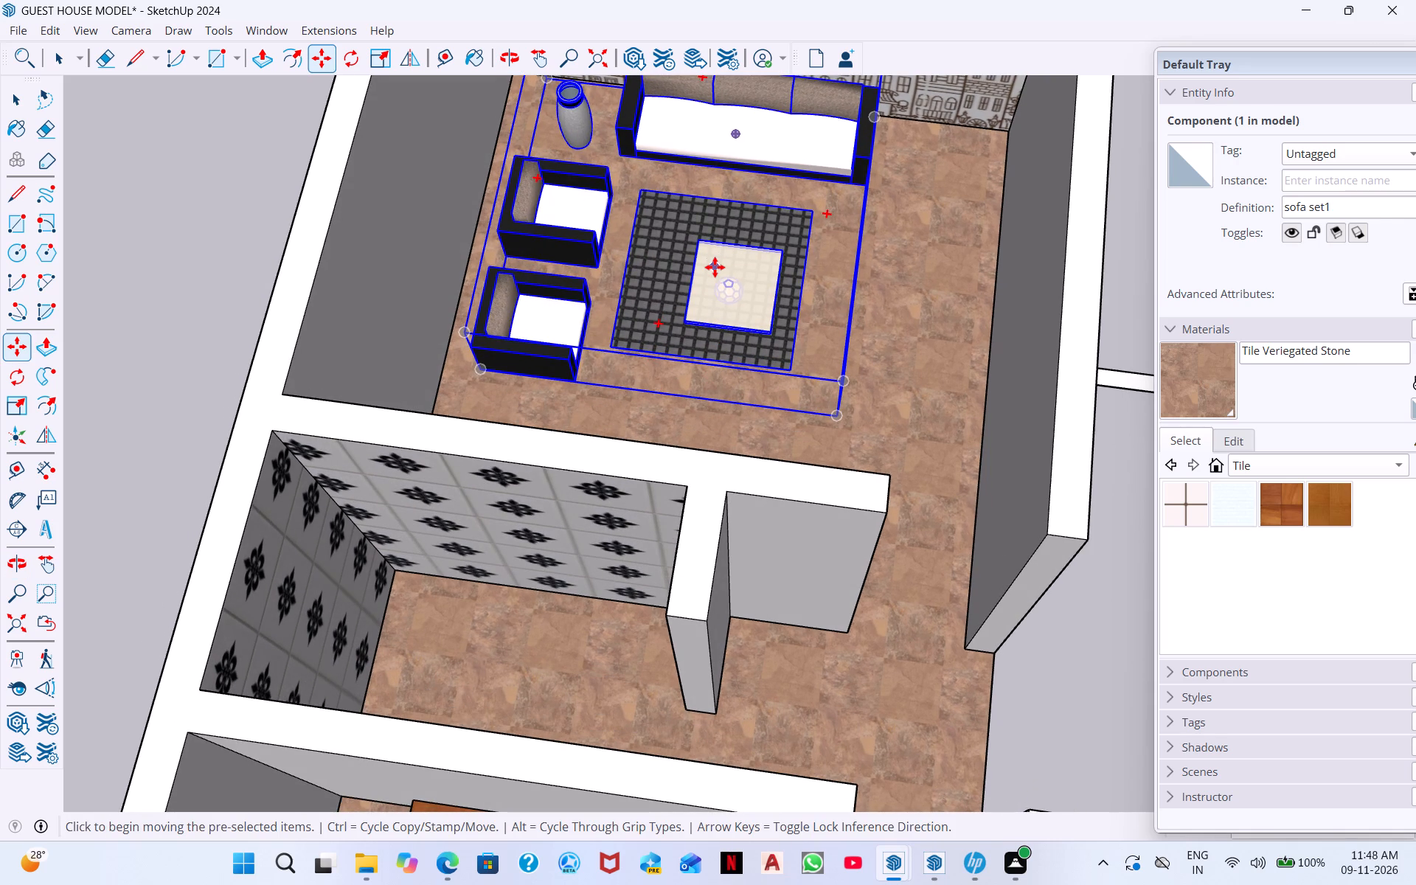
{"action": "scroll", "coordinate": [726, 242], "scroll_direction": "down", "scroll_amount": 1}
{"action": "middle_click_drag", "start_coordinate": [726, 245], "coordinate": [721, 337]}
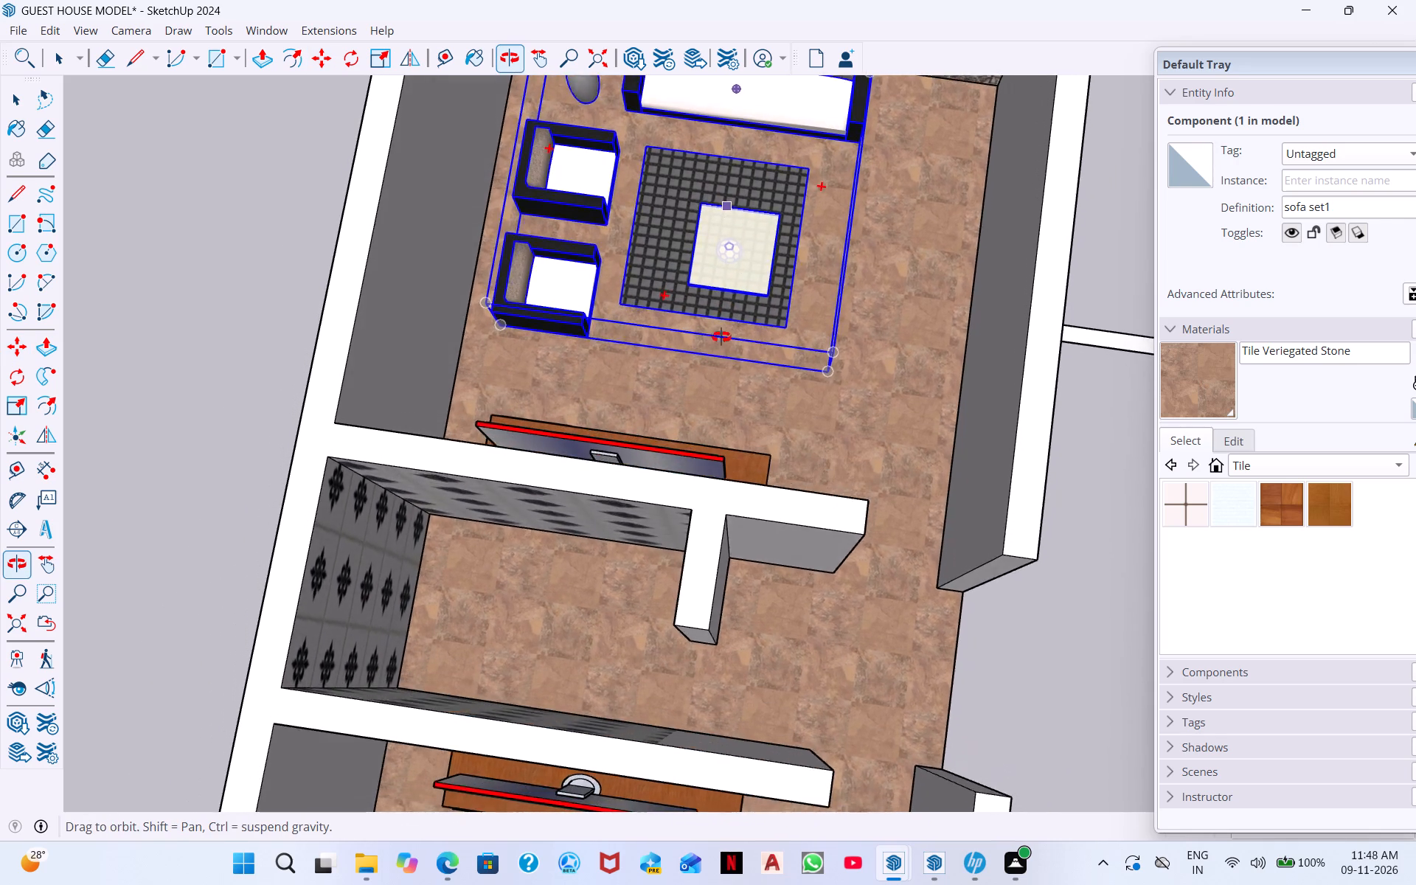
{"action": "middle_click_drag", "start_coordinate": [721, 337], "coordinate": [722, 389]}
{"action": "middle_click_drag", "start_coordinate": [740, 369], "coordinate": [791, 216]}
{"action": "middle_click_drag", "start_coordinate": [1020, 304], "coordinate": [664, 145]}
{"action": "middle_click_drag", "start_coordinate": [879, 383], "coordinate": [766, 155]}
{"action": "middle_click_drag", "start_coordinate": [795, 395], "coordinate": [753, 195]}
{"action": "scroll", "coordinate": [752, 190], "scroll_direction": "down", "scroll_amount": 5}
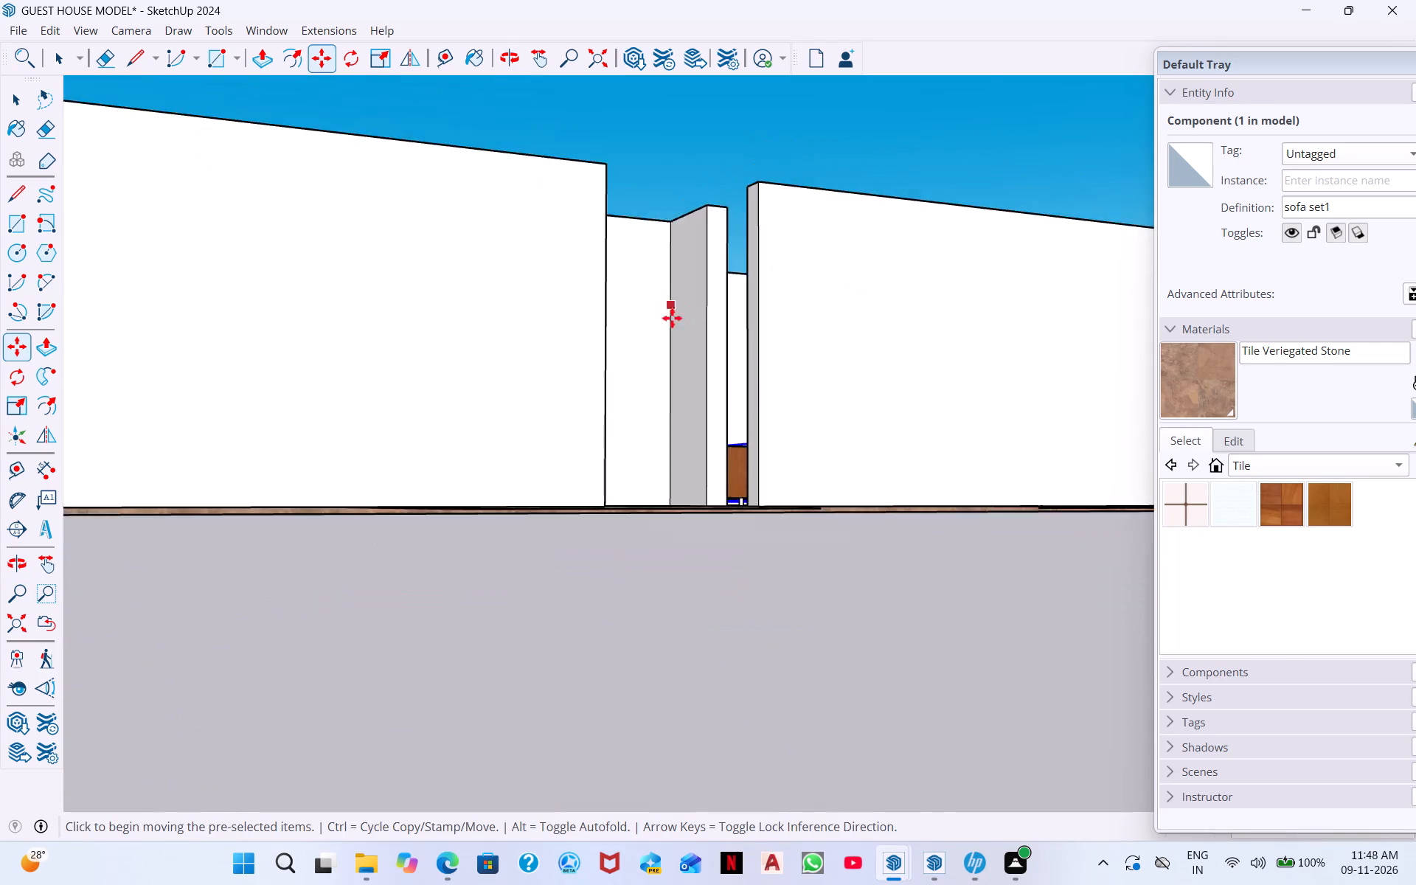
{"action": "scroll", "coordinate": [672, 318], "scroll_direction": "down", "scroll_amount": 3}
{"action": "middle_click_drag", "start_coordinate": [747, 358], "coordinate": [726, 530]}
{"action": "scroll", "coordinate": [726, 530], "scroll_direction": "down", "scroll_amount": 1}
{"action": "middle_click_drag", "start_coordinate": [551, 391], "coordinate": [538, 510]}
{"action": "middle_click_drag", "start_coordinate": [648, 428], "coordinate": [417, 491]}
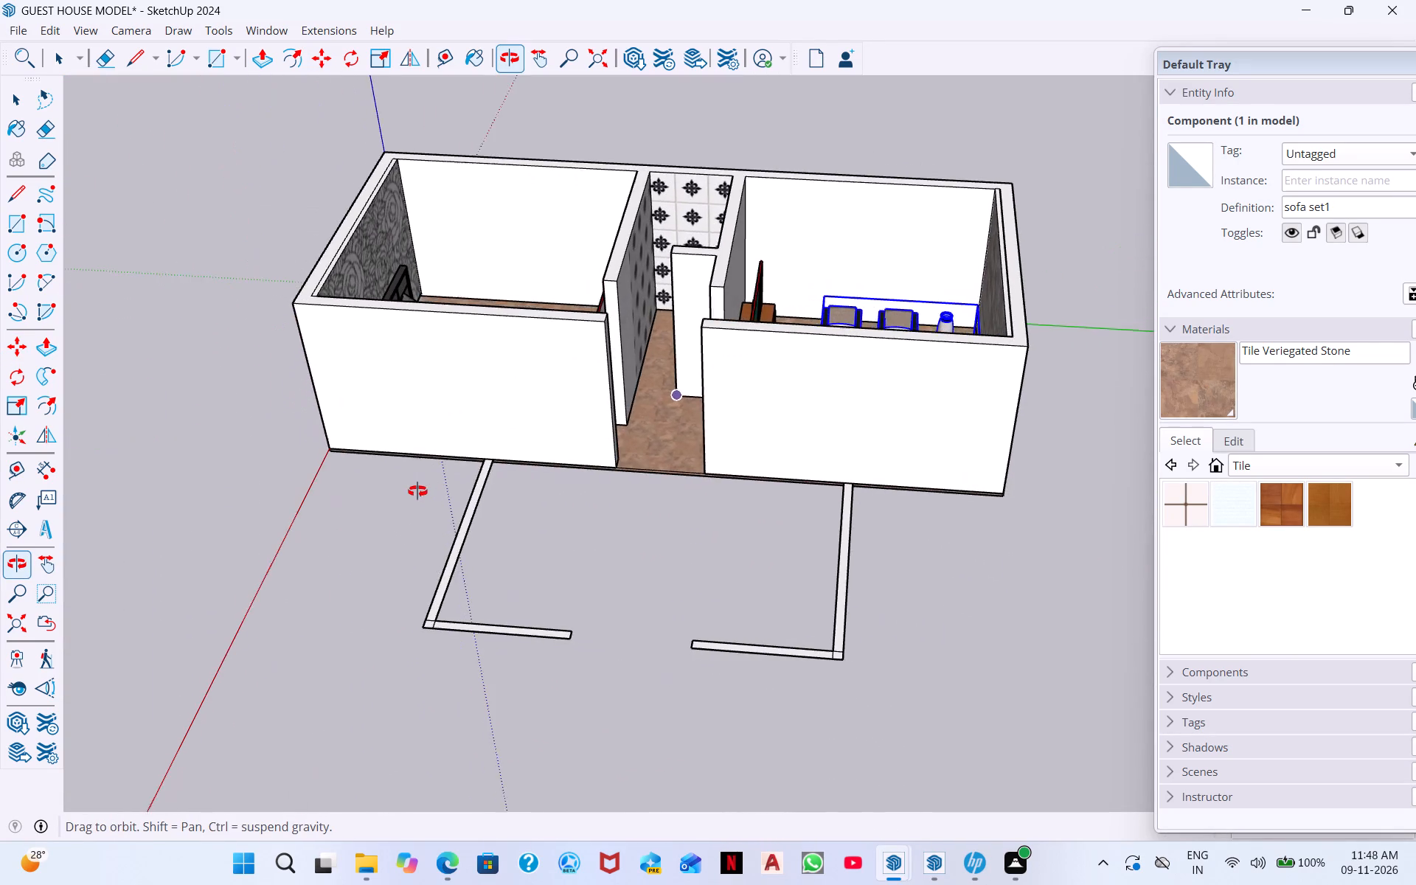
{"action": "middle_click_drag", "start_coordinate": [417, 491], "coordinate": [453, 544]}
{"action": "middle_click_drag", "start_coordinate": [594, 376], "coordinate": [583, 266]}
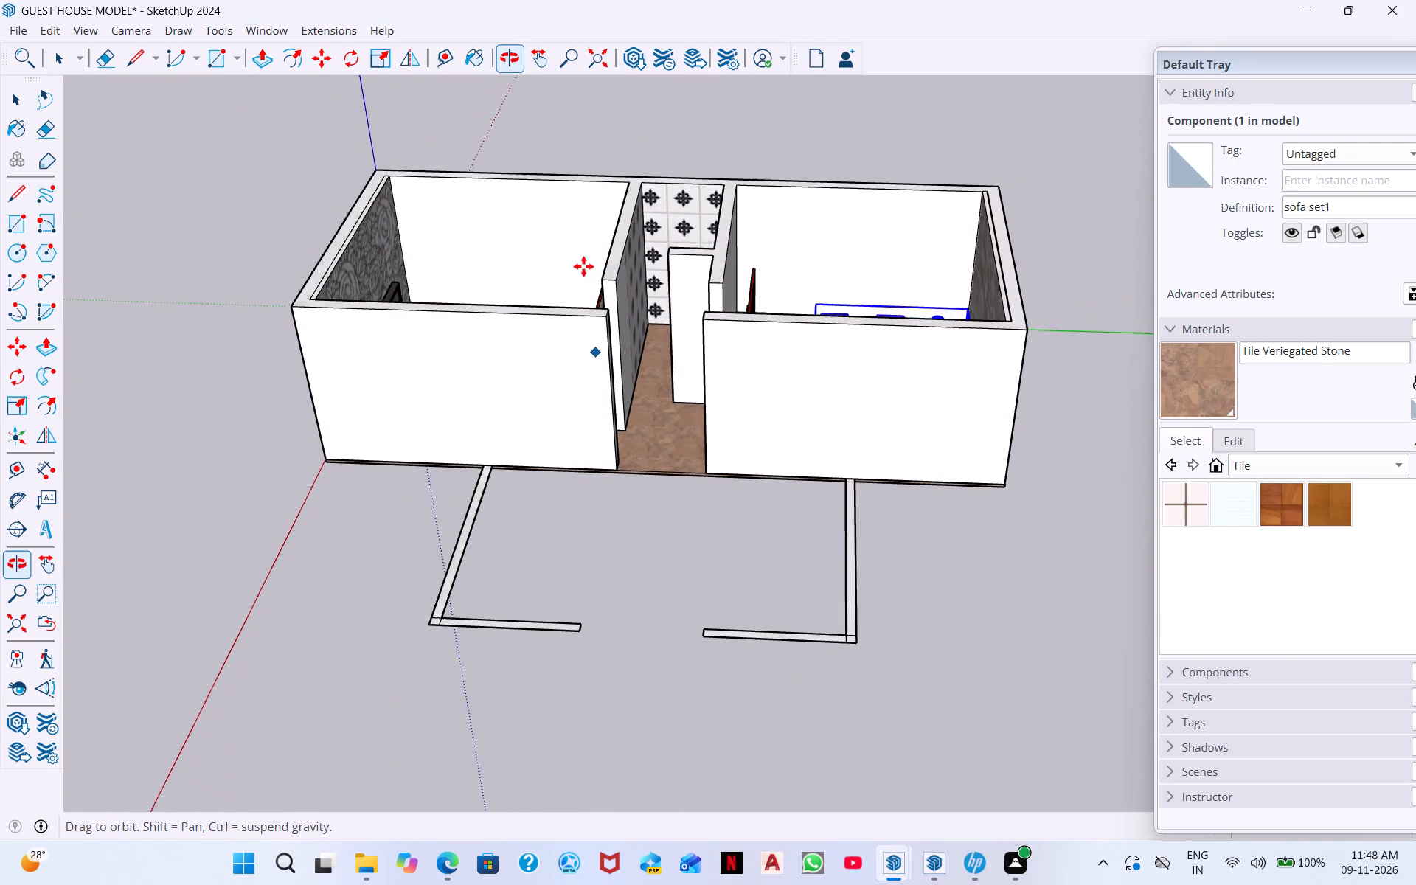
{"action": "middle_click_drag", "start_coordinate": [583, 266], "coordinate": [583, 270]}
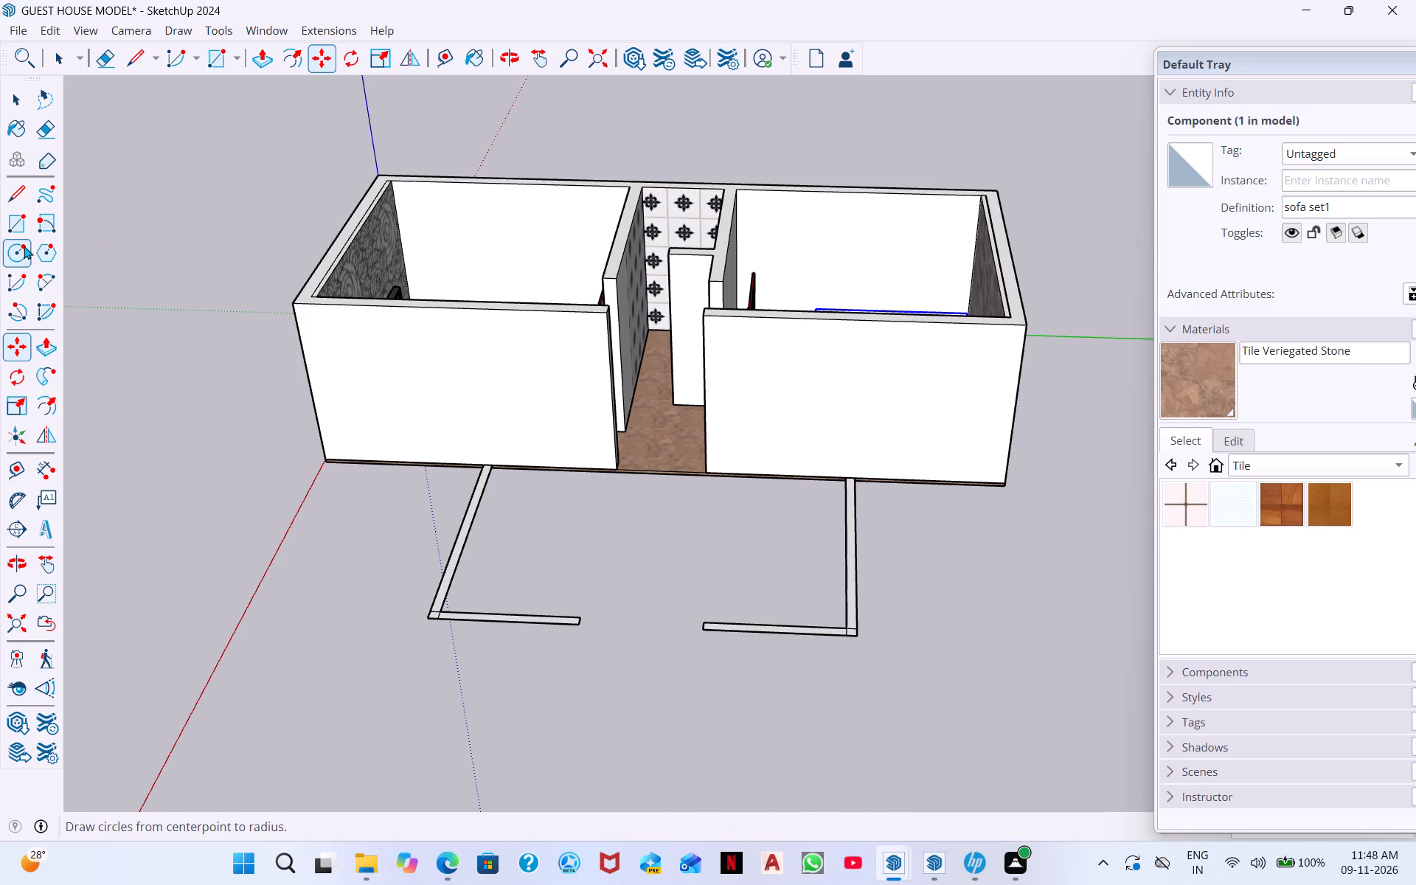
Draw a 2' vertical line up from the bottom outer corner of the entrance-side wall, on the room without the sofa set.
{"action": "left_click", "coordinate": [18, 190]}
{"action": "middle_click_drag", "start_coordinate": [381, 462], "coordinate": [407, 420]}
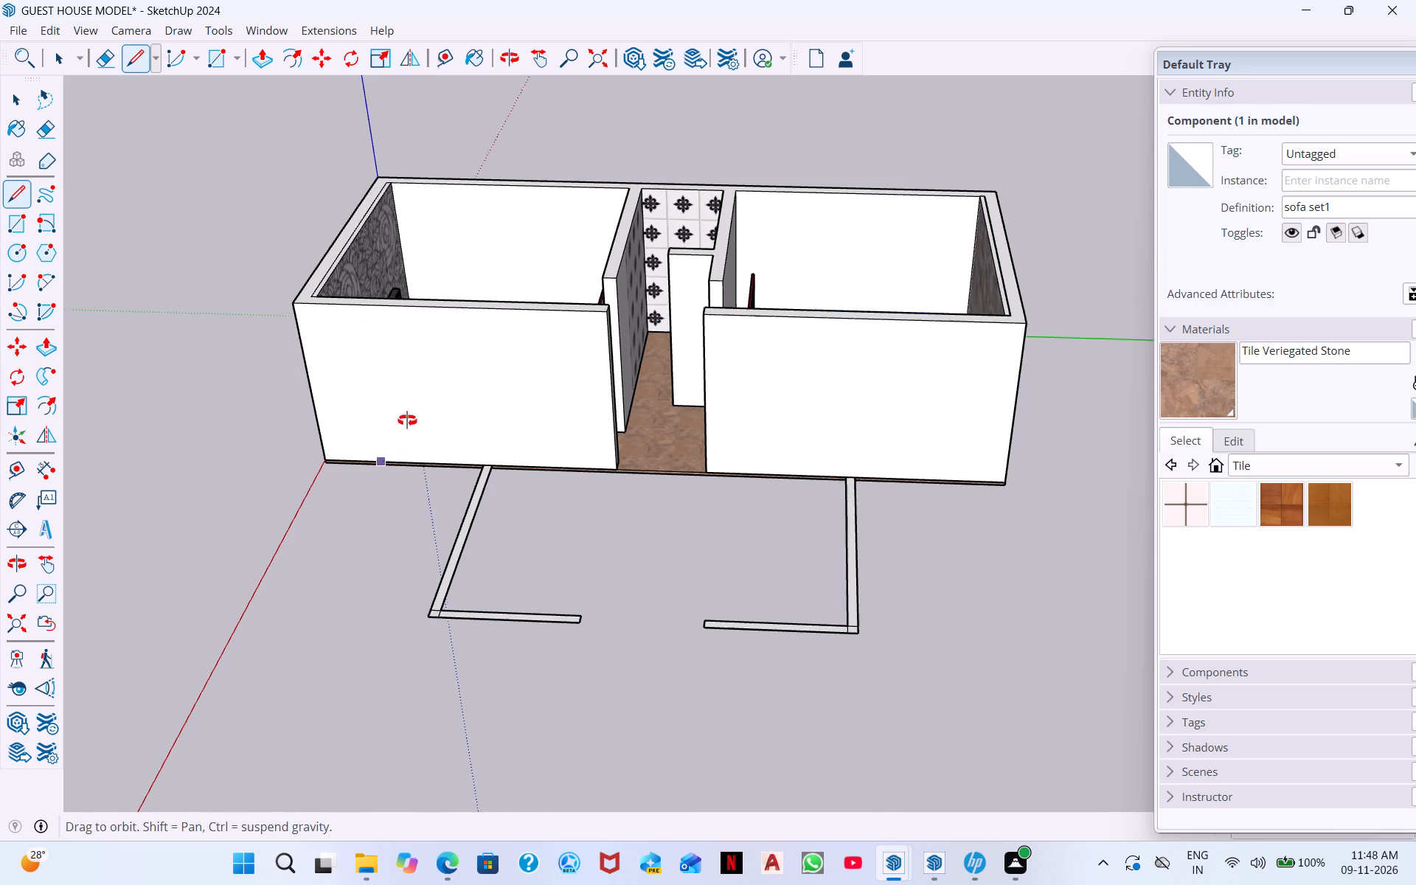
{"action": "middle_click_drag", "start_coordinate": [407, 420], "coordinate": [434, 322]}
{"action": "scroll", "coordinate": [411, 349], "scroll_direction": "up", "scroll_amount": 1}
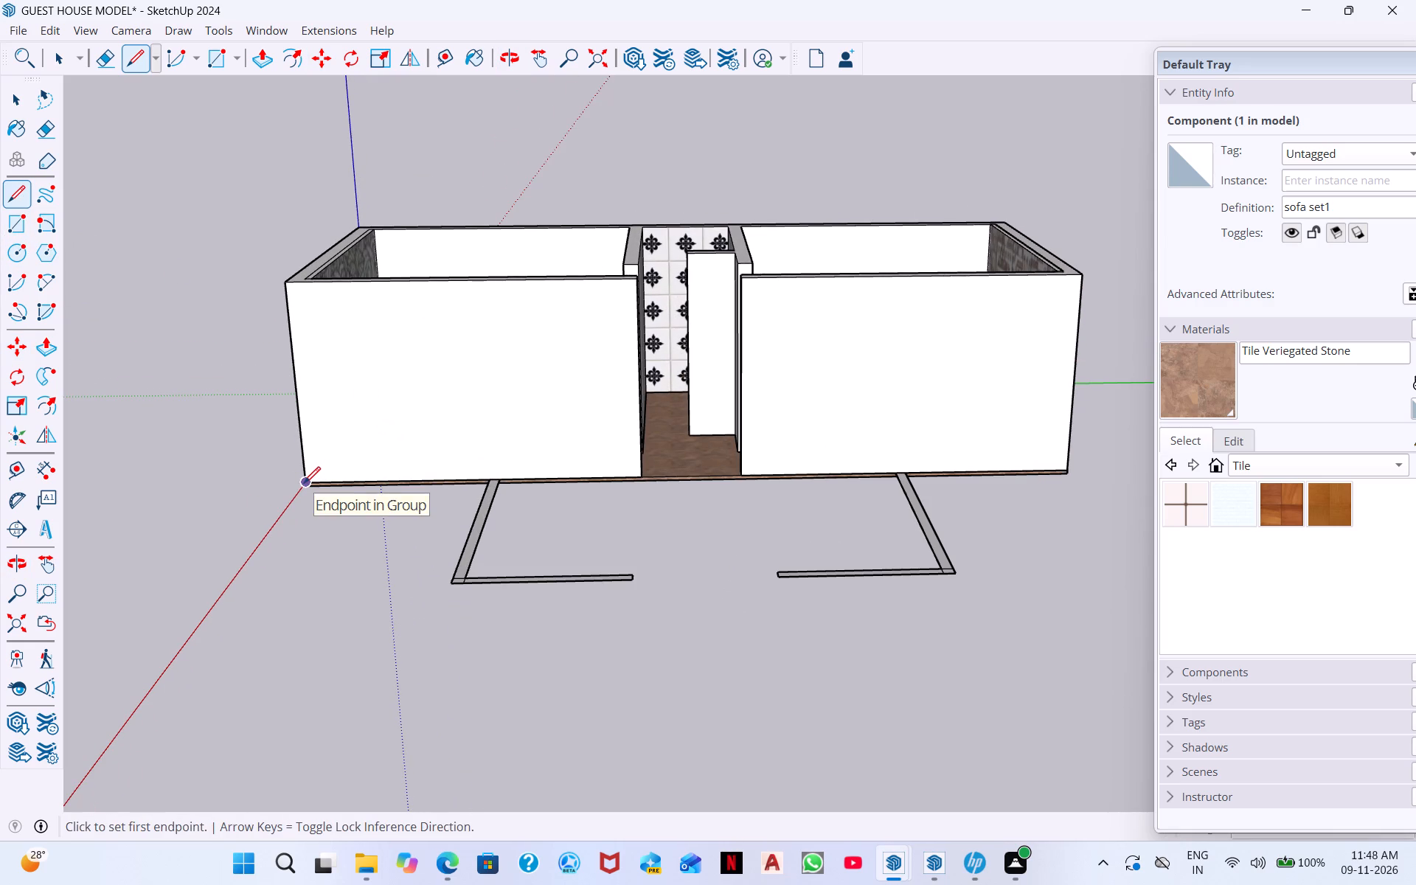
{"action": "left_click", "coordinate": [304, 483]}
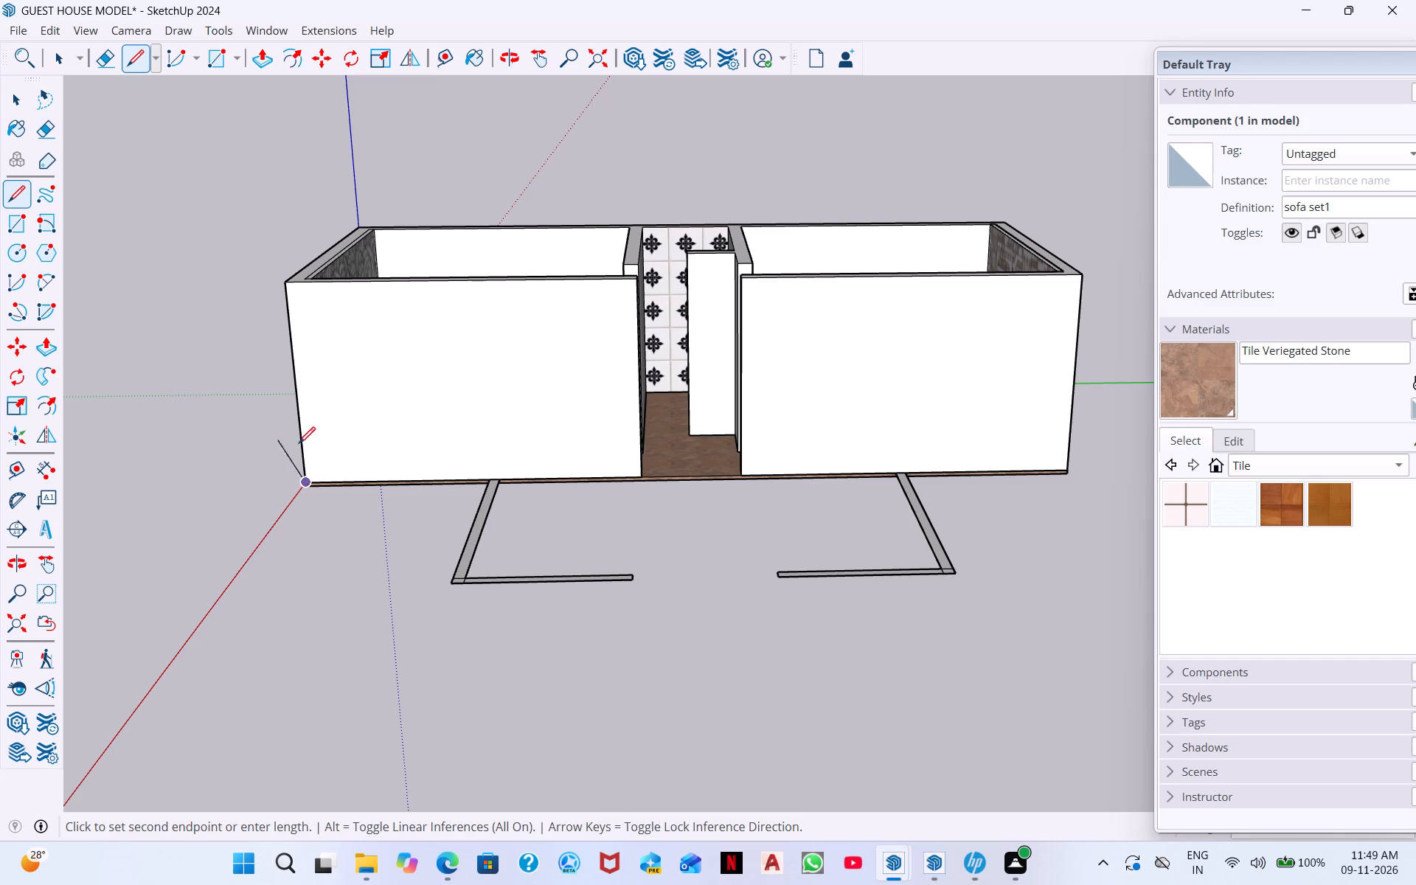
{"action": "key", "text": "3"}
{"action": "key", "text": "BackSpace"}
{"action": "type", "text": "2'"}
{"action": "key", "text": "Return"}
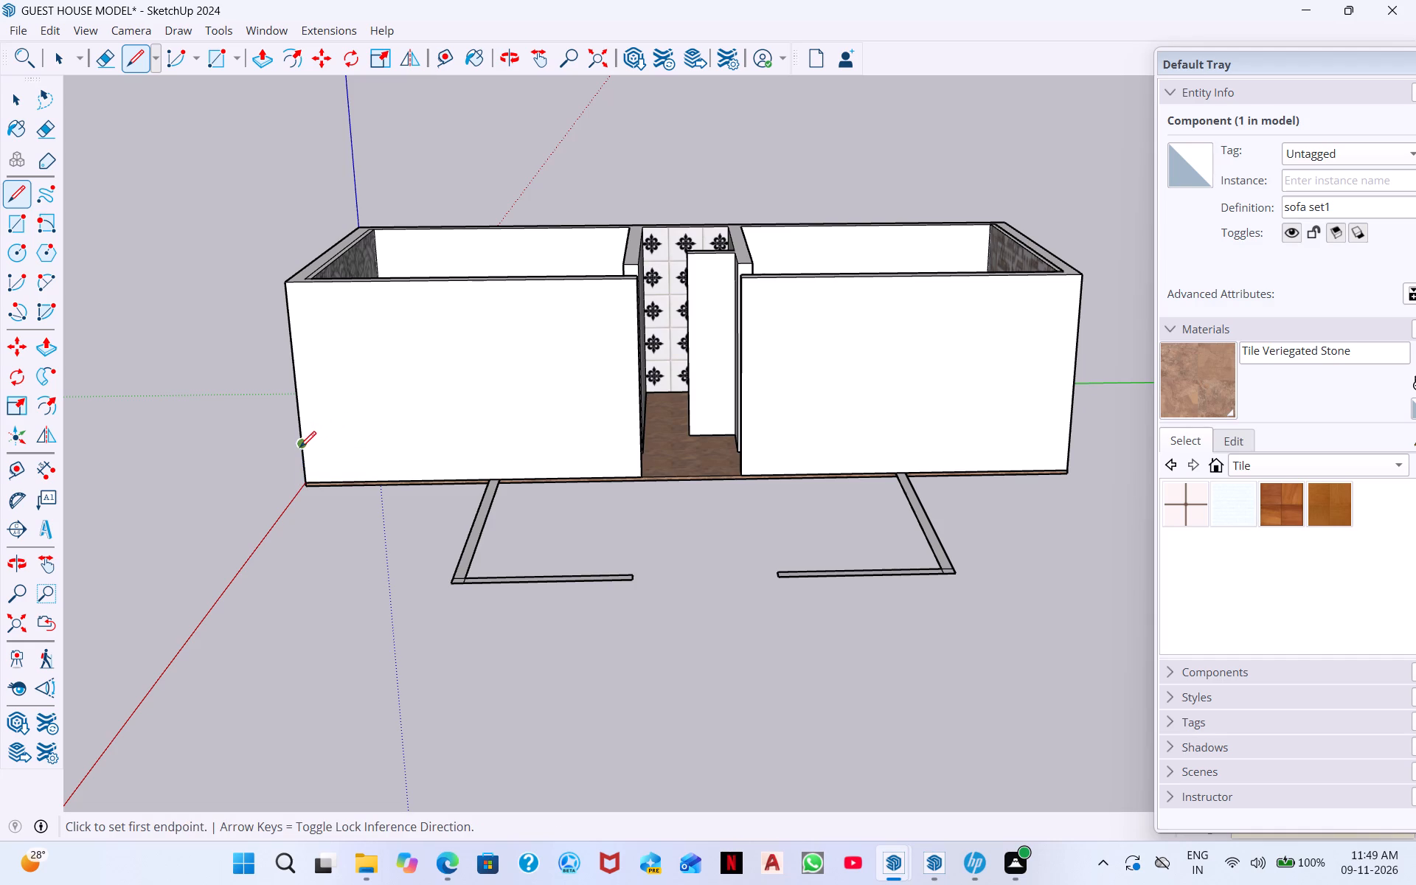
From the 2' height, draw 2' and 5' horizontal segments across the wall face, and drop a vertical line to the wall's base.
{"action": "left_click", "coordinate": [305, 442]}
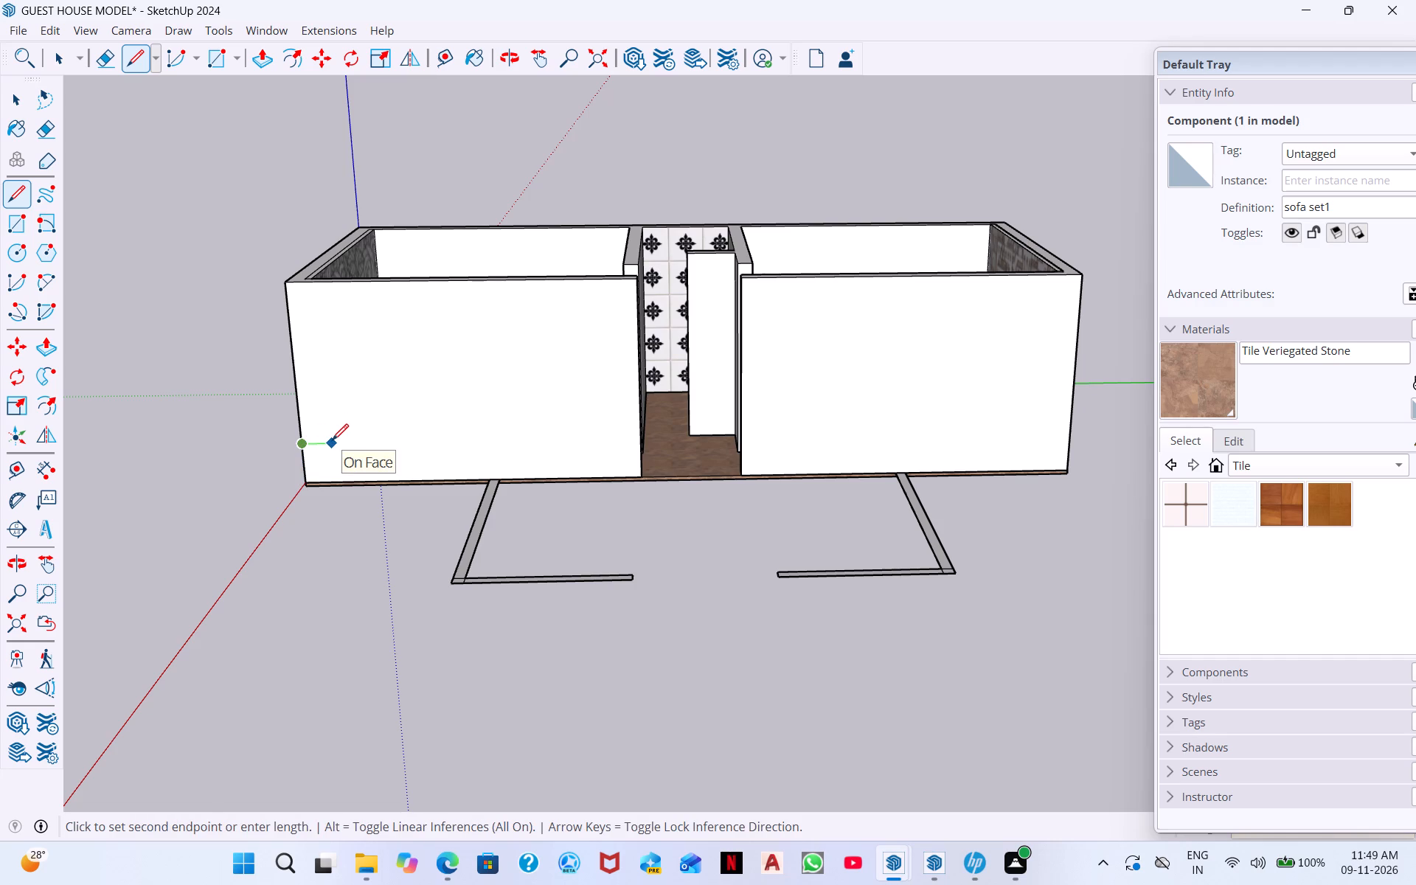
{"action": "type", "text": "2'"}
{"action": "key", "text": "Return"}
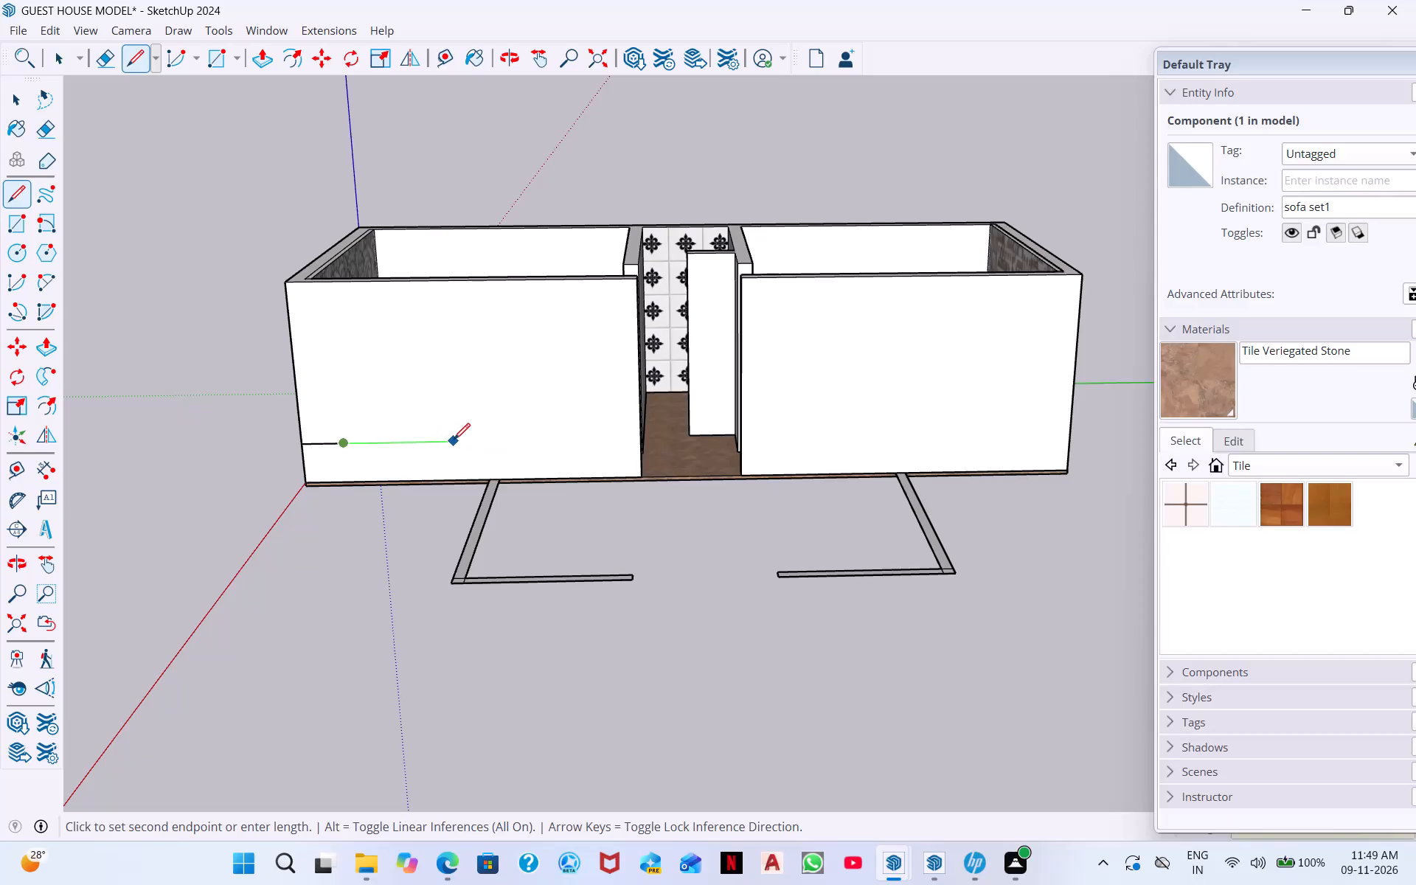
{"action": "type", "text": "5'"}
{"action": "key", "text": "Return"}
{"action": "scroll", "coordinate": [448, 476], "scroll_direction": "up", "scroll_amount": 12}
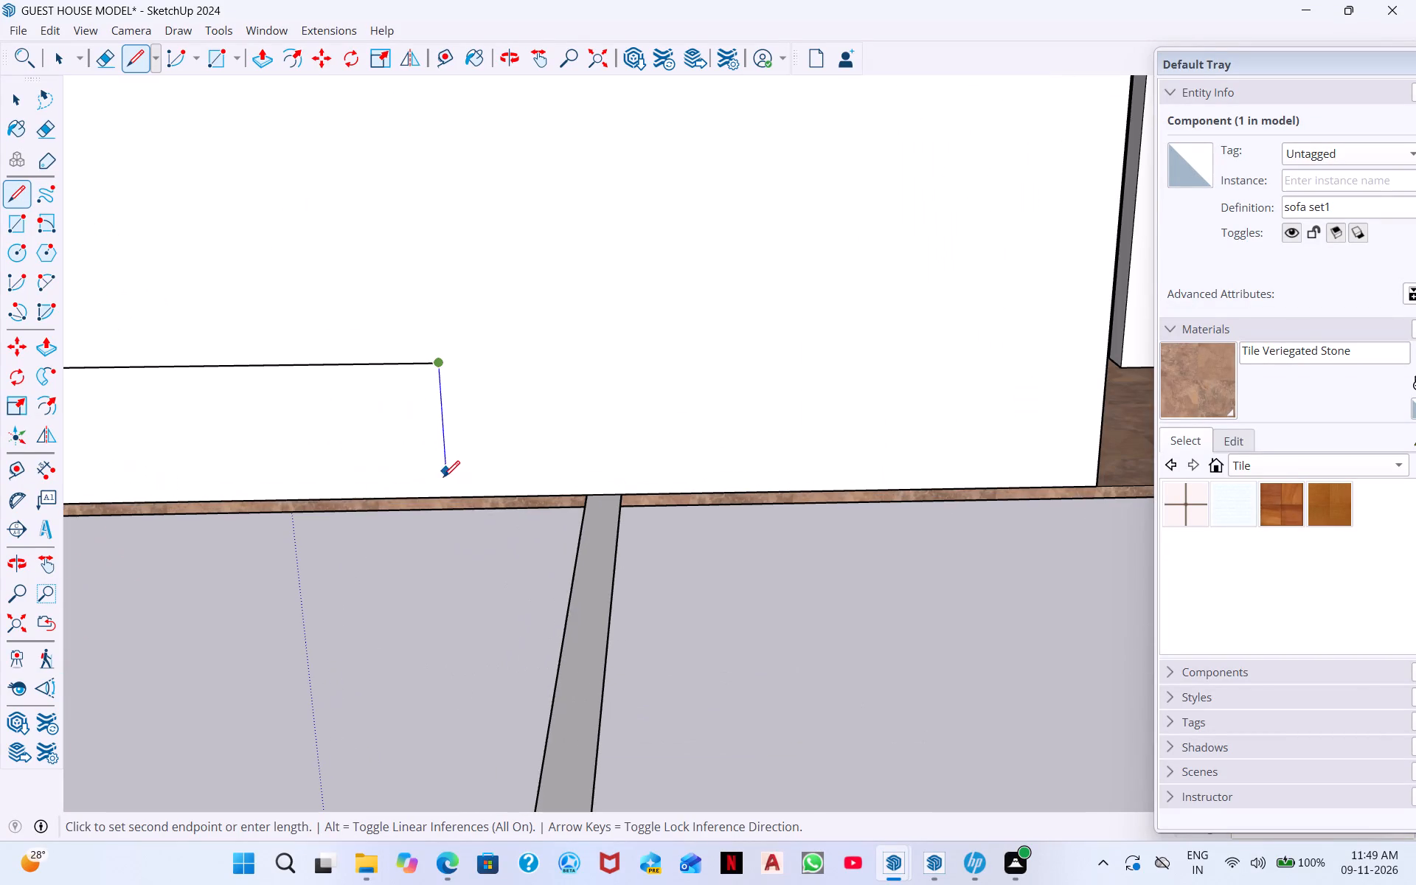
{"action": "left_click", "coordinate": [445, 499]}
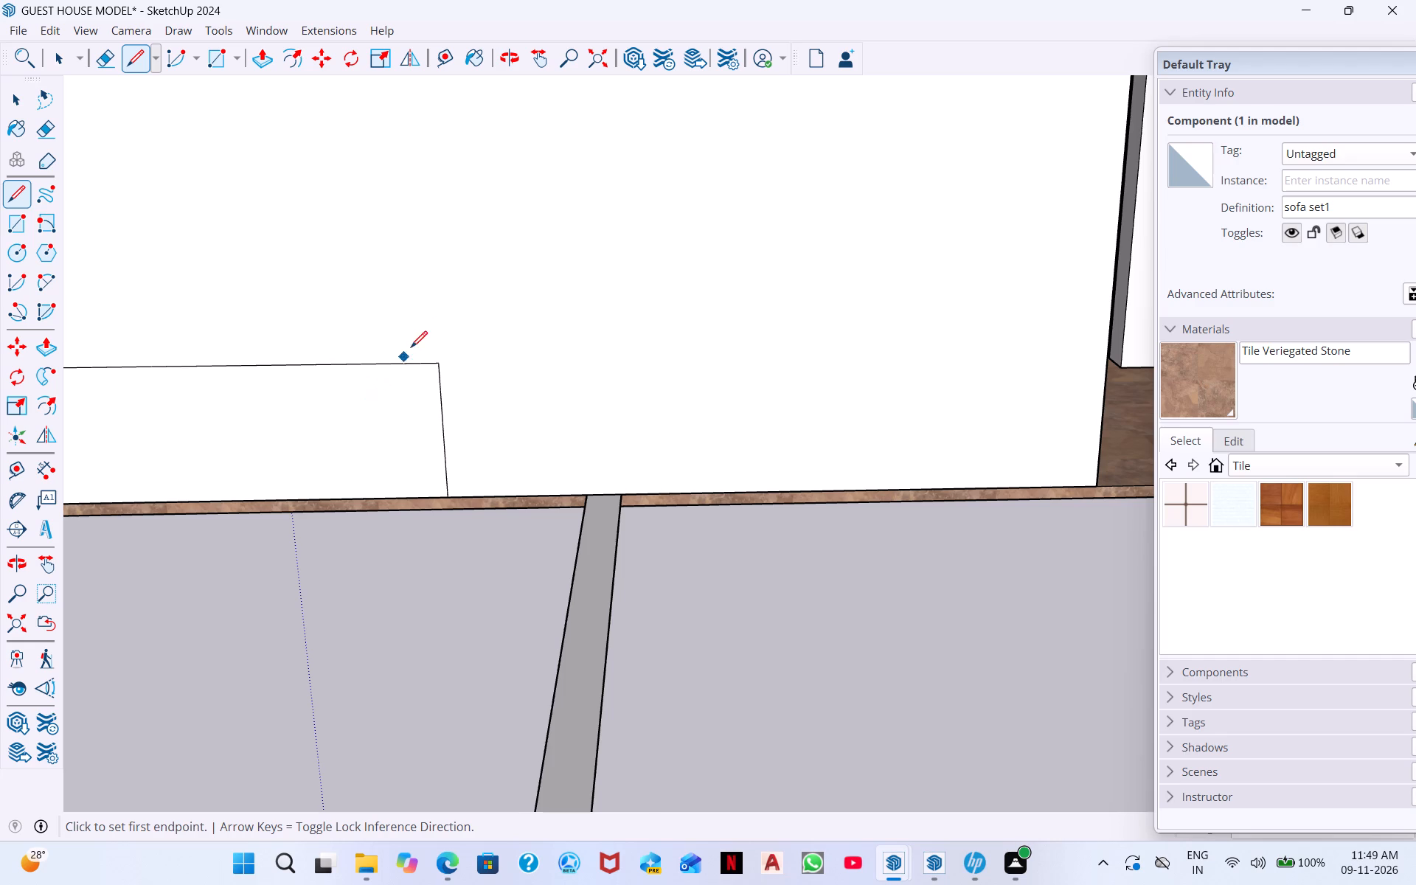
Draw a 5.5' vertical line upward from the far end of the 7' horizontal line on the wall face.
{"action": "scroll", "coordinate": [453, 305], "scroll_direction": "up", "scroll_amount": 6}
{"action": "left_click", "coordinate": [418, 420]}
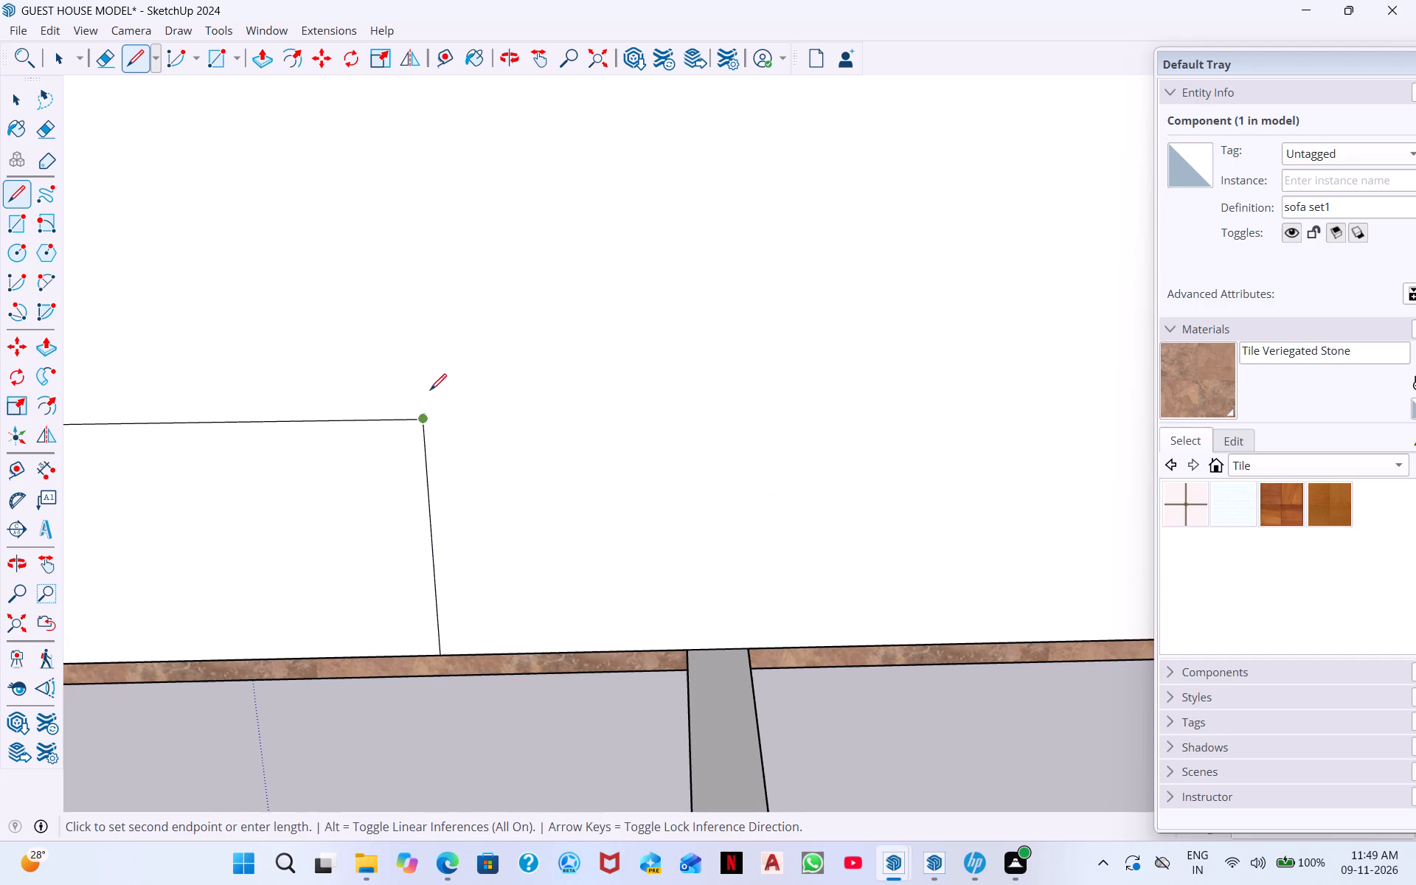
{"action": "scroll", "coordinate": [416, 211], "scroll_direction": "down", "scroll_amount": 10}
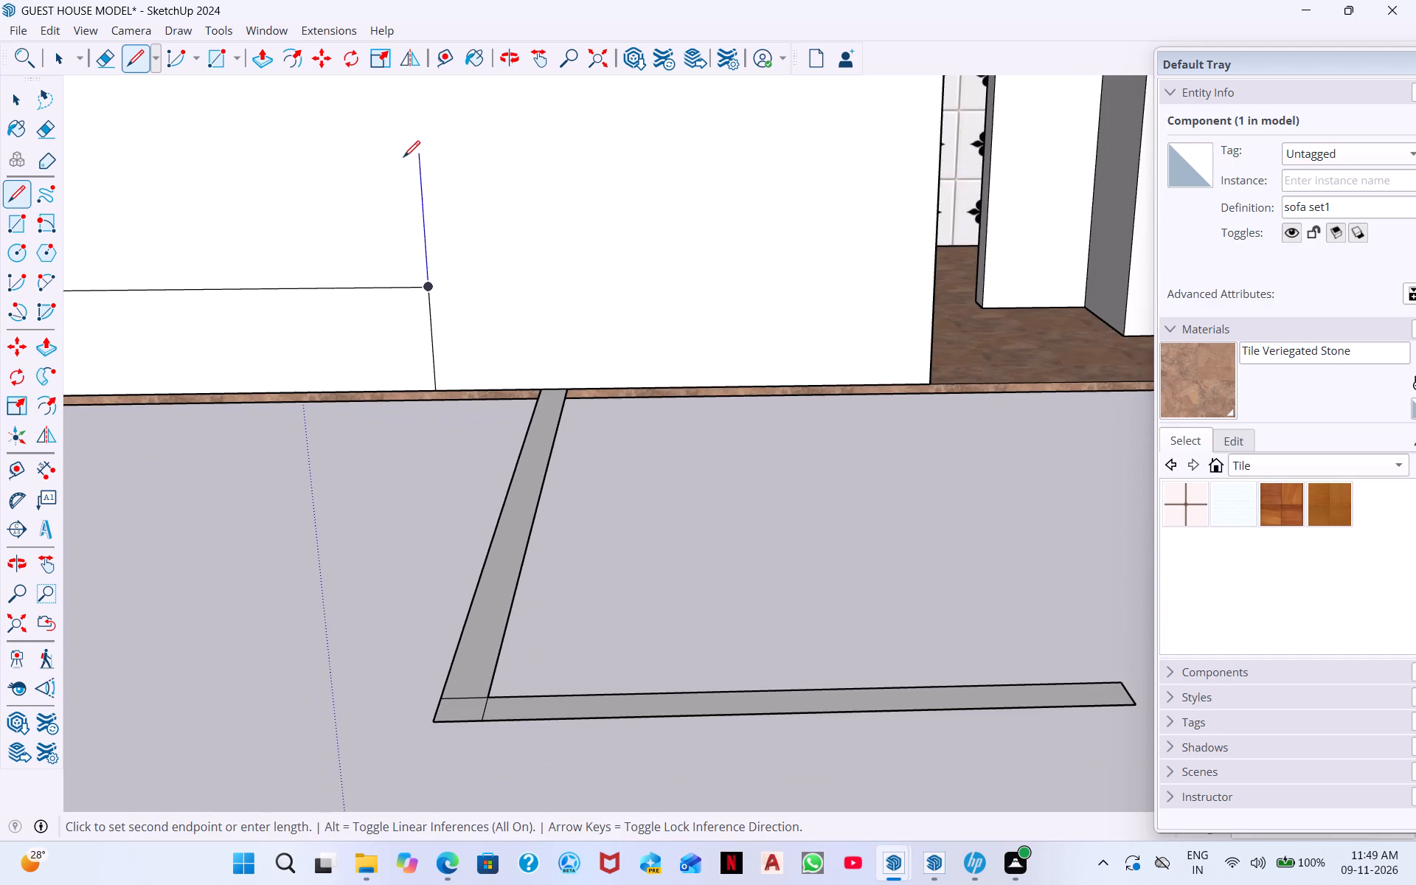
{"action": "middle_click_drag", "start_coordinate": [429, 109], "coordinate": [438, 80]}
{"action": "scroll", "coordinate": [440, 98], "scroll_direction": "up", "scroll_amount": 3}
{"action": "scroll", "coordinate": [440, 98], "scroll_direction": "down", "scroll_amount": 9}
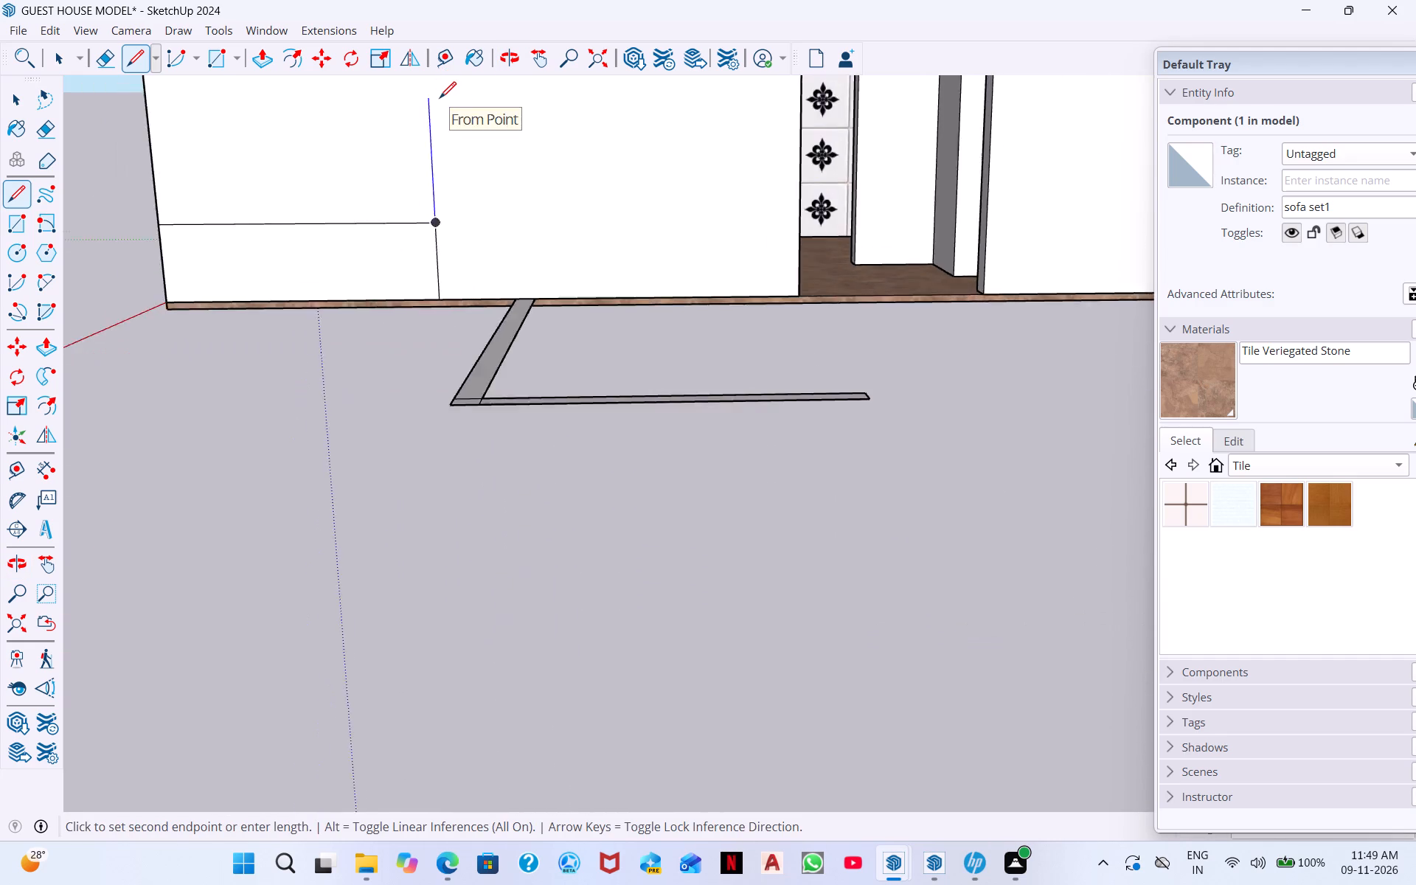
{"action": "scroll", "coordinate": [440, 98], "scroll_direction": "down", "scroll_amount": 3}
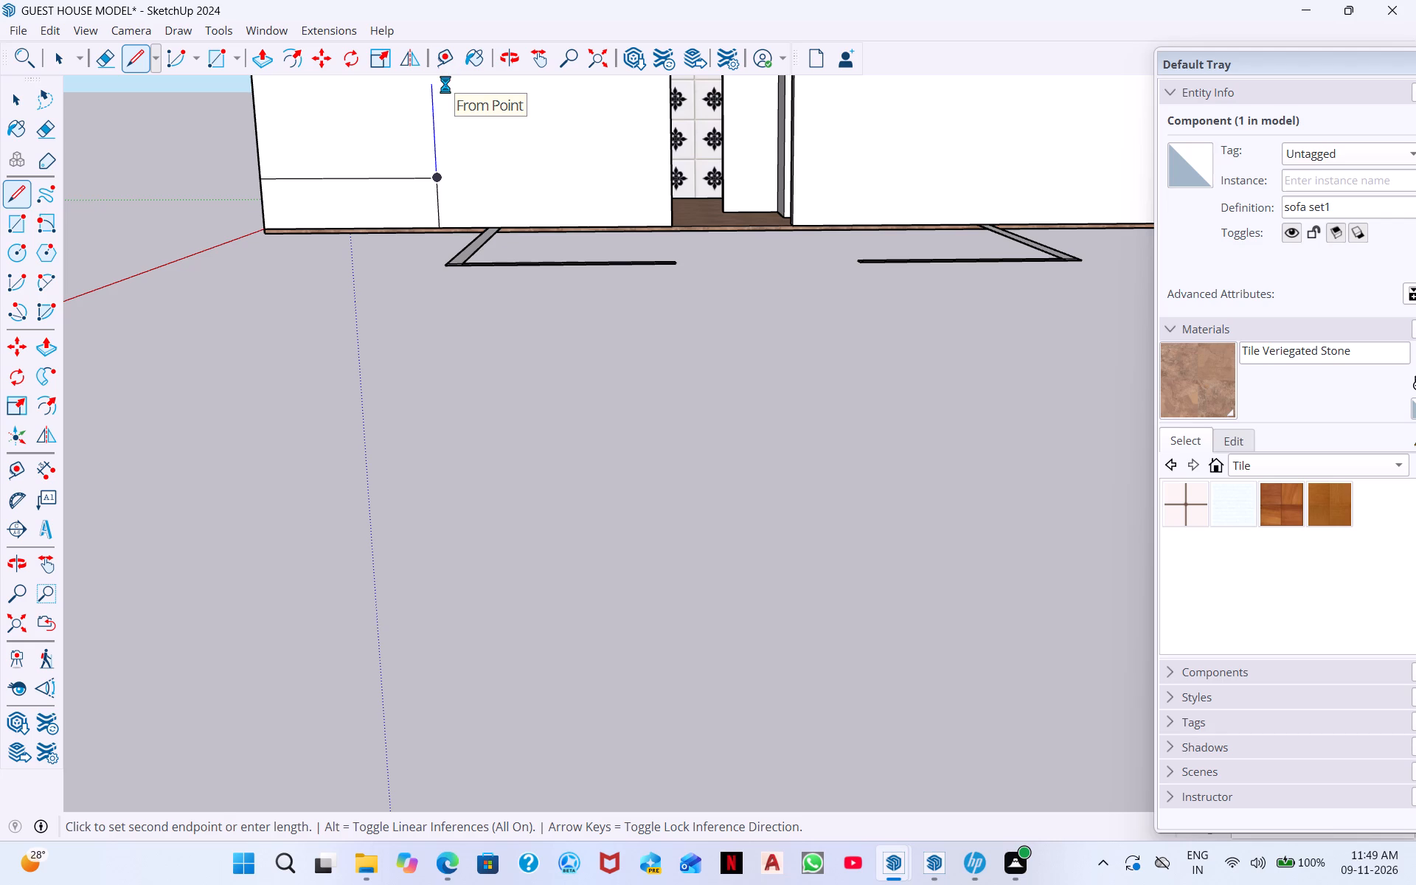
{"action": "key", "text": "5"}
{"action": "type", "text": ".5'"}
{"action": "key", "text": "Return"}
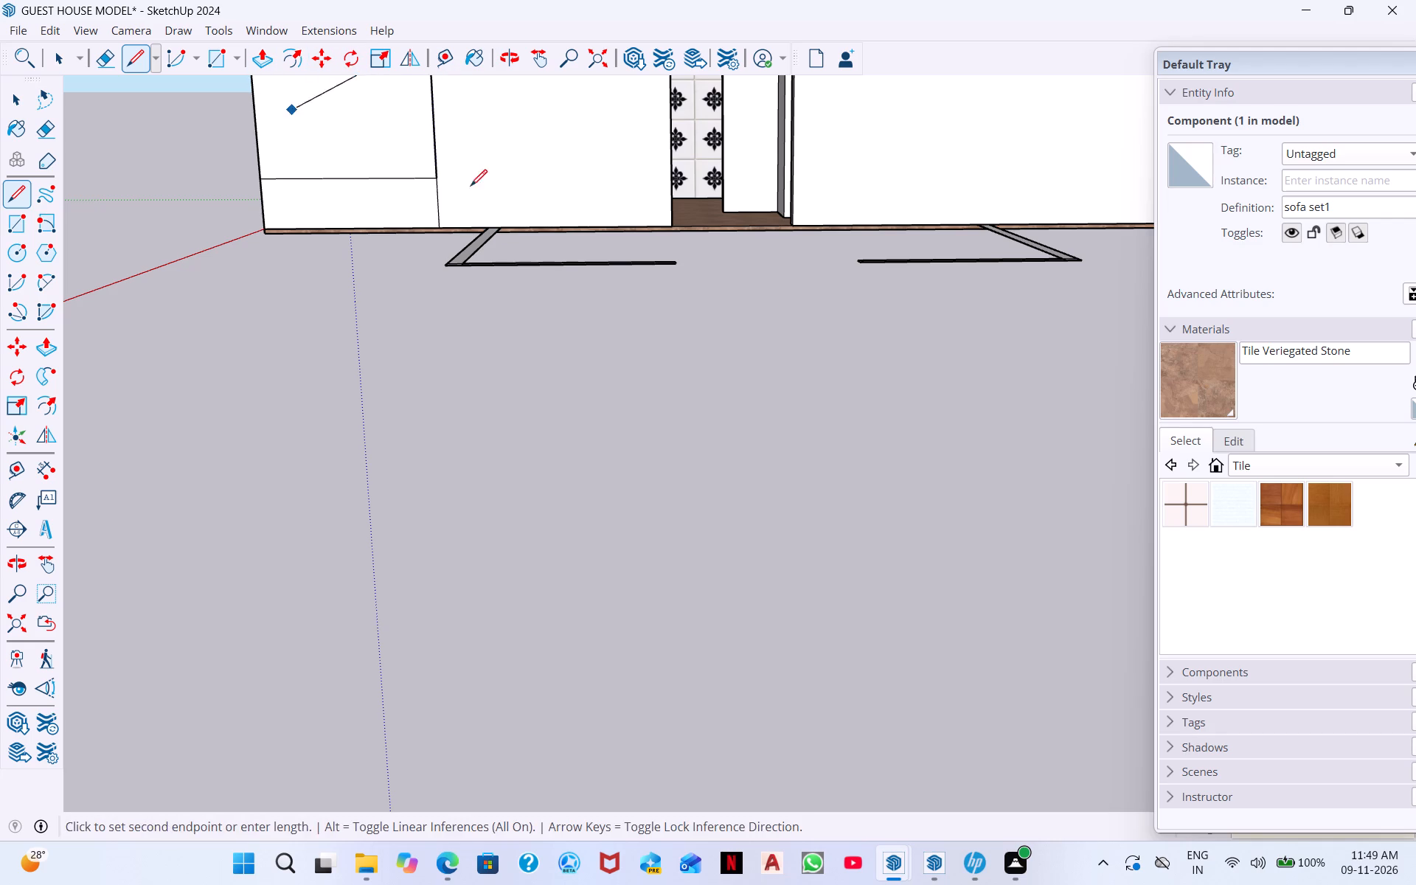
Draw a diagonal from the vertical line's top to the horizontal line near the wall corner, plus a horizontal line level with that top.
{"action": "left_click", "coordinate": [600, 55]}
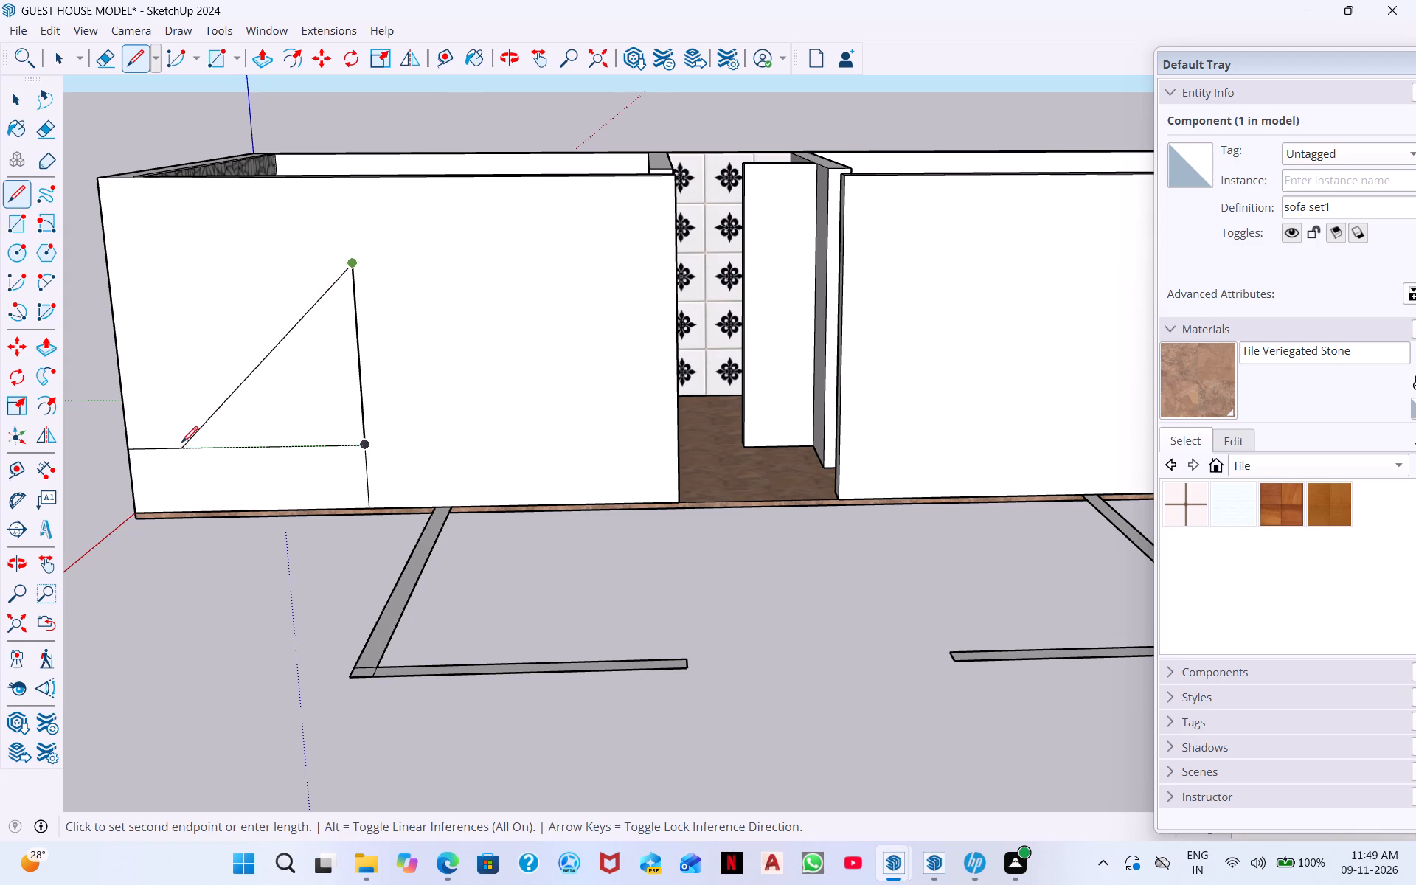
{"action": "left_click", "coordinate": [159, 447]}
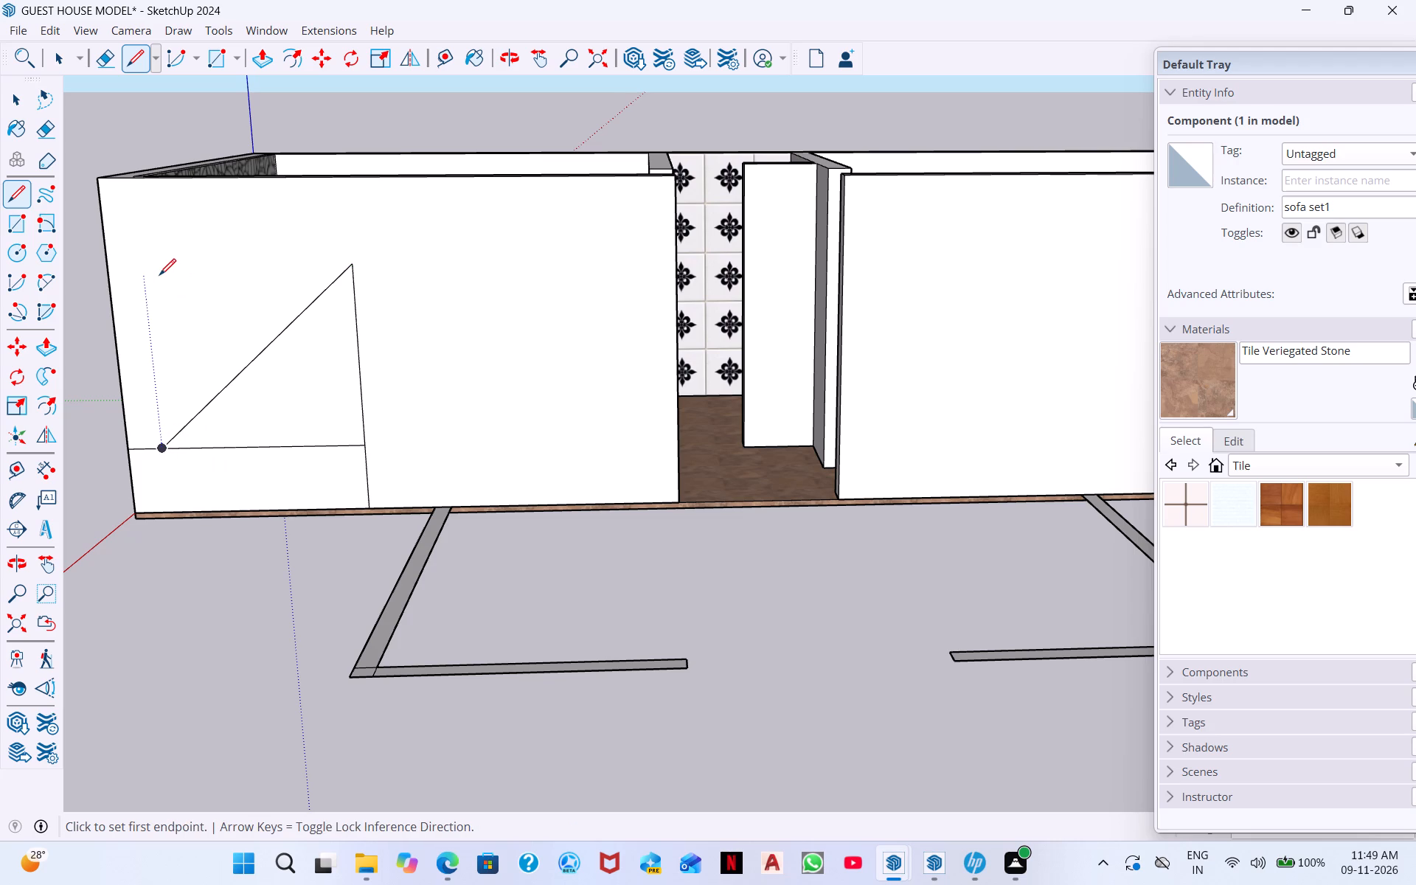
{"action": "left_click", "coordinate": [144, 264]}
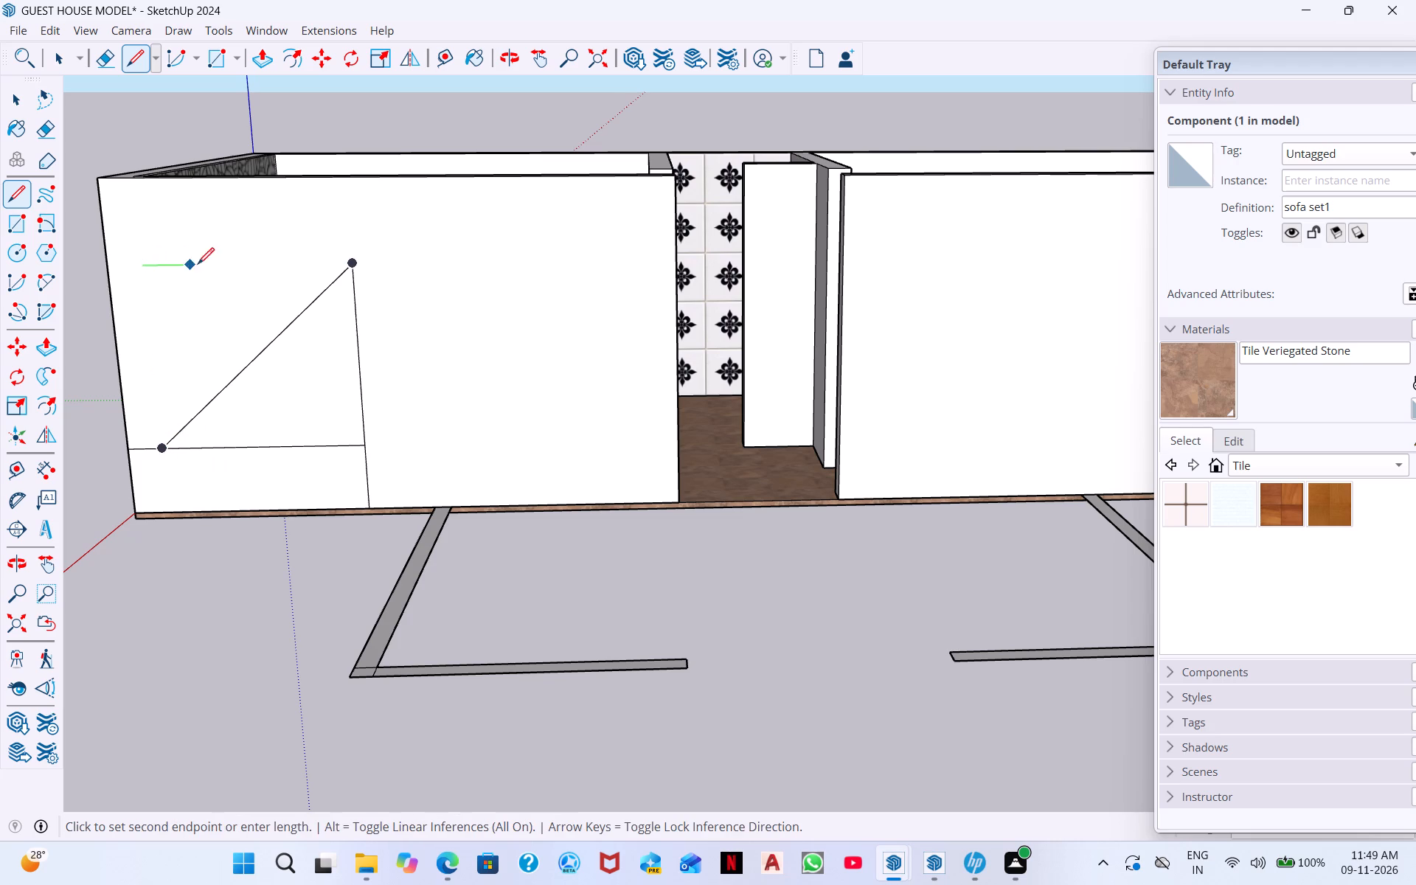
{"action": "left_click", "coordinate": [351, 265]}
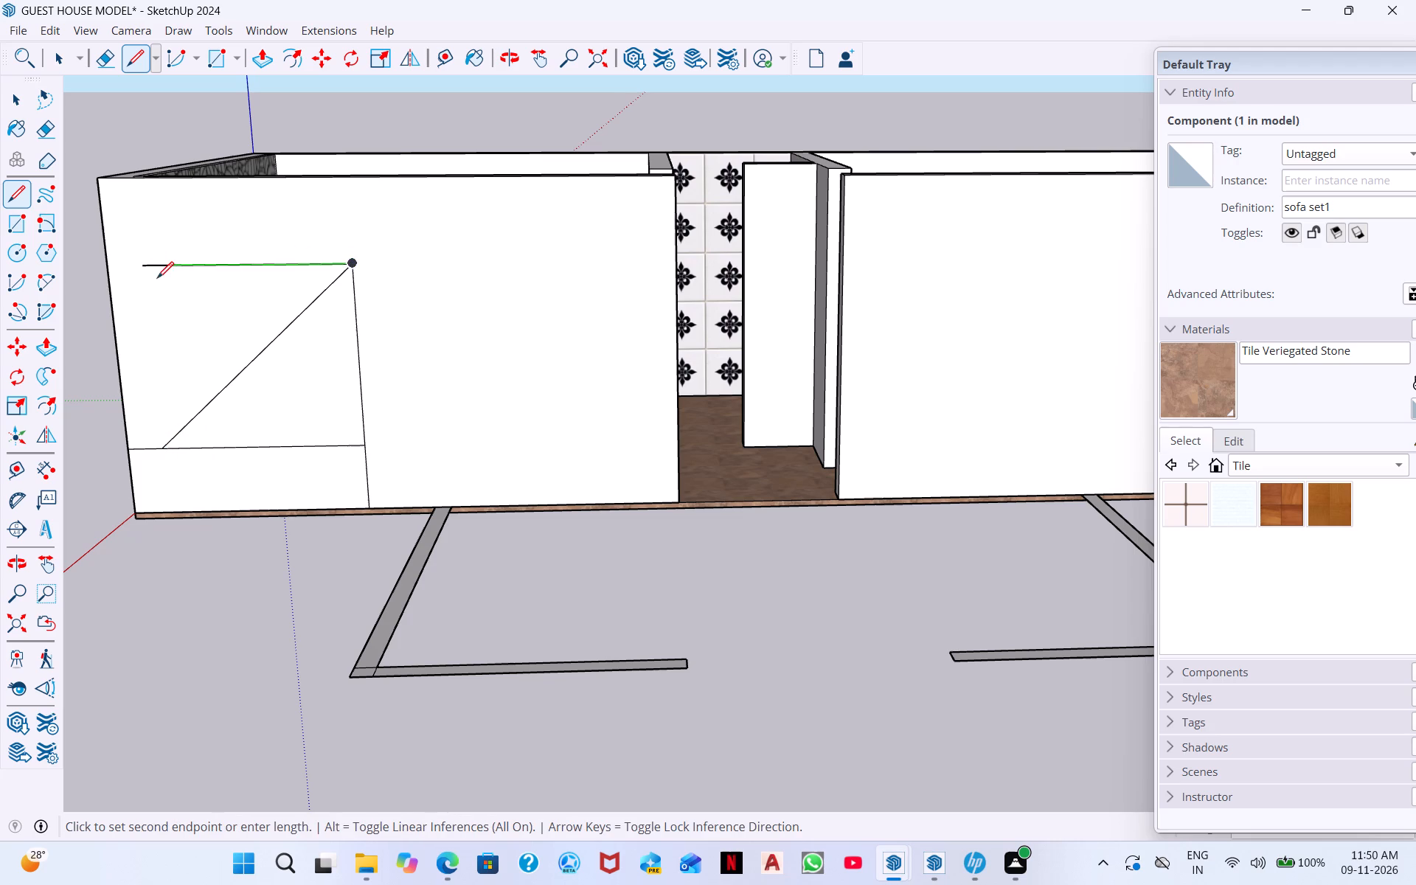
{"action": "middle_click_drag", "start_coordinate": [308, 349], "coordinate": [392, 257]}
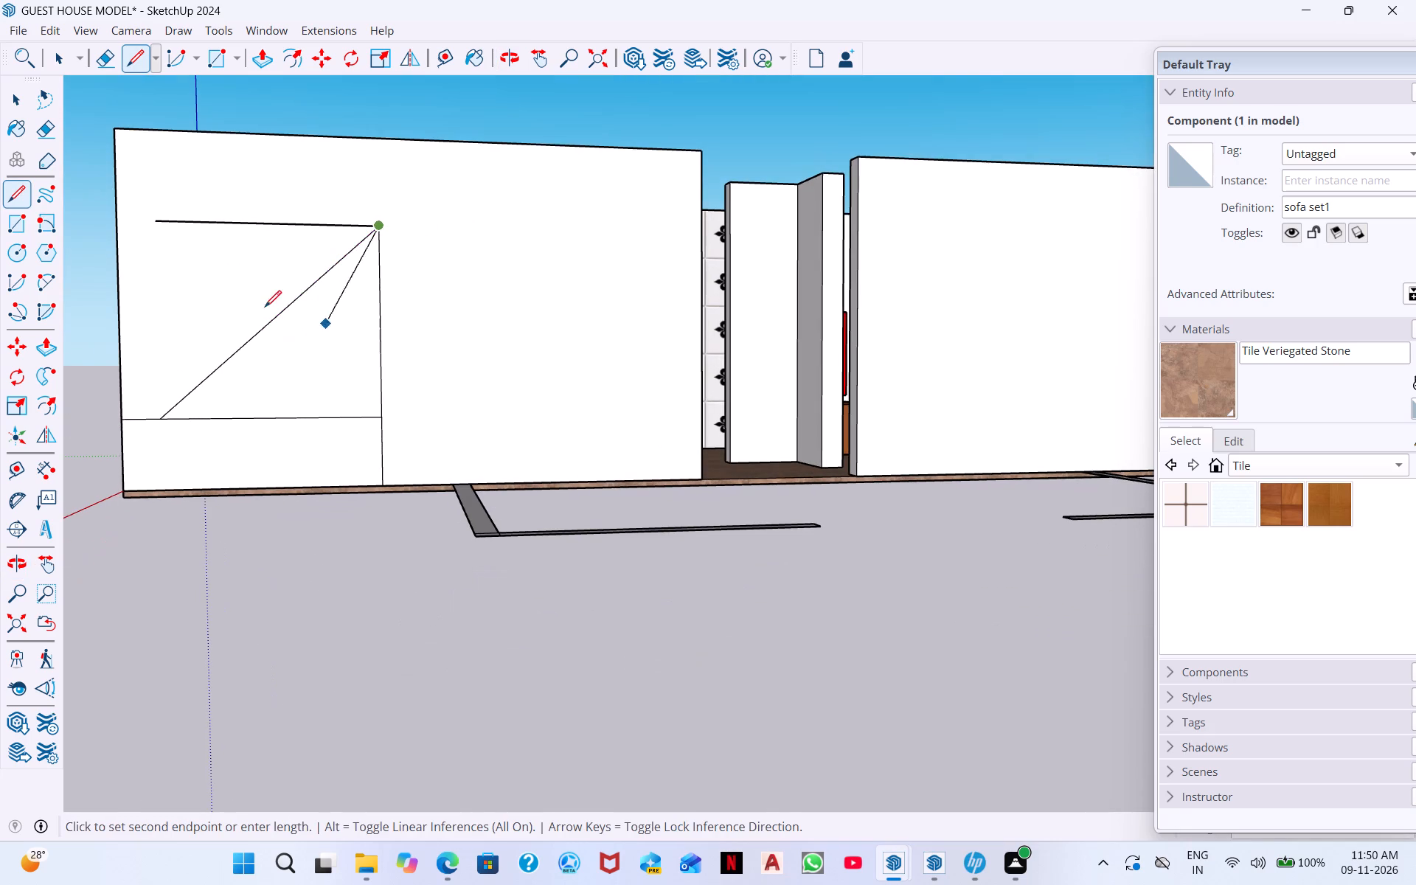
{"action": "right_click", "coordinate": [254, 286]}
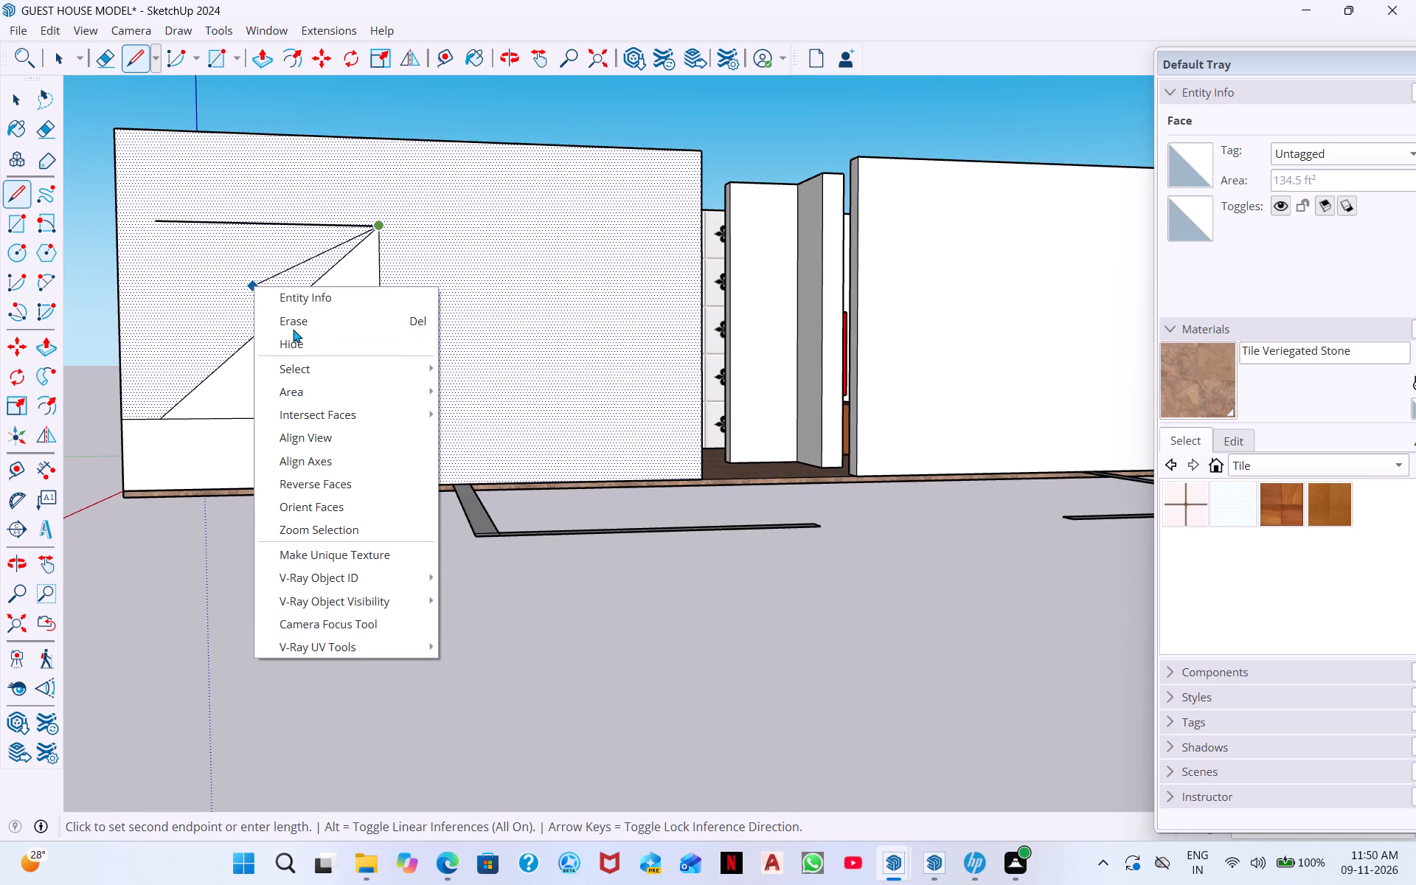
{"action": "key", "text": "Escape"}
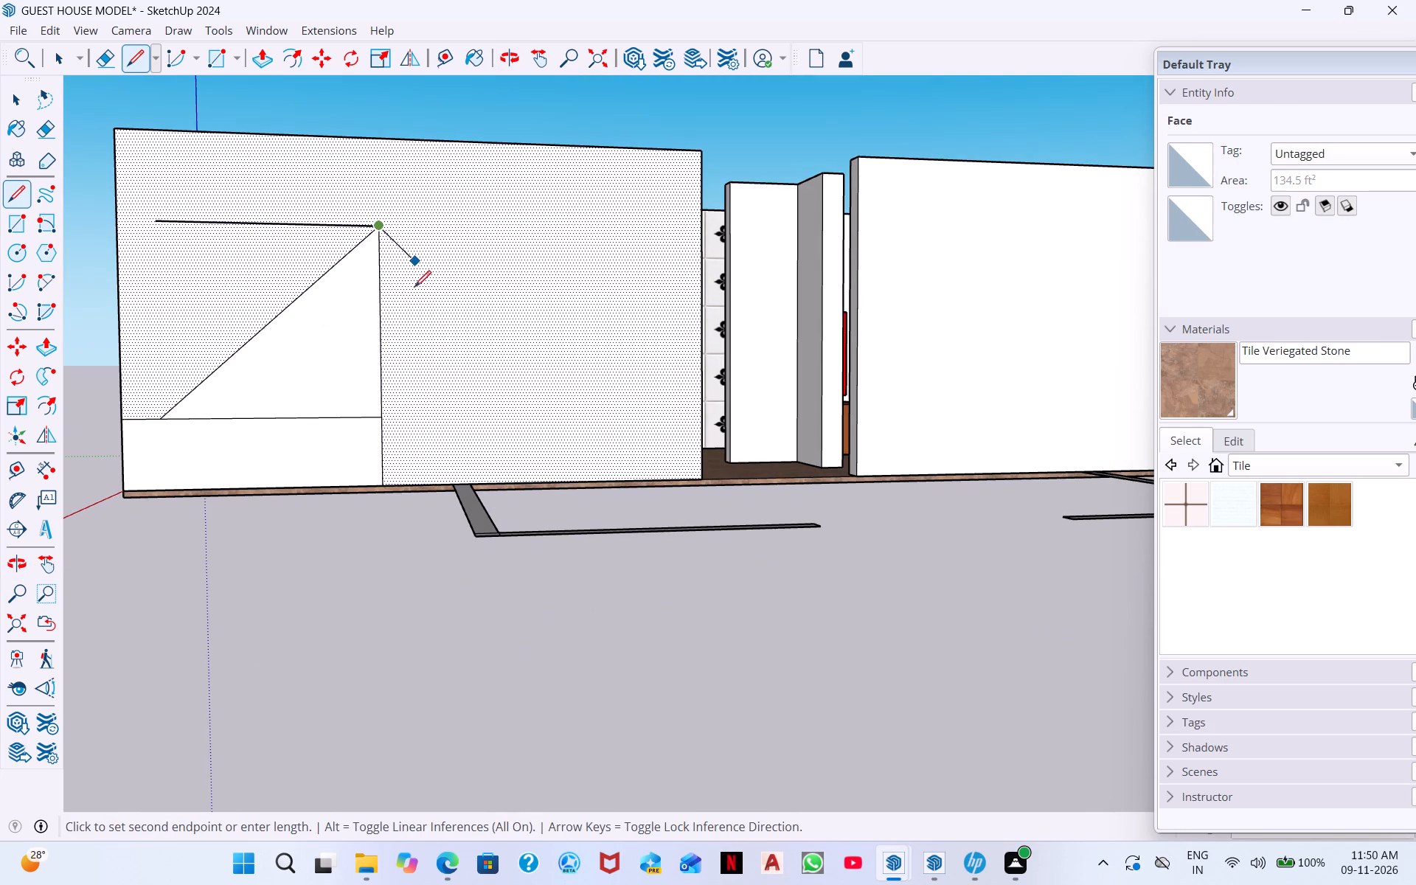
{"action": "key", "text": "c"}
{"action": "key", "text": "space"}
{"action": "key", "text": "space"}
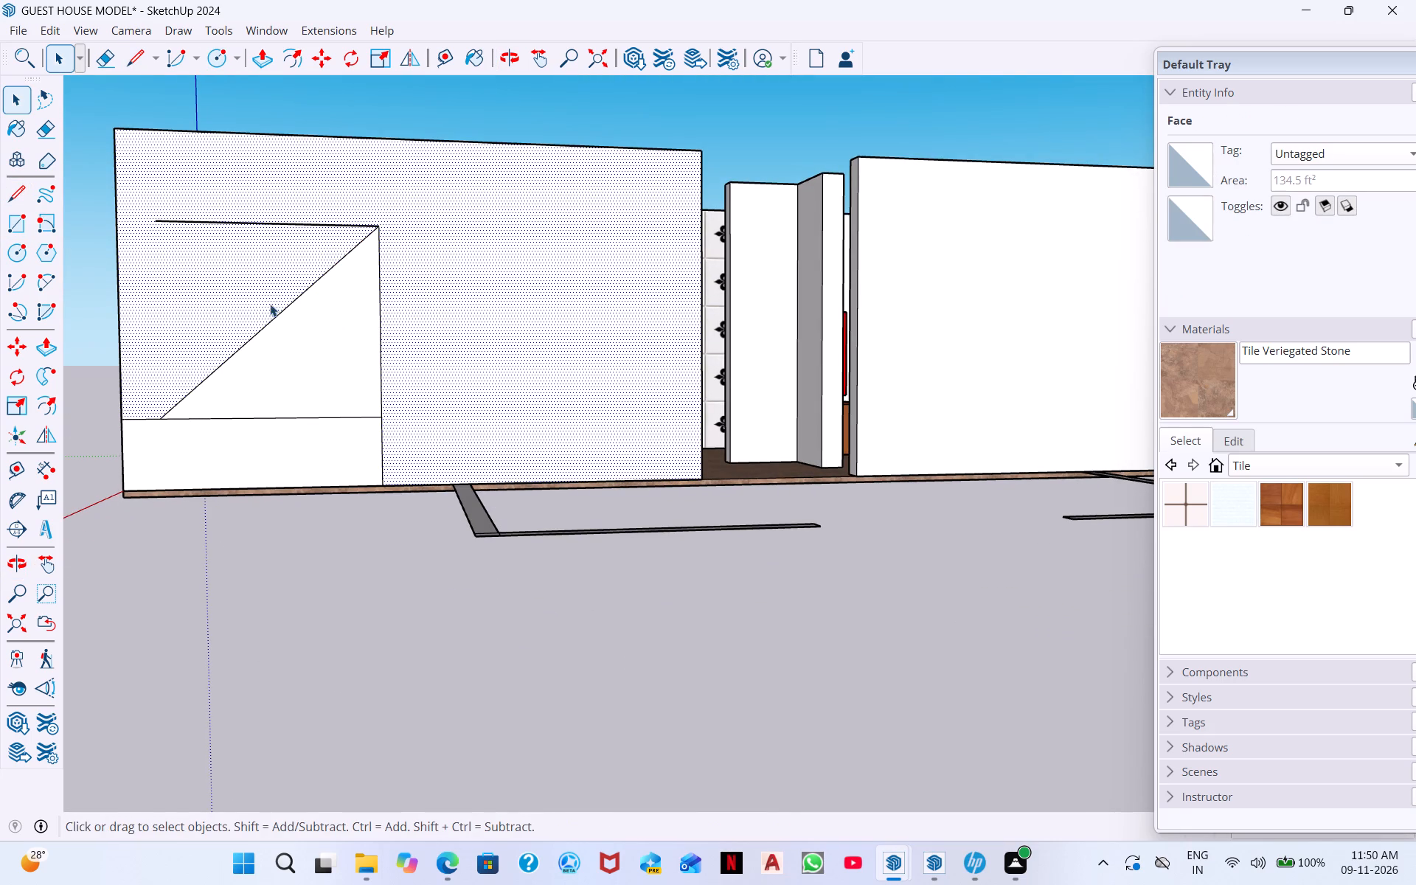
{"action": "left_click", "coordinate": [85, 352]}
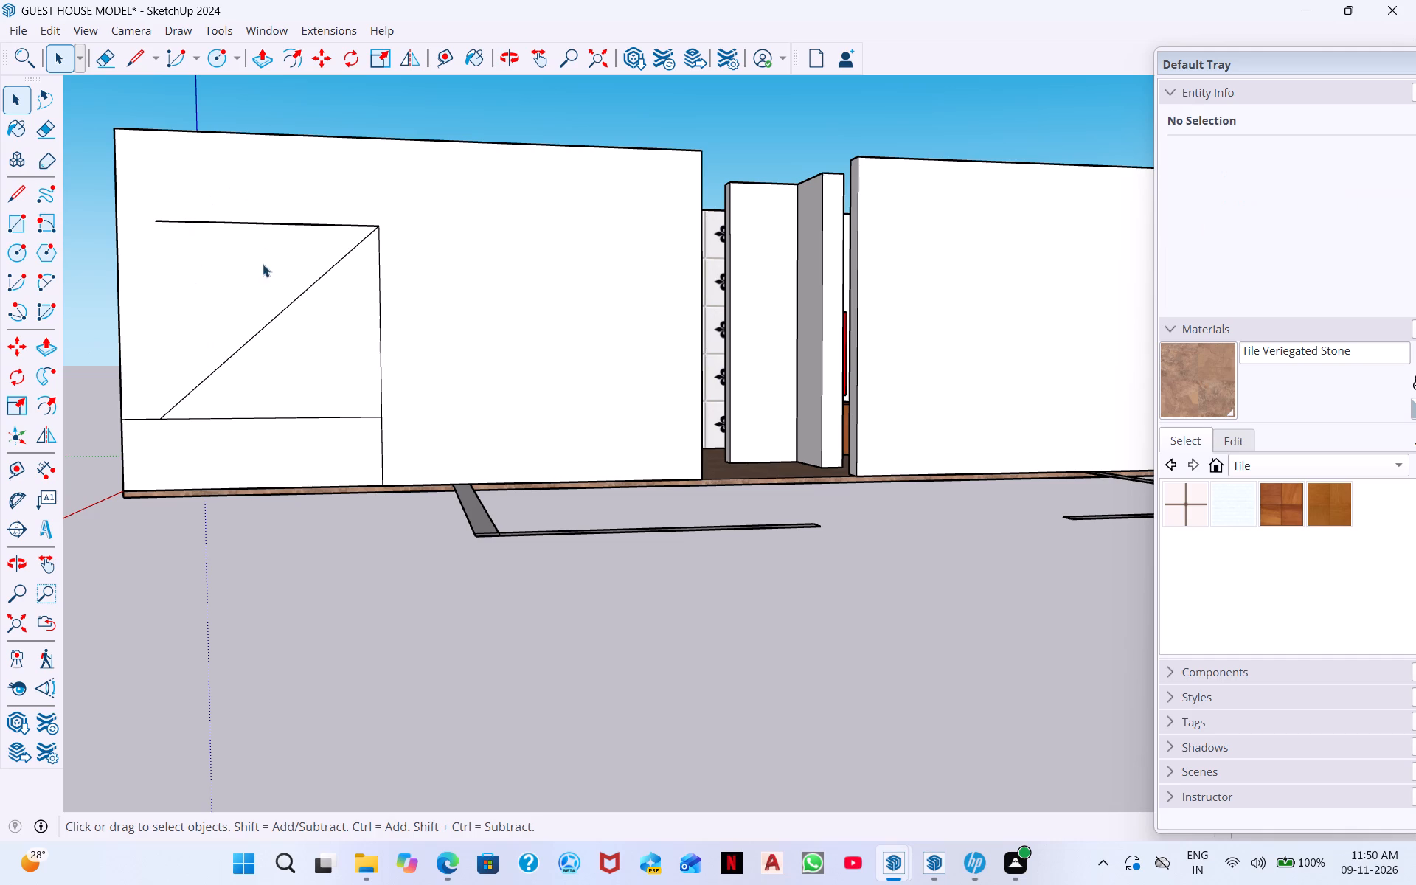
Draw a vertical line from the free end of the top horizontal line down to the lower line, closing the window rectangle.
{"action": "left_click", "coordinate": [136, 56]}
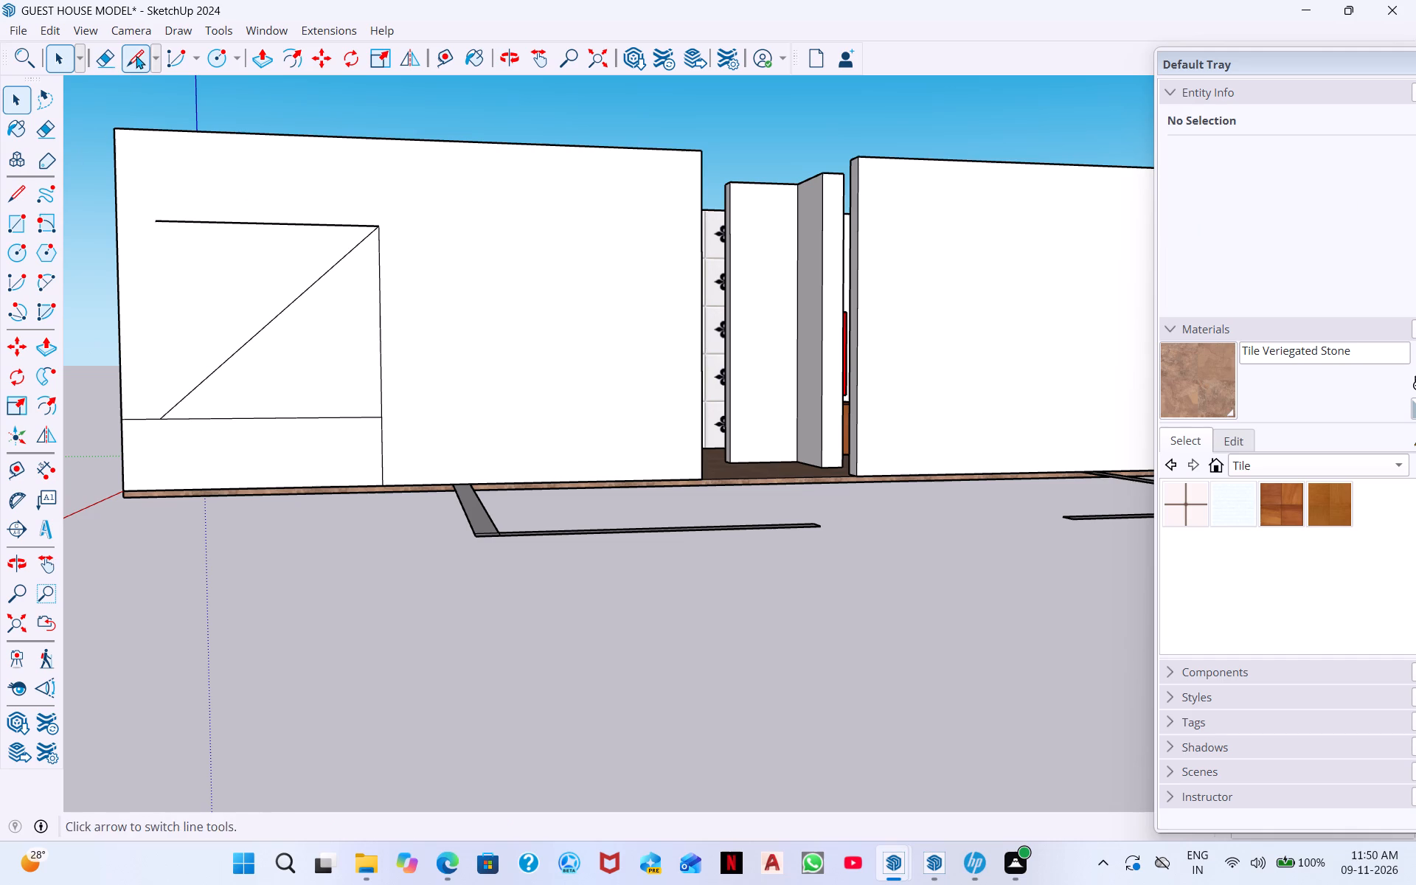
{"action": "left_click", "coordinate": [159, 222]}
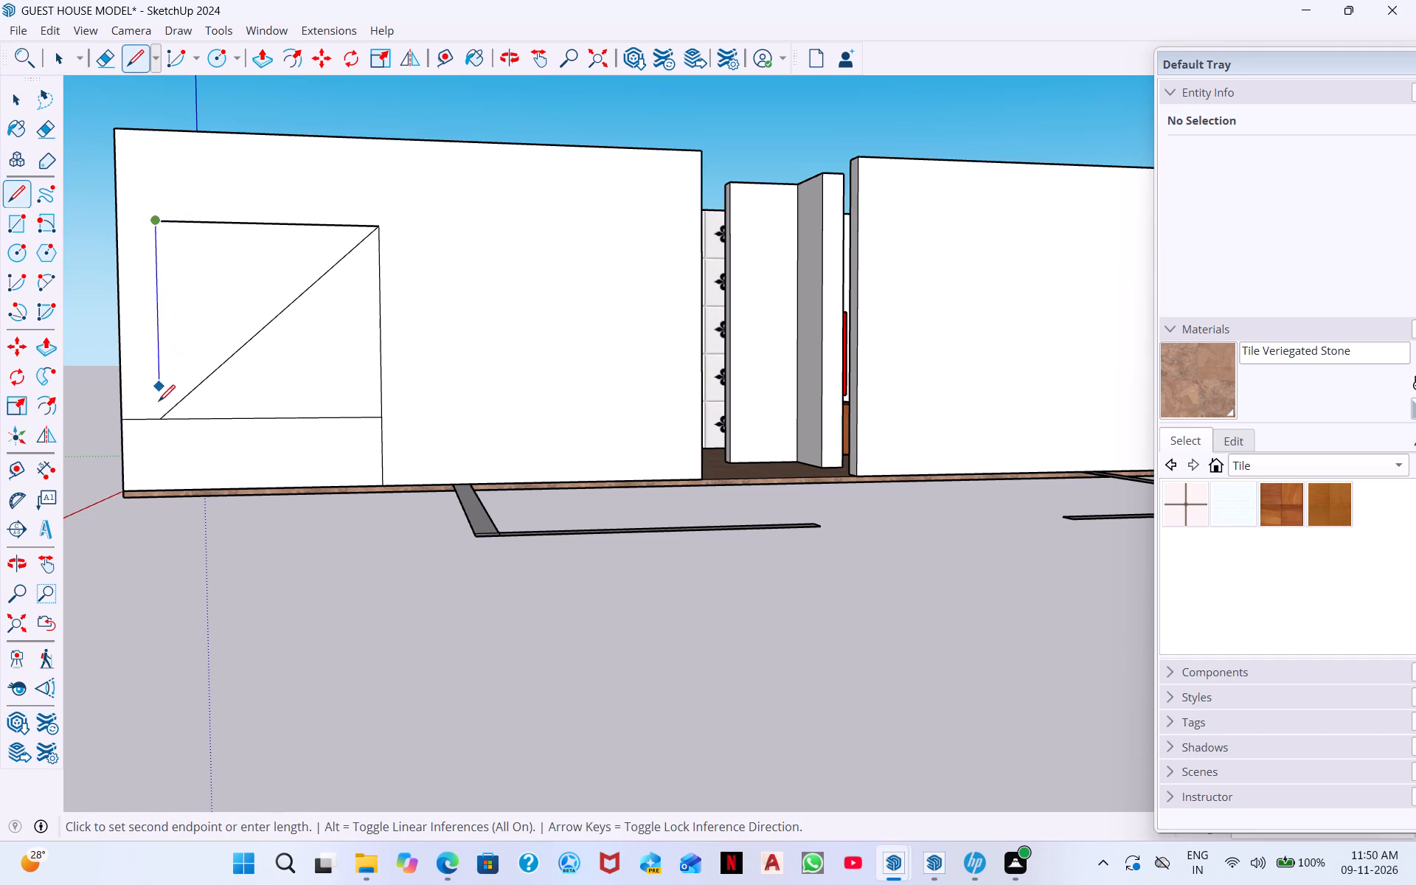
{"action": "left_click", "coordinate": [156, 417]}
{"action": "key", "text": "Escape"}
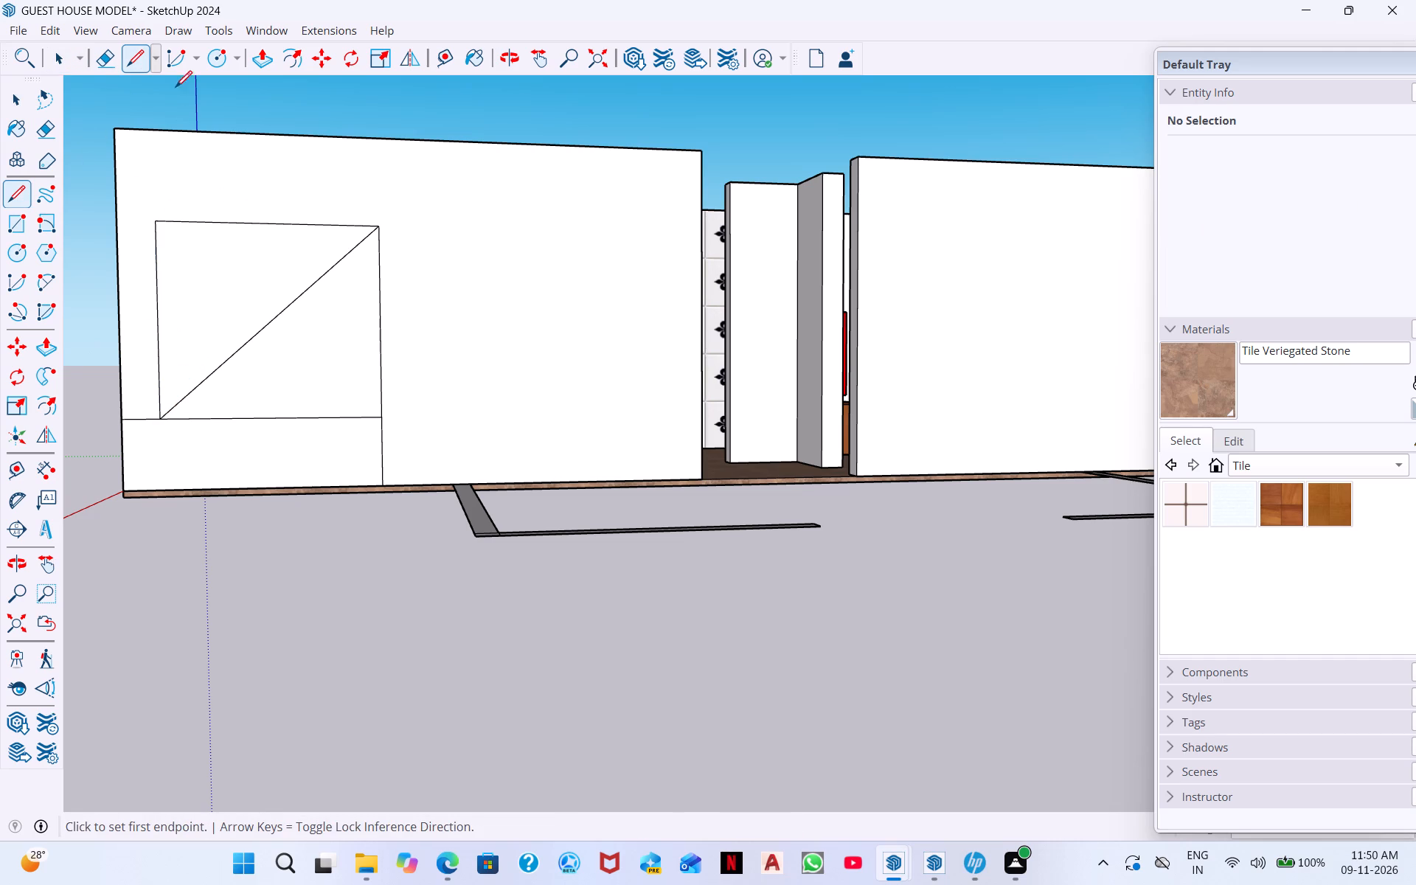
Erase the diagonal, the short horizontal line to the wall corner and the vertical line below the window rectangle.
{"action": "left_click", "coordinate": [105, 62]}
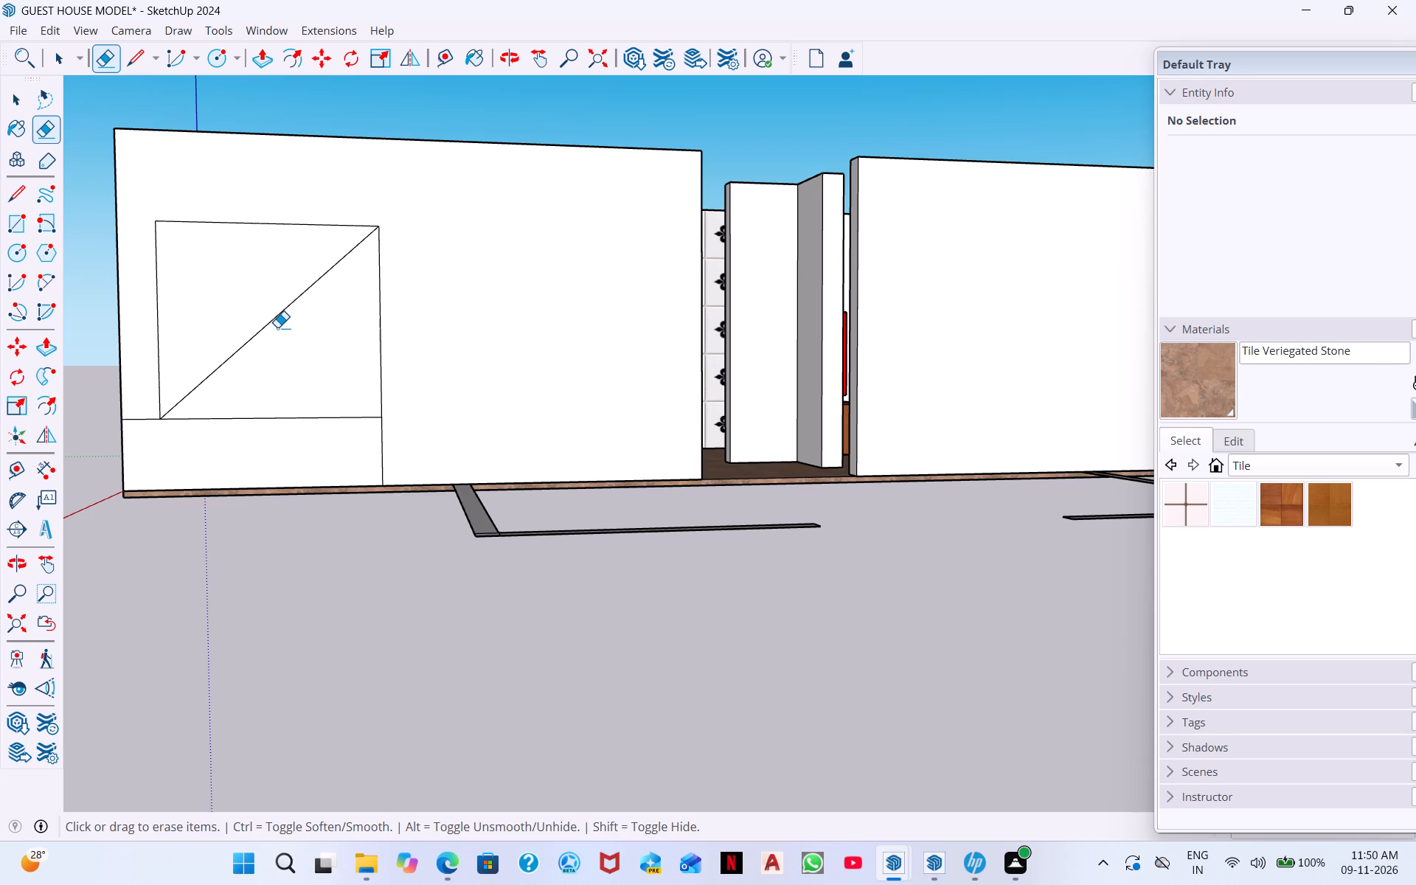
{"action": "left_click", "coordinate": [277, 327]}
{"action": "left_click", "coordinate": [272, 324]}
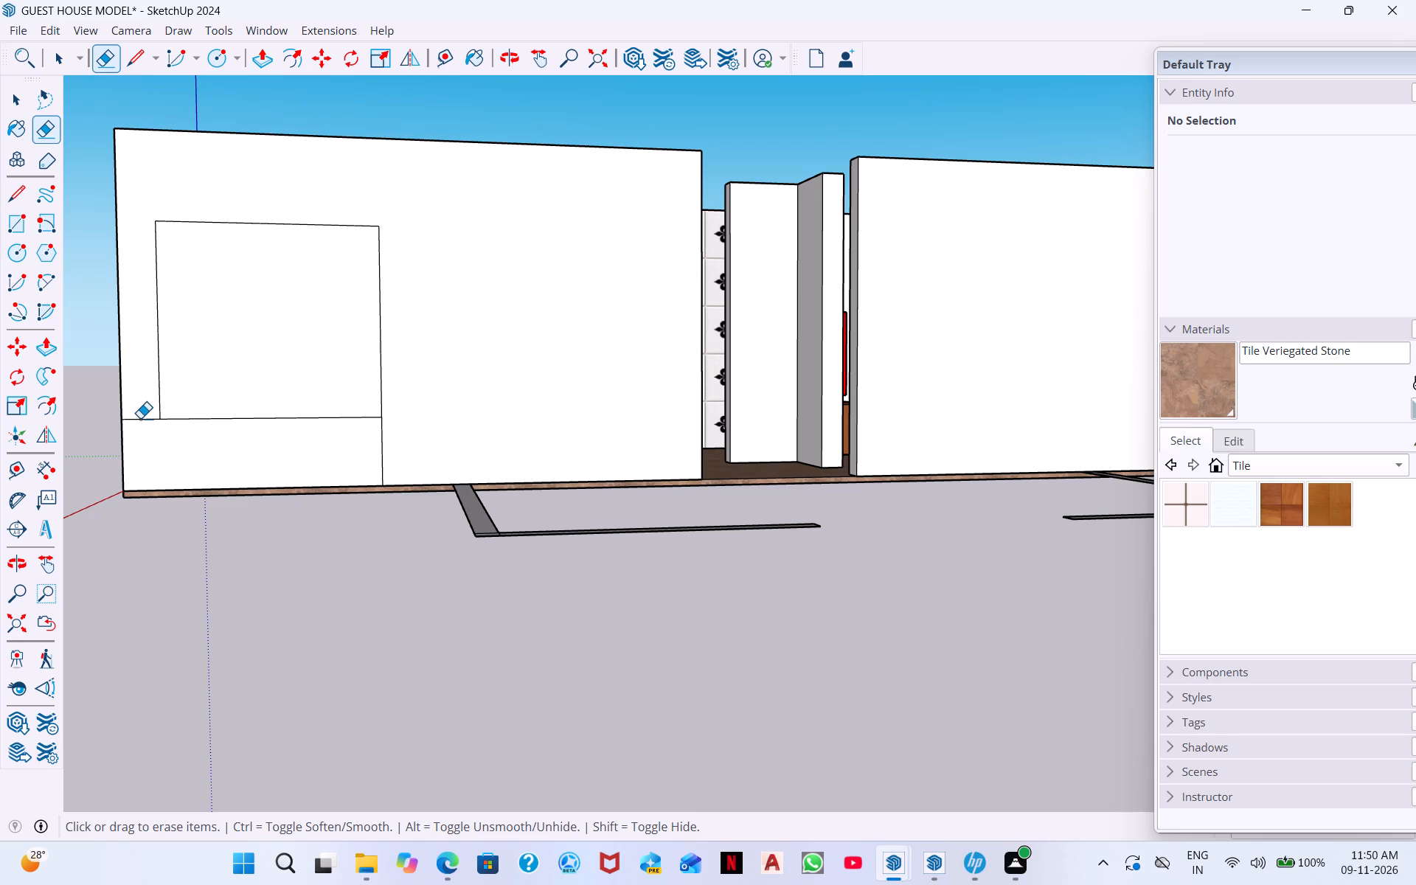
{"action": "left_click", "coordinate": [140, 417]}
{"action": "left_click", "coordinate": [138, 420]}
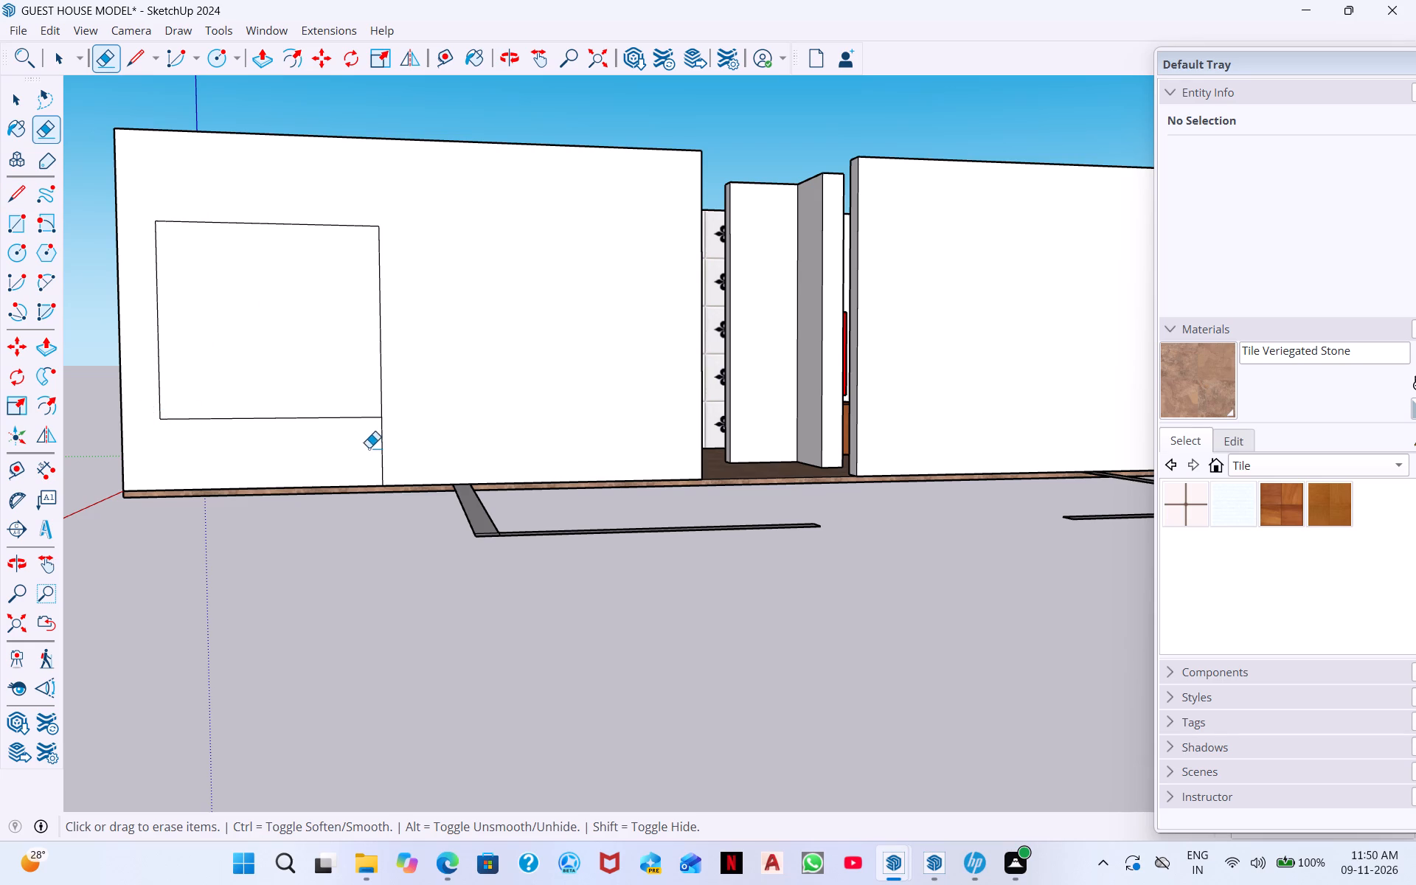
{"action": "left_click", "coordinate": [379, 453]}
{"action": "left_click", "coordinate": [383, 453]}
Start Push/Pull for the window rectangle on the entrance-side wall.
{"action": "scroll", "coordinate": [403, 392], "scroll_direction": "down", "scroll_amount": 2}
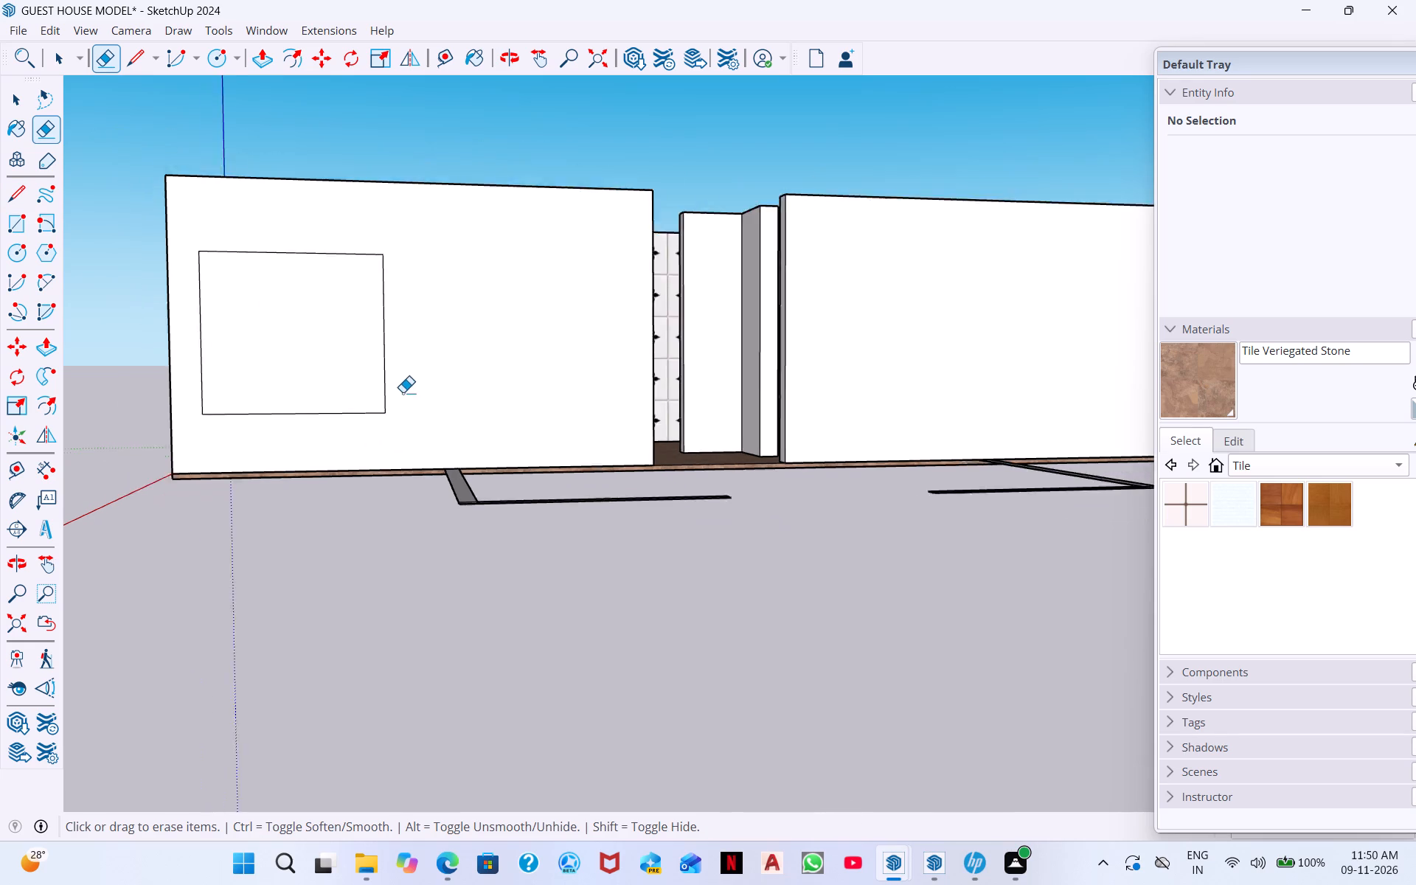
{"action": "scroll", "coordinate": [403, 392], "scroll_direction": "down", "scroll_amount": 5}
{"action": "middle_click_drag", "start_coordinate": [427, 381], "coordinate": [412, 500]}
{"action": "middle_click_drag", "start_coordinate": [395, 367], "coordinate": [393, 493]}
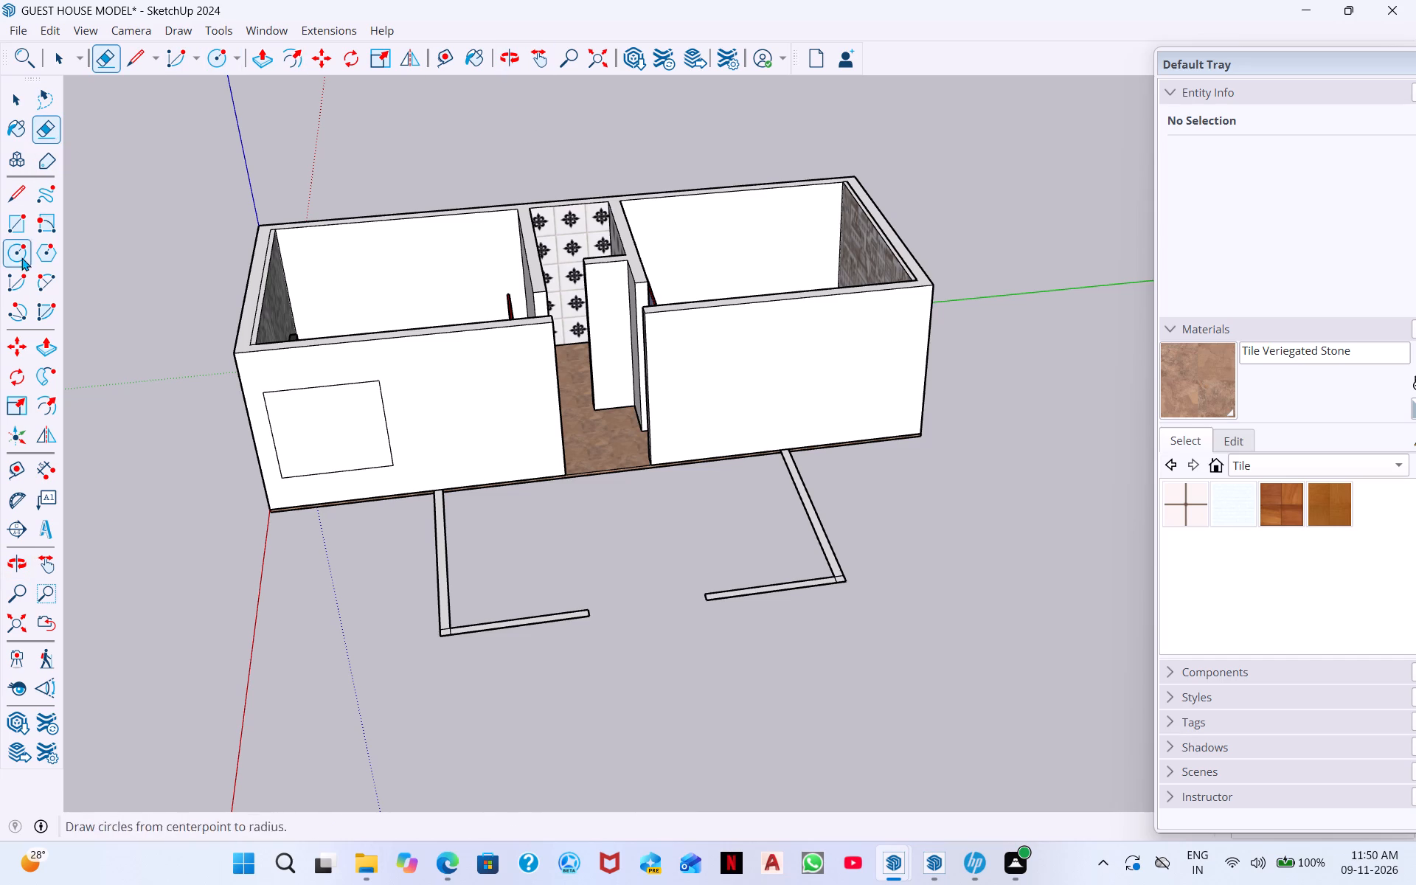
{"action": "left_click", "coordinate": [38, 350]}
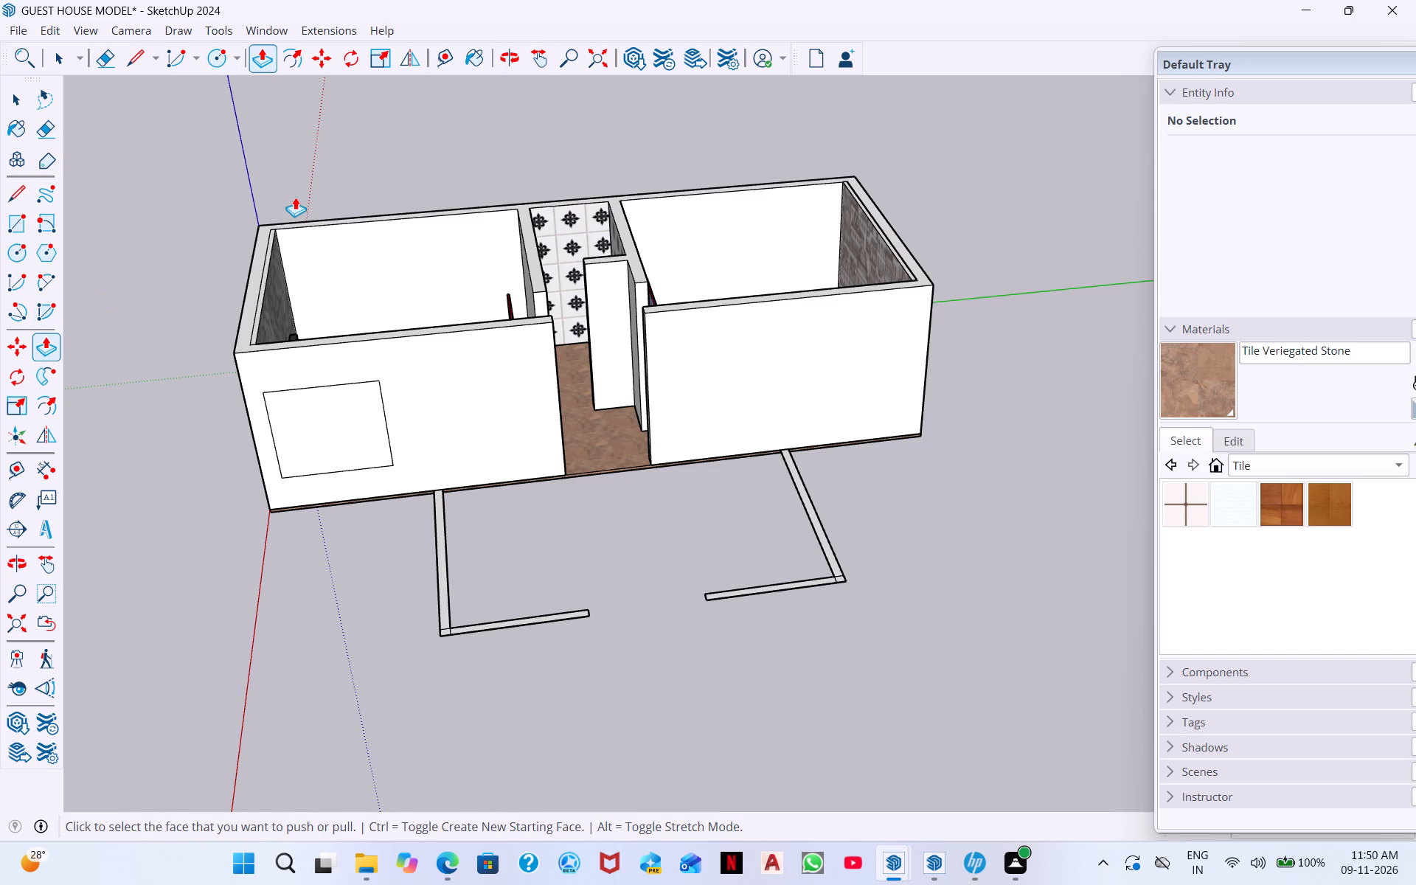
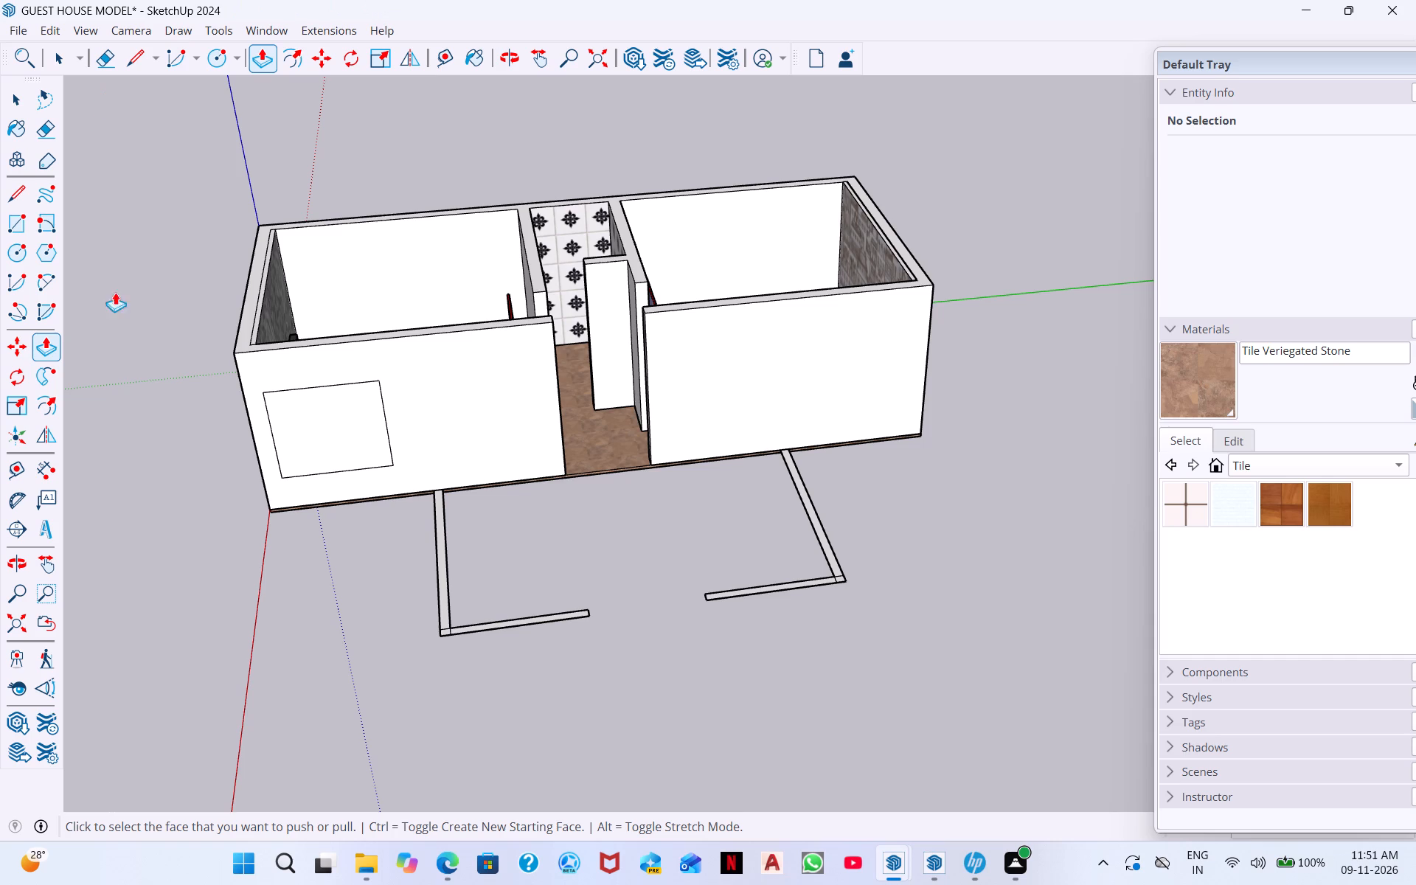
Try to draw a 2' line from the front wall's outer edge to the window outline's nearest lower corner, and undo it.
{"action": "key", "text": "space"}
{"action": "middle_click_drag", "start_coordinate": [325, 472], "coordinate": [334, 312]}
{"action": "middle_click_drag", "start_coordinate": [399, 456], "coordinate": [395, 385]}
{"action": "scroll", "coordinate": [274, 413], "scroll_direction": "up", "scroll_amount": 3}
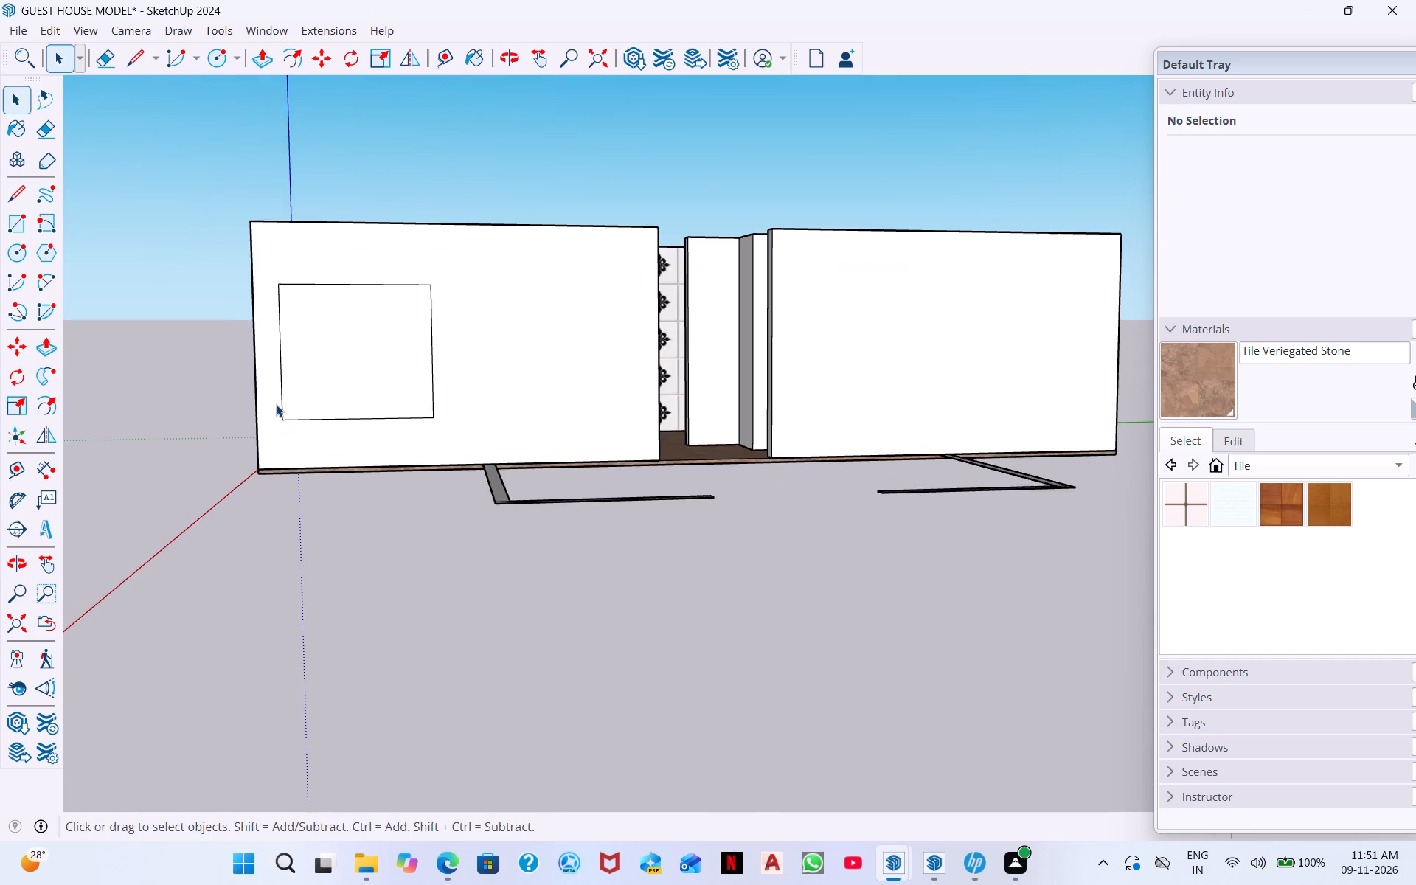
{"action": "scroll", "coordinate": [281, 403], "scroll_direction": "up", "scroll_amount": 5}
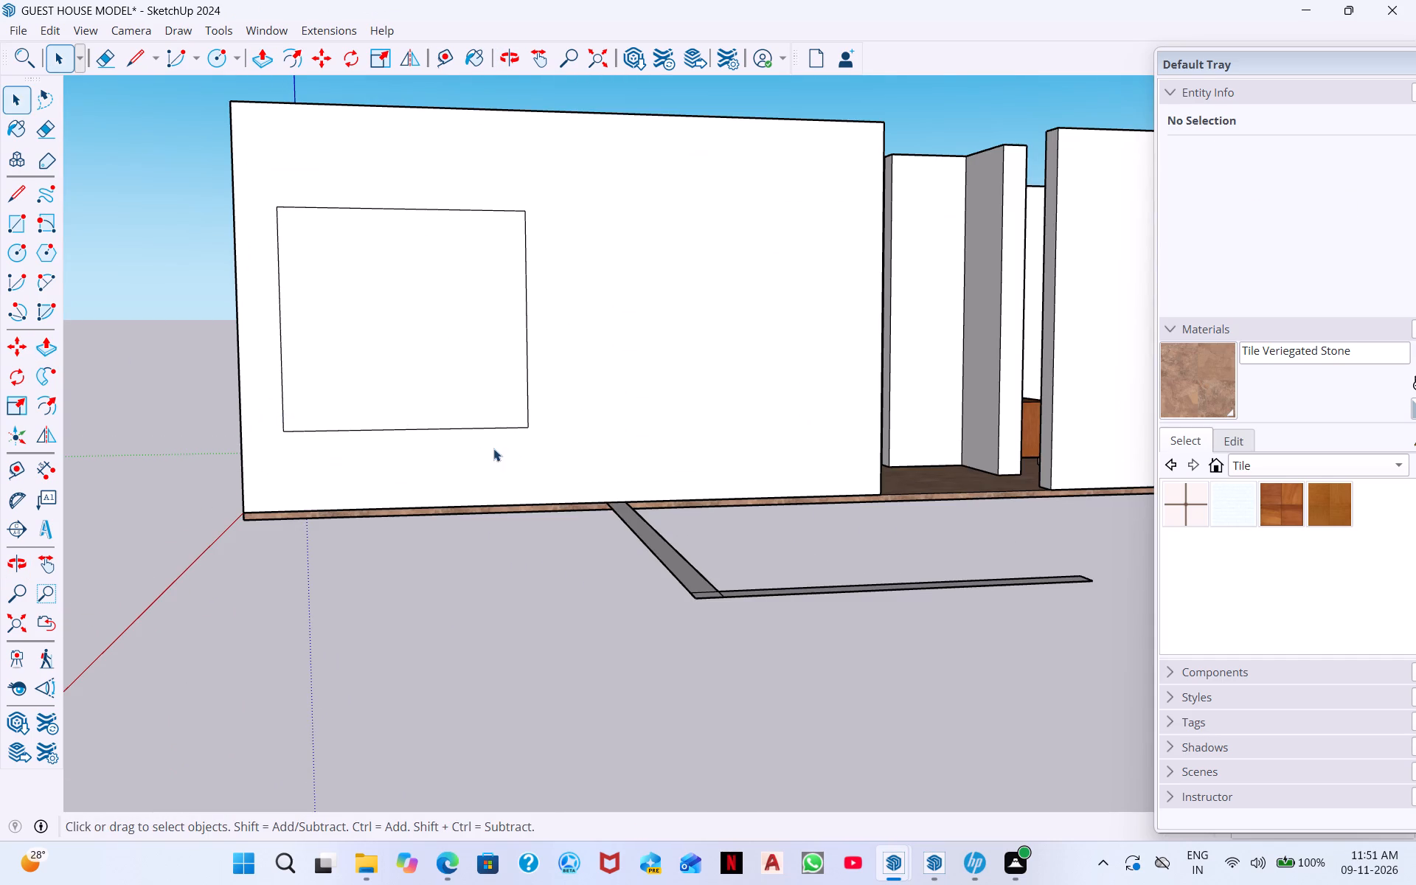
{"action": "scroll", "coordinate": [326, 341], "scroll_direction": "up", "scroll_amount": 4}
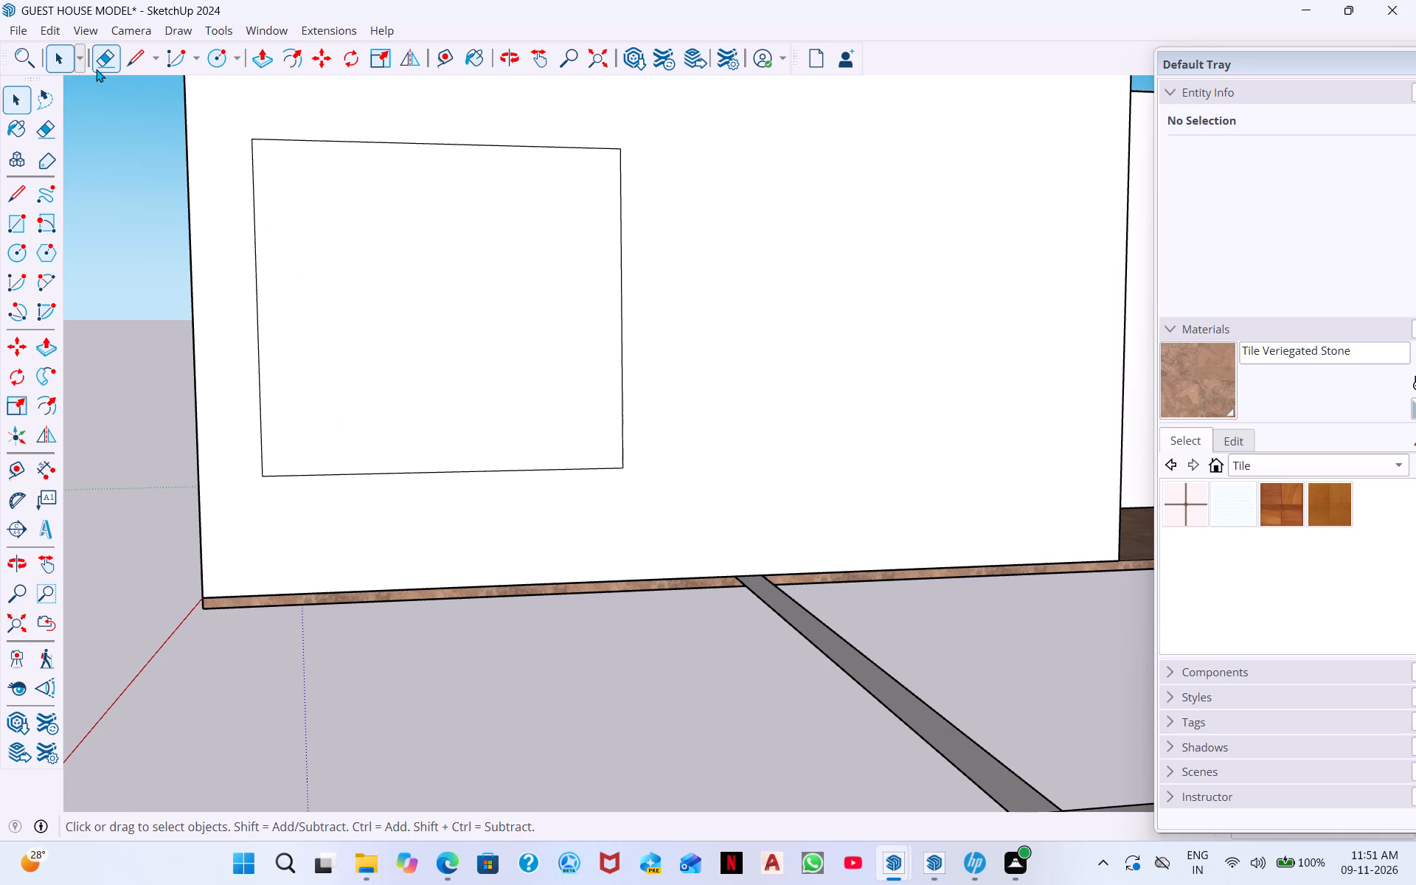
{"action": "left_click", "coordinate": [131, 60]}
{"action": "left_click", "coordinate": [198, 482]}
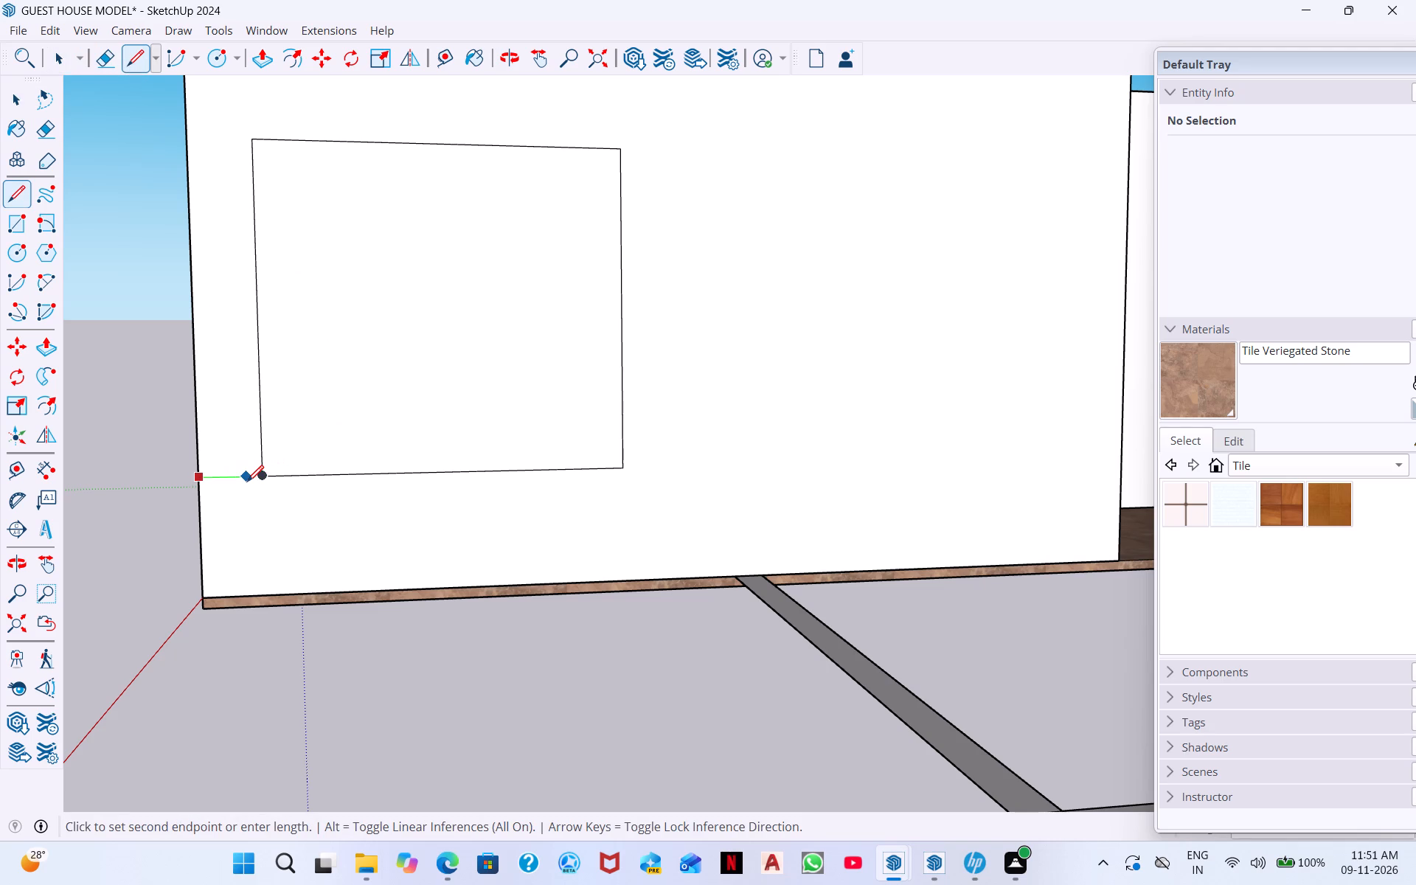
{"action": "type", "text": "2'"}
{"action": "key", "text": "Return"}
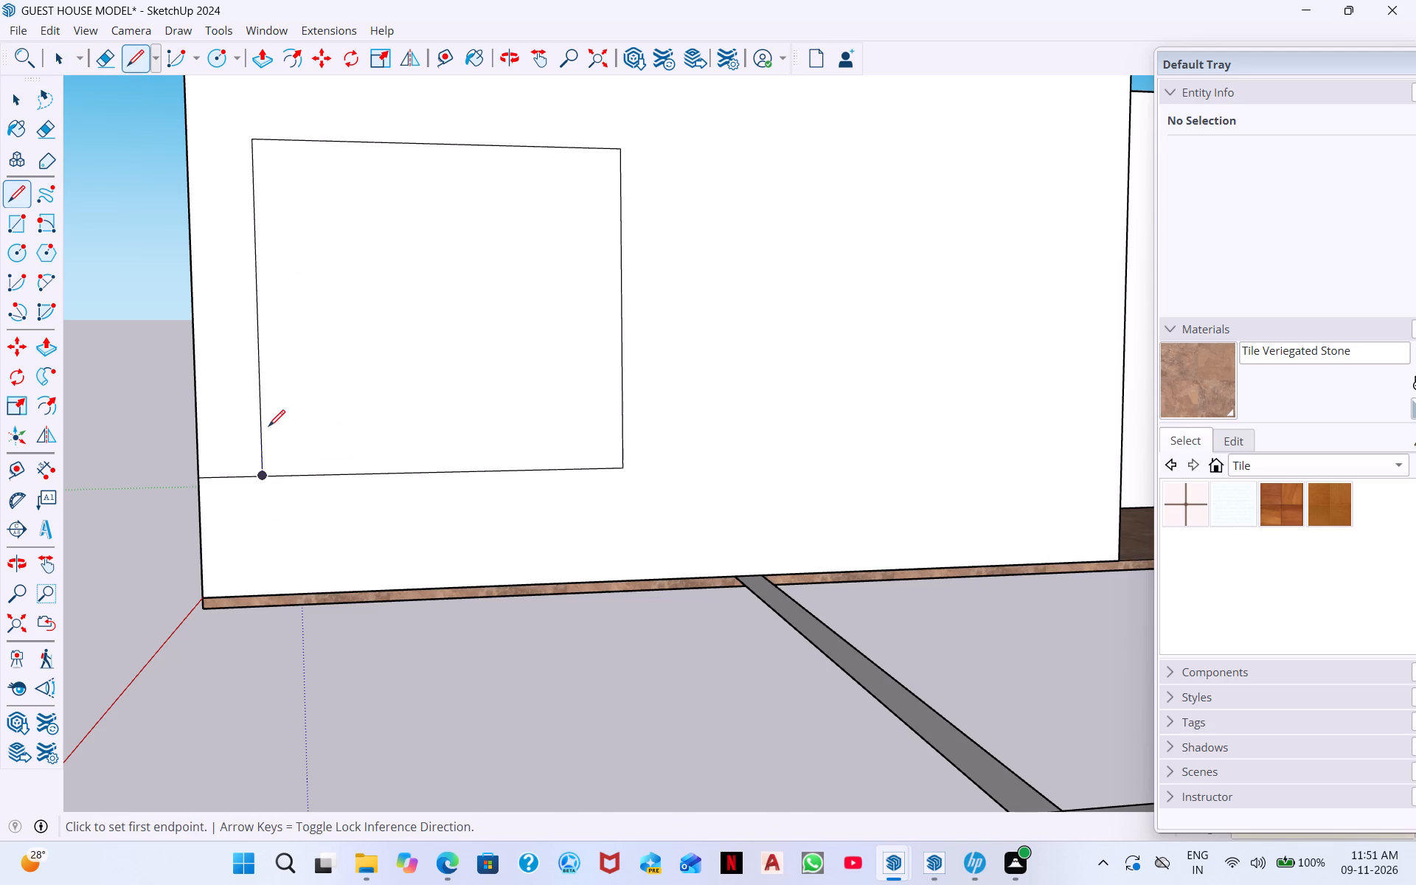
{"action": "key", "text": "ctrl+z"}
Select all the edges of the window outline on the front wall, leaving out the faces.
{"action": "scroll", "coordinate": [473, 596], "scroll_direction": "down", "scroll_amount": 7}
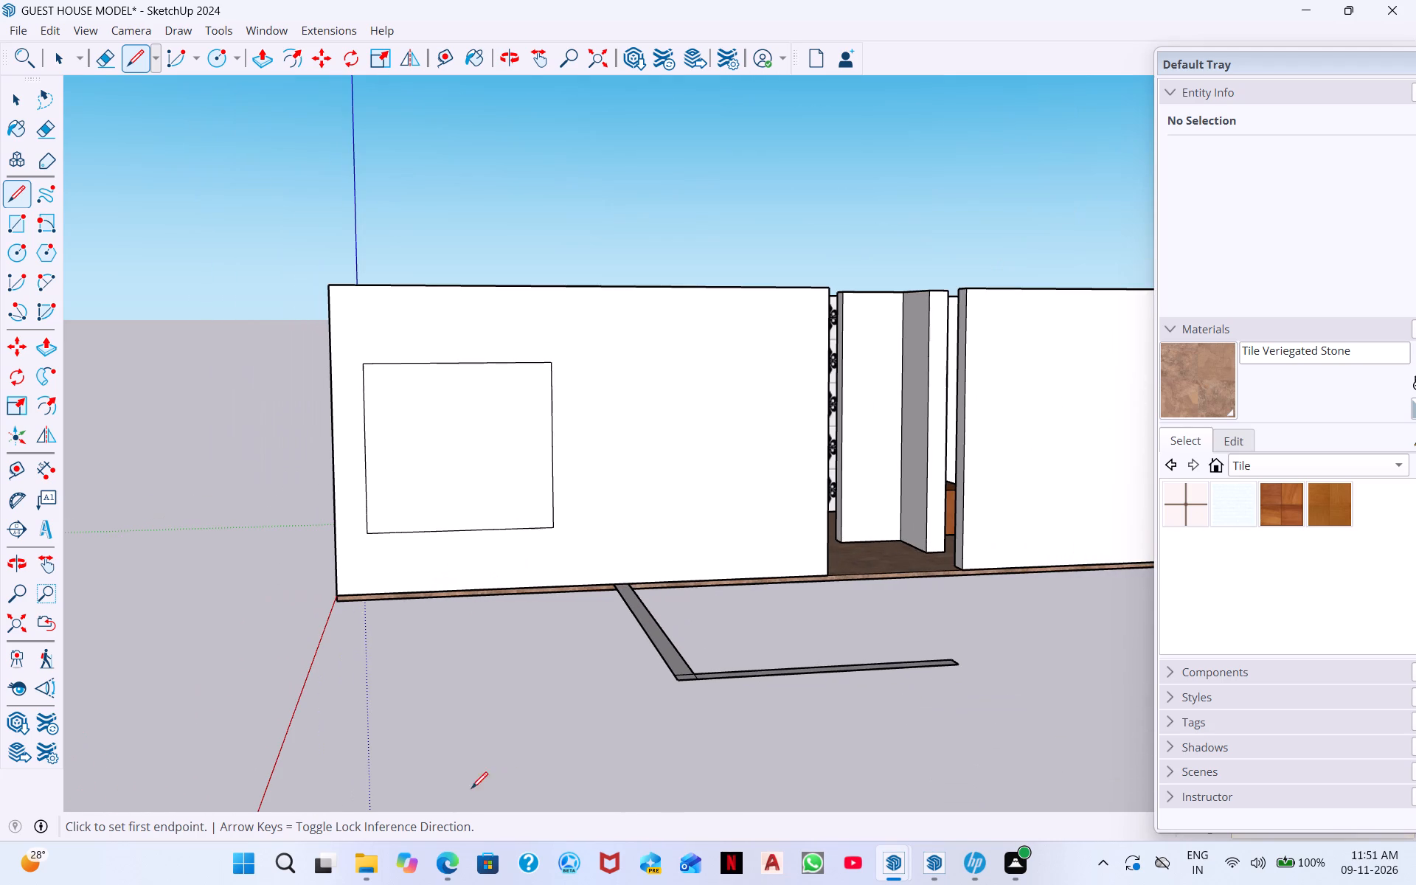
{"action": "key", "text": "space"}
{"action": "scroll", "coordinate": [529, 559], "scroll_direction": "down", "scroll_amount": 5}
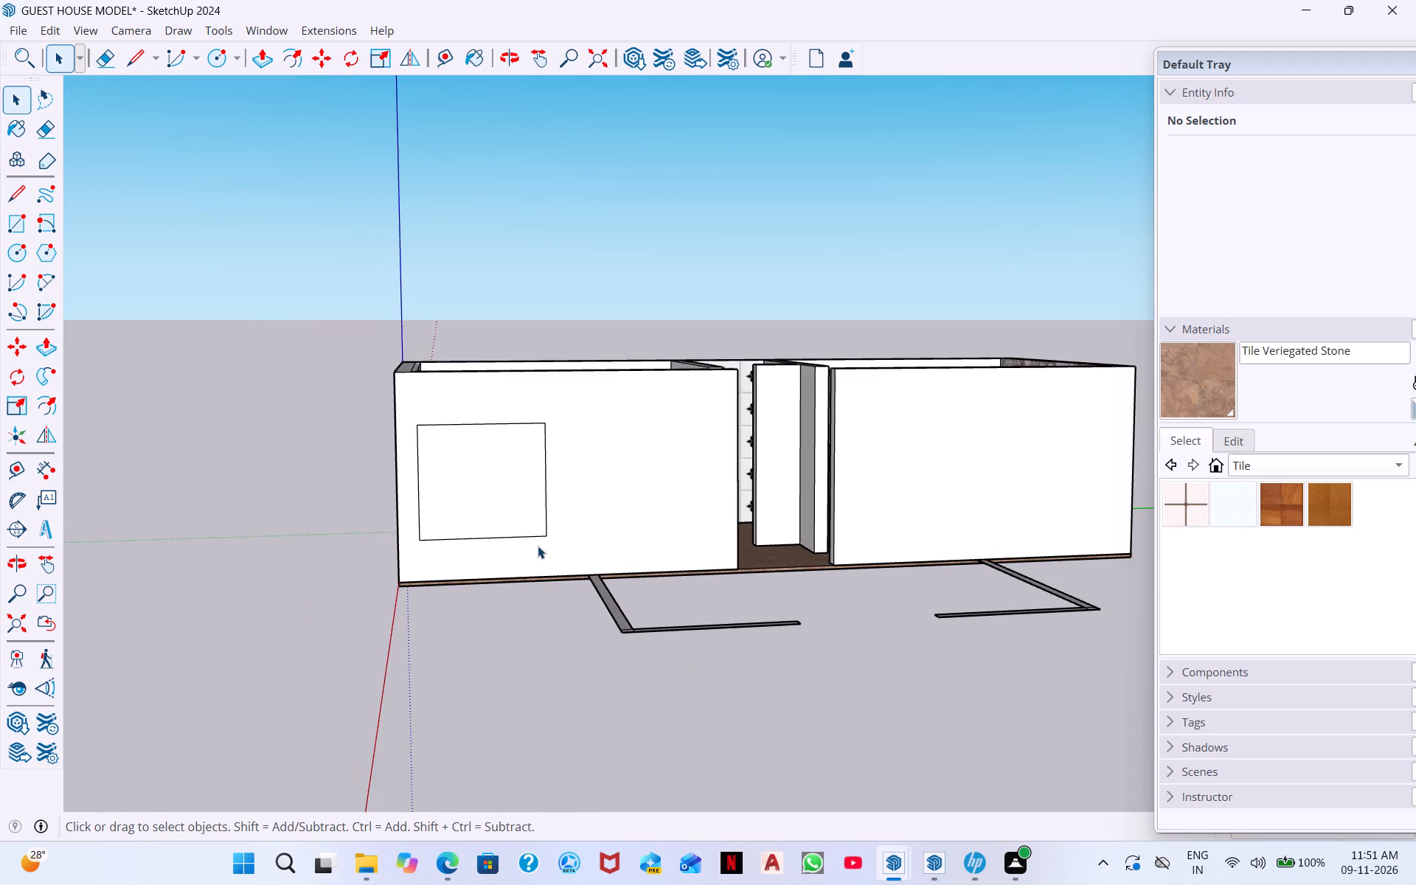
{"action": "scroll", "coordinate": [552, 556], "scroll_direction": "up", "scroll_amount": 13}
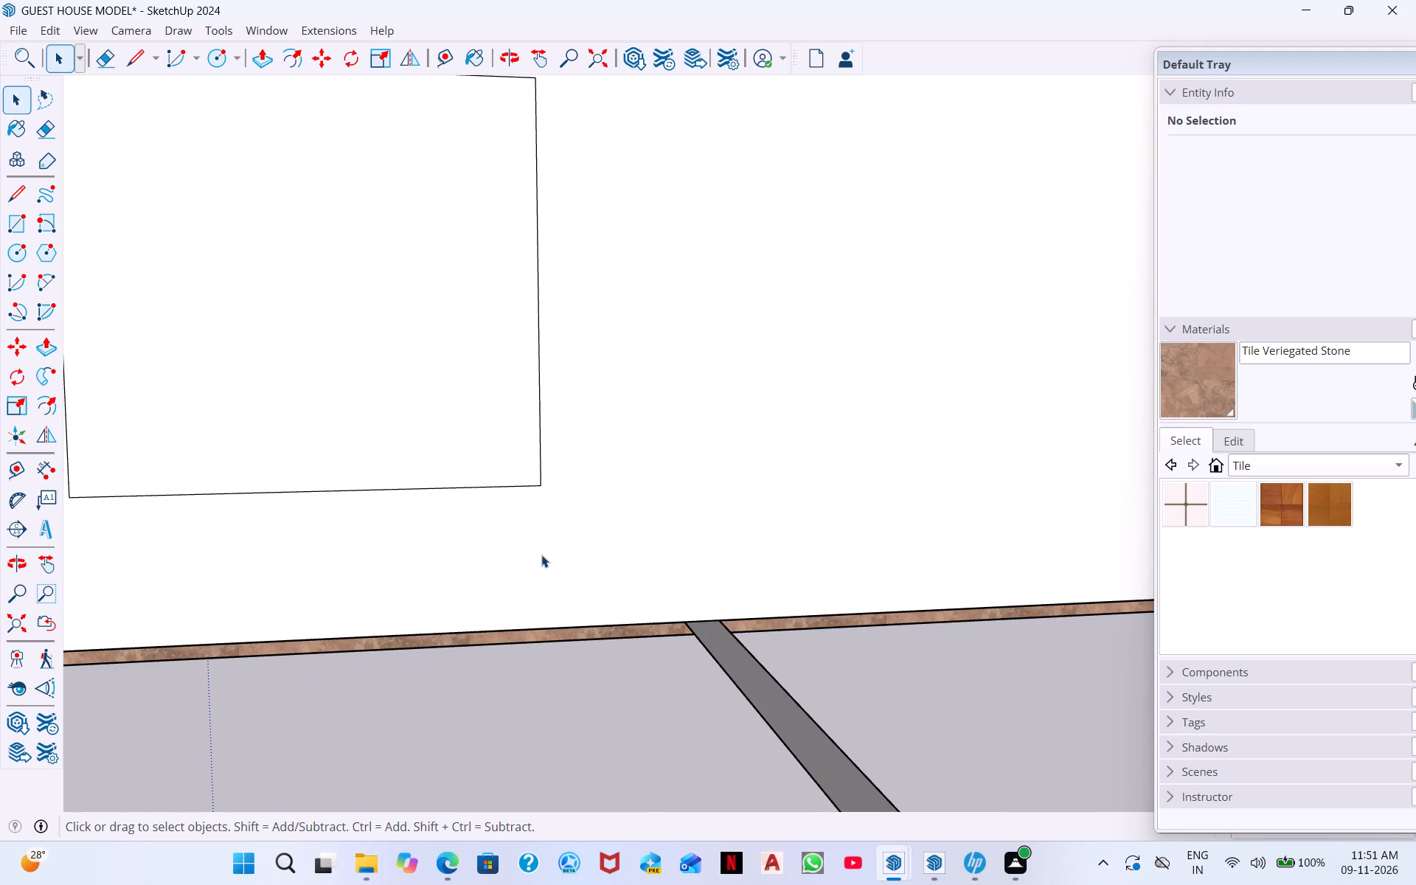
{"action": "scroll", "coordinate": [611, 511], "scroll_direction": "down", "scroll_amount": 7}
{"action": "middle_click_drag", "start_coordinate": [627, 525], "coordinate": [603, 520]}
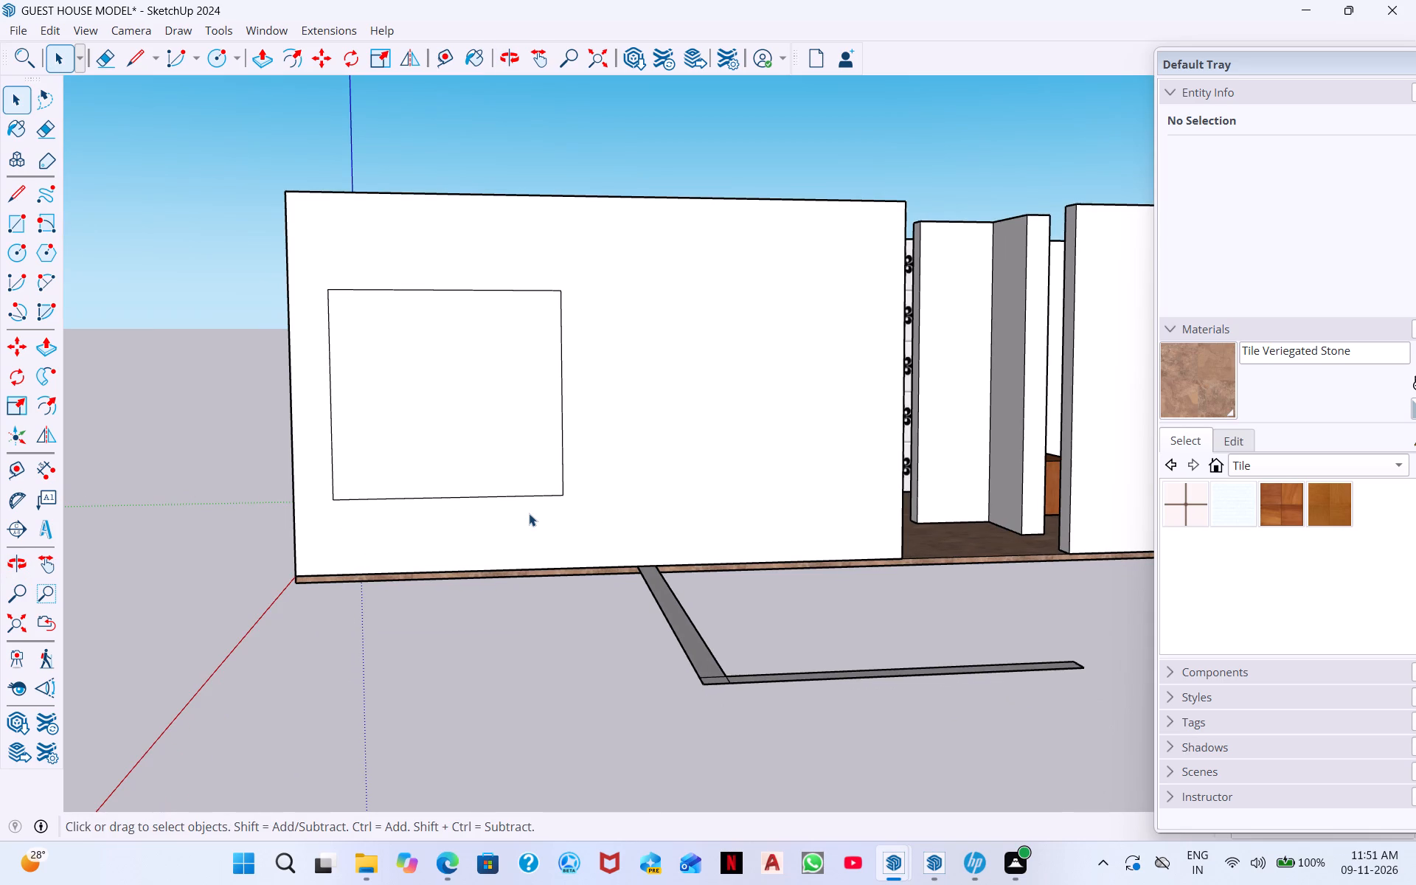
{"action": "left_click", "coordinate": [487, 495]}
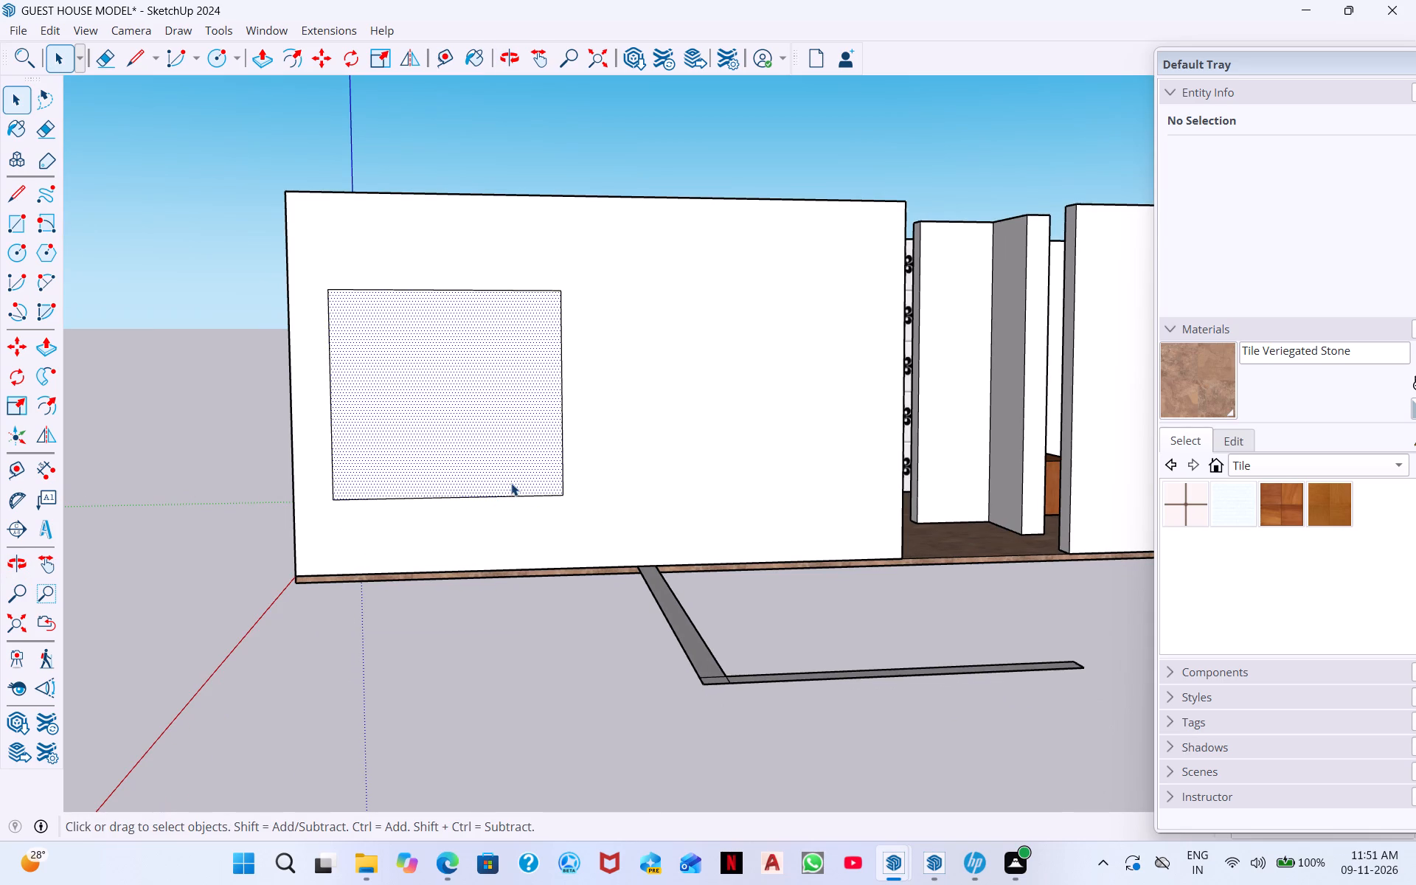
{"action": "left_click", "coordinate": [531, 496], "text": "shift"}
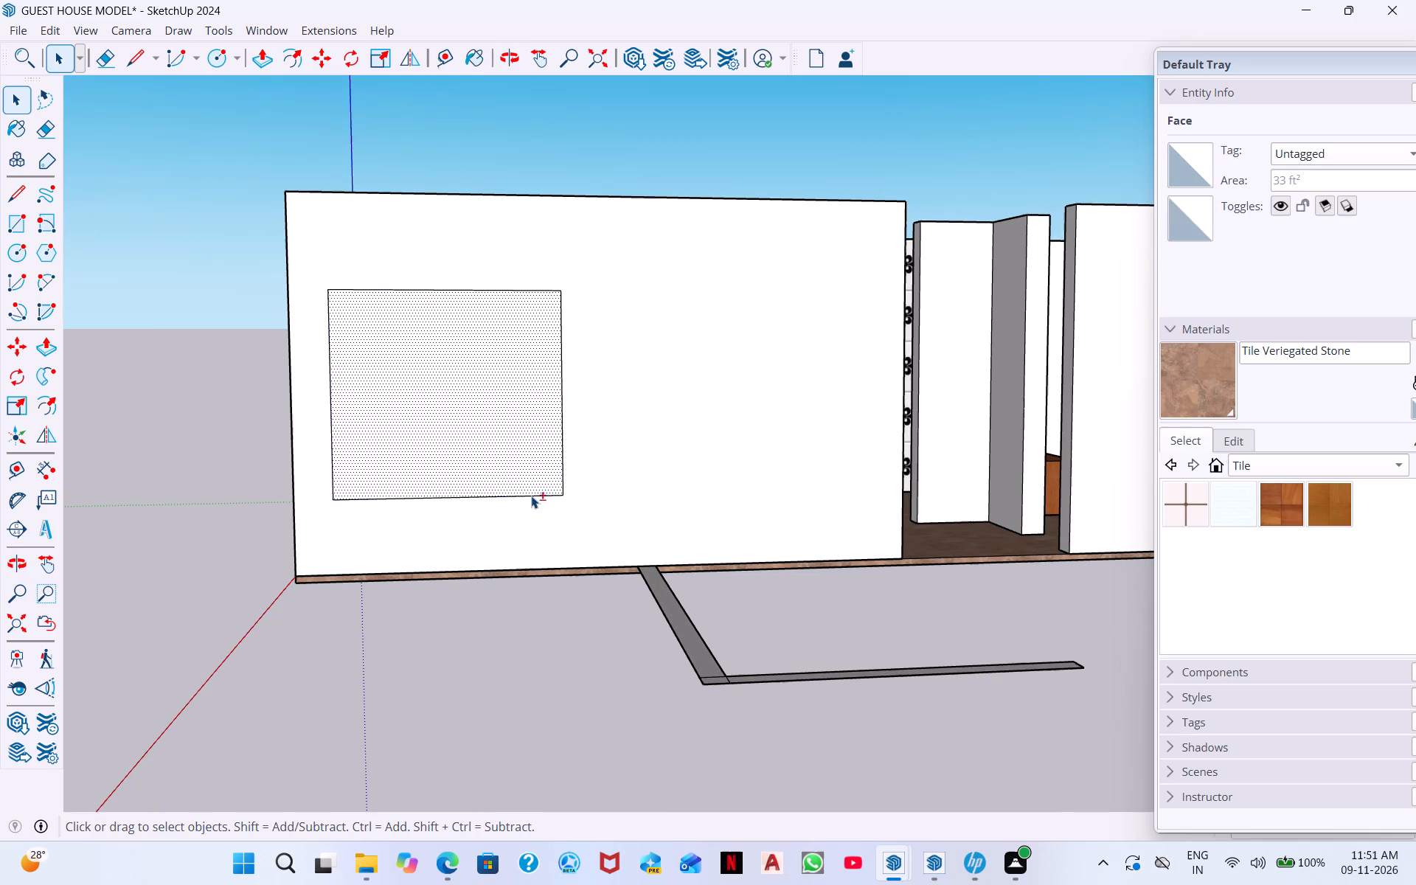
{"action": "left_click", "coordinate": [563, 479], "text": "shift"}
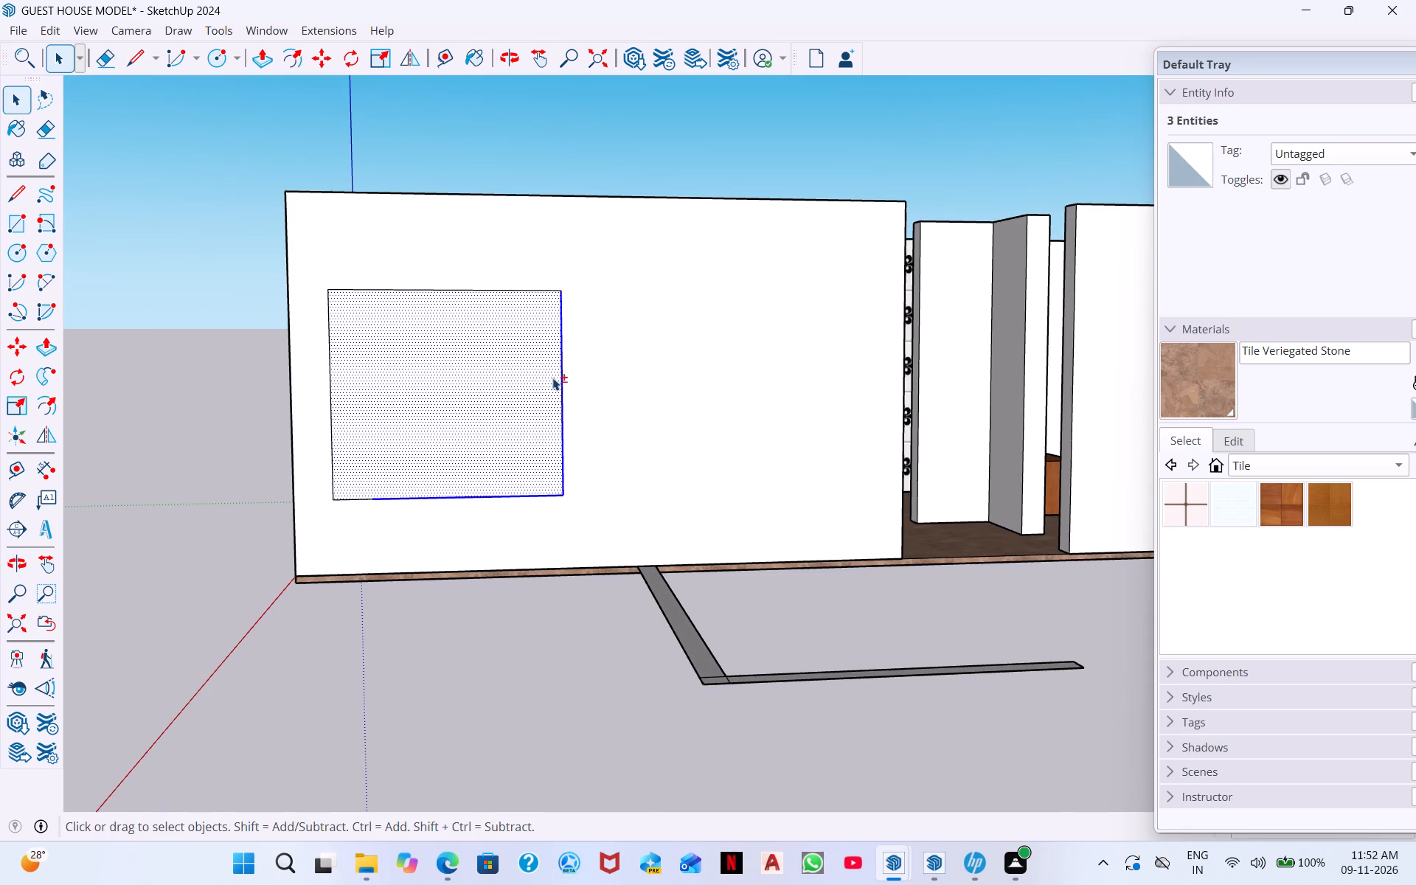
{"action": "left_click", "coordinate": [469, 288], "text": "shift"}
{"action": "left_click", "coordinate": [448, 296], "text": "shift"}
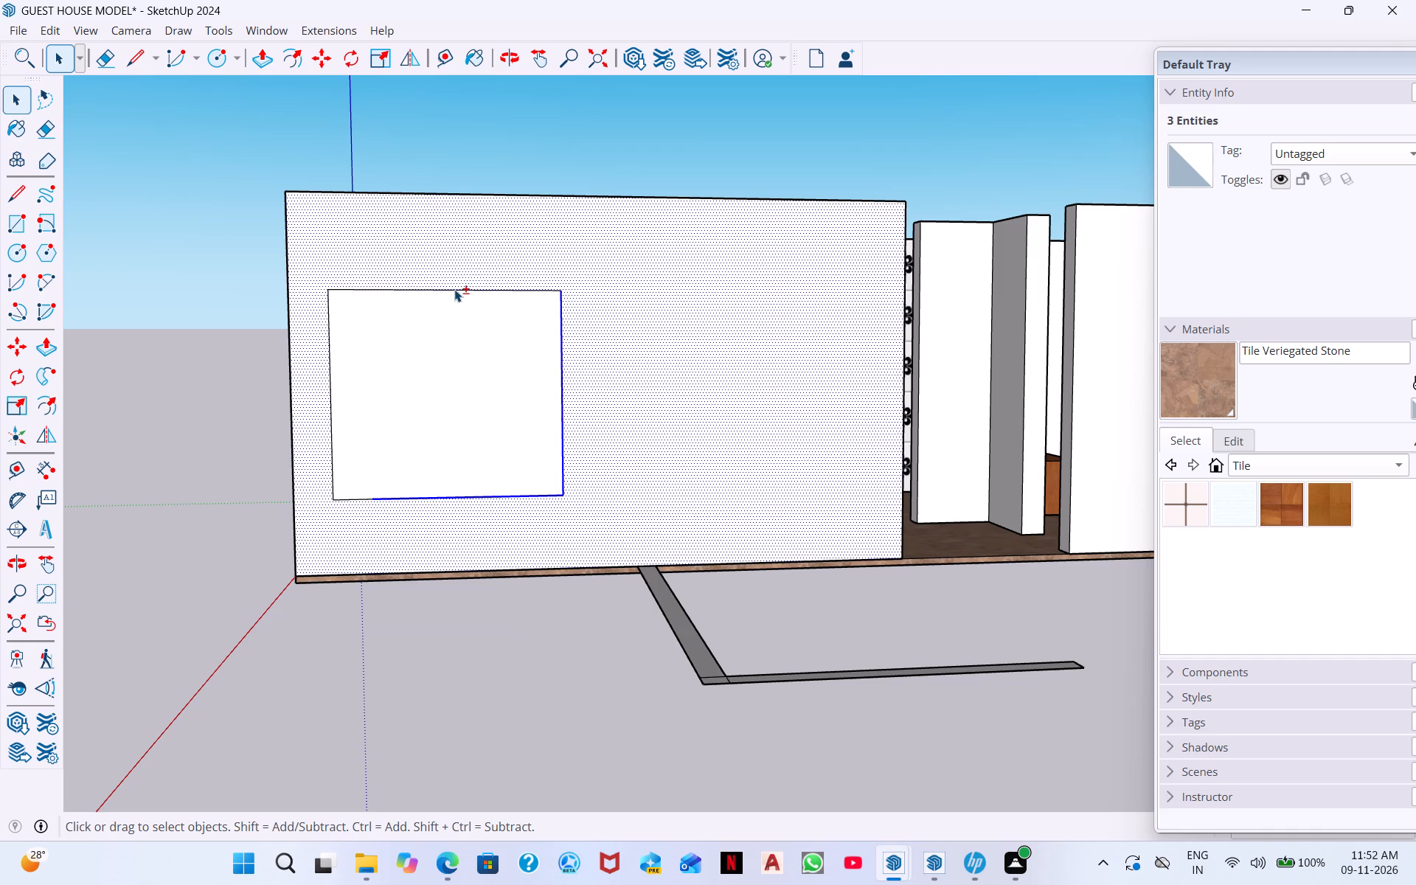
{"action": "left_click", "coordinate": [454, 289], "text": "shift"}
{"action": "left_click", "coordinate": [327, 340], "text": "shift"}
{"action": "triple_click", "coordinate": [359, 500], "text": "shift"}
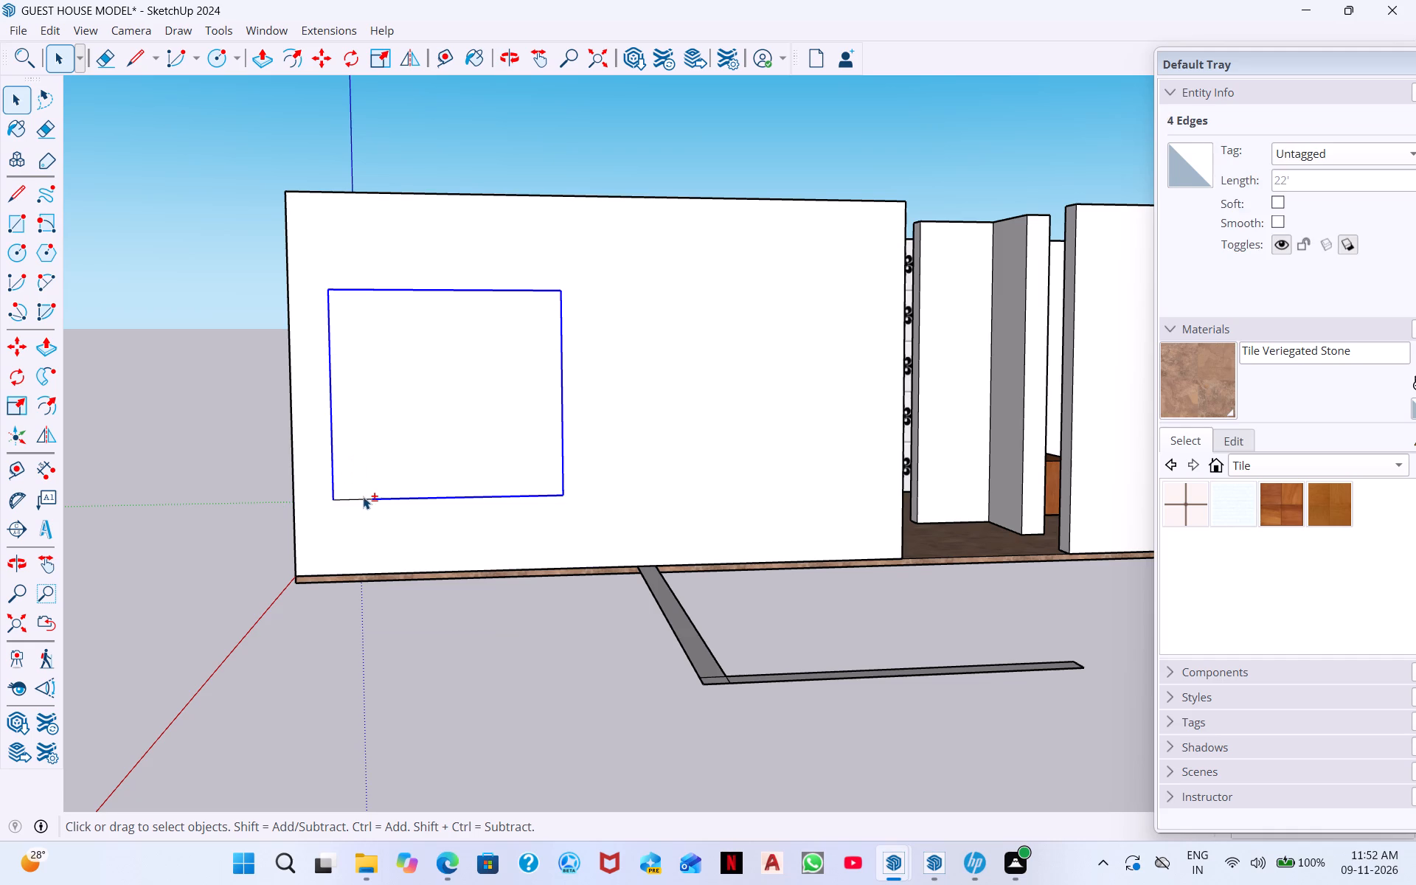
{"action": "left_click", "coordinate": [363, 496], "text": "shift"}
{"action": "left_click", "coordinate": [358, 499], "text": "shift"}
{"action": "left_click", "coordinate": [378, 457], "text": "shift"}
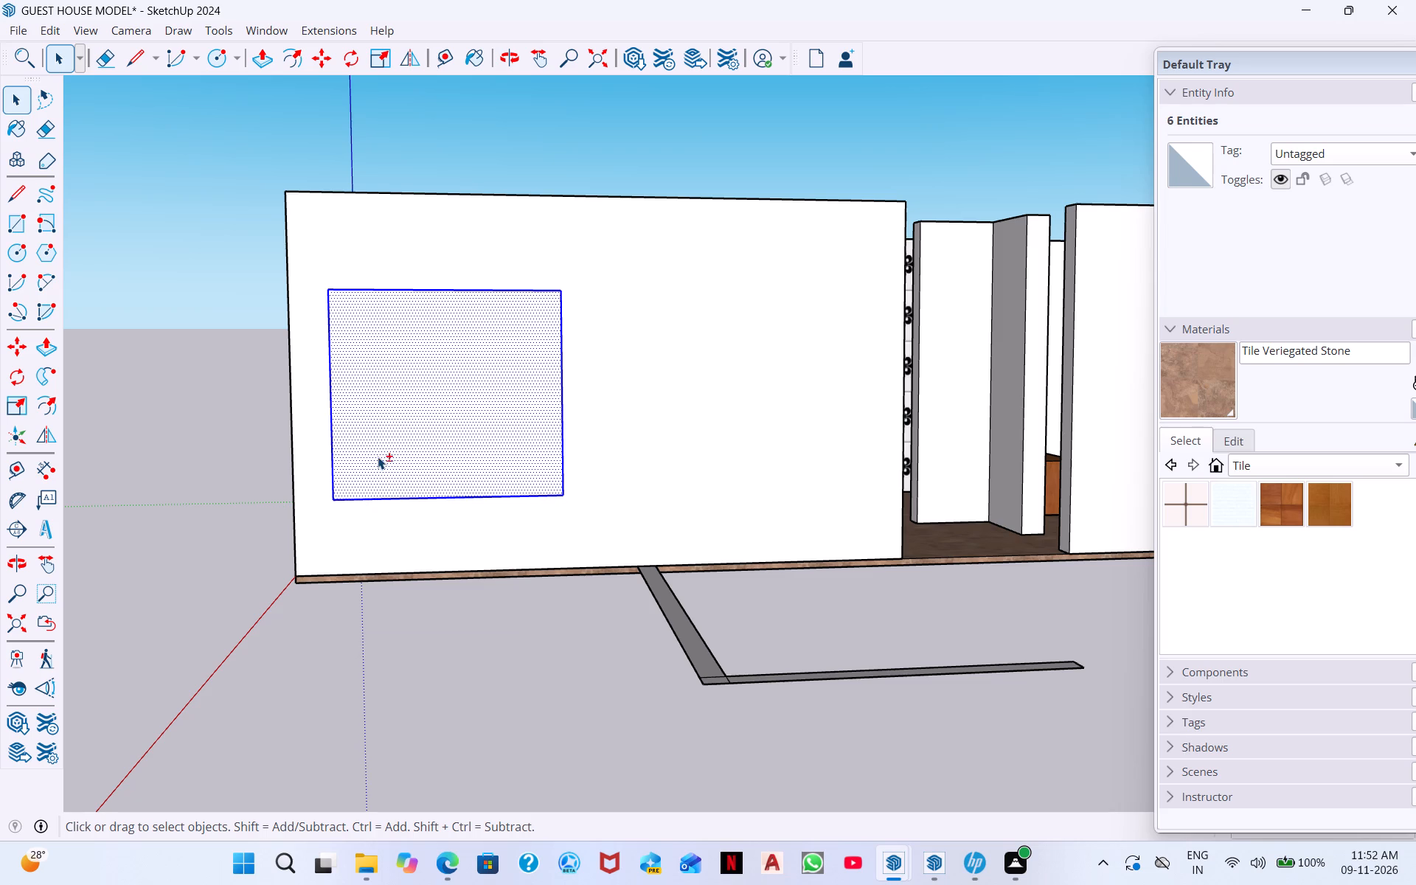
Draw a 2' line up the outer vertical edge of the plain front wall, starting from its bottom corner.
{"action": "scroll", "coordinate": [399, 430], "scroll_direction": "down", "scroll_amount": 3}
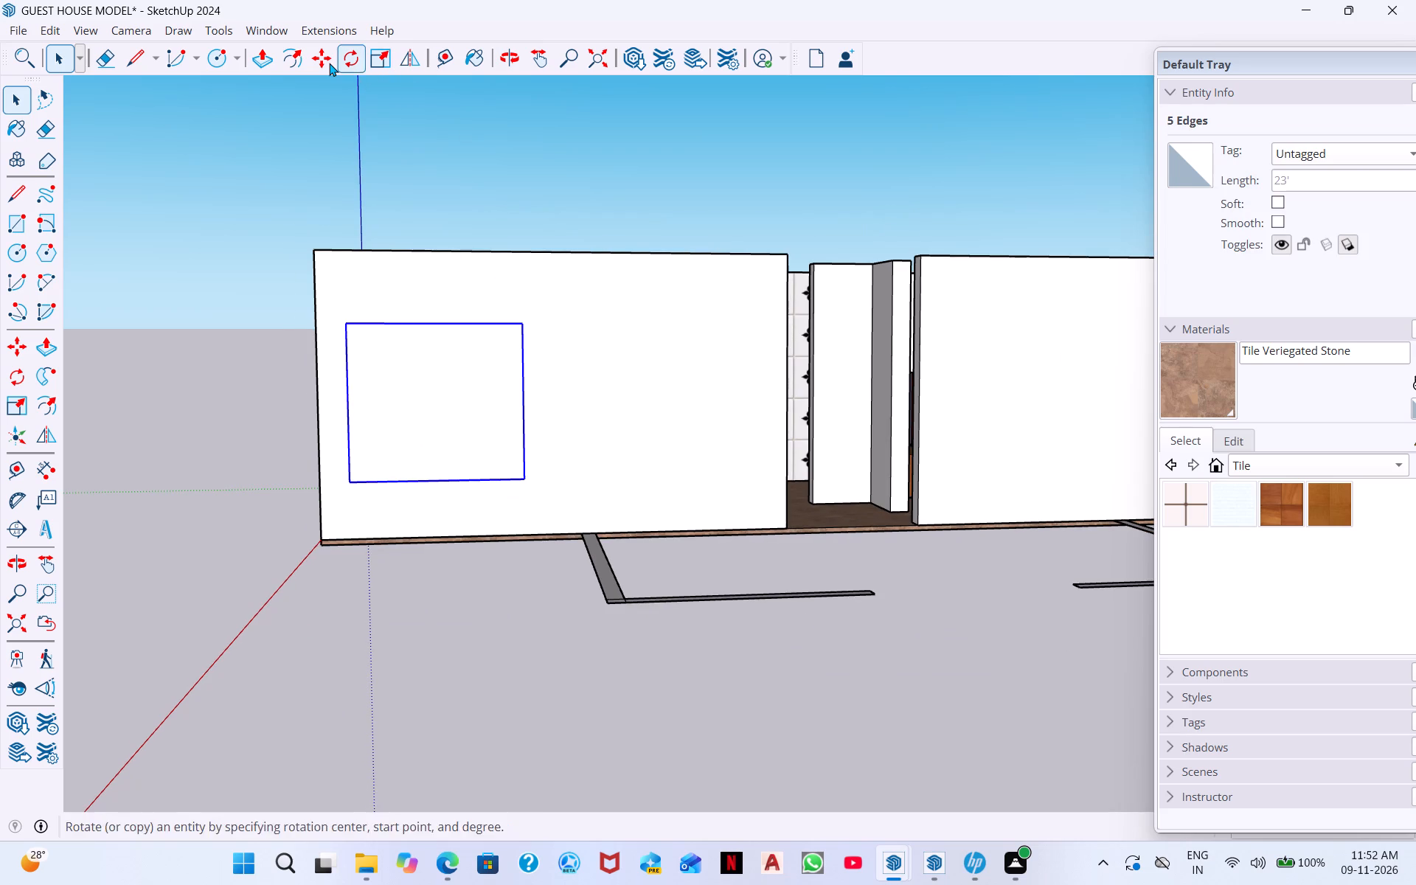
{"action": "scroll", "coordinate": [310, 103], "scroll_direction": "down", "scroll_amount": 2}
{"action": "scroll", "coordinate": [423, 289], "scroll_direction": "down", "scroll_amount": 2}
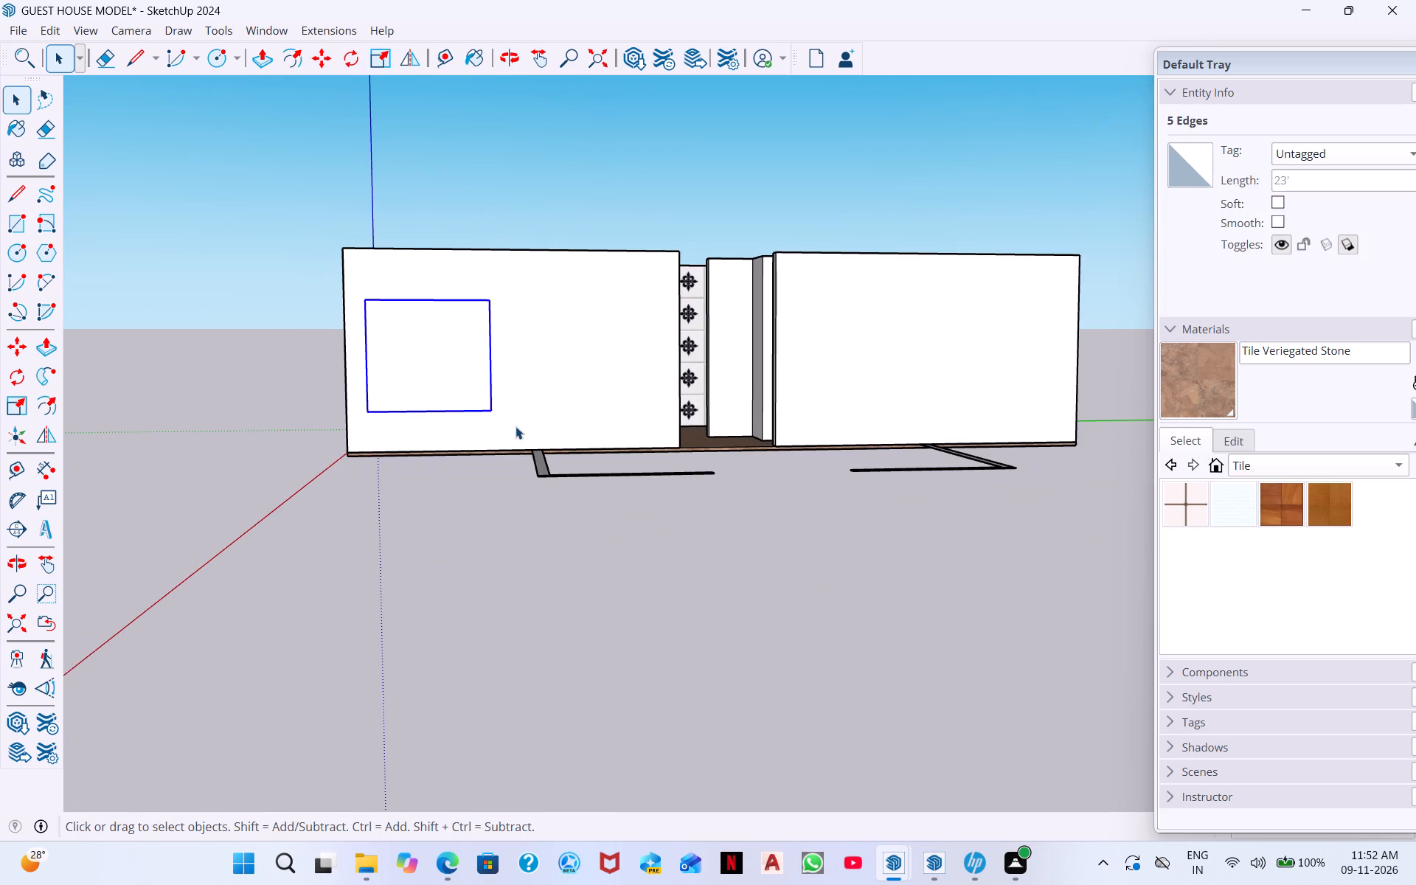
{"action": "left_click", "coordinate": [139, 56]}
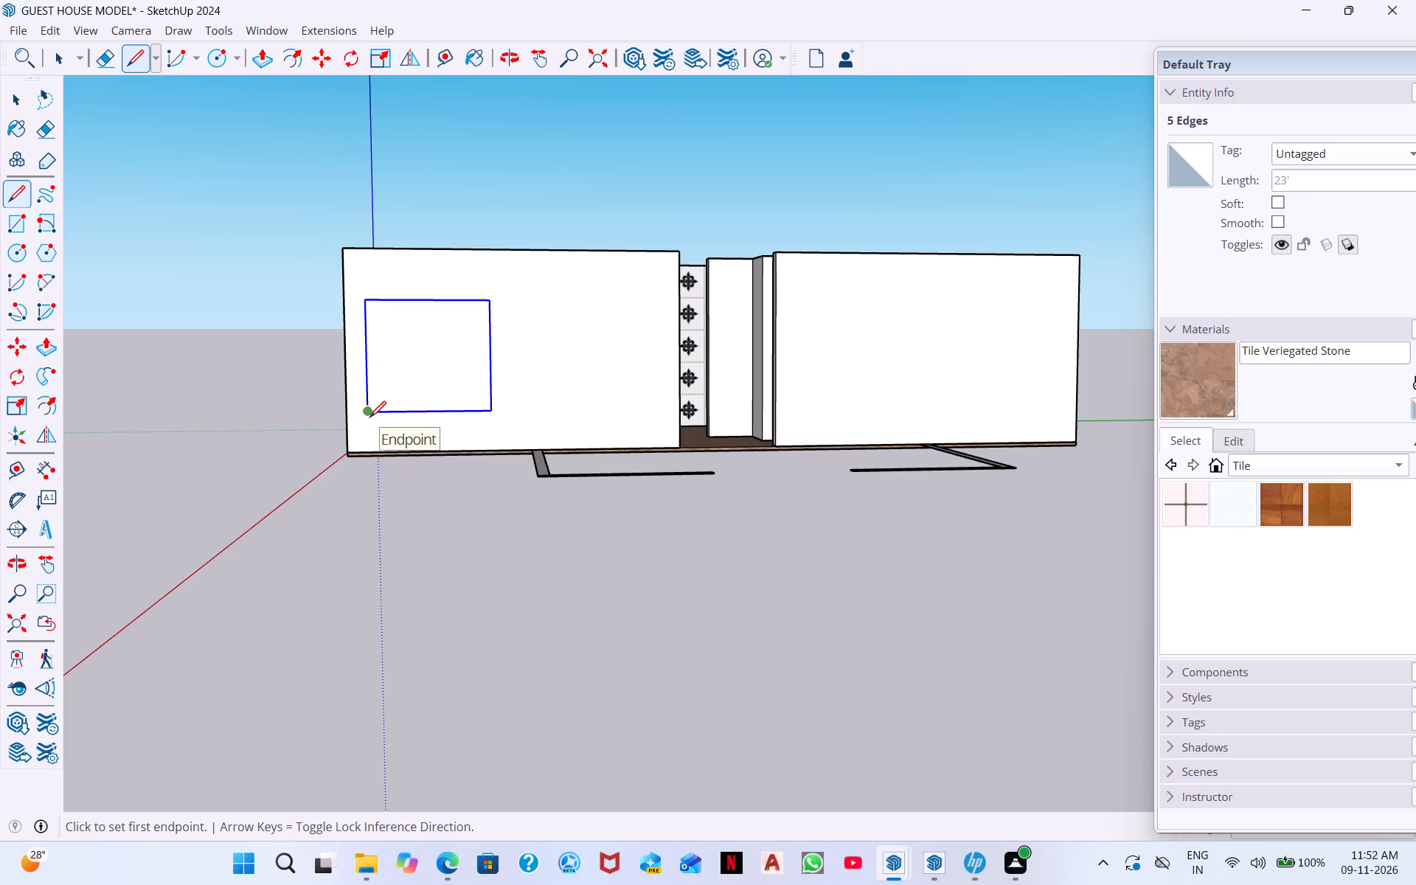
{"action": "left_click", "coordinate": [1076, 437]}
{"action": "left_click", "coordinate": [1077, 403]}
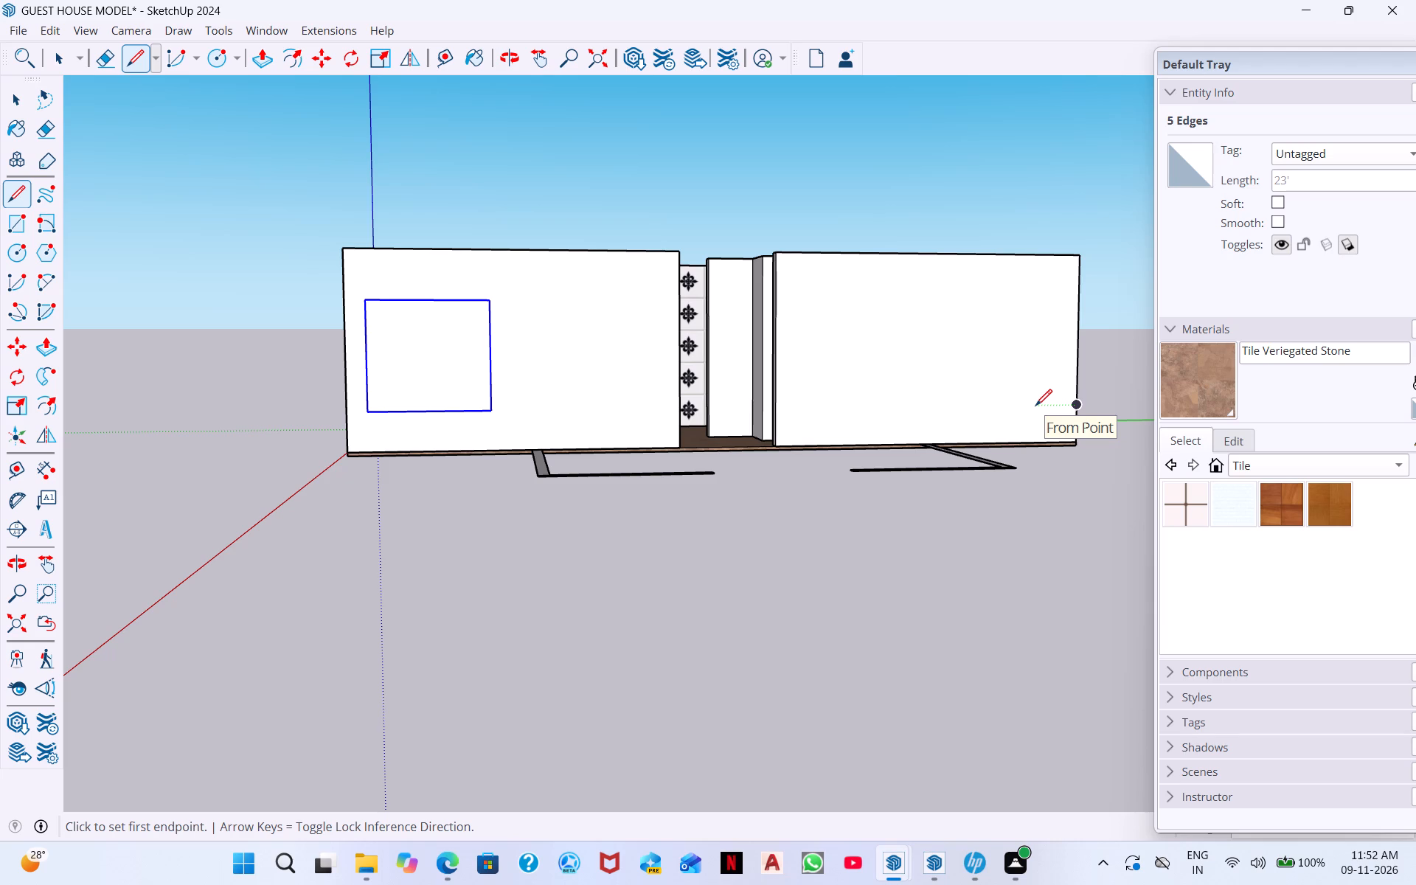
{"action": "type", "text": "2'"}
{"action": "key", "text": "Return"}
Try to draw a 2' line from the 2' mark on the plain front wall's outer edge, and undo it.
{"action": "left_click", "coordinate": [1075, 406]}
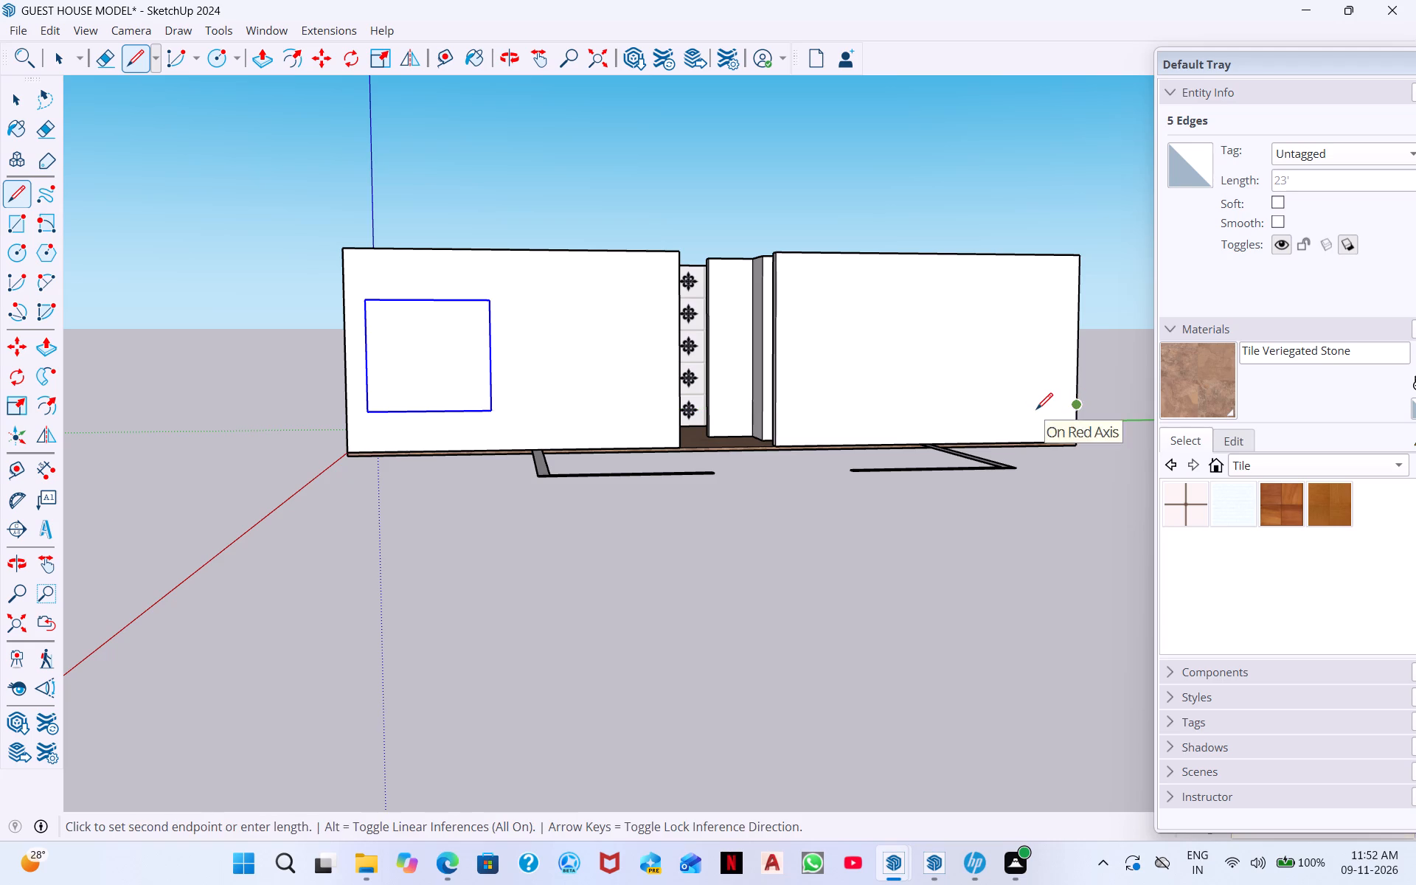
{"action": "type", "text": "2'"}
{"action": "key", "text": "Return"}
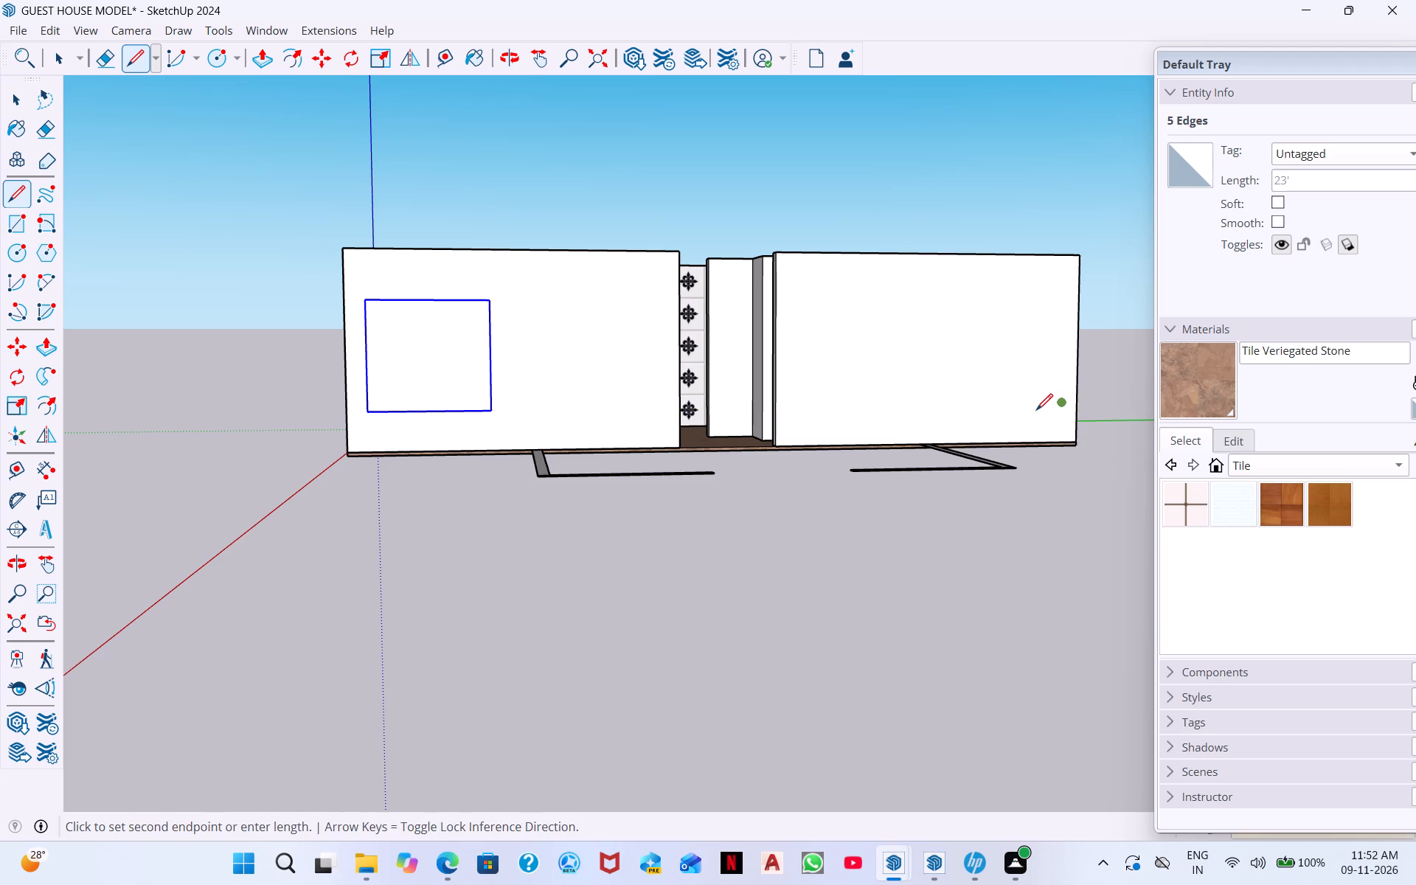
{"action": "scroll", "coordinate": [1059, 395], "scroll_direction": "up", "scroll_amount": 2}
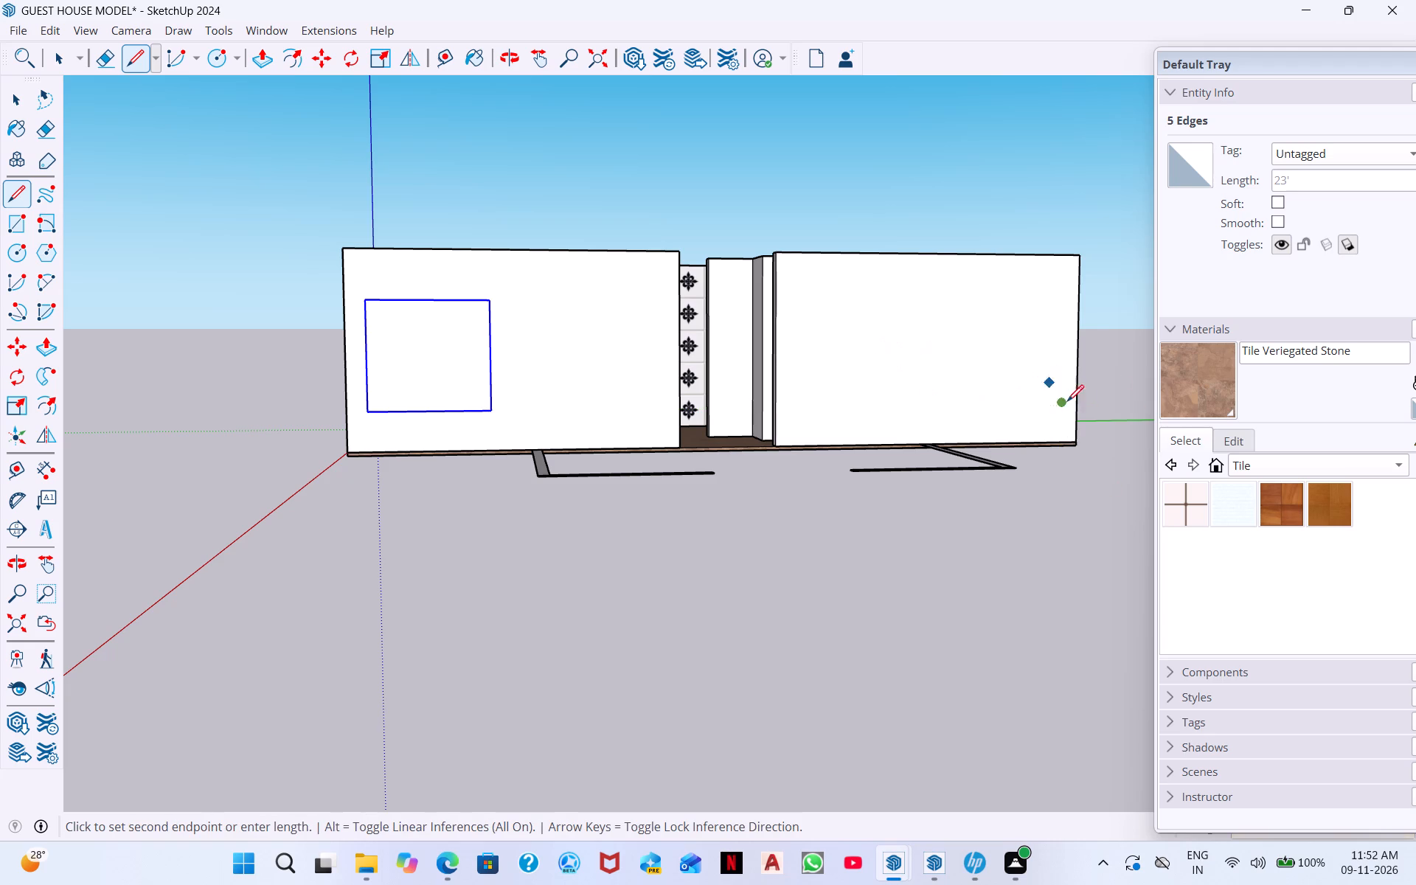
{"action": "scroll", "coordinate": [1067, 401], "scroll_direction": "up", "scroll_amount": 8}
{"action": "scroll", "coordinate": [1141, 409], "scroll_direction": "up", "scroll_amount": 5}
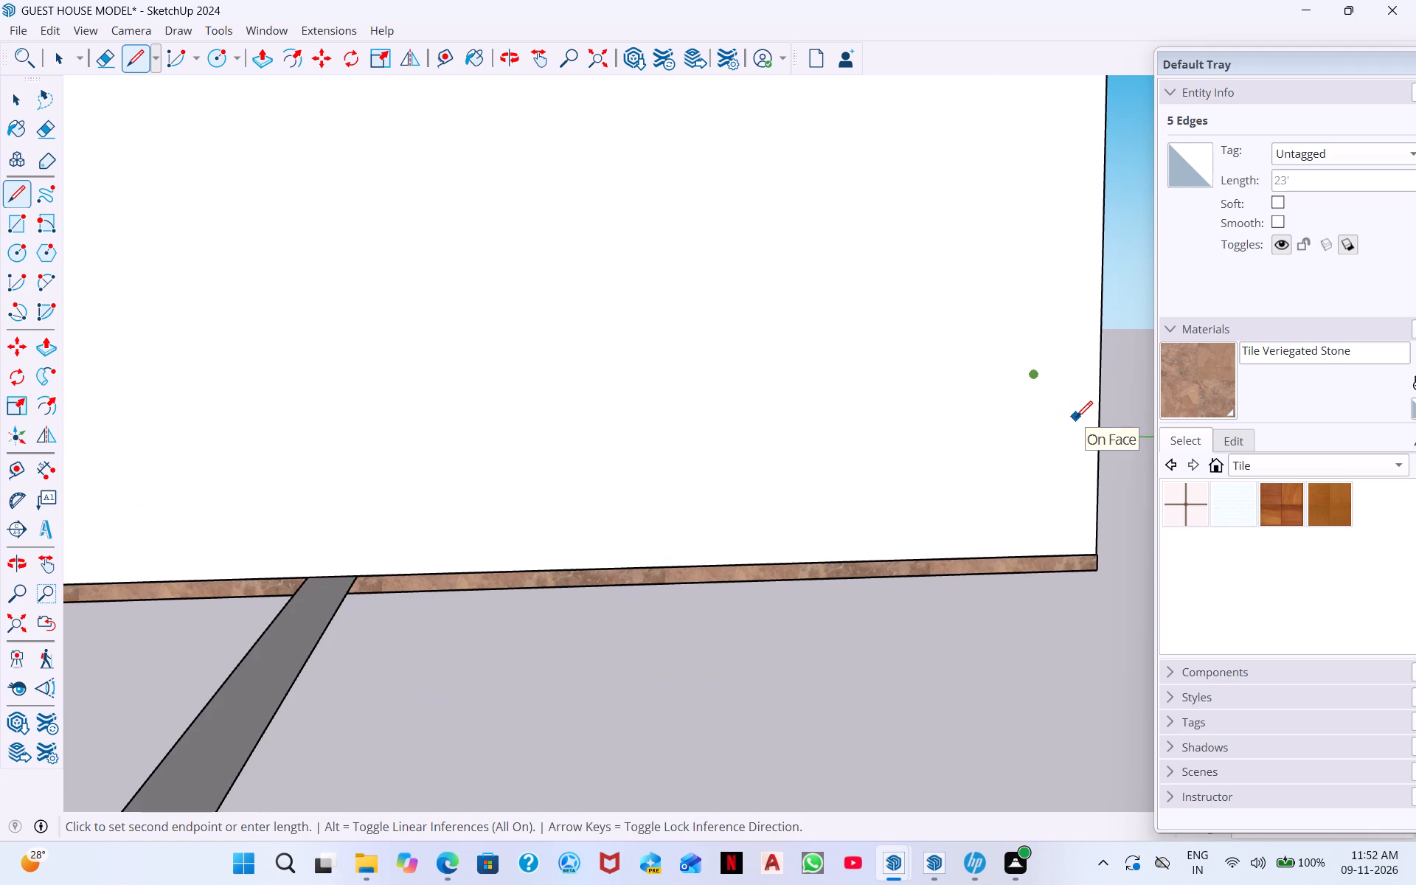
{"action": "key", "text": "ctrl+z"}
Draw a 2' horizontal line from the 2' mark on the outer edge inward across the plain front wall's face.
{"action": "scroll", "coordinate": [1070, 414], "scroll_direction": "down", "scroll_amount": 8}
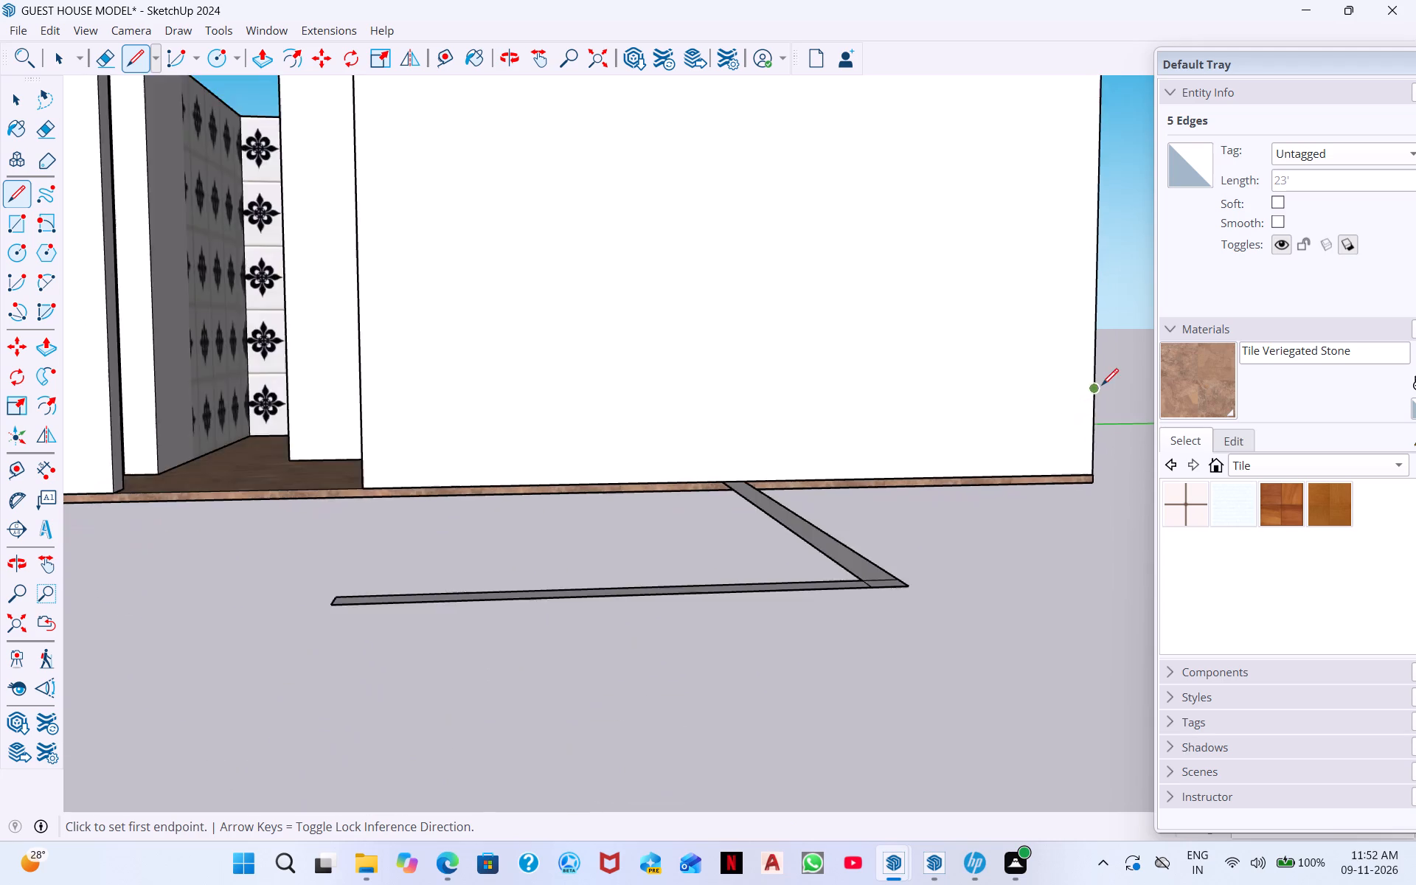
{"action": "scroll", "coordinate": [1102, 385], "scroll_direction": "down", "scroll_amount": 3}
{"action": "scroll", "coordinate": [454, 479], "scroll_direction": "down", "scroll_amount": 8}
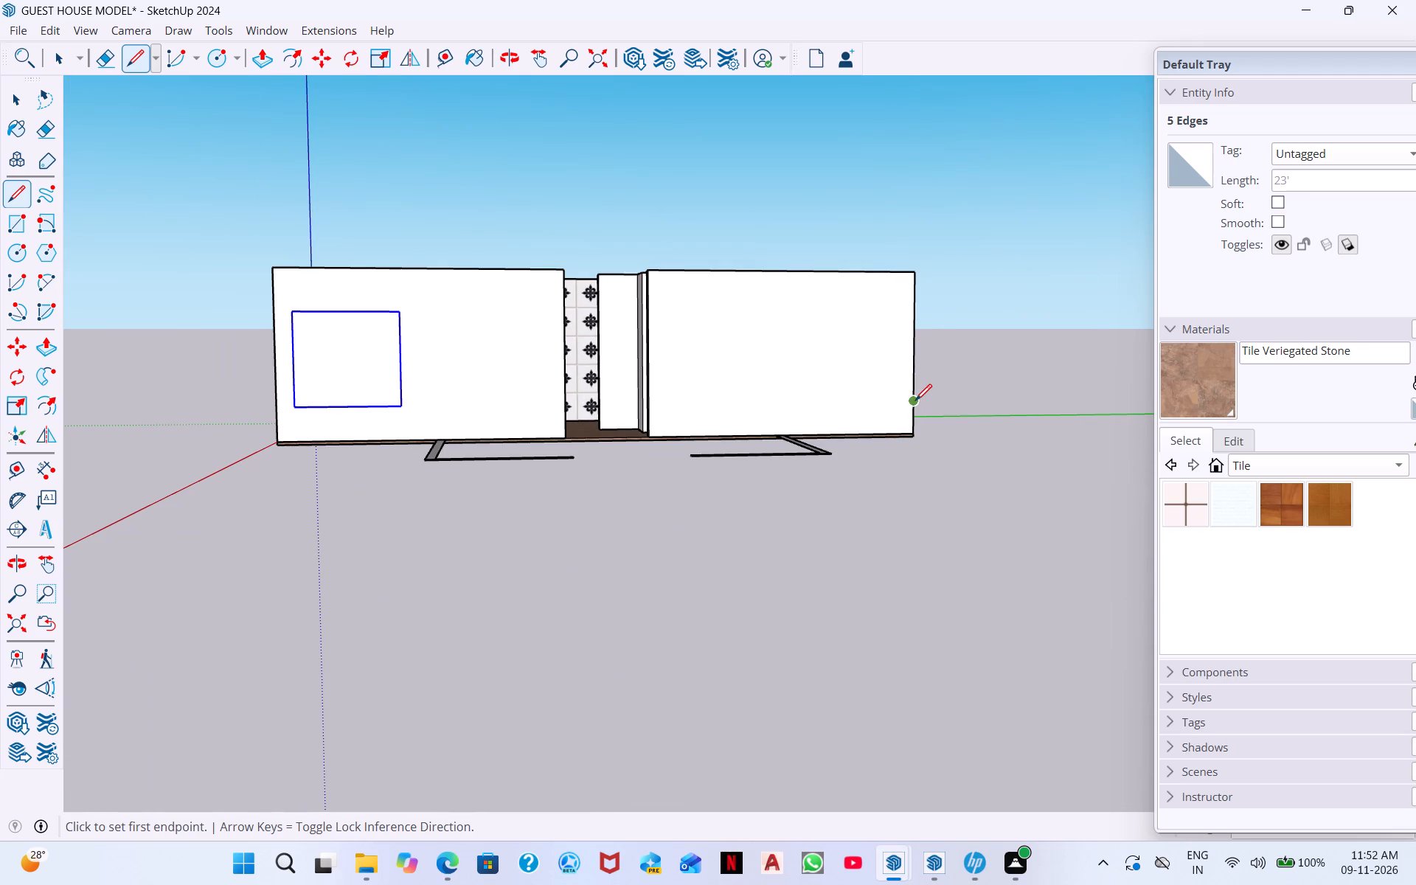
{"action": "left_click", "coordinate": [915, 400]}
{"action": "scroll", "coordinate": [879, 404], "scroll_direction": "up", "scroll_amount": 4}
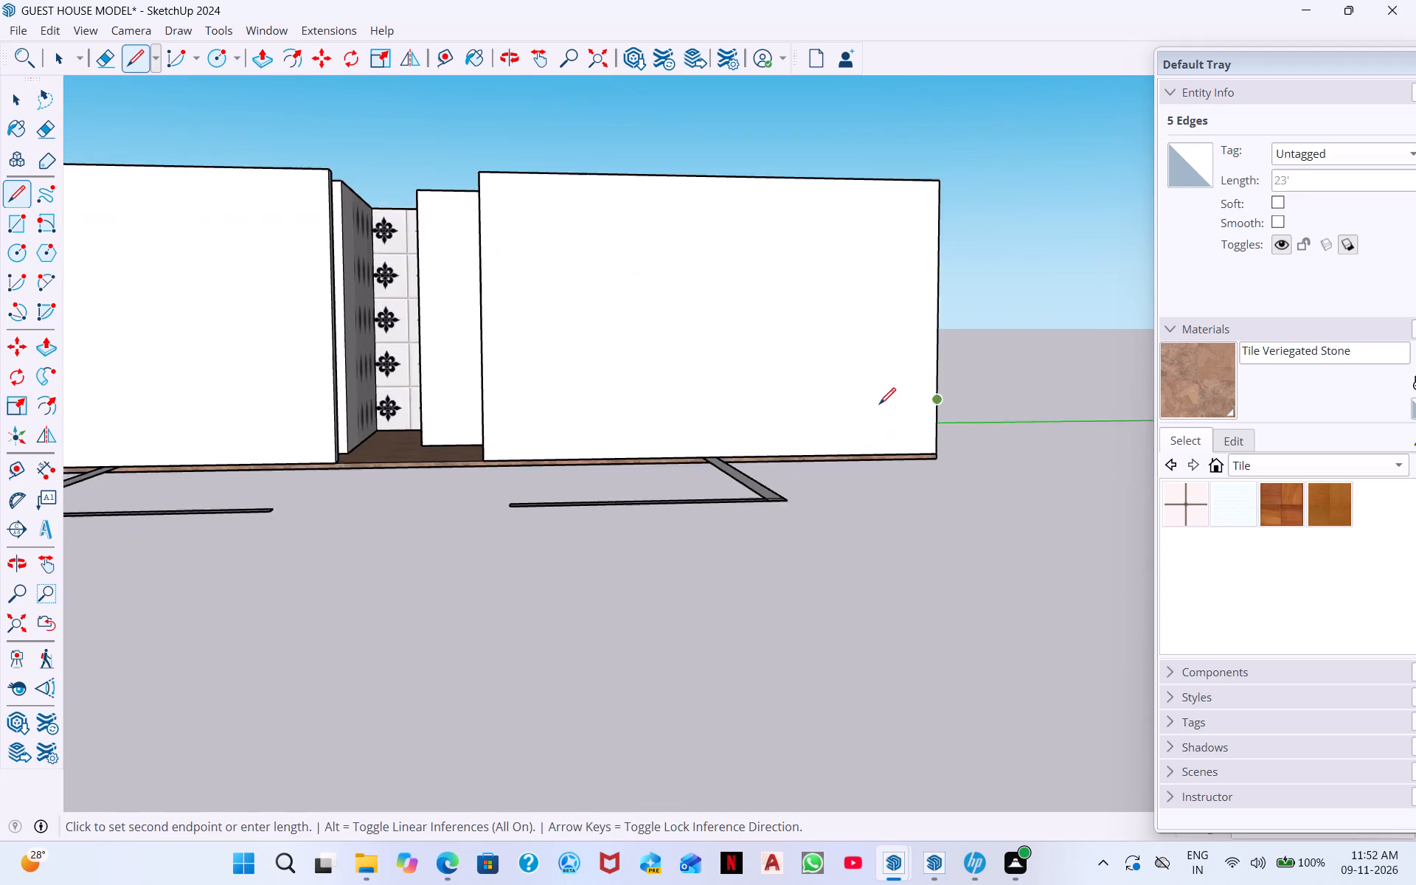
{"action": "scroll", "coordinate": [879, 404], "scroll_direction": "up", "scroll_amount": 7}
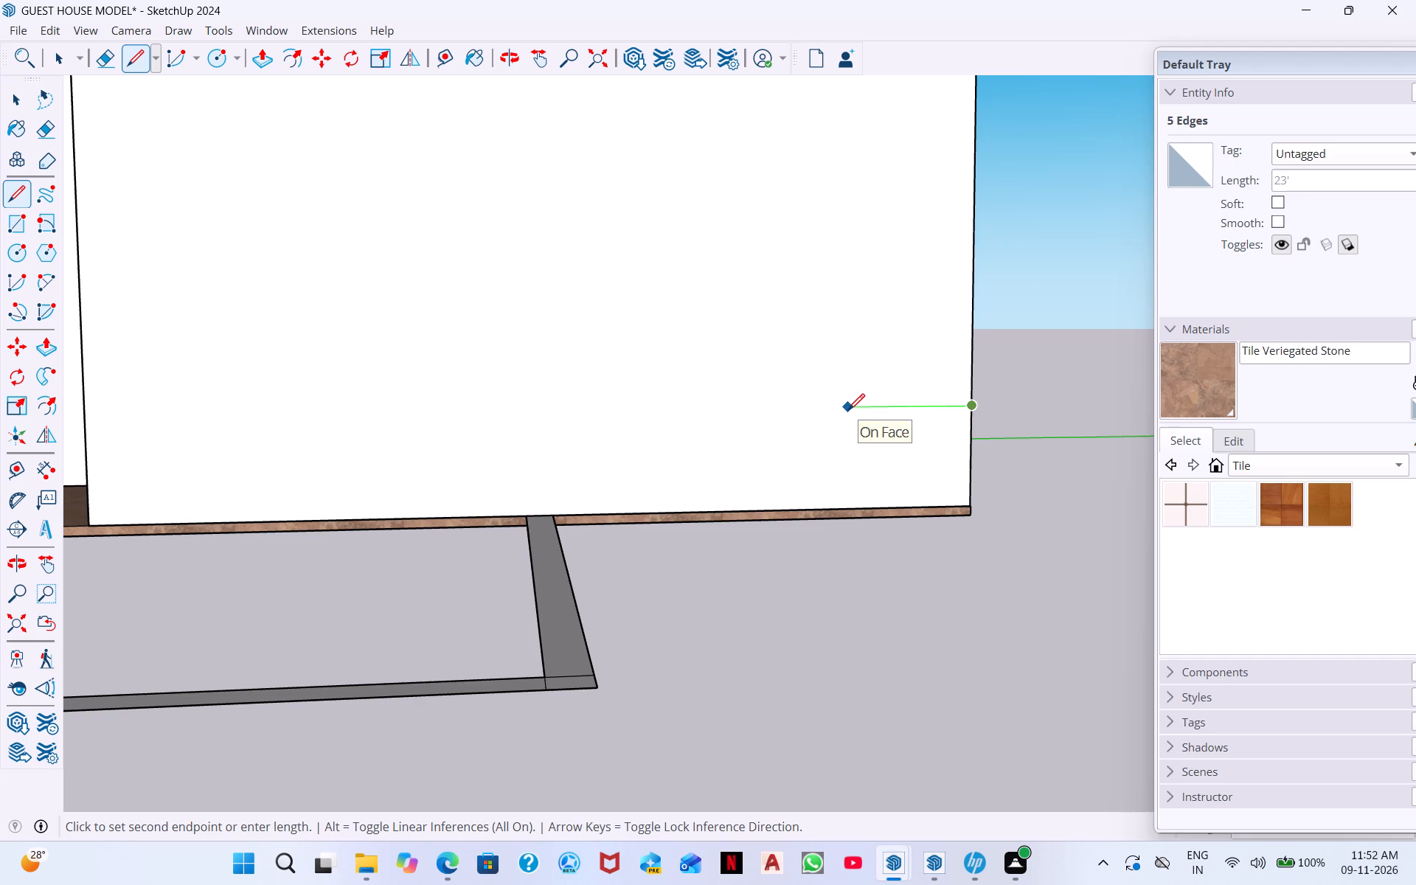
{"action": "type", "text": "2'"}
{"action": "key", "text": "Return"}
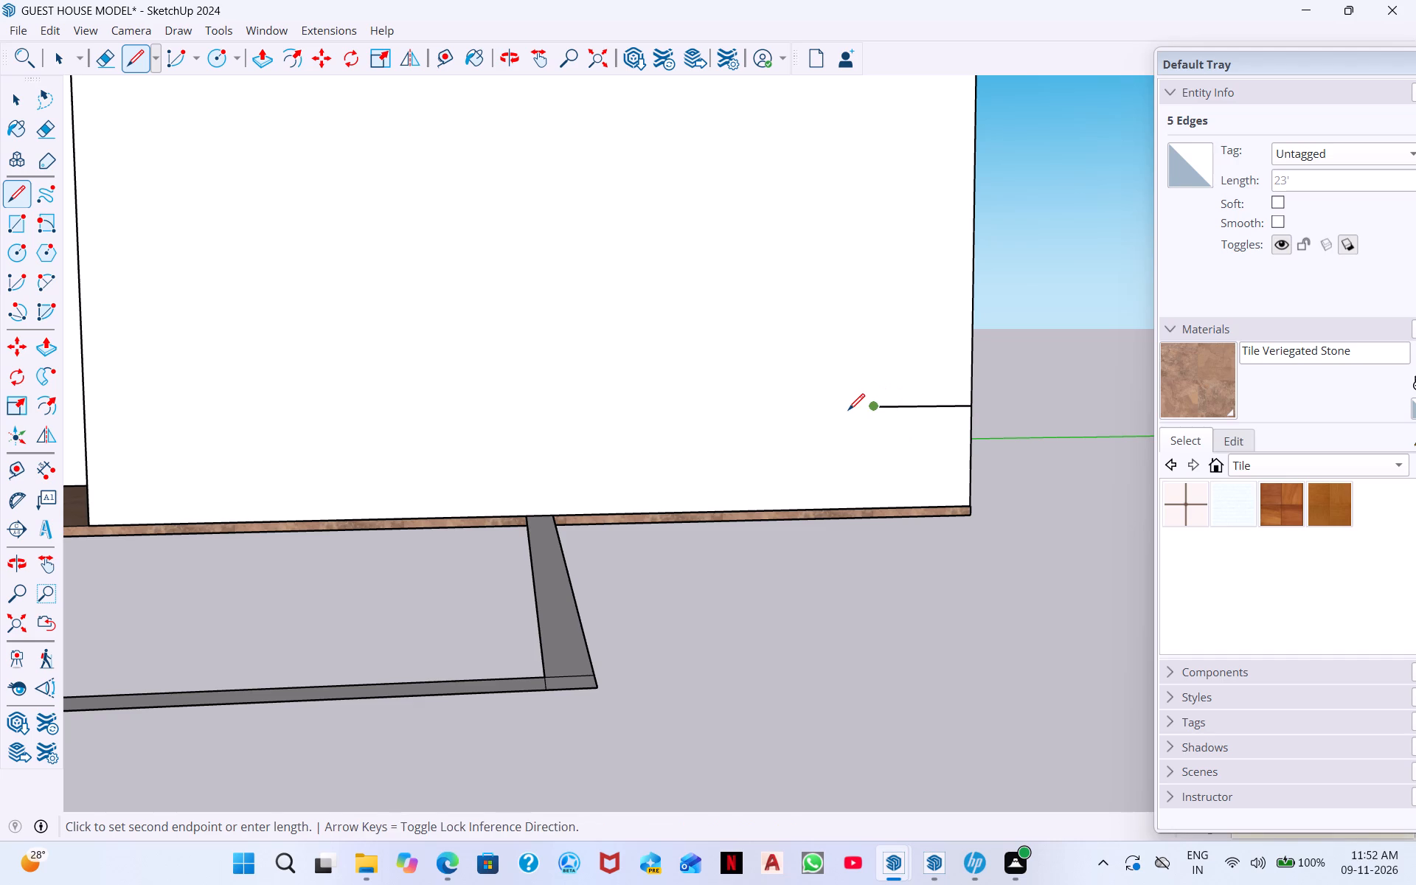
{"action": "key", "text": "space"}
Copy the selected window outline by its bottom corner nearest the doorway to the inner end of the 2' line on the second front wall.
{"action": "scroll", "coordinate": [651, 464], "scroll_direction": "down", "scroll_amount": 17}
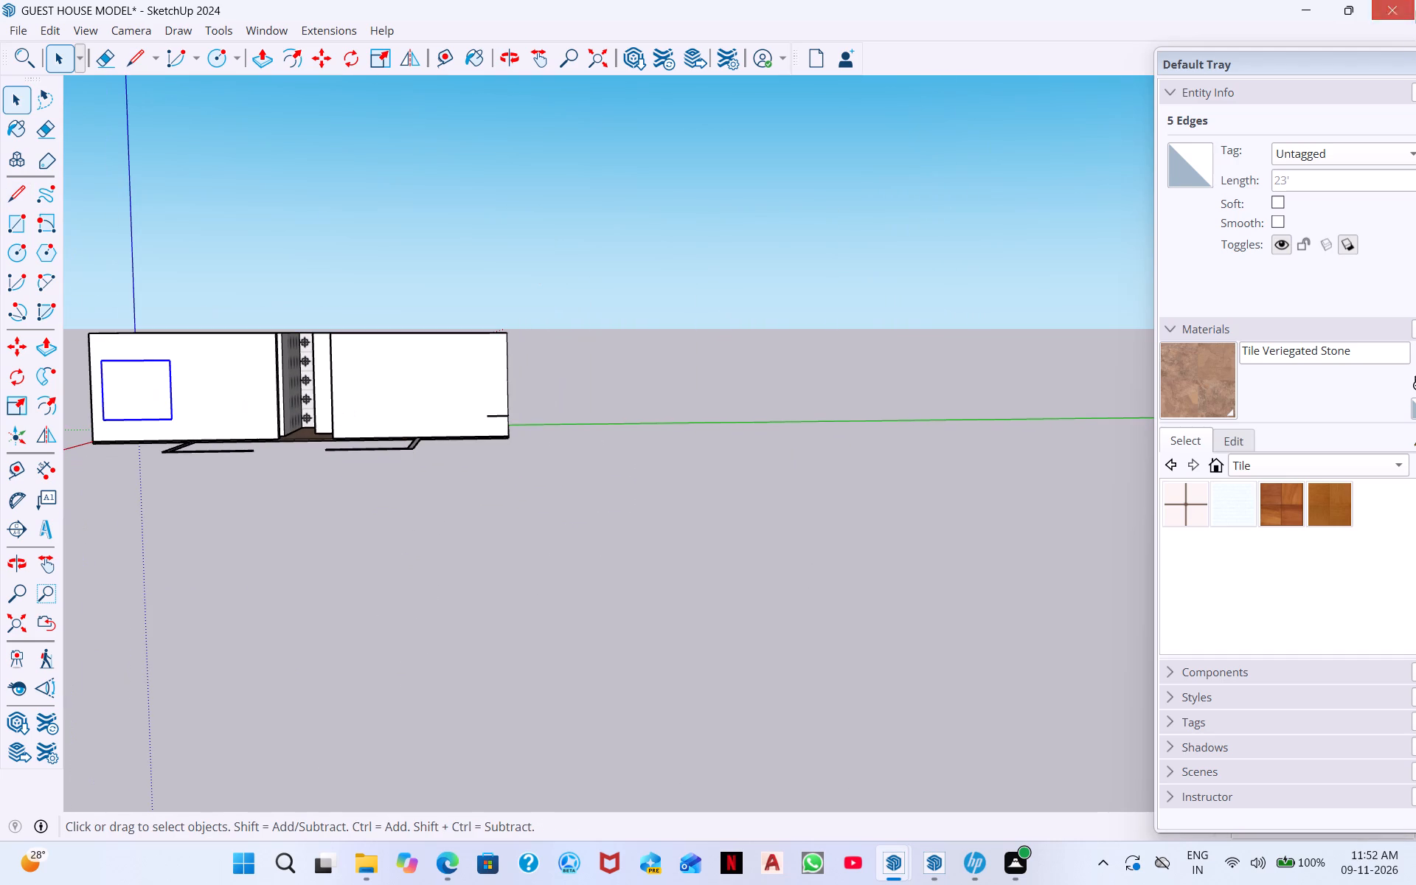
{"action": "left_click", "coordinate": [330, 57]}
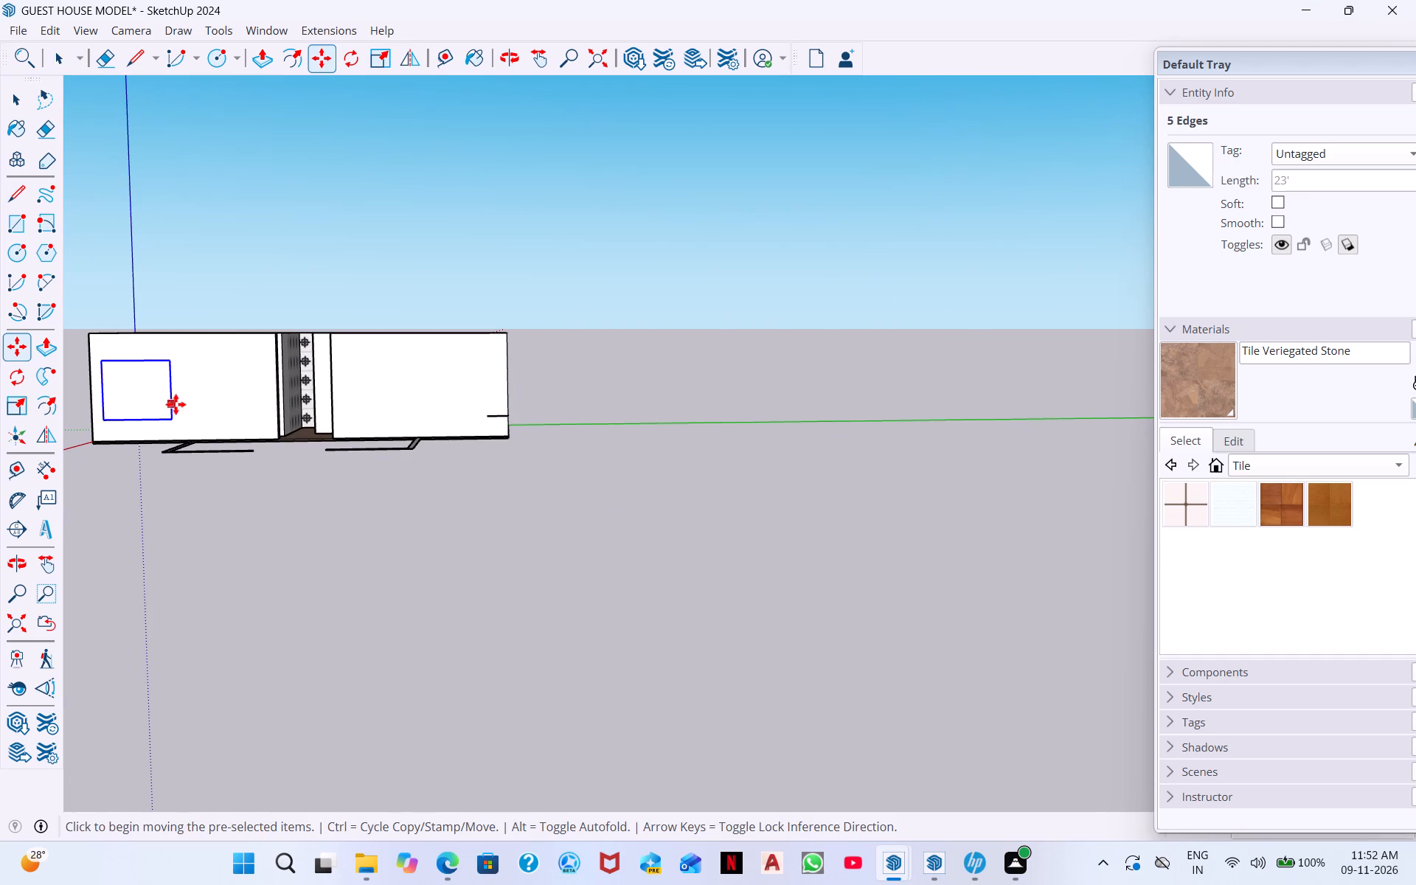
{"action": "left_click", "coordinate": [166, 418]}
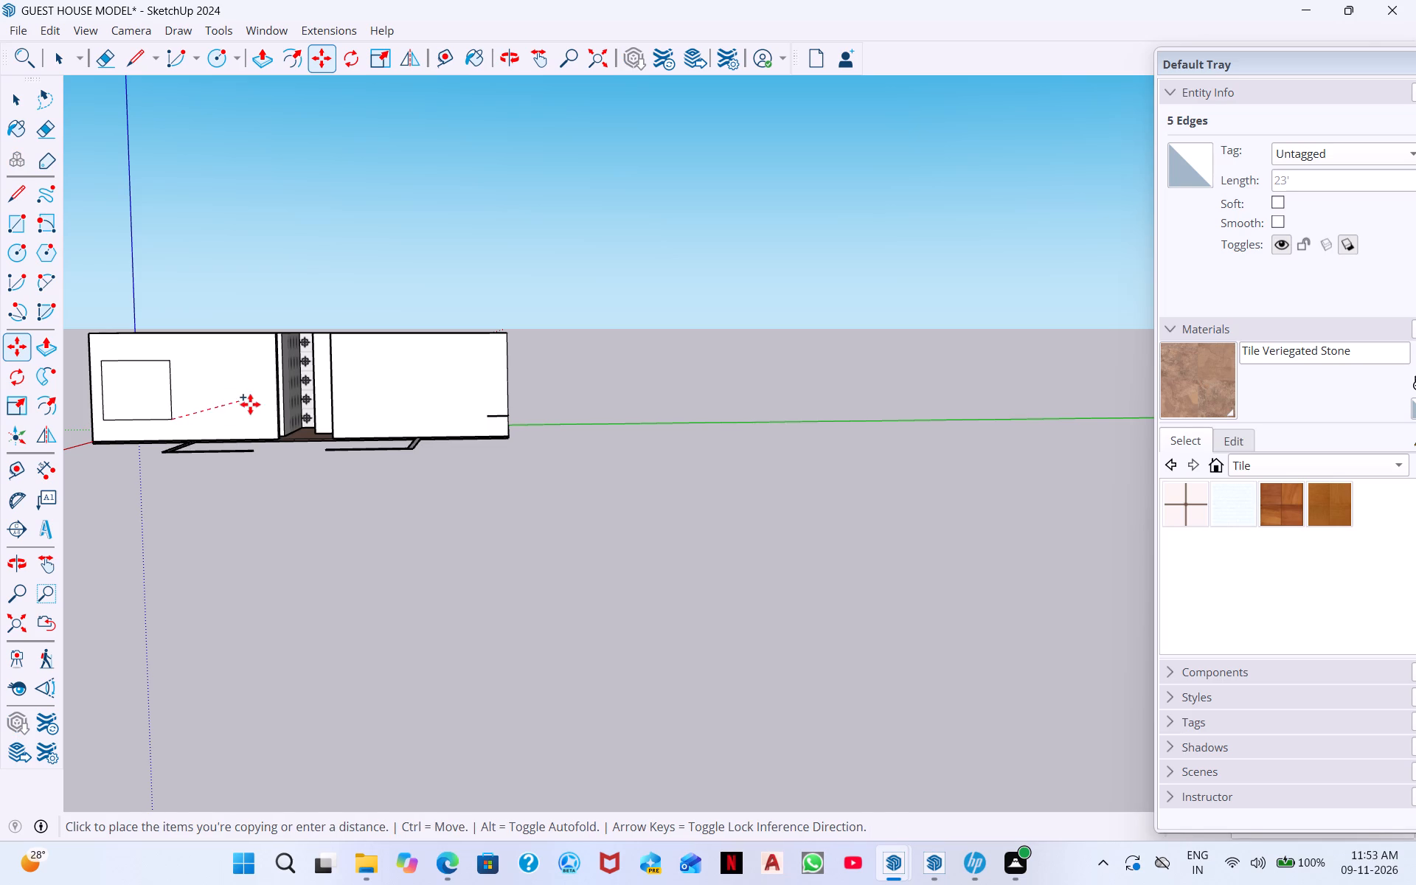
{"action": "scroll", "coordinate": [491, 415], "scroll_direction": "up", "scroll_amount": 4}
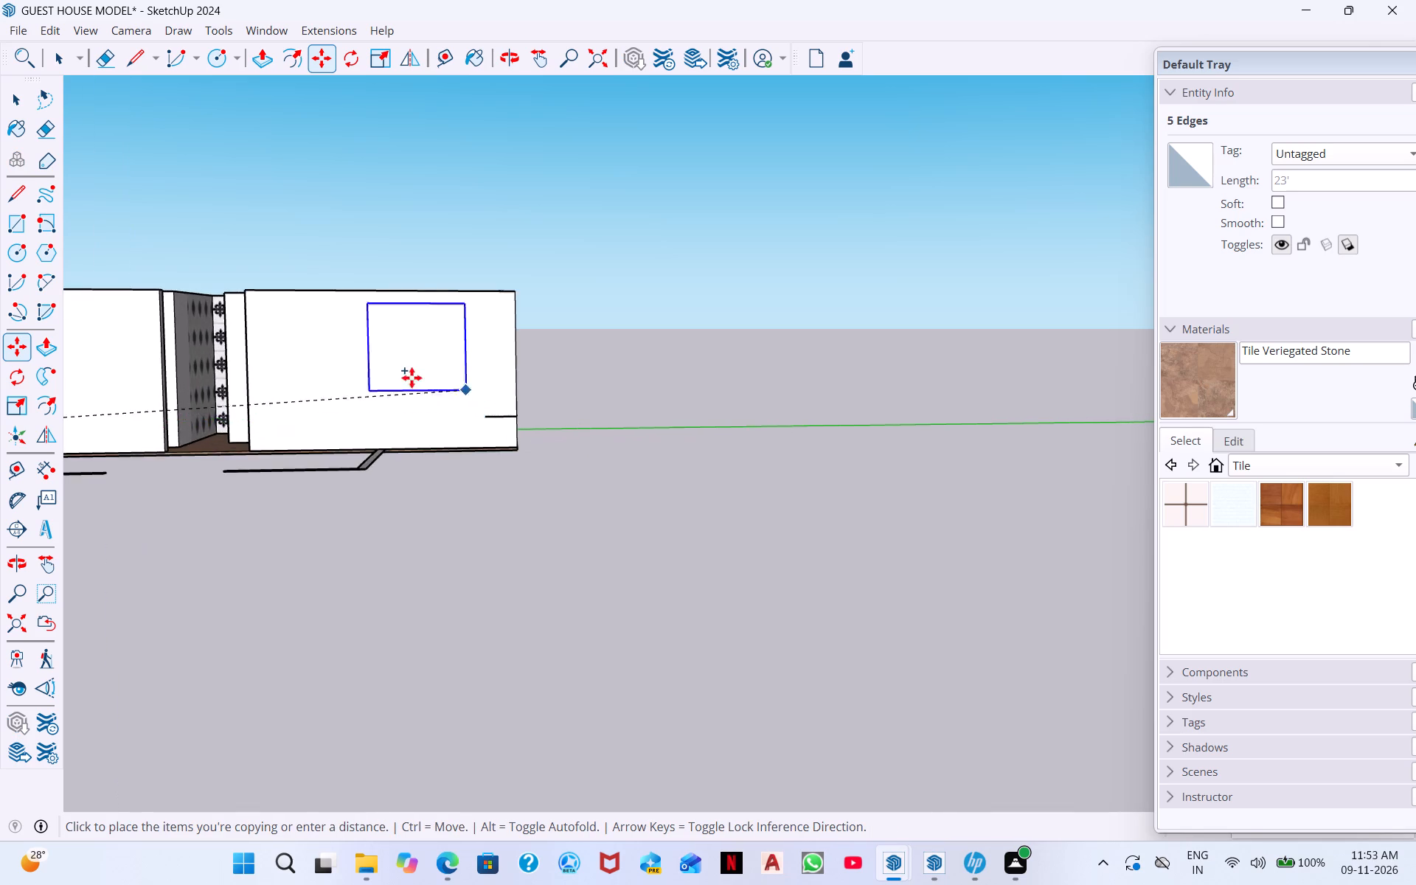
{"action": "scroll", "coordinate": [407, 378], "scroll_direction": "up", "scroll_amount": 5}
{"action": "scroll", "coordinate": [532, 468], "scroll_direction": "up", "scroll_amount": 8}
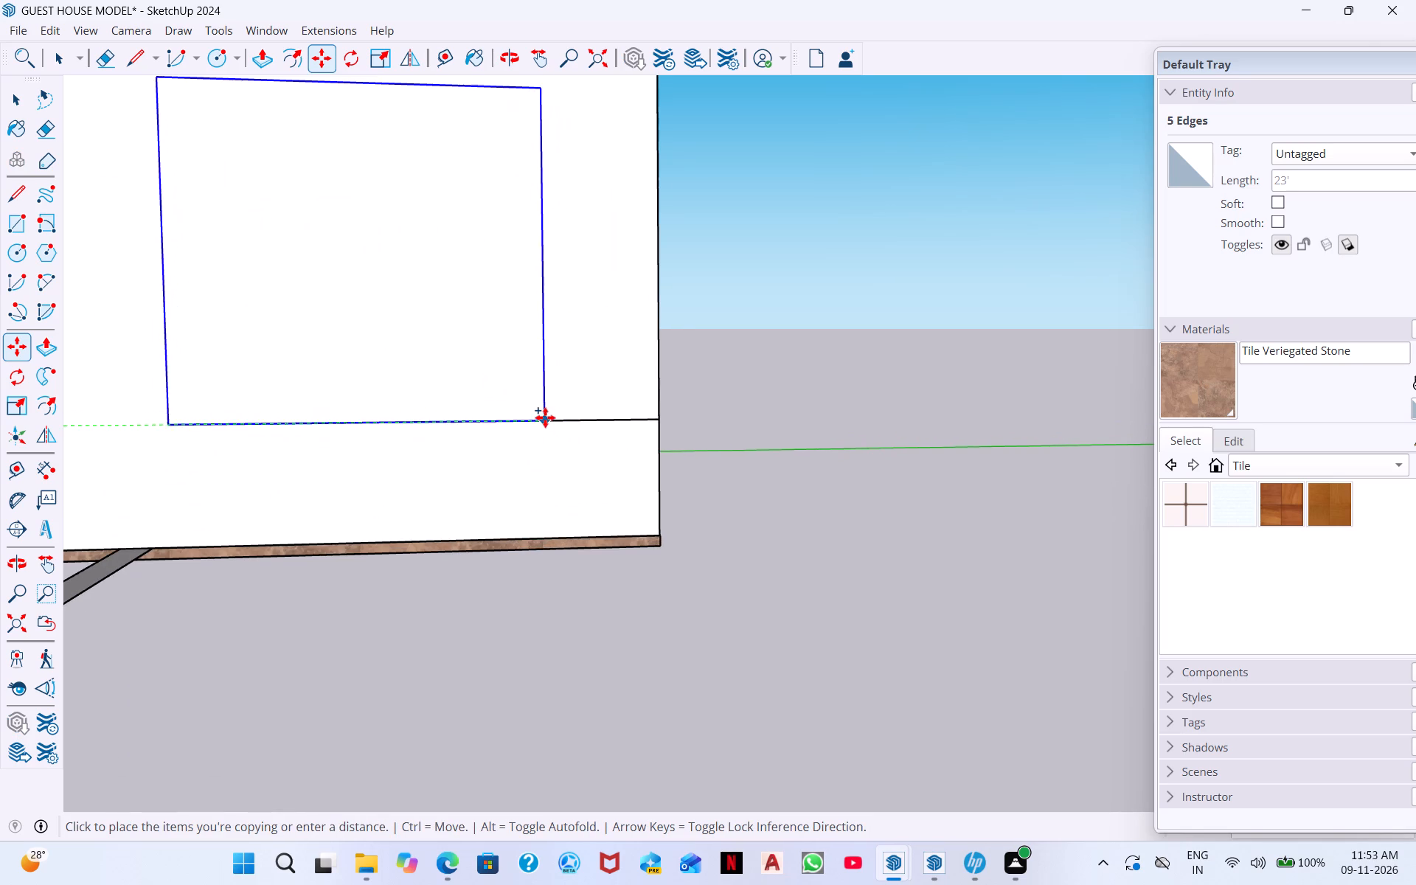
{"action": "left_click", "coordinate": [545, 418]}
{"action": "key", "text": "space"}
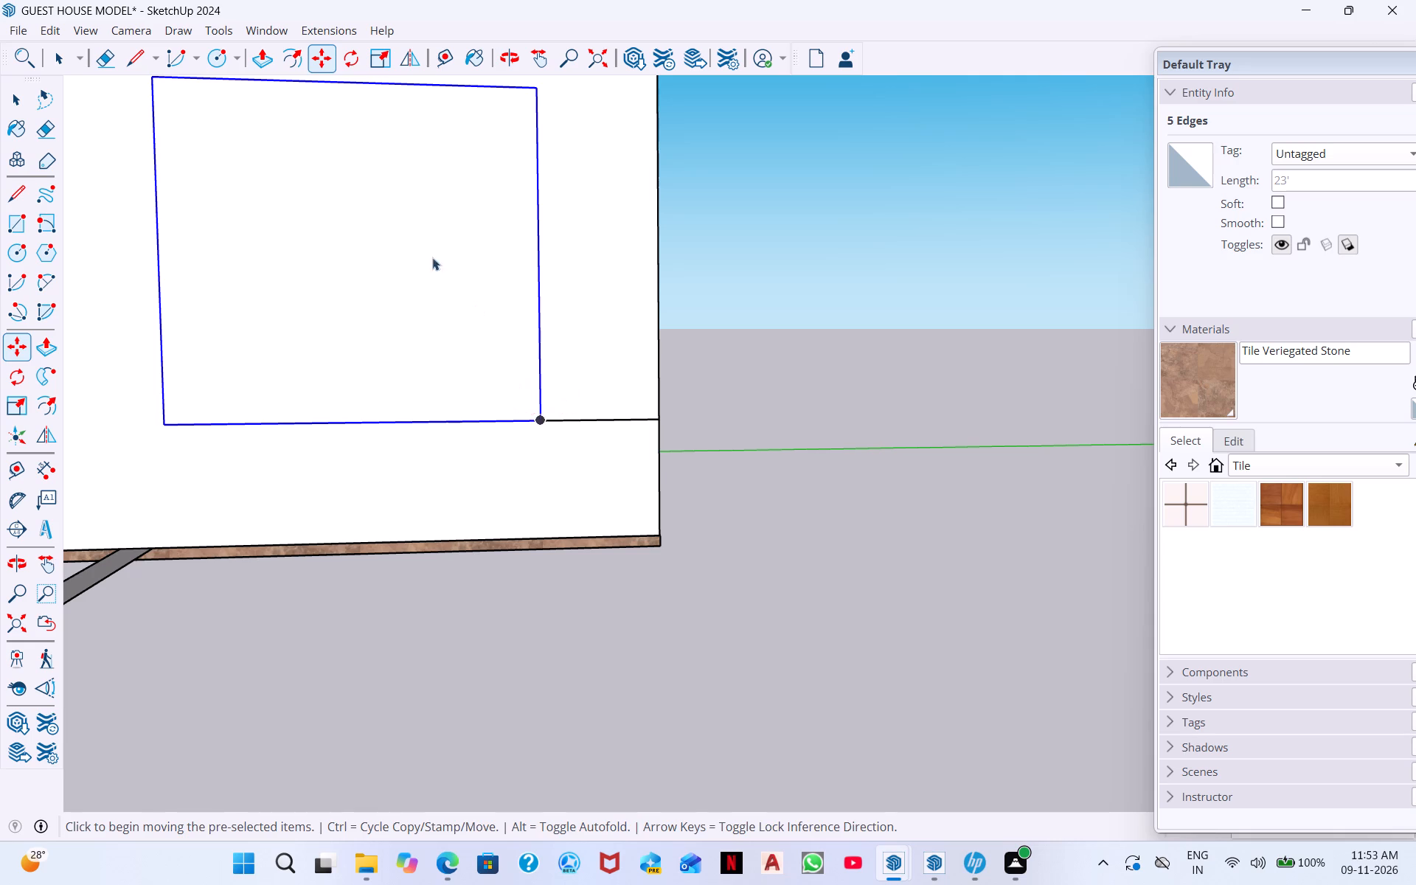
Erase the 2' horizontal guide line between the copied window outline and the second front wall's outer edge.
{"action": "left_click", "coordinate": [106, 55]}
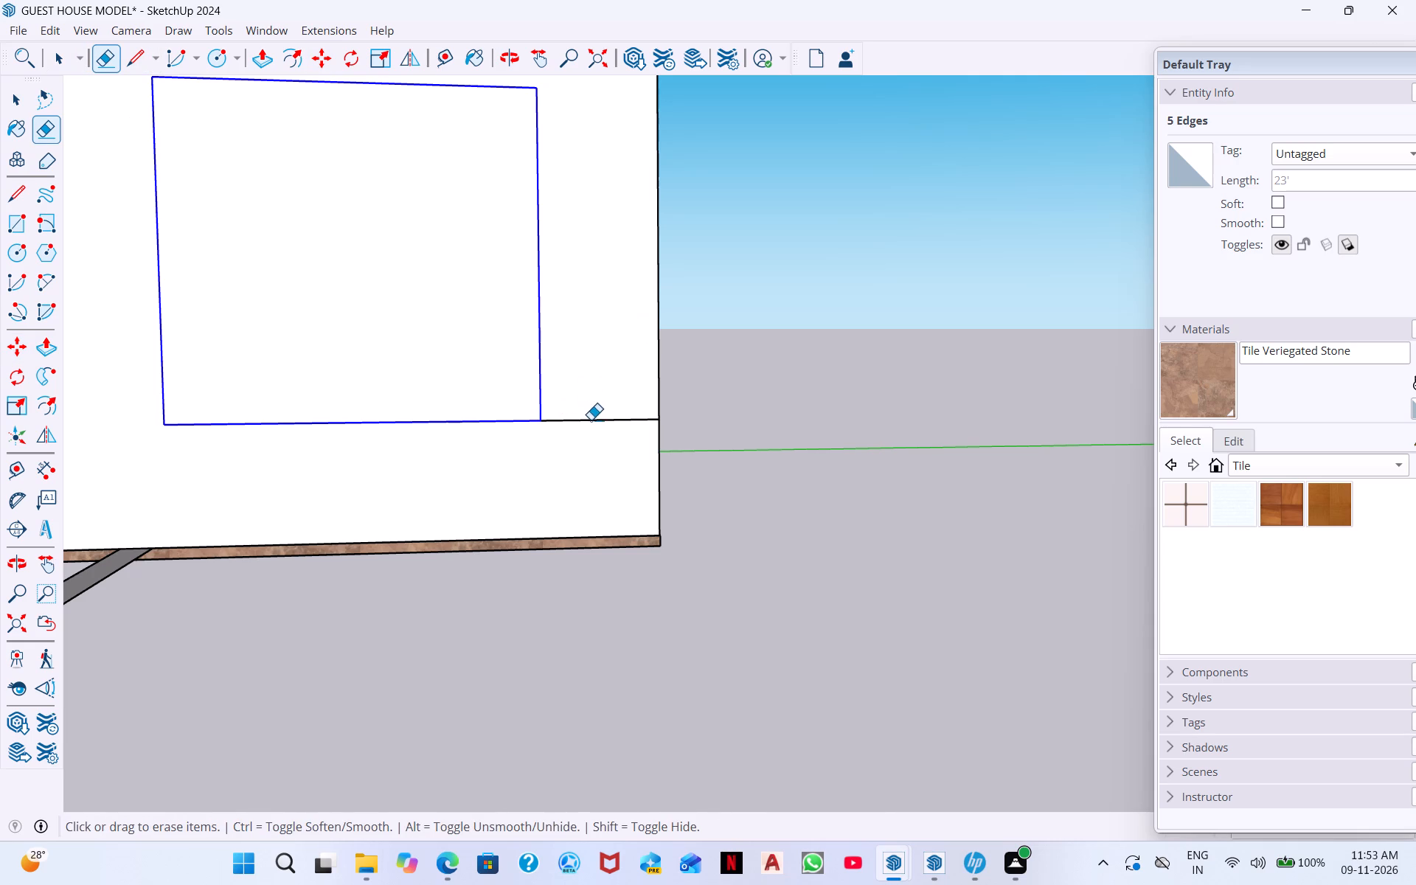
{"action": "left_click", "coordinate": [591, 419]}
{"action": "scroll", "coordinate": [594, 396], "scroll_direction": "down", "scroll_amount": 7}
{"action": "key", "text": "space"}
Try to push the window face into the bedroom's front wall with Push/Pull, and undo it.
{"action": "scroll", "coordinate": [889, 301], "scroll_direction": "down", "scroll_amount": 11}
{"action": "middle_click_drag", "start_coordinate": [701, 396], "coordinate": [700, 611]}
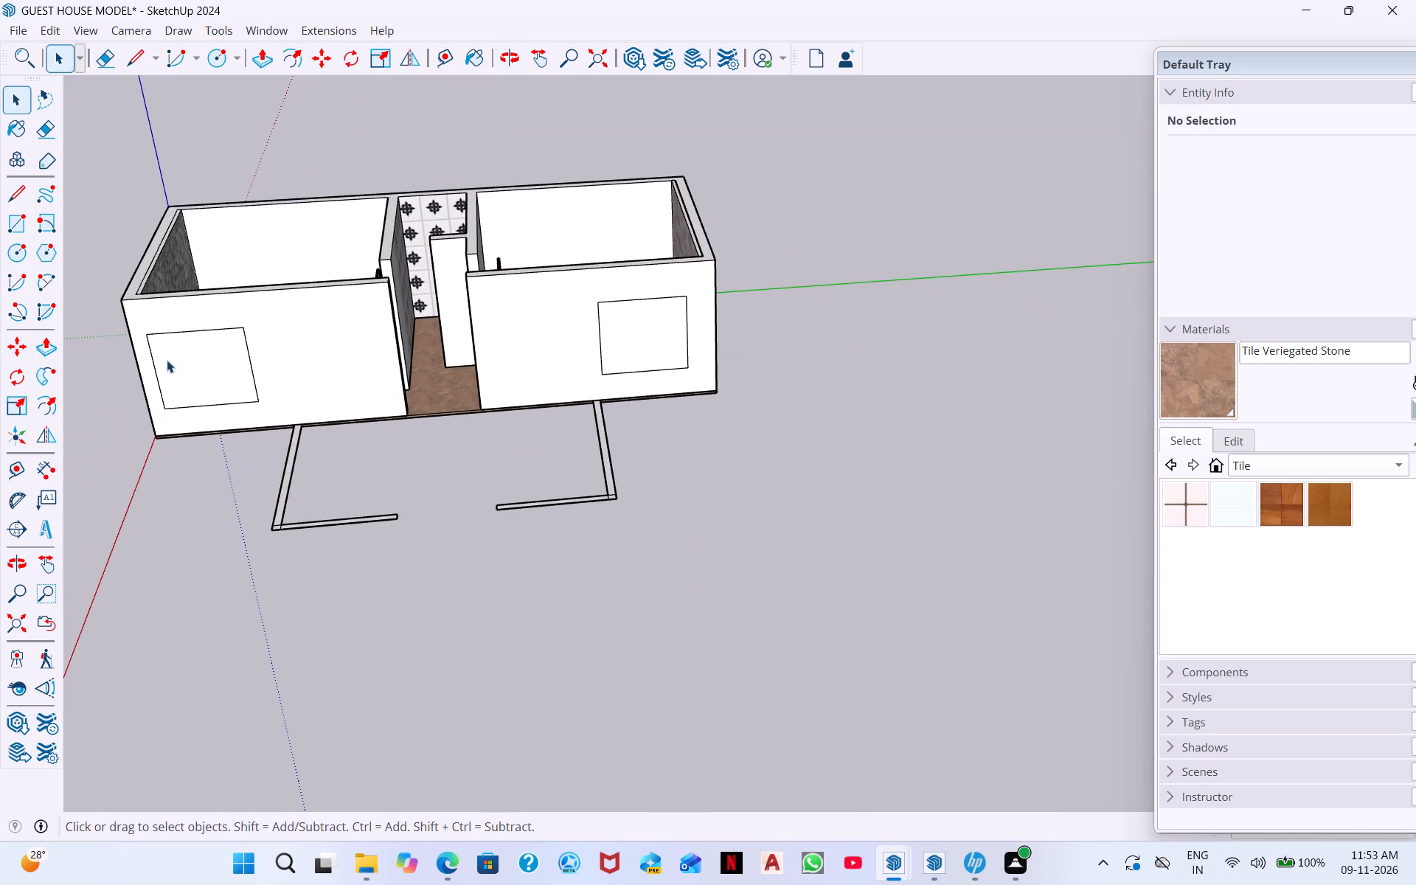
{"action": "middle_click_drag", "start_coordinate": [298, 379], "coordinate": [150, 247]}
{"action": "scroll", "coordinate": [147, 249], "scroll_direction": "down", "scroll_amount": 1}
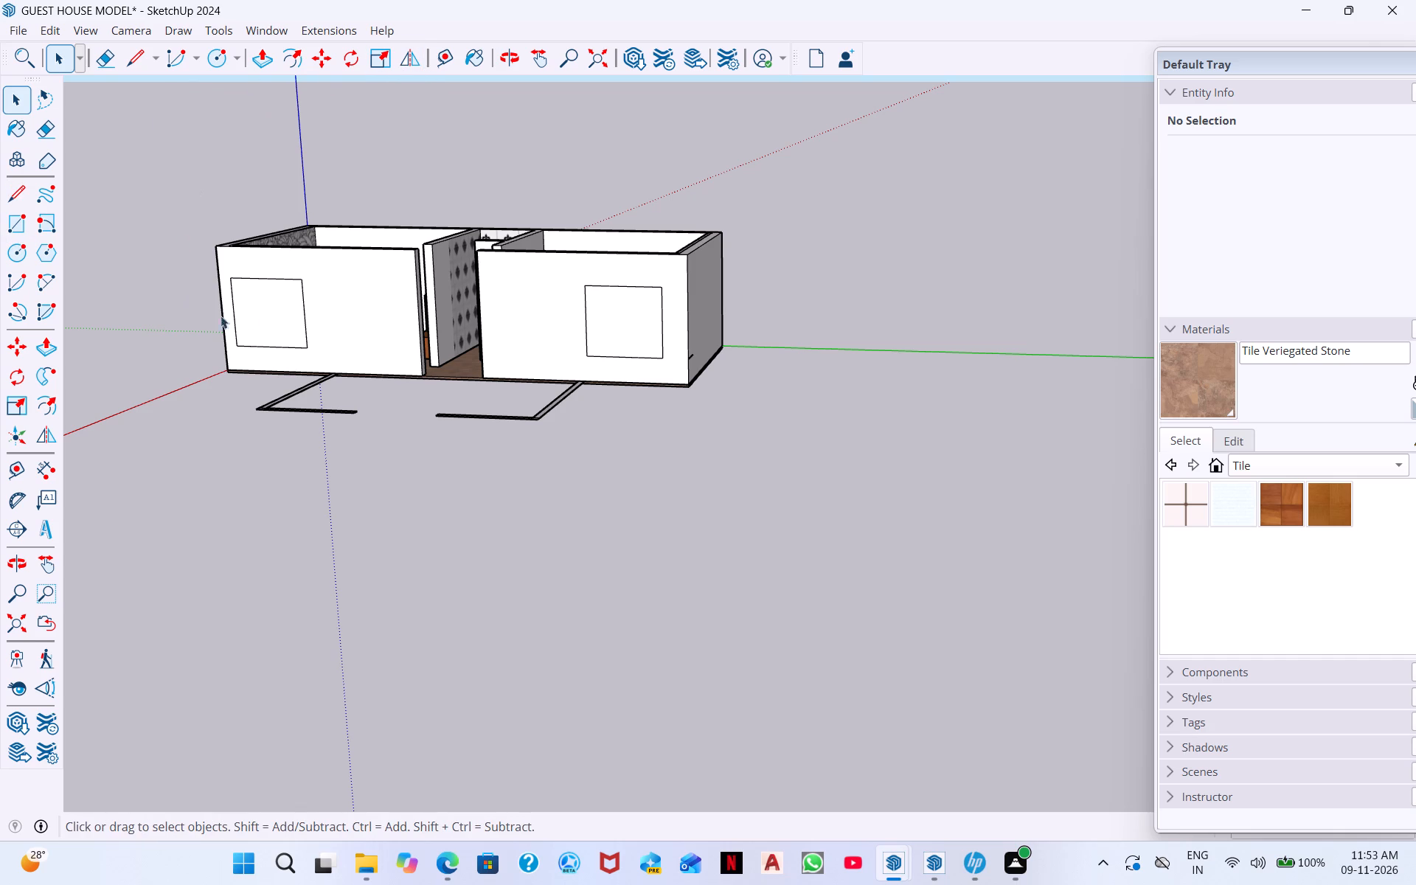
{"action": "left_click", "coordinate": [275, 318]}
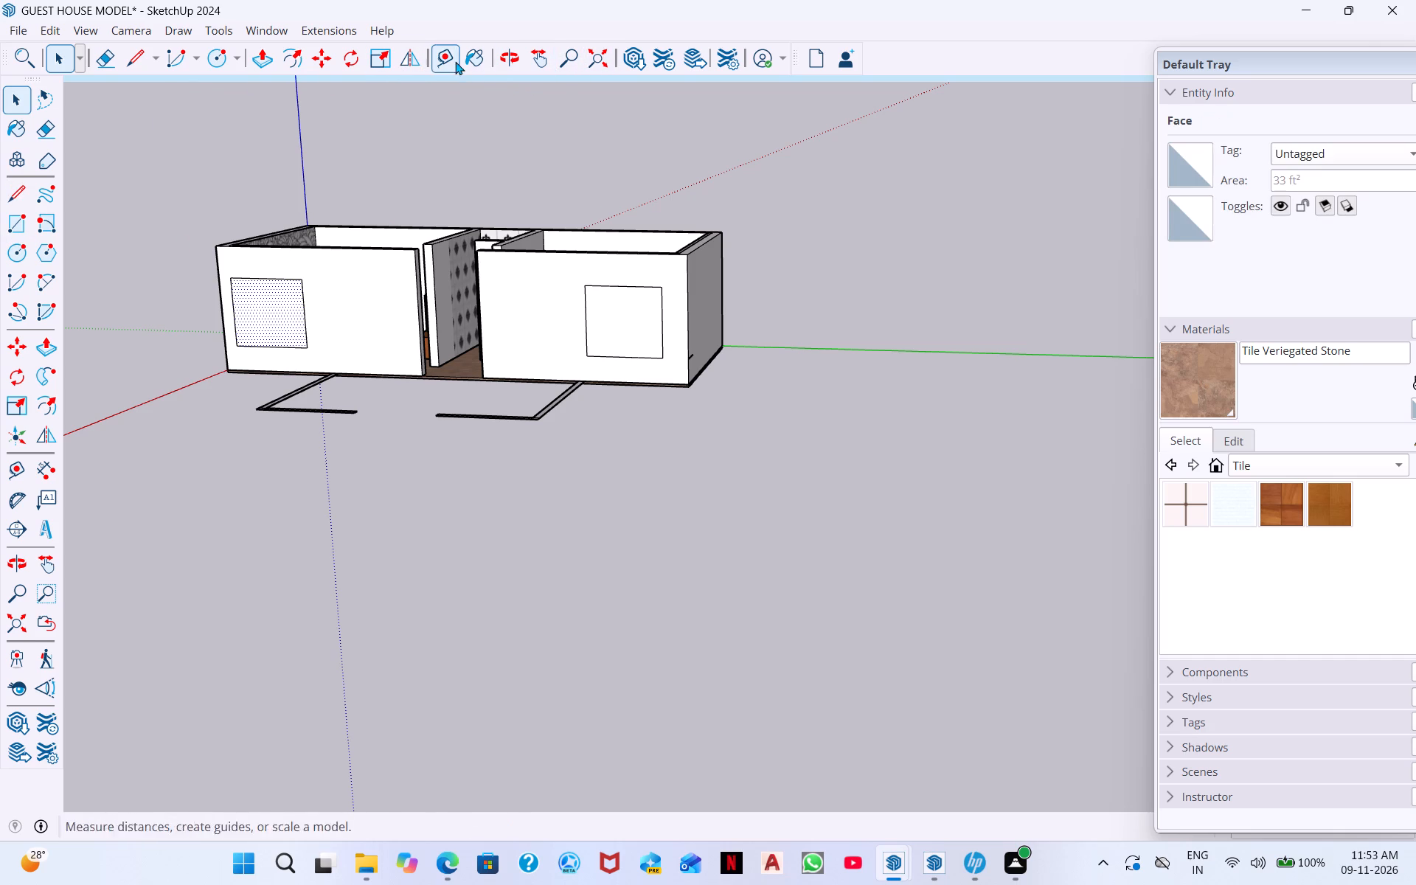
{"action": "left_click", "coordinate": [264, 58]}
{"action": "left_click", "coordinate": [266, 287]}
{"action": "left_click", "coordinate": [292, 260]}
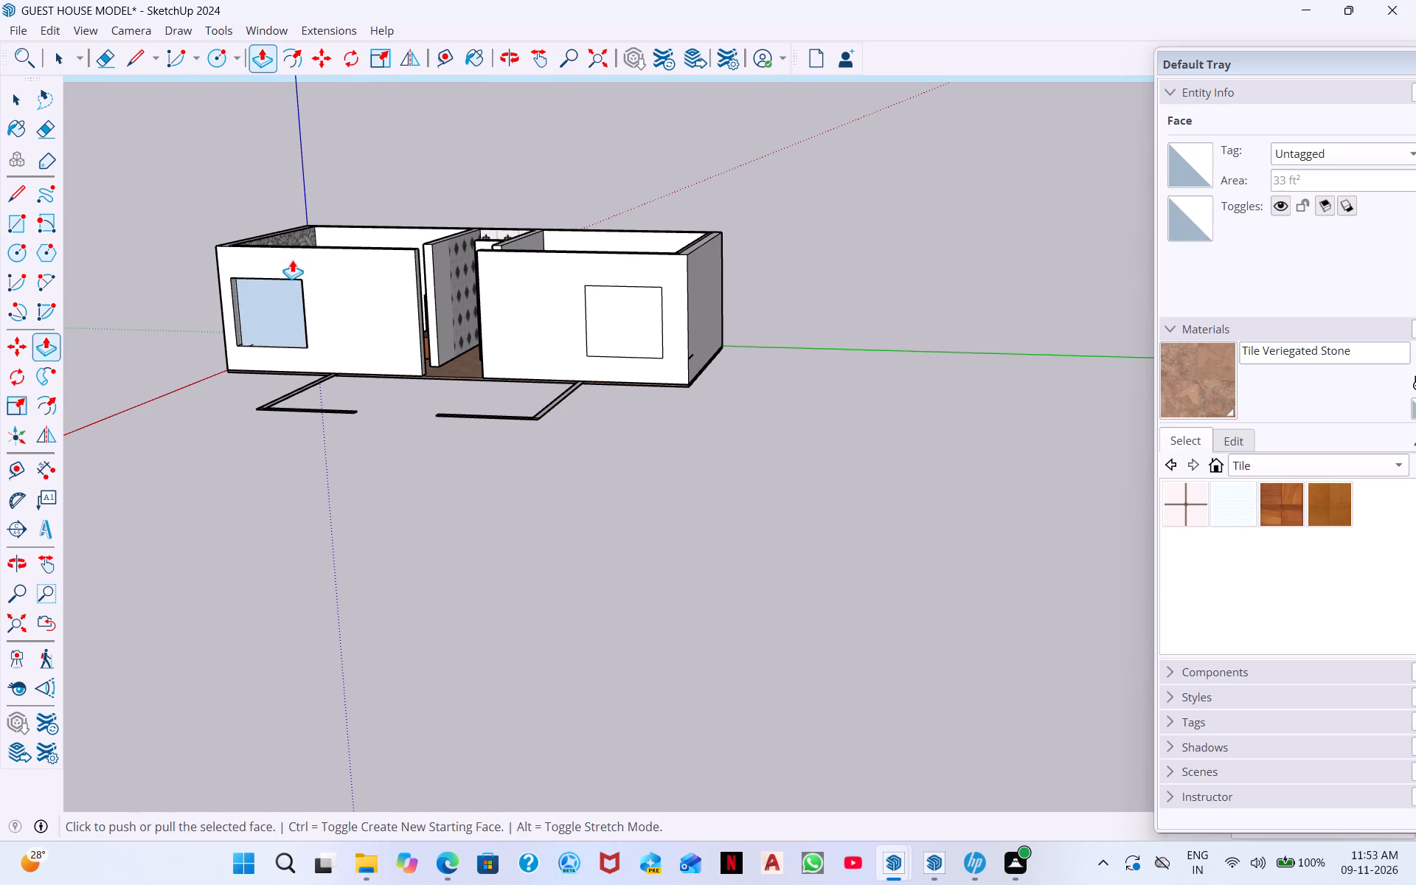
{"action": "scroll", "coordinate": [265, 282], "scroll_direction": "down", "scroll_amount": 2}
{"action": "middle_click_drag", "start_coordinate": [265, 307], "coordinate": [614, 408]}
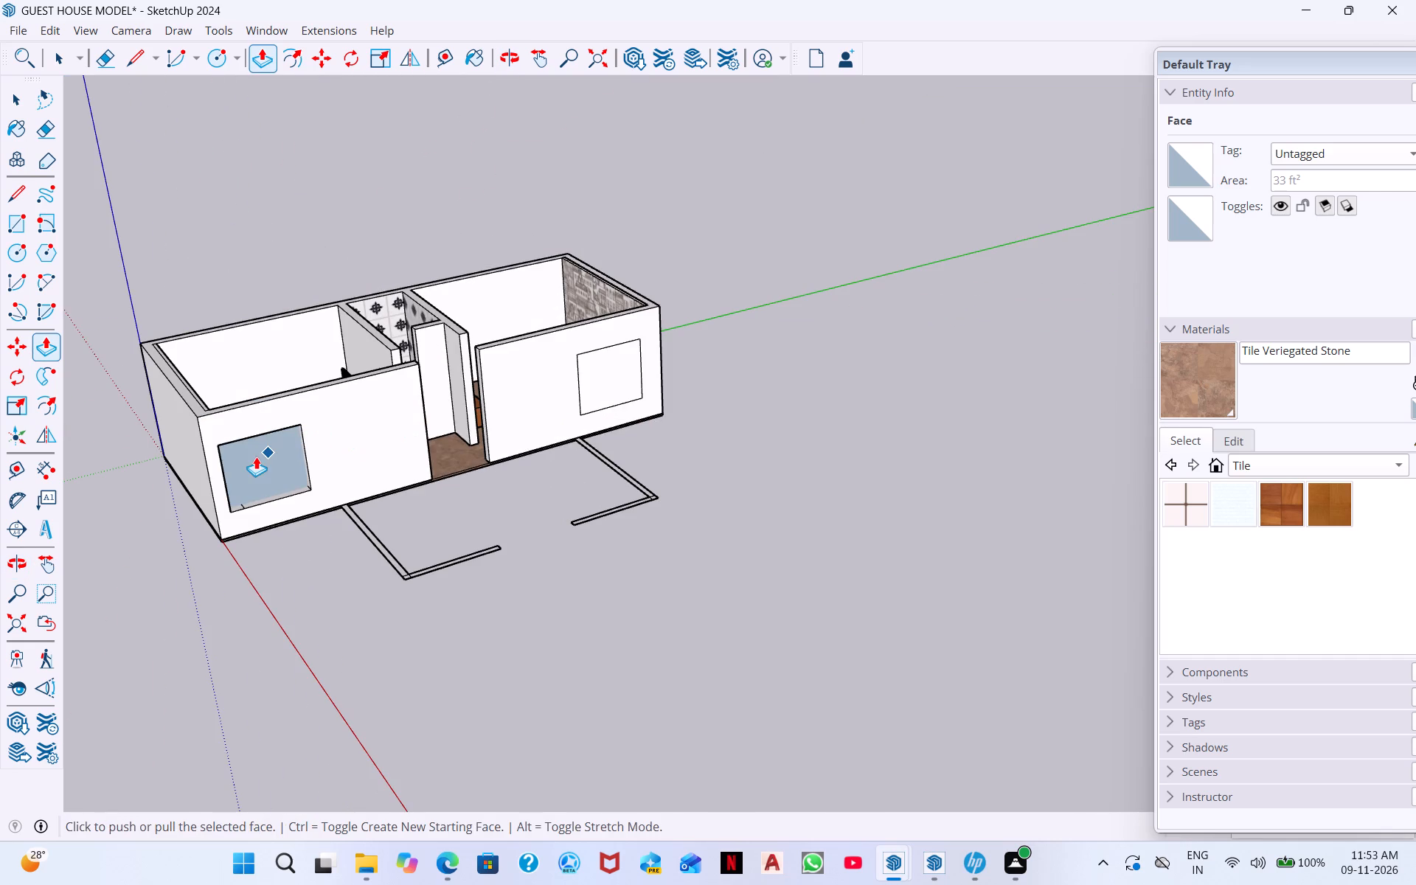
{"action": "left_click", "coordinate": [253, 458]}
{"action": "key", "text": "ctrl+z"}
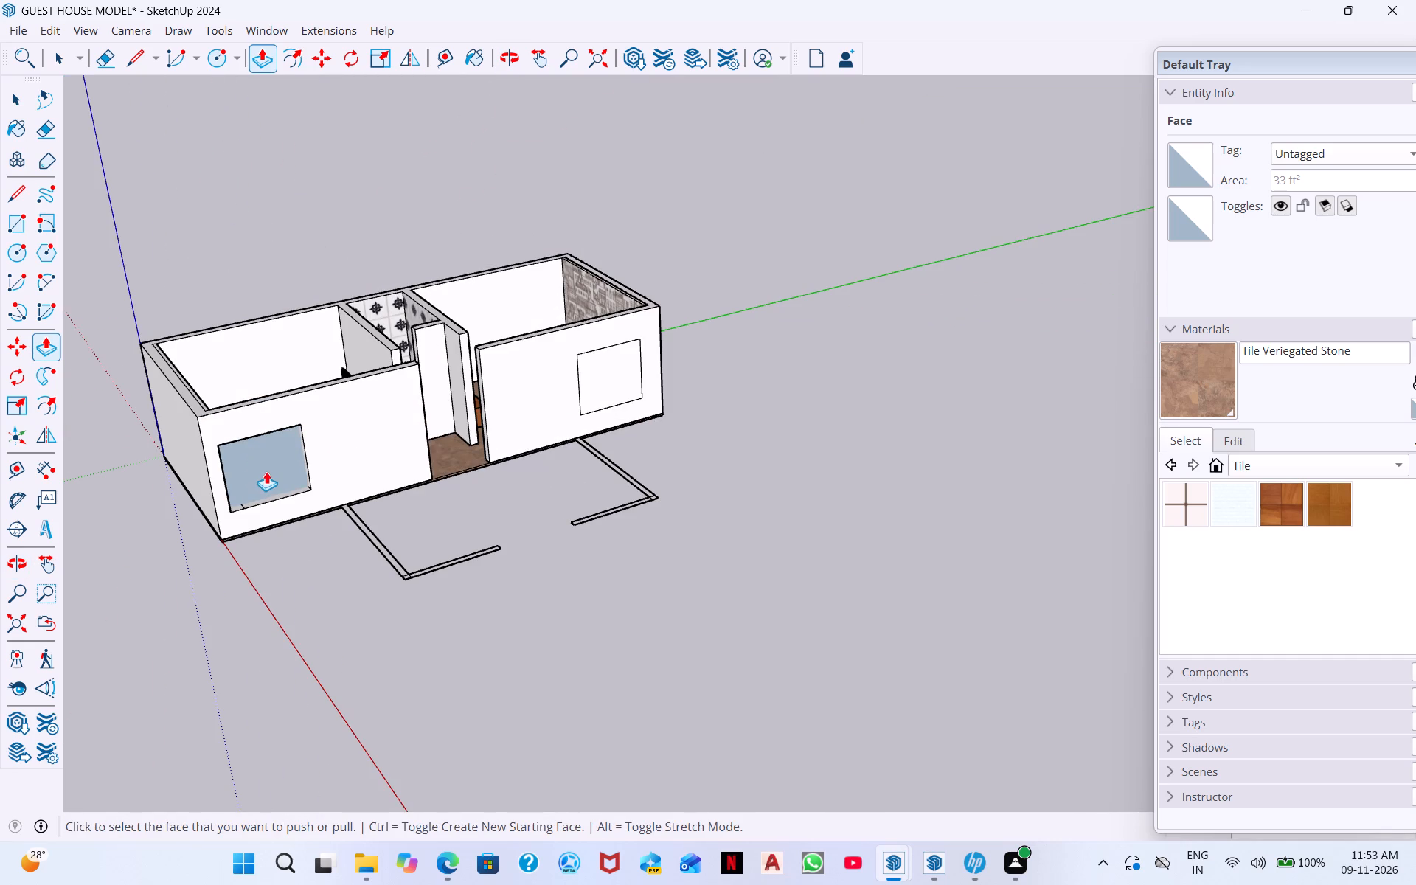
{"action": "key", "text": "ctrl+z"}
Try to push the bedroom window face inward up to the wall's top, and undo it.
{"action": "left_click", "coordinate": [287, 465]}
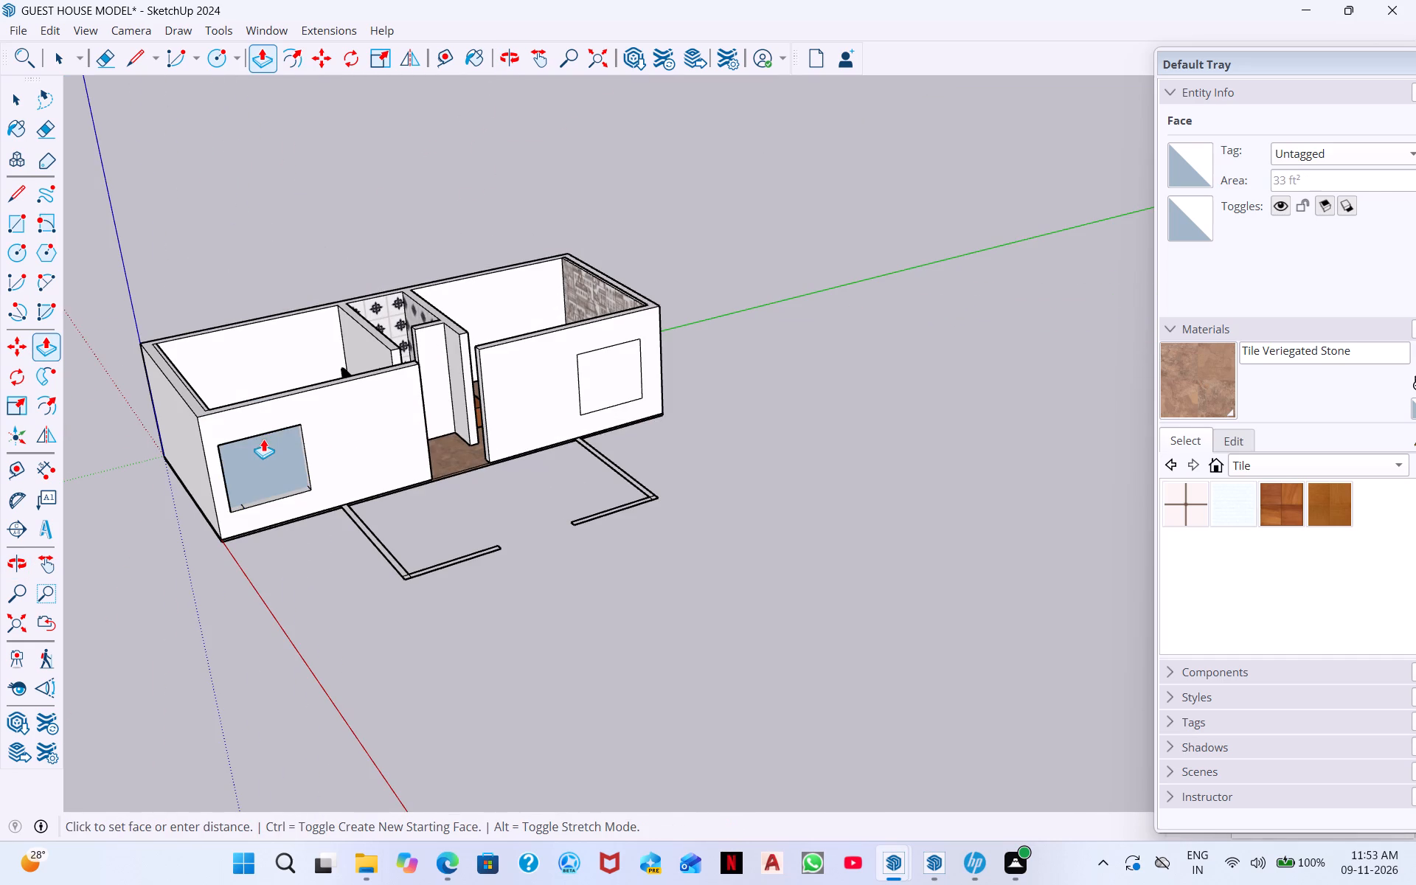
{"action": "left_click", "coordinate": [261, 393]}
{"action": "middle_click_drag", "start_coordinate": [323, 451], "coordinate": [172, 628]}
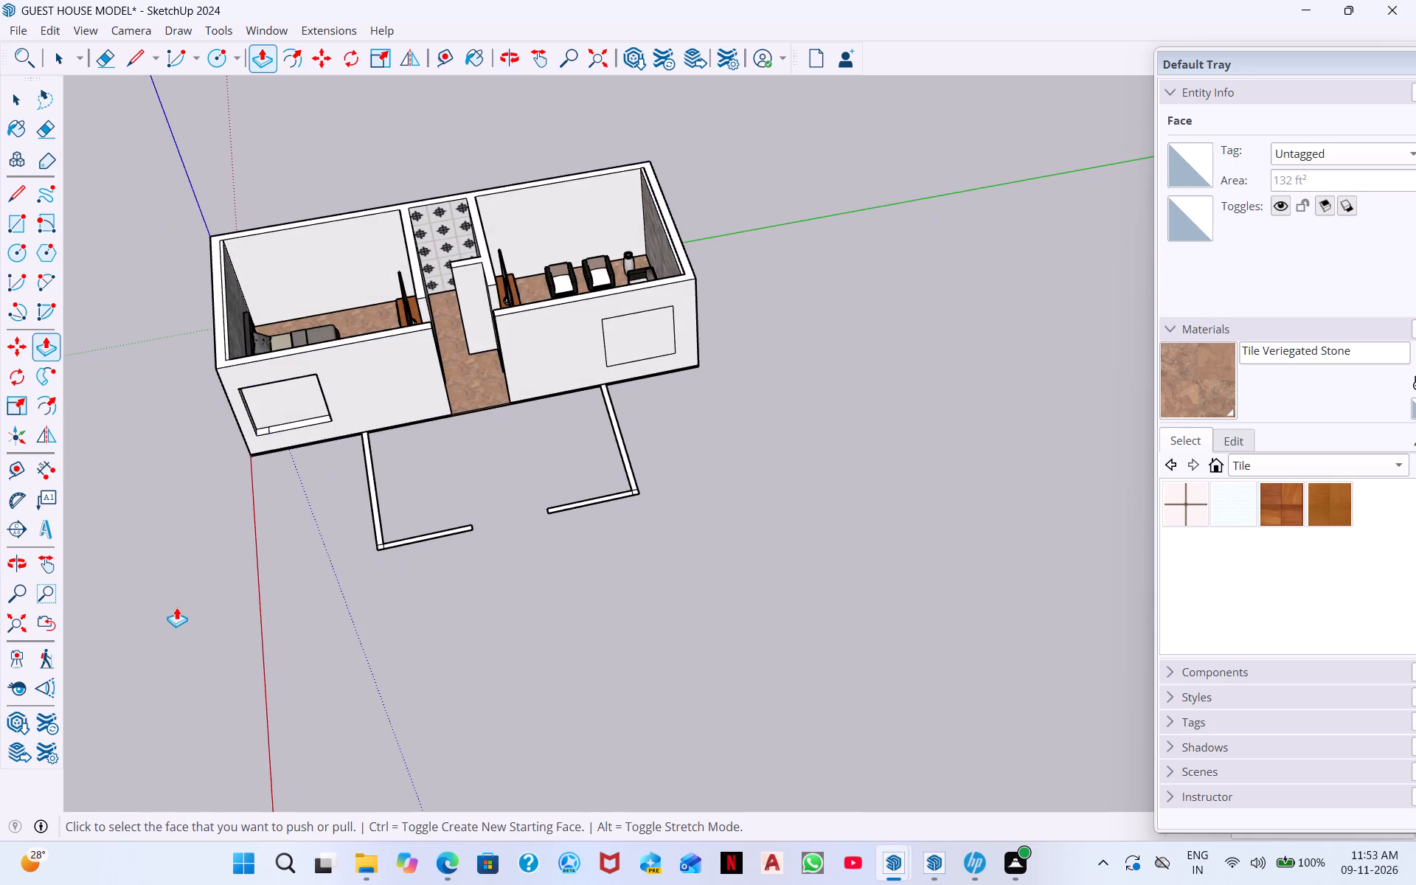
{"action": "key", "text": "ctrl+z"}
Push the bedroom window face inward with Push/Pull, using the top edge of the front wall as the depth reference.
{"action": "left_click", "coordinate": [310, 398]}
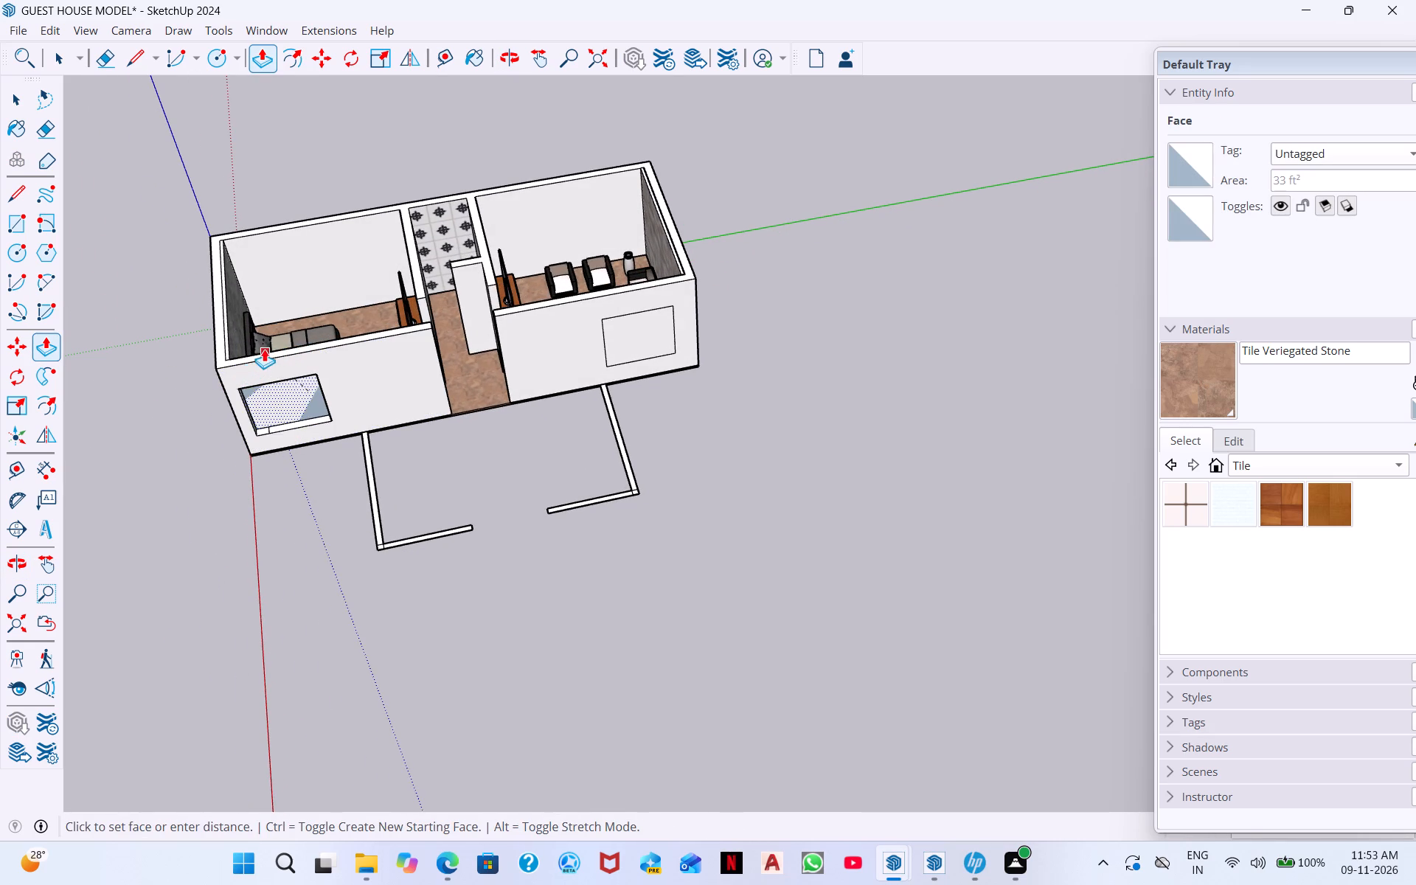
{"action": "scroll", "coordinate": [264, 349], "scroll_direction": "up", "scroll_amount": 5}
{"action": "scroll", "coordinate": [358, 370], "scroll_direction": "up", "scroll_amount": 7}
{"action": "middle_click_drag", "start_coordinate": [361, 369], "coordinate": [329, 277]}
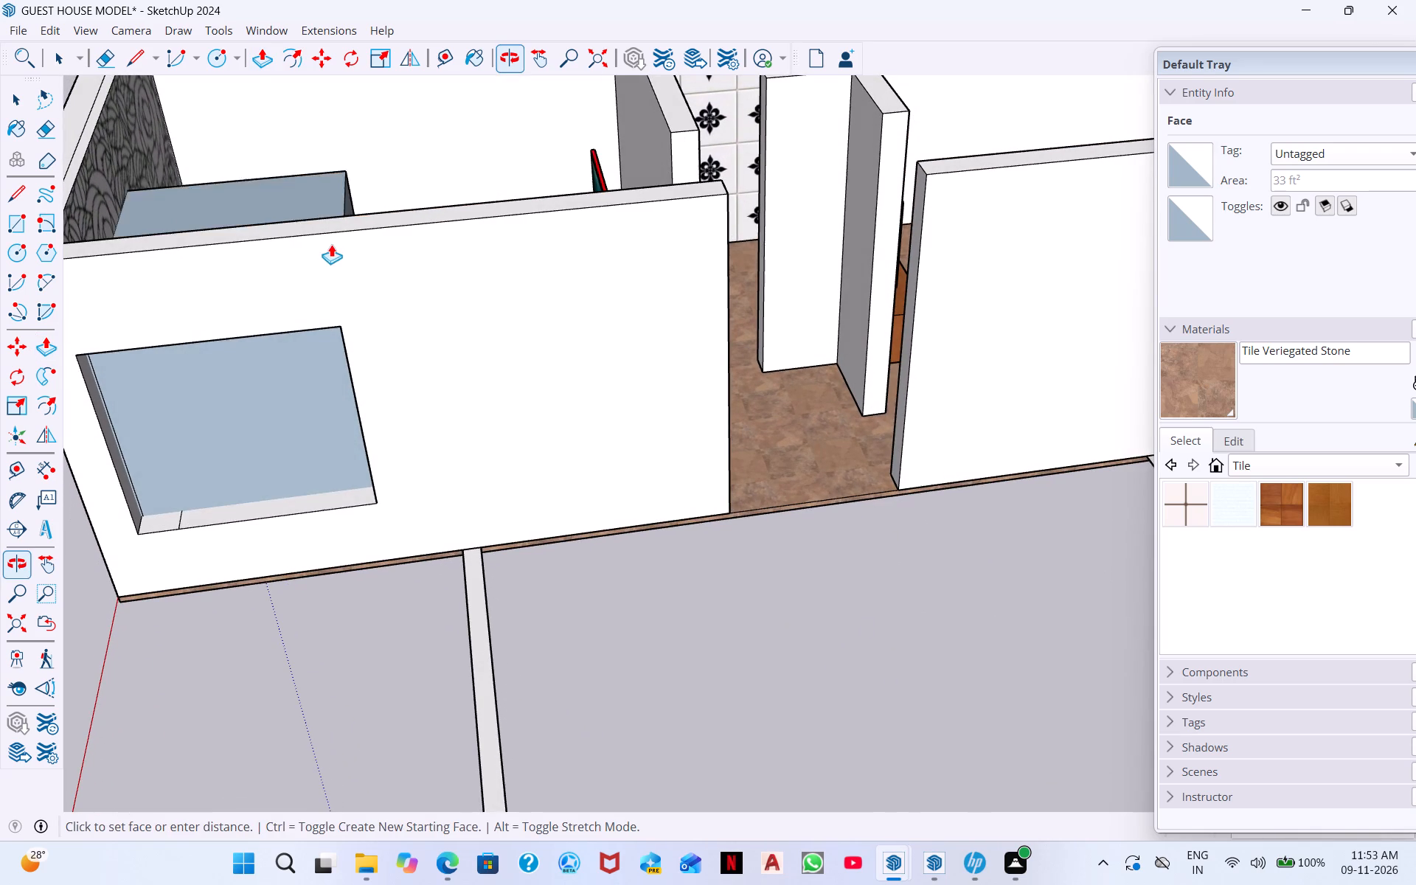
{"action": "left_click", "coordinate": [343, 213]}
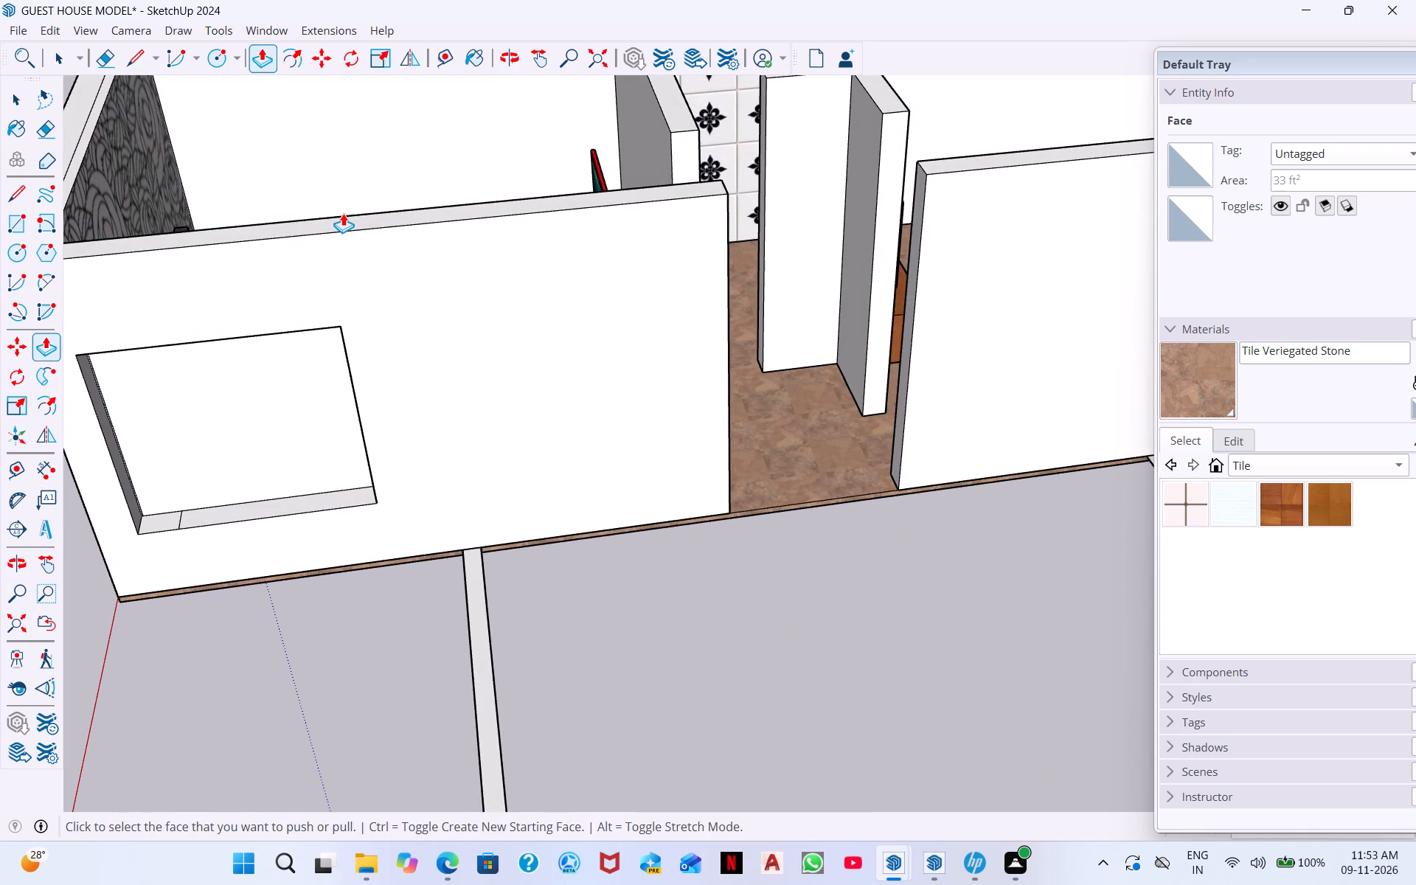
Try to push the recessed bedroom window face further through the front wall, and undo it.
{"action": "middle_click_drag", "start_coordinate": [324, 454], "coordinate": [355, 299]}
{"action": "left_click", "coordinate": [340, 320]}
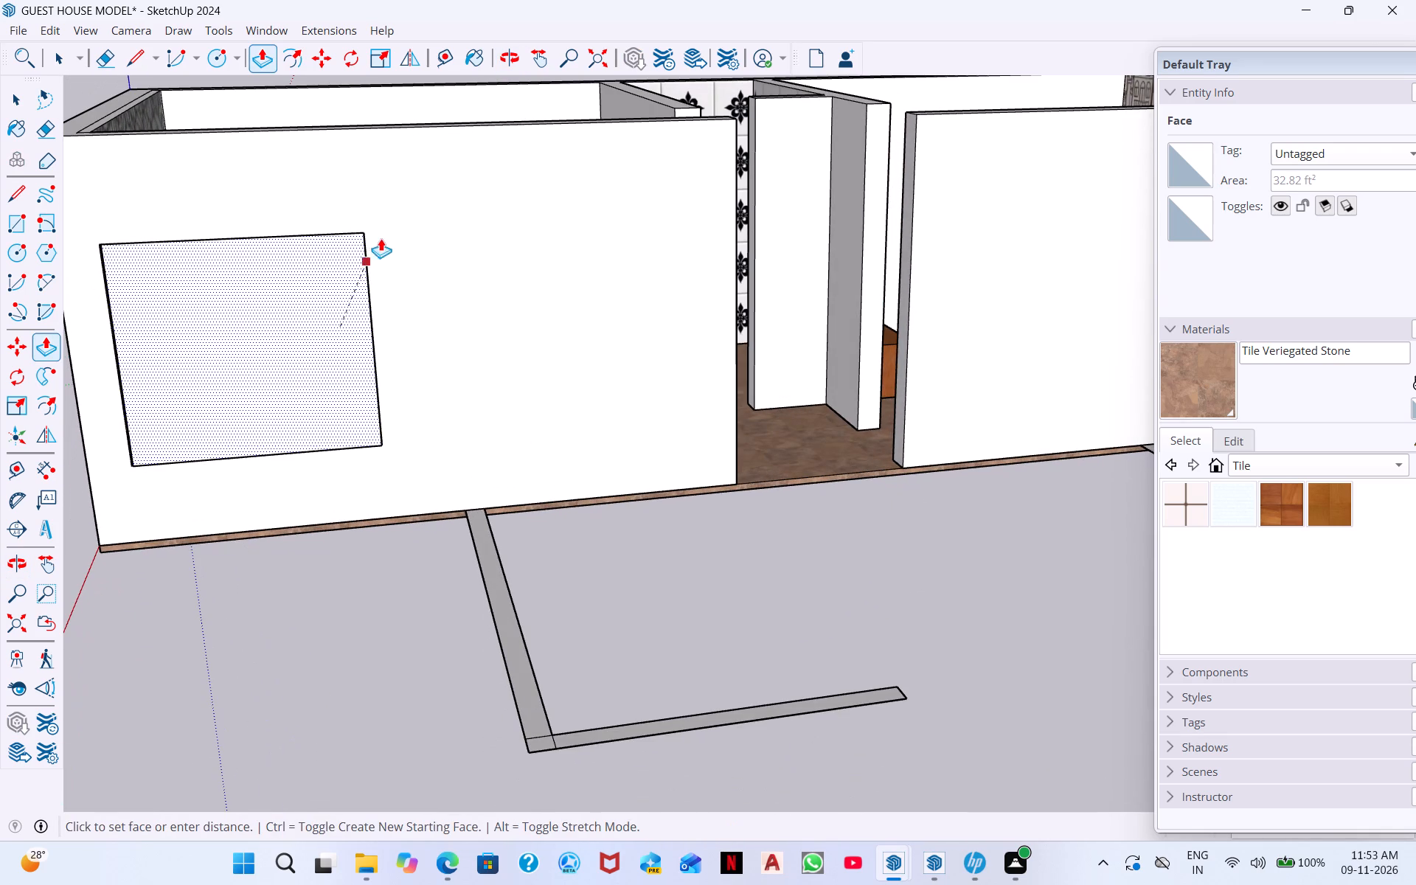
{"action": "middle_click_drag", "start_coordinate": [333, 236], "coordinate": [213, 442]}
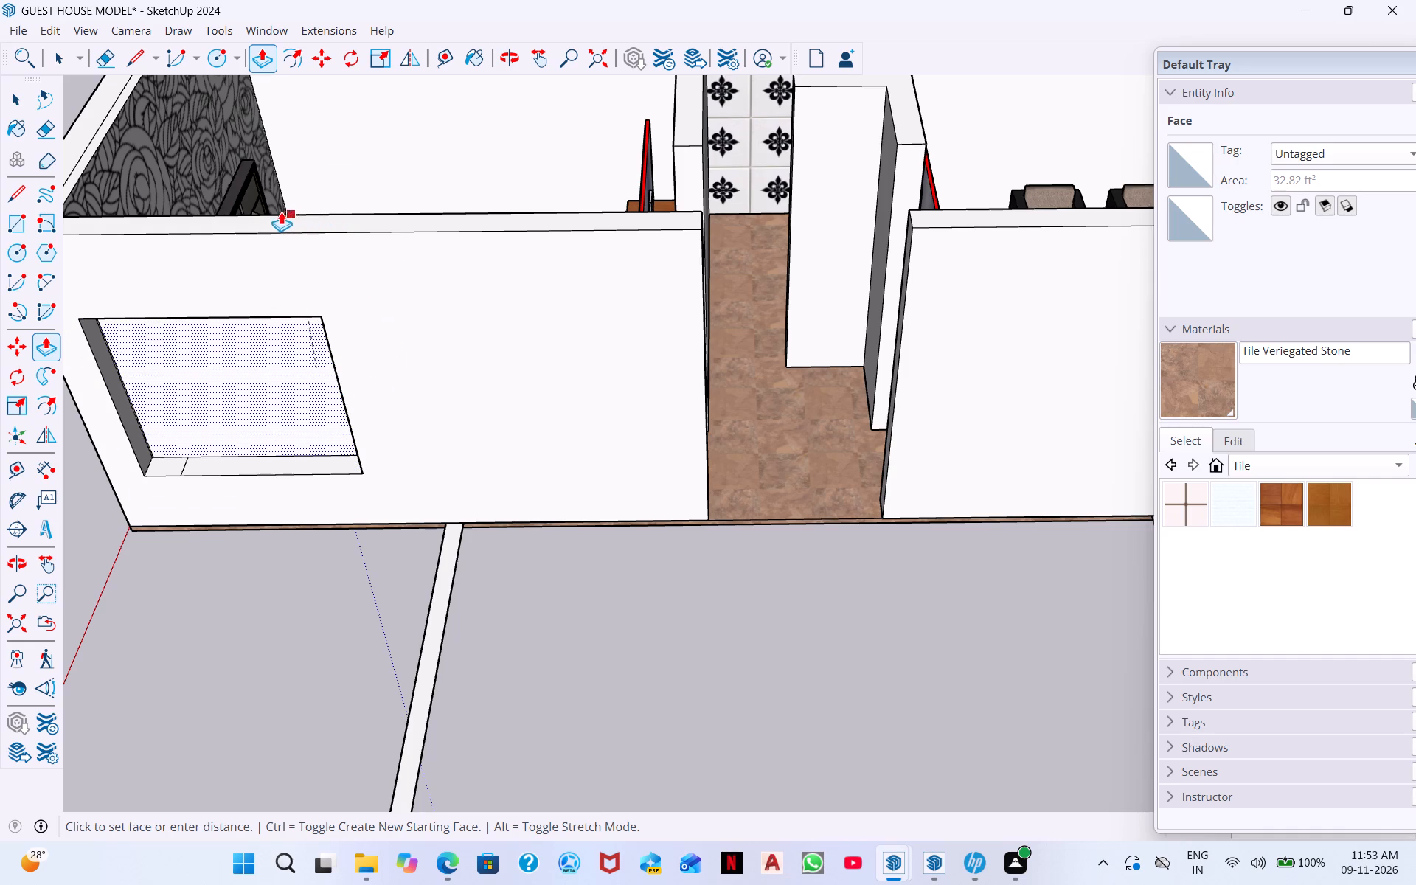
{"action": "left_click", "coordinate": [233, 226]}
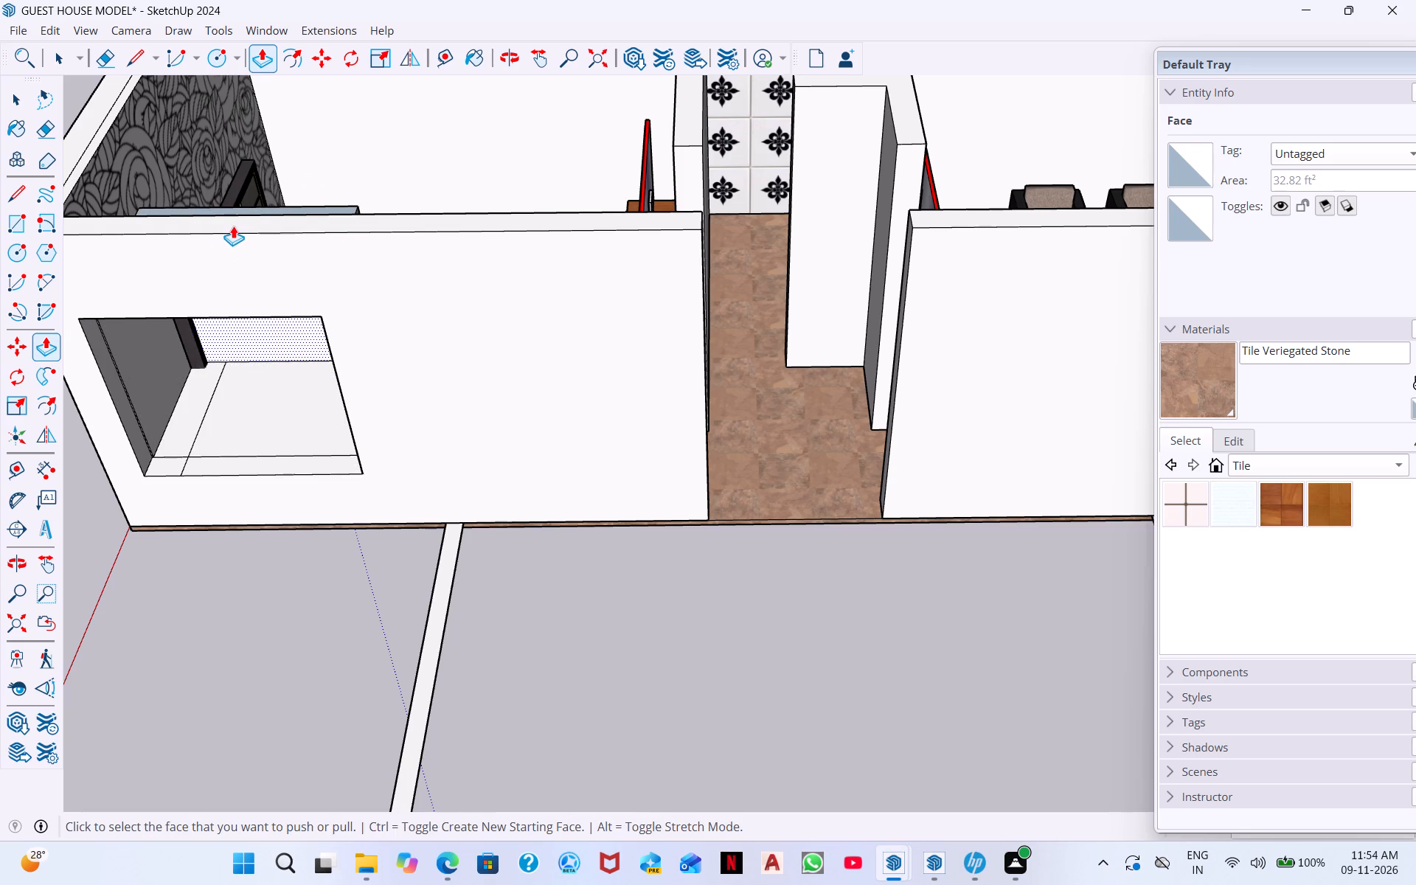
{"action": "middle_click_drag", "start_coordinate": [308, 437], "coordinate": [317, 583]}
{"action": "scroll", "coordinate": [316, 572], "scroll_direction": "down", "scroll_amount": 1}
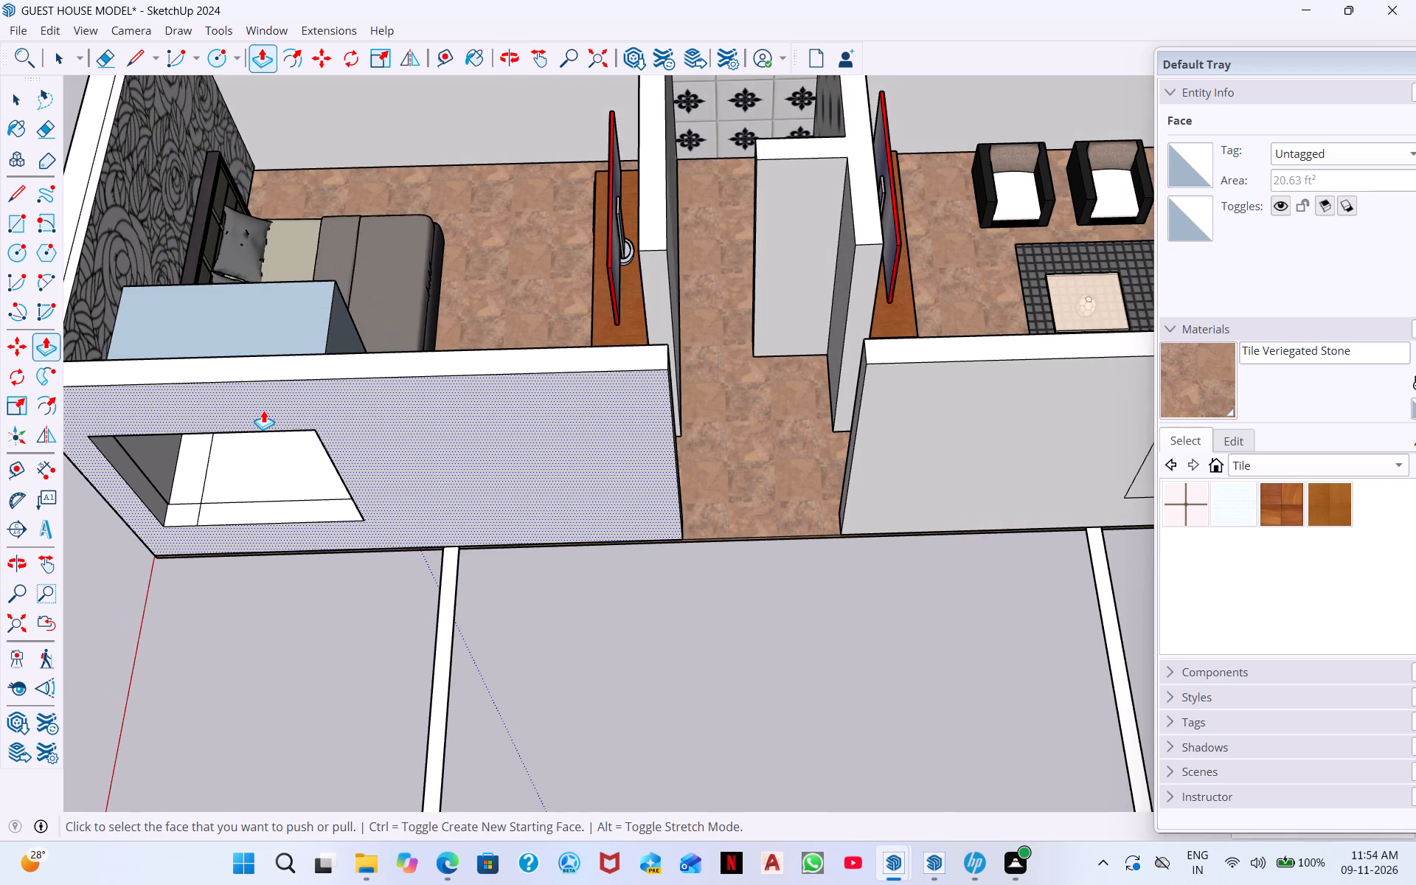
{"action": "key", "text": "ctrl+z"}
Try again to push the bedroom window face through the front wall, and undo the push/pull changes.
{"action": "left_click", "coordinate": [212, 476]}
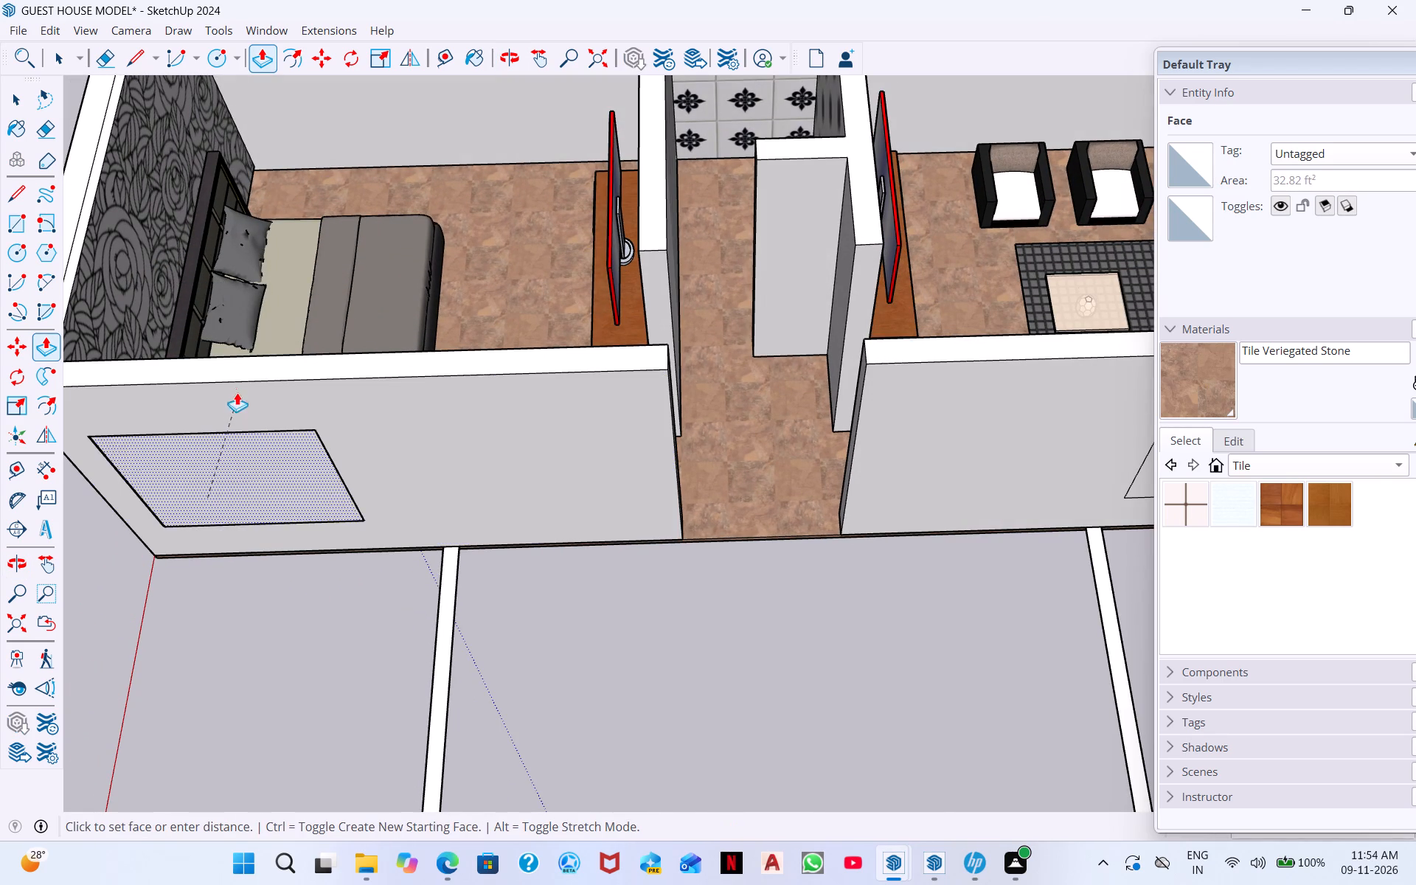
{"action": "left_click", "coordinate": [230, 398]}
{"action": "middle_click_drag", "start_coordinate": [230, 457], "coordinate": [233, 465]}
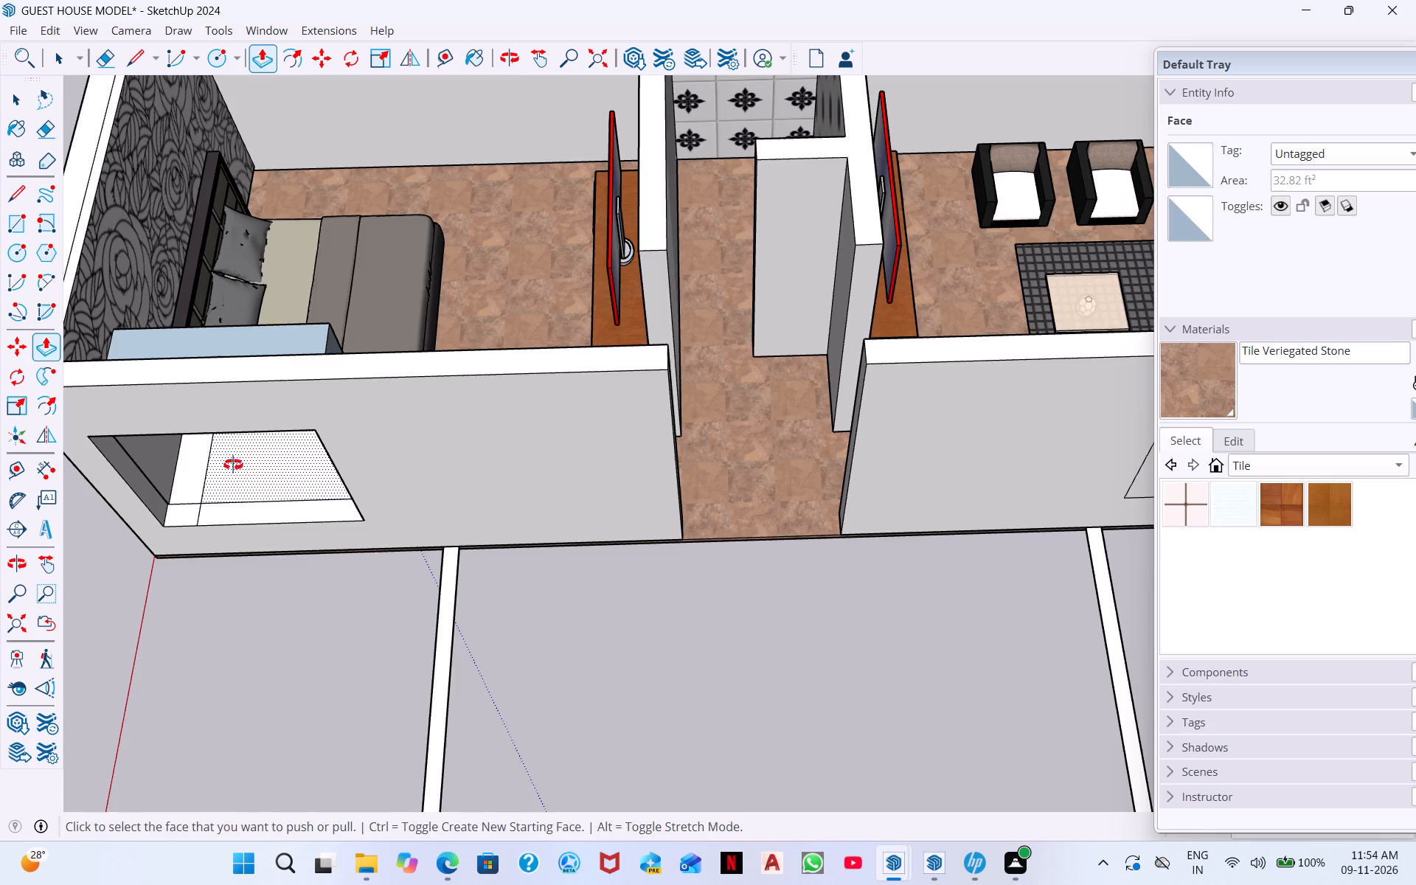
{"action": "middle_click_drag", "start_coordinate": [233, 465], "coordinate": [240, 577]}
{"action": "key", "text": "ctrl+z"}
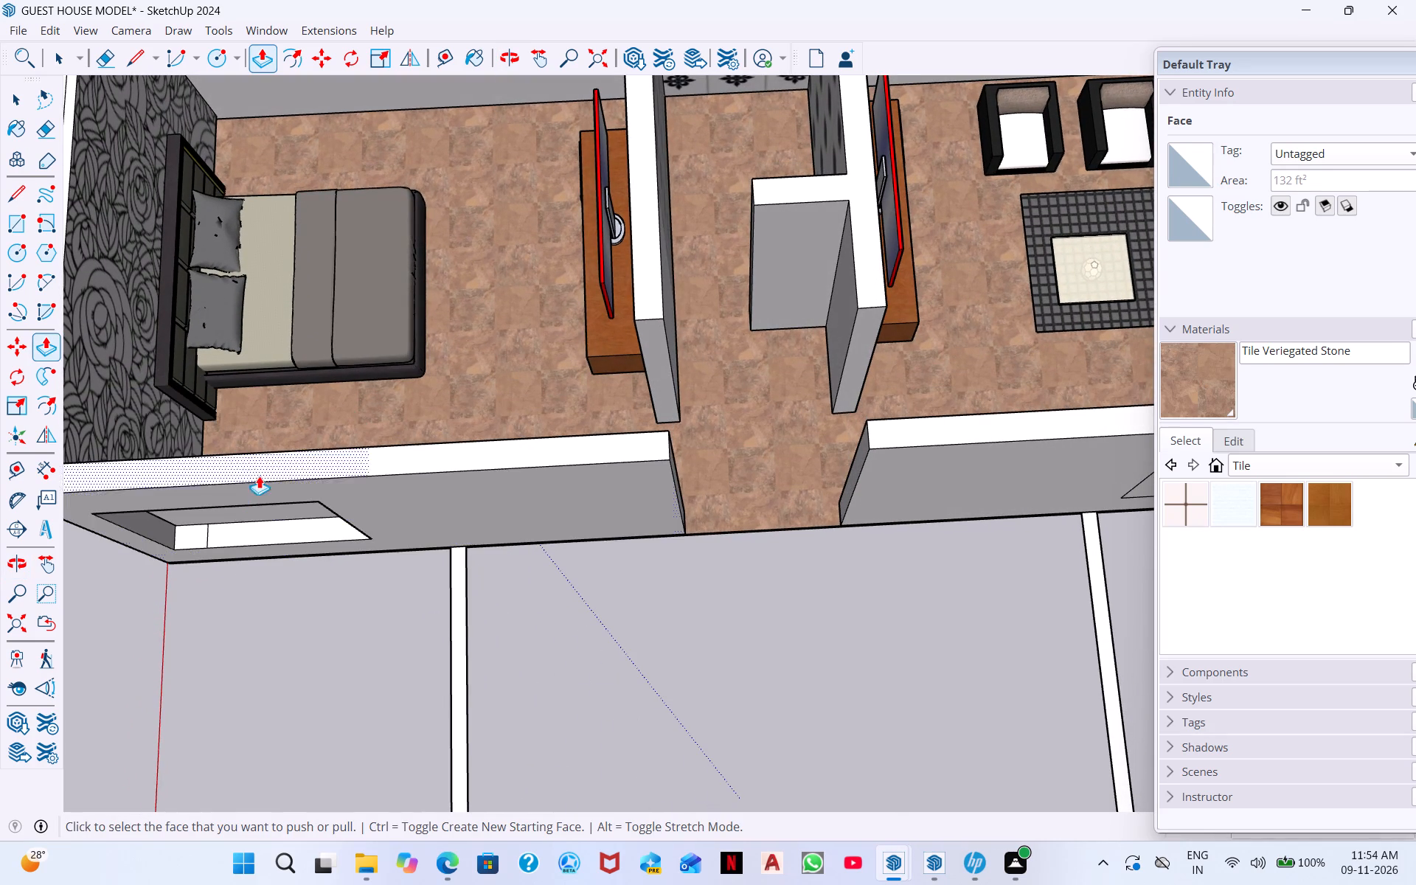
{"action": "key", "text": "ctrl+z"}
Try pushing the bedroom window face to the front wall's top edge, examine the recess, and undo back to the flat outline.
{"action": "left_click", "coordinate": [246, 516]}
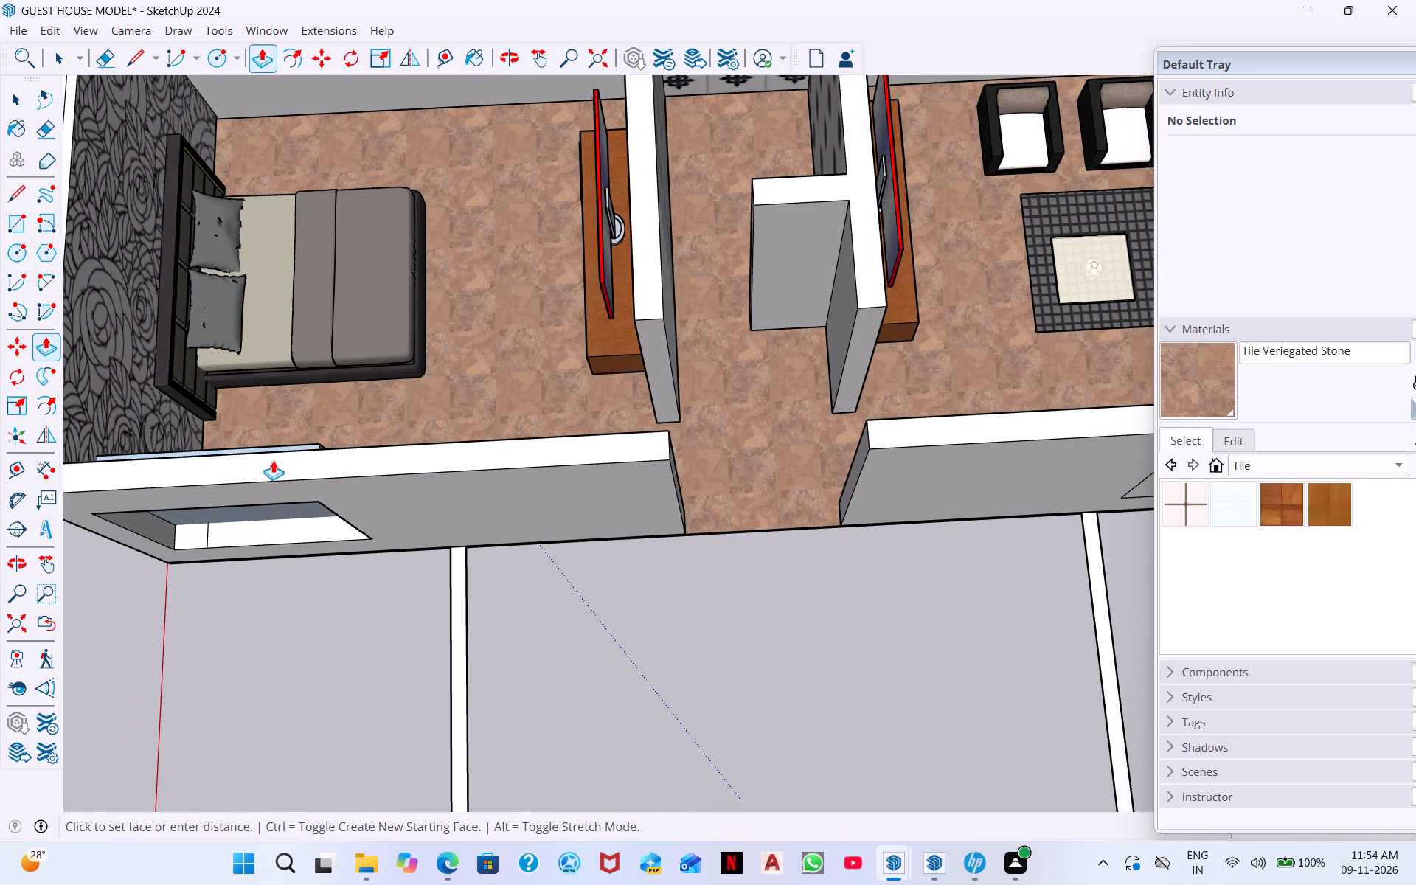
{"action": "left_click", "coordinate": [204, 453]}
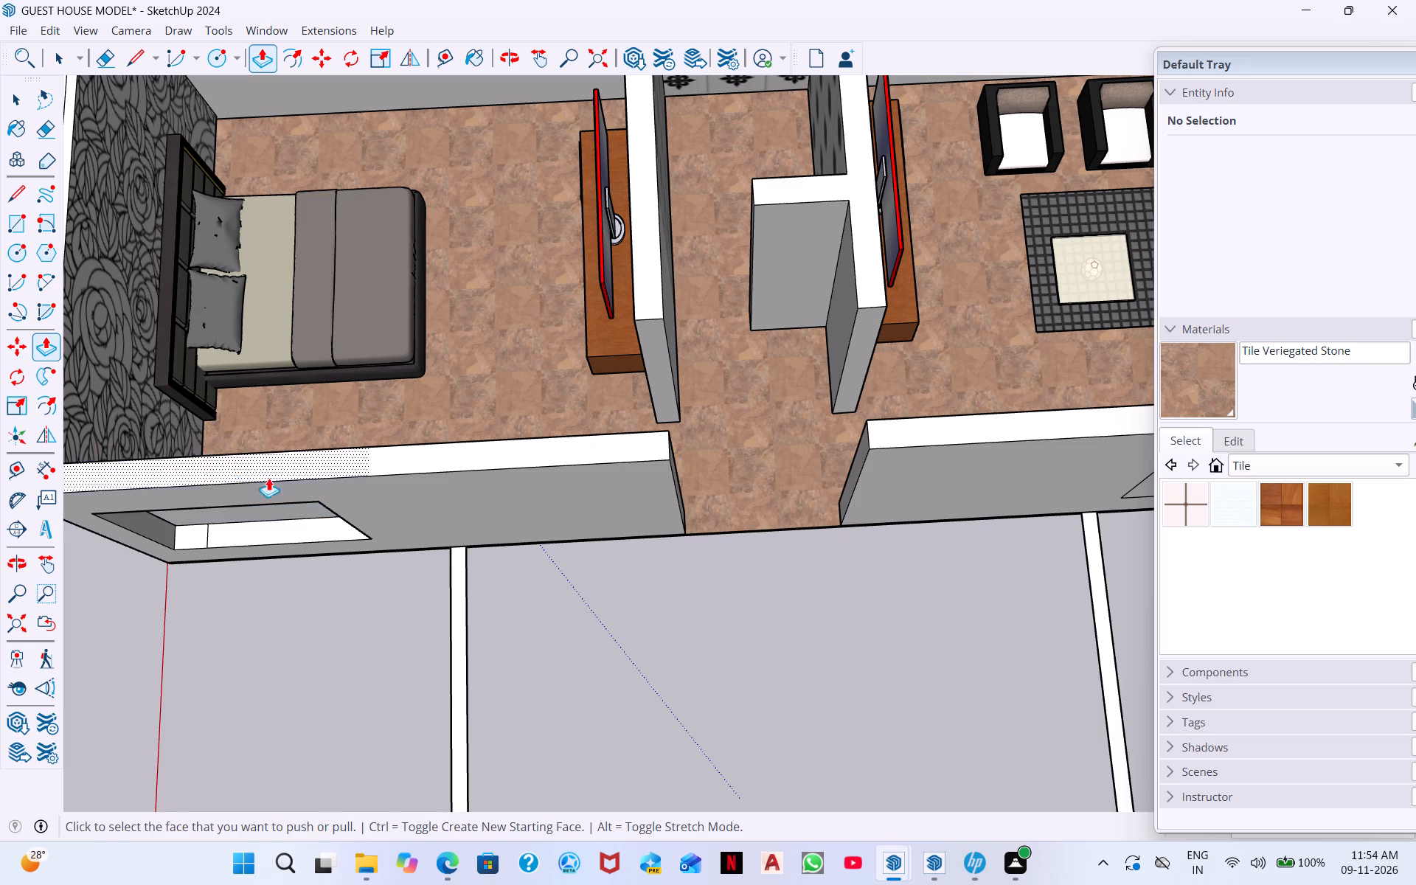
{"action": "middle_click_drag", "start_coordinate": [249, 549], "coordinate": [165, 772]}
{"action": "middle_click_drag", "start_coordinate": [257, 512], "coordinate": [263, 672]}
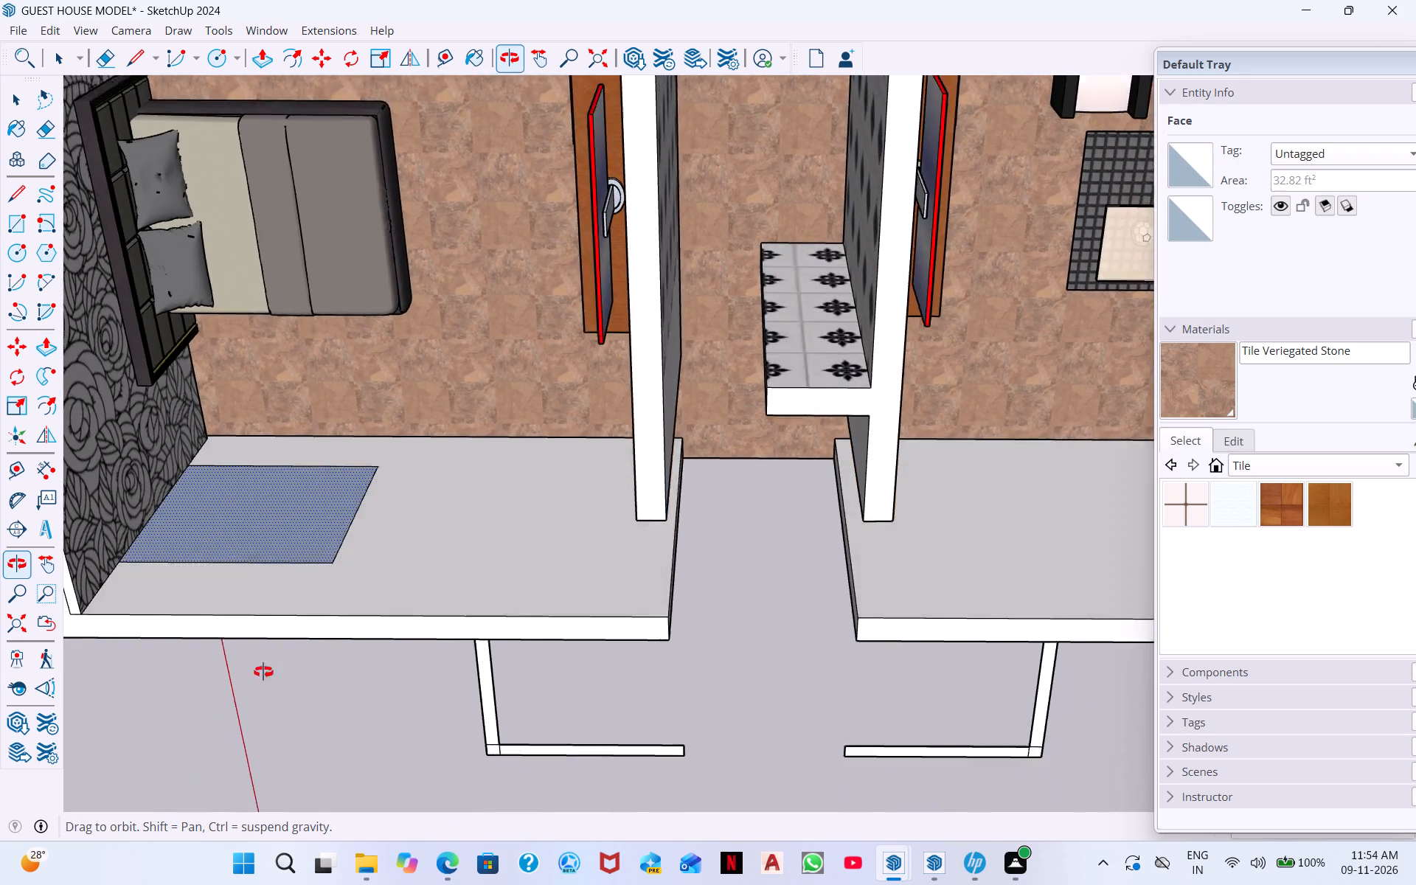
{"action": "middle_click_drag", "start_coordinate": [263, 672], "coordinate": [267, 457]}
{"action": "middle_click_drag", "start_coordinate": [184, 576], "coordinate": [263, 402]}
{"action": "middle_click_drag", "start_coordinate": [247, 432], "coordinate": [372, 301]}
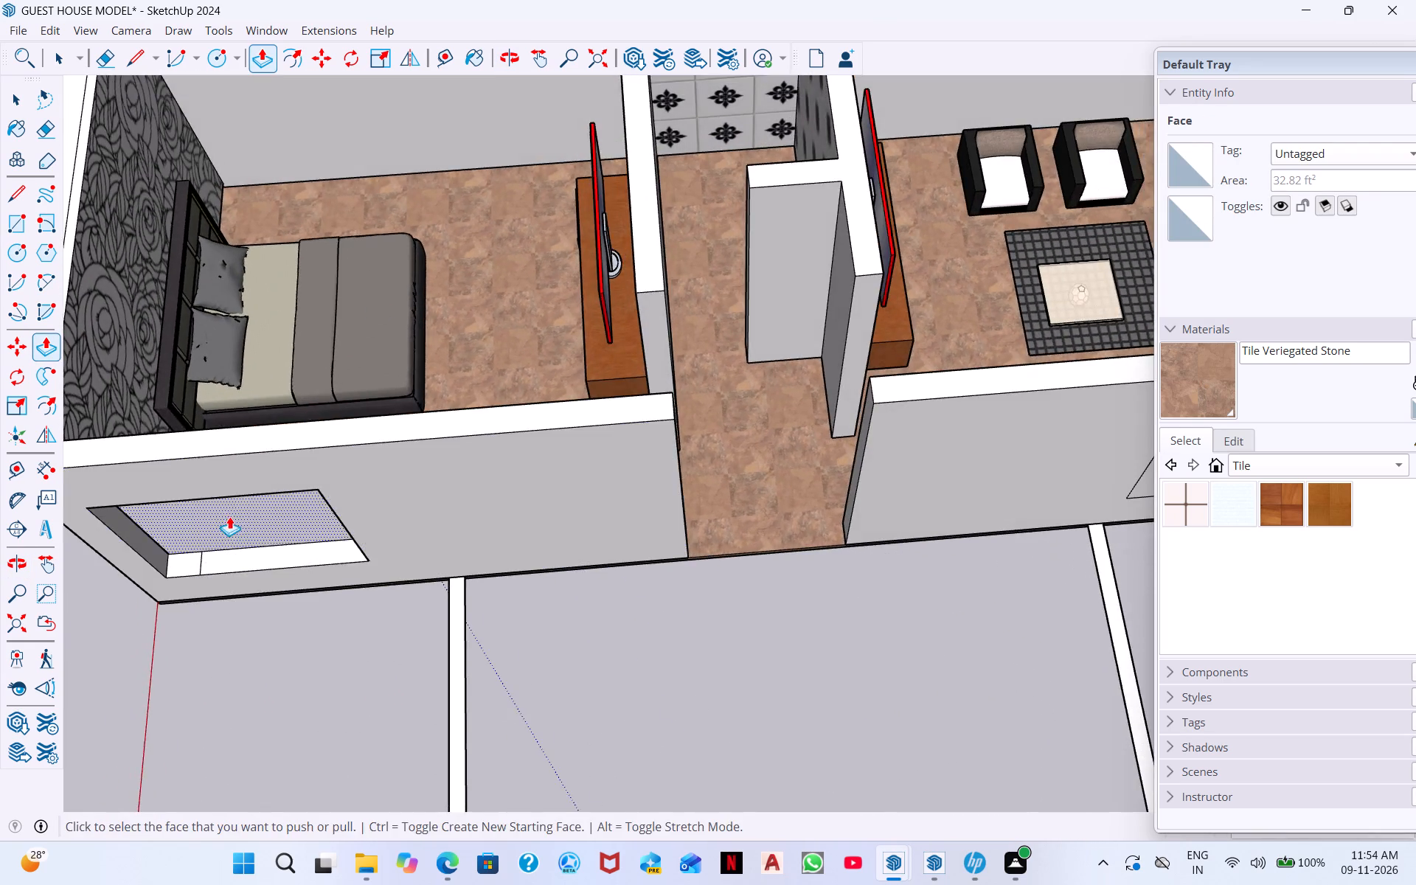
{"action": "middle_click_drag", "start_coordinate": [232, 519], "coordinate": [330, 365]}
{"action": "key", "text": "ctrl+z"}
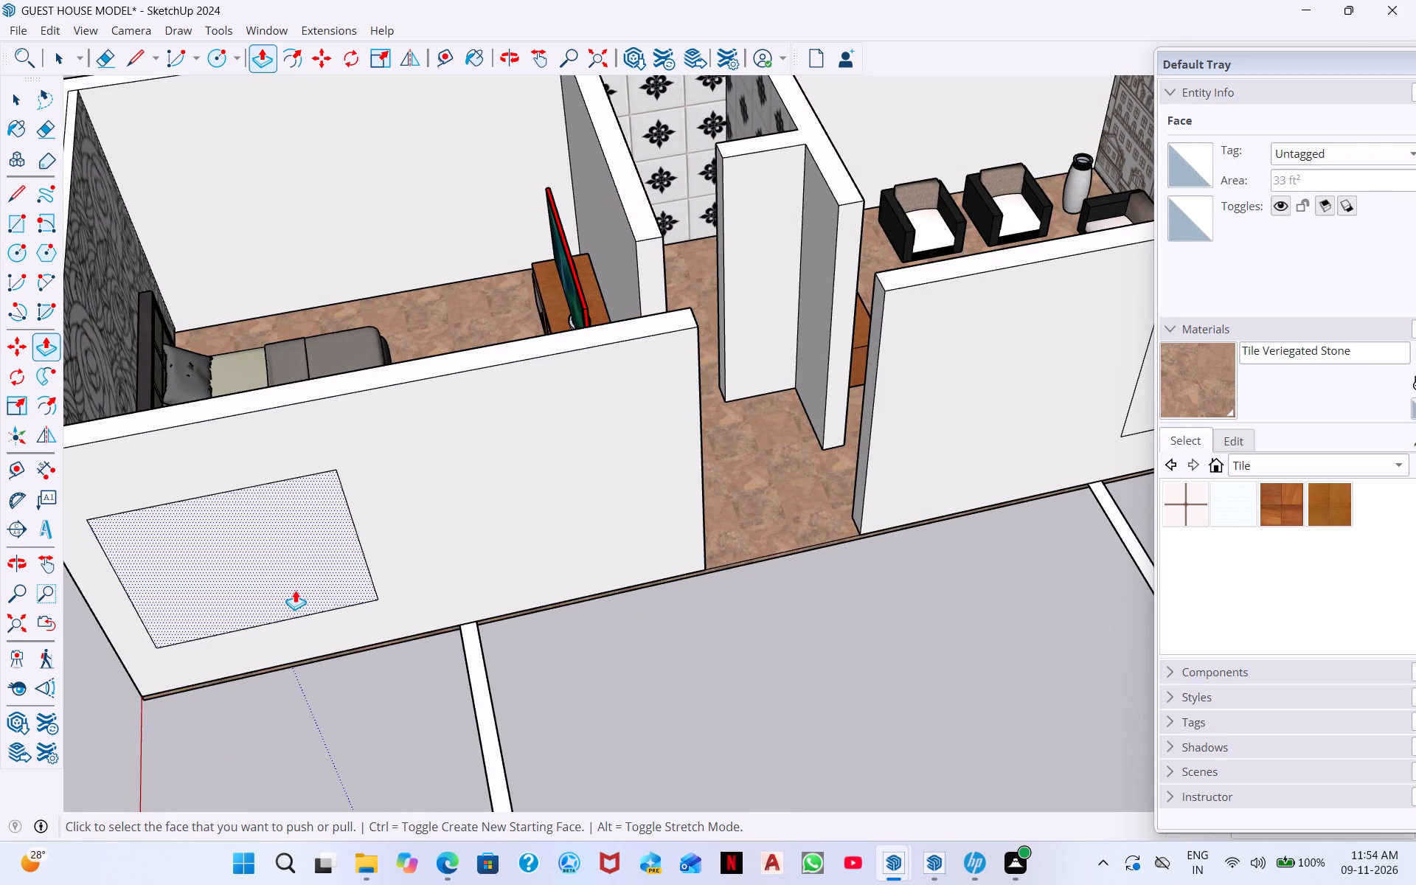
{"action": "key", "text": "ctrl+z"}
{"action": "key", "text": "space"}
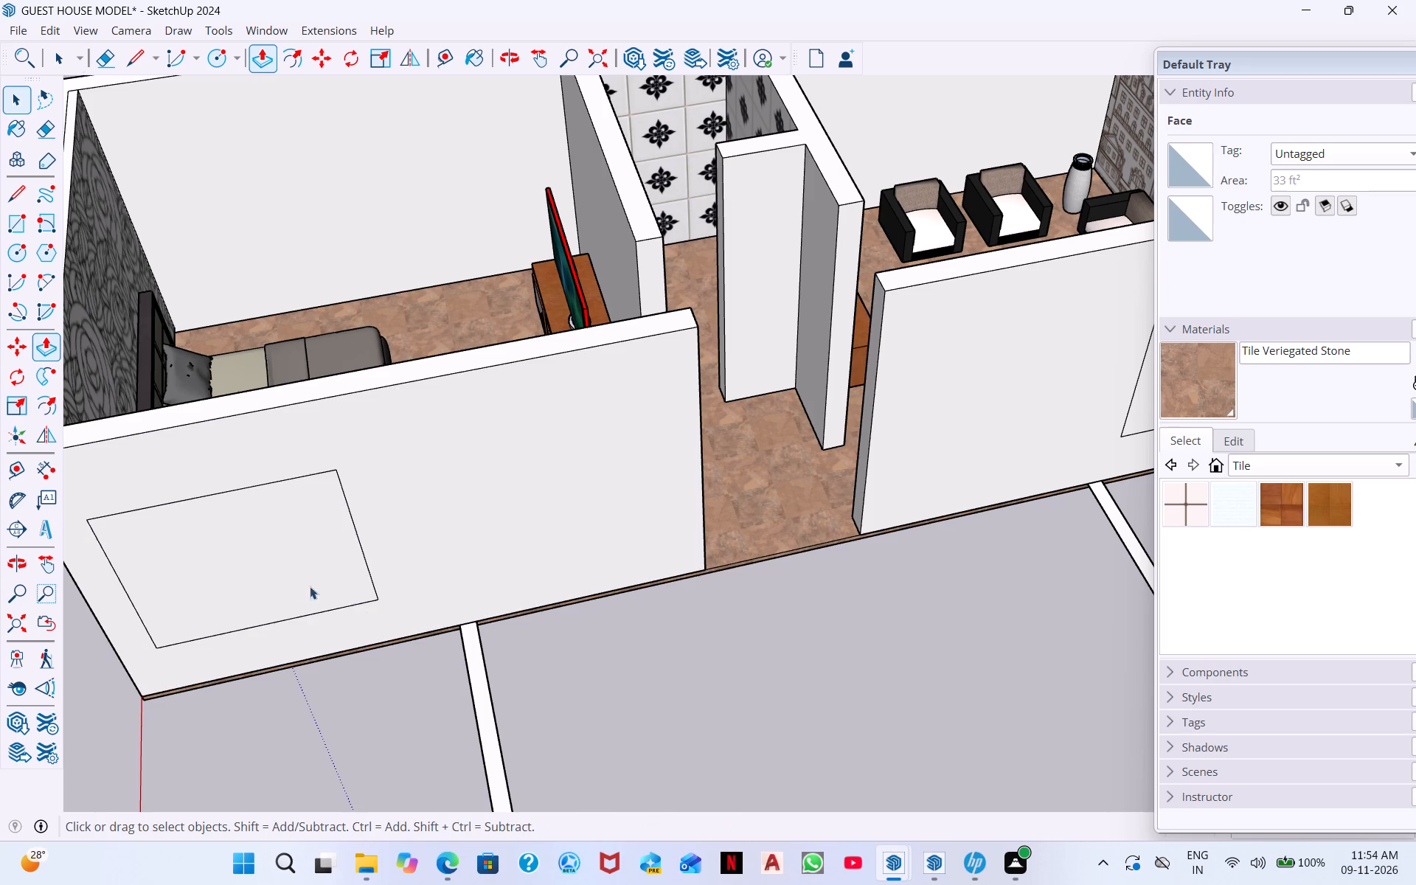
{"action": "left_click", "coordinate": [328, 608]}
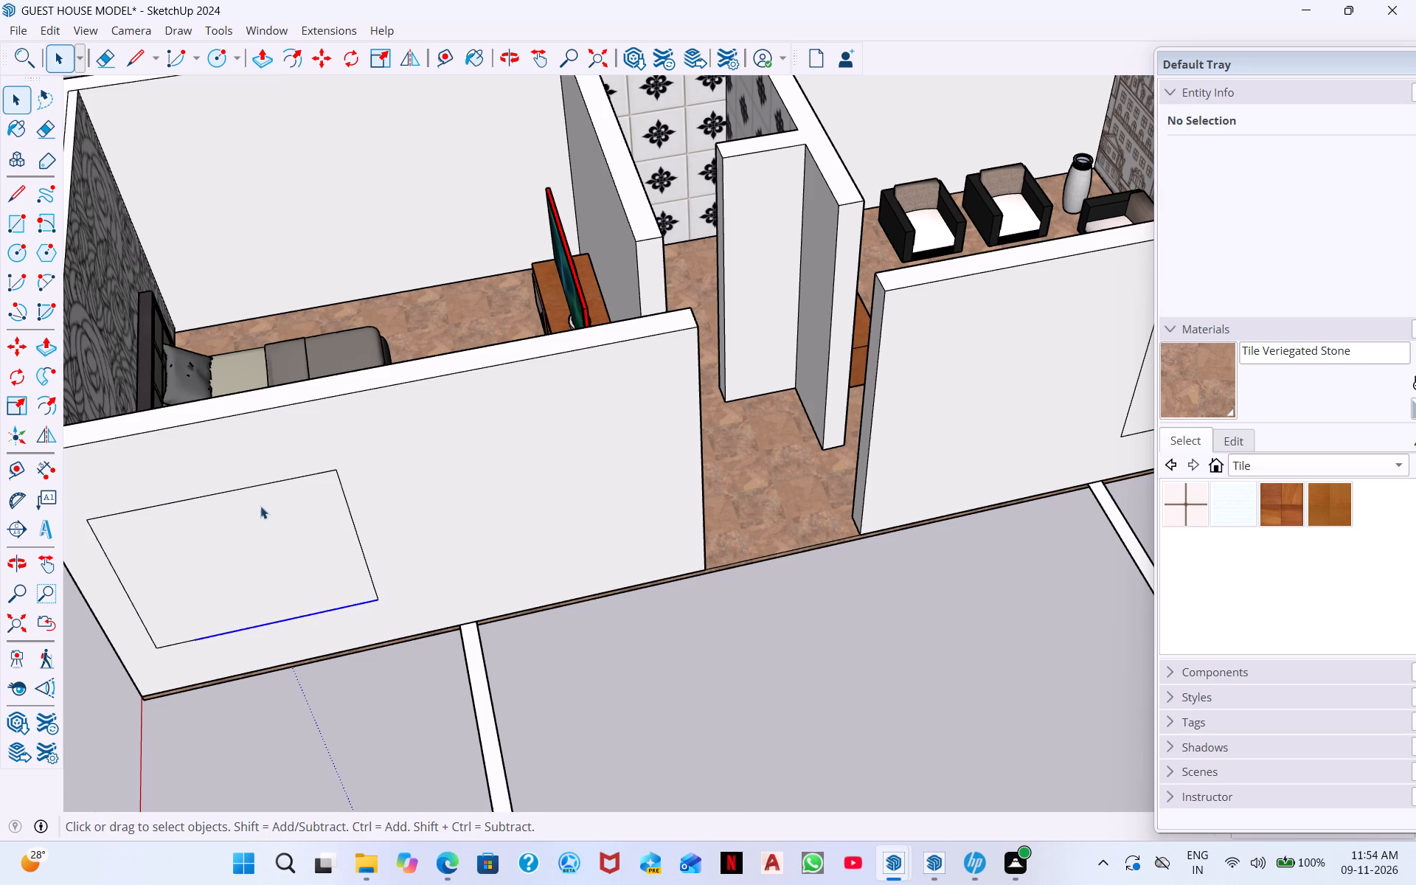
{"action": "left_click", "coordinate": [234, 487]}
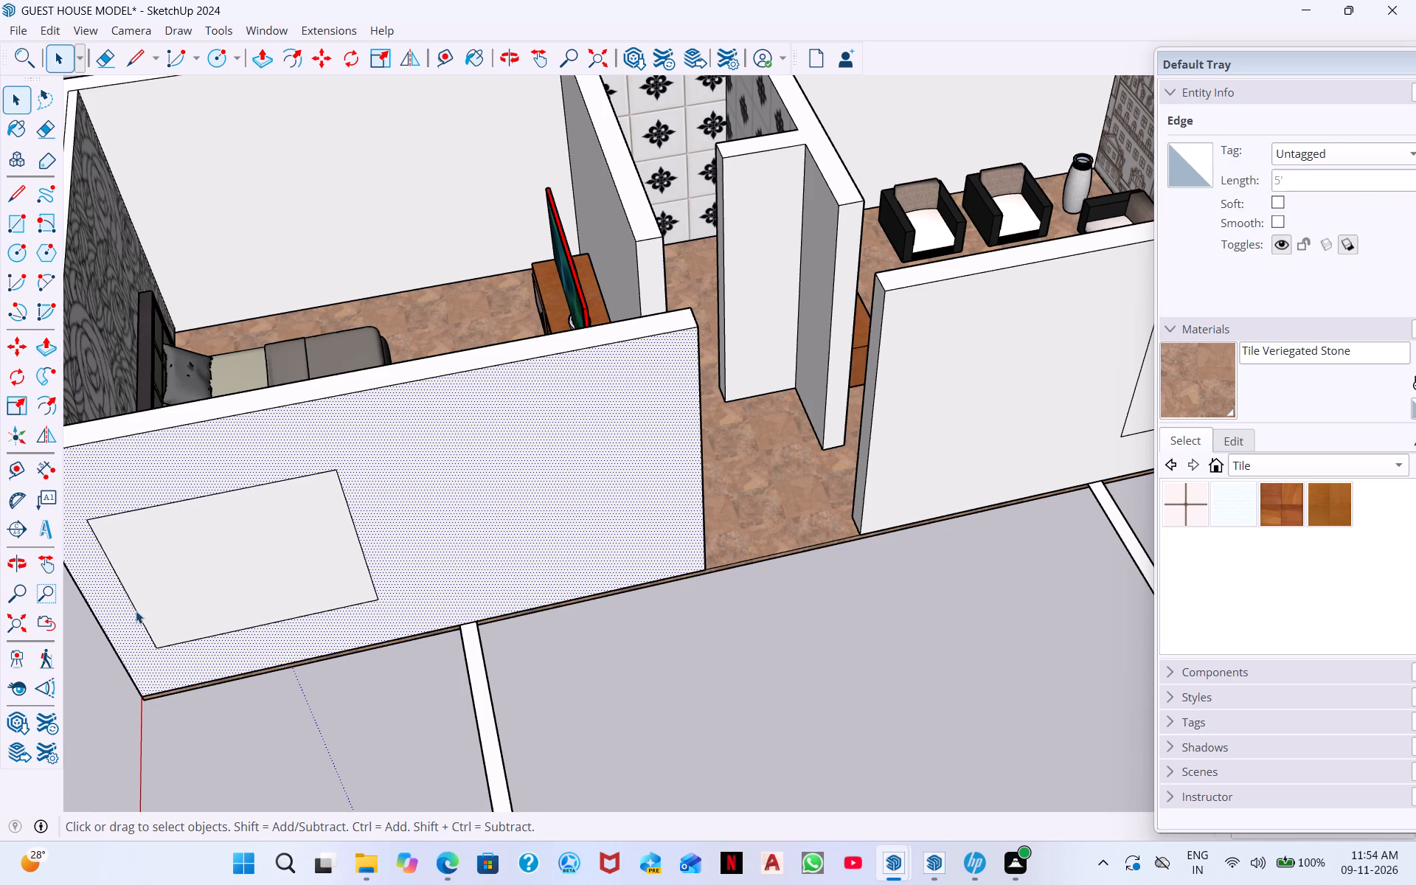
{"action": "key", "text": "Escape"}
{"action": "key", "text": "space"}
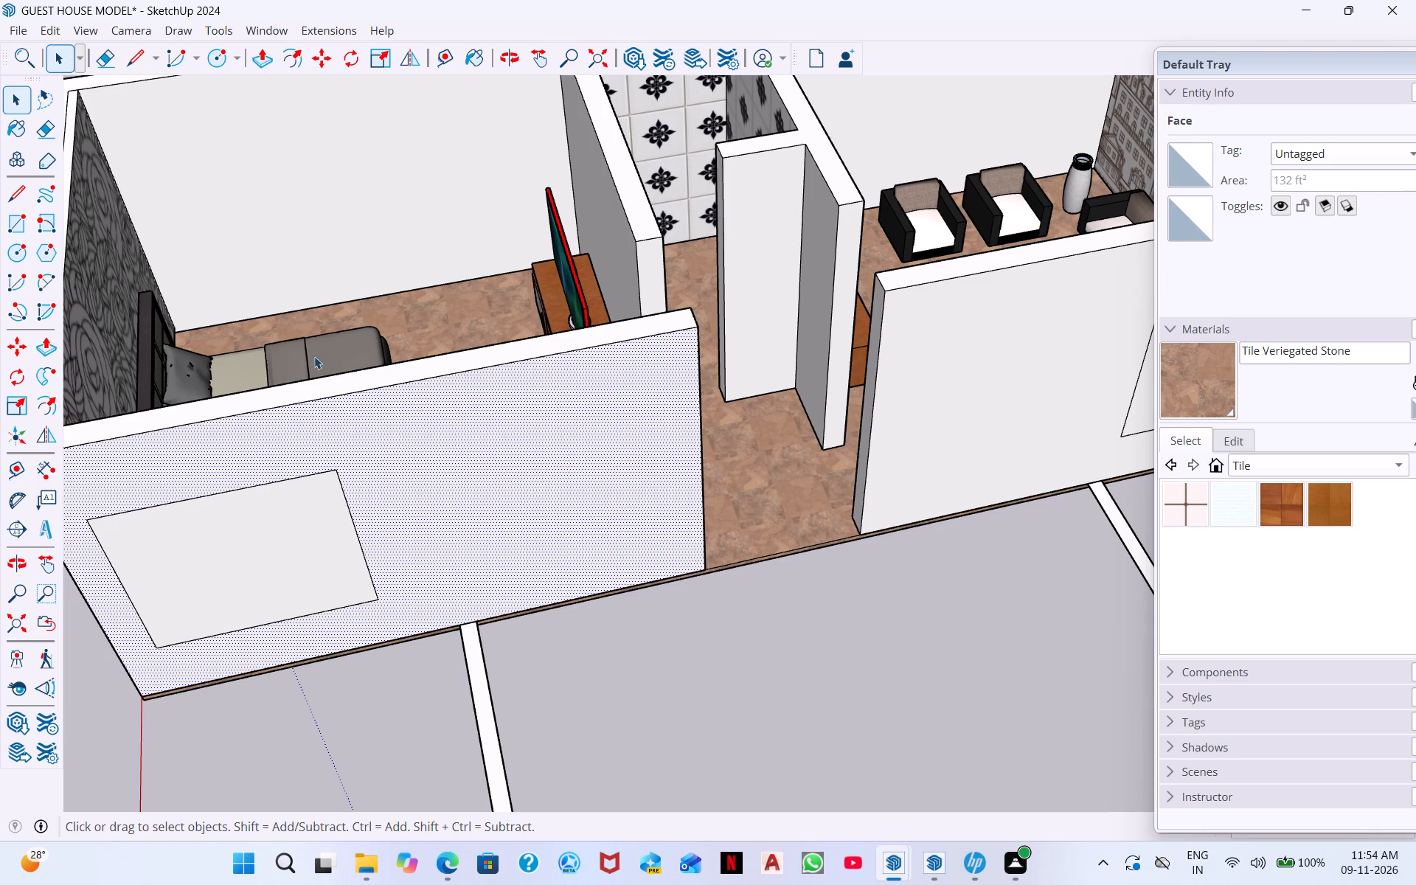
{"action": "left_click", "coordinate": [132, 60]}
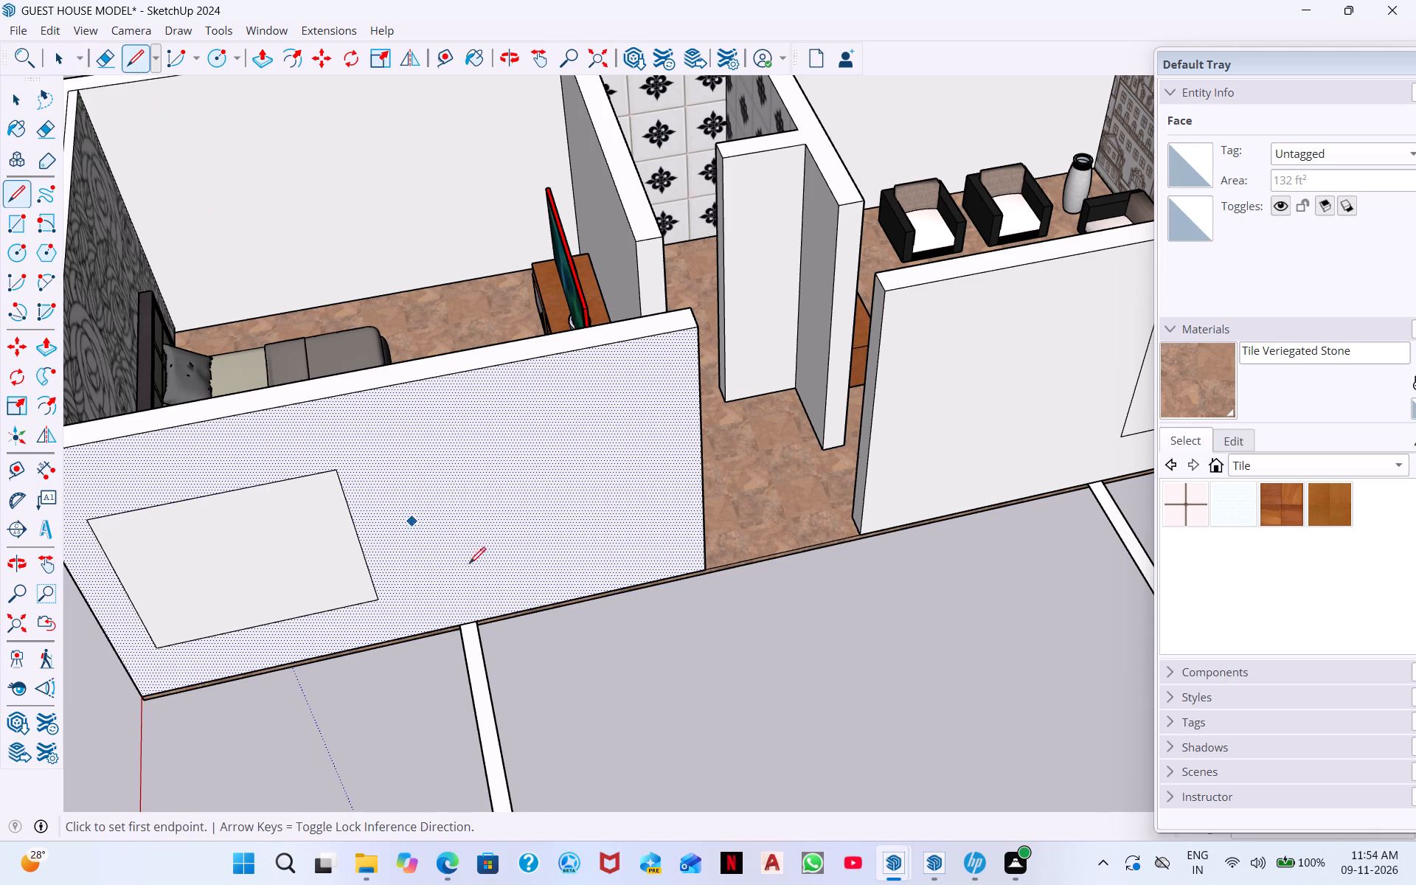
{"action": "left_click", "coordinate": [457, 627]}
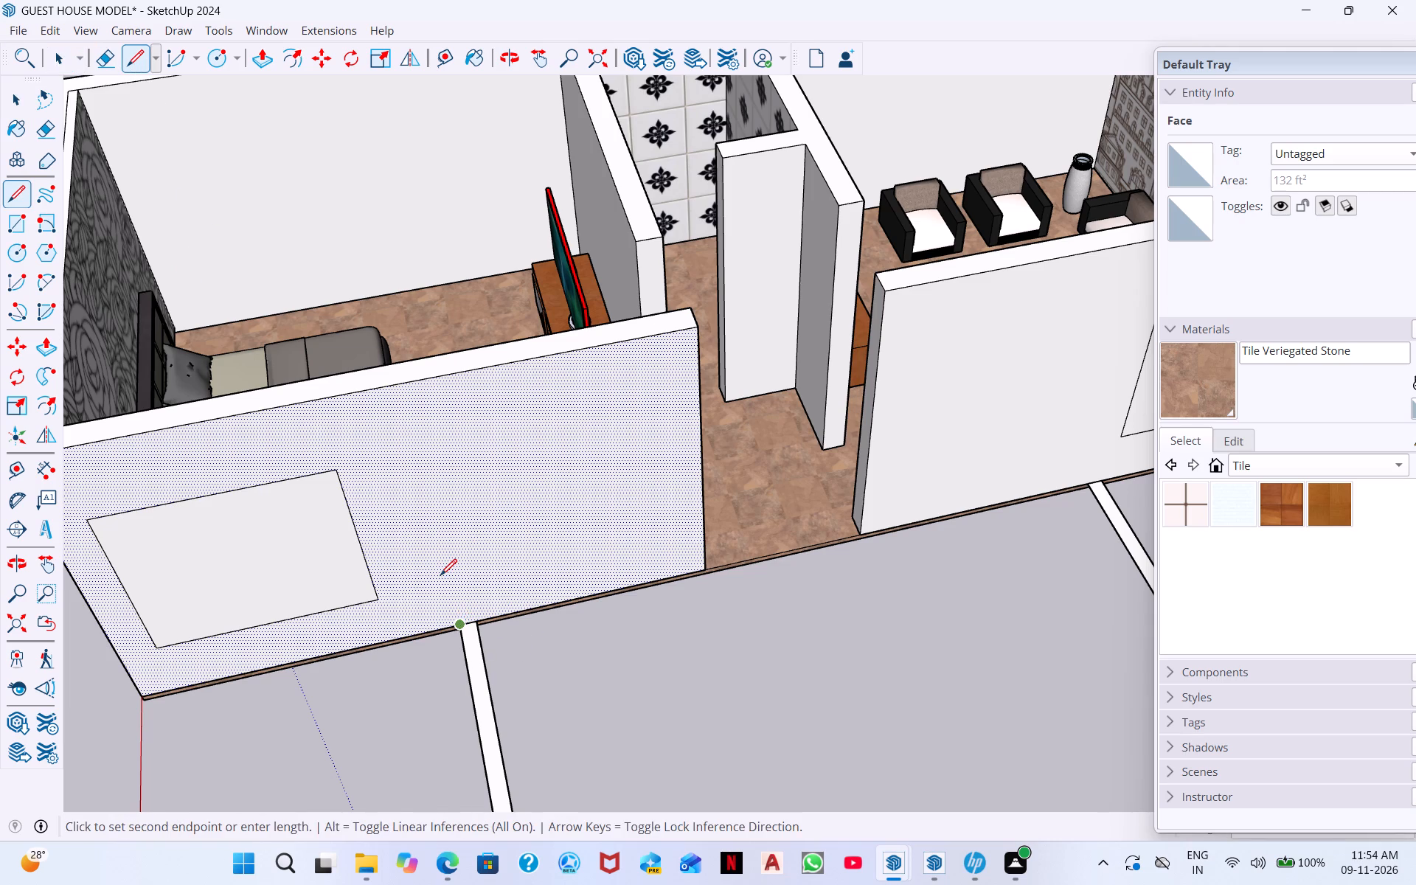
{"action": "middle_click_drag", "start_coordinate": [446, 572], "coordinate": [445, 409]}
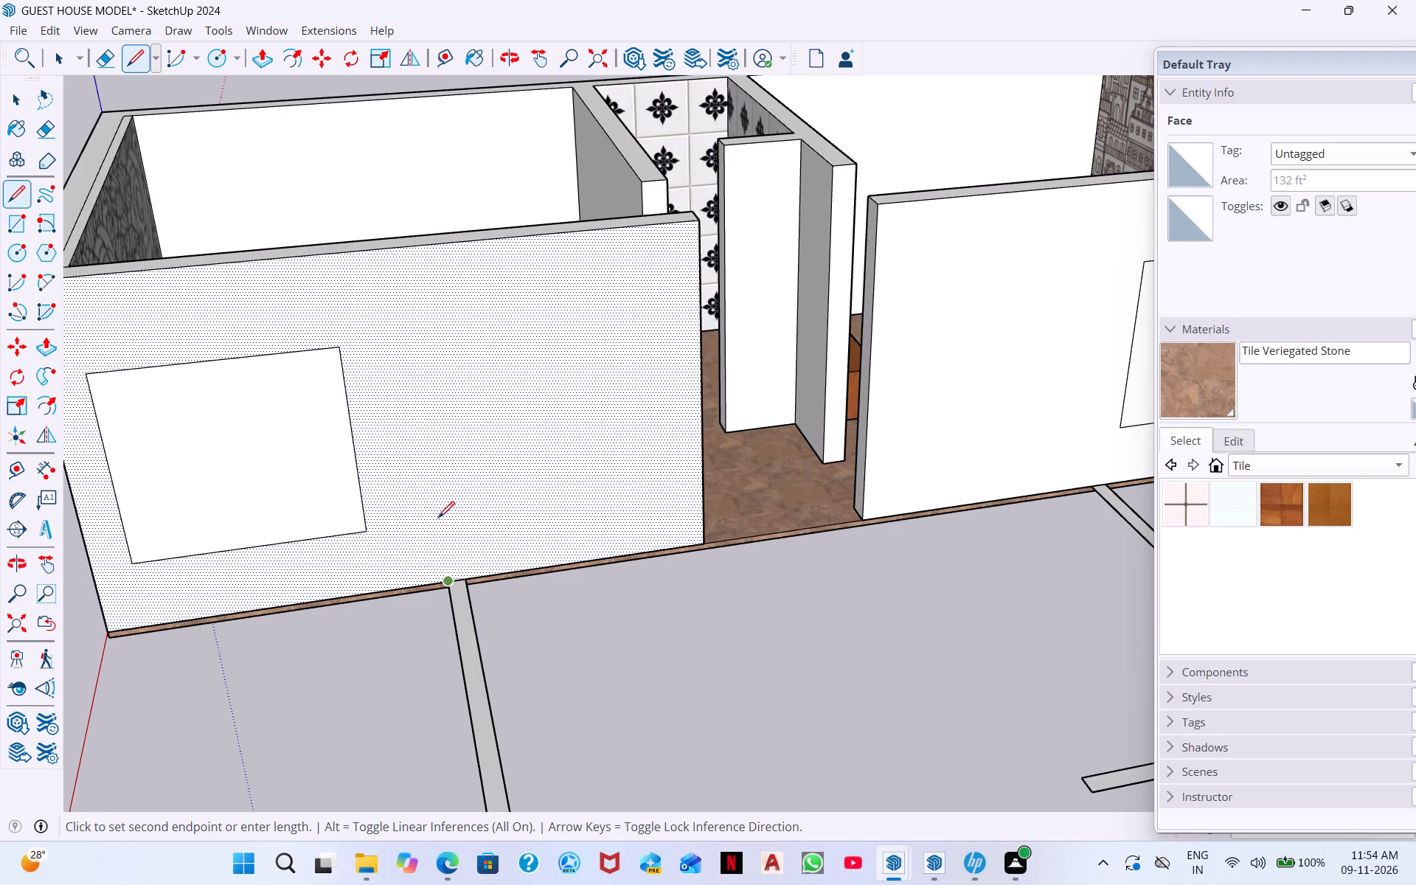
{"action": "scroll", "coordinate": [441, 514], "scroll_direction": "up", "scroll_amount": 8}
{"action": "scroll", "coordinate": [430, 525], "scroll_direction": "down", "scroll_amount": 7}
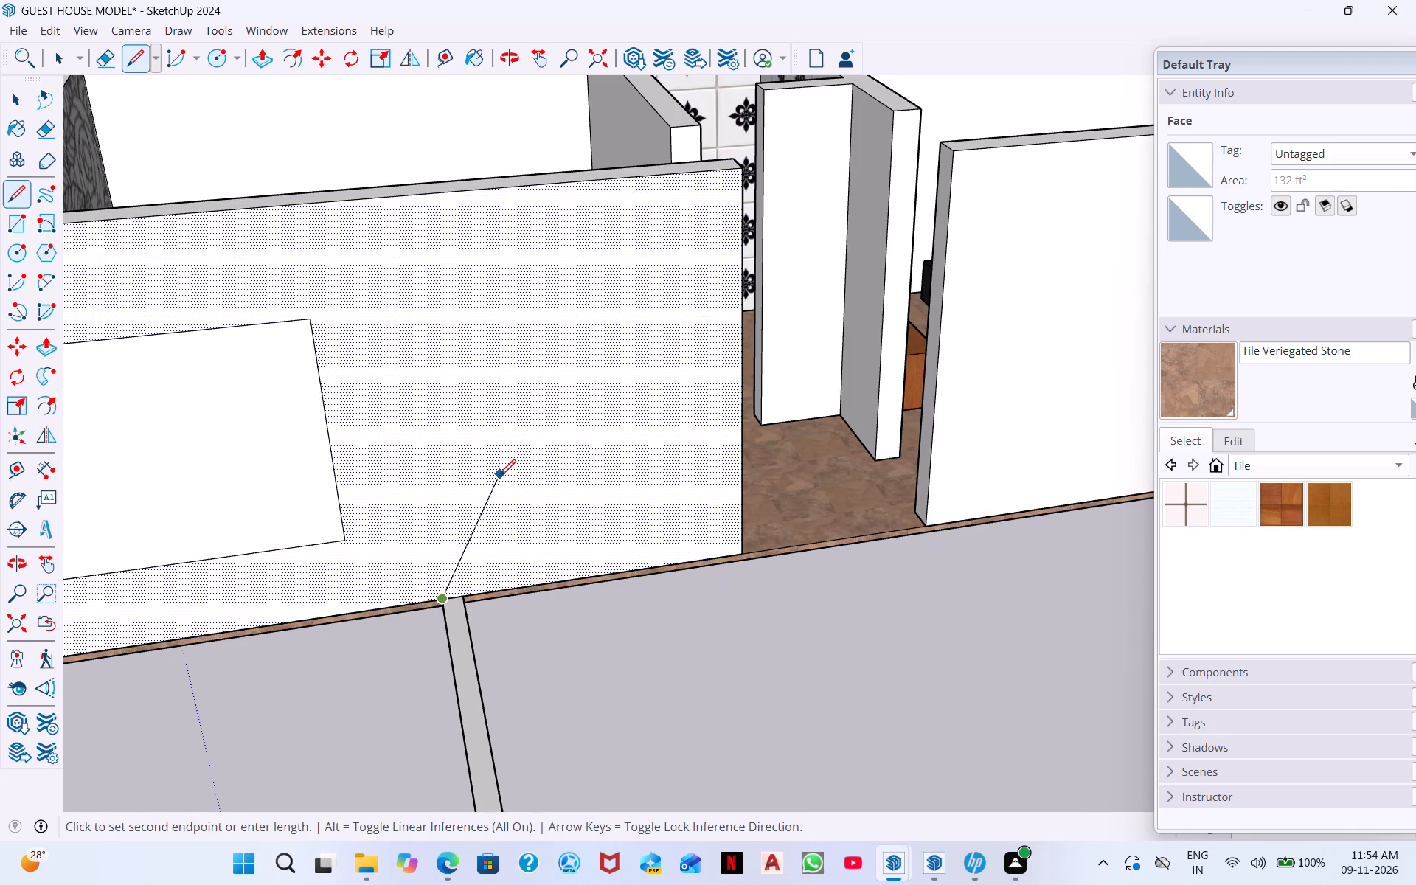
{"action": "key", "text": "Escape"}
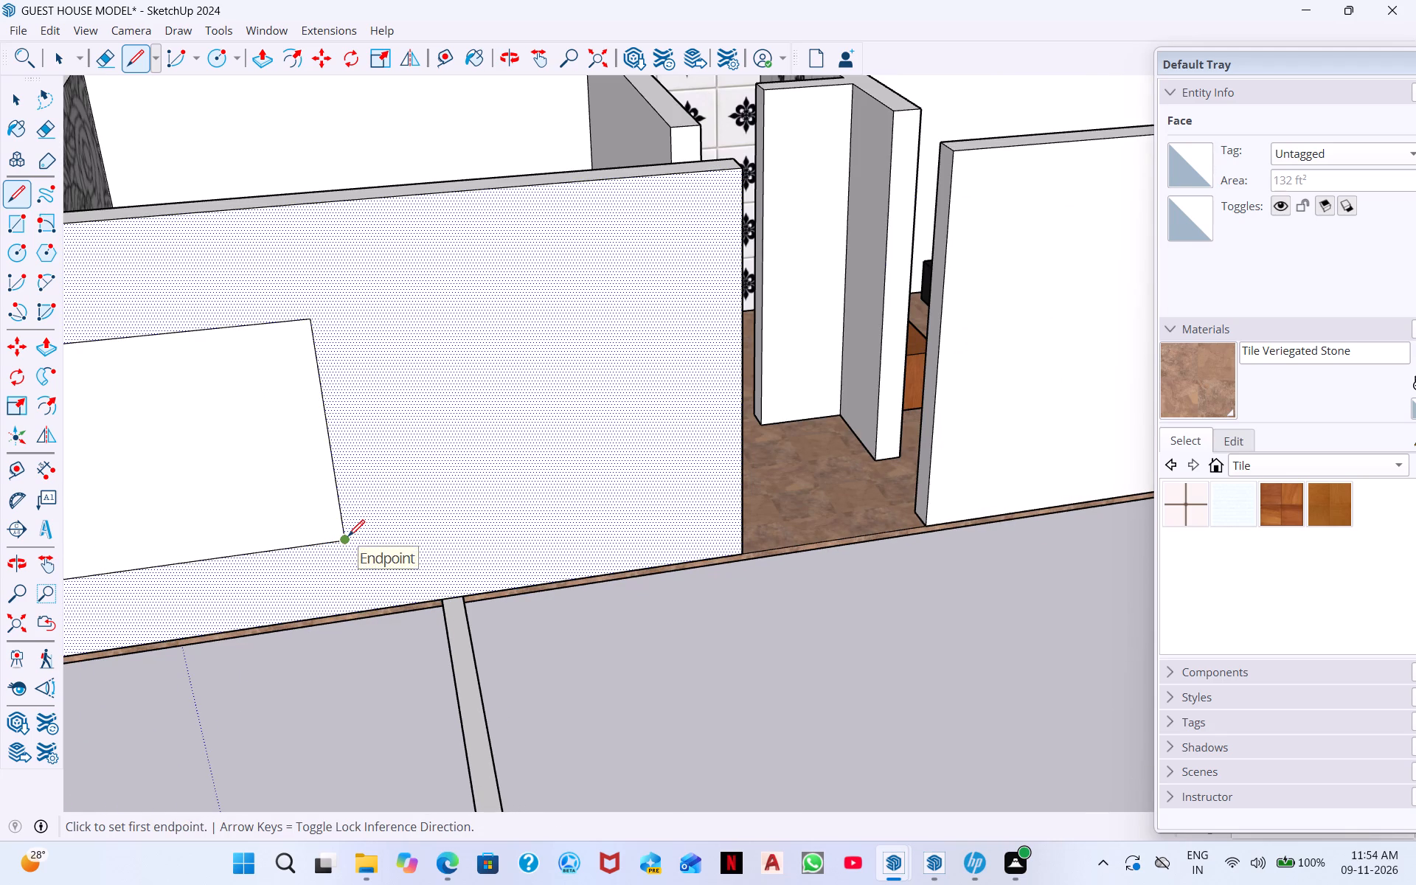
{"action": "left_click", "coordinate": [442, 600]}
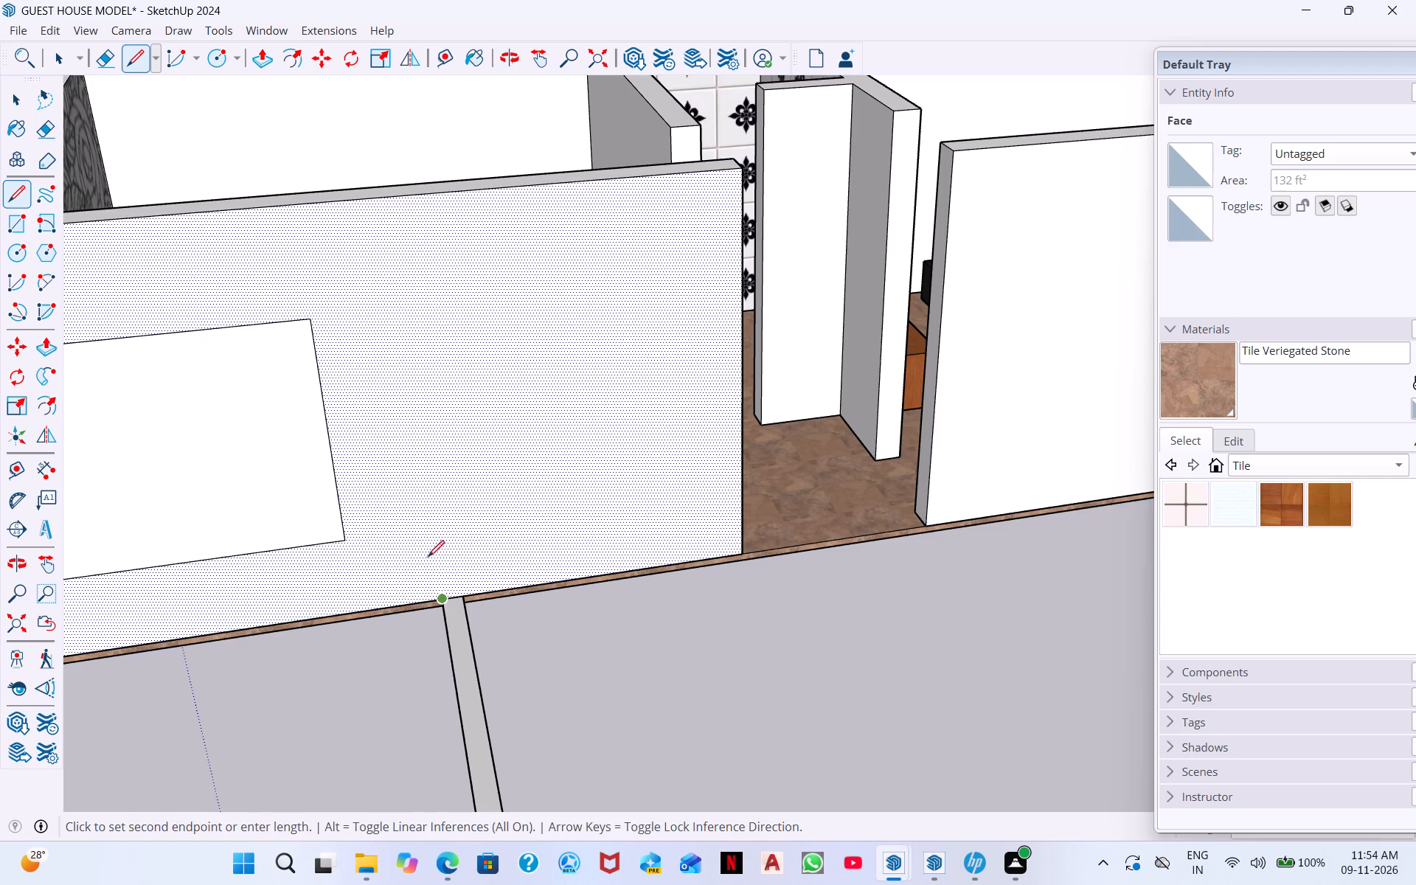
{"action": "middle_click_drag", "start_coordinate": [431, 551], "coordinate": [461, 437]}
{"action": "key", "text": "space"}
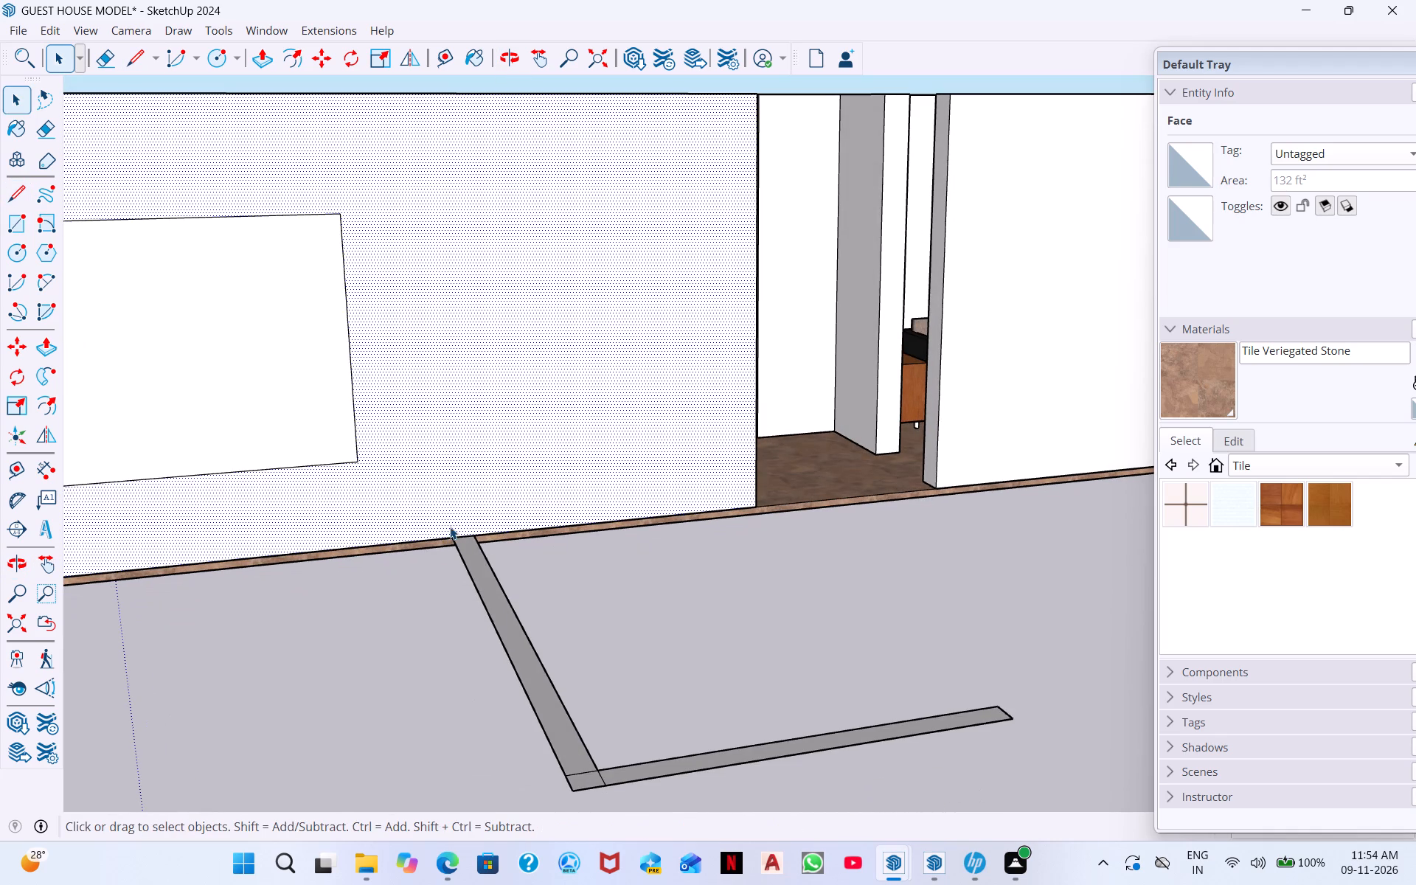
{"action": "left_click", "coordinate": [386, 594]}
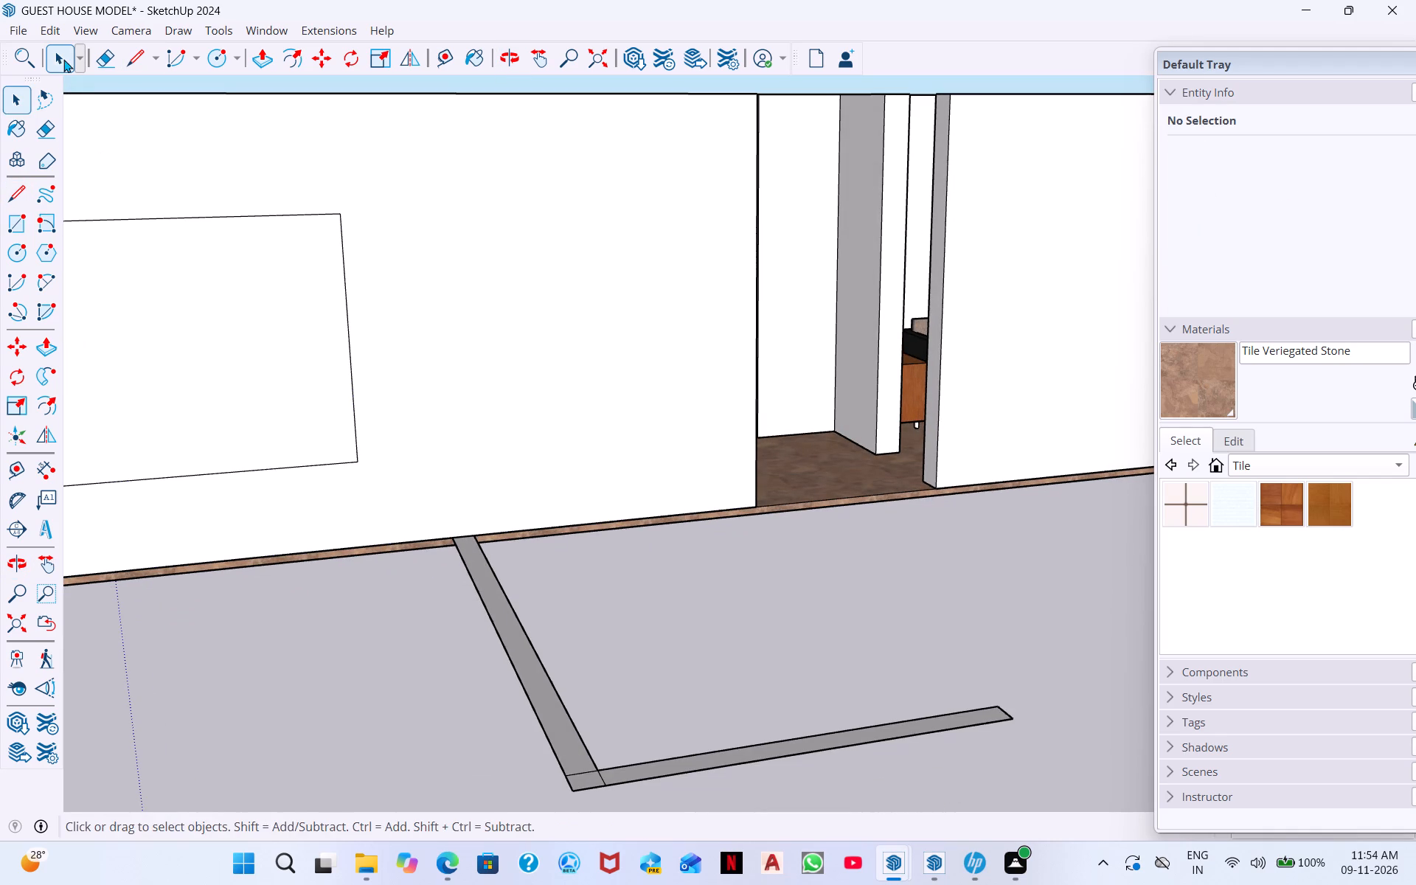
On the bedroom front wall, draw a guide line from the outside strip's corner up to window-sill level, with a 1' line toward the window.
{"action": "left_click", "coordinate": [136, 51]}
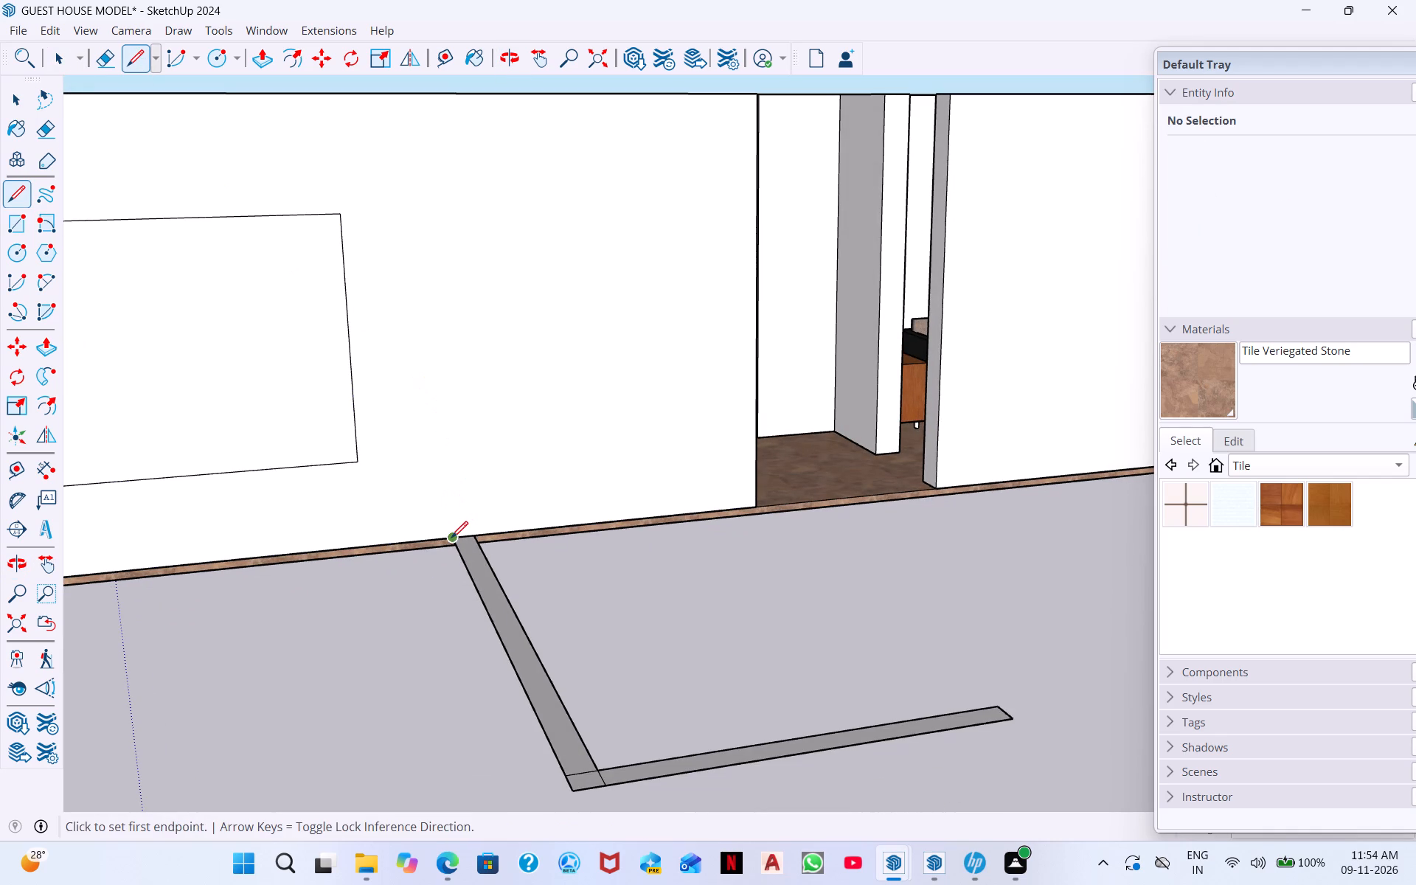
{"action": "left_click", "coordinate": [451, 538]}
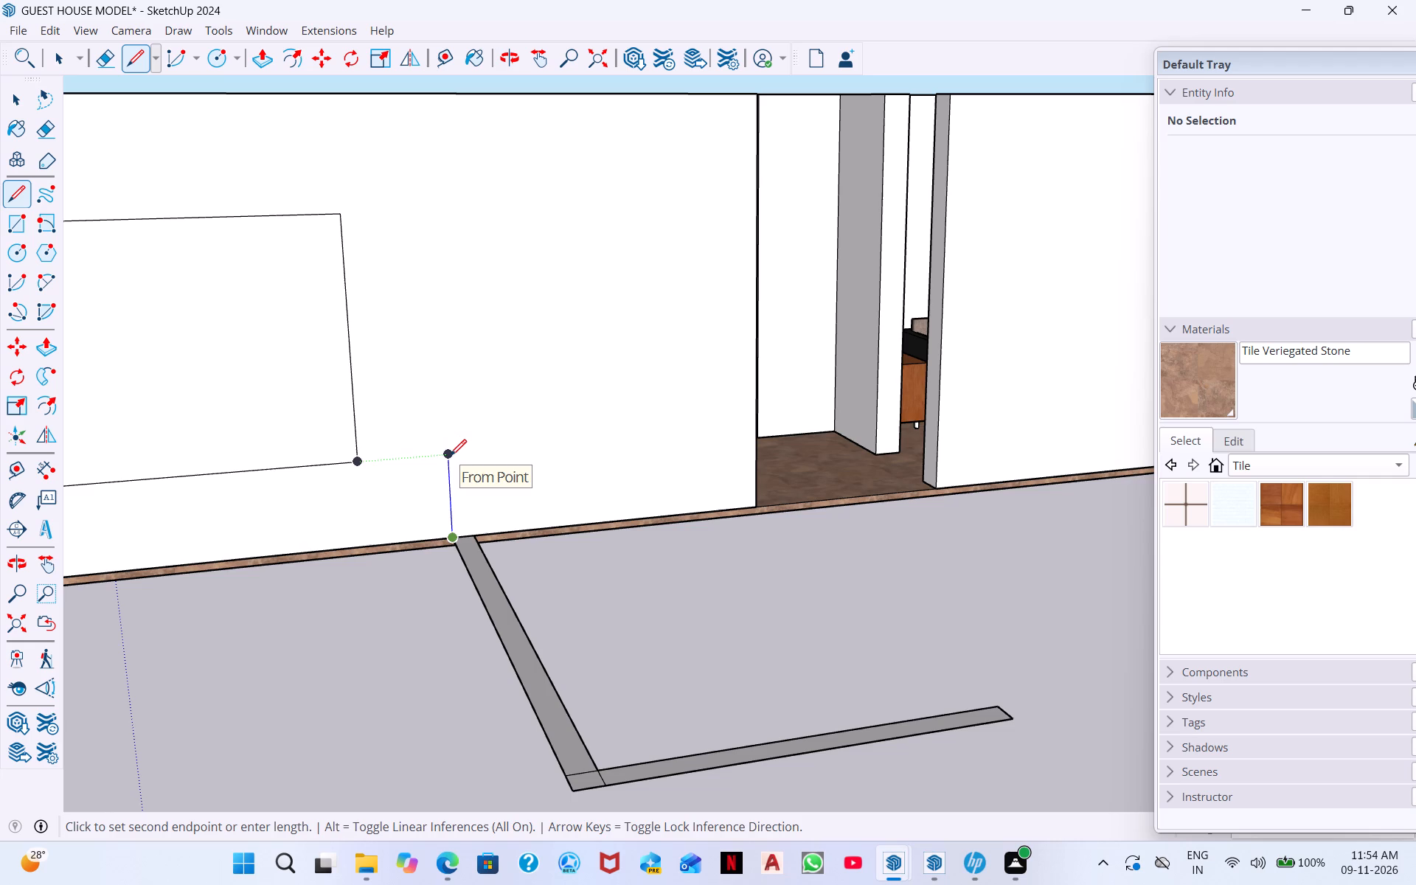
{"action": "left_click", "coordinate": [450, 455]}
{"action": "type", "text": "1'"}
{"action": "key", "text": "Return"}
{"action": "scroll", "coordinate": [471, 493], "scroll_direction": "down", "scroll_amount": 2}
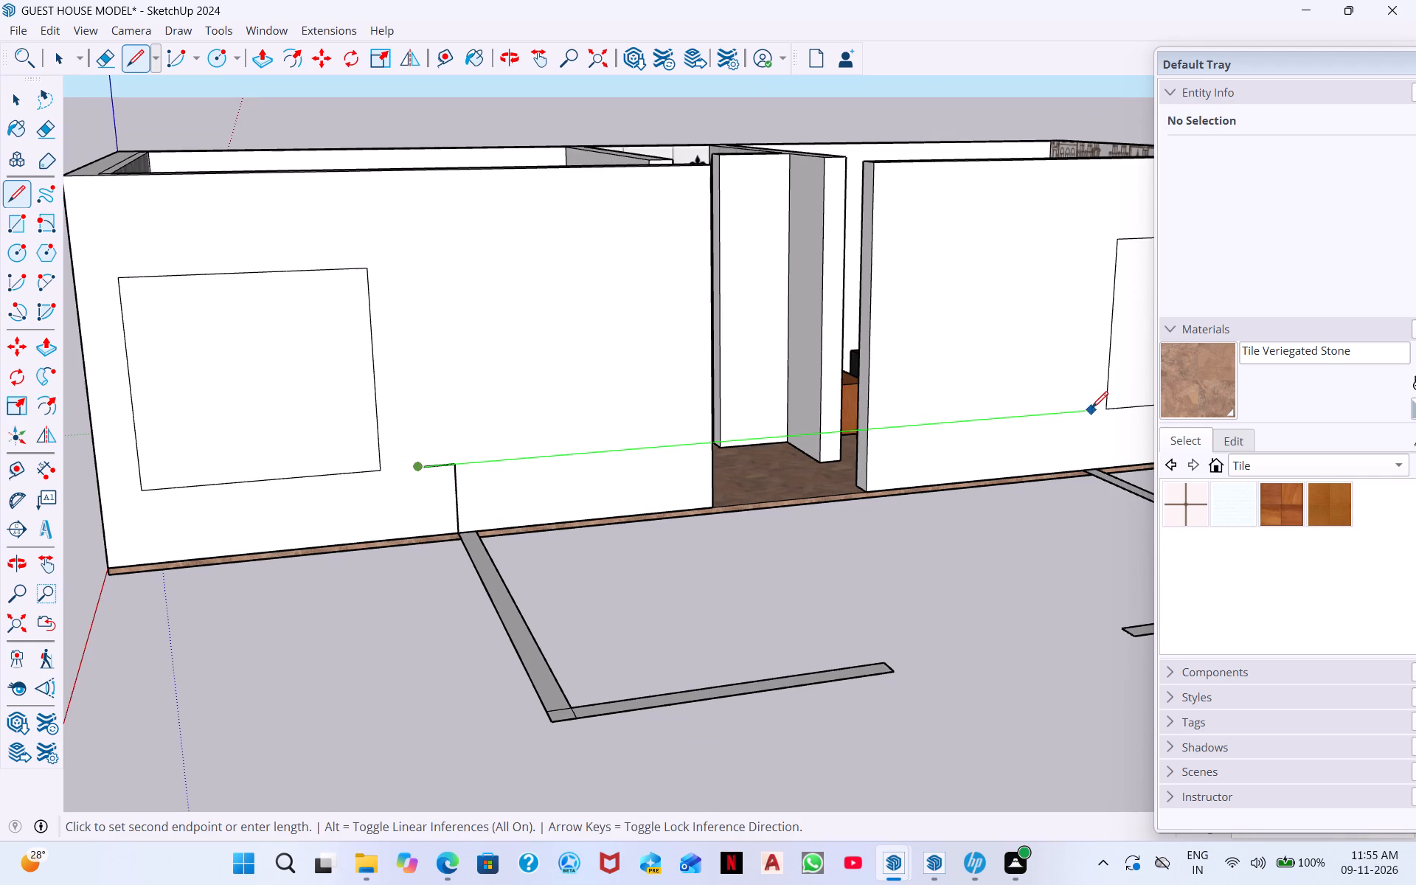
{"action": "key", "text": "Escape"}
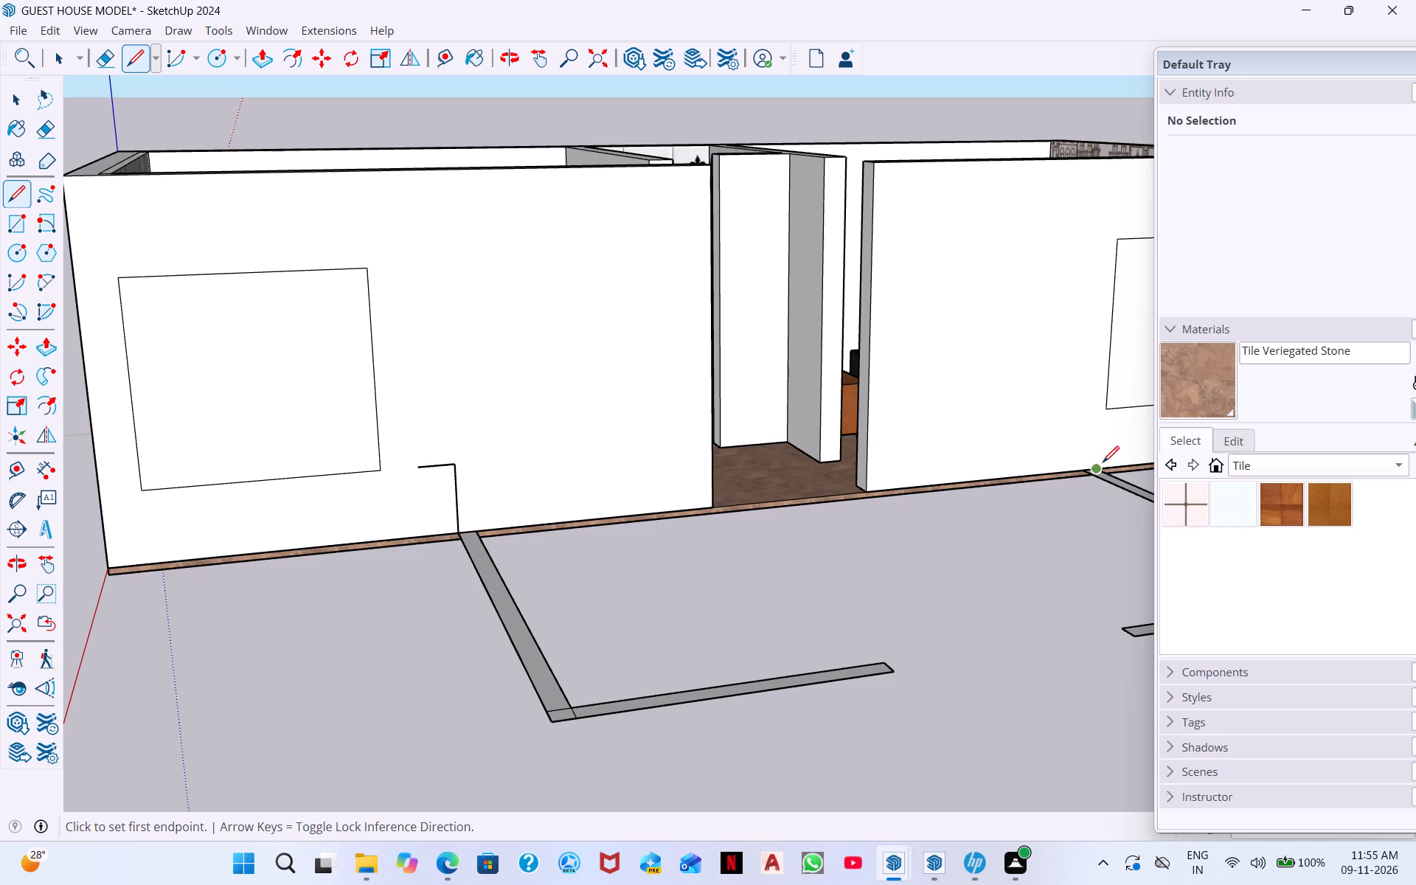
On the living room front wall, draw a guide line from the other strip's corner up to sill level, with a 1' line toward the window.
{"action": "scroll", "coordinate": [1092, 467], "scroll_direction": "up", "scroll_amount": 8}
{"action": "middle_click_drag", "start_coordinate": [1128, 489], "coordinate": [993, 504]}
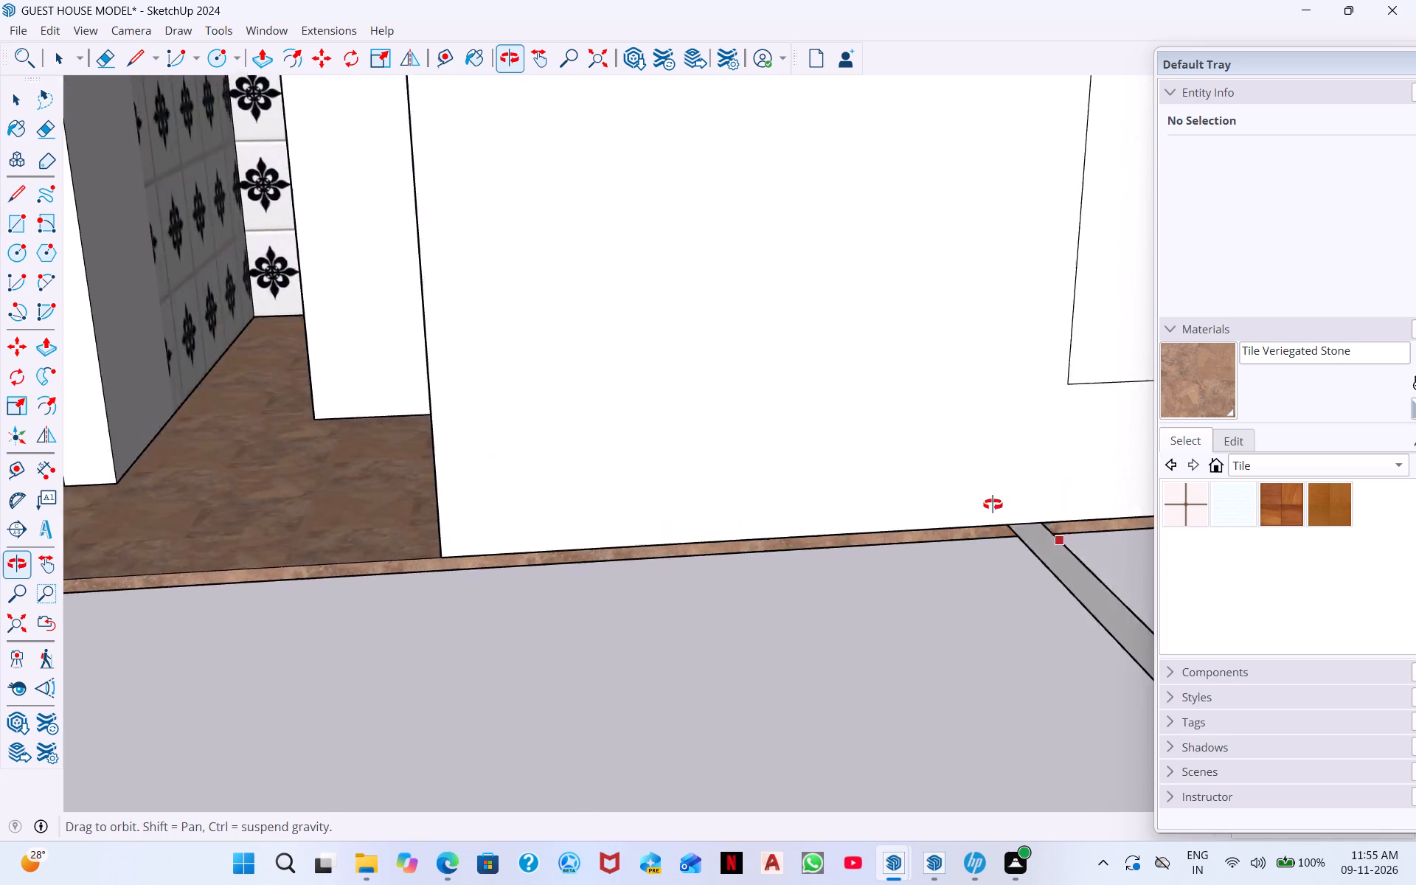
{"action": "middle_click_drag", "start_coordinate": [993, 504], "coordinate": [796, 448]}
{"action": "scroll", "coordinate": [807, 468], "scroll_direction": "down", "scroll_amount": 12}
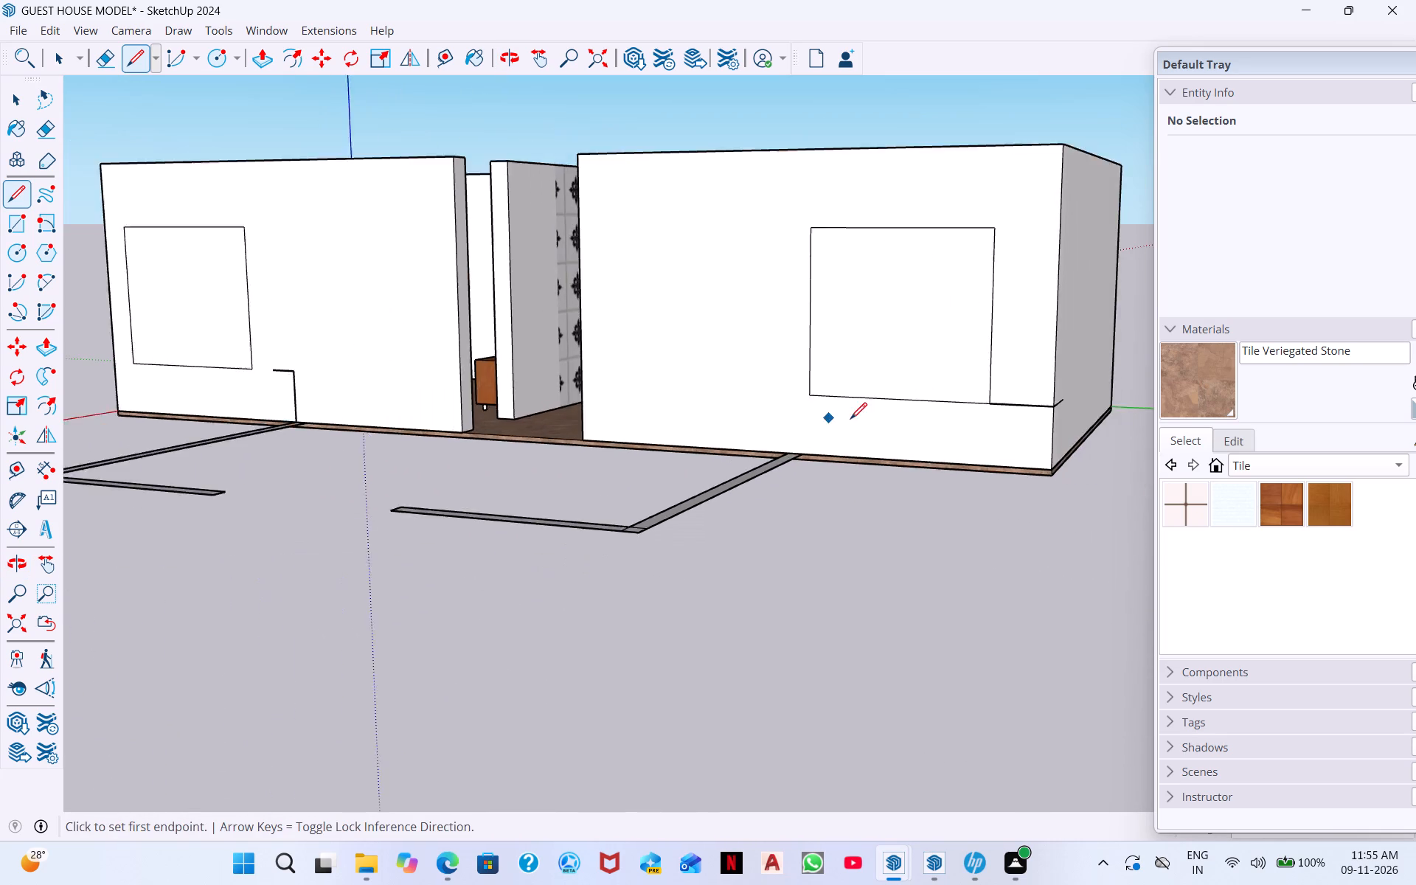
{"action": "scroll", "coordinate": [852, 434], "scroll_direction": "up", "scroll_amount": 7}
{"action": "scroll", "coordinate": [682, 462], "scroll_direction": "up", "scroll_amount": 4}
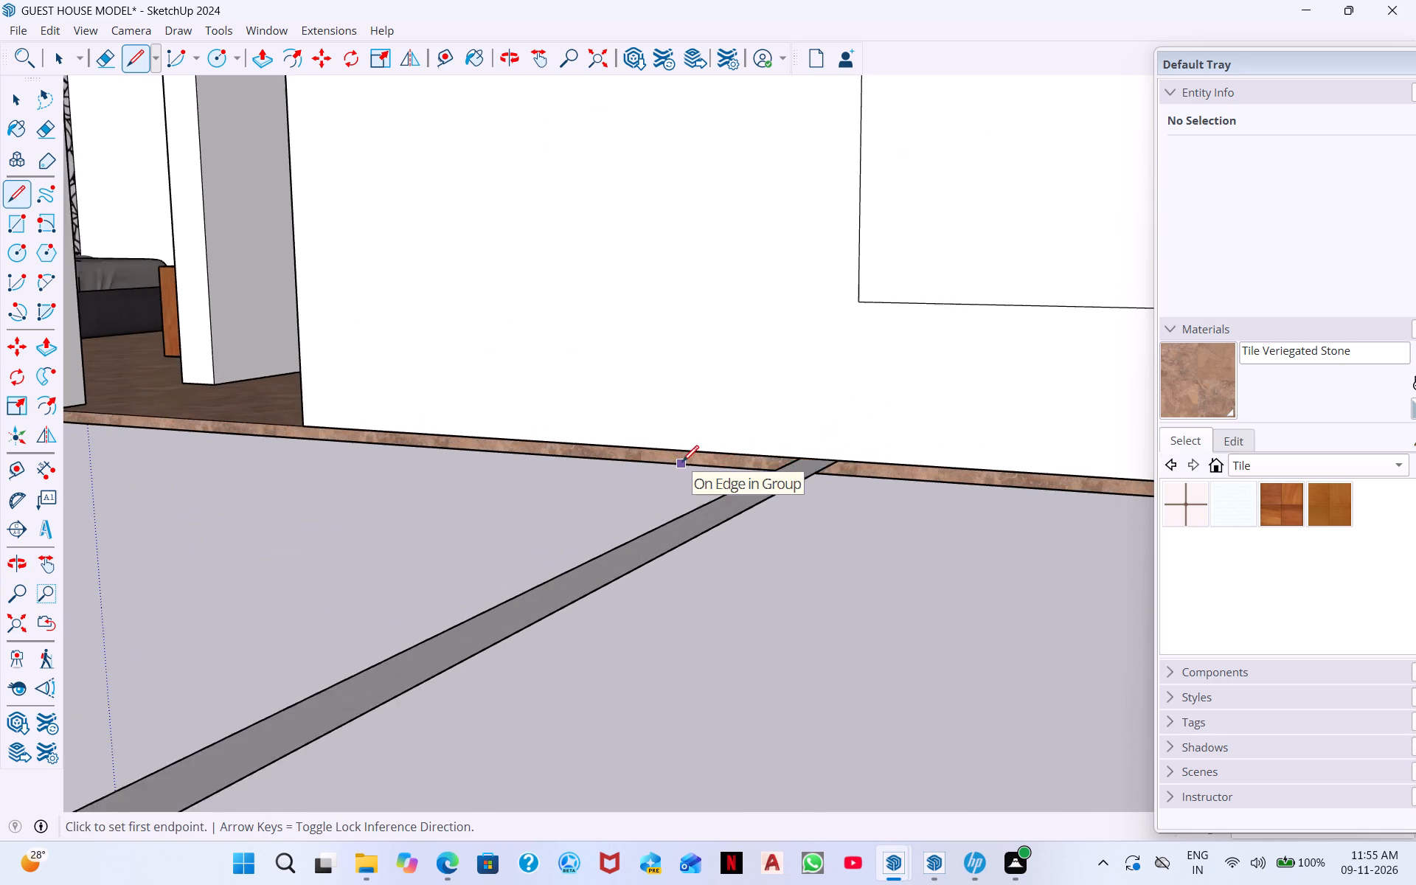
{"action": "scroll", "coordinate": [682, 462], "scroll_direction": "down", "scroll_amount": 4}
{"action": "scroll", "coordinate": [785, 469], "scroll_direction": "down", "scroll_amount": 7}
{"action": "scroll", "coordinate": [709, 479], "scroll_direction": "down", "scroll_amount": 2}
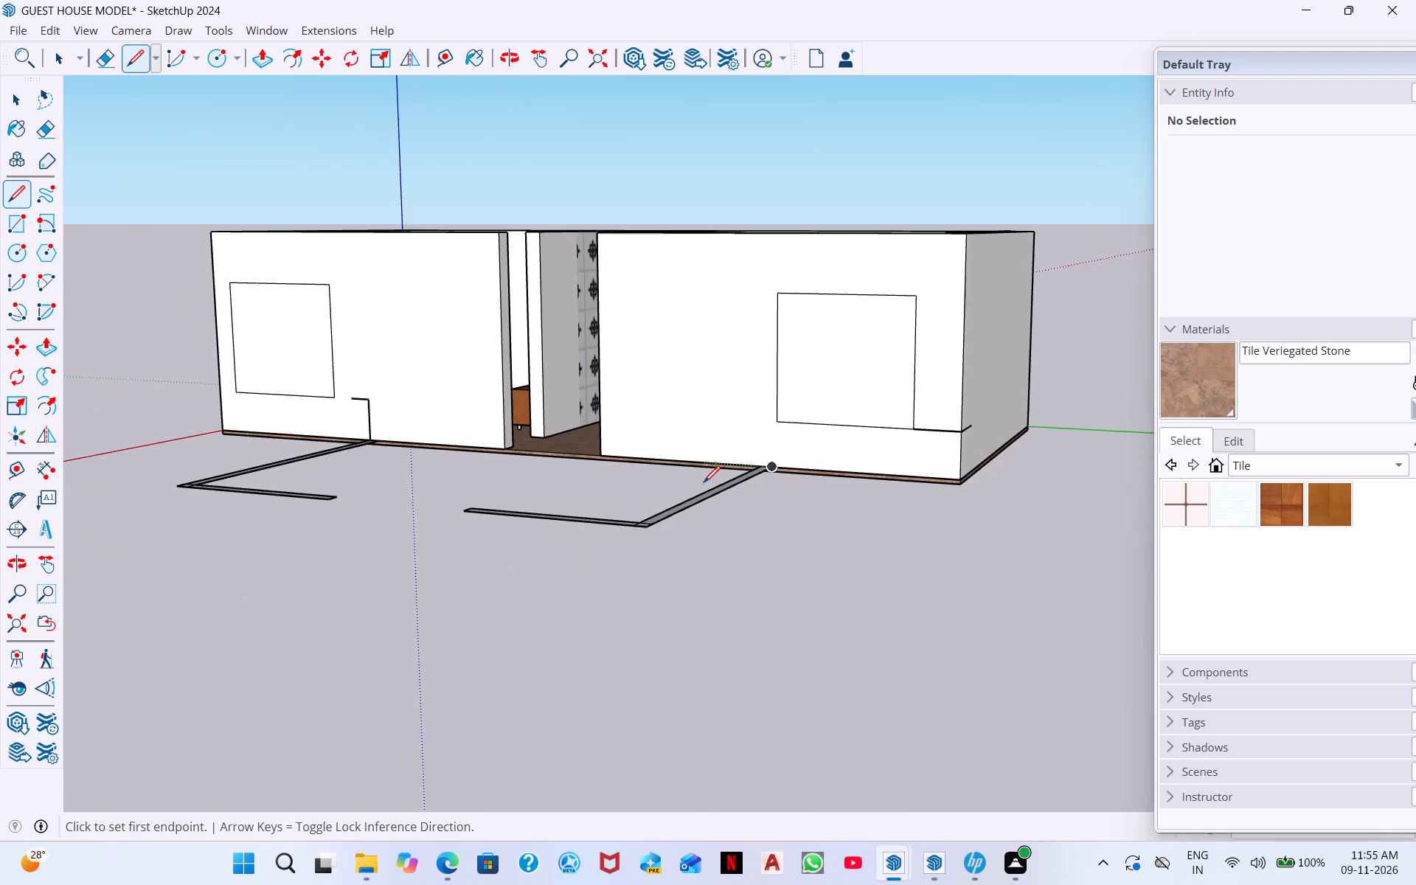
{"action": "middle_click_drag", "start_coordinate": [704, 500], "coordinate": [821, 597]}
{"action": "scroll", "coordinate": [816, 462], "scroll_direction": "up", "scroll_amount": 3}
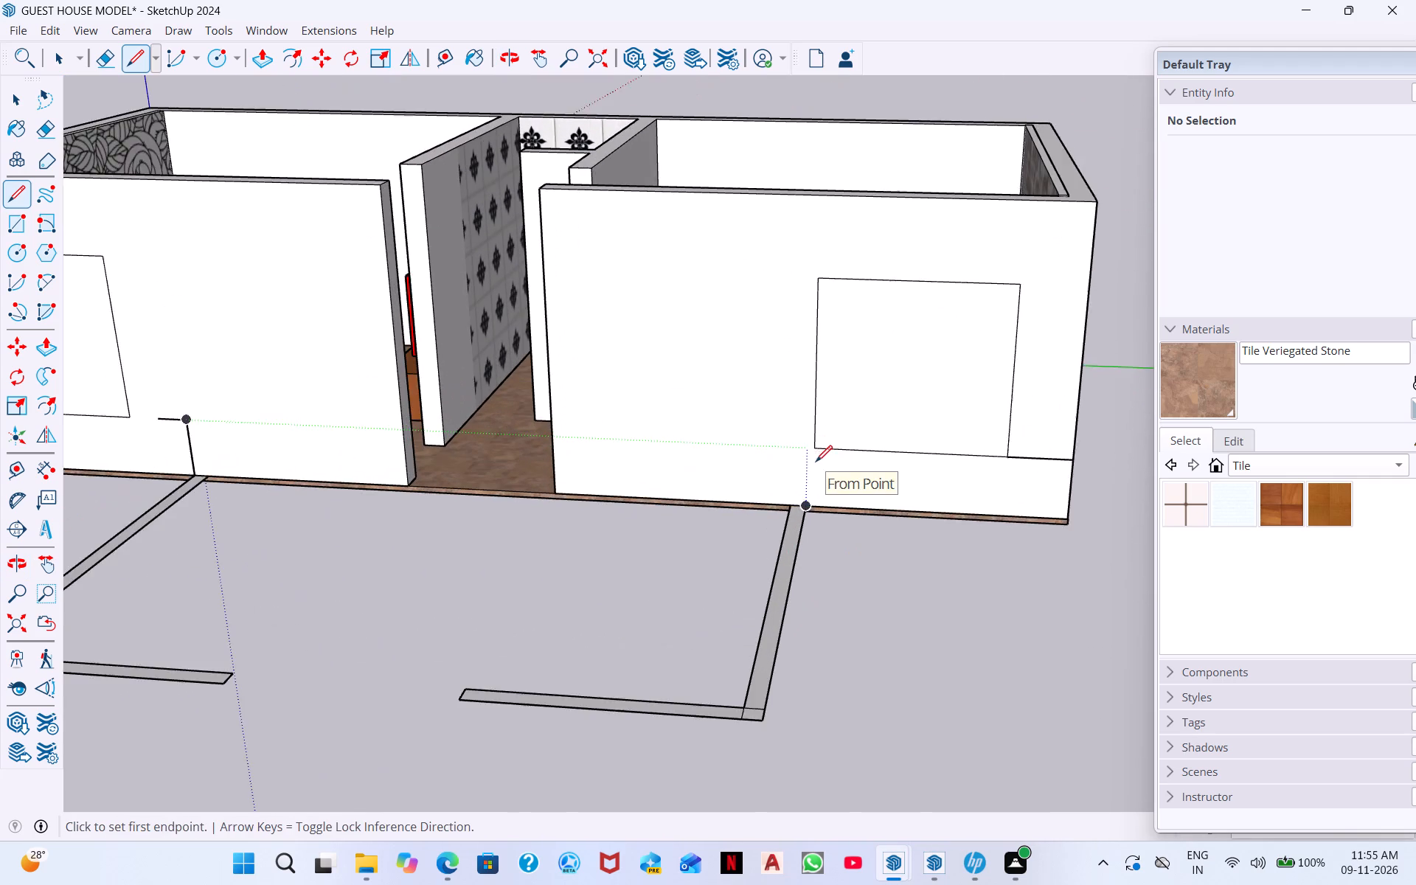
{"action": "scroll", "coordinate": [816, 462], "scroll_direction": "up", "scroll_amount": 1}
{"action": "left_click_drag", "start_coordinate": [802, 513], "coordinate": [805, 499]}
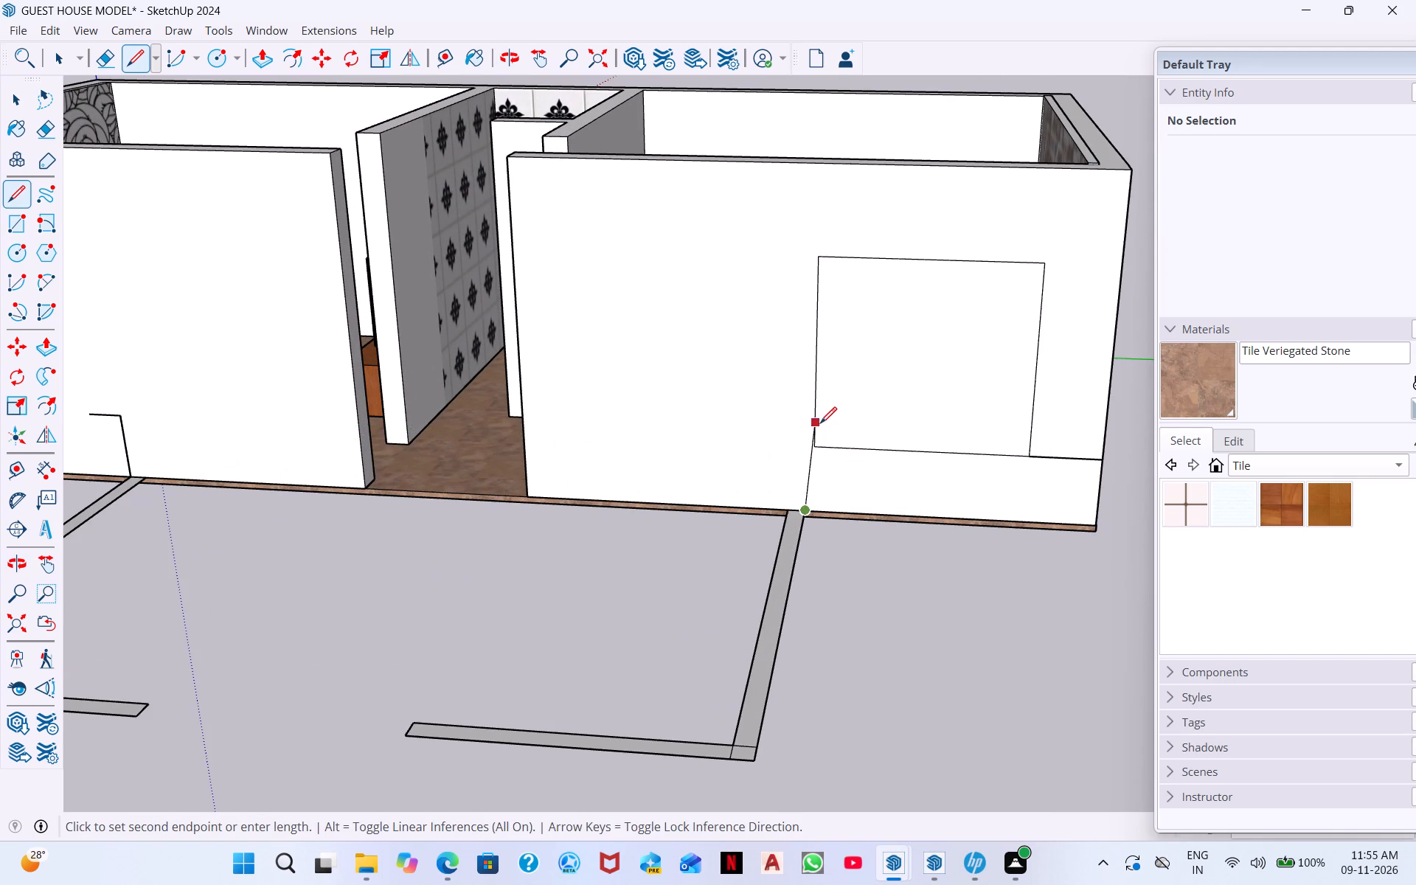
{"action": "middle_click_drag", "start_coordinate": [797, 412], "coordinate": [819, 698]}
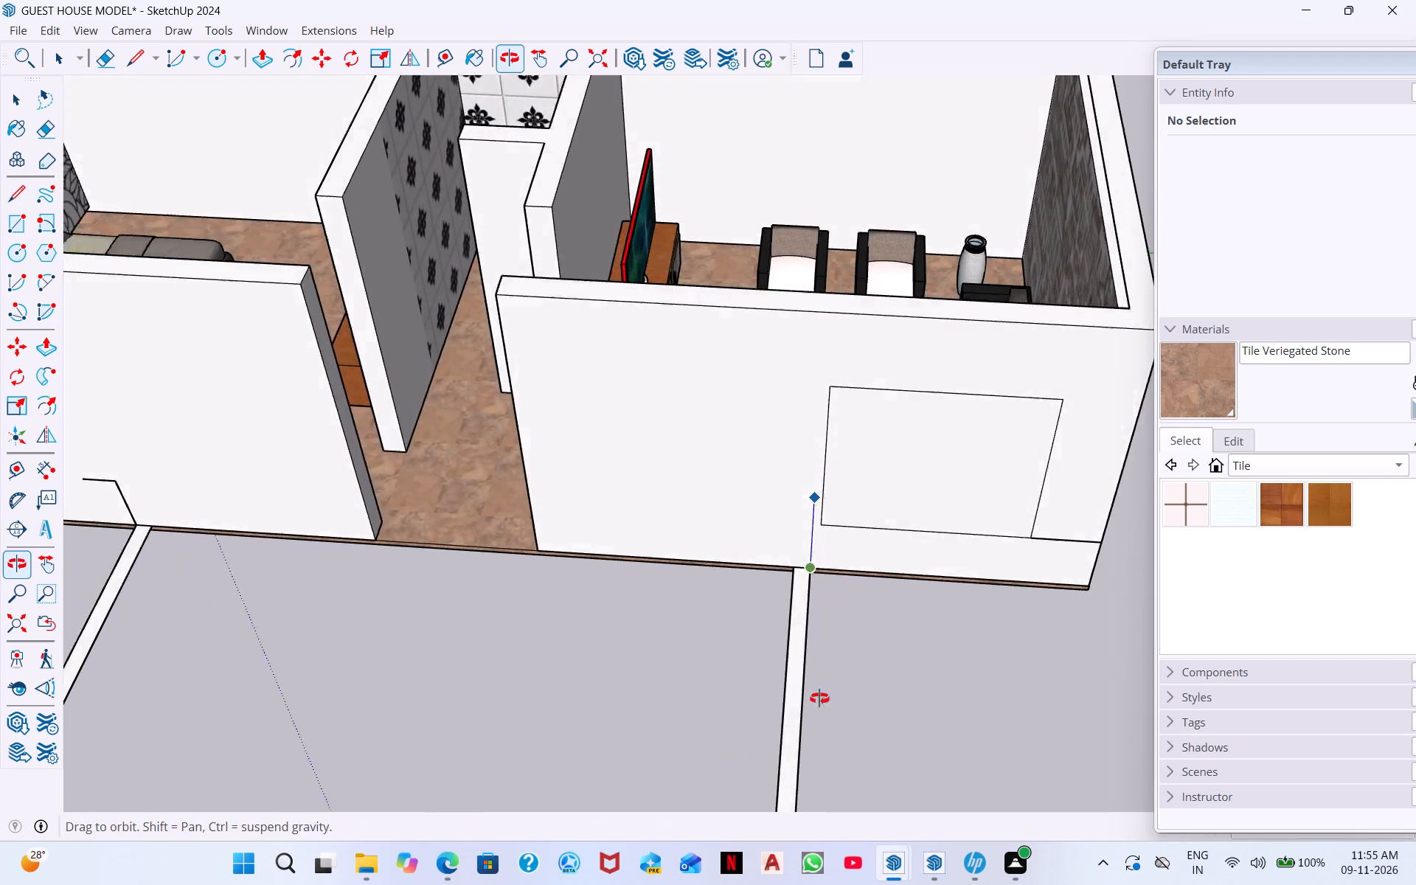
{"action": "middle_click_drag", "start_coordinate": [819, 698], "coordinate": [833, 756]}
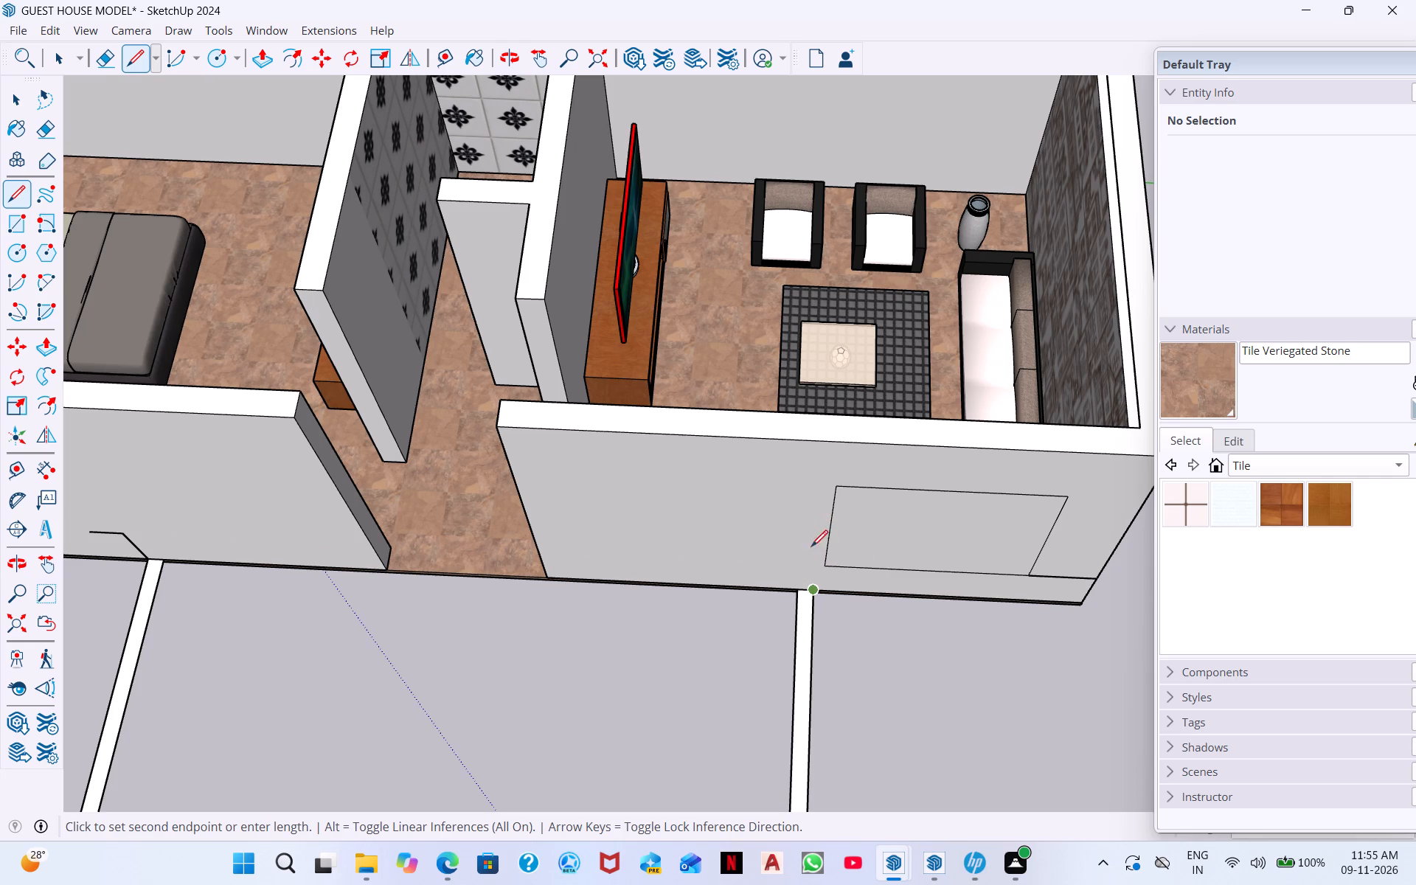
{"action": "middle_click_drag", "start_coordinate": [822, 510], "coordinate": [819, 368]}
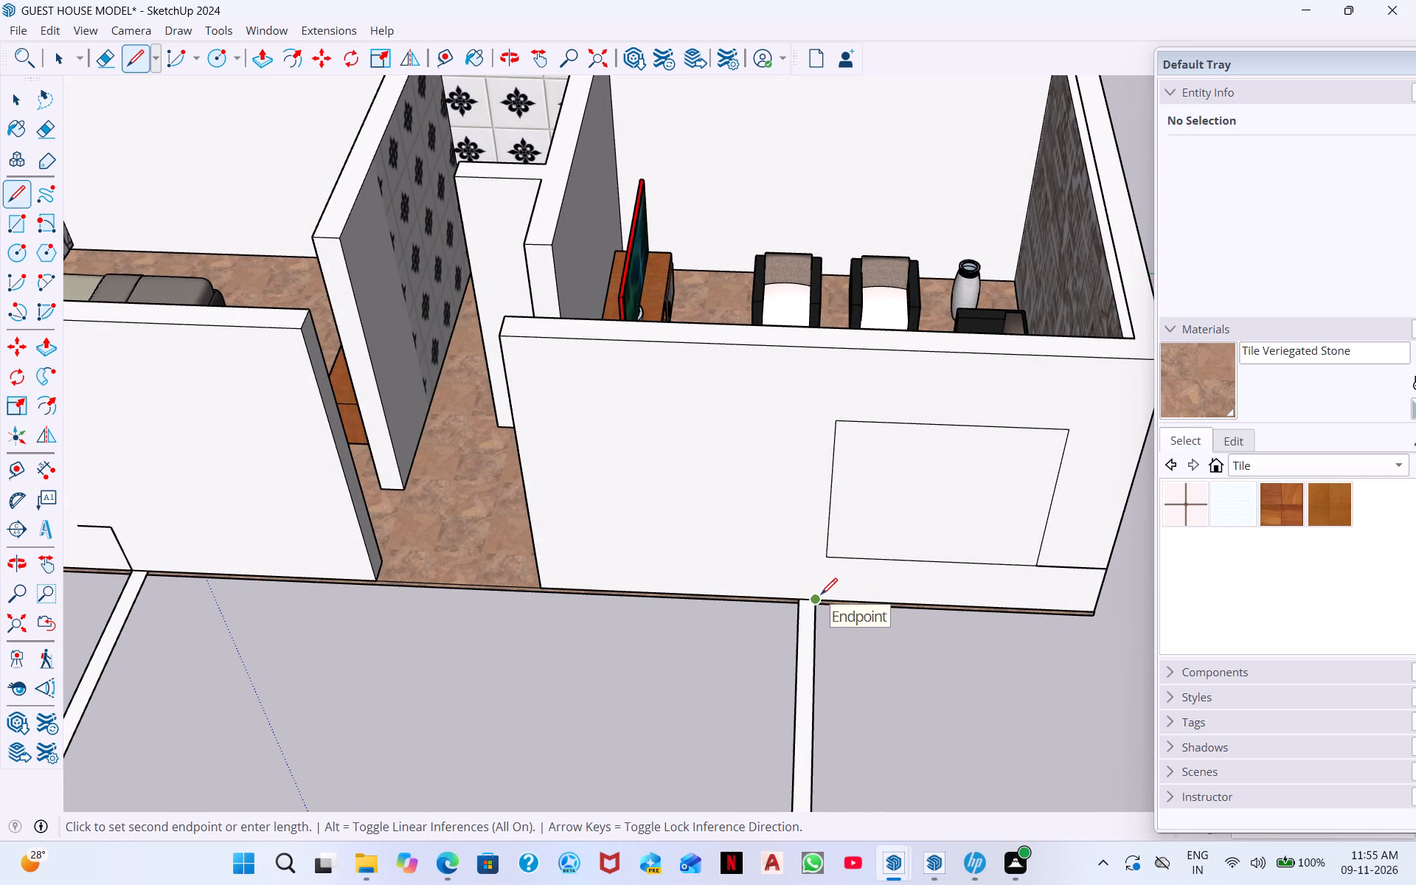
{"action": "left_click", "coordinate": [813, 603]}
{"action": "middle_click_drag", "start_coordinate": [808, 544], "coordinate": [847, 388]}
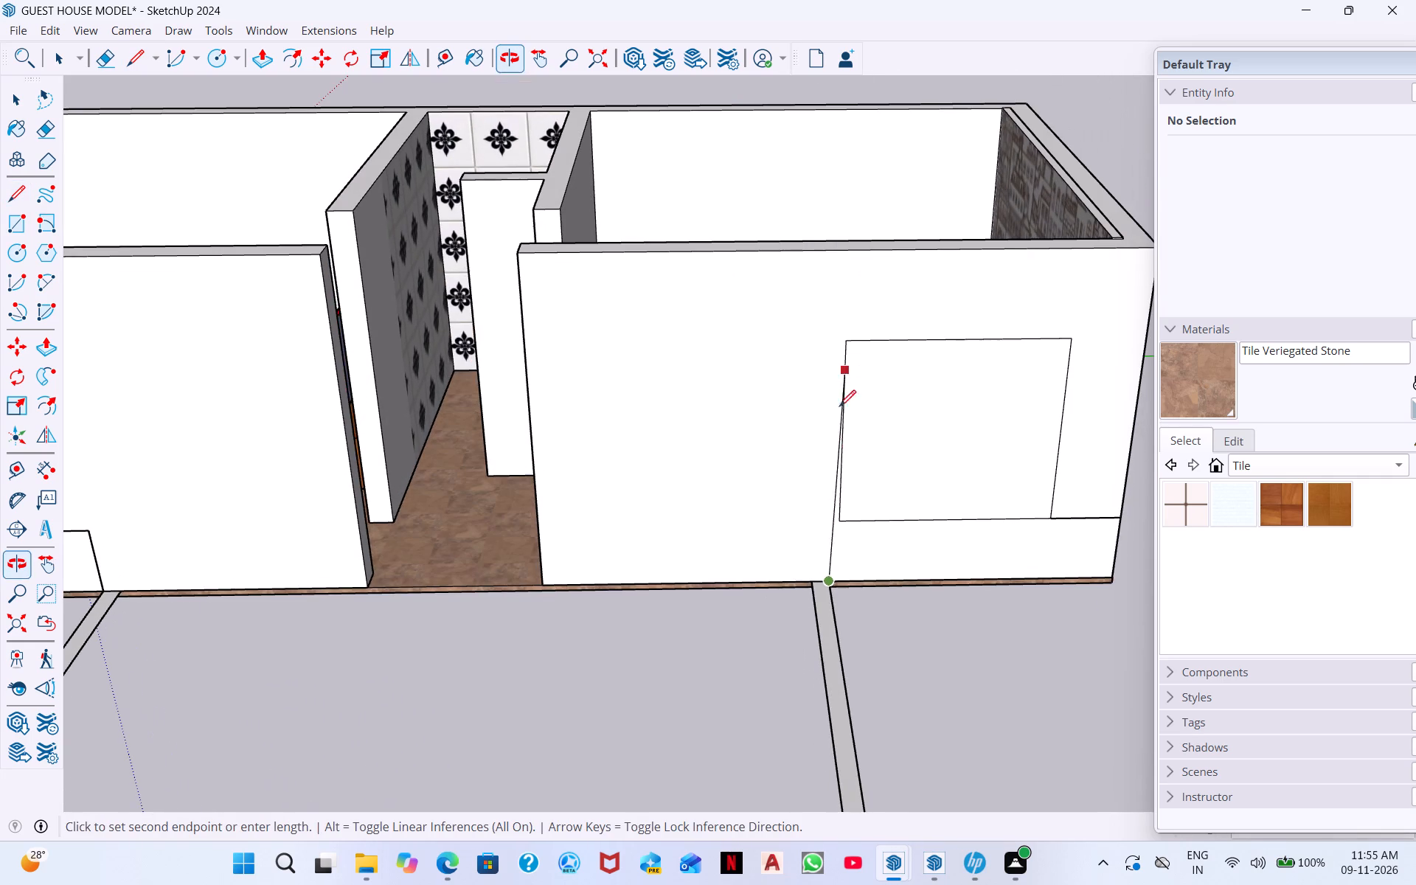
{"action": "left_click", "coordinate": [832, 516]}
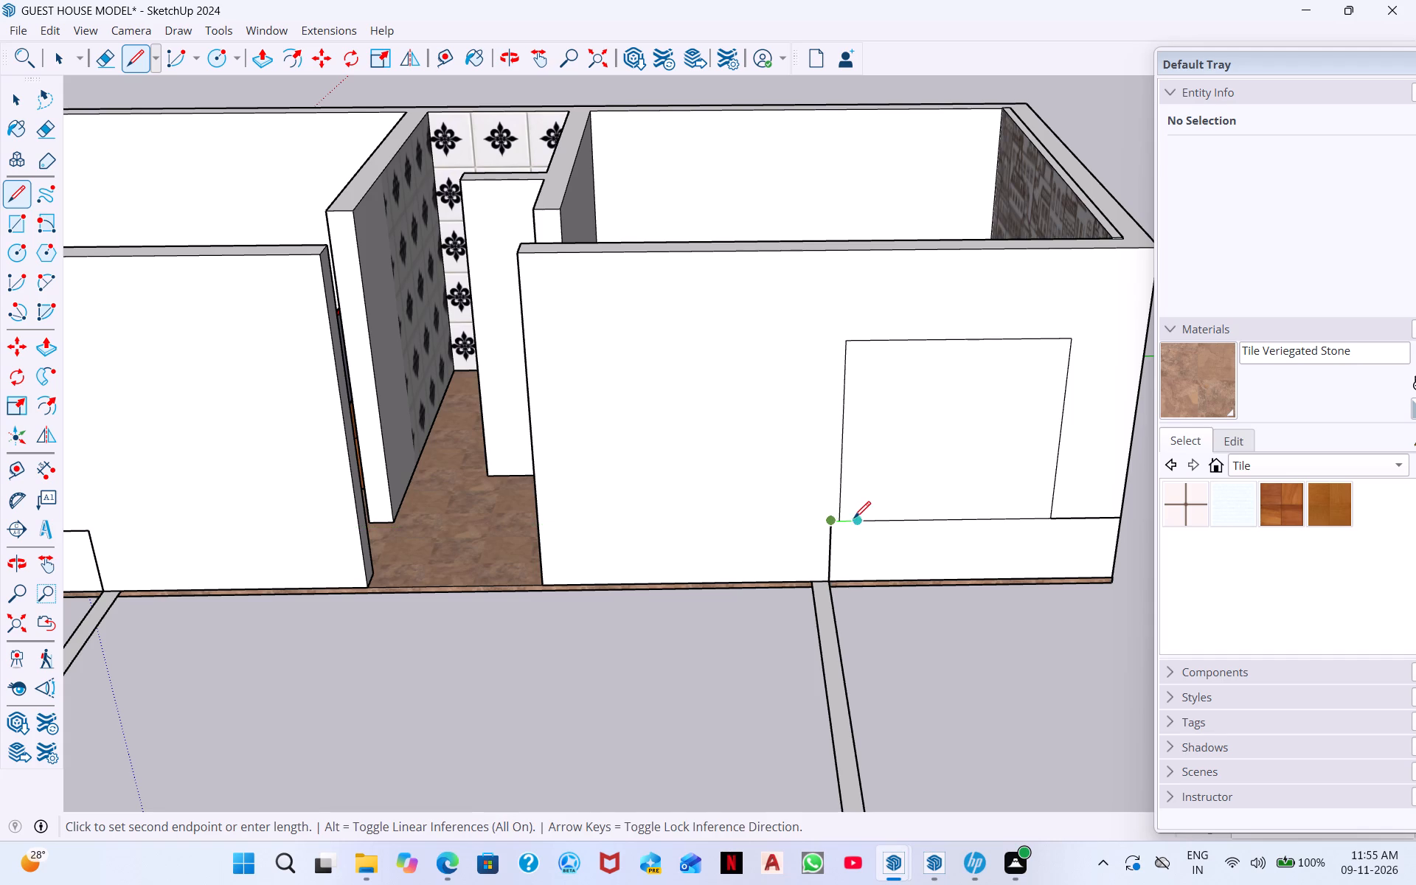
{"action": "type", "text": "1'"}
{"action": "key", "text": "Return"}
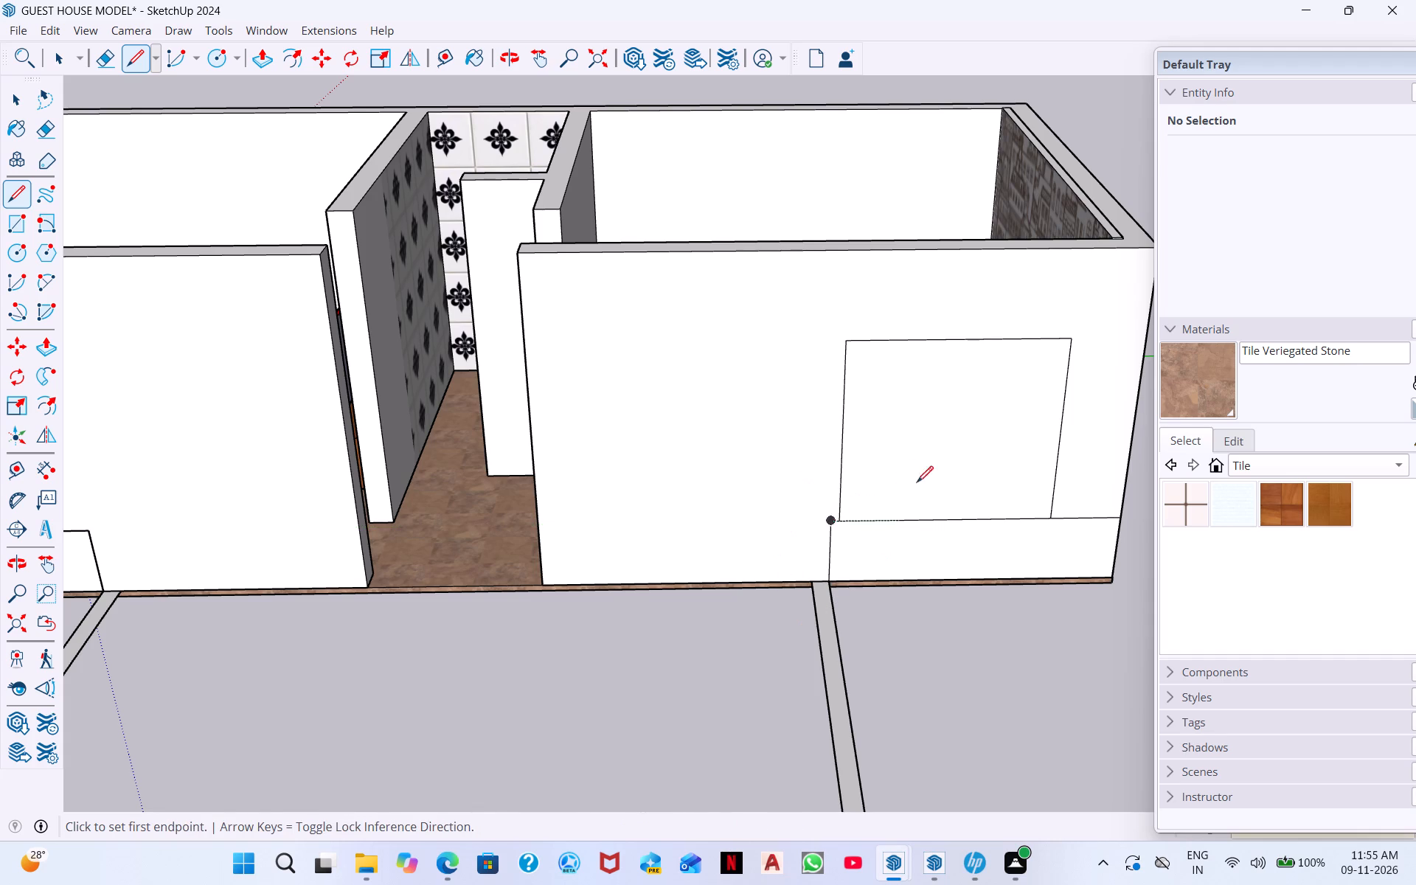
Mark the end of the 1' guide line on the living room wall with a short vertical line downward.
{"action": "scroll", "coordinate": [870, 481], "scroll_direction": "up", "scroll_amount": 5}
{"action": "scroll", "coordinate": [886, 538], "scroll_direction": "up", "scroll_amount": 8}
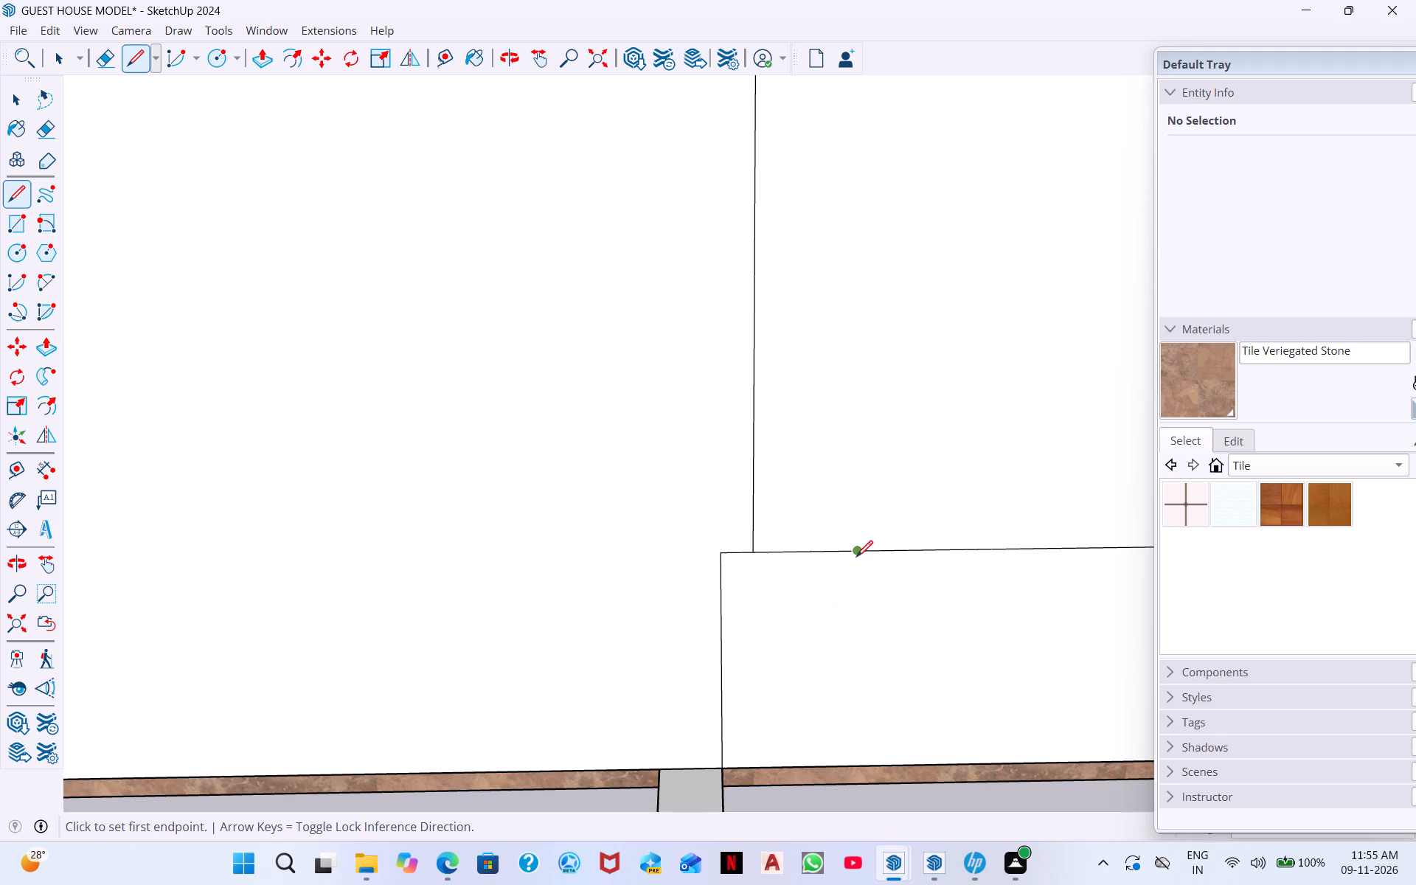
{"action": "left_click", "coordinate": [859, 554]}
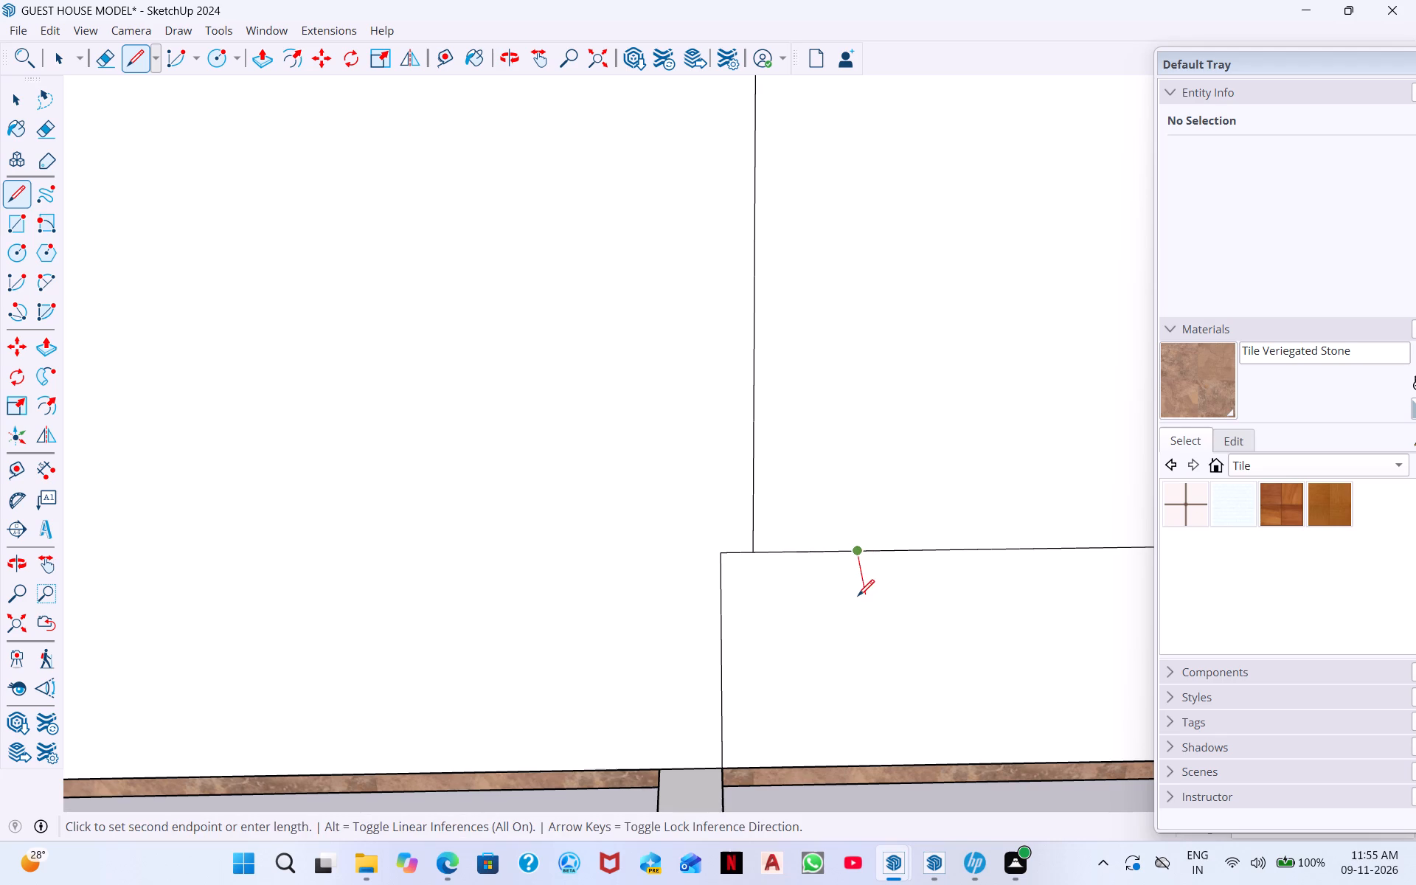
{"action": "left_click", "coordinate": [847, 611]}
{"action": "scroll", "coordinate": [852, 599], "scroll_direction": "down", "scroll_amount": 6}
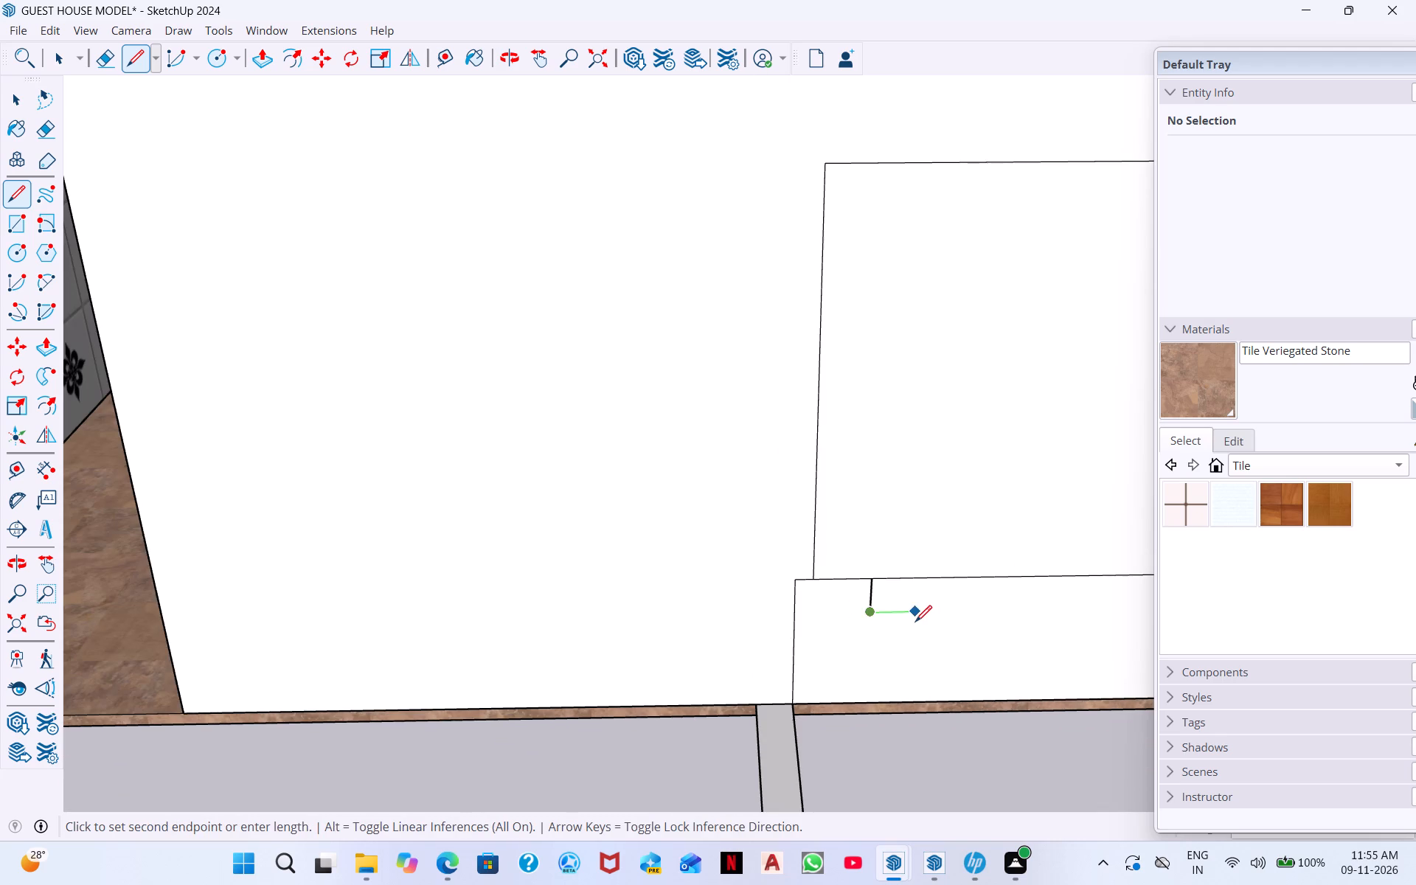
{"action": "key", "text": "space"}
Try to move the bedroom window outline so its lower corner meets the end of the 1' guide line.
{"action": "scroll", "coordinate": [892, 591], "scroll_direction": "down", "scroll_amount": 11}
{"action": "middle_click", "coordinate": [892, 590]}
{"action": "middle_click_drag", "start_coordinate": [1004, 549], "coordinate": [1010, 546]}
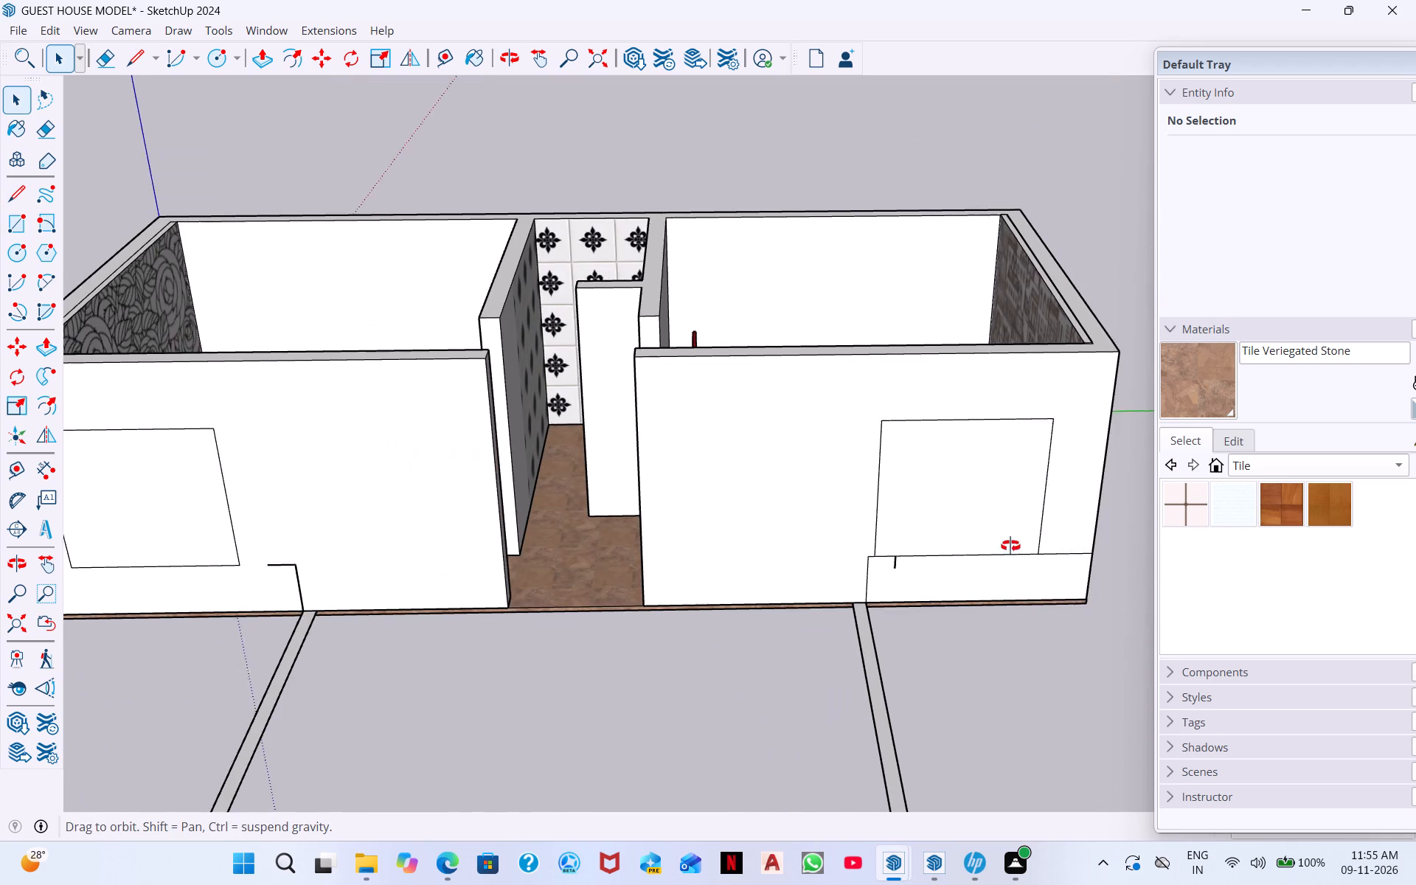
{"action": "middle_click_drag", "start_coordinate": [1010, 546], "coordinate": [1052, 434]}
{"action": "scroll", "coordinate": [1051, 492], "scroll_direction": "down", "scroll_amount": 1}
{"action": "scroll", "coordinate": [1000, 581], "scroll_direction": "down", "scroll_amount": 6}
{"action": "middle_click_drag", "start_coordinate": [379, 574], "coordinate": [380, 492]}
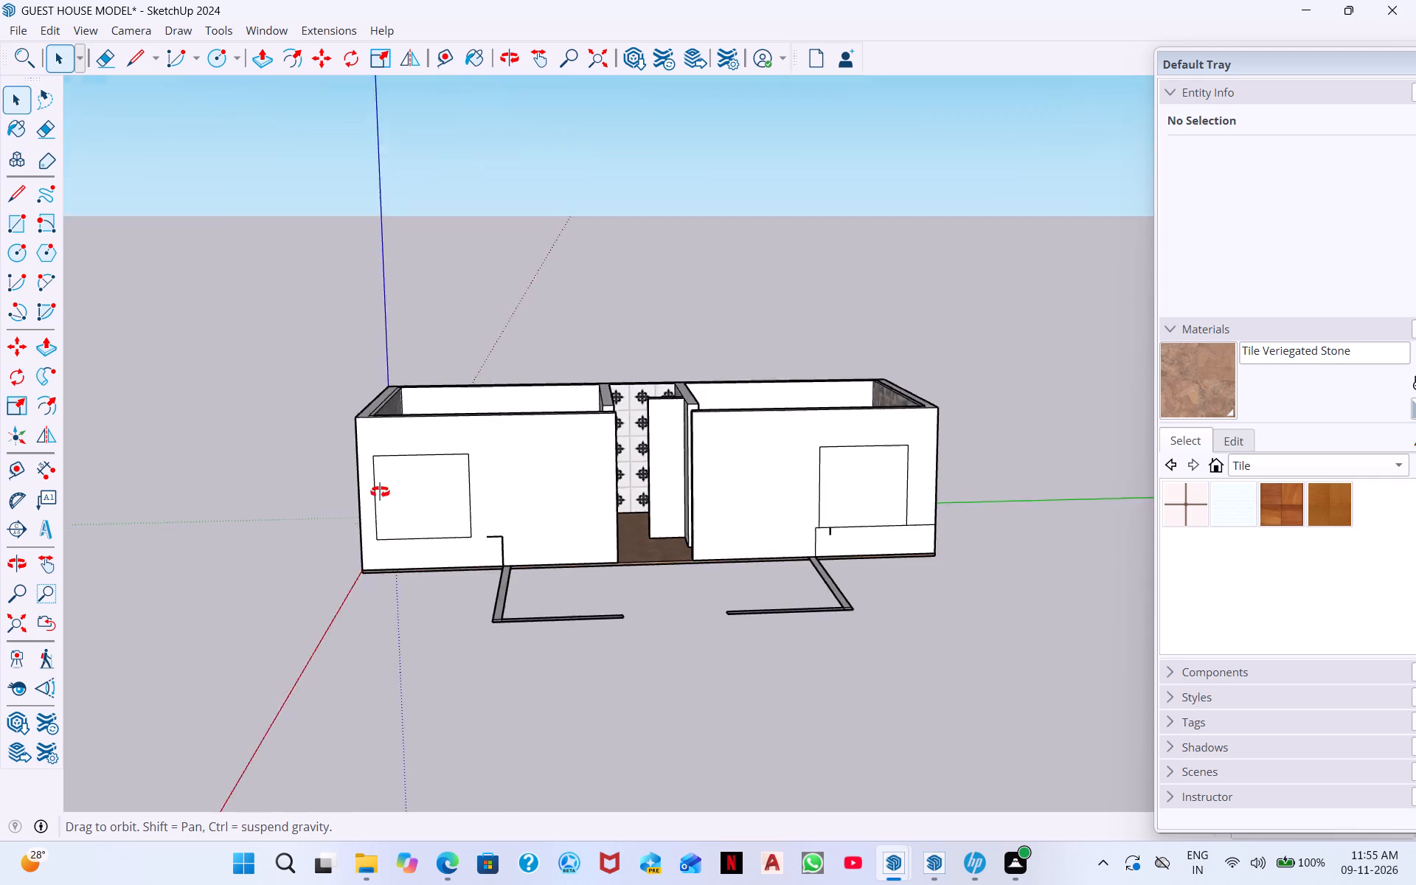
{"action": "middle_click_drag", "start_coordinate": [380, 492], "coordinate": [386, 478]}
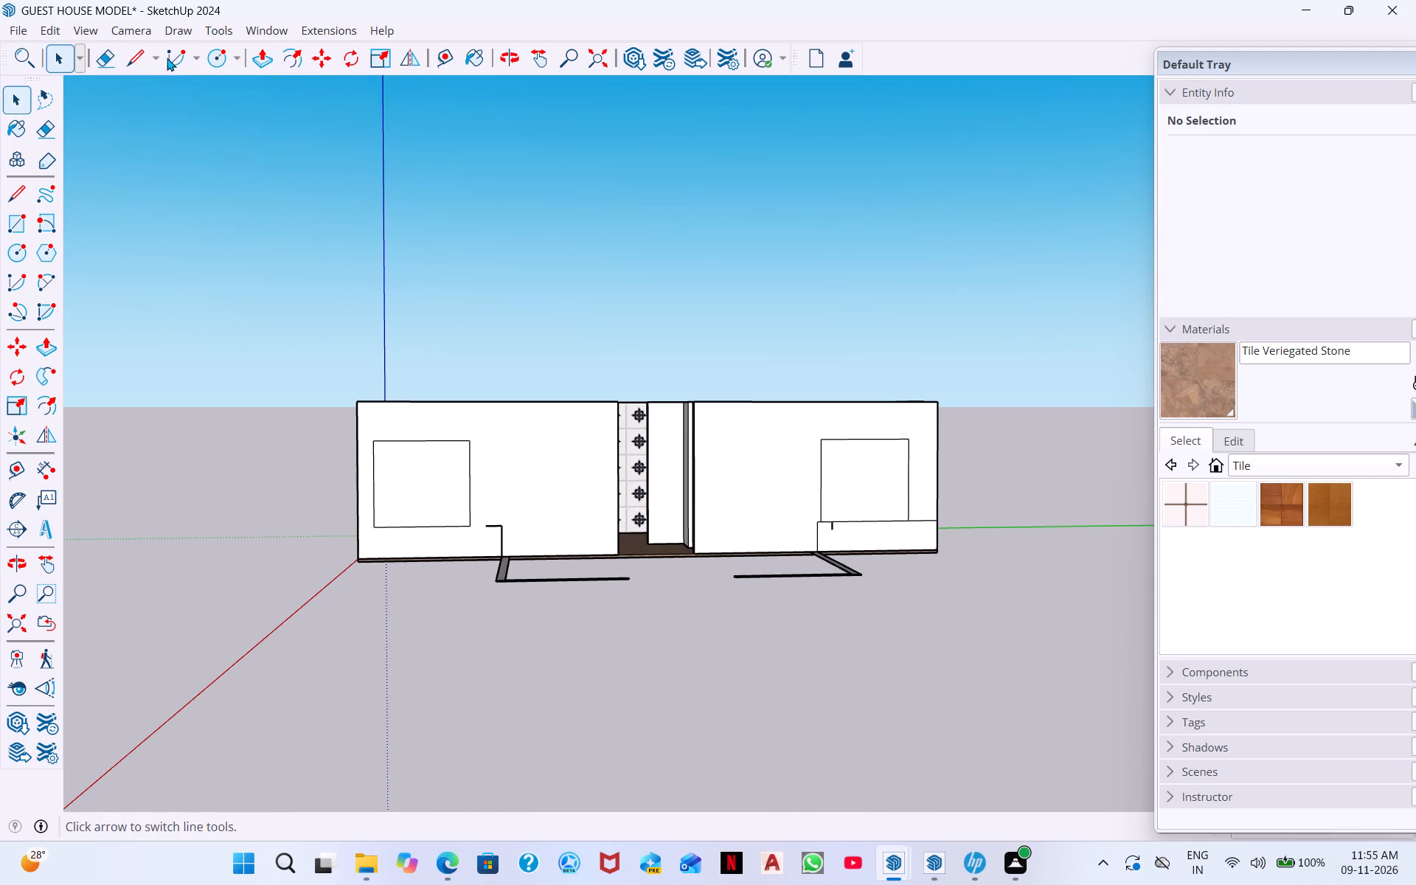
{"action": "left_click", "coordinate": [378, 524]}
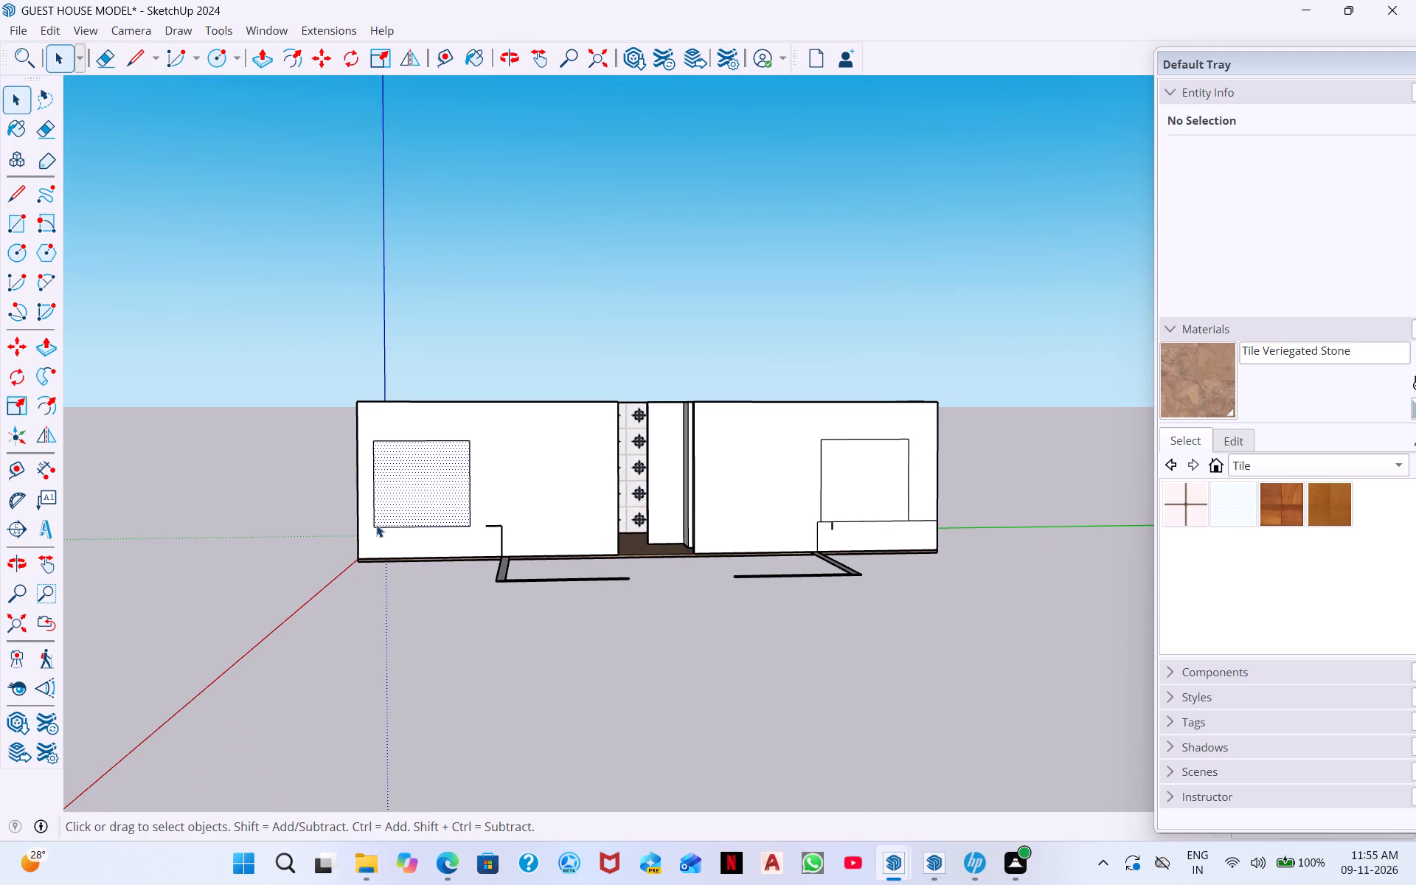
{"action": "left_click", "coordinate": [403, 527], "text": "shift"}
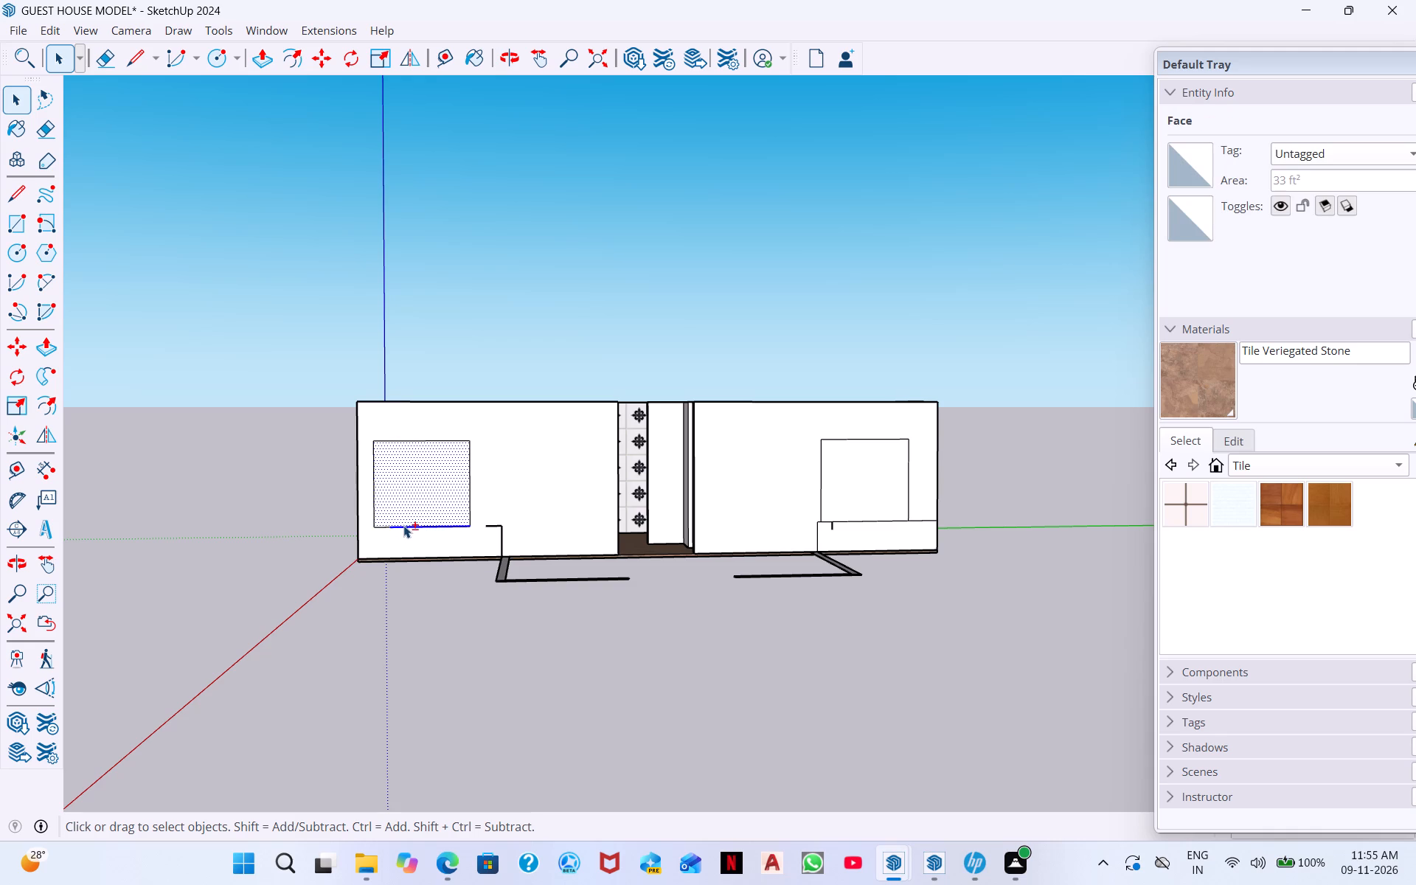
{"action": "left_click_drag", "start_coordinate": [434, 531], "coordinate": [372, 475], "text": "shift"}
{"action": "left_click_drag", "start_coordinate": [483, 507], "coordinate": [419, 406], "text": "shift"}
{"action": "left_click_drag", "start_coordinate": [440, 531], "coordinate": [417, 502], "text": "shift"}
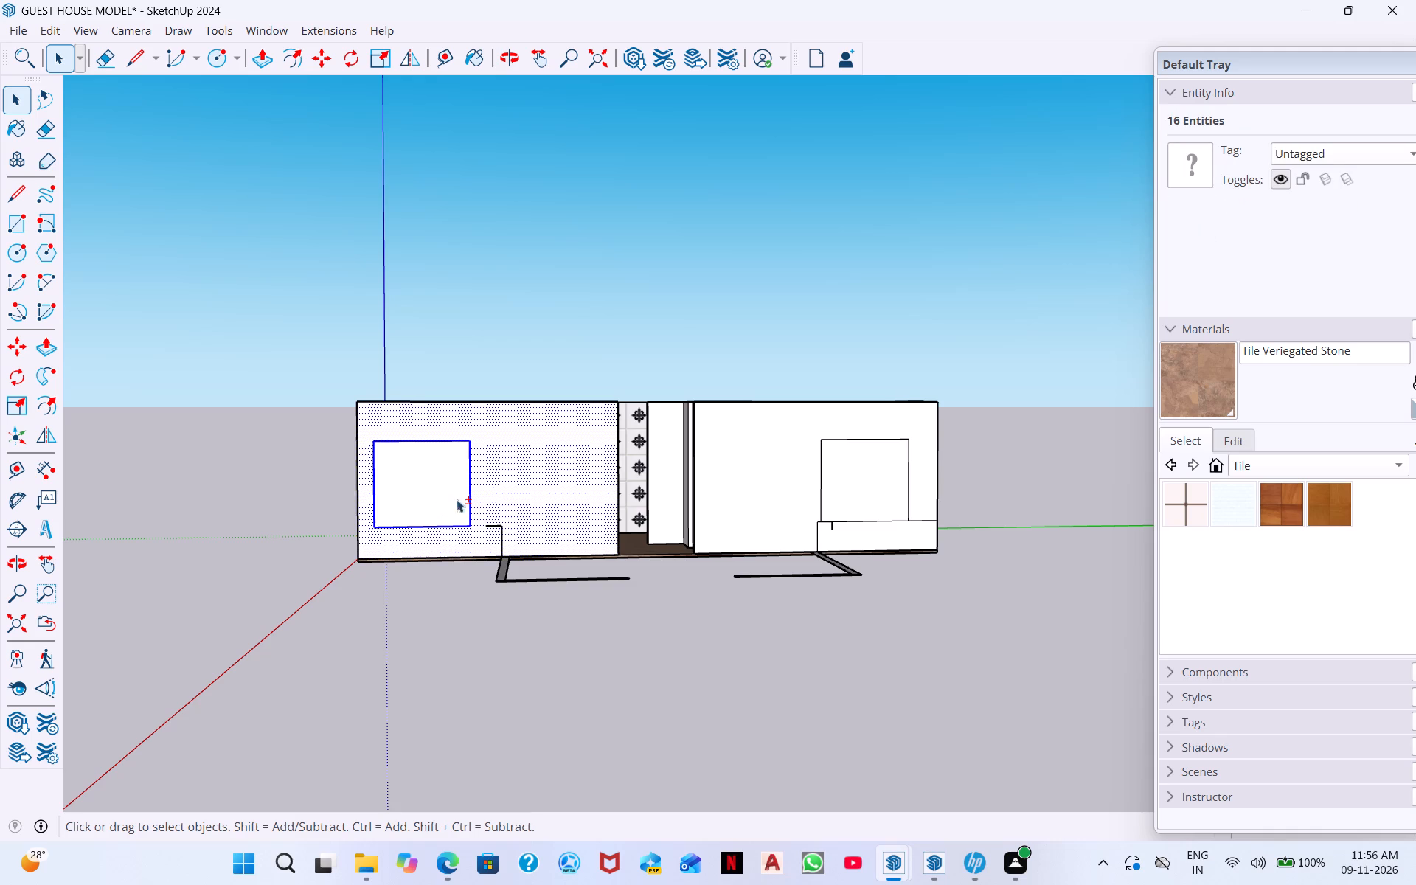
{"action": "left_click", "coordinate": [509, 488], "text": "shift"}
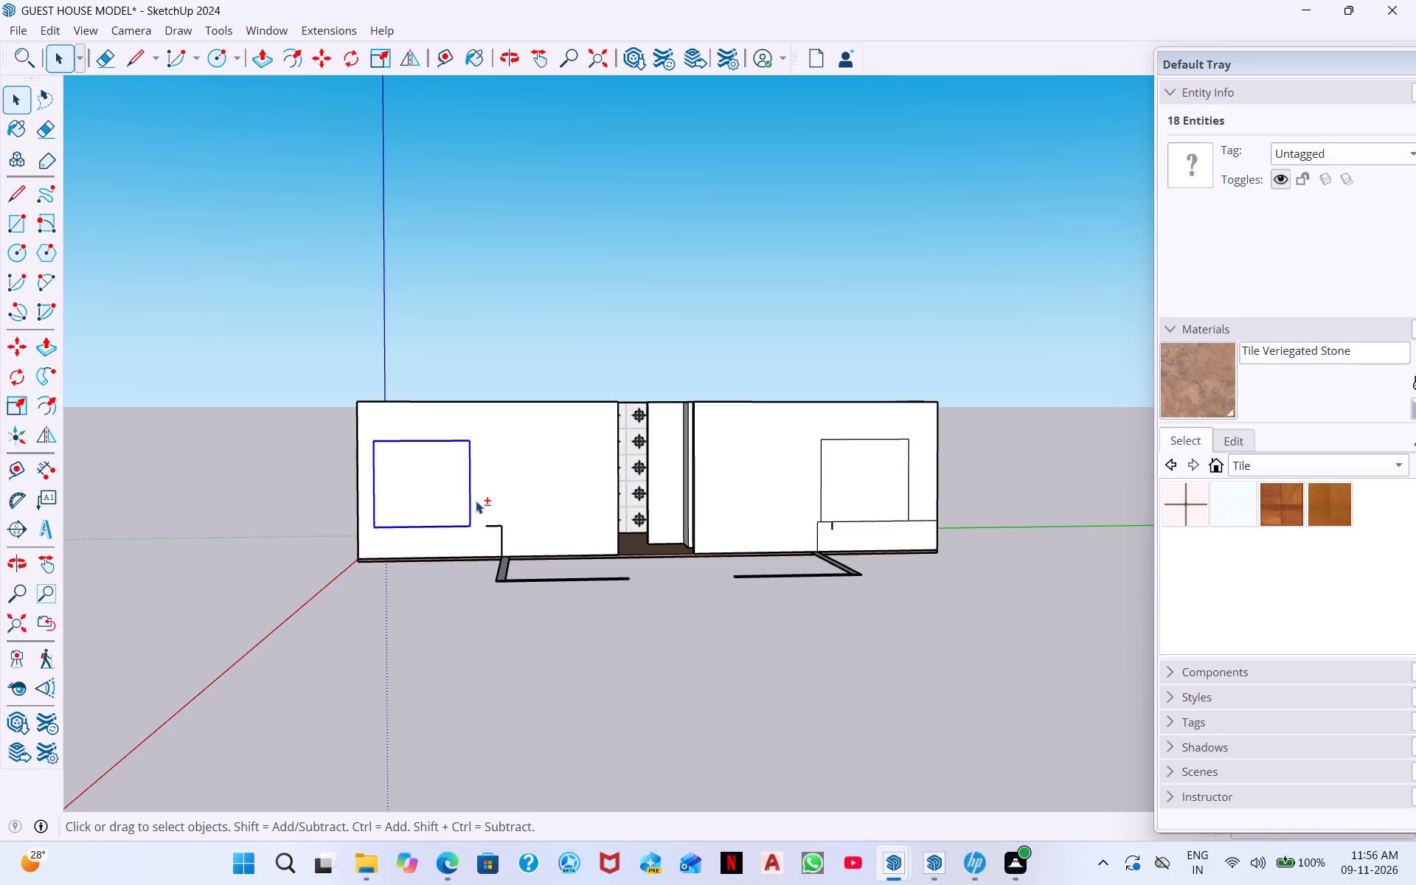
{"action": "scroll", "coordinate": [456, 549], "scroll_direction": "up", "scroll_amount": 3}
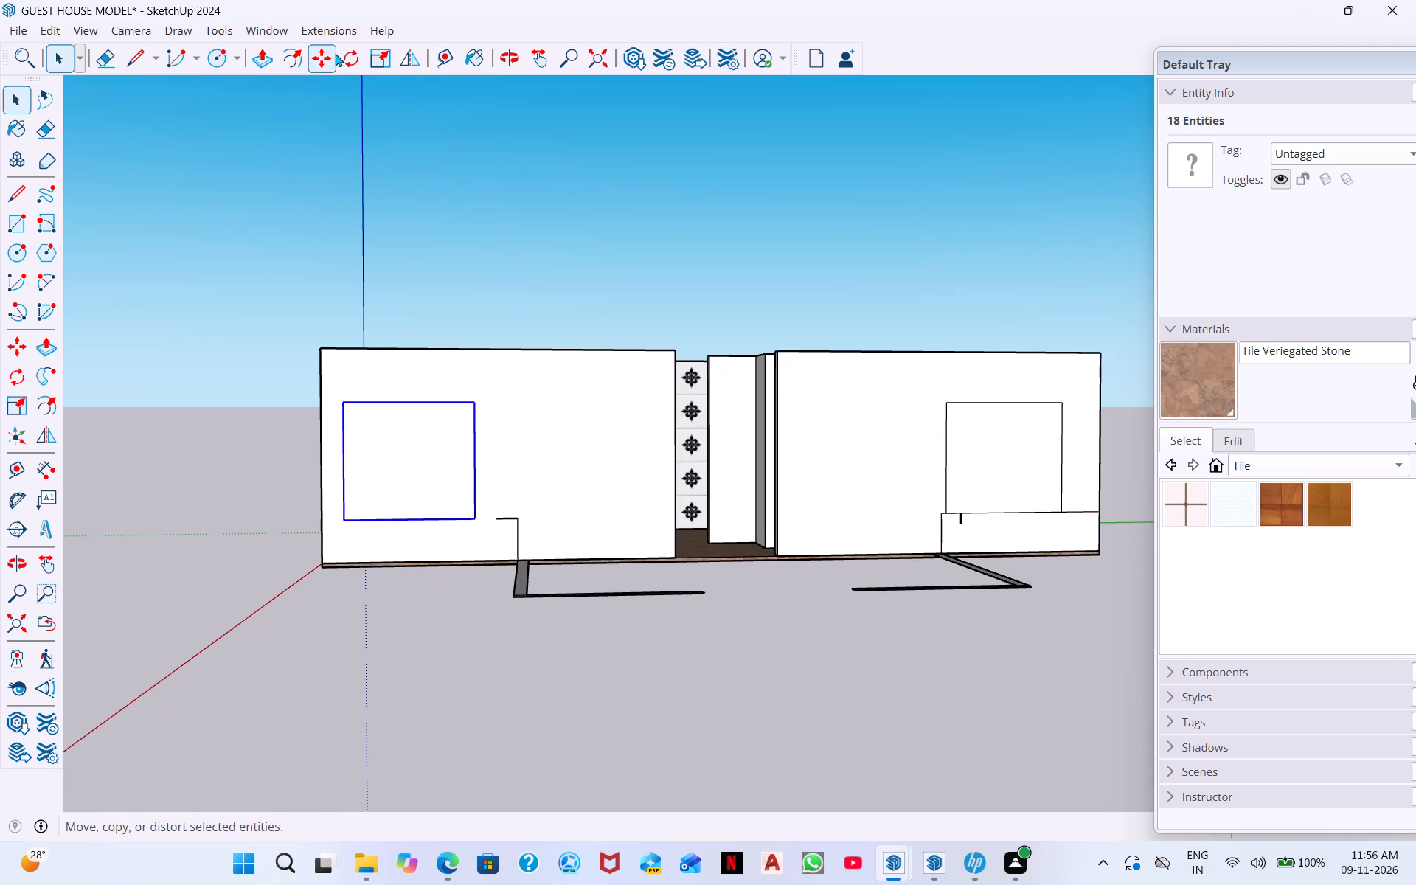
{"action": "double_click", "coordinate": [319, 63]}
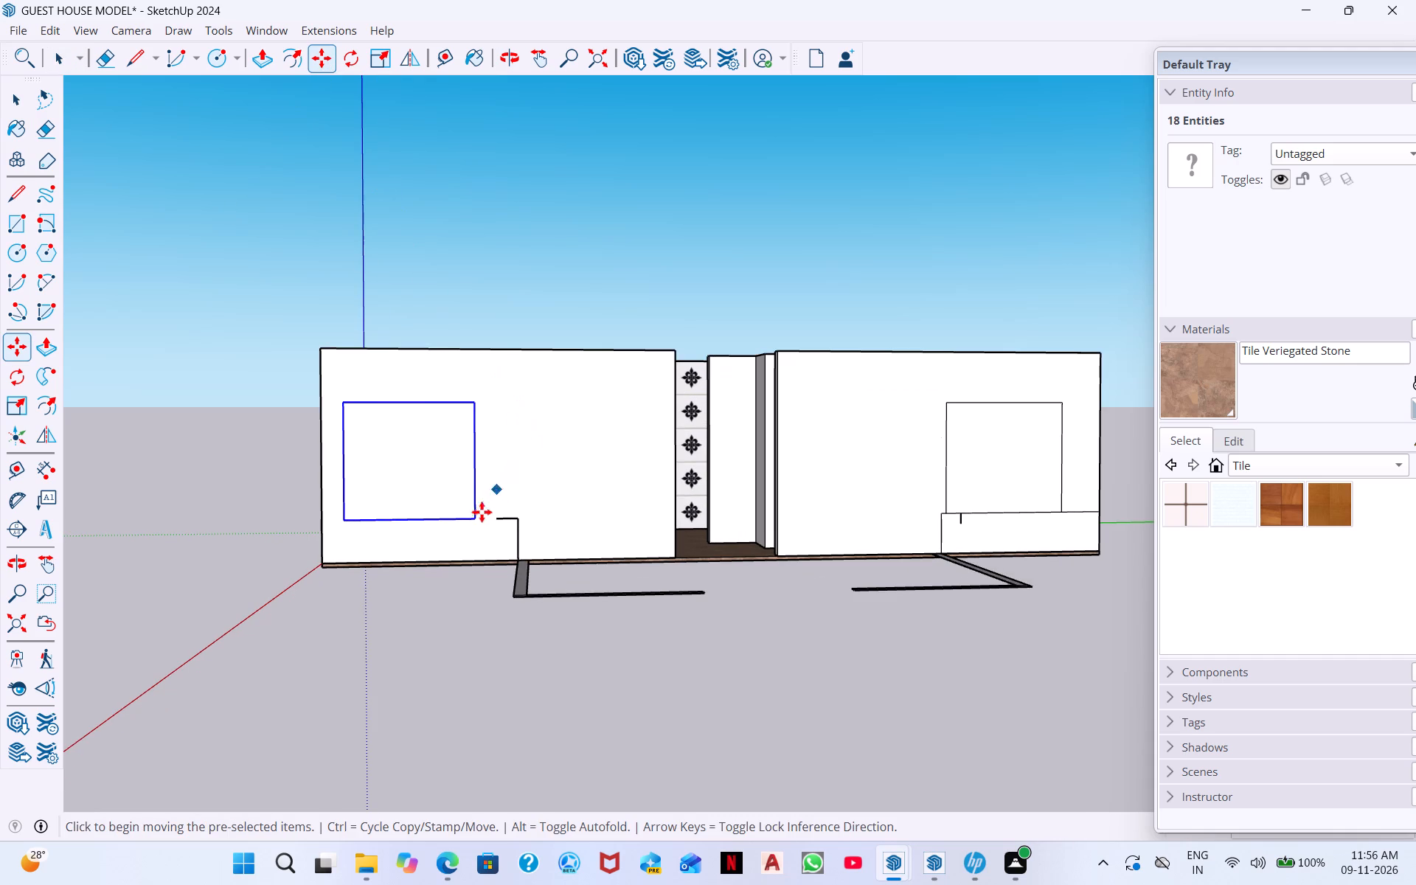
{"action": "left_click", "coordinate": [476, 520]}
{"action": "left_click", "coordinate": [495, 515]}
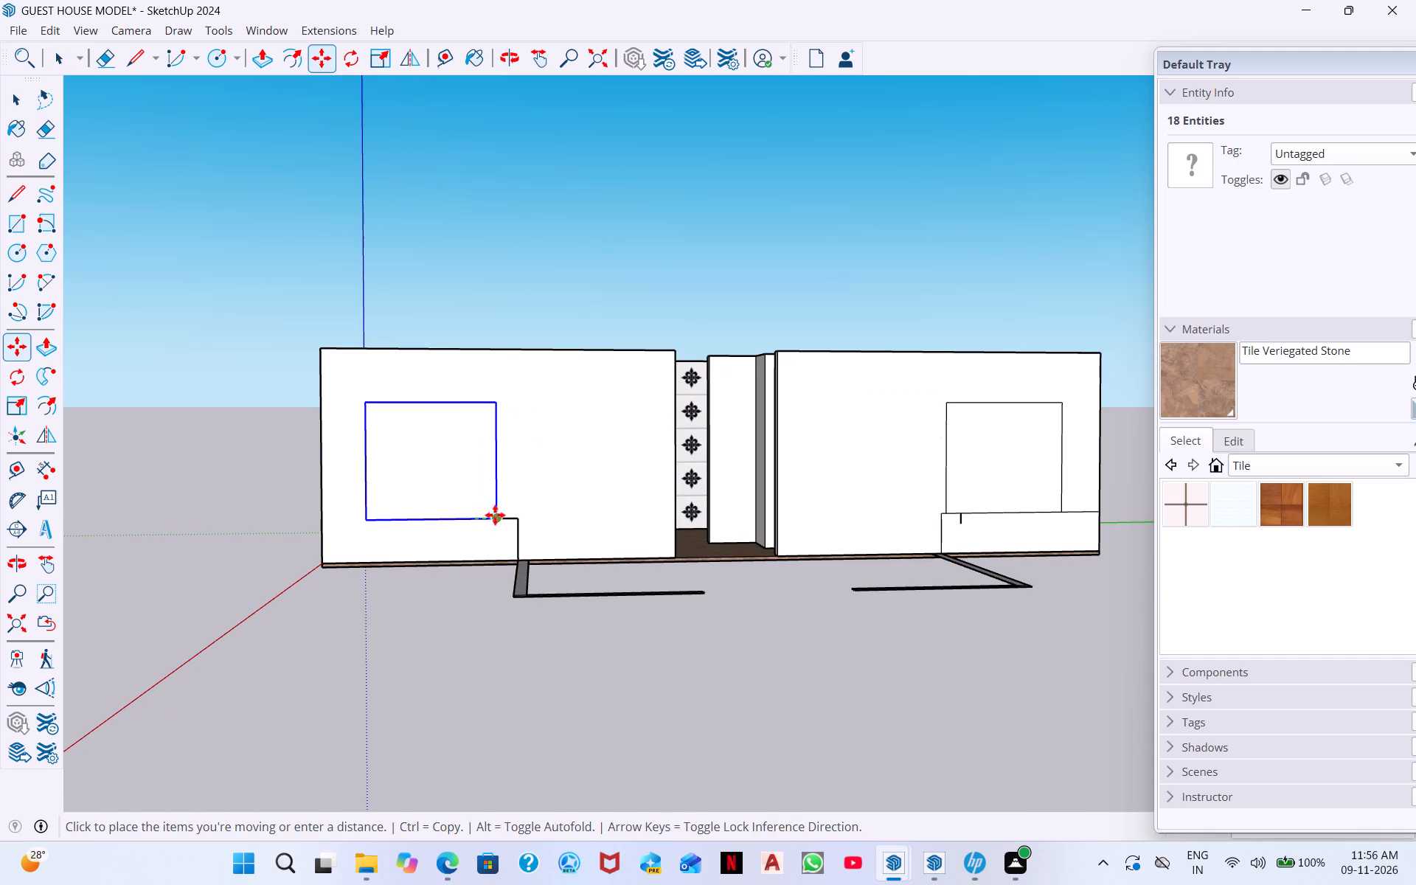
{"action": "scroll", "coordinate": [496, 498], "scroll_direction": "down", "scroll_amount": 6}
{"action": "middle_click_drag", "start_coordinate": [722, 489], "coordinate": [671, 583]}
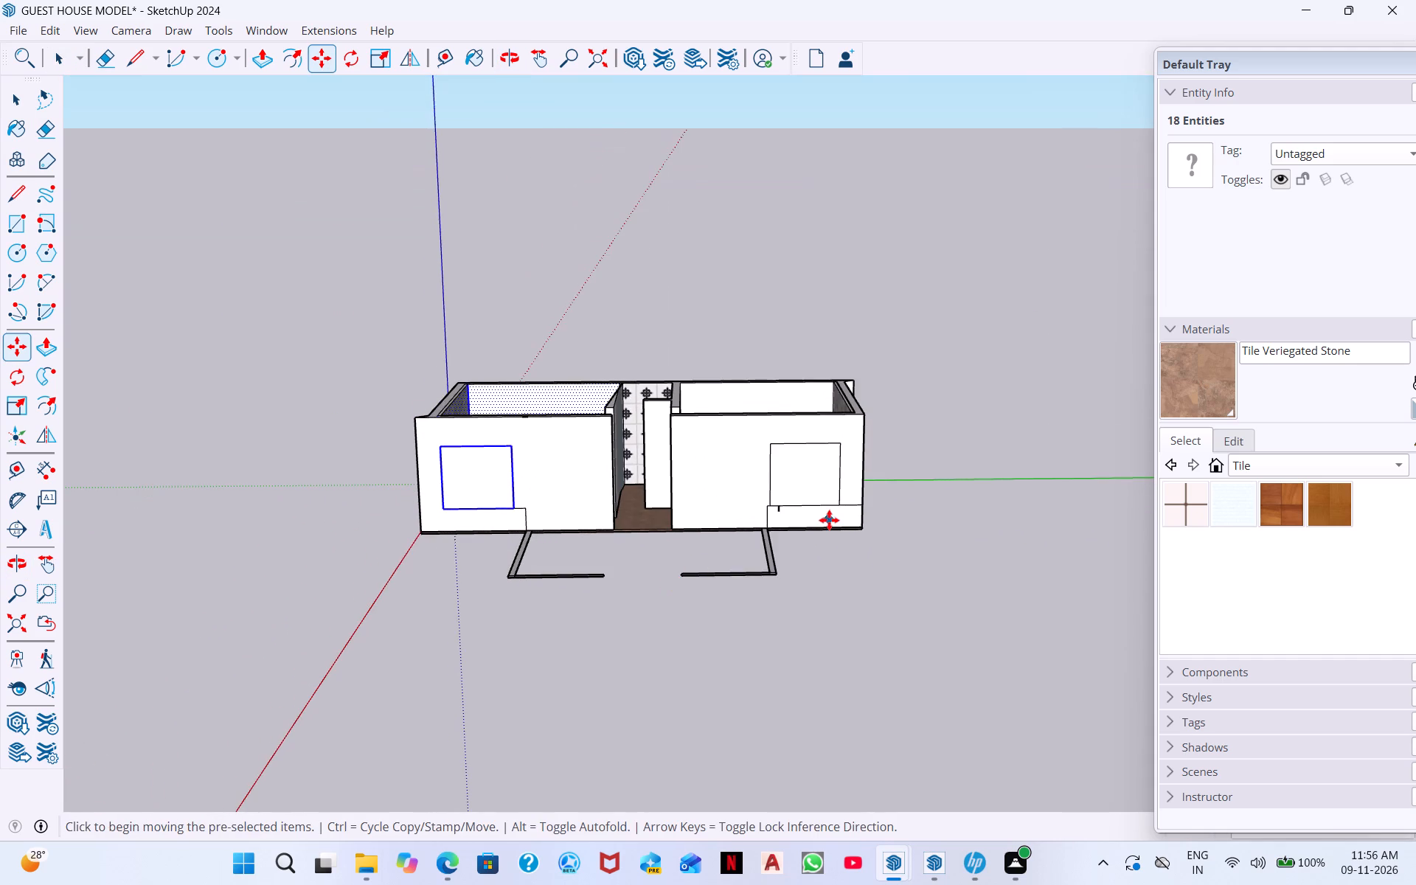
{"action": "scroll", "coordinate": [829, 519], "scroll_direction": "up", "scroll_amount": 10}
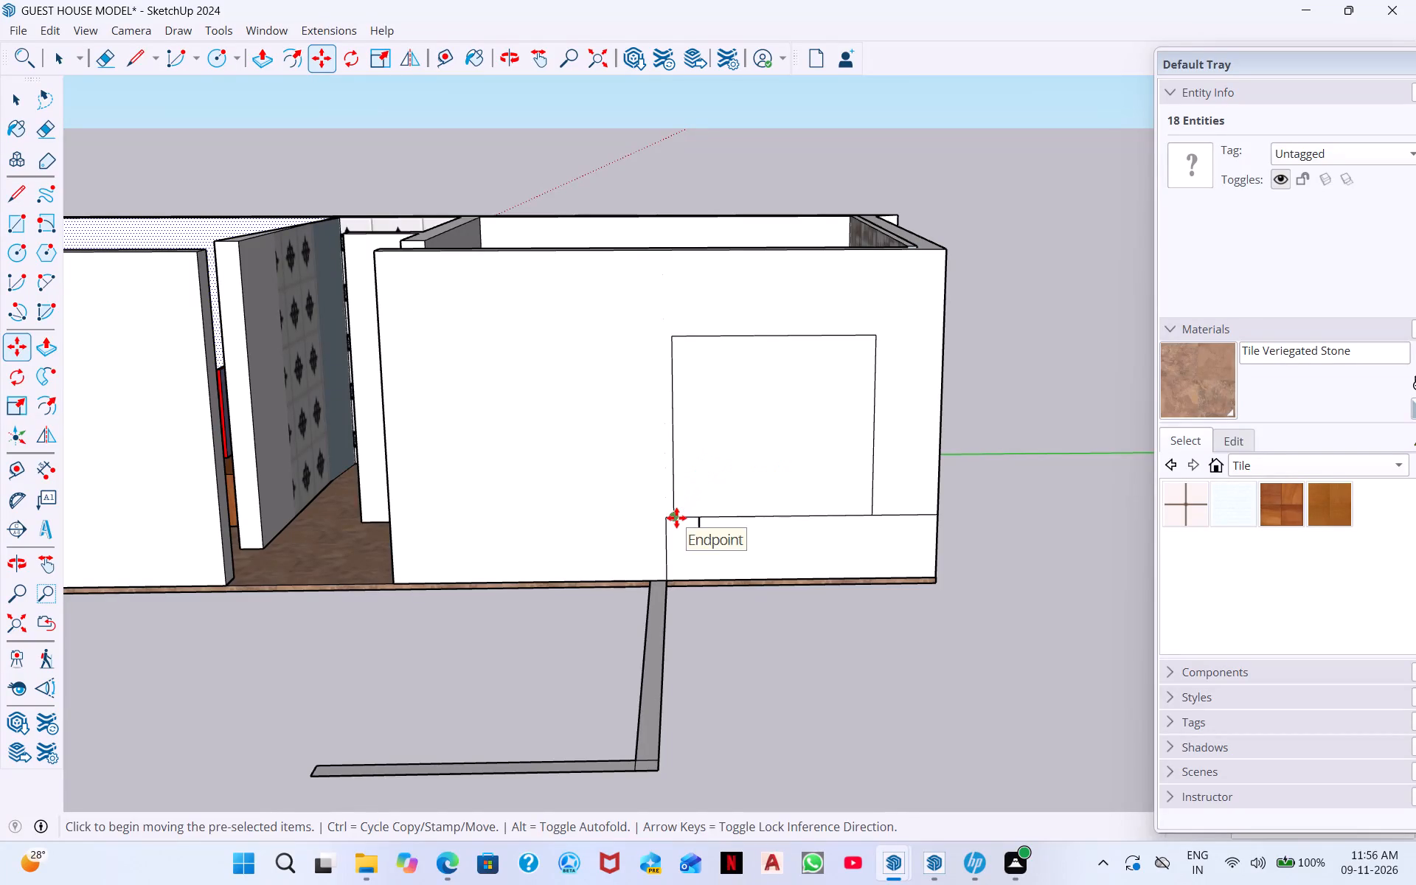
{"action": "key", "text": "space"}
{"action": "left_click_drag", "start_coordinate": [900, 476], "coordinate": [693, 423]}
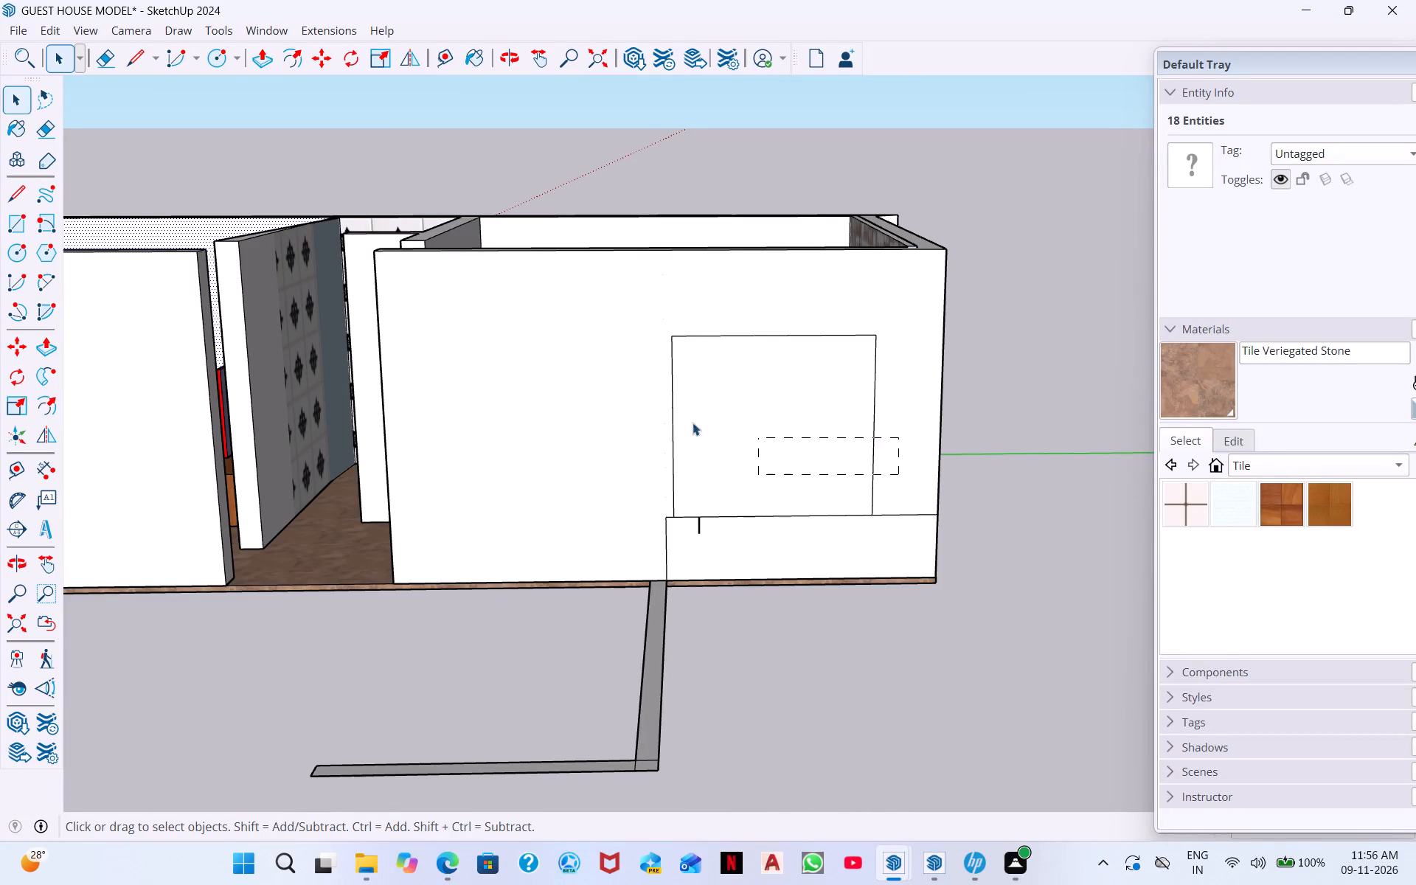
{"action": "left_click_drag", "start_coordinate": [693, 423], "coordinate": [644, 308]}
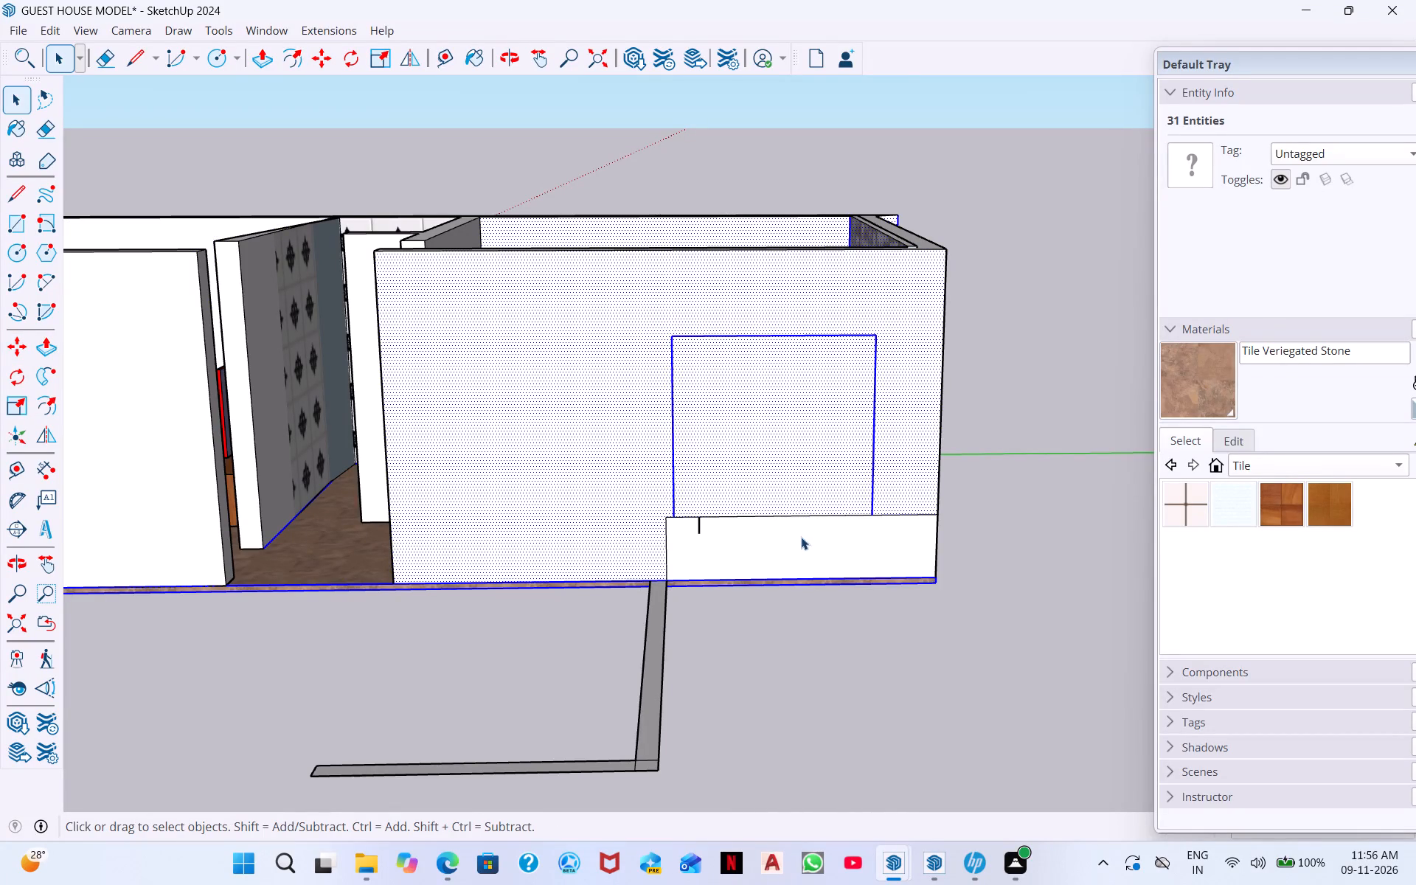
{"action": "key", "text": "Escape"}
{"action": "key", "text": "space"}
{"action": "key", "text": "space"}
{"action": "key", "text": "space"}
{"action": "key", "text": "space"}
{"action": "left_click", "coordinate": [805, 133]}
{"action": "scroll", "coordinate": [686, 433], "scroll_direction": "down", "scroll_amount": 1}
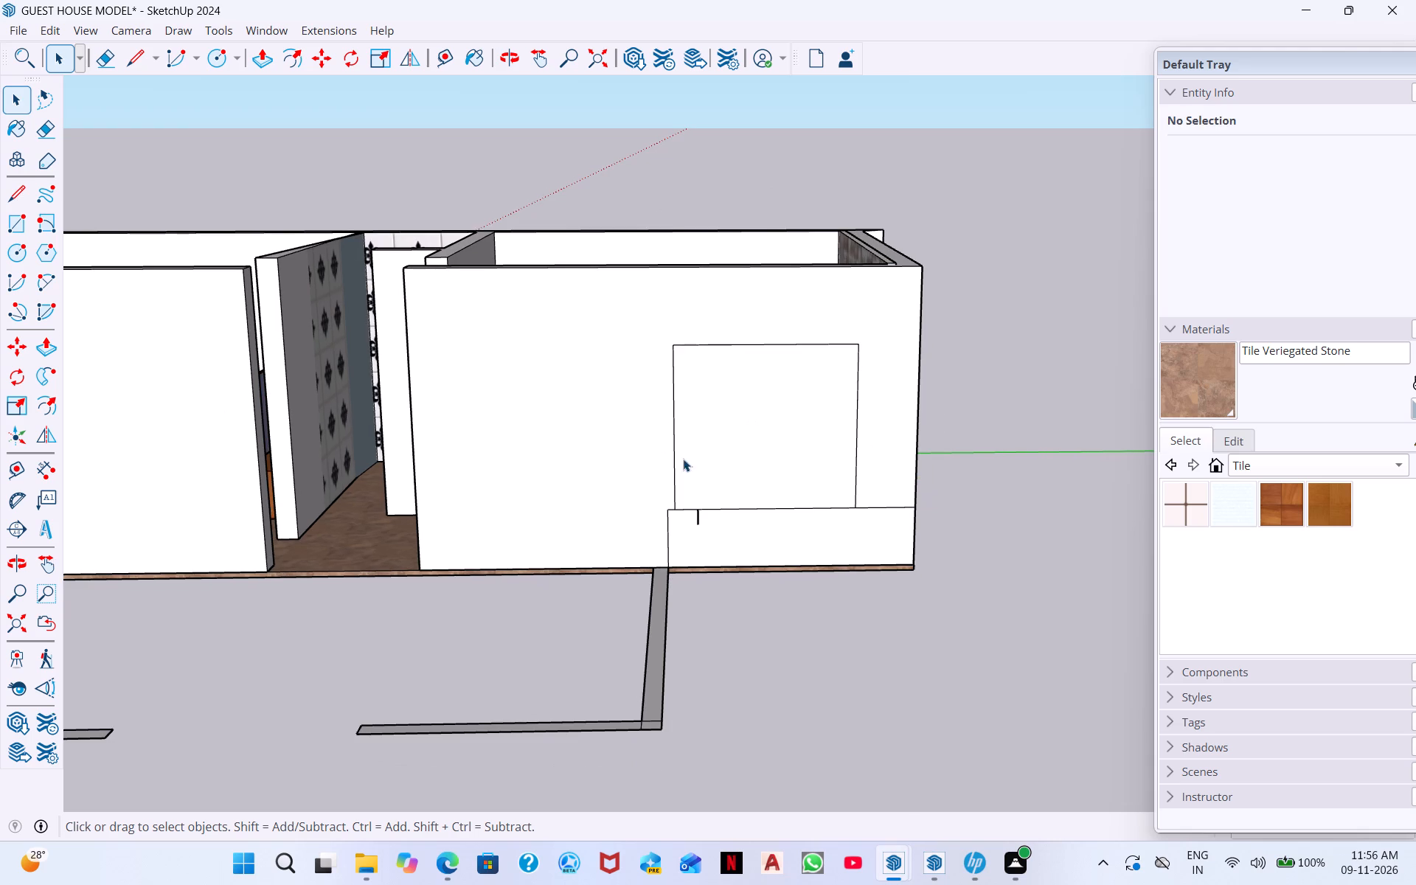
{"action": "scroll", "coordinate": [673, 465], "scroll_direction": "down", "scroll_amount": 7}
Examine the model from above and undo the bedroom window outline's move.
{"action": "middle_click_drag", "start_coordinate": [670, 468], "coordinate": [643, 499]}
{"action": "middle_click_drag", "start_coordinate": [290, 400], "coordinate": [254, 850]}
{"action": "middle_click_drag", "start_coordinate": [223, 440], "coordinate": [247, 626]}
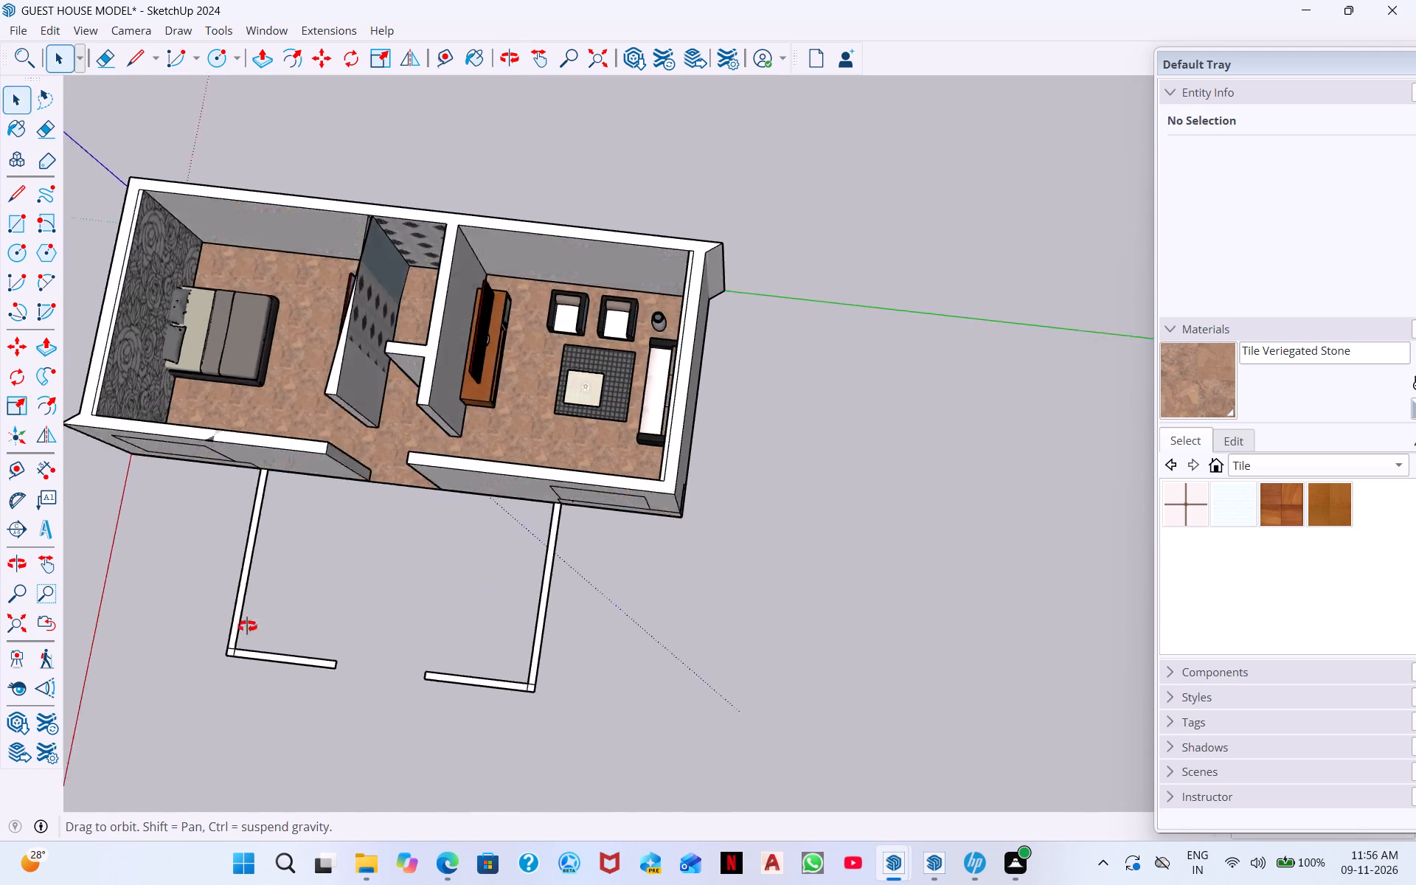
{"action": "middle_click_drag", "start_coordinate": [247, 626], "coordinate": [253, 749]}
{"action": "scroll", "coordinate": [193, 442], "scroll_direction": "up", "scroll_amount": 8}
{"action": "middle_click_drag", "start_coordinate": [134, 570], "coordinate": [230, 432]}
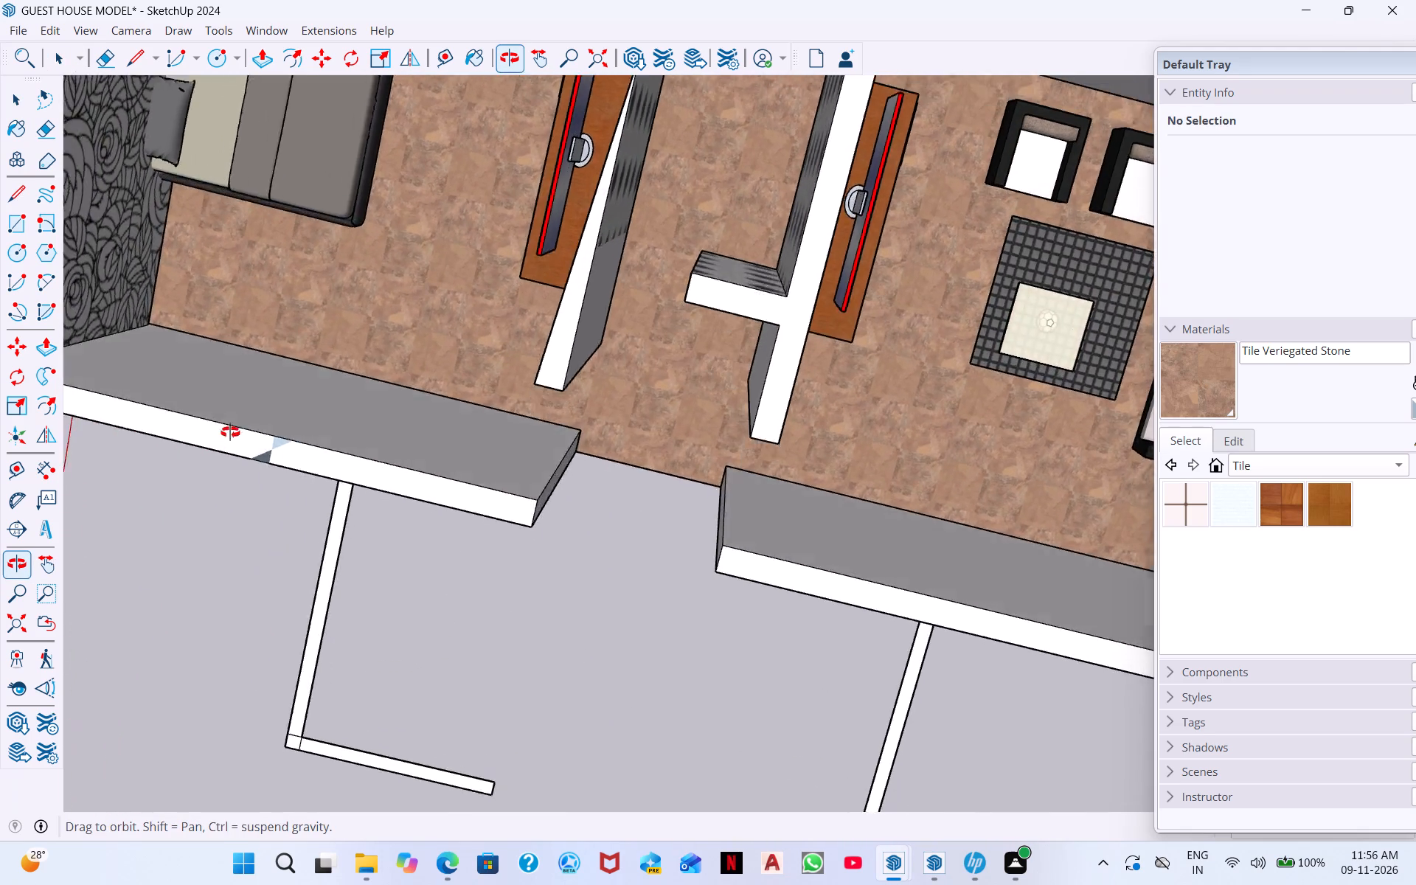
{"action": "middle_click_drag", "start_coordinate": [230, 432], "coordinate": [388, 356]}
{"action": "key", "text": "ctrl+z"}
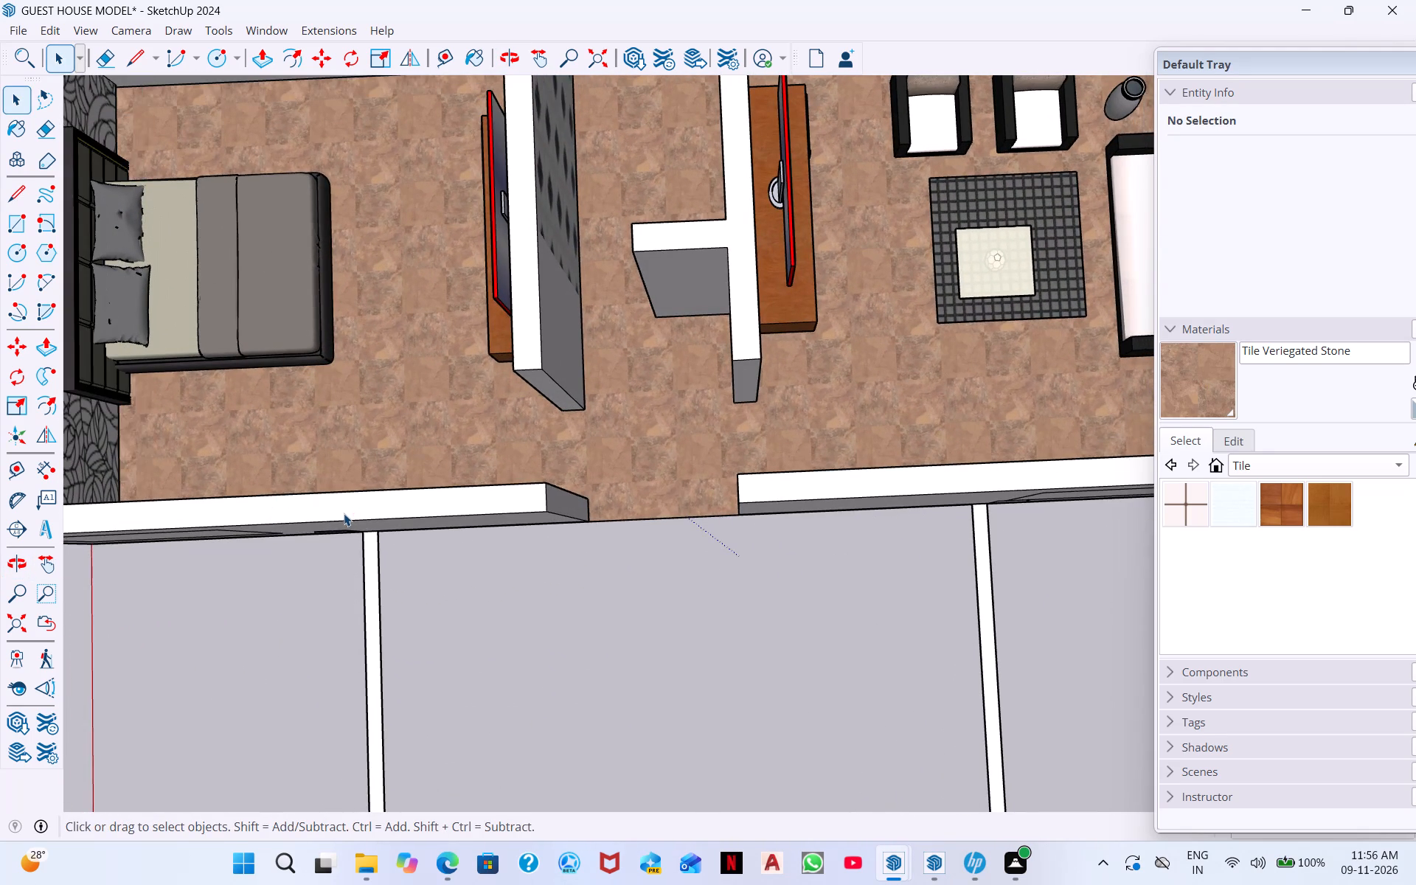
Copy only the bedroom window outline's edges, placing the lower corner nearest the guide at the end of the 1' guide line.
{"action": "middle_click_drag", "start_coordinate": [229, 560], "coordinate": [294, 320]}
{"action": "scroll", "coordinate": [244, 491], "scroll_direction": "down", "scroll_amount": 6}
{"action": "middle_click_drag", "start_coordinate": [157, 520], "coordinate": [209, 381]}
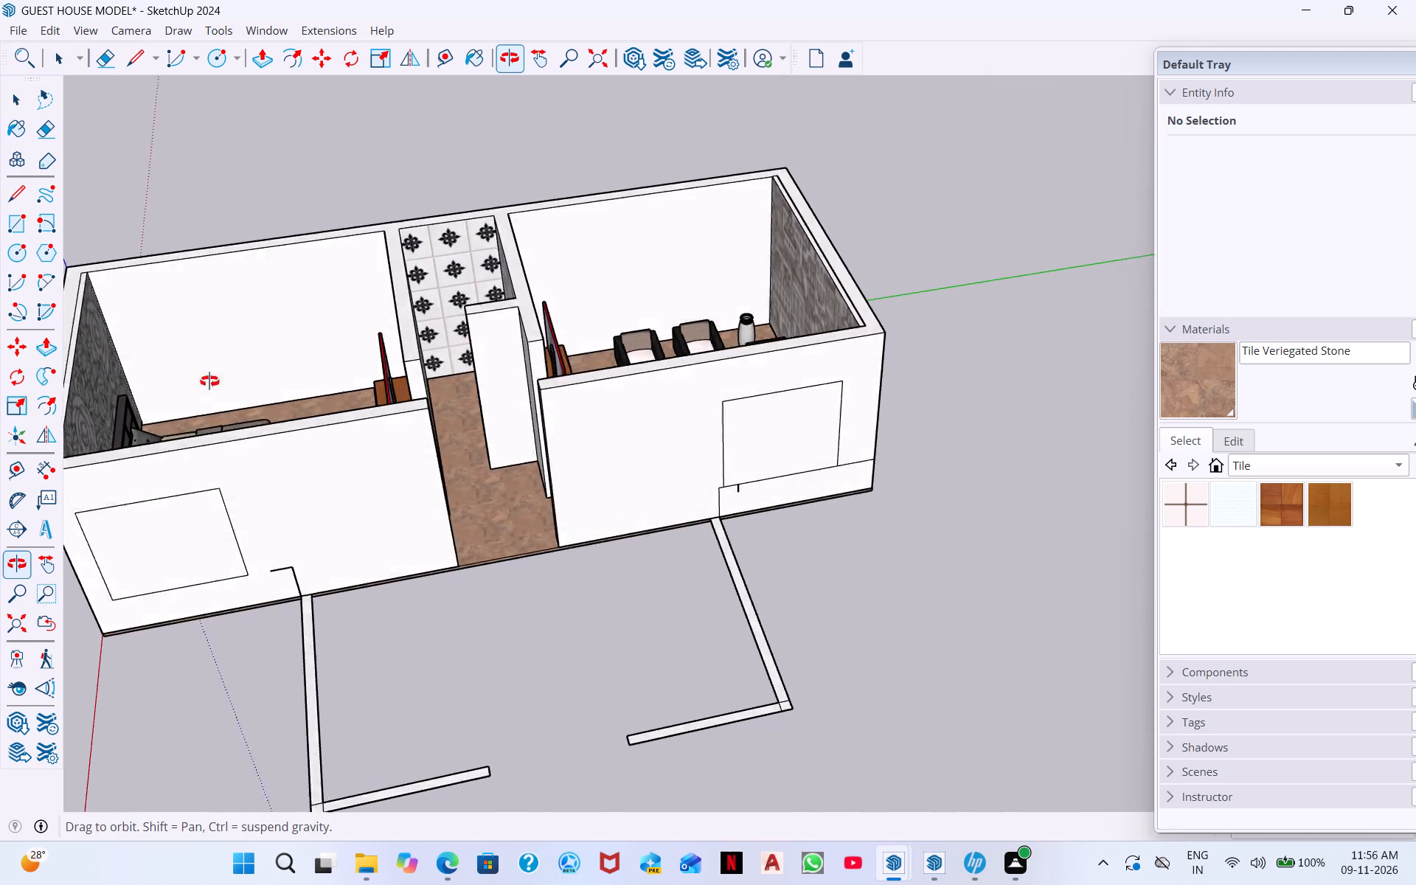
{"action": "middle_click_drag", "start_coordinate": [209, 381], "coordinate": [210, 381]}
{"action": "scroll", "coordinate": [218, 395], "scroll_direction": "down", "scroll_amount": 1}
{"action": "middle_click_drag", "start_coordinate": [232, 566], "coordinate": [259, 435]}
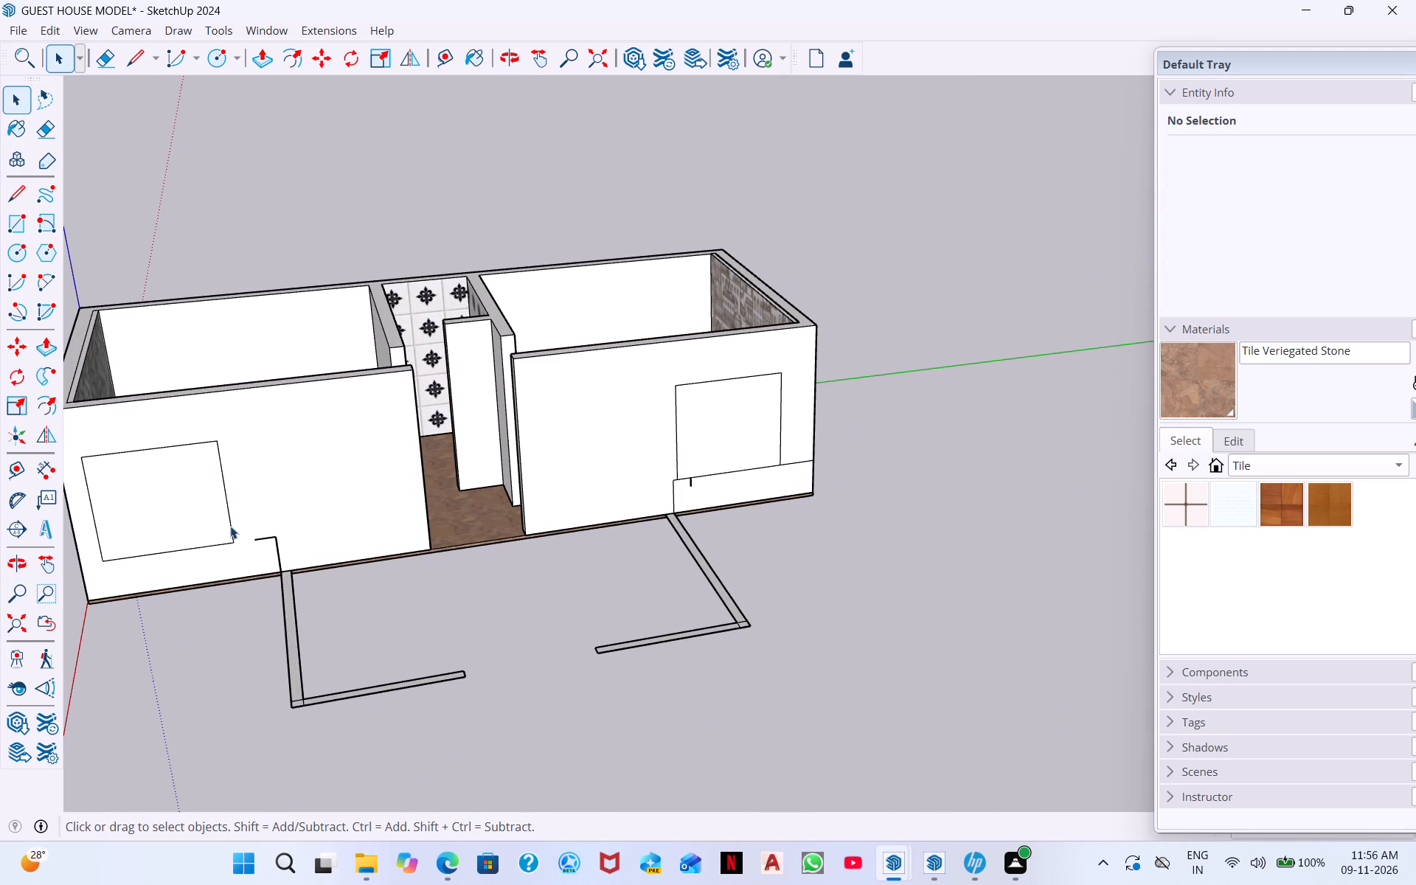
{"action": "left_click", "coordinate": [230, 526]}
{"action": "left_click", "coordinate": [192, 548], "text": "shift"}
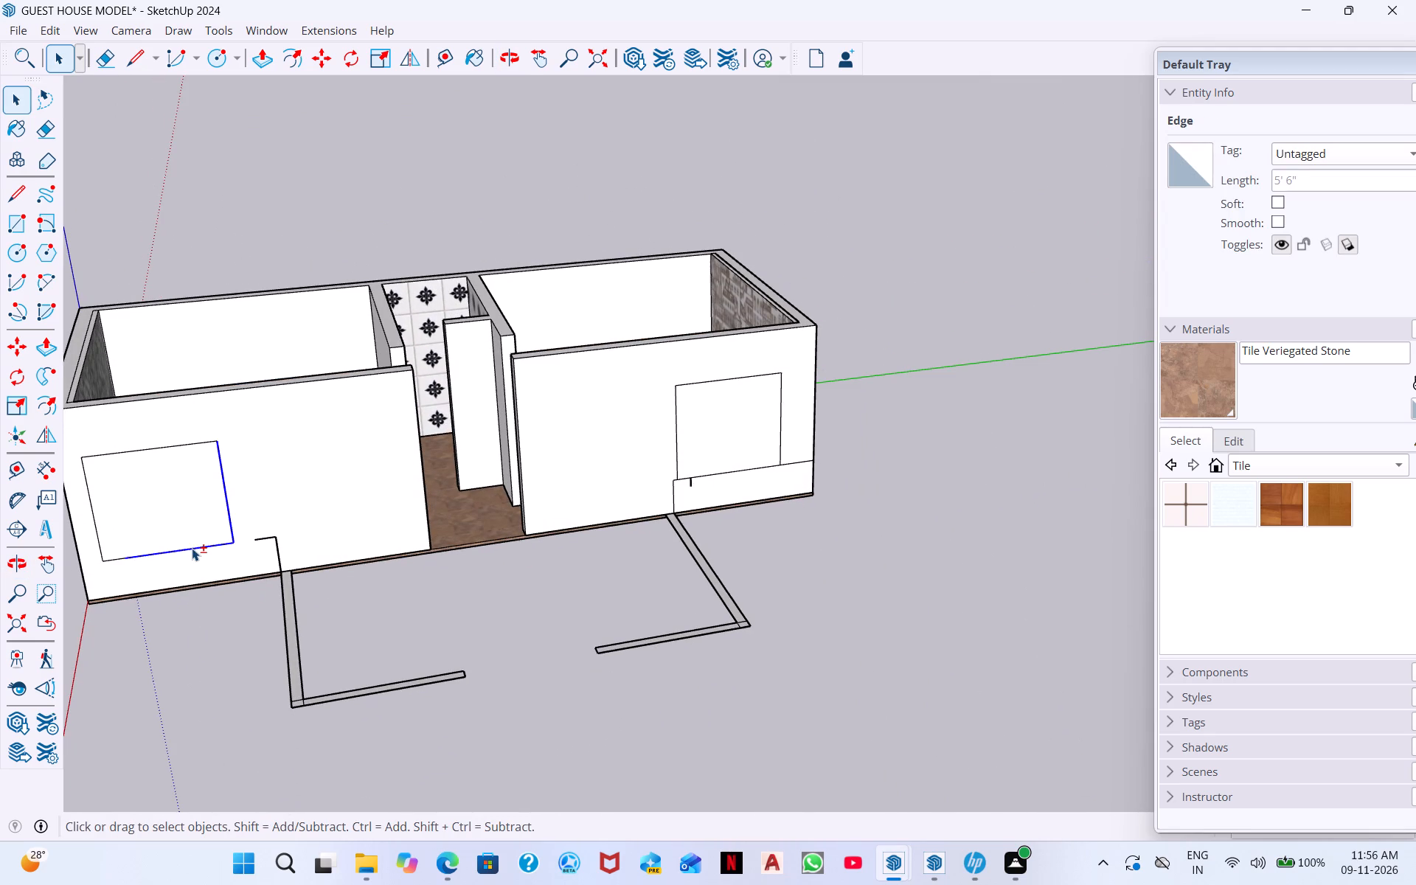
{"action": "left_click", "coordinate": [107, 560], "text": "shift"}
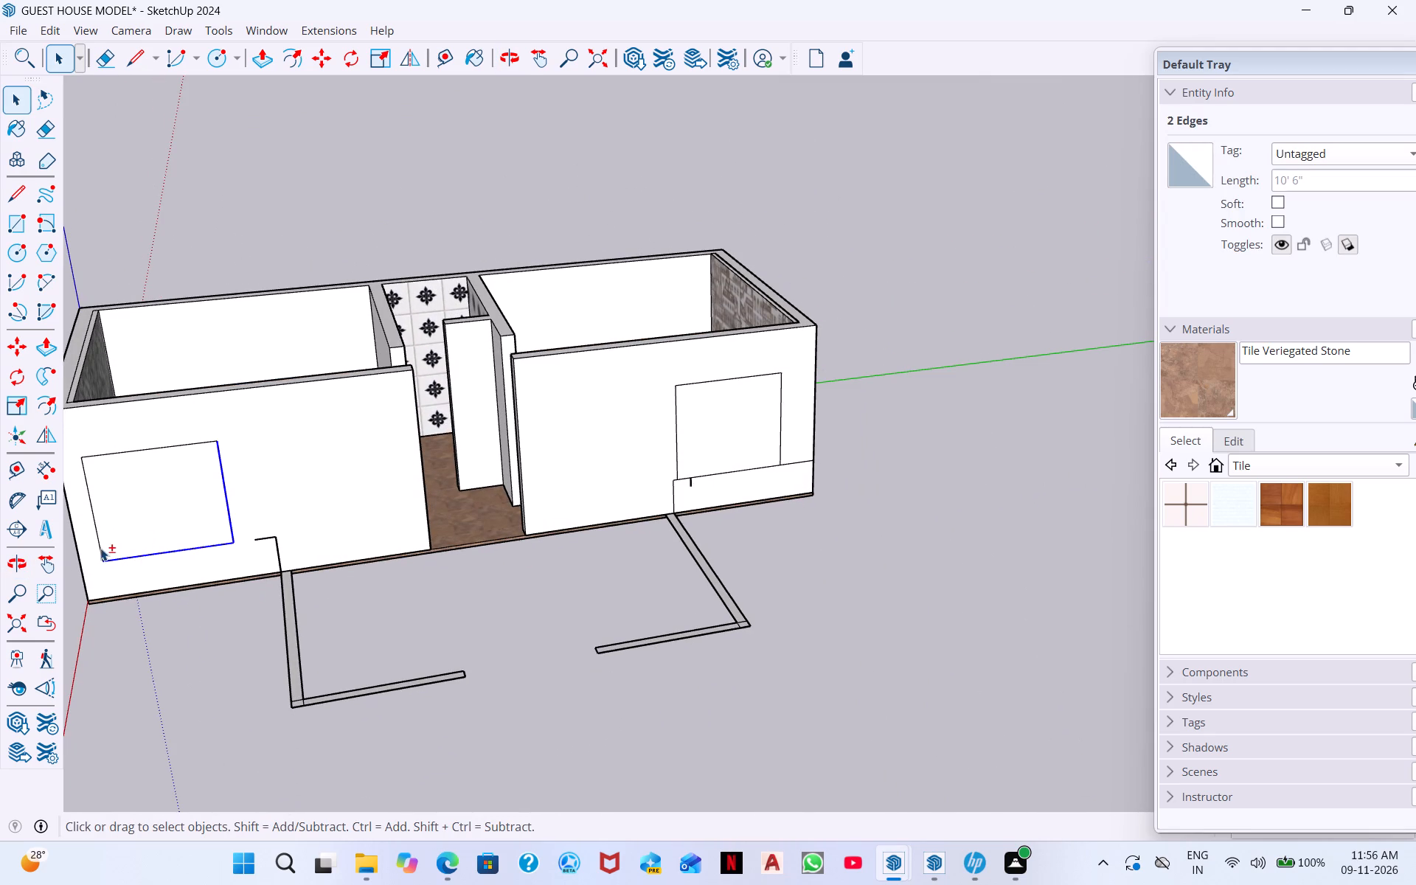
{"action": "left_click", "coordinate": [100, 548], "text": "shift"}
{"action": "left_click", "coordinate": [125, 457], "text": "shift"}
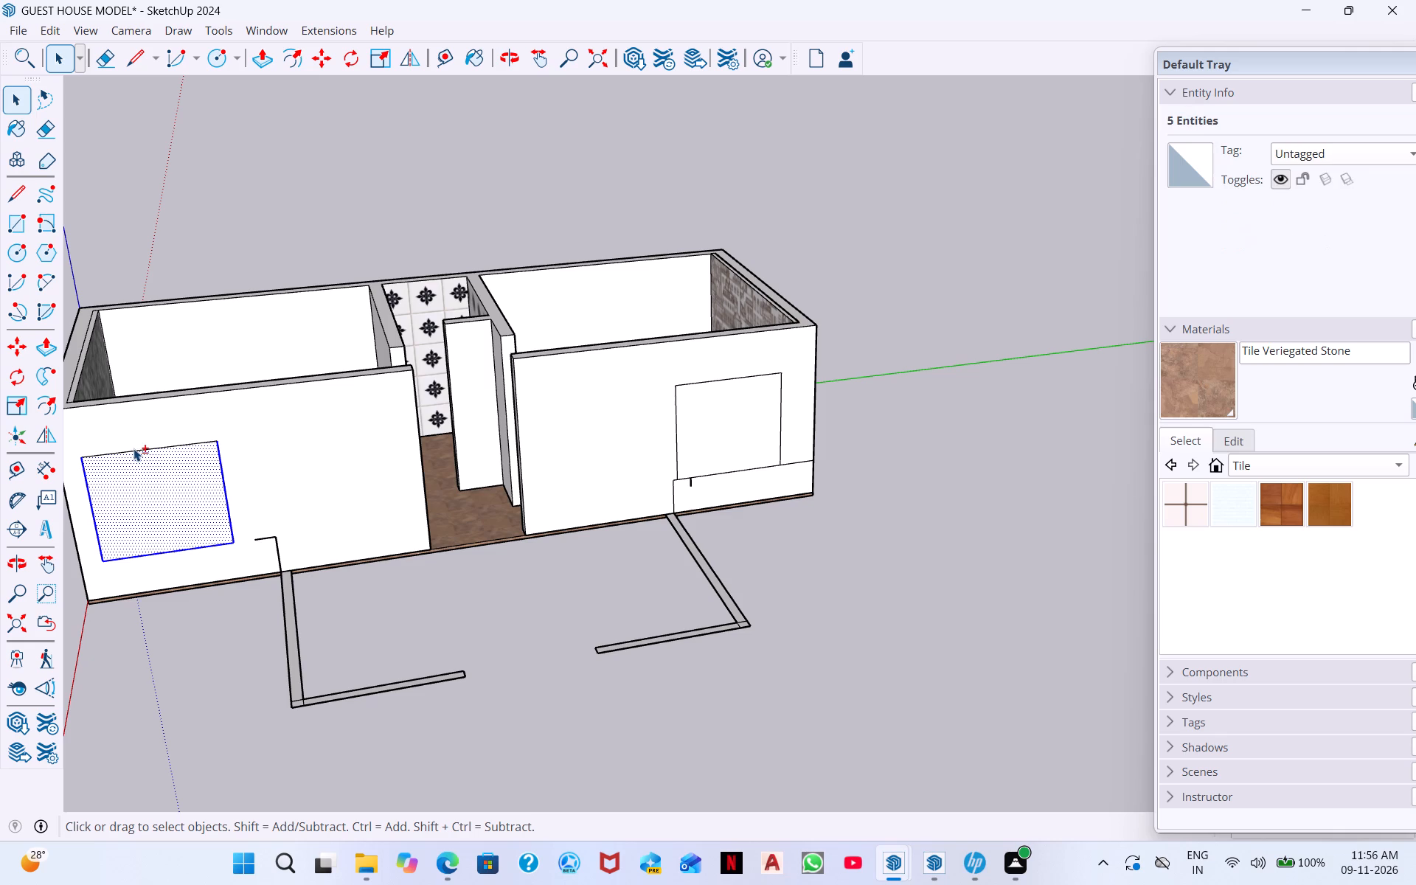
{"action": "left_click", "coordinate": [133, 448], "text": "shift"}
{"action": "left_click", "coordinate": [148, 481], "text": "shift"}
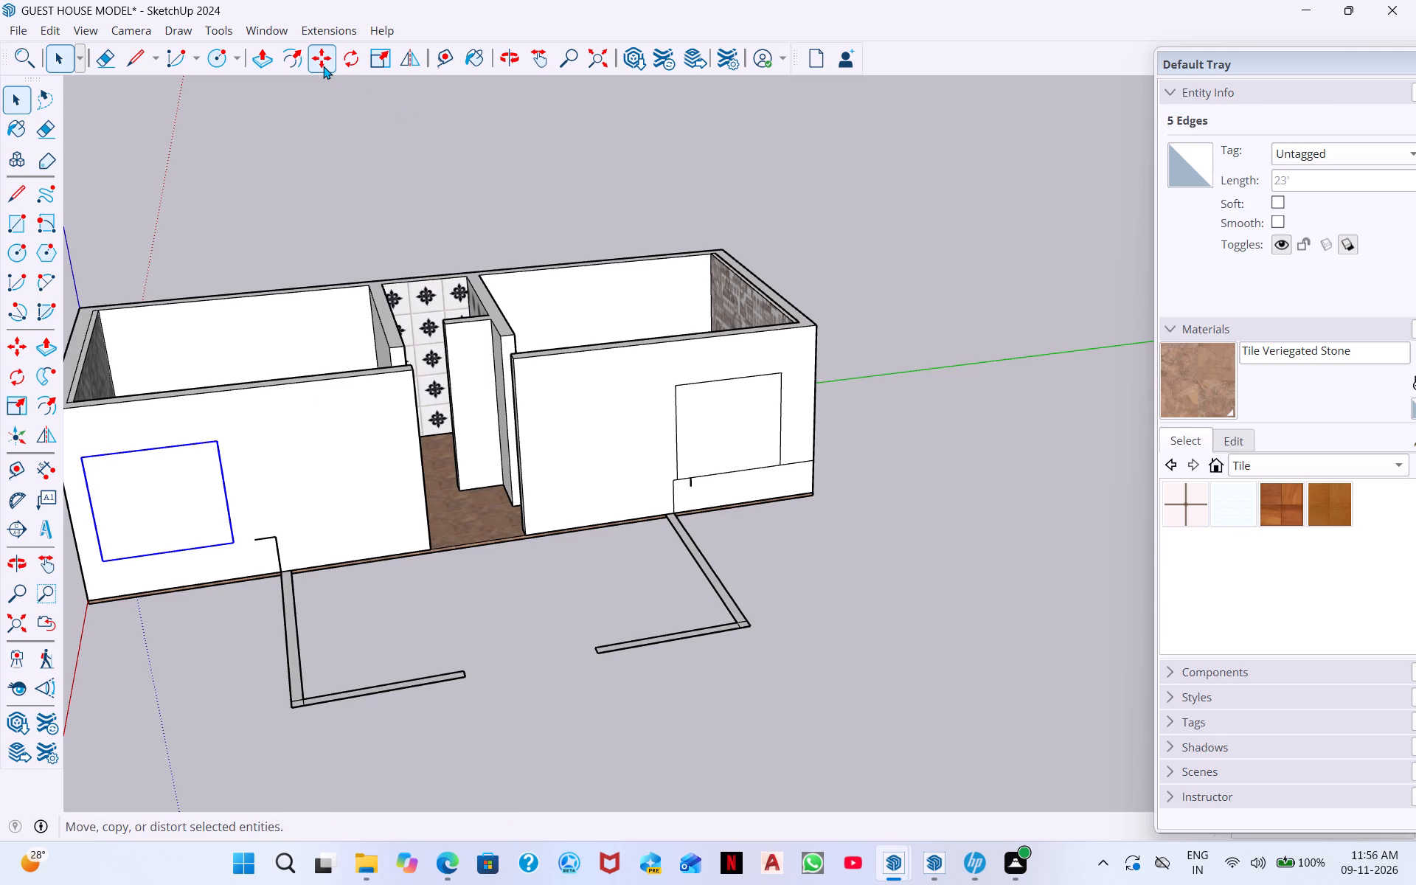
{"action": "left_click", "coordinate": [323, 66]}
{"action": "left_click", "coordinate": [229, 543]}
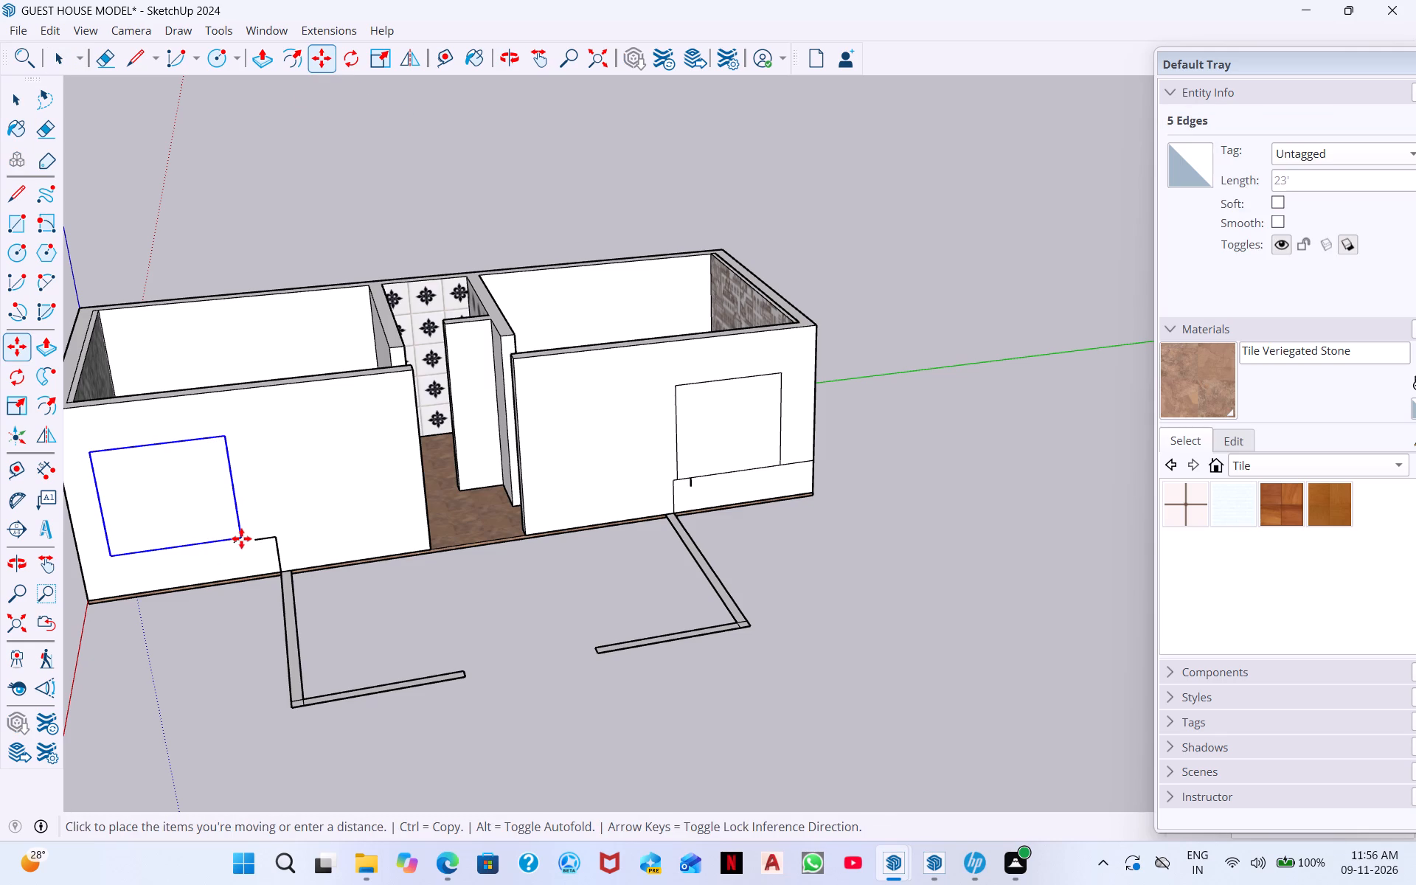
{"action": "scroll", "coordinate": [253, 530], "scroll_direction": "up", "scroll_amount": 5}
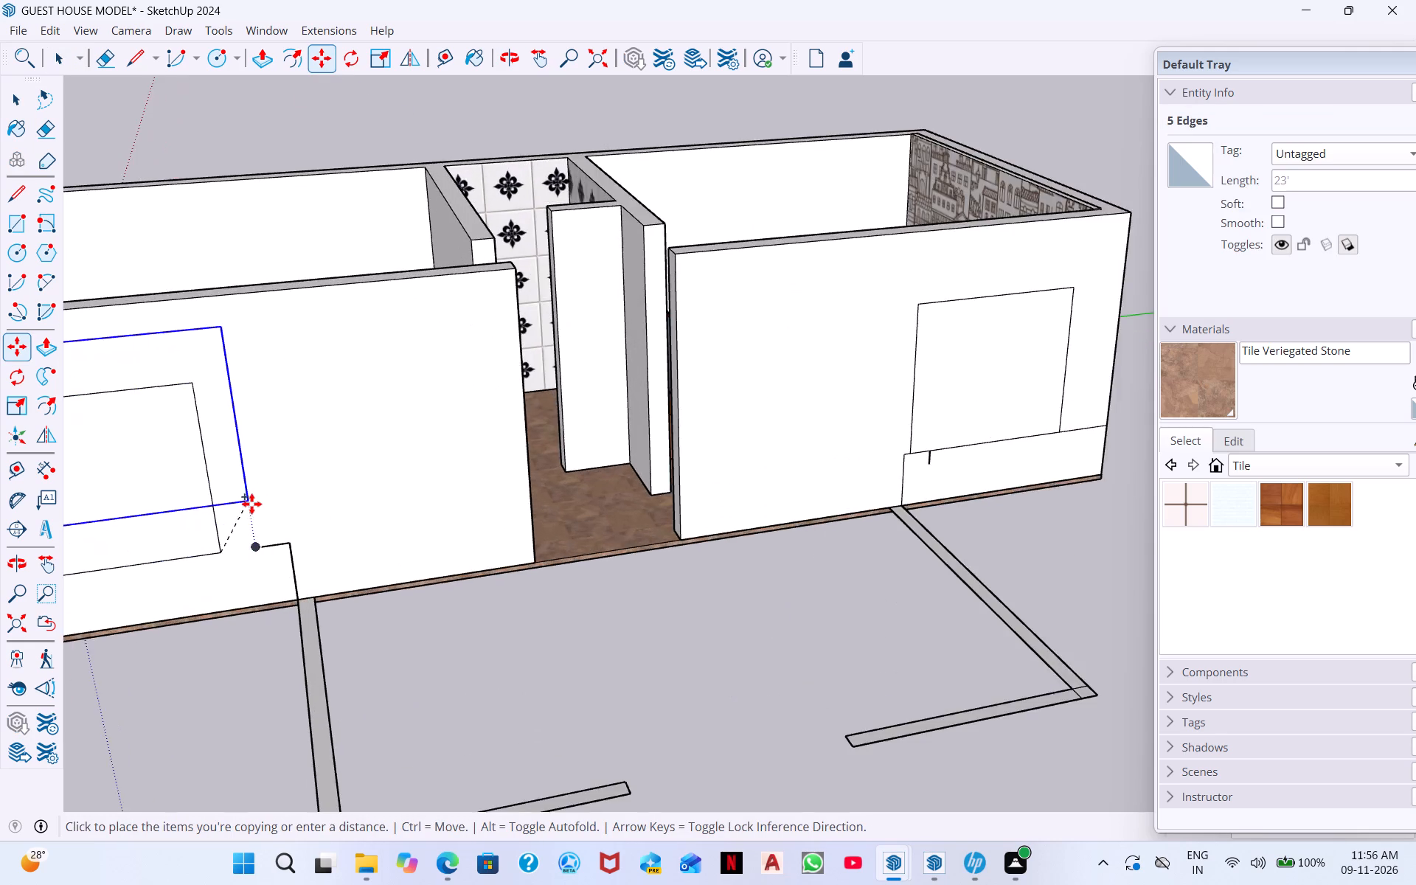
{"action": "scroll", "coordinate": [251, 504], "scroll_direction": "up", "scroll_amount": 5}
{"action": "left_click", "coordinate": [257, 570]}
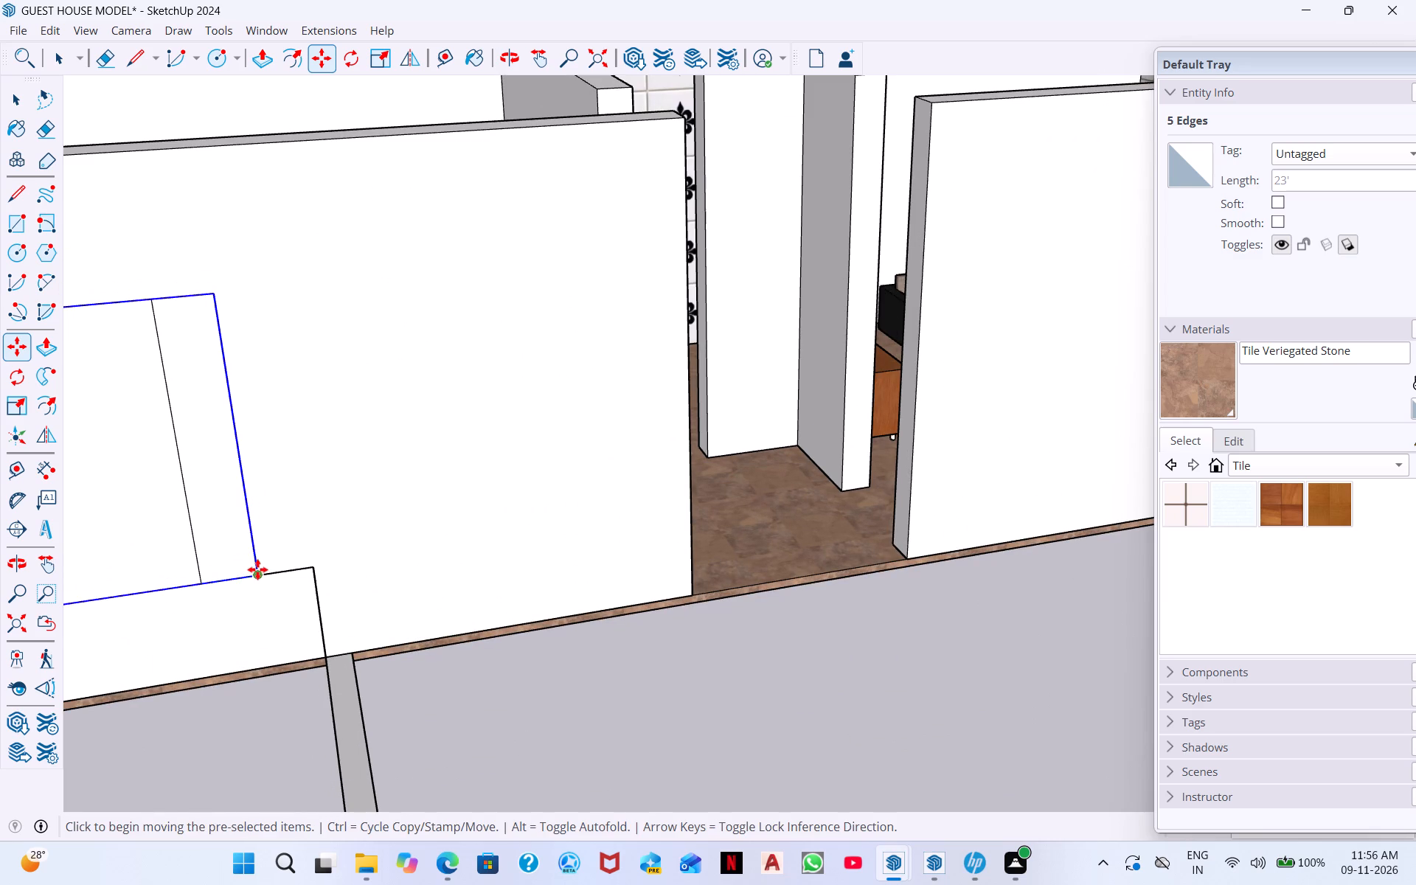
Erase the leftover edges of the original bedroom window outline, keeping only the repositioned copy.
{"action": "scroll", "coordinate": [256, 527], "scroll_direction": "down", "scroll_amount": 17}
{"action": "middle_click_drag", "start_coordinate": [285, 451], "coordinate": [200, 790]}
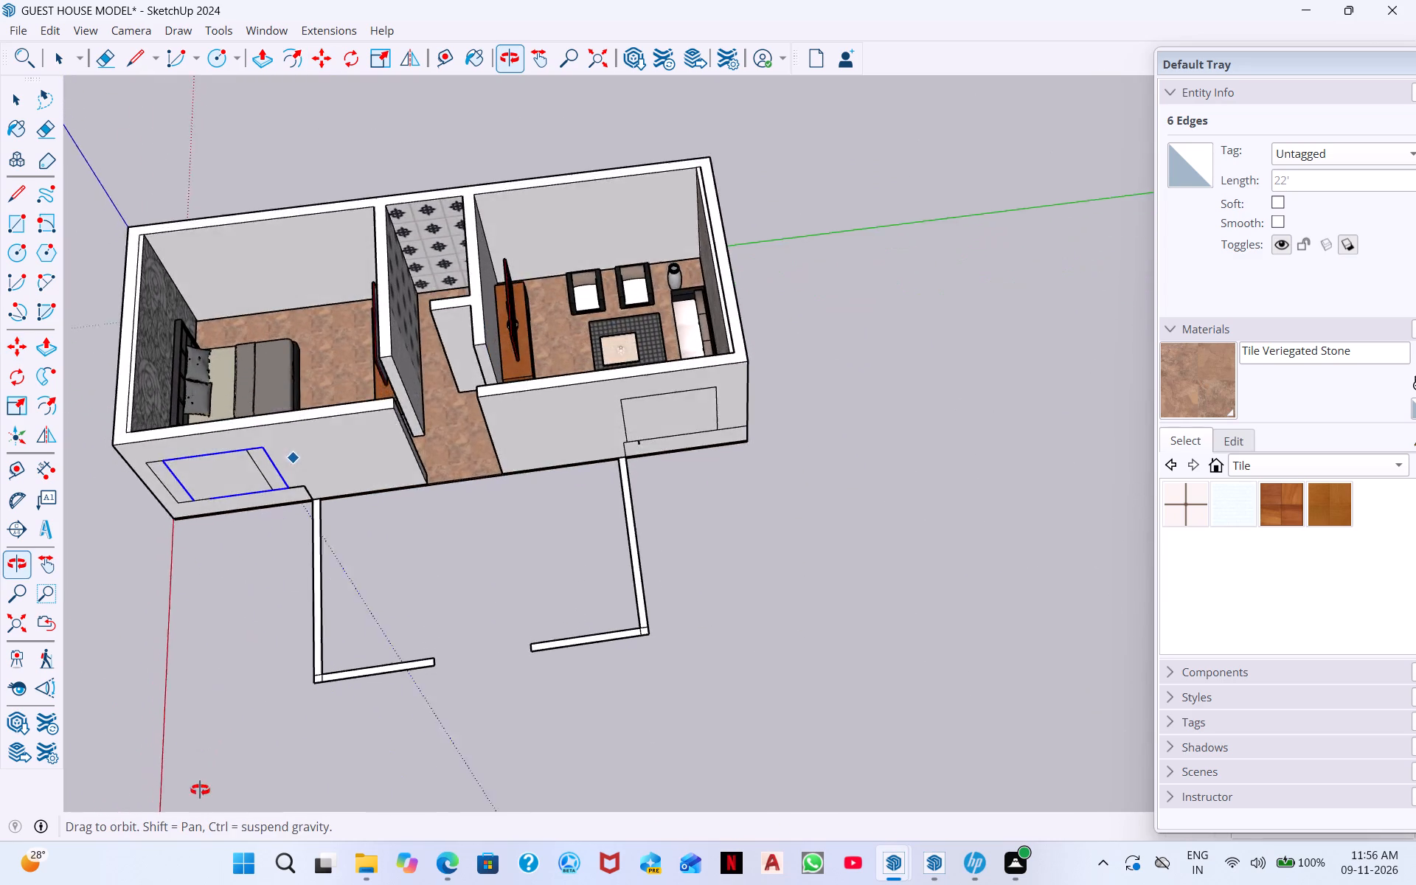
{"action": "middle_click_drag", "start_coordinate": [200, 790], "coordinate": [200, 789]}
{"action": "scroll", "coordinate": [184, 424], "scroll_direction": "down", "scroll_amount": 1}
{"action": "middle_click_drag", "start_coordinate": [181, 471], "coordinate": [290, 303]}
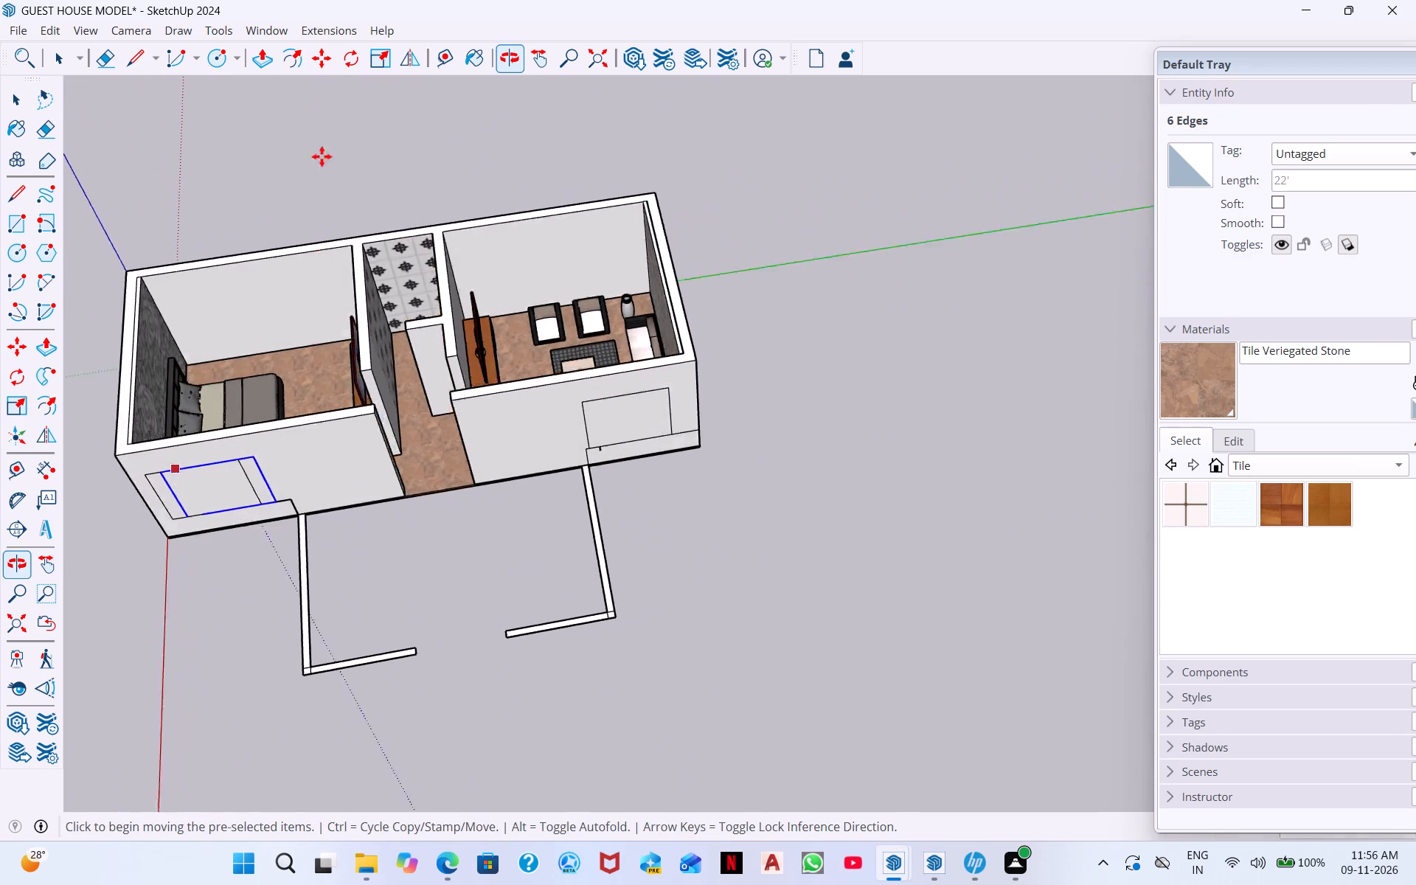
{"action": "left_click", "coordinate": [117, 60]}
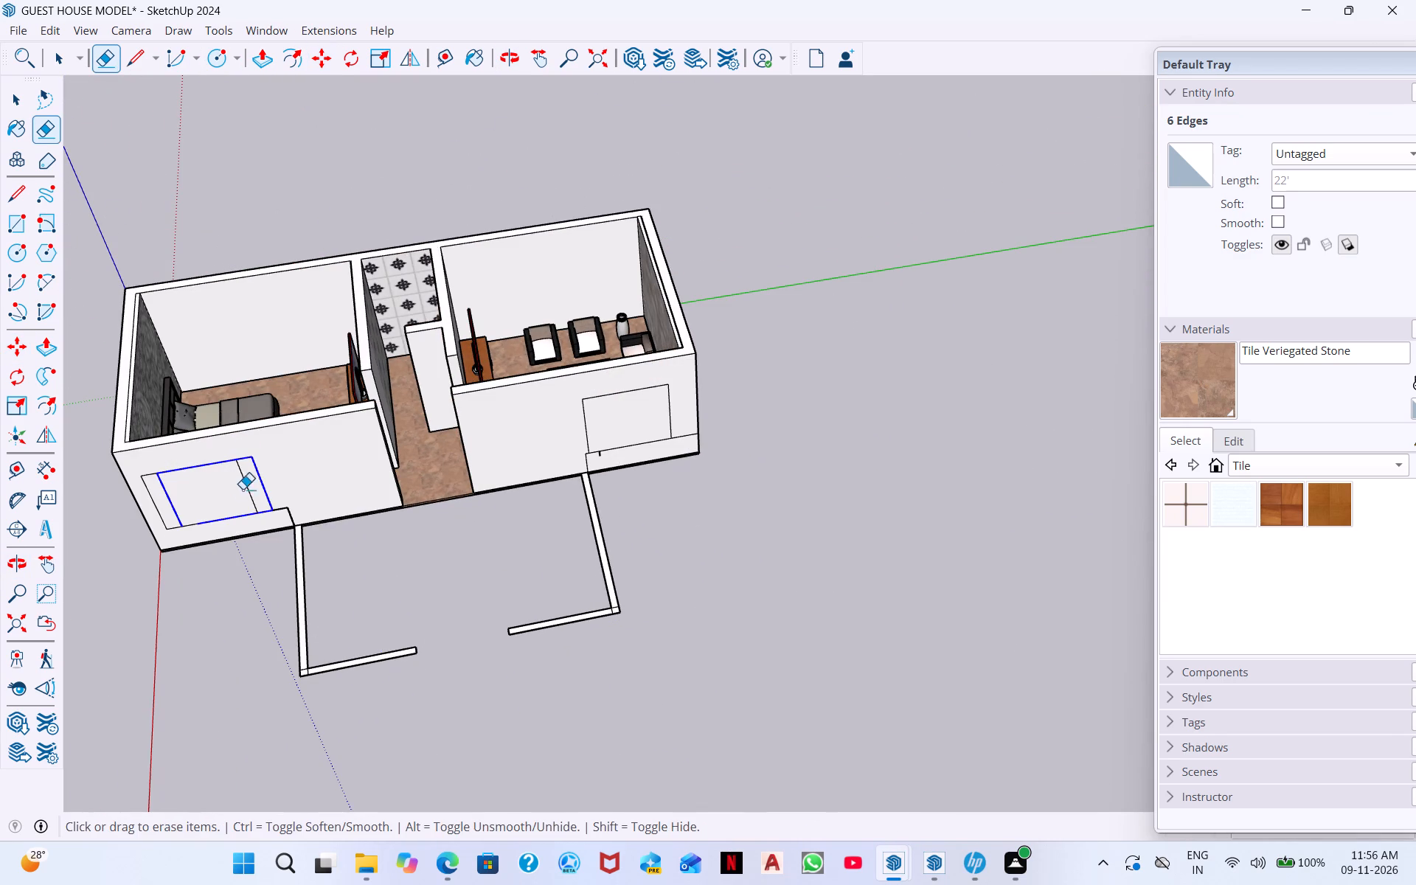
{"action": "scroll", "coordinate": [236, 497], "scroll_direction": "up", "scroll_amount": 5}
{"action": "left_click", "coordinate": [250, 476]}
{"action": "left_click", "coordinate": [253, 476]}
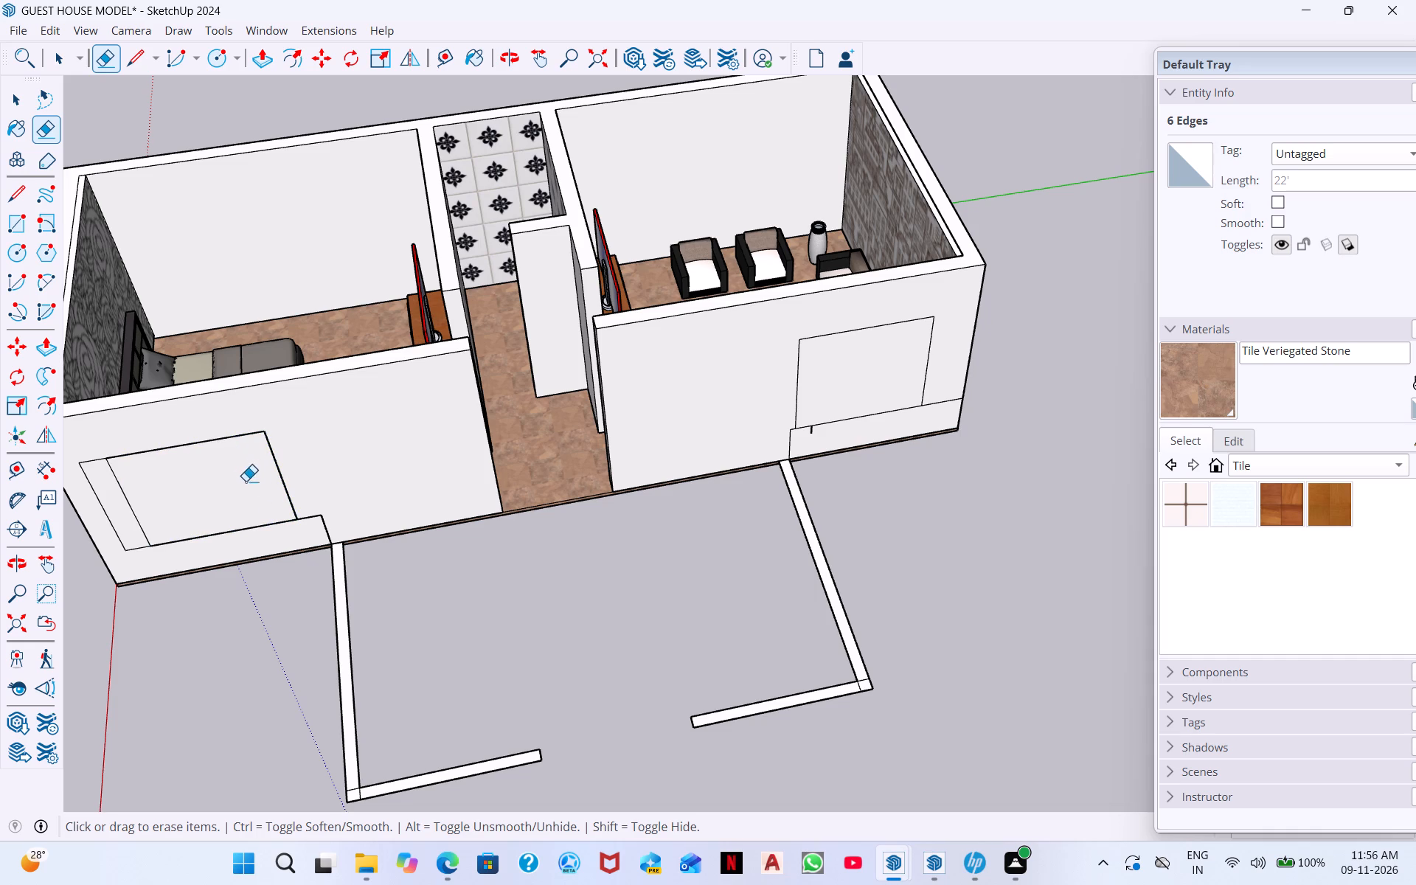
{"action": "left_click", "coordinate": [107, 513]}
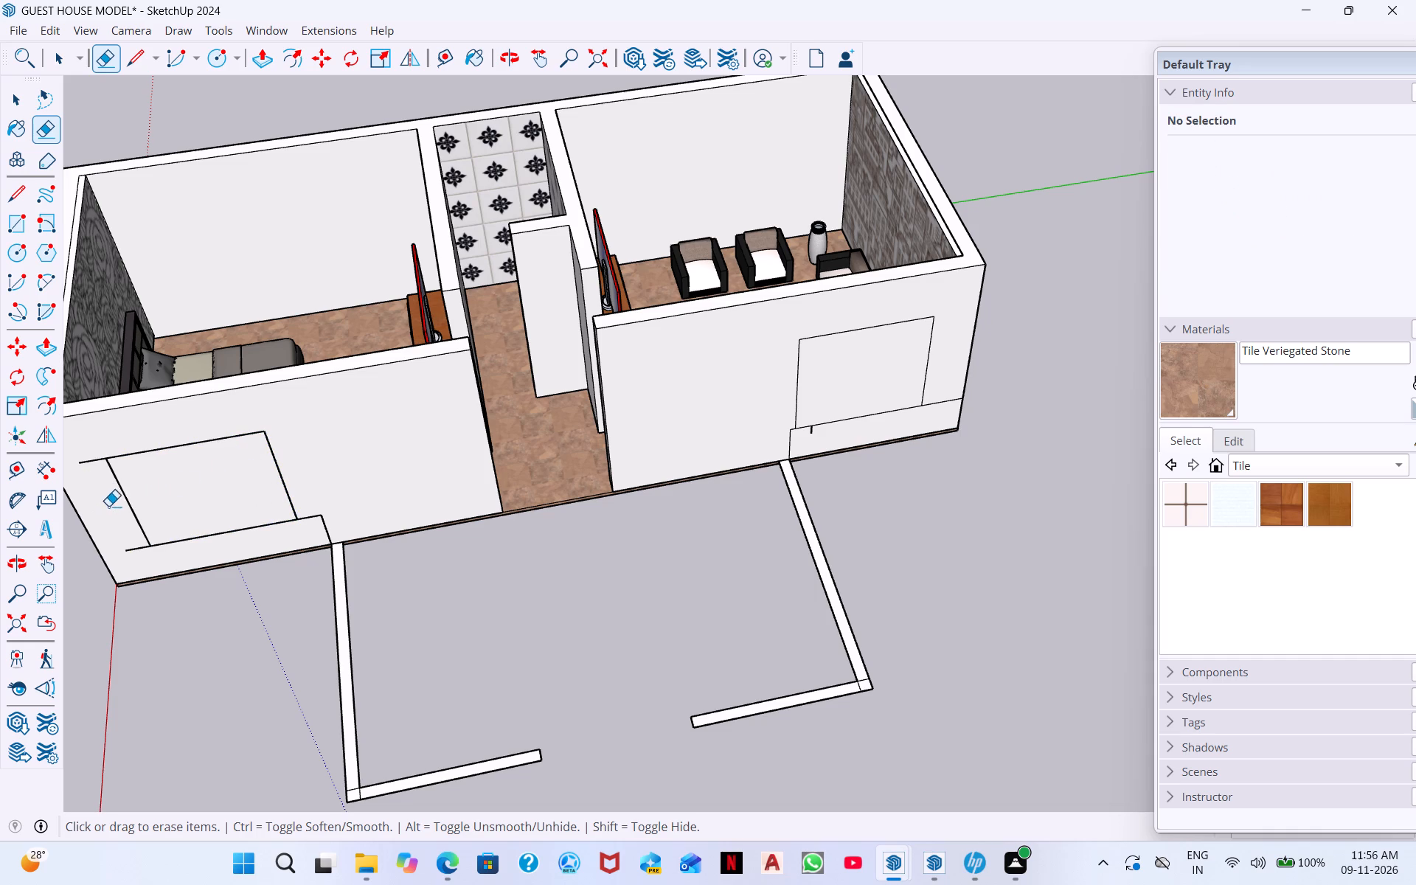
{"action": "left_click", "coordinate": [90, 462]}
{"action": "left_click", "coordinate": [133, 551]}
Erase the leftover horizontal and vertical guide lines beside the bedroom window outline.
{"action": "left_click", "coordinate": [311, 520]}
{"action": "left_click", "coordinate": [311, 524]}
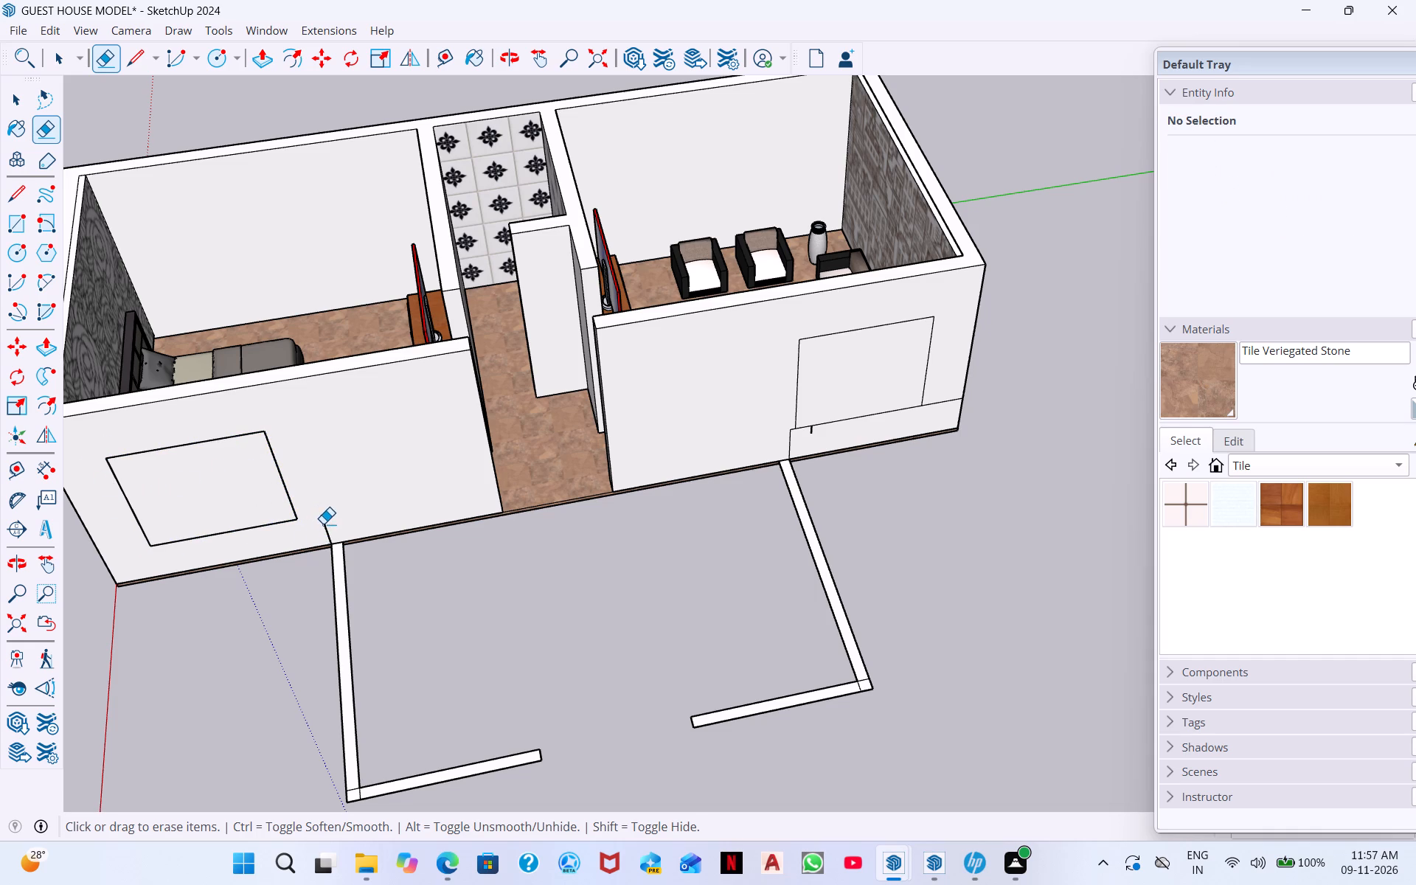
{"action": "left_click", "coordinate": [323, 524]}
Erase the living room window outline on the front wall and the horizontal line running along its base to the wall corner.
{"action": "scroll", "coordinate": [847, 524], "scroll_direction": "down", "scroll_amount": 1}
{"action": "middle_click_drag", "start_coordinate": [868, 413], "coordinate": [751, 317]}
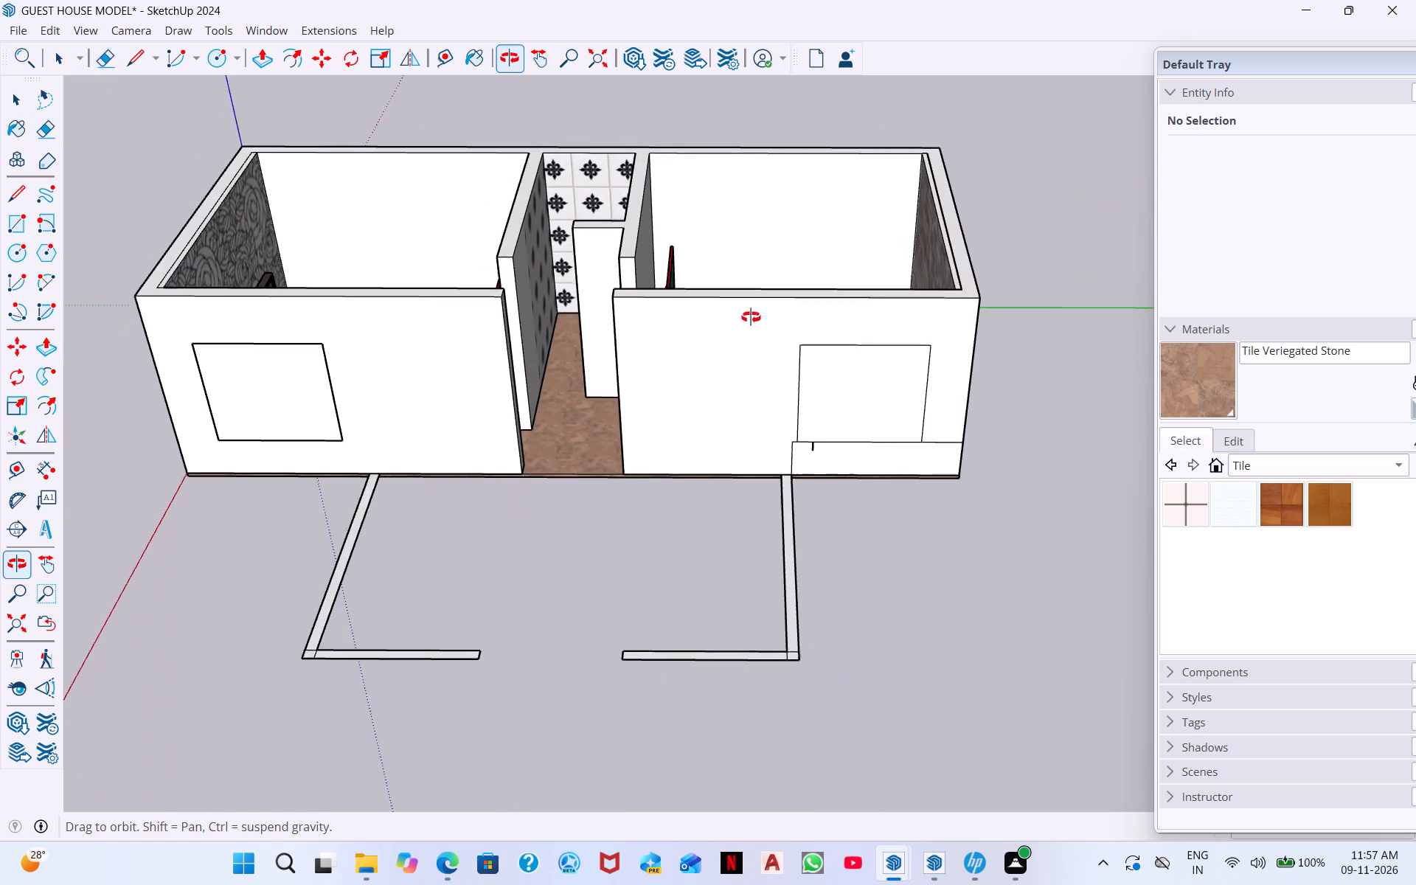
{"action": "middle_click_drag", "start_coordinate": [751, 317], "coordinate": [751, 316]}
{"action": "middle_click_drag", "start_coordinate": [828, 429], "coordinate": [765, 314]}
{"action": "scroll", "coordinate": [844, 424], "scroll_direction": "up", "scroll_amount": 8}
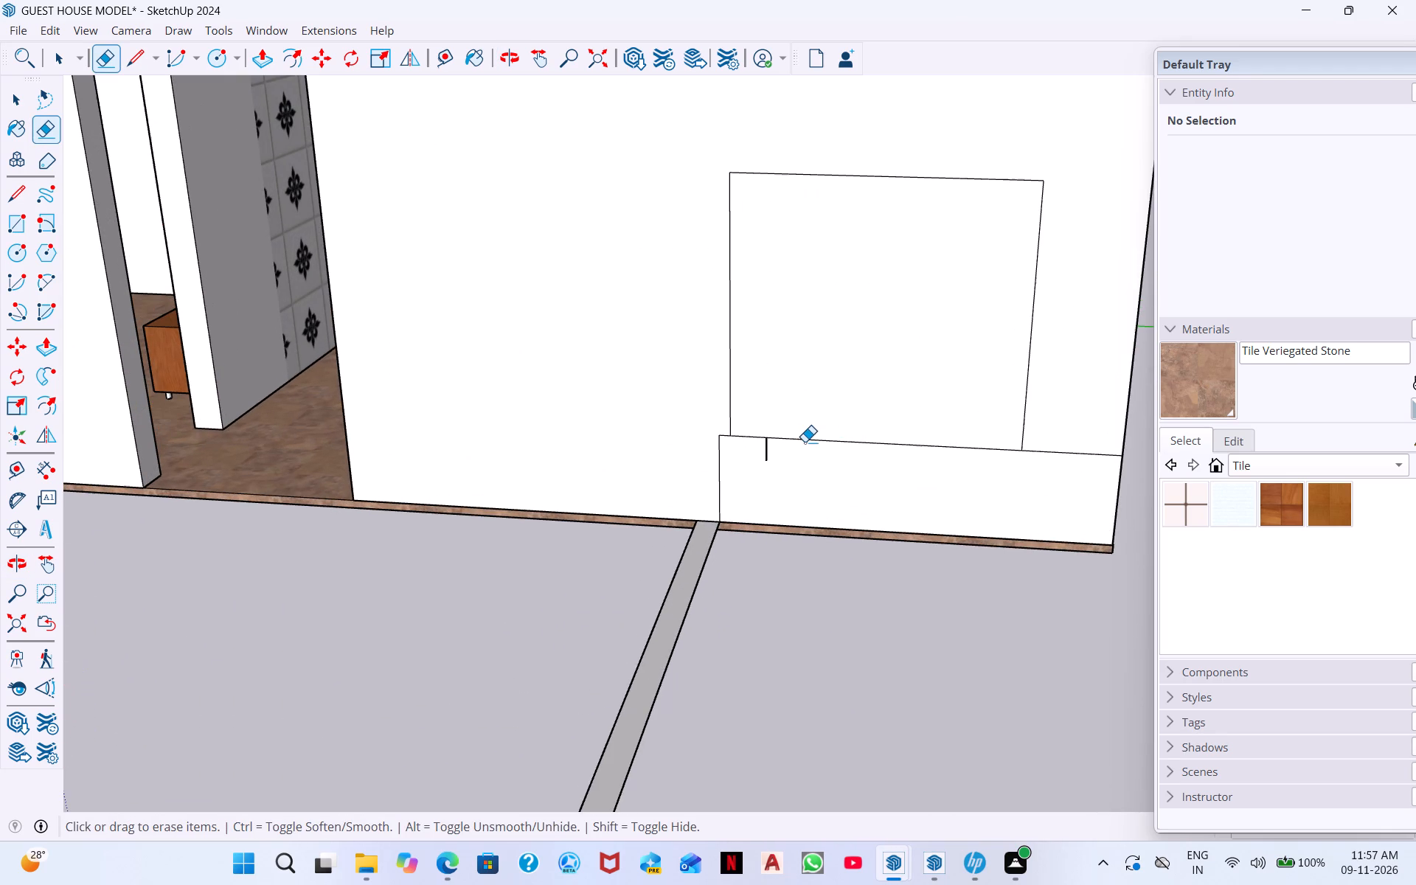
{"action": "left_click", "coordinate": [808, 442]}
{"action": "left_click", "coordinate": [729, 410]}
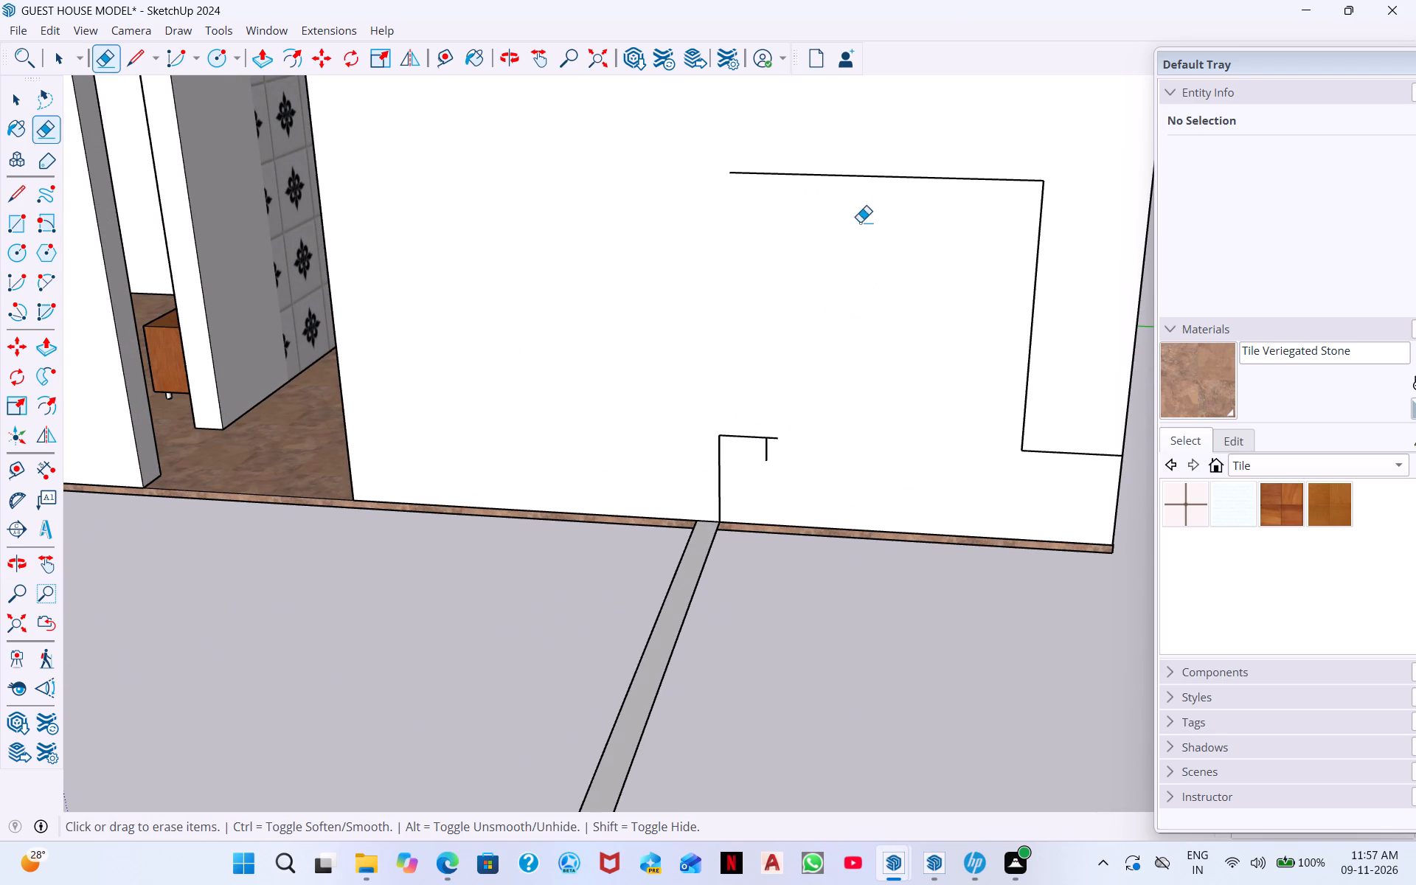
{"action": "left_click", "coordinate": [906, 177]}
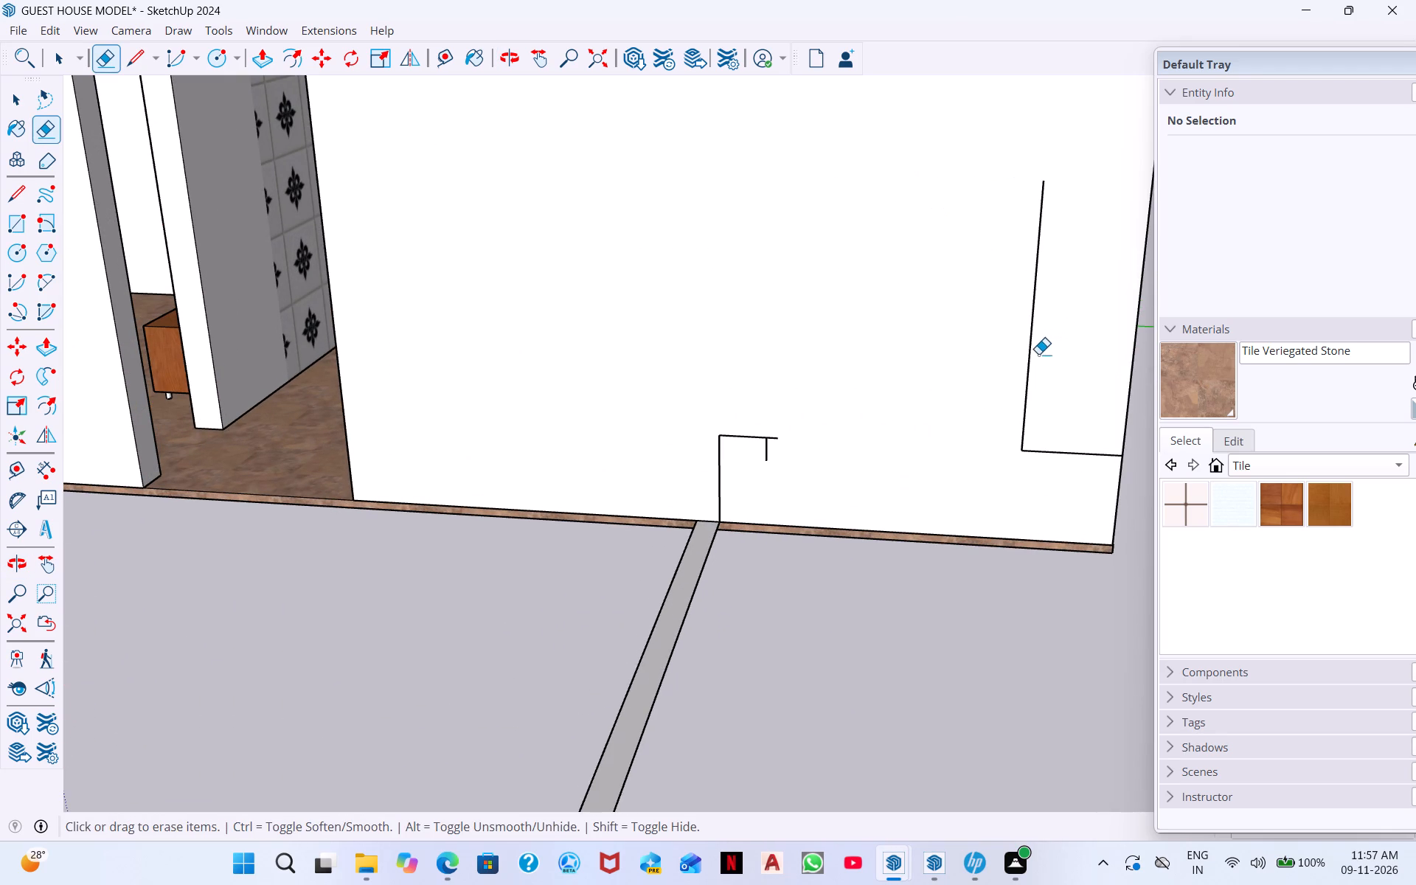
{"action": "left_click", "coordinate": [1029, 364]}
{"action": "left_click", "coordinate": [1043, 451]}
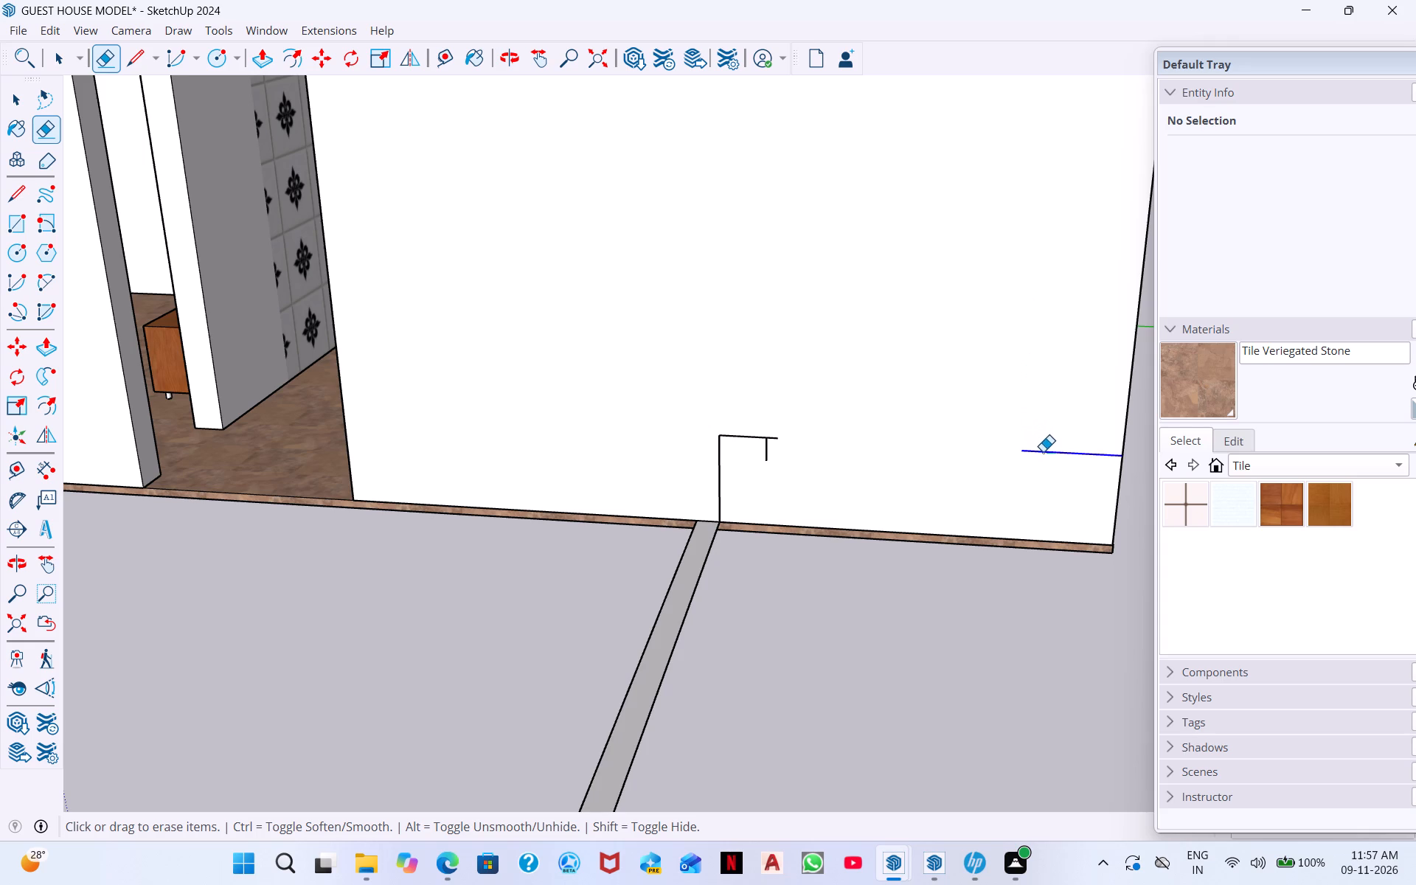
Erase the leftover short horizontal and vertical lines on the living room front wall, keeping the upright guide line above the floor edge.
{"action": "scroll", "coordinate": [862, 380], "scroll_direction": "down", "scroll_amount": 8}
{"action": "scroll", "coordinate": [658, 389], "scroll_direction": "down", "scroll_amount": 2}
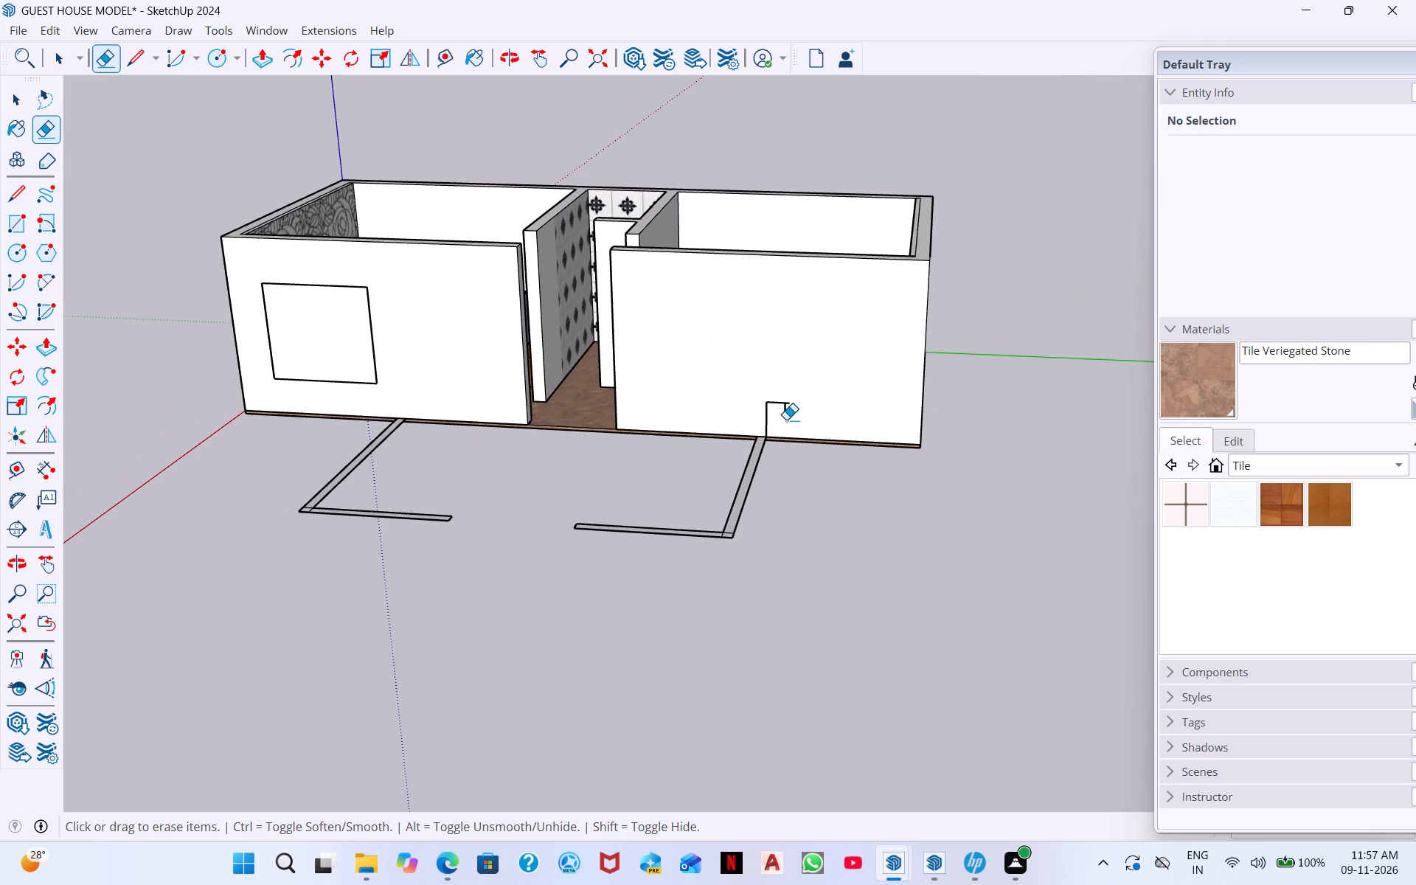
{"action": "scroll", "coordinate": [786, 418], "scroll_direction": "up", "scroll_amount": 11}
{"action": "scroll", "coordinate": [786, 404], "scroll_direction": "up", "scroll_amount": 11}
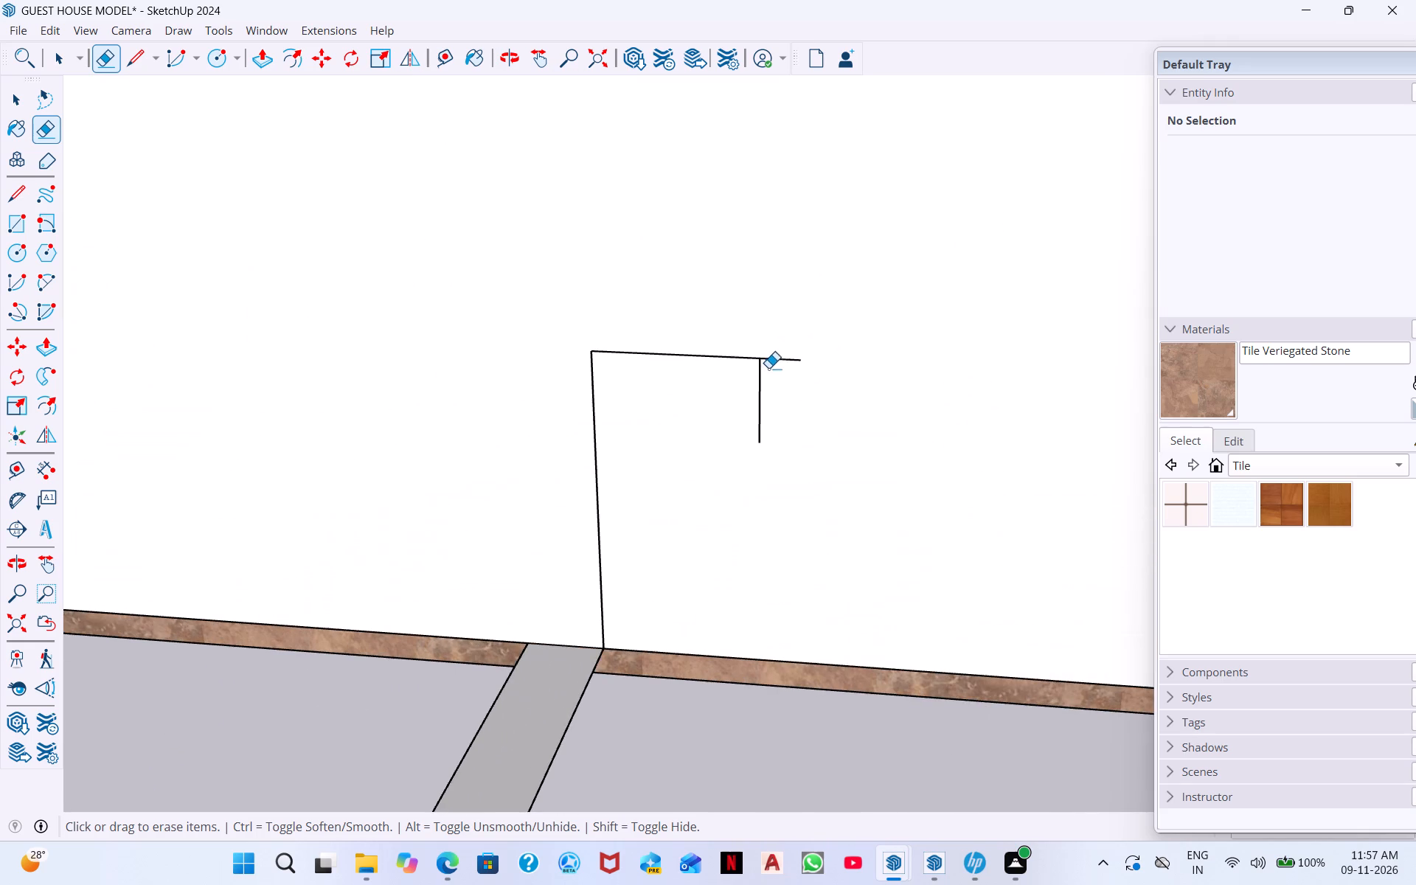
{"action": "left_click", "coordinate": [774, 363]}
{"action": "left_click_drag", "start_coordinate": [781, 356], "coordinate": [771, 382]}
{"action": "left_click", "coordinate": [676, 352]}
{"action": "left_click_drag", "start_coordinate": [729, 355], "coordinate": [723, 378]}
{"action": "left_click_drag", "start_coordinate": [752, 388], "coordinate": [816, 411]}
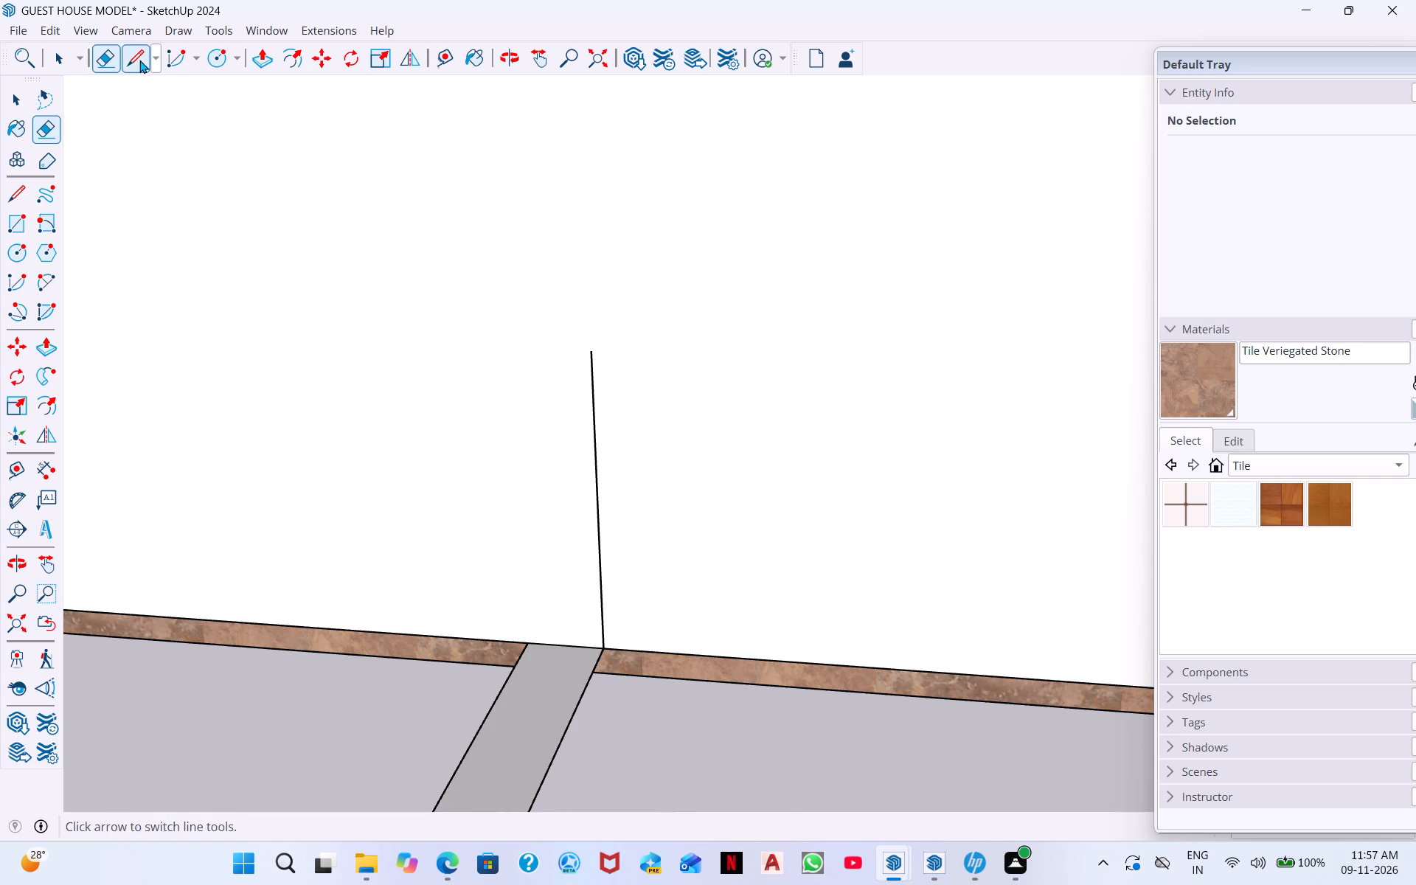
Draw a 1' horizontal guide line from the top of the upright guide on the living room front wall, heading towards the wall's outer corner.
{"action": "left_click", "coordinate": [139, 60]}
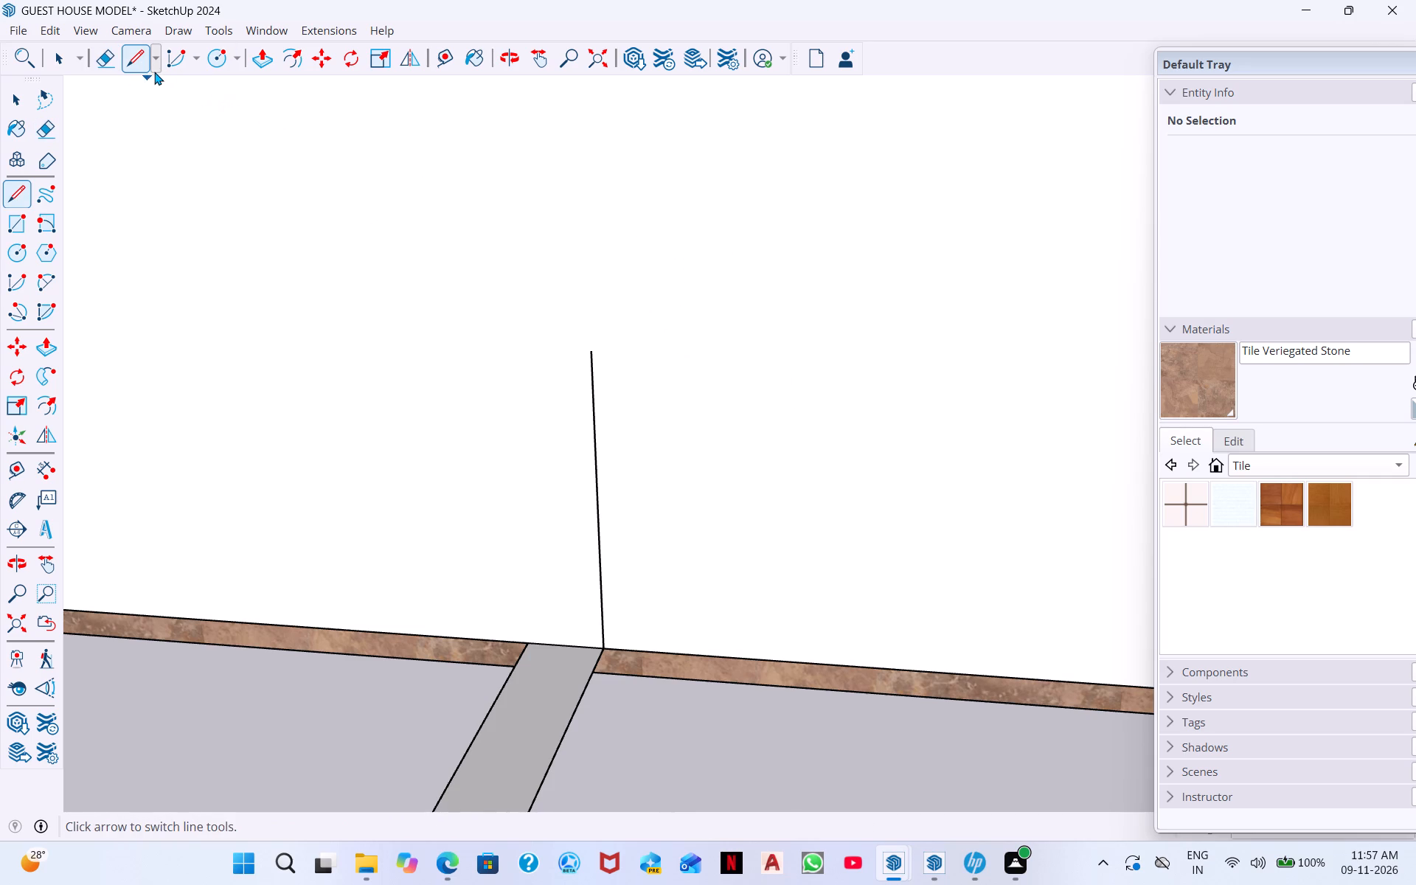
{"action": "left_click", "coordinate": [154, 71]}
{"action": "left_click", "coordinate": [131, 71]}
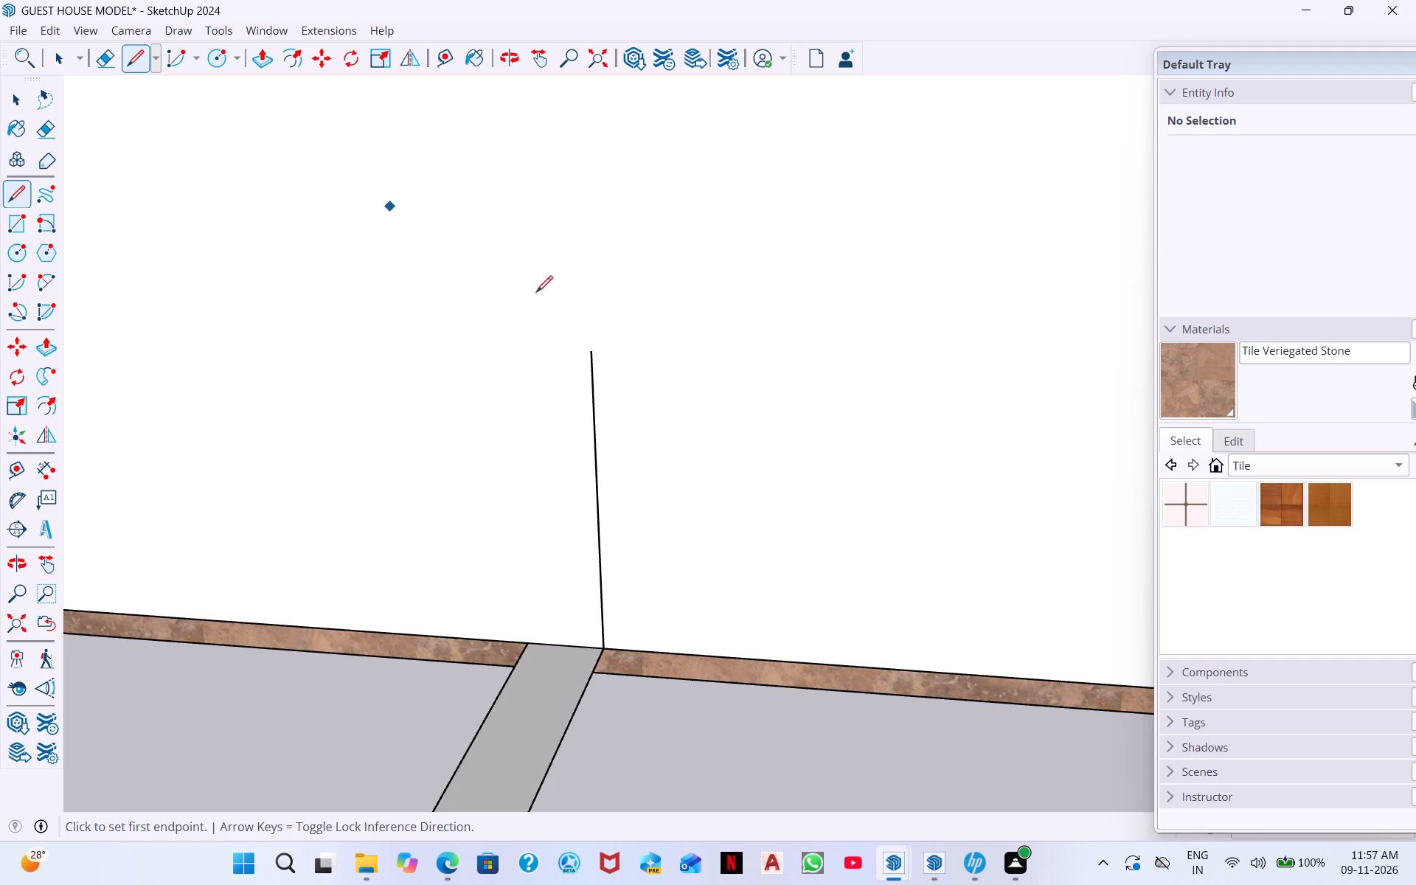
{"action": "left_click", "coordinate": [593, 355]}
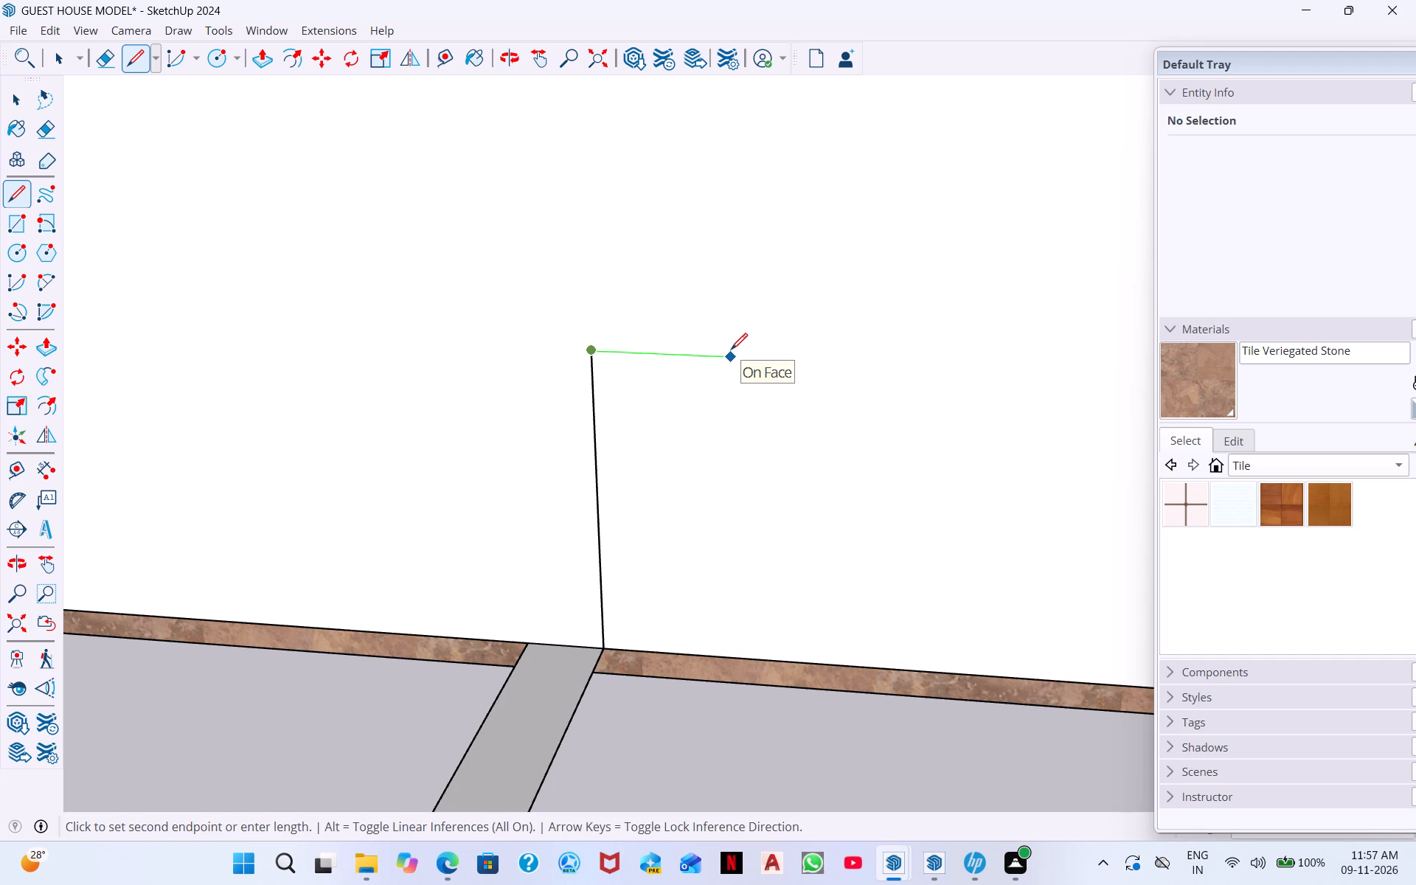
{"action": "type", "text": "1'"}
{"action": "key", "text": "Return"}
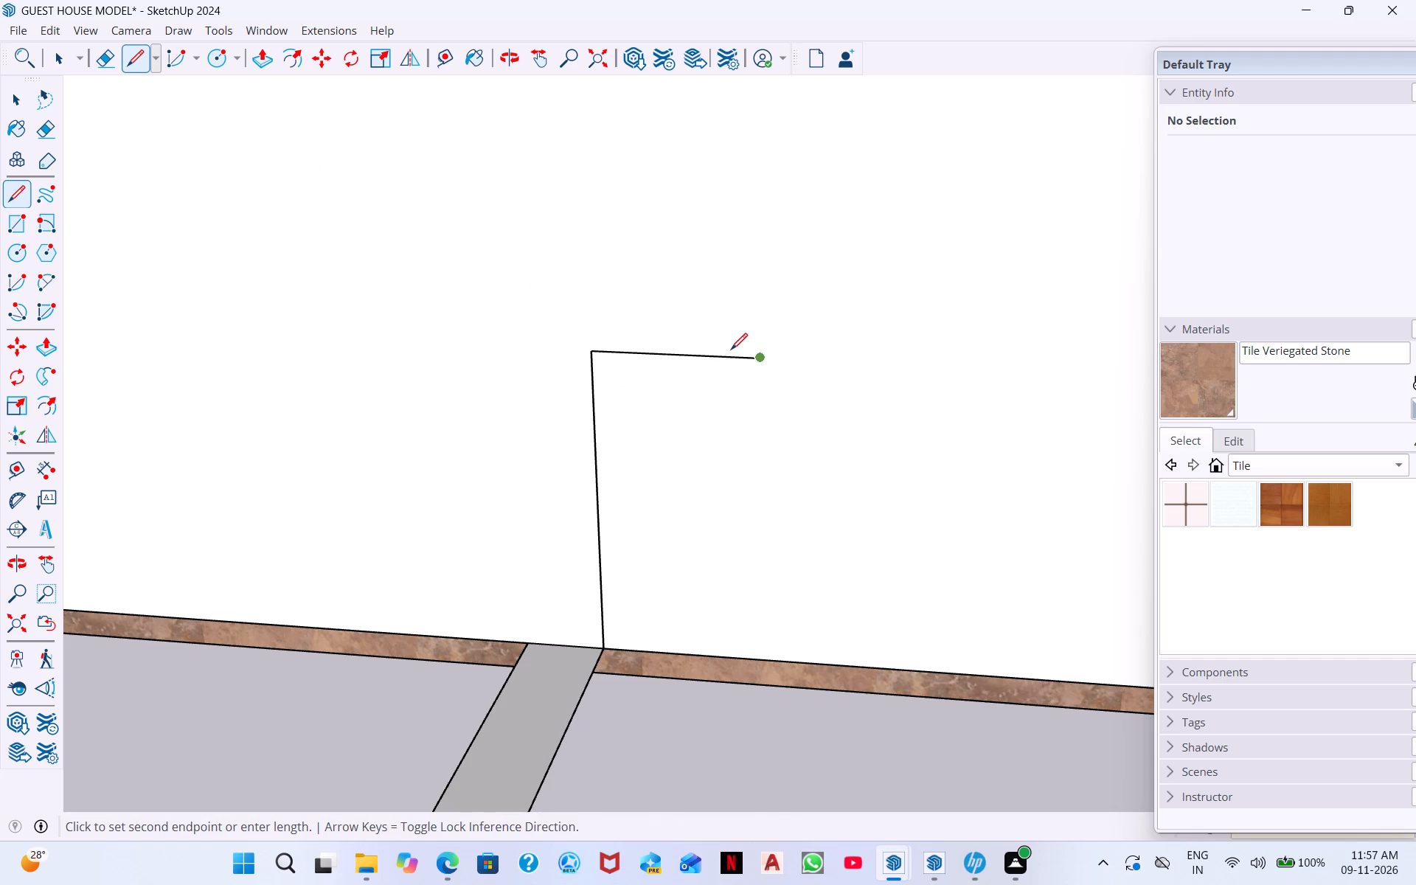
{"action": "scroll", "coordinate": [762, 506], "scroll_direction": "down", "scroll_amount": 4}
{"action": "scroll", "coordinate": [632, 589], "scroll_direction": "down", "scroll_amount": 8}
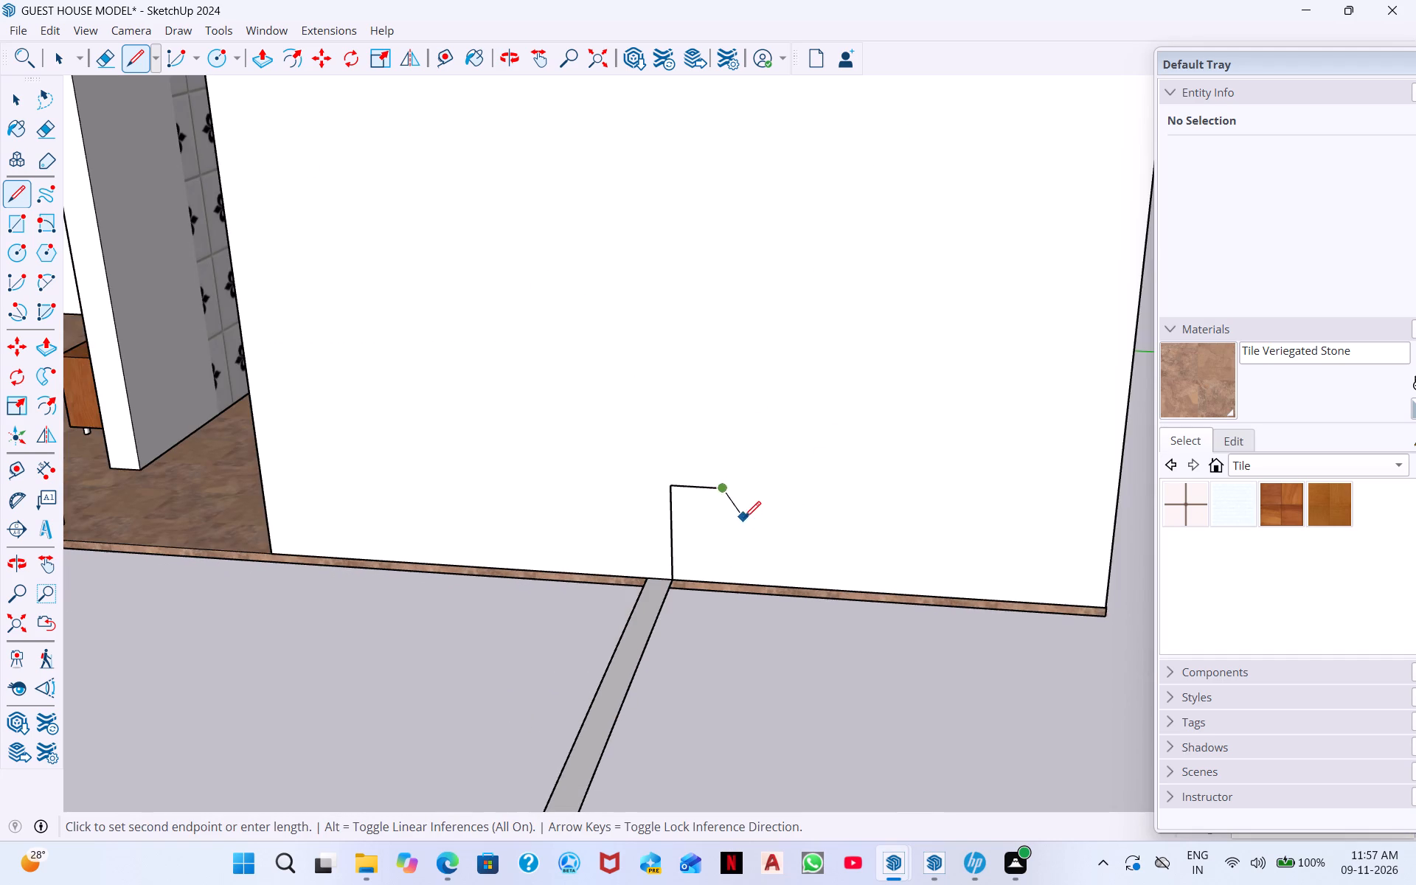
{"action": "key", "text": "space"}
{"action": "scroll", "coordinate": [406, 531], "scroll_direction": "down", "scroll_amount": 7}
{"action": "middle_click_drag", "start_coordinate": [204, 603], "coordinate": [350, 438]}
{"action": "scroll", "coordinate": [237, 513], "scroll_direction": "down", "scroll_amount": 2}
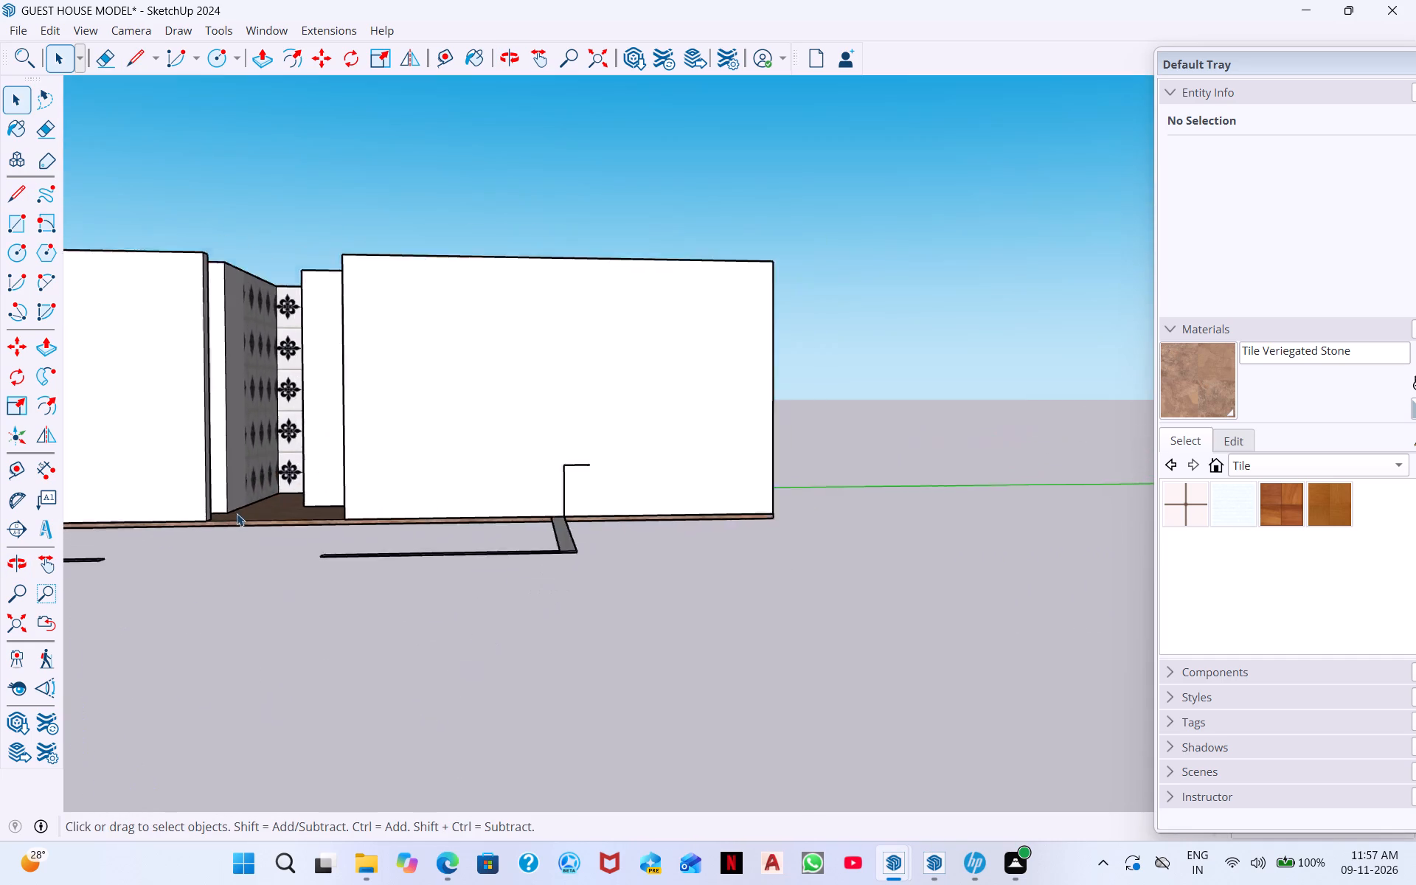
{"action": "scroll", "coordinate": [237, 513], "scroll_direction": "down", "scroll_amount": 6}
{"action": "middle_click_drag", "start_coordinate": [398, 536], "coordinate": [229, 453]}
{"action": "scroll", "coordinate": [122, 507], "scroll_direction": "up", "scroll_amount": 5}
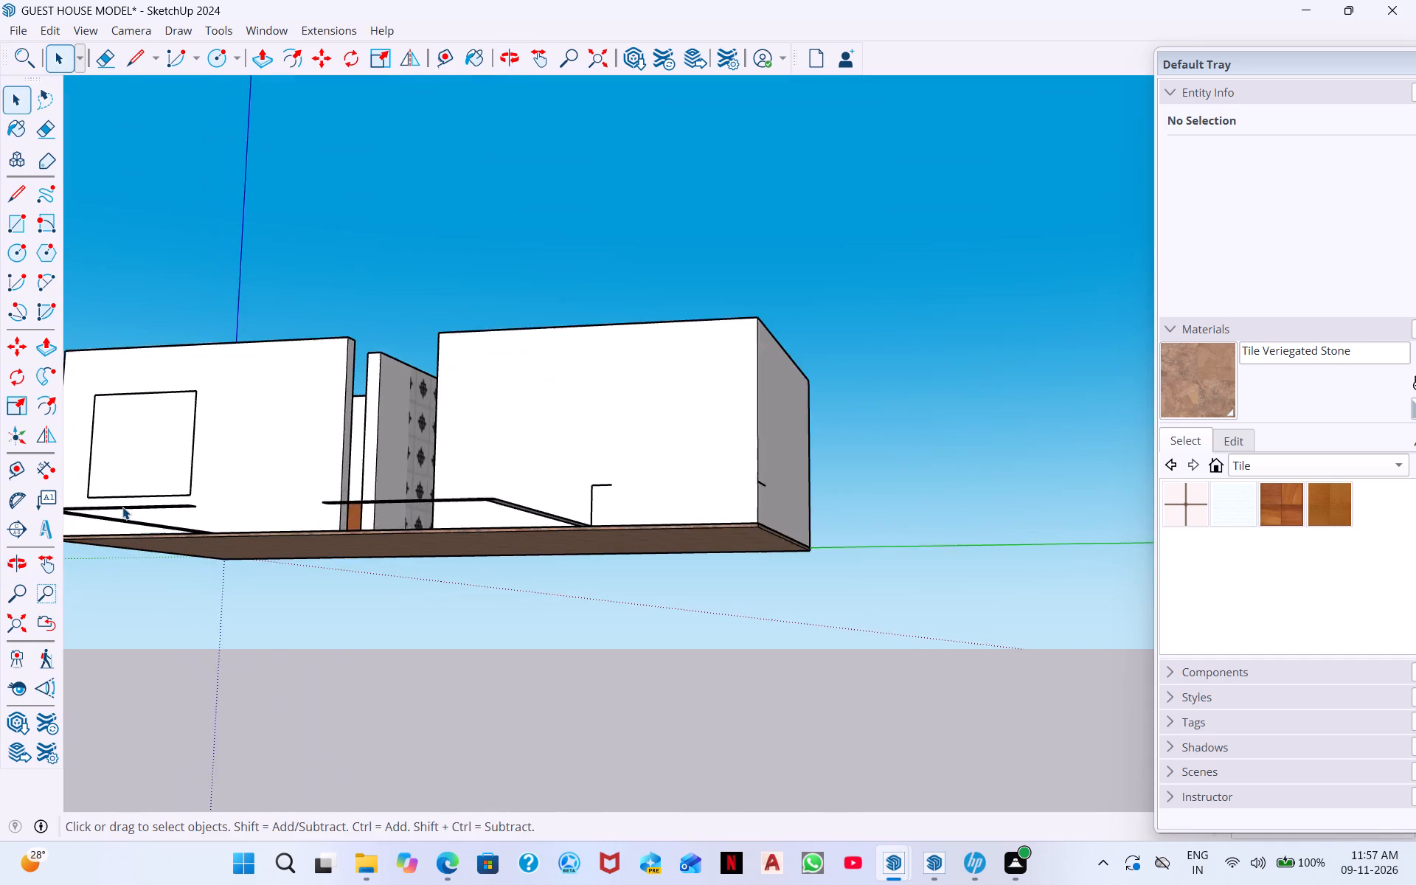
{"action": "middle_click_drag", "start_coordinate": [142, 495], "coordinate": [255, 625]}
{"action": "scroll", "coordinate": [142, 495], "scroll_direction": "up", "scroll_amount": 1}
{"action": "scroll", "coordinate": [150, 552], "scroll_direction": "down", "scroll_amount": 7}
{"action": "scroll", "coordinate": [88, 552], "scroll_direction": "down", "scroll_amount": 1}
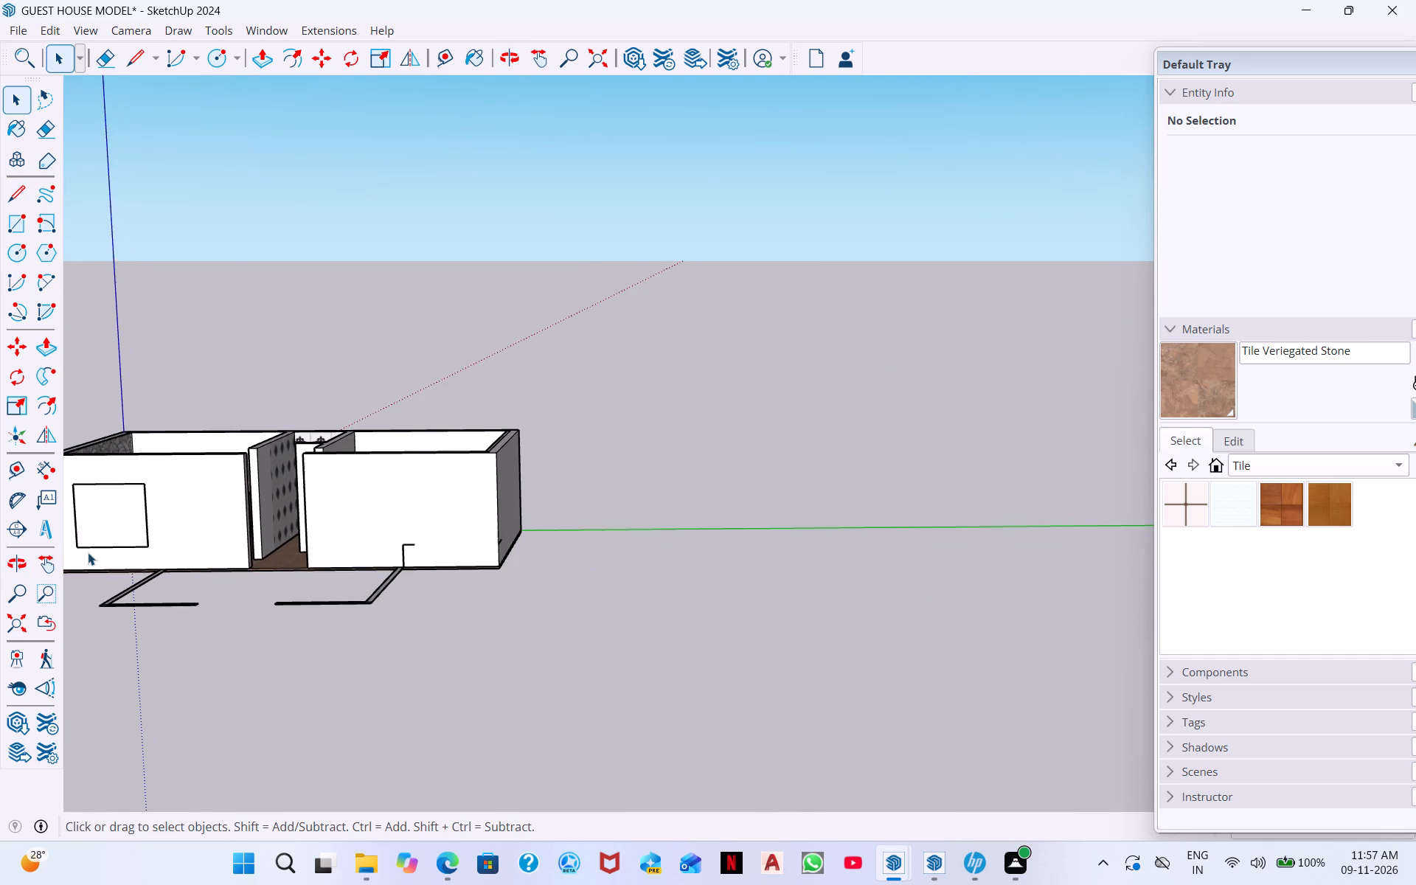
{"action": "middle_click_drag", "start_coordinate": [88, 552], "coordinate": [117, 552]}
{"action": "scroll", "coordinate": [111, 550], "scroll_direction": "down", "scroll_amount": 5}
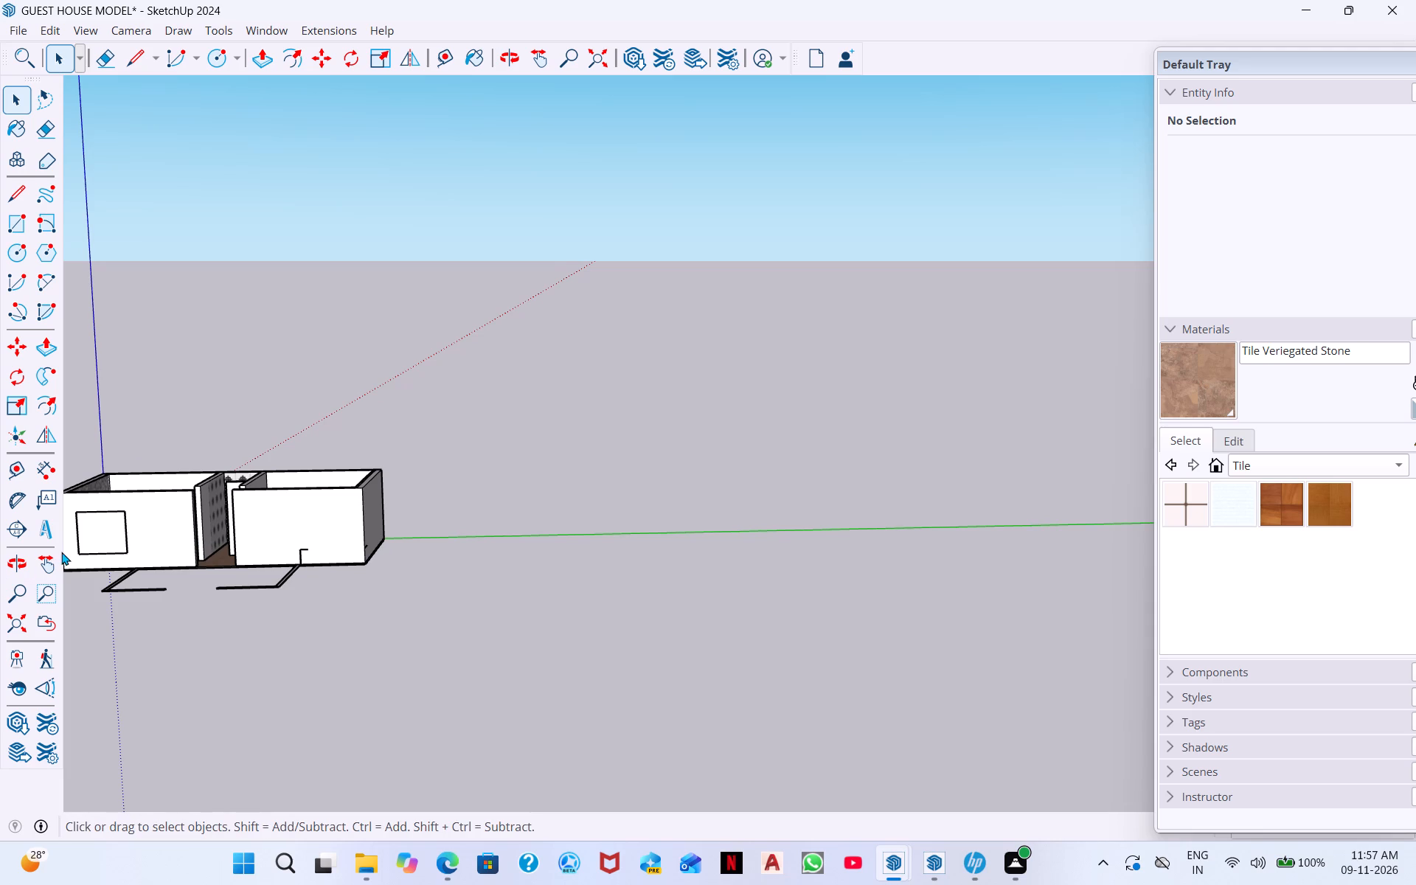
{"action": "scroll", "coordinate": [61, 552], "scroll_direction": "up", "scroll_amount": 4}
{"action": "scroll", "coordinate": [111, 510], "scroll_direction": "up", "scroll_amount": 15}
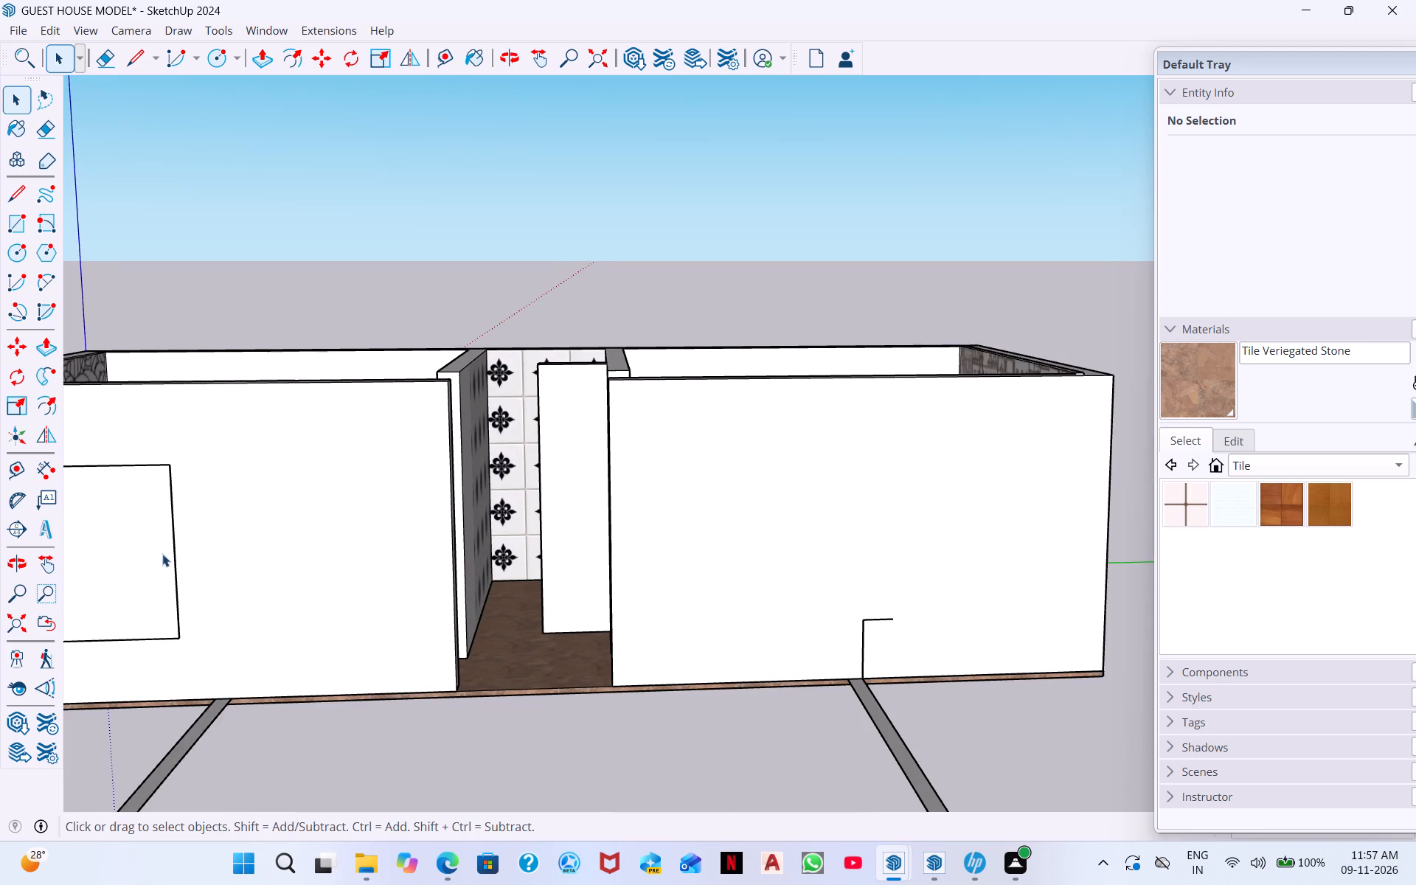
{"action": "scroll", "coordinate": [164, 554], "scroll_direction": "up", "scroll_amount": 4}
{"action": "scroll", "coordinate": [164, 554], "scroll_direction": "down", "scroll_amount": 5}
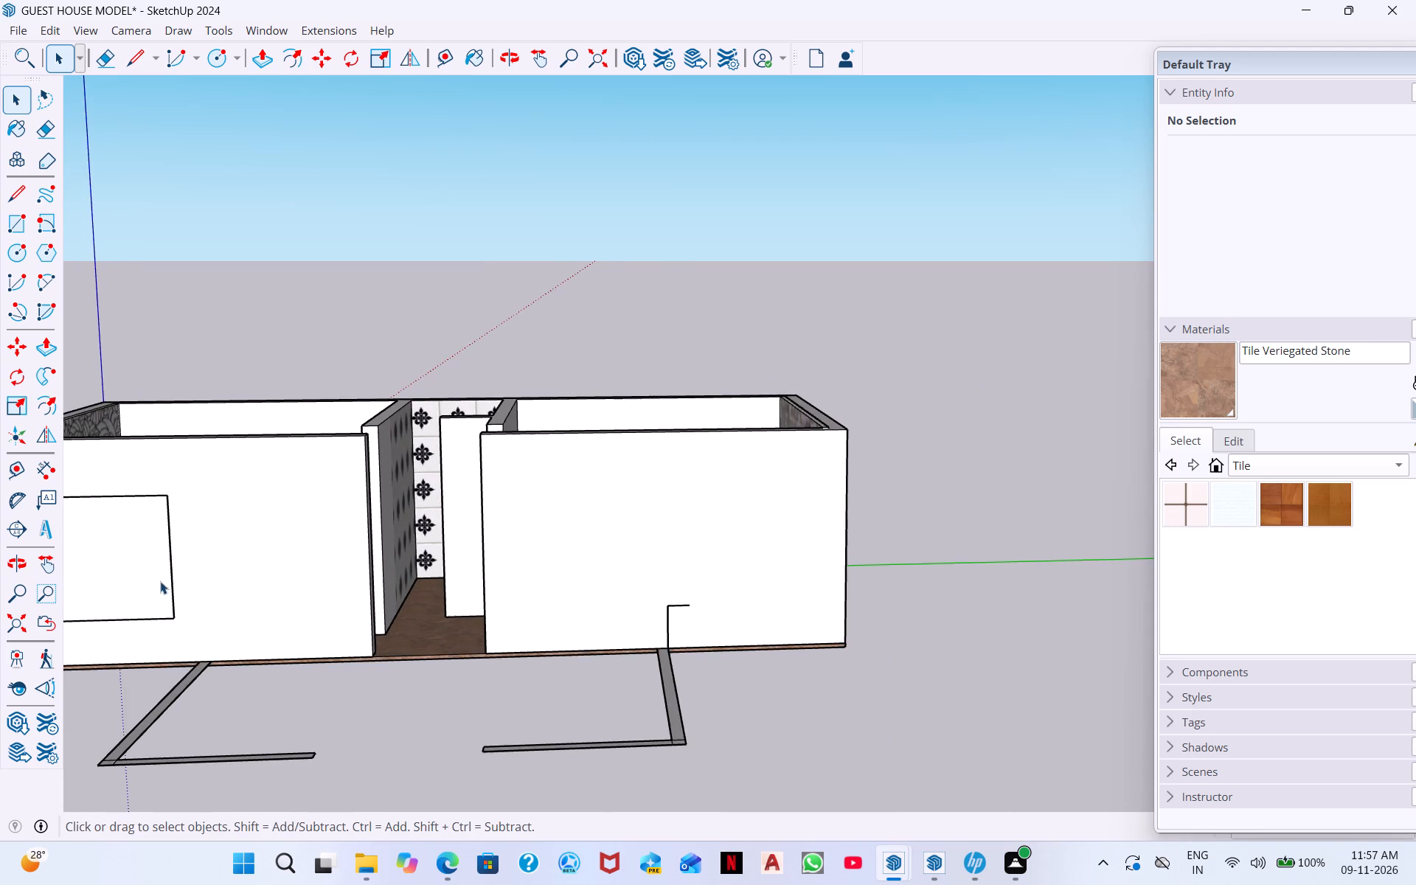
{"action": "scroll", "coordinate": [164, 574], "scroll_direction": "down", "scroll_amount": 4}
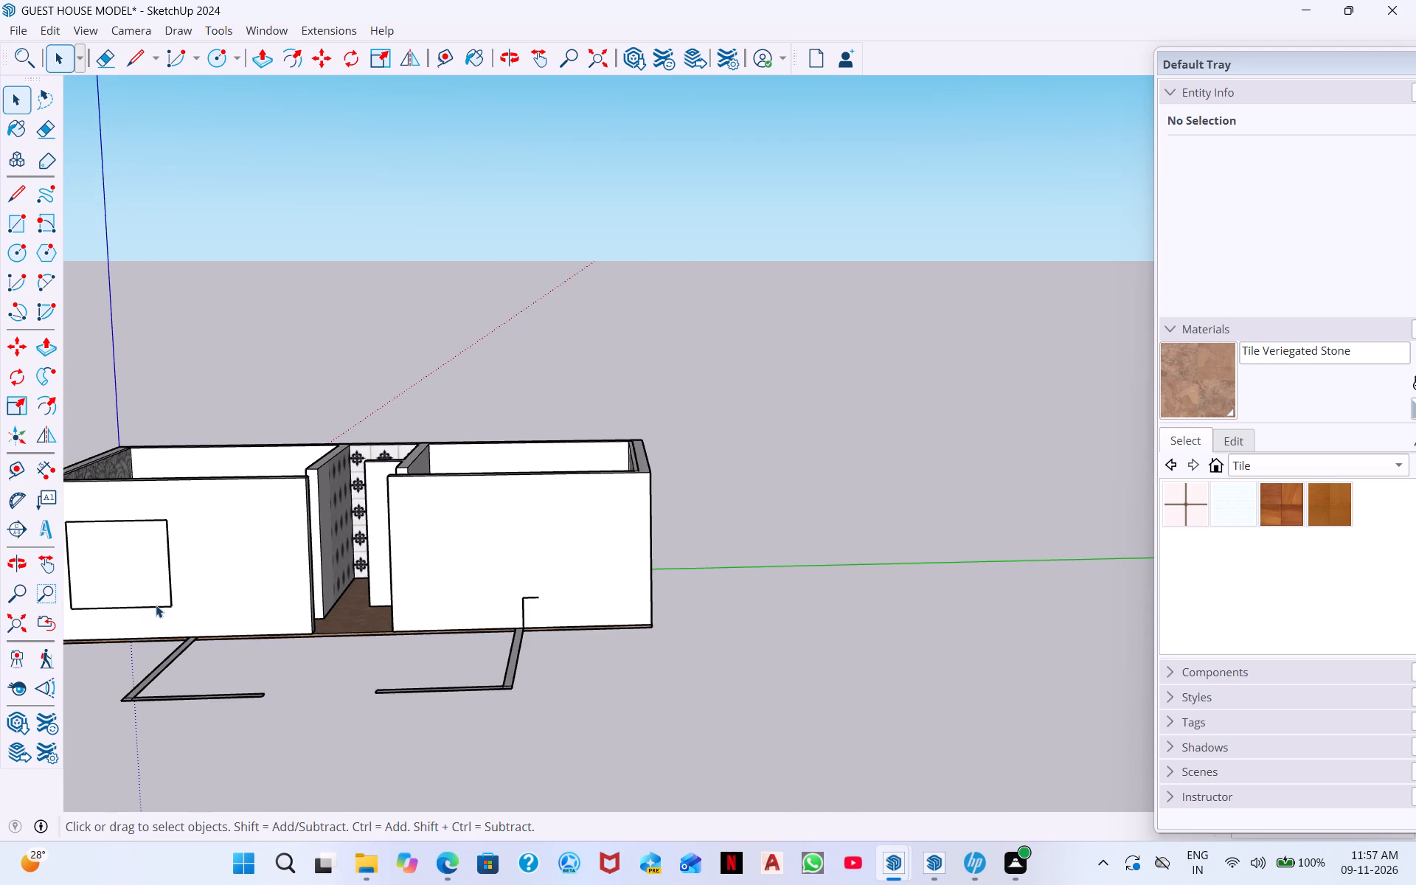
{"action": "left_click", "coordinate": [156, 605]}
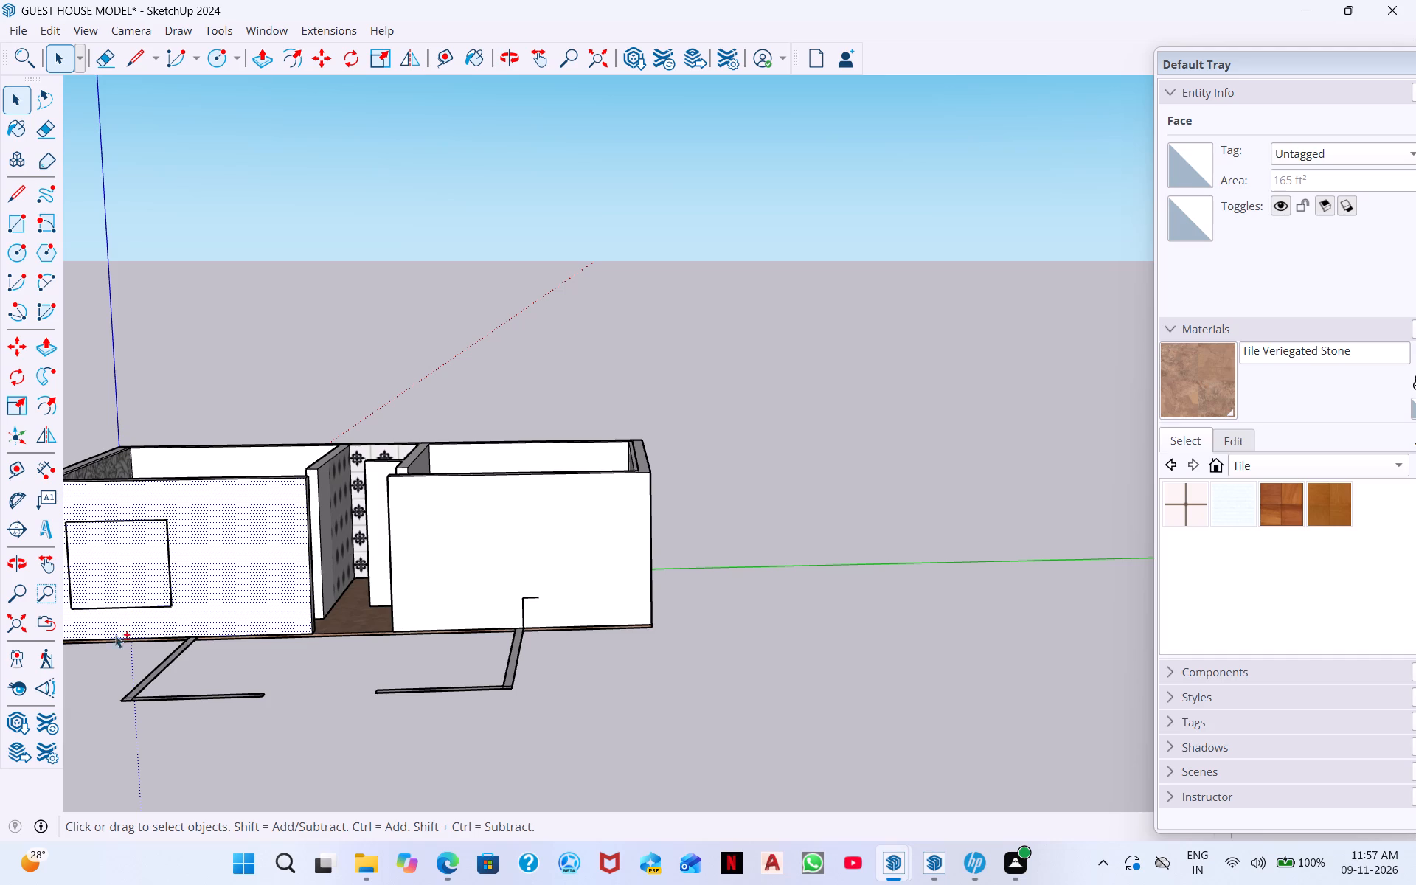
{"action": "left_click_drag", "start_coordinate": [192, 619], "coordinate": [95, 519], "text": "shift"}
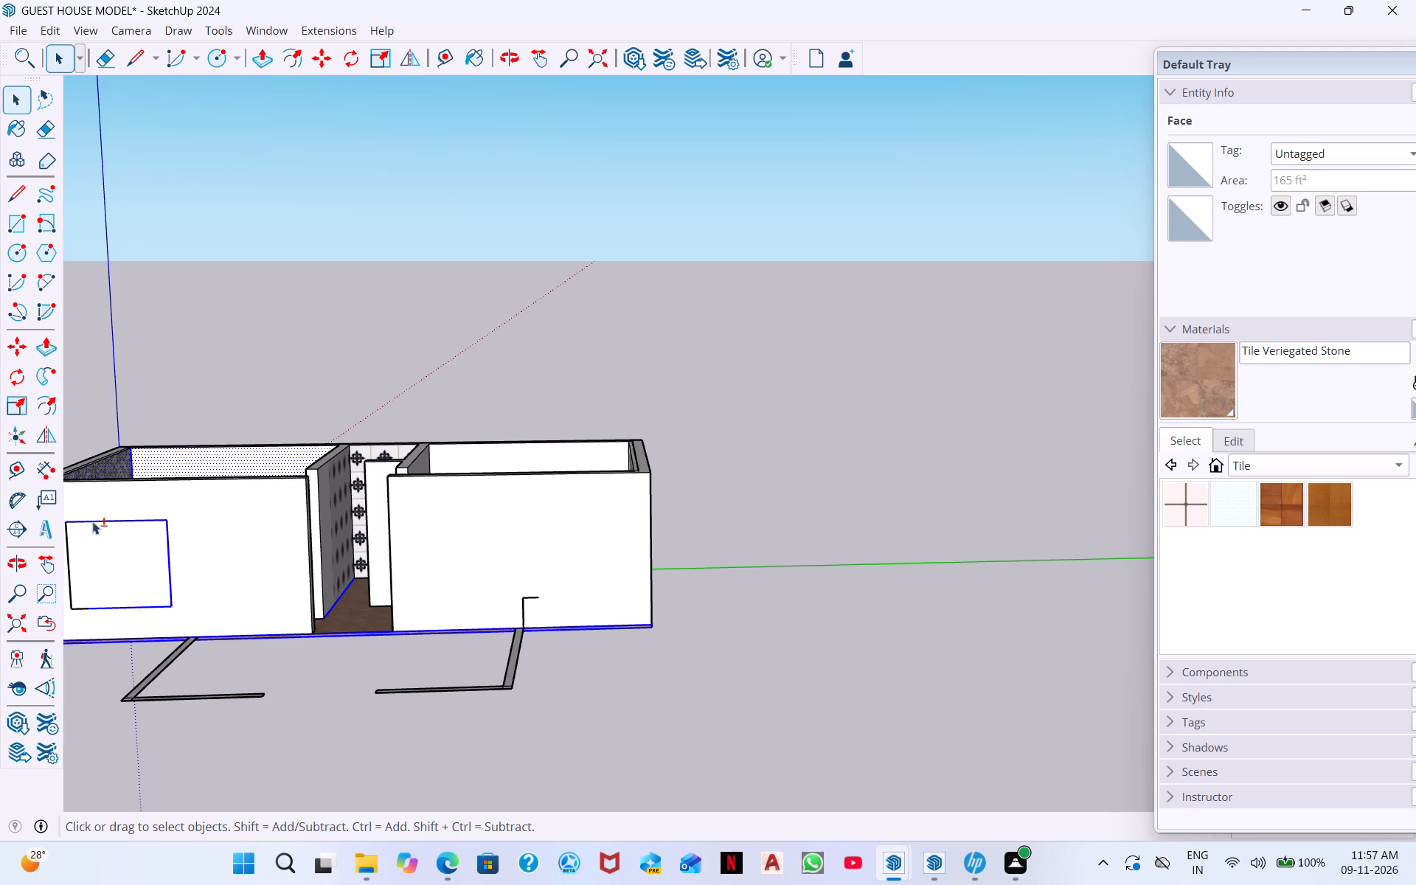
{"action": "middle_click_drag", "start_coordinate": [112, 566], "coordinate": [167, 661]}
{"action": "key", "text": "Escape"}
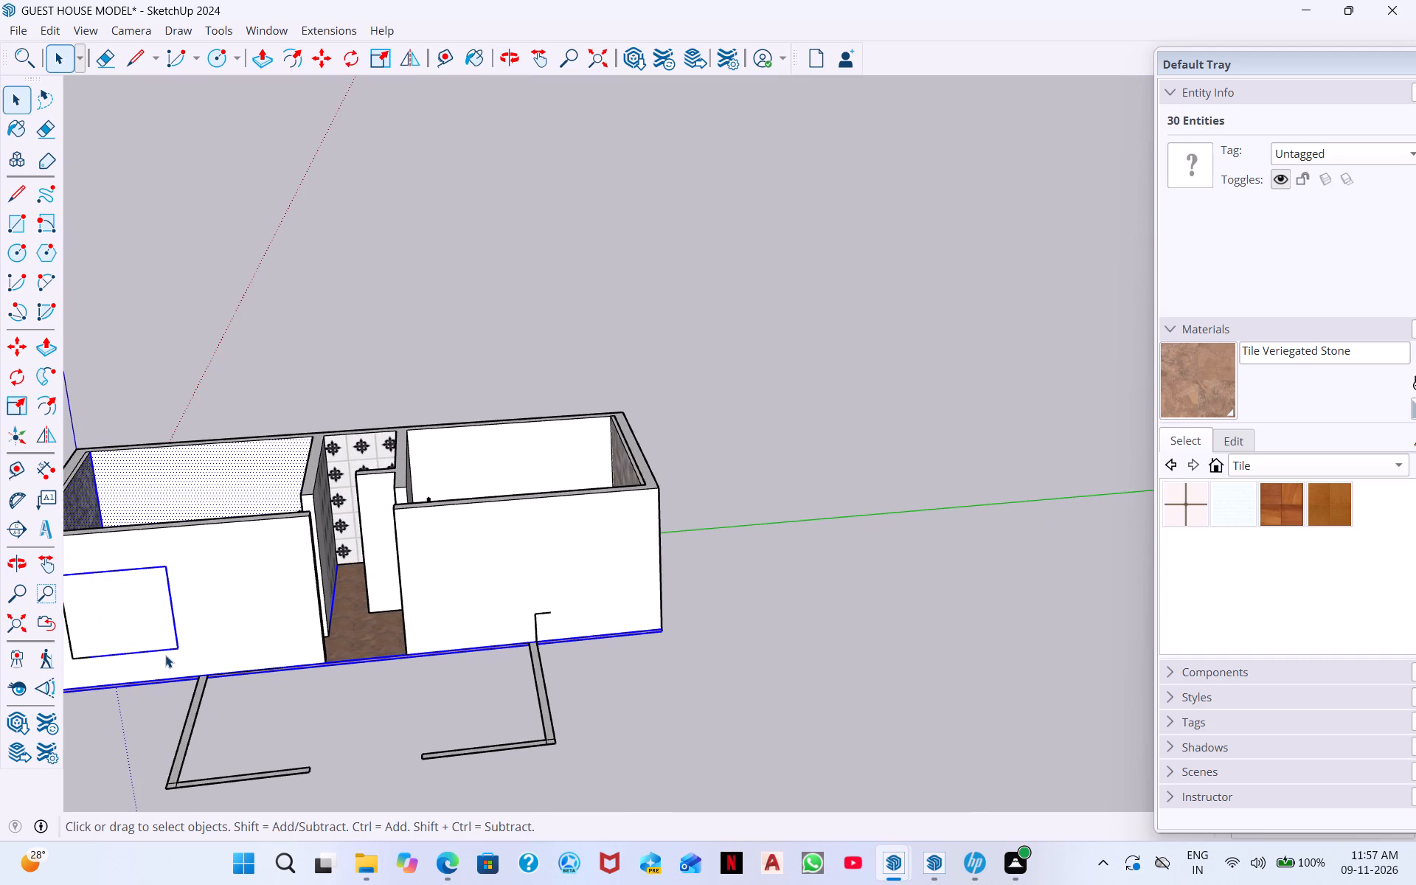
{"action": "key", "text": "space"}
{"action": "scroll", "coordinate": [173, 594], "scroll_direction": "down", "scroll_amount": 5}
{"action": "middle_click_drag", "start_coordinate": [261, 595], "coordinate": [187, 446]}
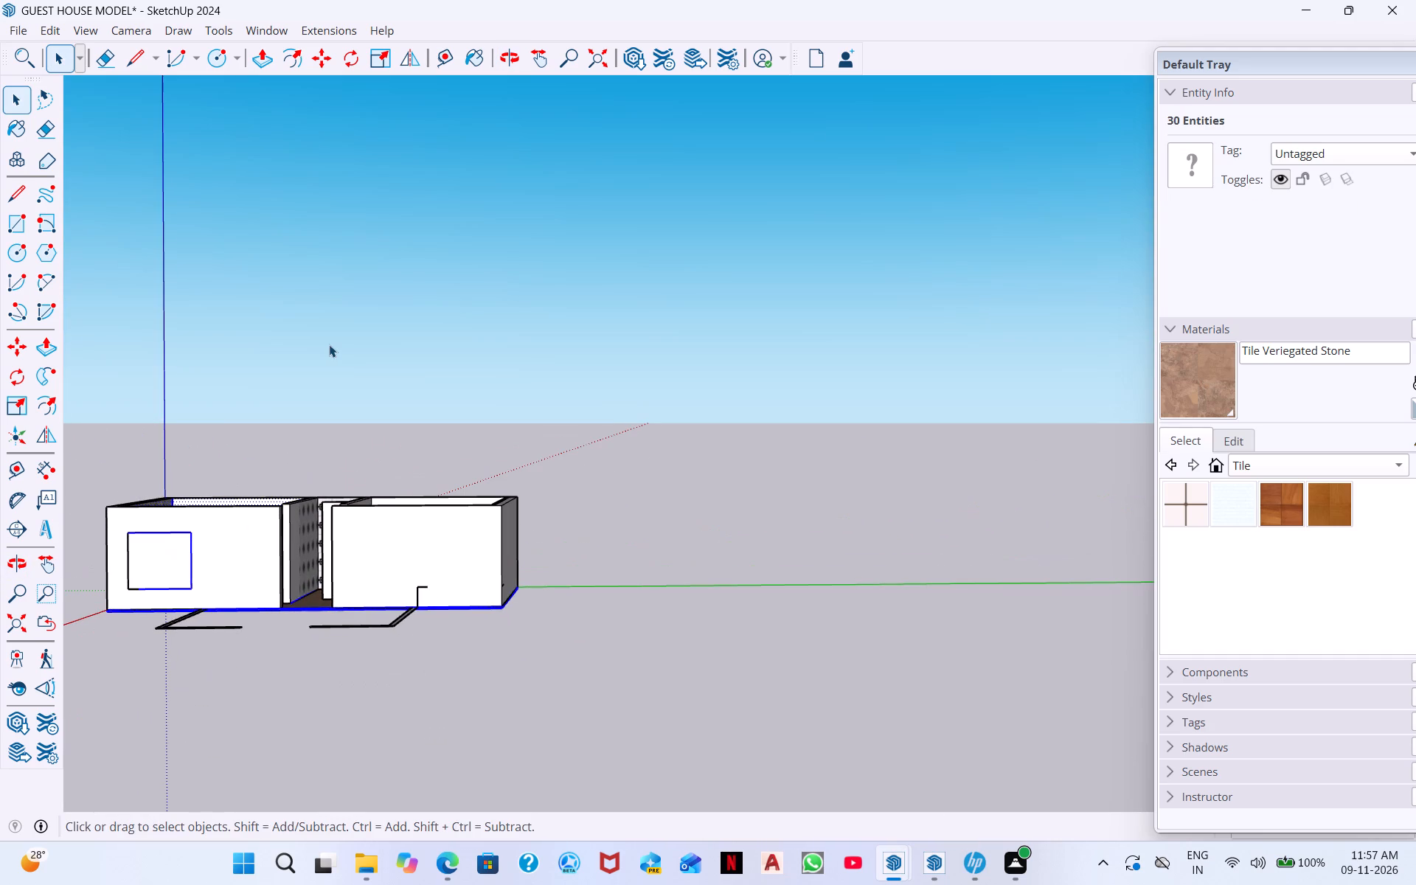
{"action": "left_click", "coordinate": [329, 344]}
Copy the bedroom window outline's edges onto the living room front wall, placing the lower corner at the end of the 1' guide line.
{"action": "scroll", "coordinate": [116, 555], "scroll_direction": "up", "scroll_amount": 11}
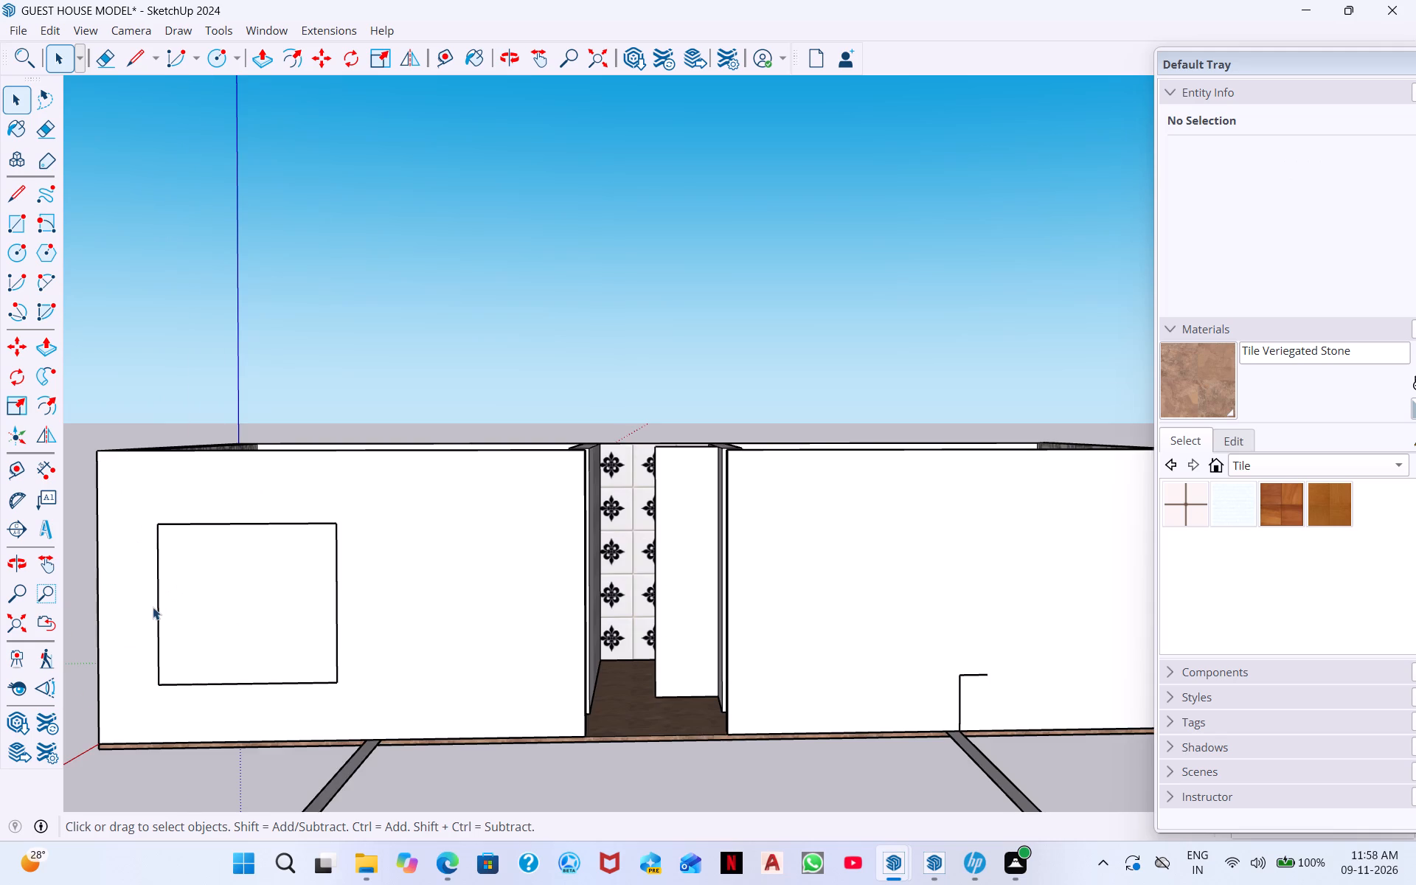
{"action": "left_click", "coordinate": [156, 616]}
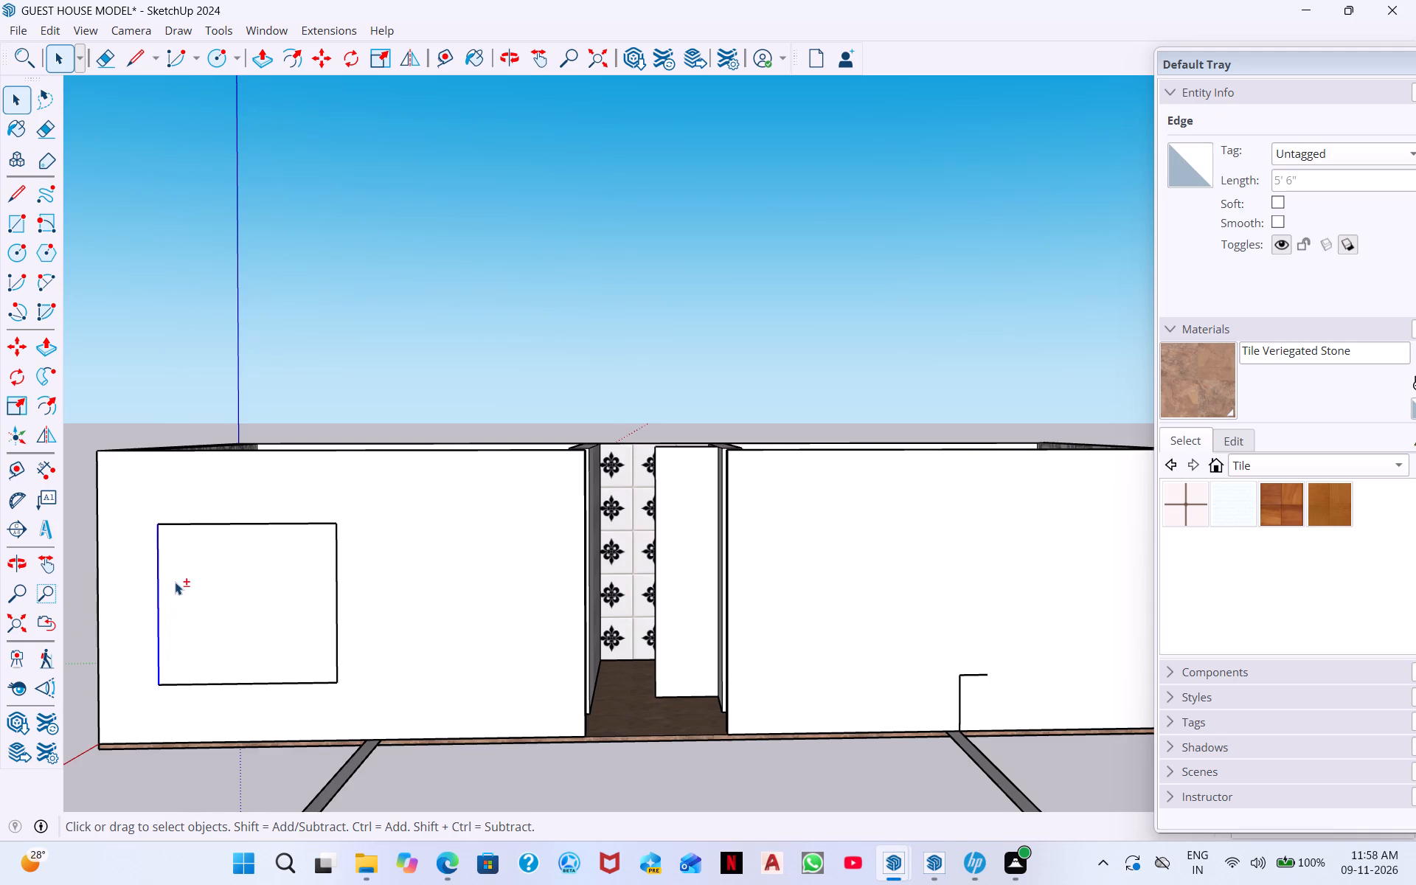
{"action": "left_click", "coordinate": [210, 522], "text": "shift"}
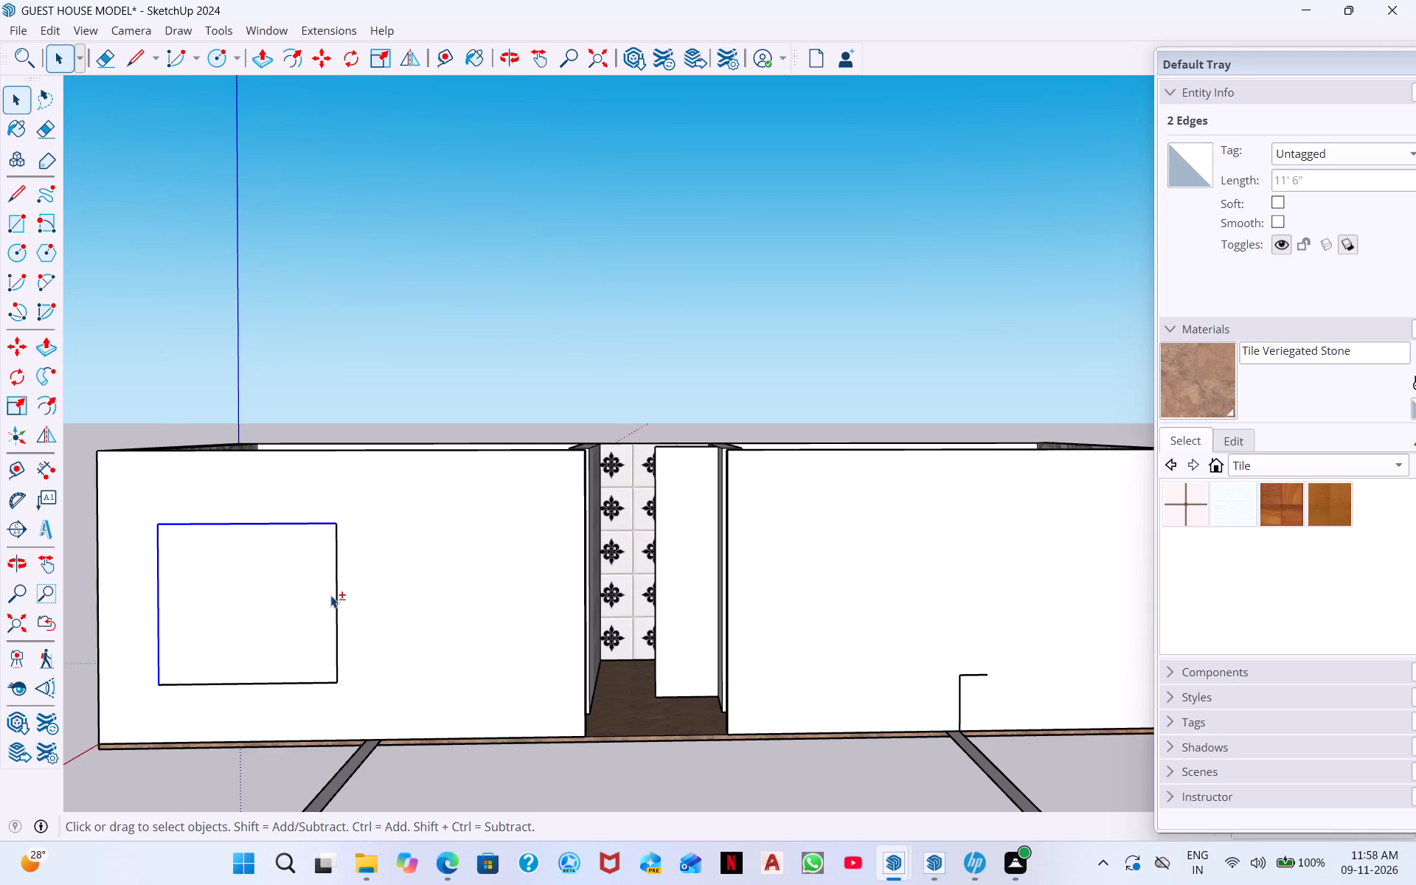
{"action": "left_click", "coordinate": [335, 597], "text": "shift"}
{"action": "left_click", "coordinate": [291, 682], "text": "shift"}
{"action": "left_click", "coordinate": [180, 684], "text": "shift"}
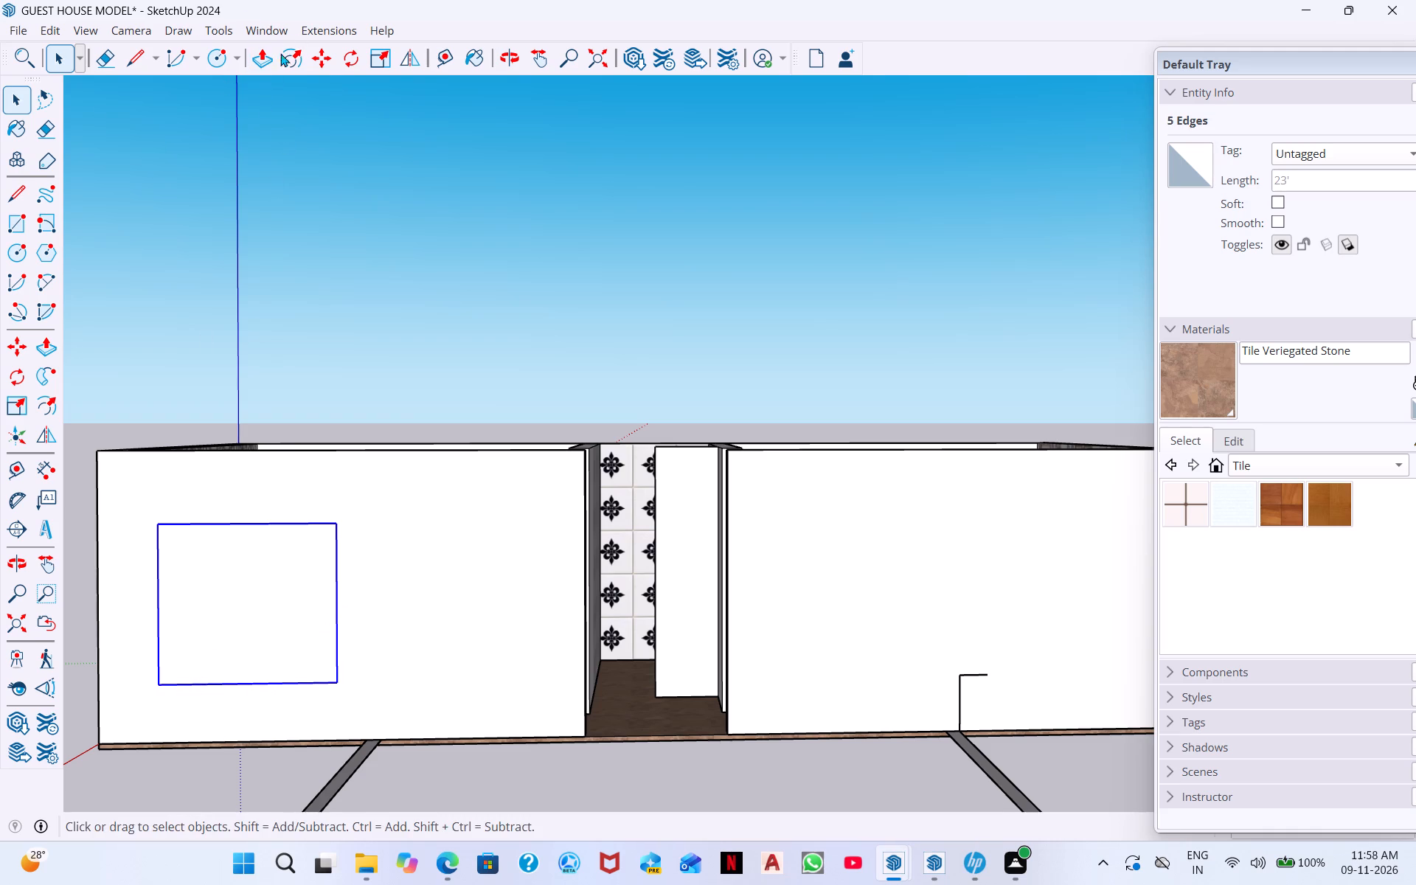
{"action": "left_click", "coordinate": [326, 62]}
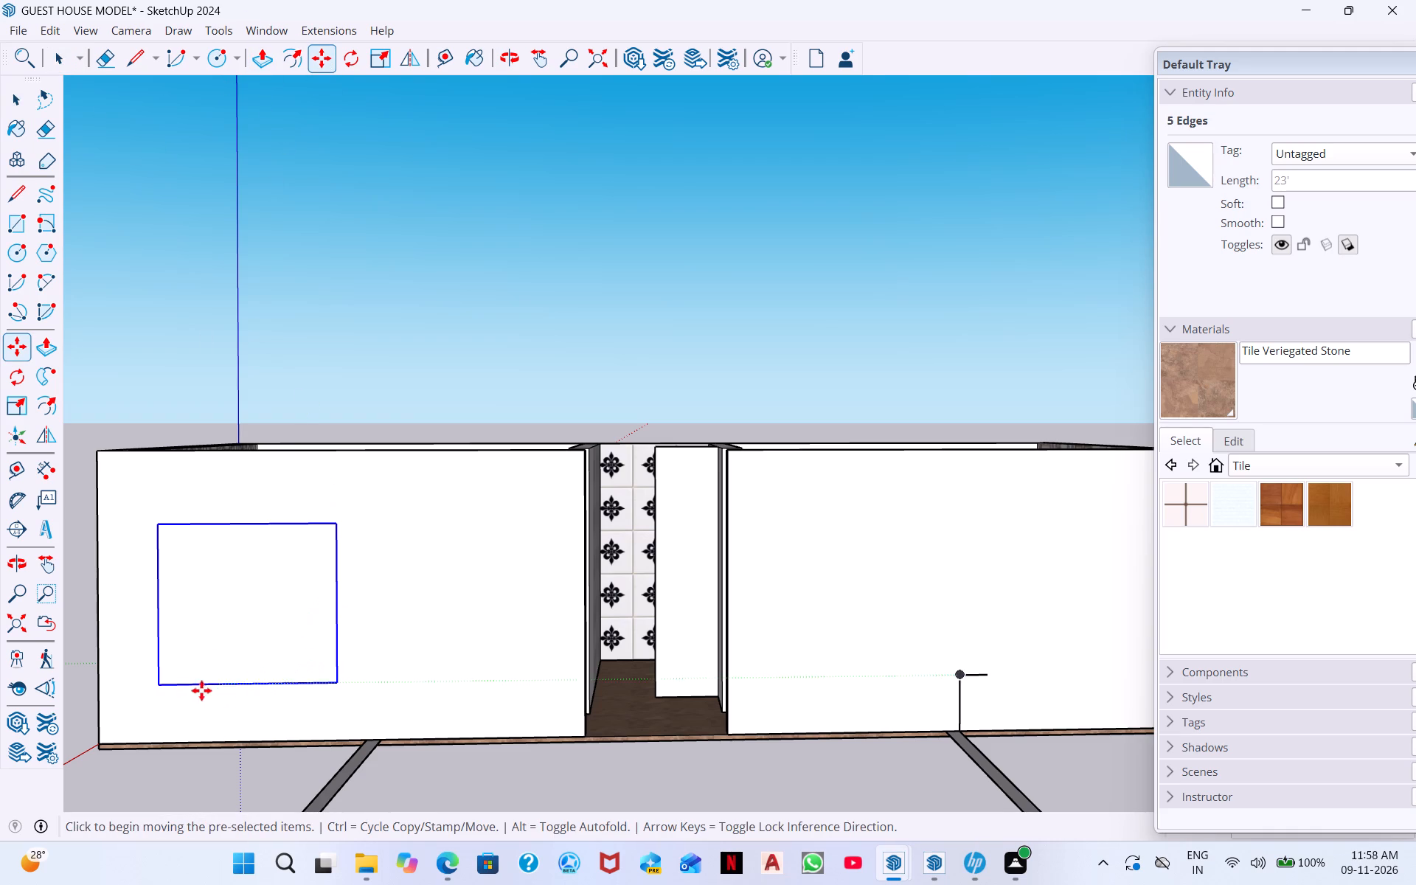
{"action": "left_click", "coordinate": [156, 687]}
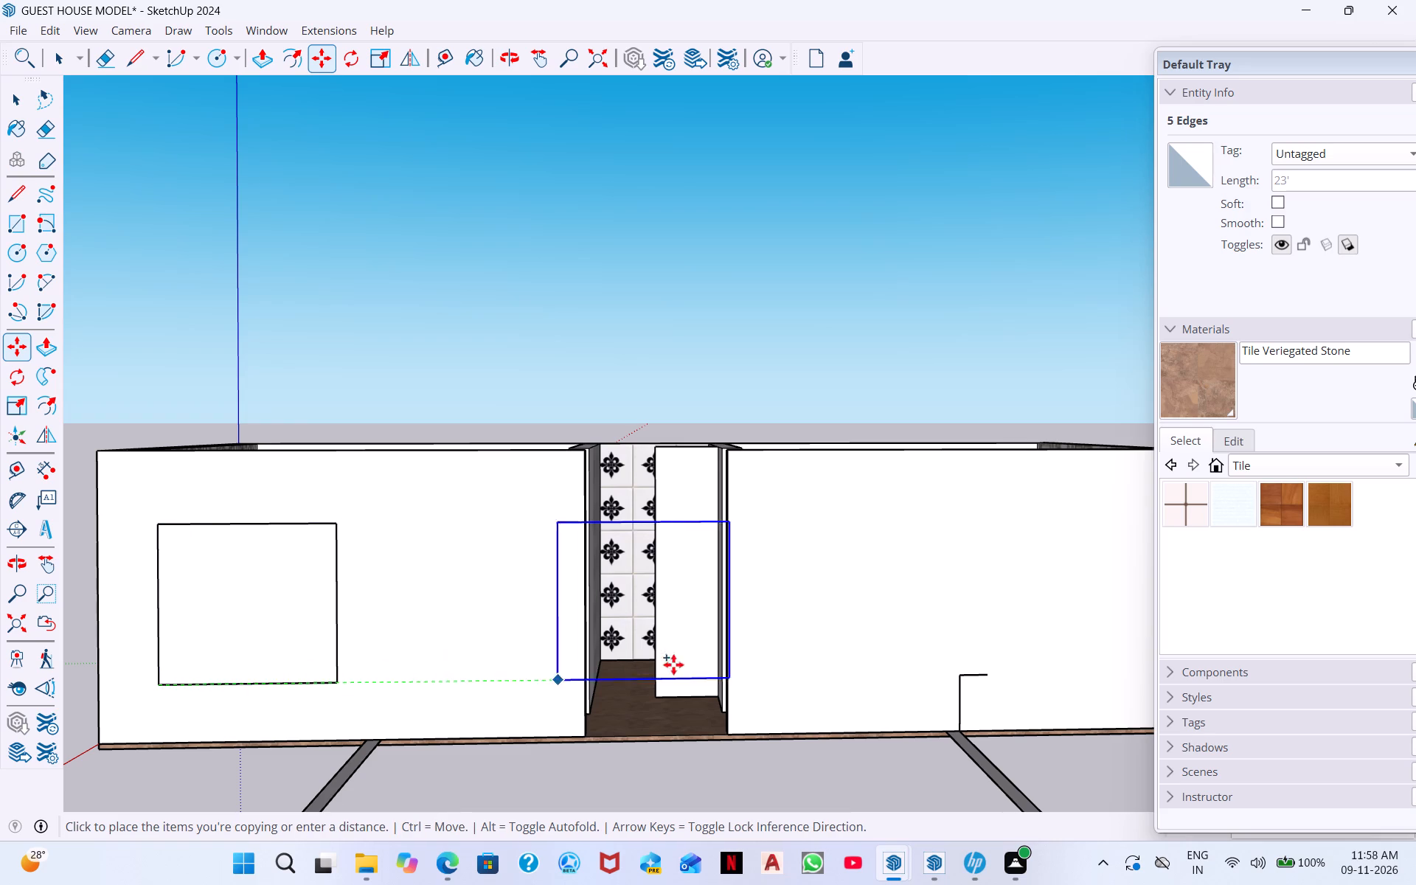
{"action": "left_click", "coordinate": [985, 675]}
{"action": "scroll", "coordinate": [945, 555], "scroll_direction": "down", "scroll_amount": 4}
{"action": "scroll", "coordinate": [1013, 597], "scroll_direction": "down", "scroll_amount": 2}
{"action": "middle_click_drag", "start_coordinate": [1049, 634], "coordinate": [902, 724]}
{"action": "key", "text": "space"}
{"action": "middle_click_drag", "start_coordinate": [982, 674], "coordinate": [971, 730]}
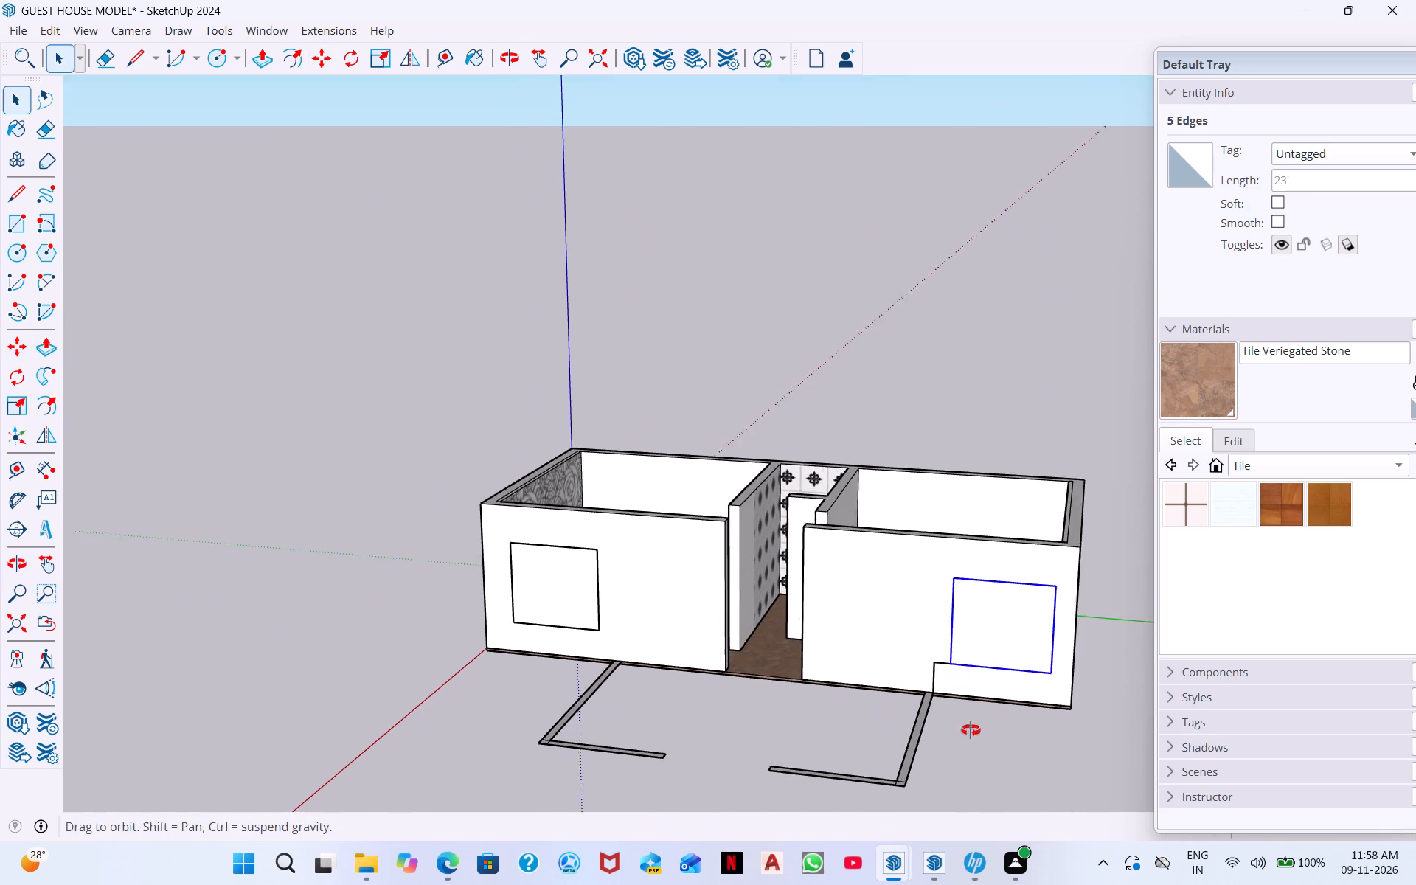
{"action": "middle_click_drag", "start_coordinate": [971, 730], "coordinate": [1118, 839]}
{"action": "middle_click_drag", "start_coordinate": [1023, 648], "coordinate": [1415, 658]}
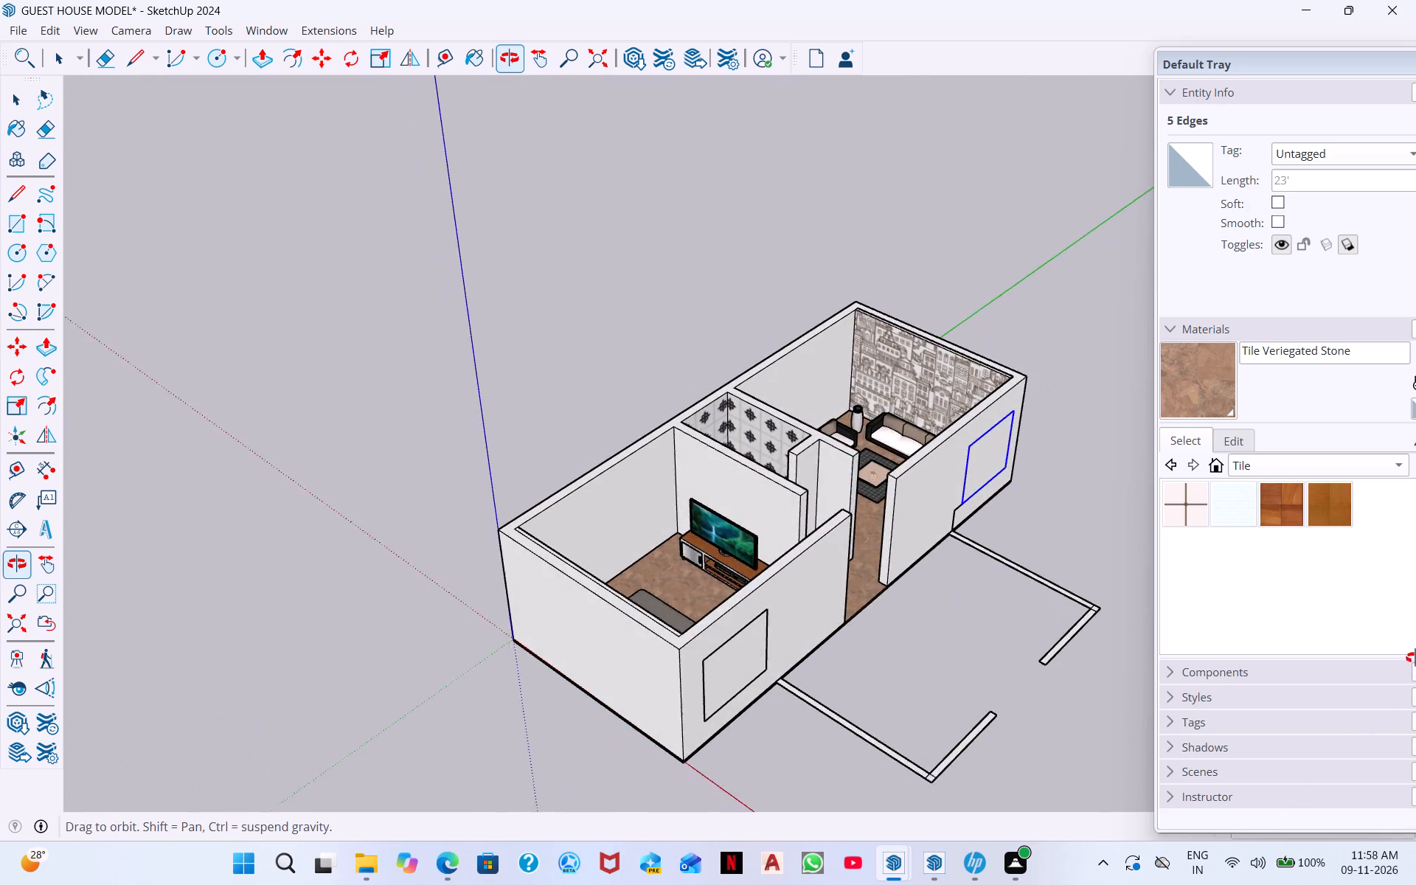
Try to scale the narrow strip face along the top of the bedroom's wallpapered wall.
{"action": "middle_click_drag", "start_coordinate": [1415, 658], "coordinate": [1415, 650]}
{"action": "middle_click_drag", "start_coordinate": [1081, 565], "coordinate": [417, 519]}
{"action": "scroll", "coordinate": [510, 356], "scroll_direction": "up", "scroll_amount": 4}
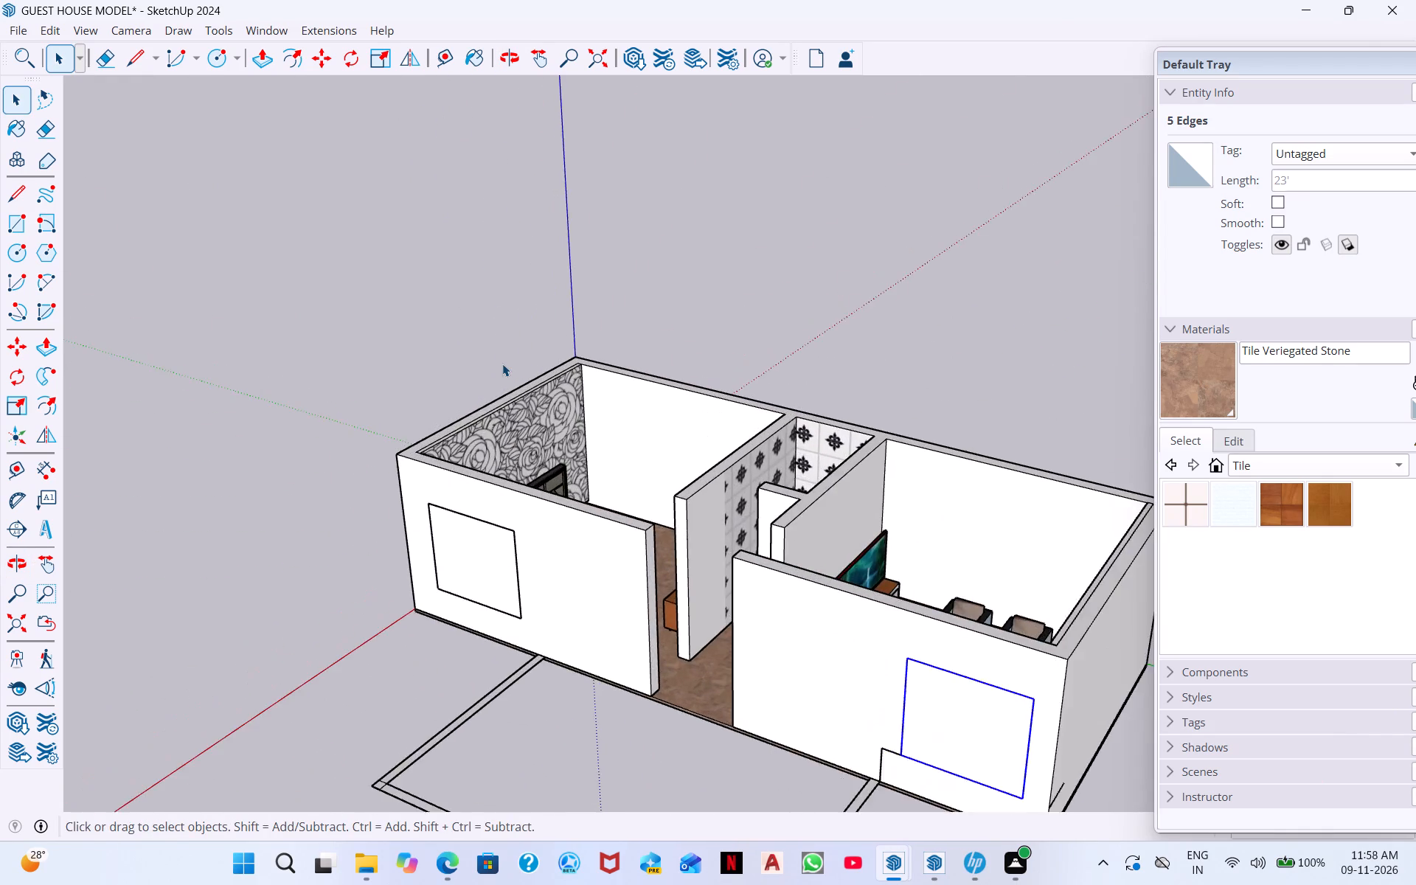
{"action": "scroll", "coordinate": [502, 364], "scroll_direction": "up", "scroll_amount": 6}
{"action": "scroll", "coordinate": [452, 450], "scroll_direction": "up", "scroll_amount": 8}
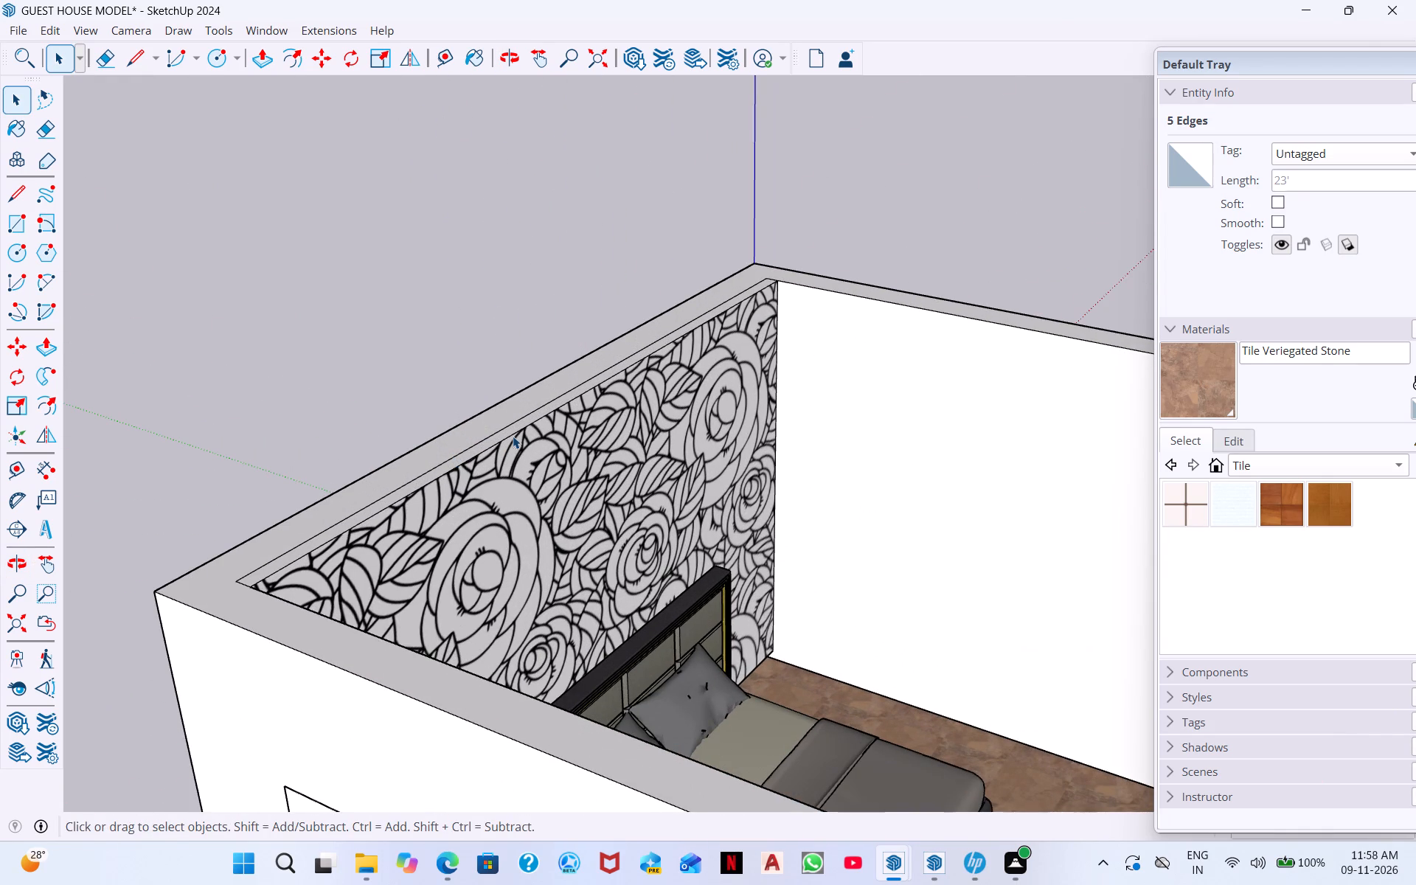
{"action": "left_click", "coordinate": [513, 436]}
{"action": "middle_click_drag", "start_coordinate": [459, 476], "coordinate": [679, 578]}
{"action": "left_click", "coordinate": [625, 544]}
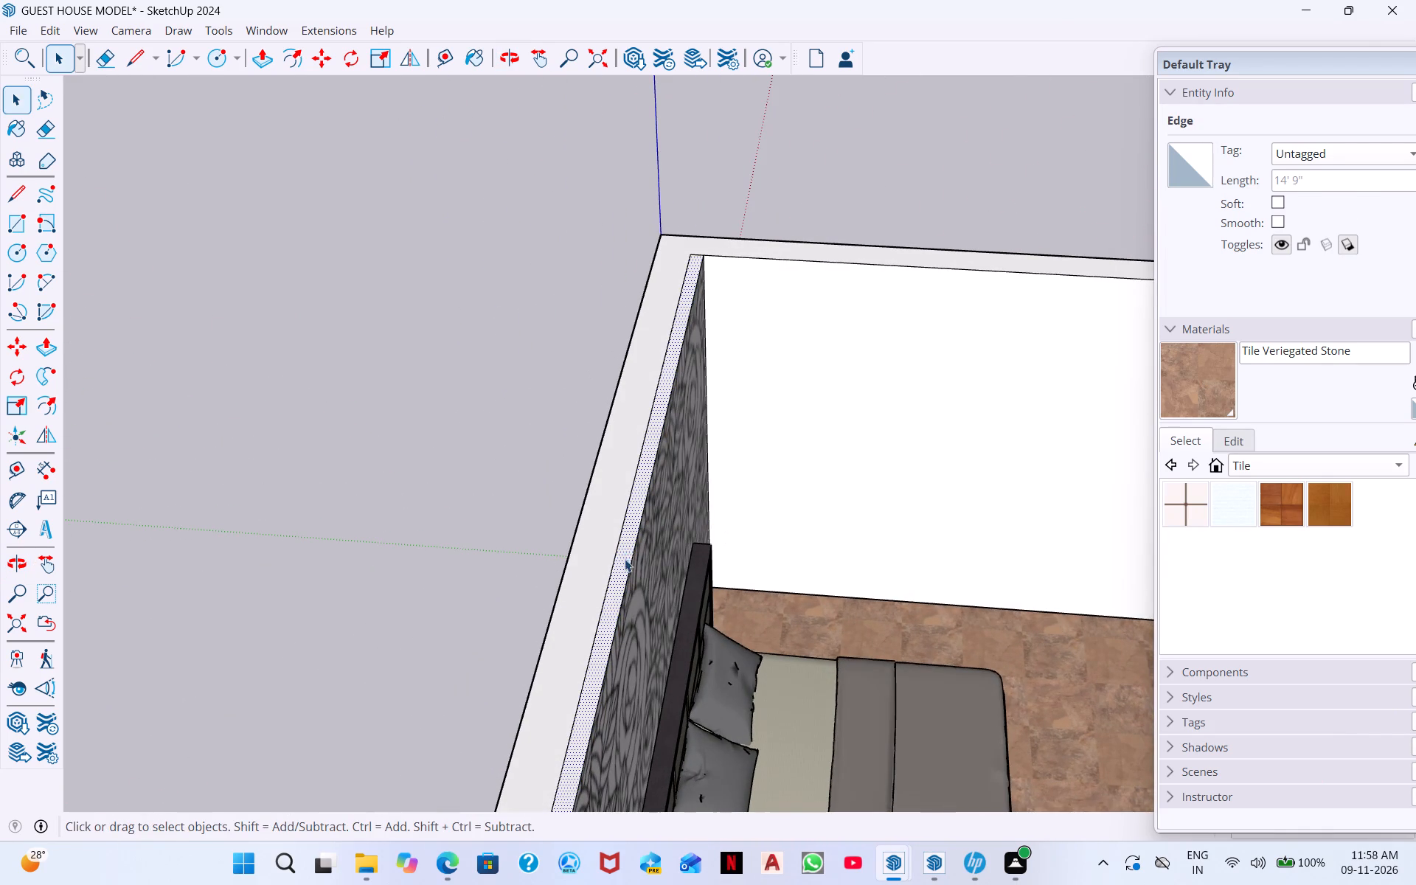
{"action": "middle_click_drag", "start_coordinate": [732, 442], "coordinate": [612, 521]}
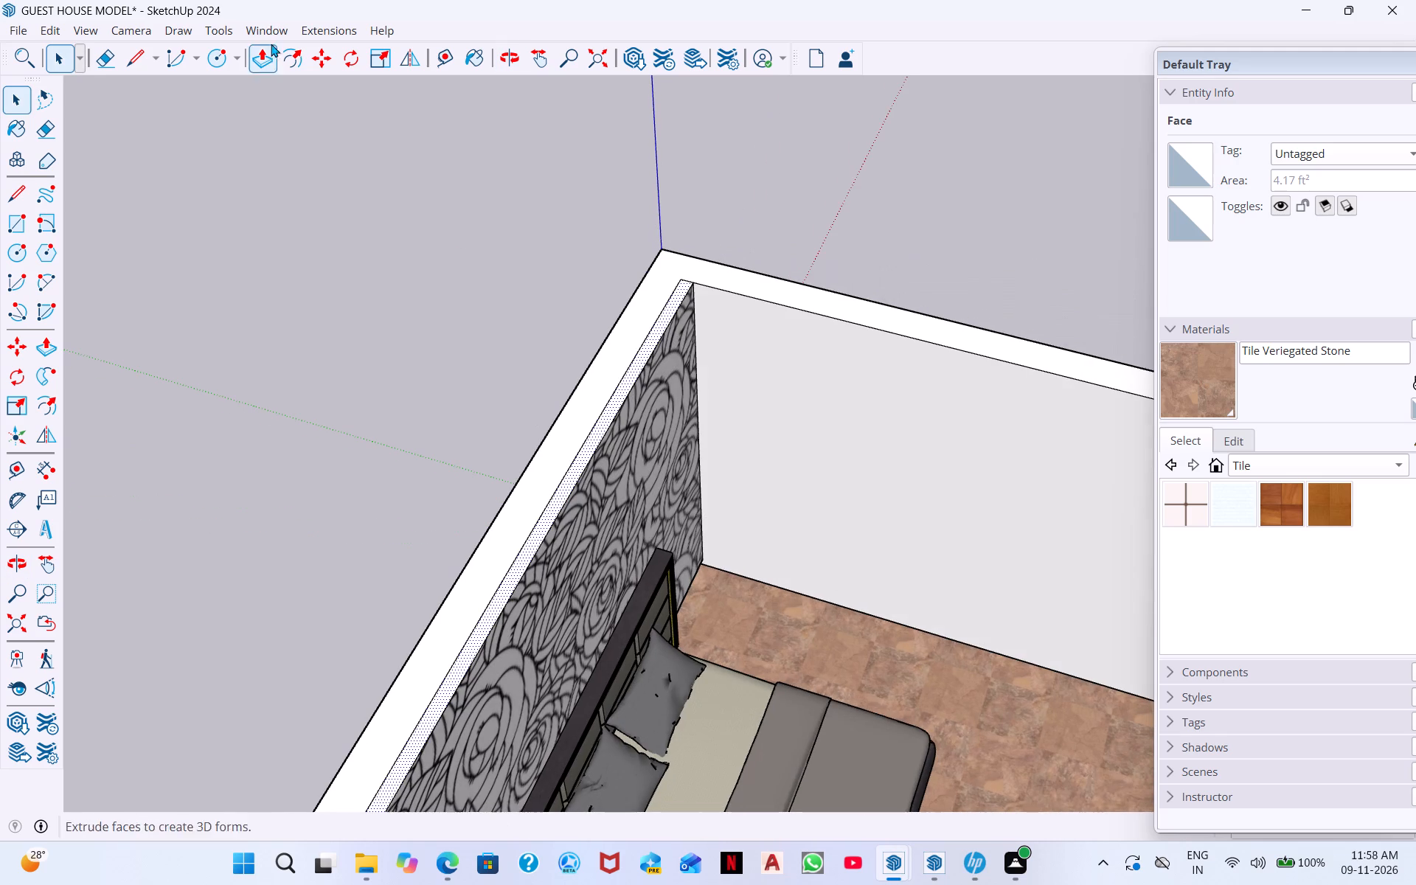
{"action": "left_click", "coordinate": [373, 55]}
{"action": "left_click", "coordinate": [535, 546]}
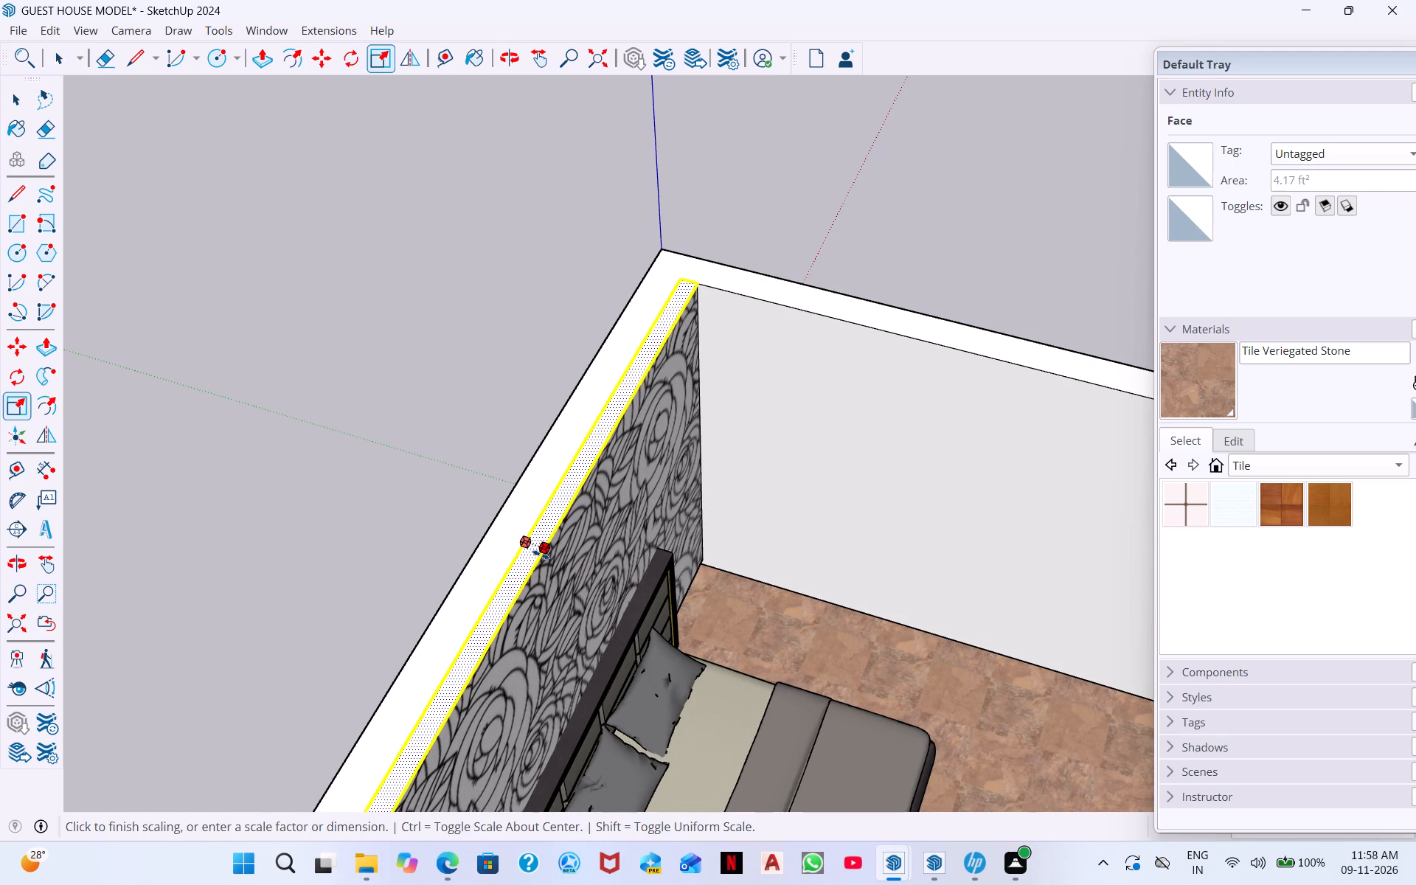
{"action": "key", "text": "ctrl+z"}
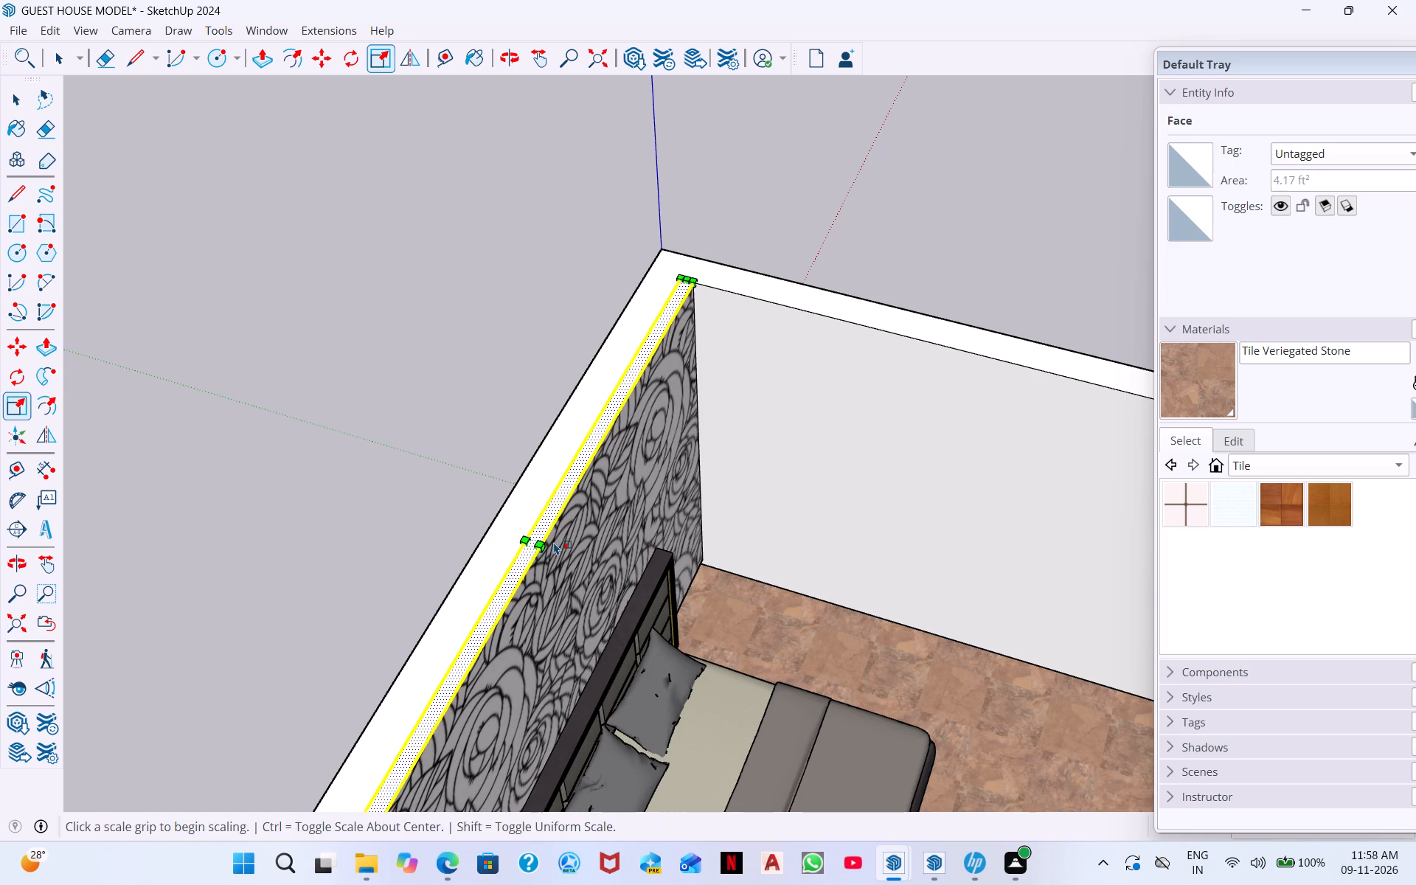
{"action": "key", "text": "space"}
Examine the bedroom, bathroom and living room walls from above and from the living room end of the house.
{"action": "scroll", "coordinate": [600, 522], "scroll_direction": "down", "scroll_amount": 6}
{"action": "middle_click_drag", "start_coordinate": [740, 510], "coordinate": [384, 428]}
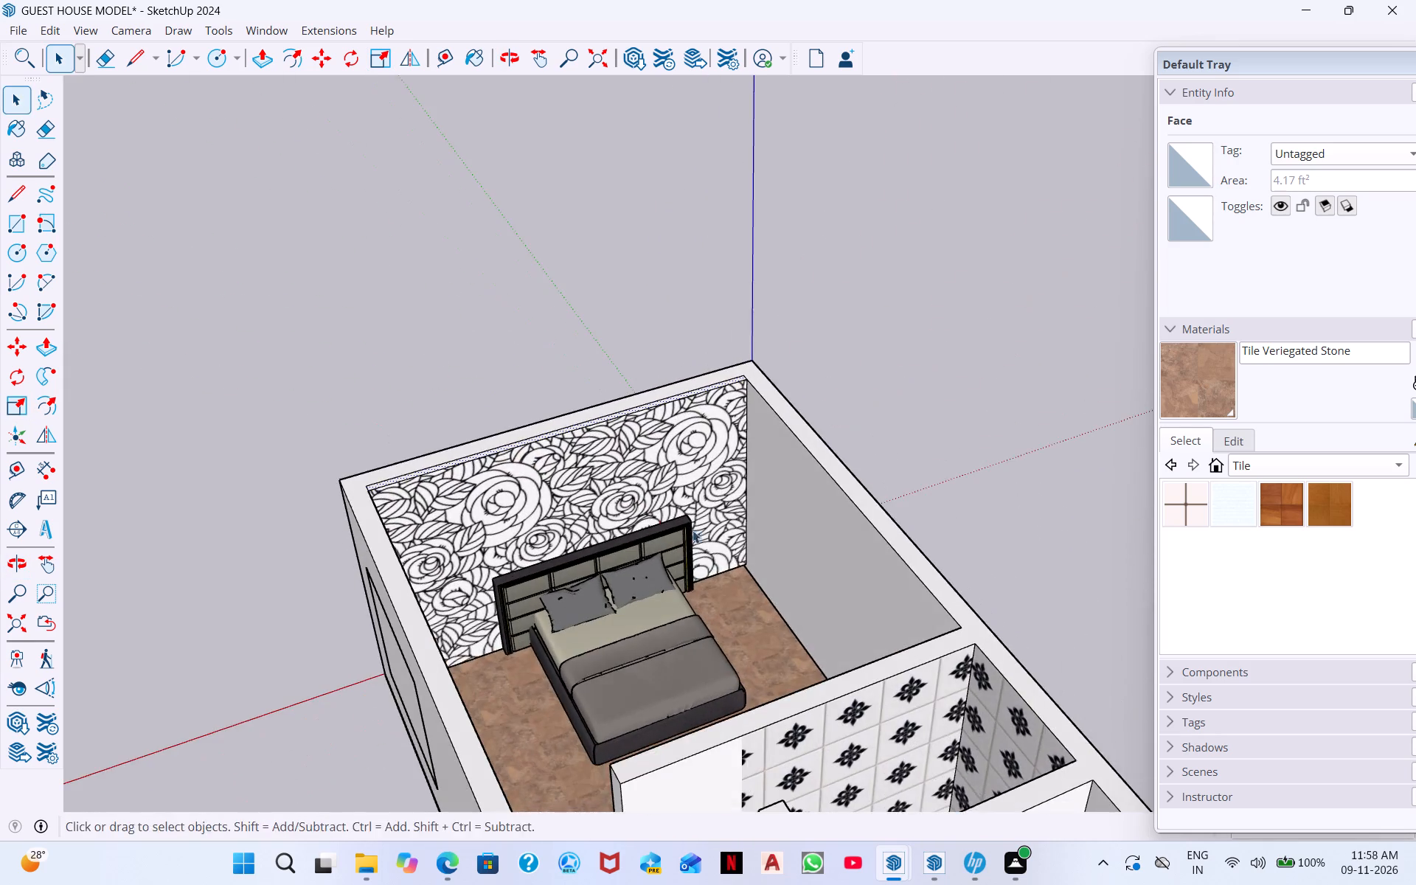
{"action": "middle_click_drag", "start_coordinate": [693, 530], "coordinate": [504, 439]}
{"action": "middle_click_drag", "start_coordinate": [543, 501], "coordinate": [541, 365]}
{"action": "middle_click_drag", "start_coordinate": [586, 529], "coordinate": [593, 440]}
{"action": "scroll", "coordinate": [578, 543], "scroll_direction": "down", "scroll_amount": 5}
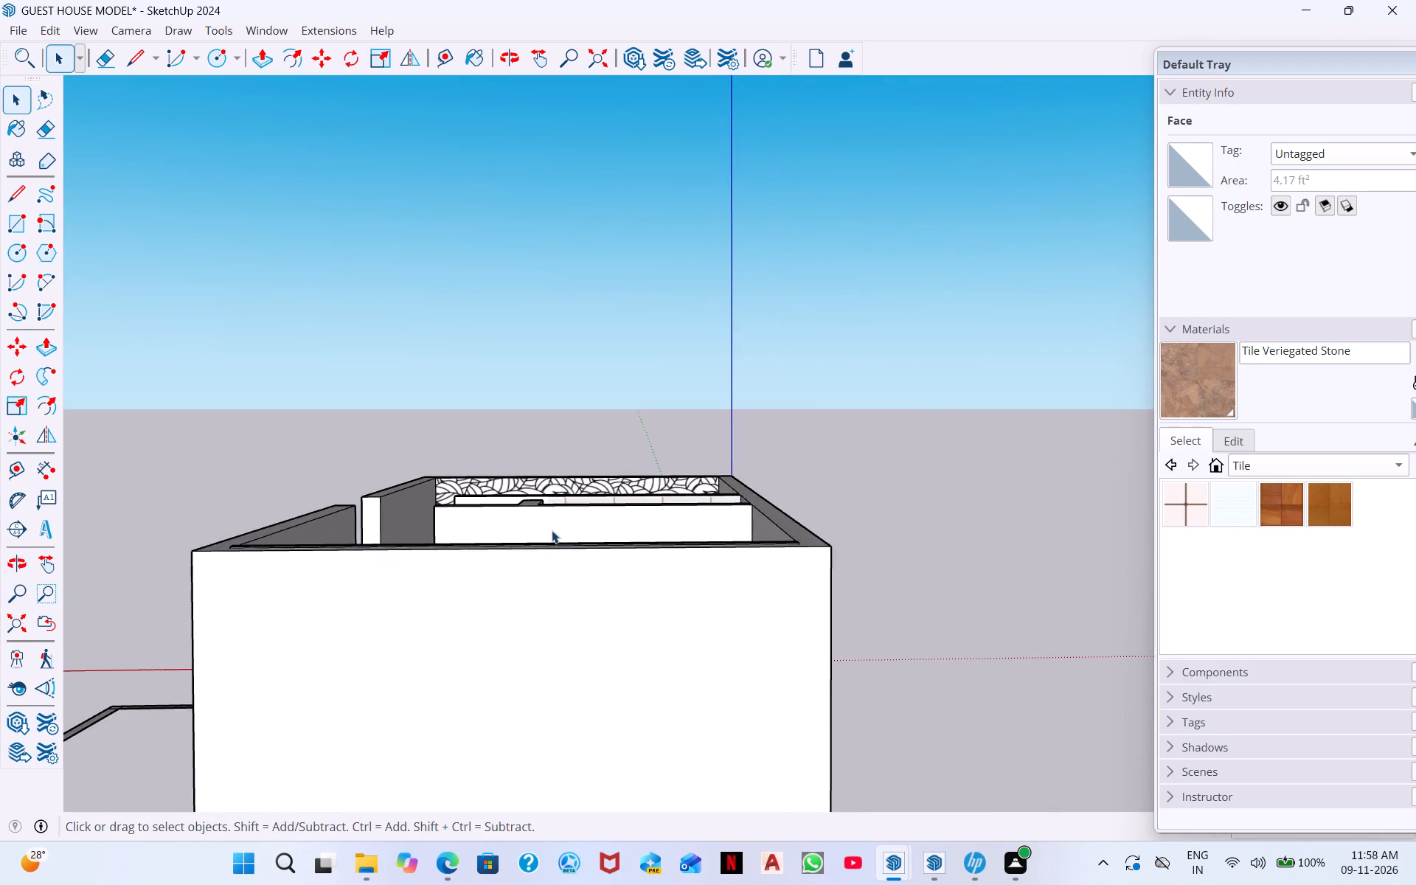
{"action": "scroll", "coordinate": [552, 530], "scroll_direction": "down", "scroll_amount": 1}
{"action": "middle_click_drag", "start_coordinate": [549, 545], "coordinate": [552, 755]}
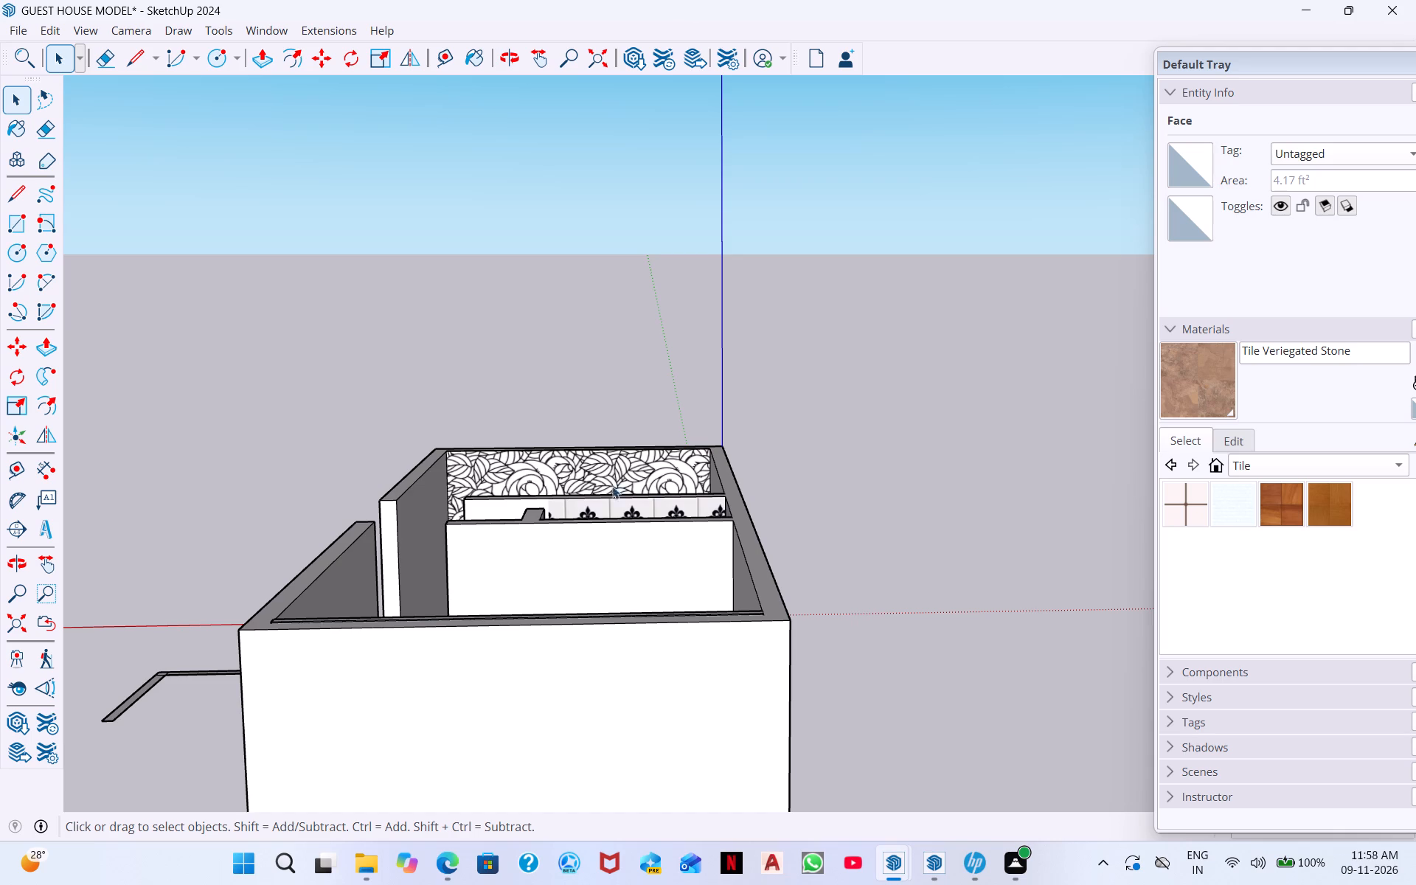
{"action": "middle_click_drag", "start_coordinate": [589, 438], "coordinate": [585, 685]}
{"action": "middle_click_drag", "start_coordinate": [566, 397], "coordinate": [703, 609]}
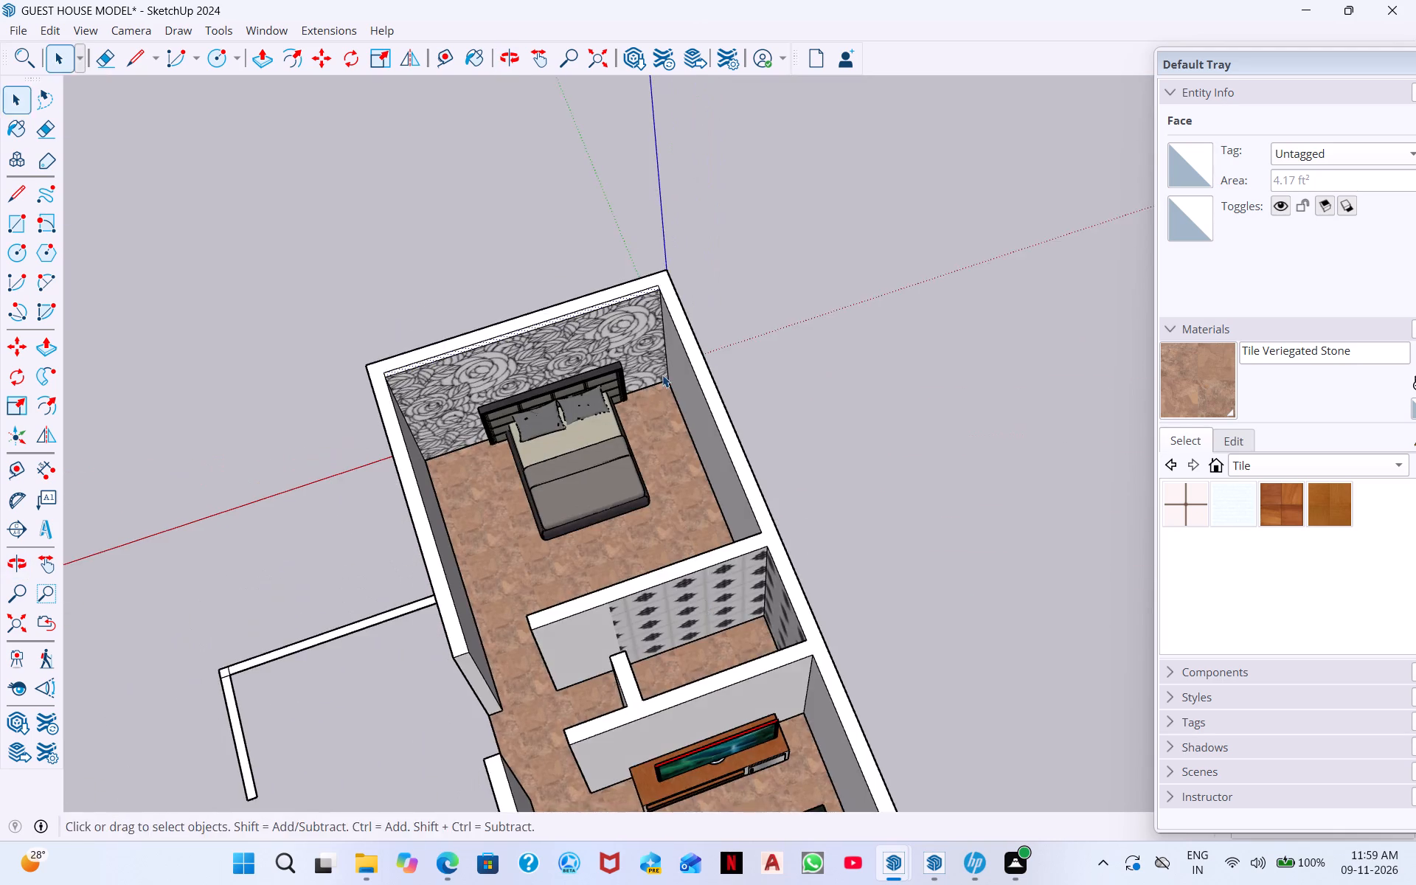
{"action": "middle_click_drag", "start_coordinate": [662, 395], "coordinate": [774, 586]}
{"action": "middle_click_drag", "start_coordinate": [681, 541], "coordinate": [628, 257]}
{"action": "middle_click_drag", "start_coordinate": [664, 516], "coordinate": [617, 271]}
{"action": "middle_click_drag", "start_coordinate": [573, 547], "coordinate": [575, 358]}
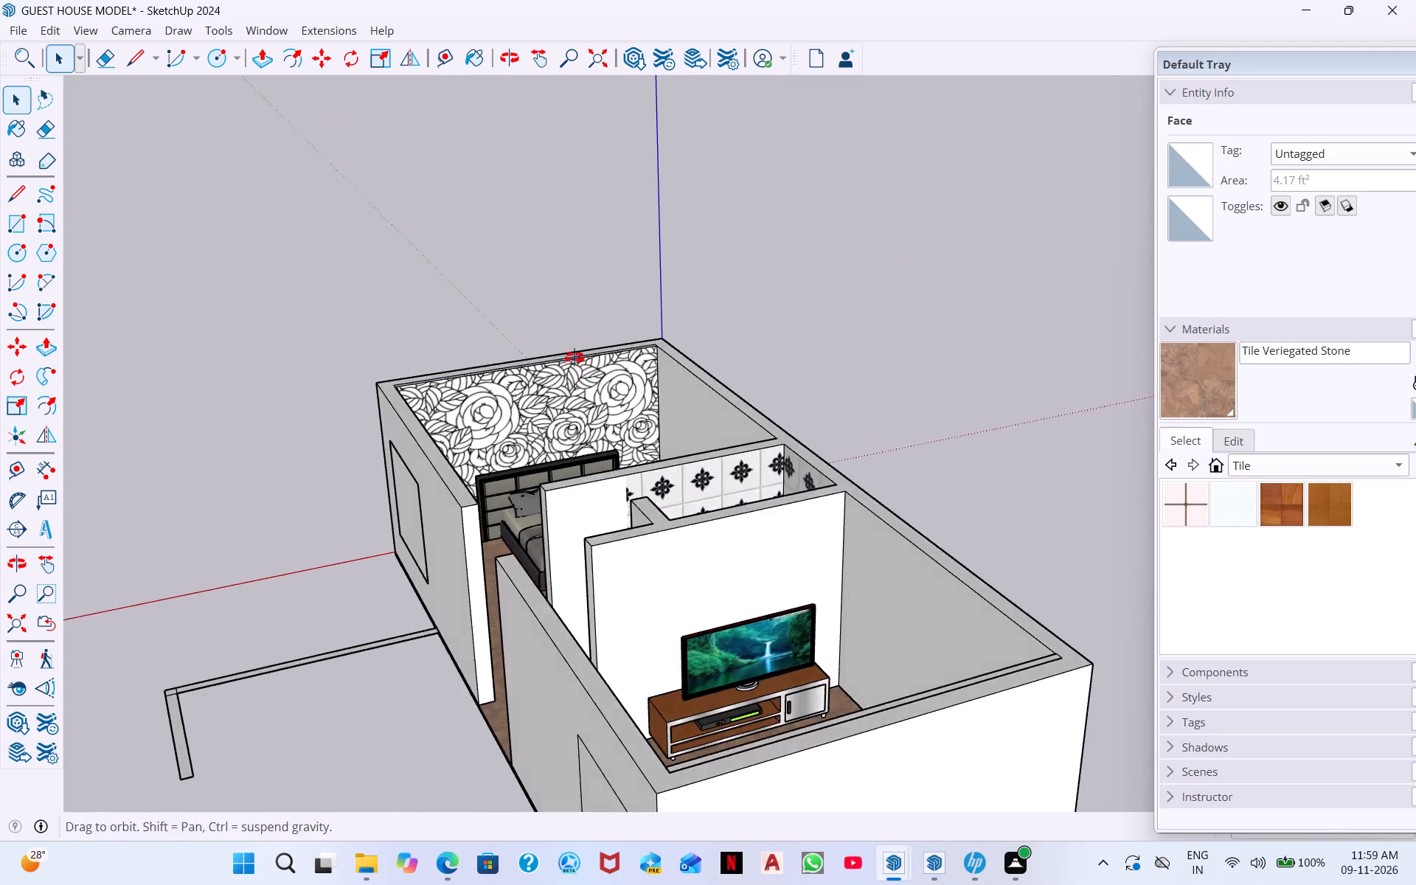
{"action": "middle_click_drag", "start_coordinate": [575, 358], "coordinate": [575, 359]}
Erase the horizontal 1' guide line and the upright guide line beside the living room window outline on the front wall.
{"action": "middle_click_drag", "start_coordinate": [580, 529], "coordinate": [761, 530]}
{"action": "scroll", "coordinate": [717, 530], "scroll_direction": "down", "scroll_amount": 1}
{"action": "middle_click_drag", "start_coordinate": [565, 513], "coordinate": [768, 544]}
{"action": "middle_click_drag", "start_coordinate": [587, 563], "coordinate": [875, 580]}
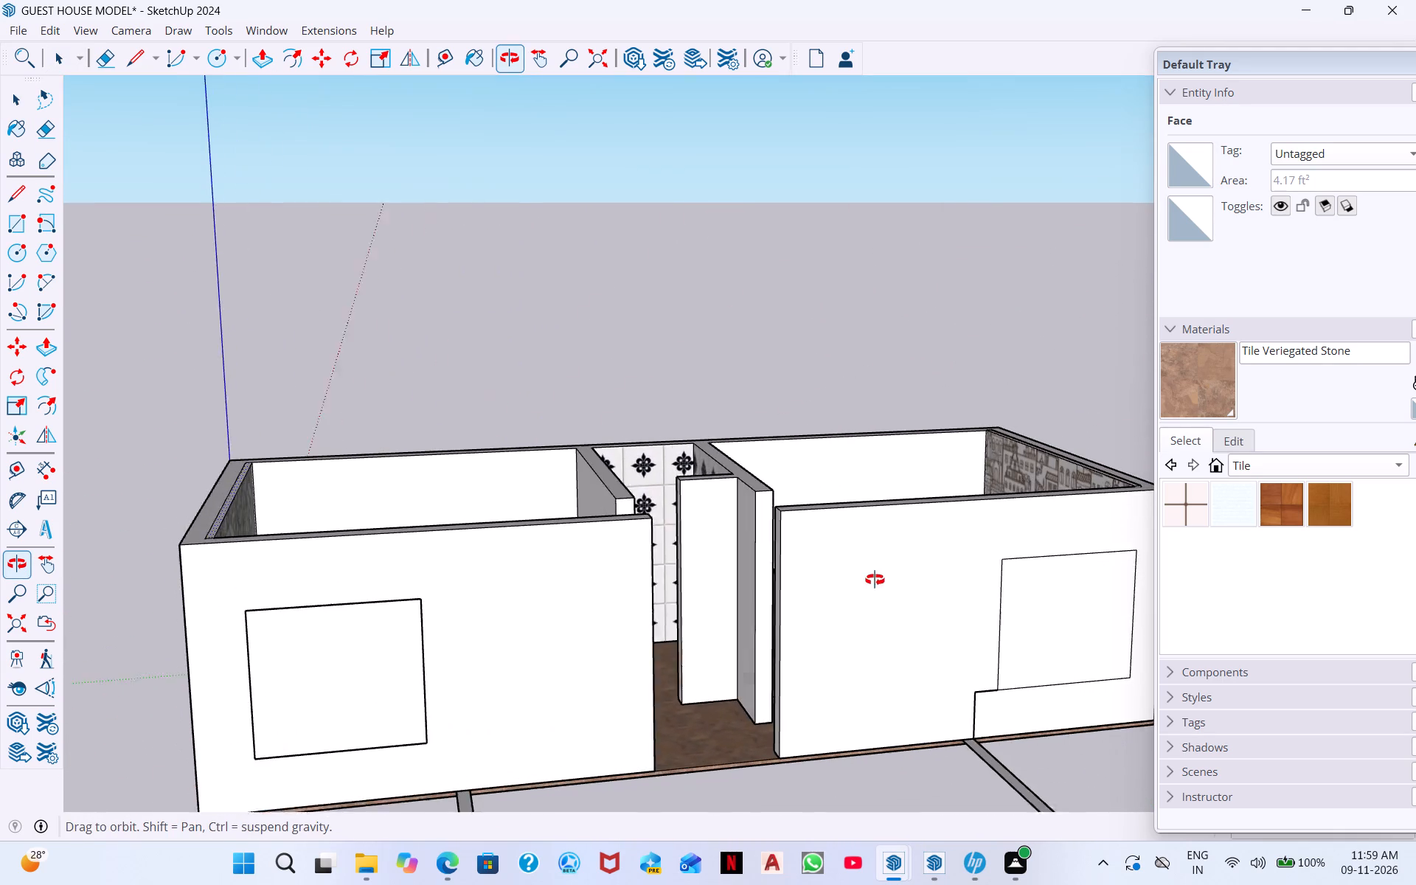
{"action": "middle_click_drag", "start_coordinate": [875, 580], "coordinate": [881, 580]}
{"action": "middle_click_drag", "start_coordinate": [844, 569], "coordinate": [555, 562]}
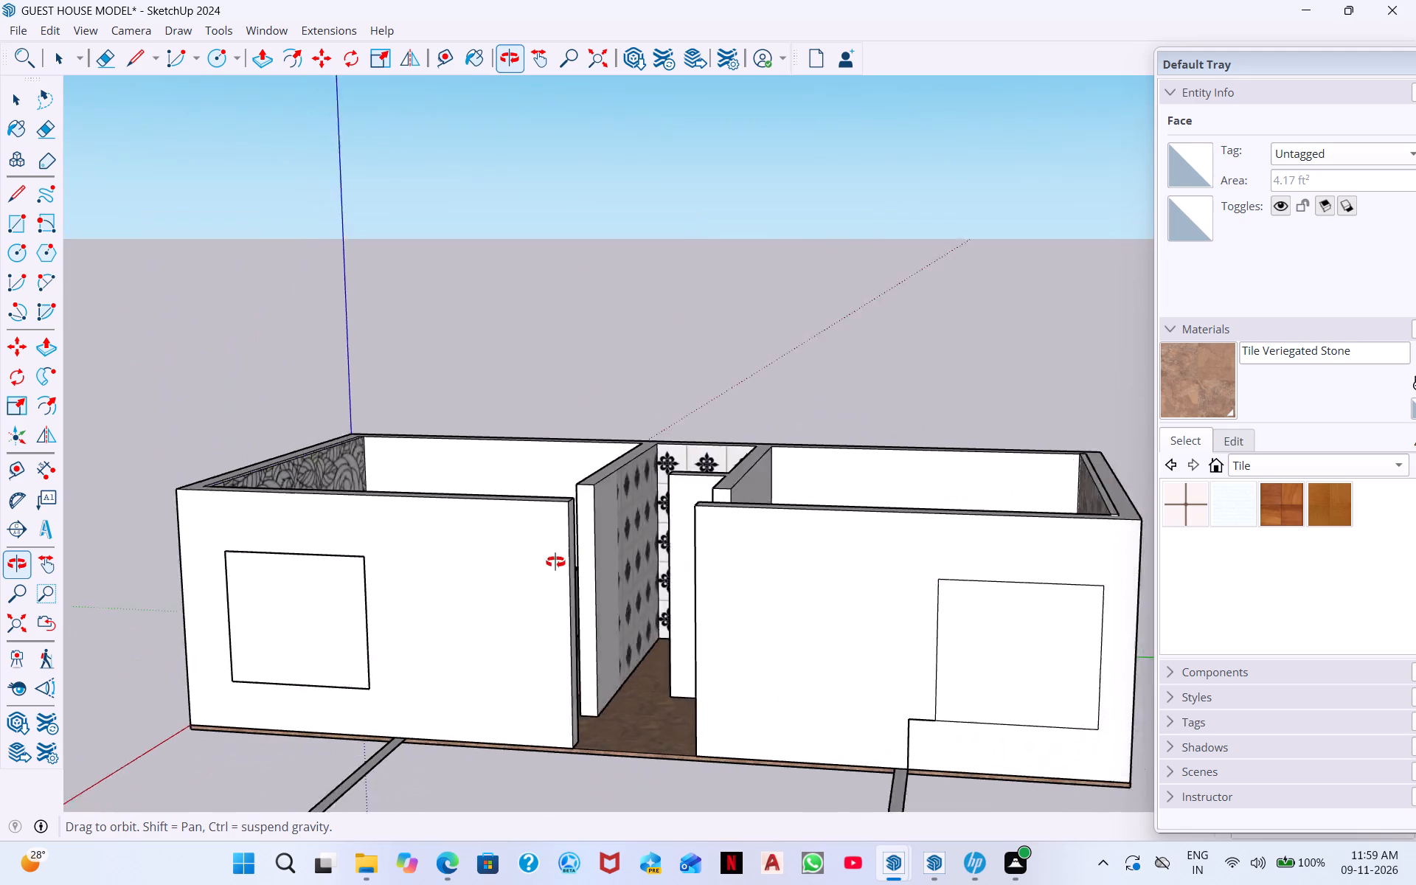
{"action": "middle_click_drag", "start_coordinate": [555, 562], "coordinate": [489, 561]}
{"action": "scroll", "coordinate": [678, 494], "scroll_direction": "up", "scroll_amount": 3}
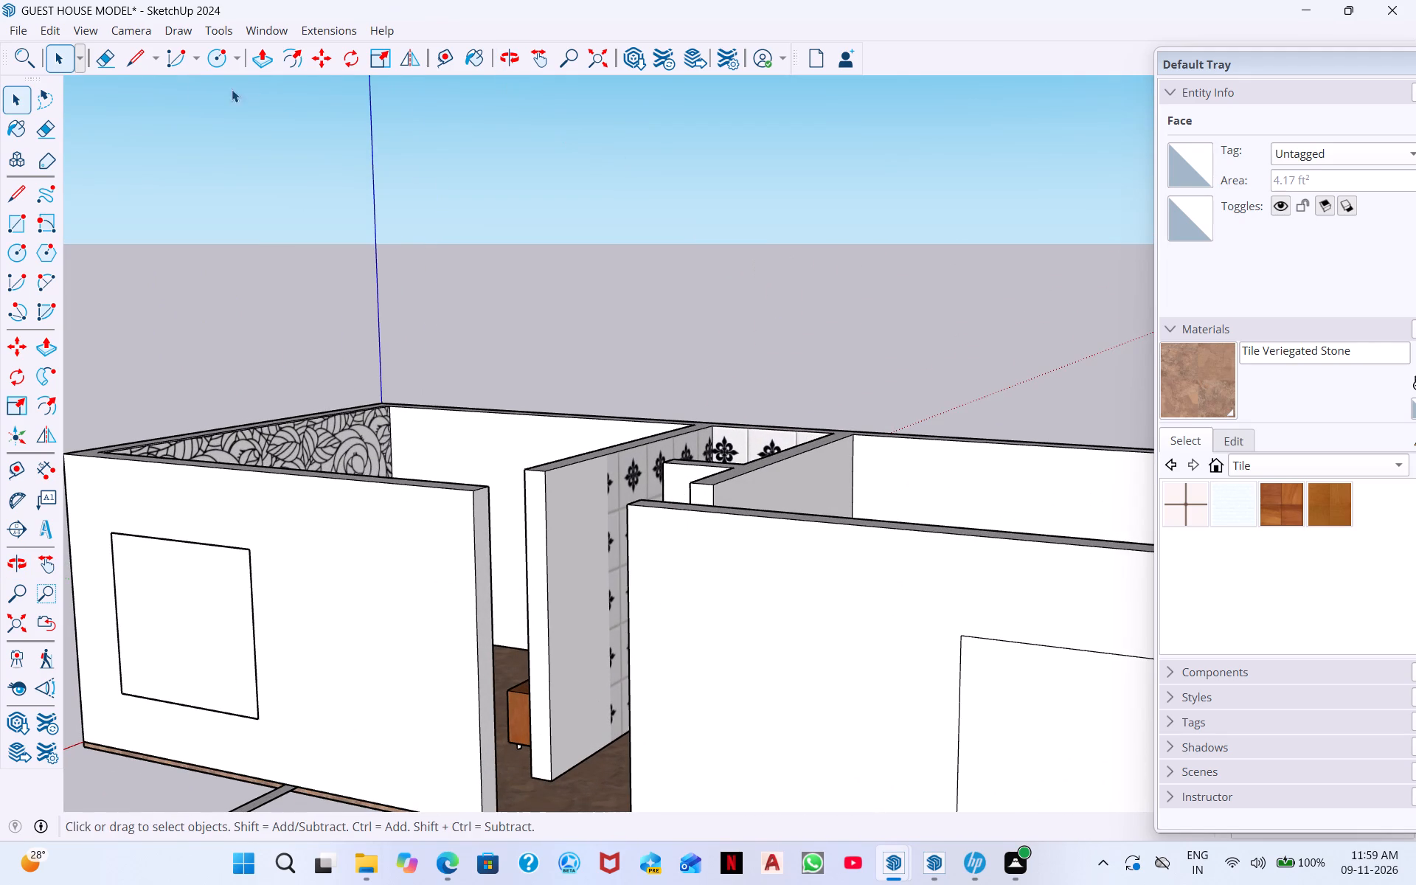
{"action": "left_click", "coordinate": [100, 66]}
{"action": "scroll", "coordinate": [976, 681], "scroll_direction": "down", "scroll_amount": 3}
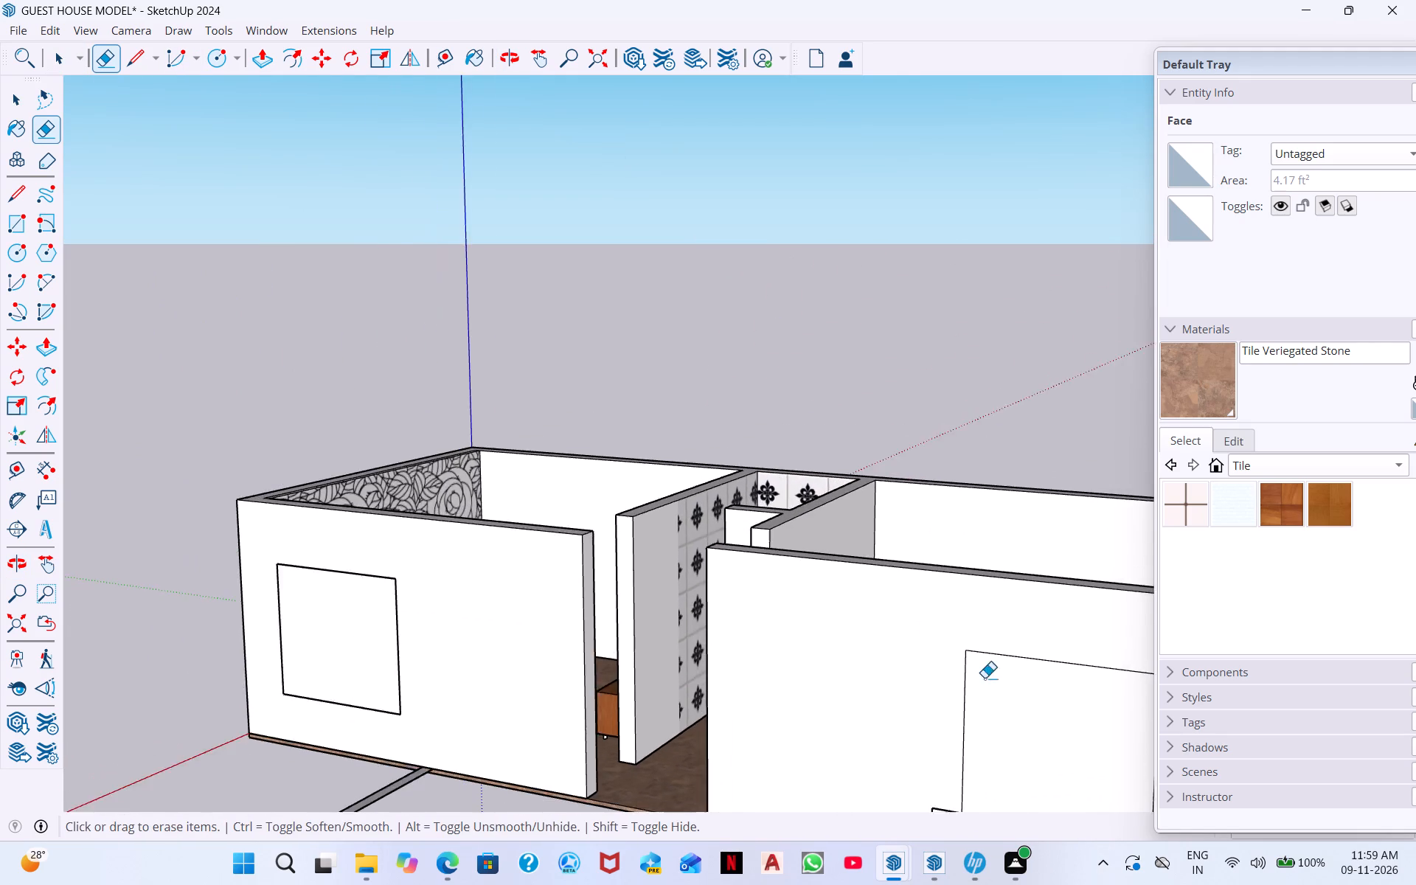
{"action": "scroll", "coordinate": [985, 678], "scroll_direction": "down", "scroll_amount": 2}
{"action": "scroll", "coordinate": [936, 785], "scroll_direction": "up", "scroll_amount": 4}
{"action": "middle_click_drag", "start_coordinate": [982, 794], "coordinate": [1032, 637]}
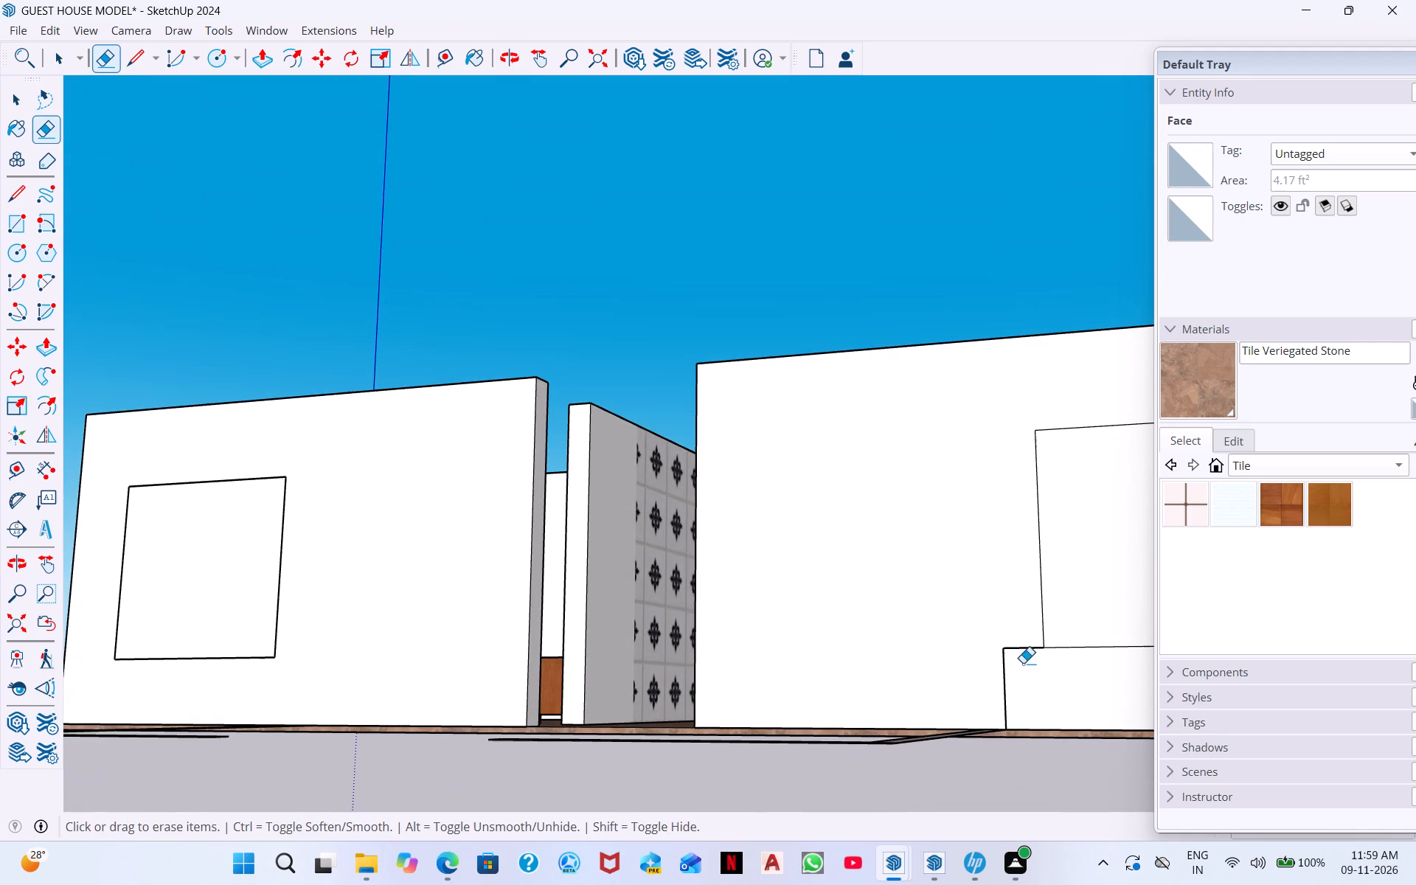
{"action": "left_click", "coordinate": [1032, 649]}
{"action": "left_click", "coordinate": [1002, 667]}
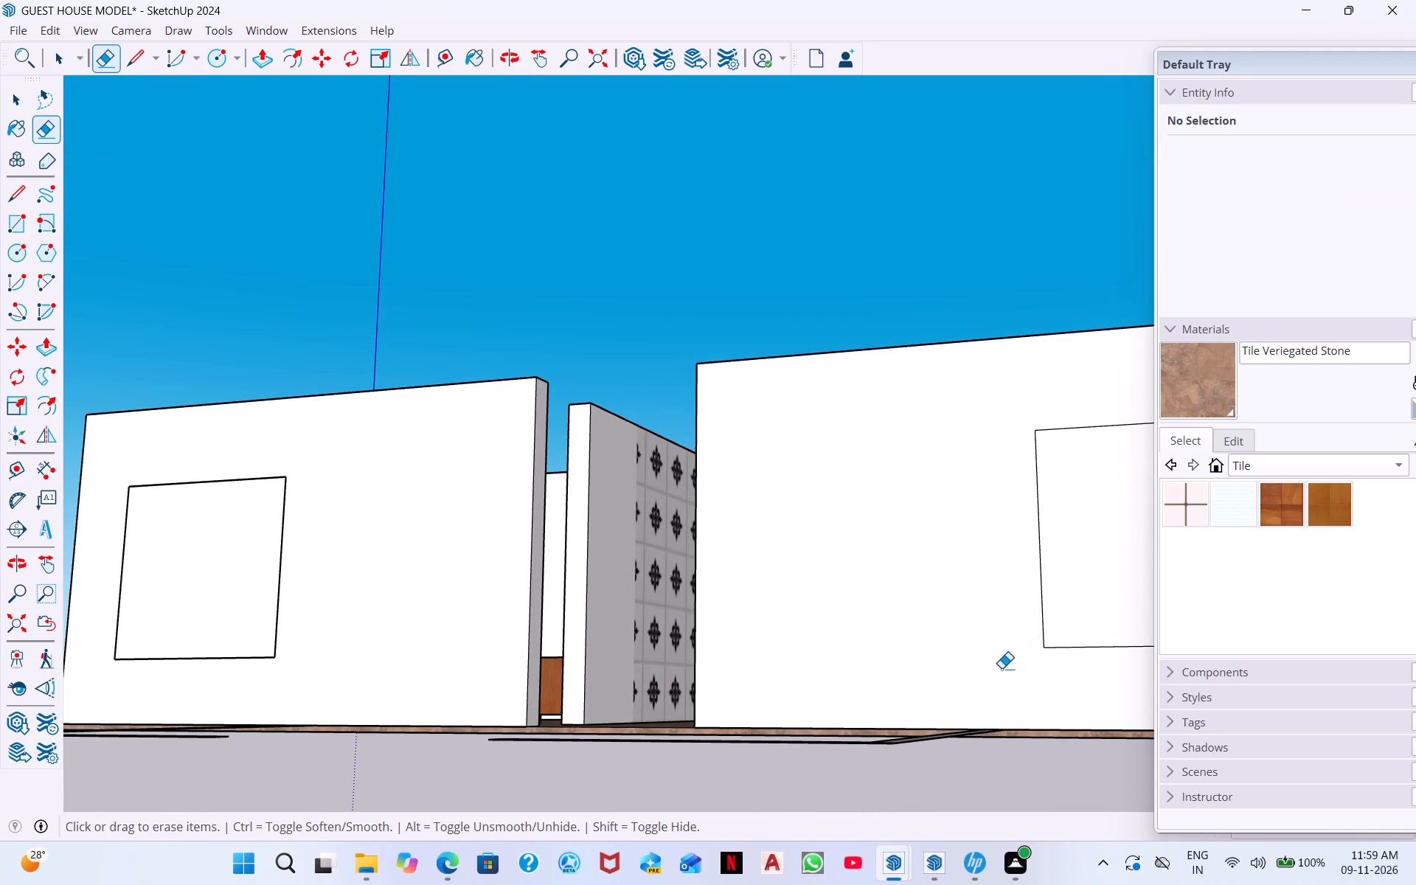
{"action": "middle_click_drag", "start_coordinate": [818, 714], "coordinate": [1173, 804]}
{"action": "middle_click_drag", "start_coordinate": [795, 707], "coordinate": [786, 734]}
{"action": "scroll", "coordinate": [786, 734], "scroll_direction": "down", "scroll_amount": 7}
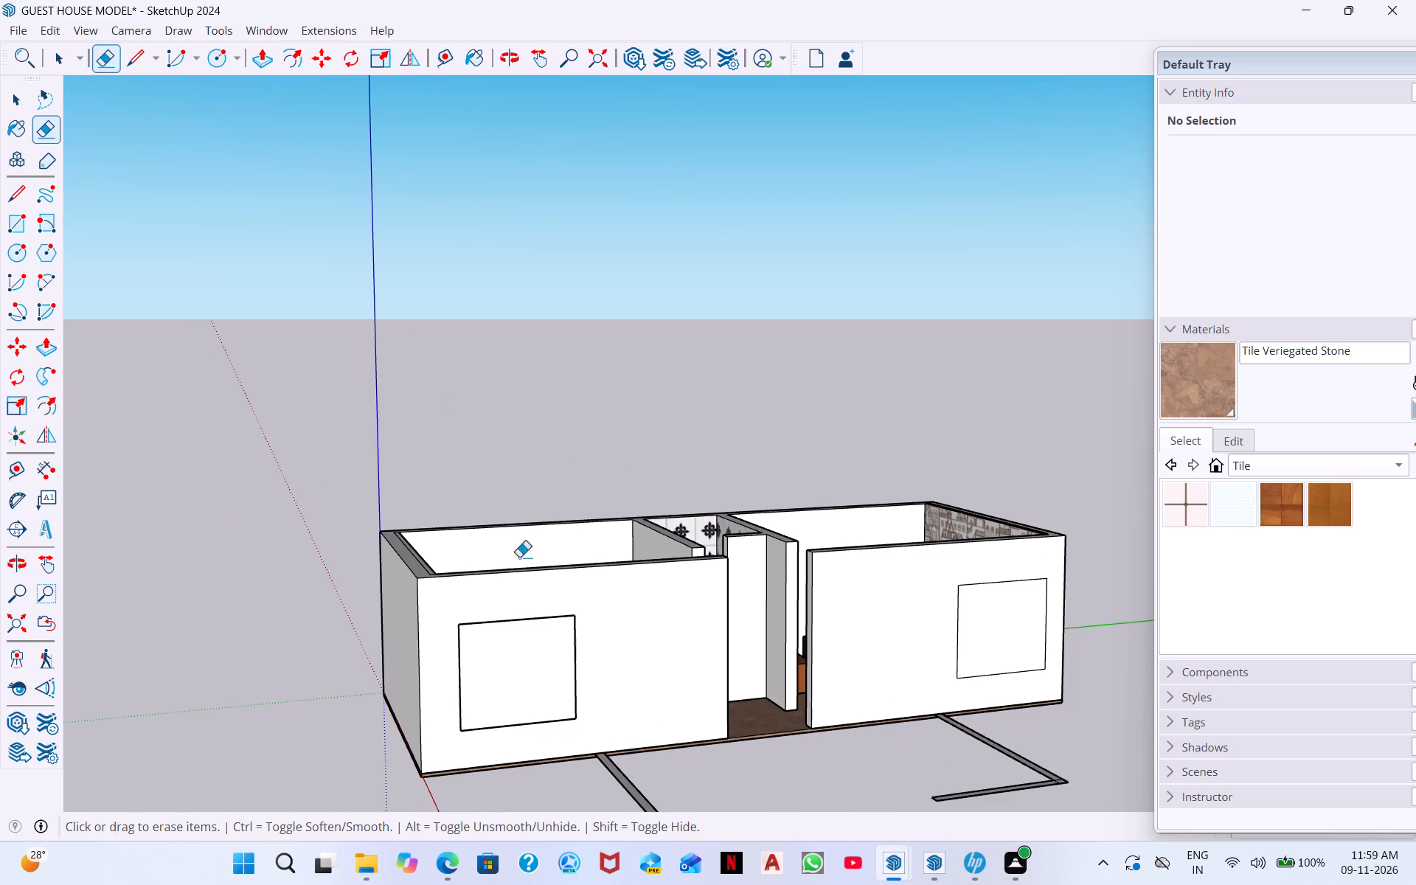
{"action": "left_click", "coordinate": [506, 343]}
{"action": "key", "text": "space"}
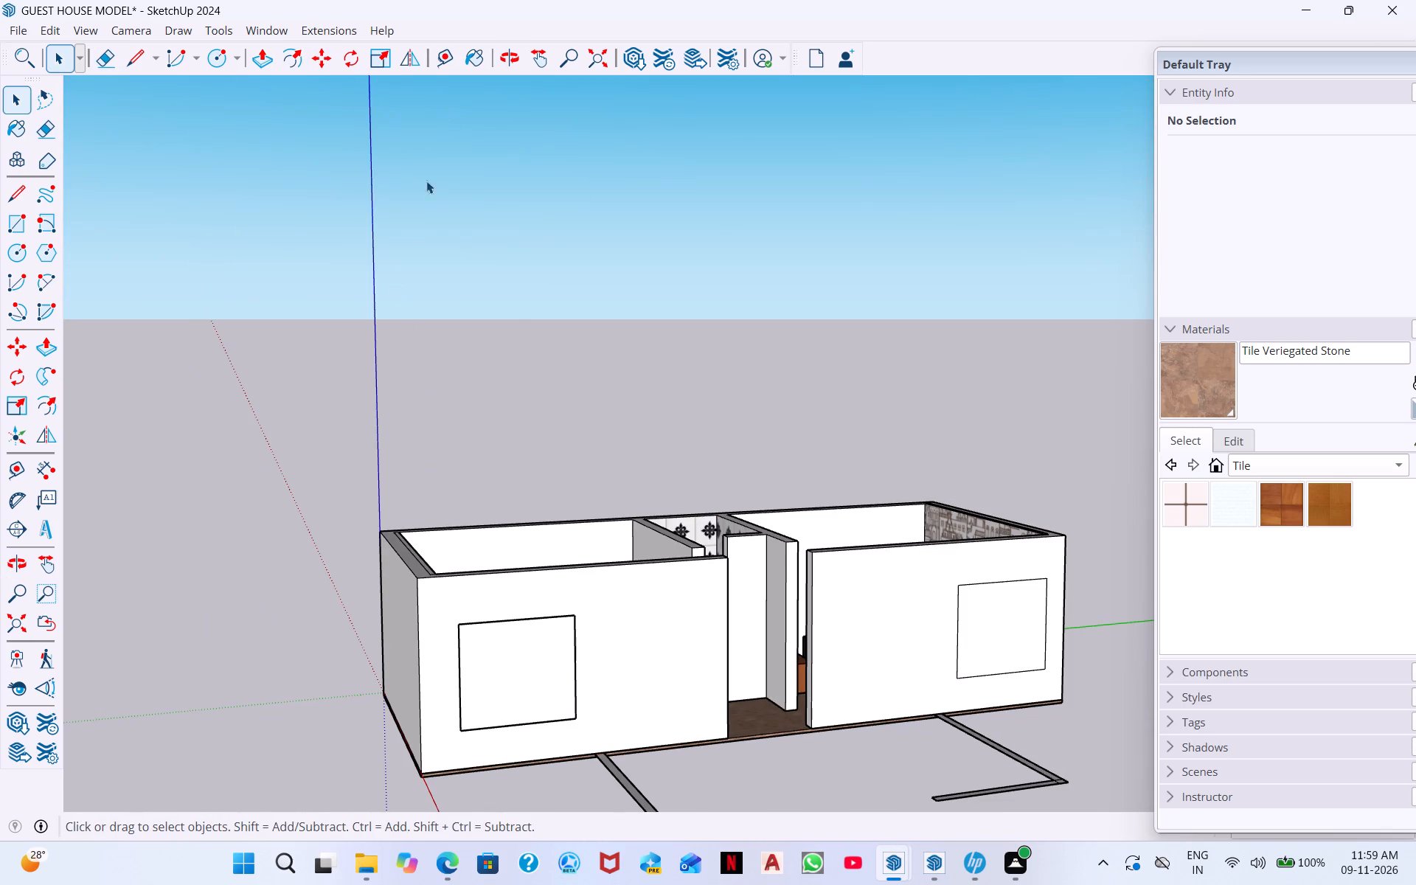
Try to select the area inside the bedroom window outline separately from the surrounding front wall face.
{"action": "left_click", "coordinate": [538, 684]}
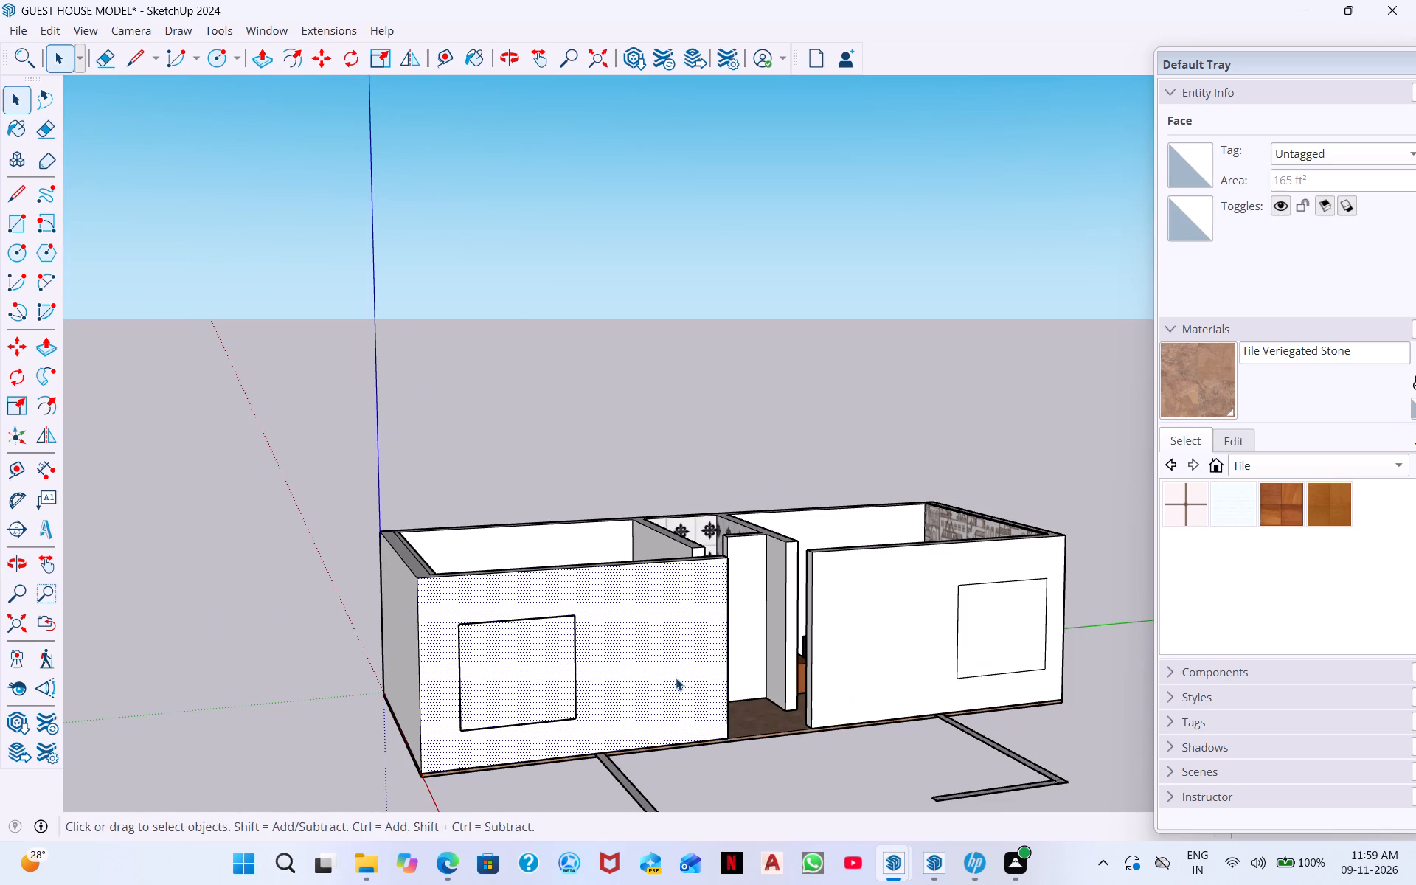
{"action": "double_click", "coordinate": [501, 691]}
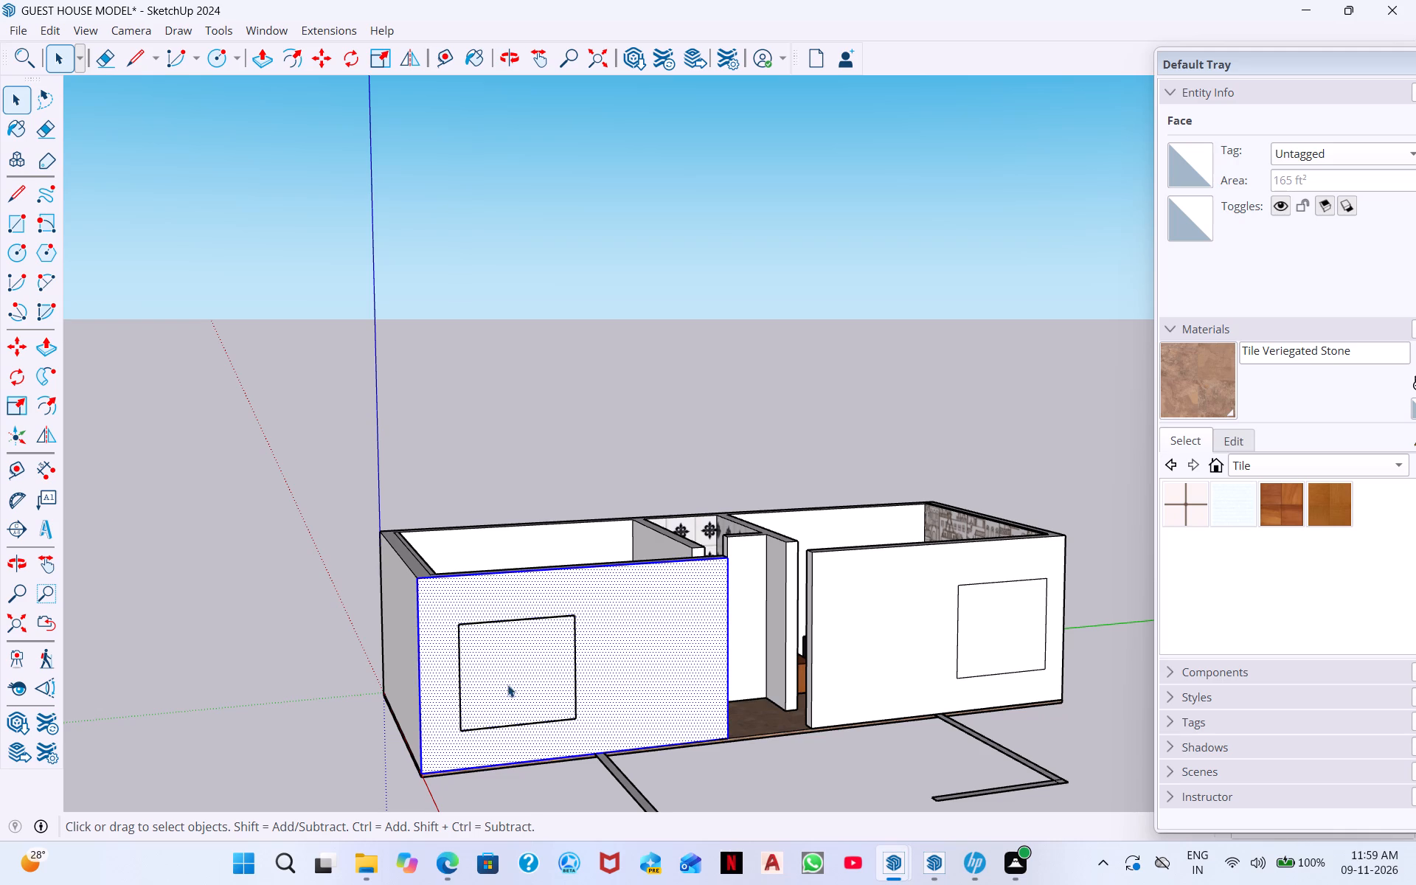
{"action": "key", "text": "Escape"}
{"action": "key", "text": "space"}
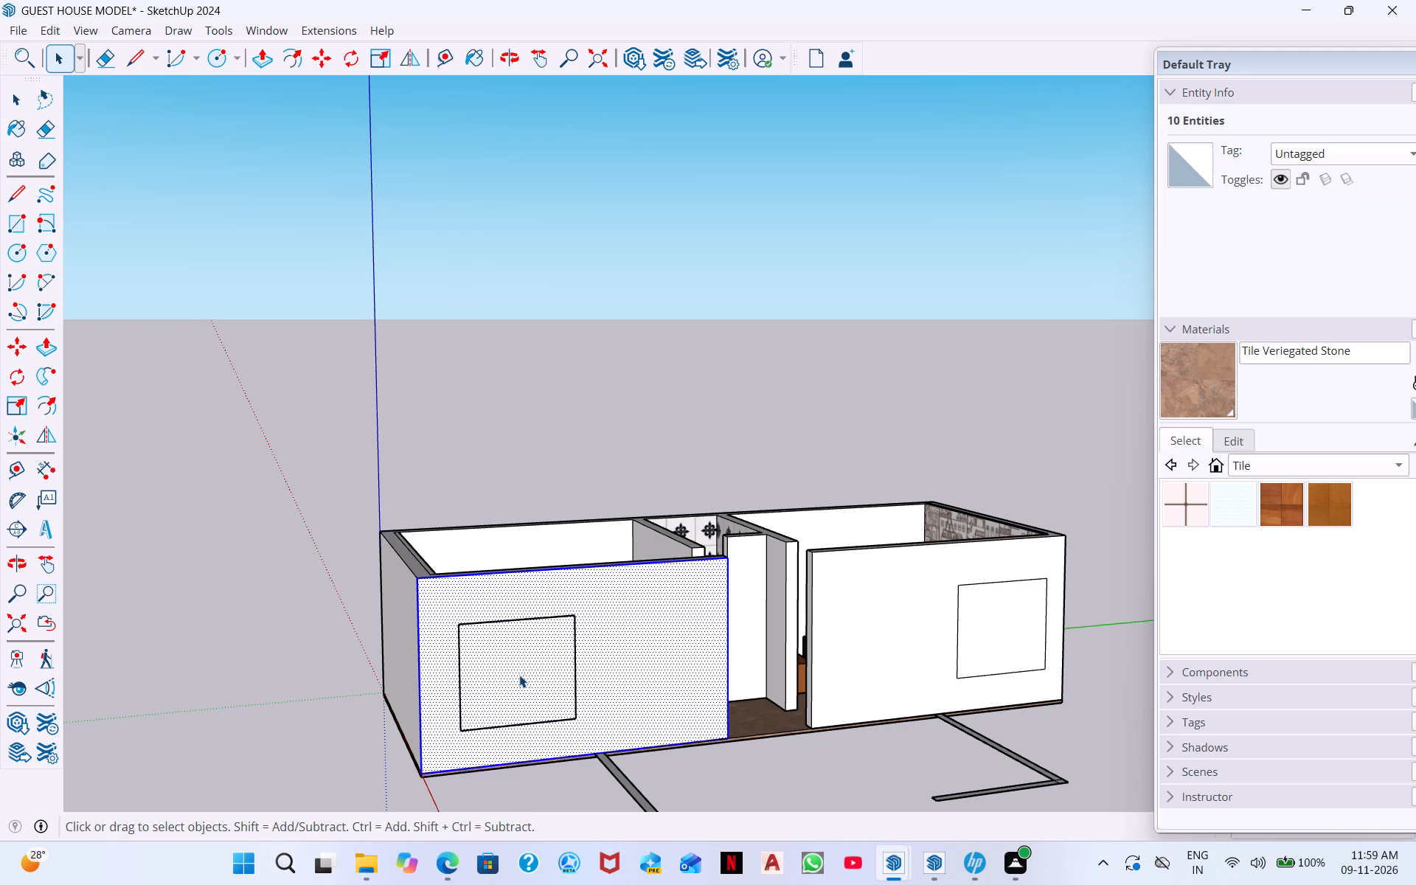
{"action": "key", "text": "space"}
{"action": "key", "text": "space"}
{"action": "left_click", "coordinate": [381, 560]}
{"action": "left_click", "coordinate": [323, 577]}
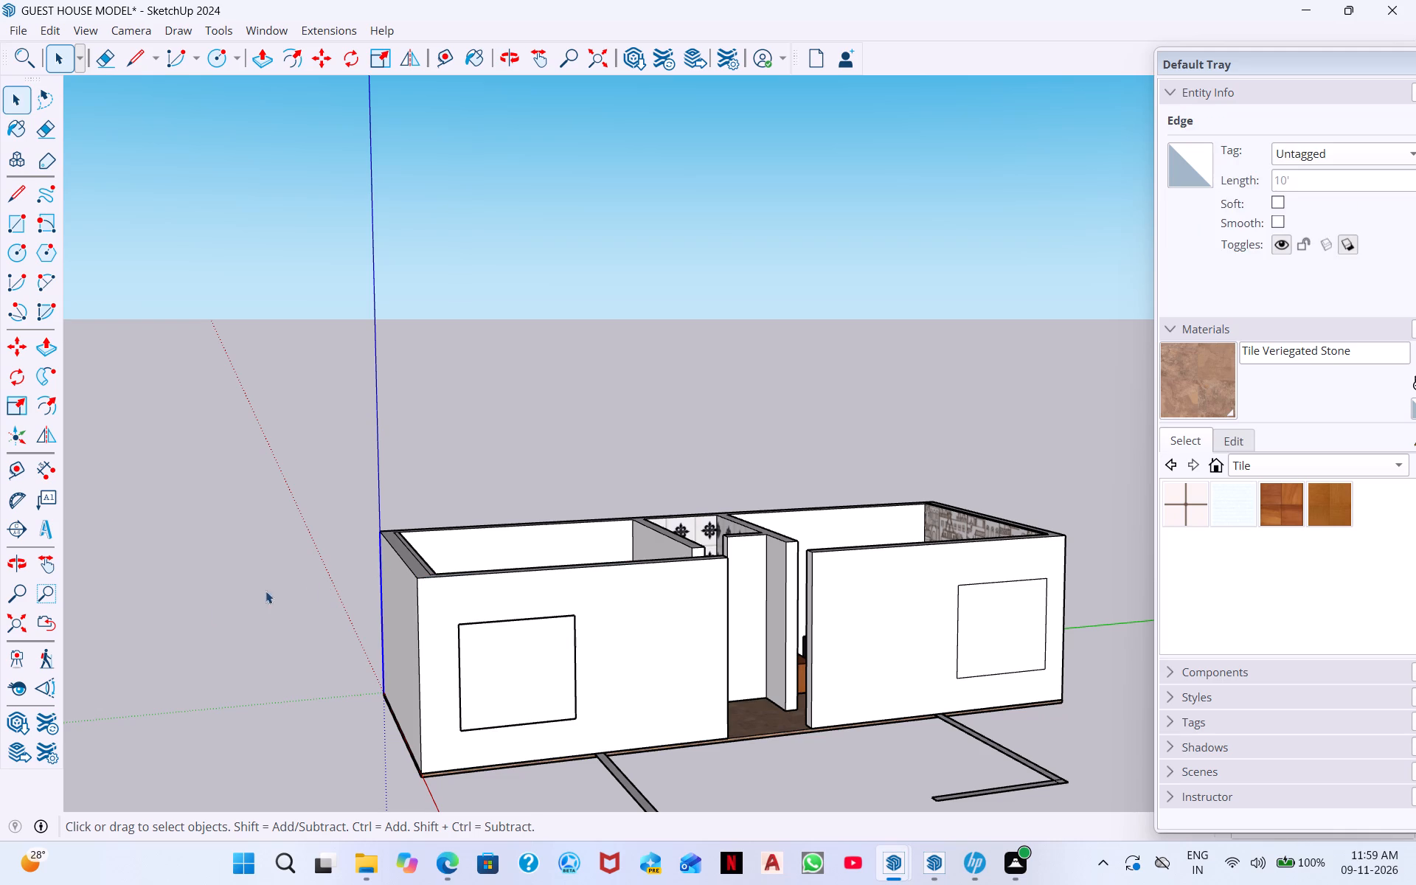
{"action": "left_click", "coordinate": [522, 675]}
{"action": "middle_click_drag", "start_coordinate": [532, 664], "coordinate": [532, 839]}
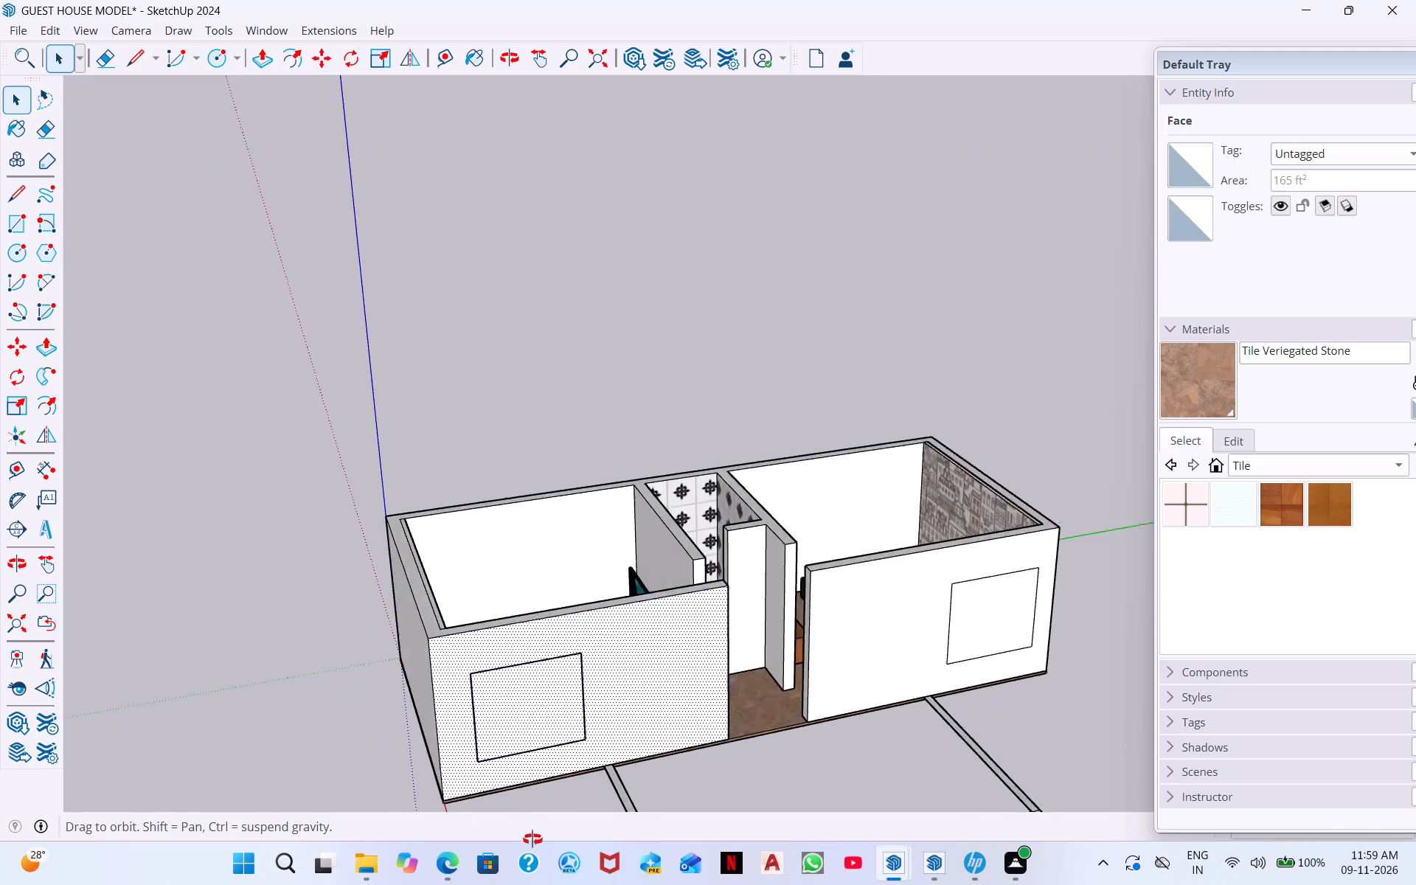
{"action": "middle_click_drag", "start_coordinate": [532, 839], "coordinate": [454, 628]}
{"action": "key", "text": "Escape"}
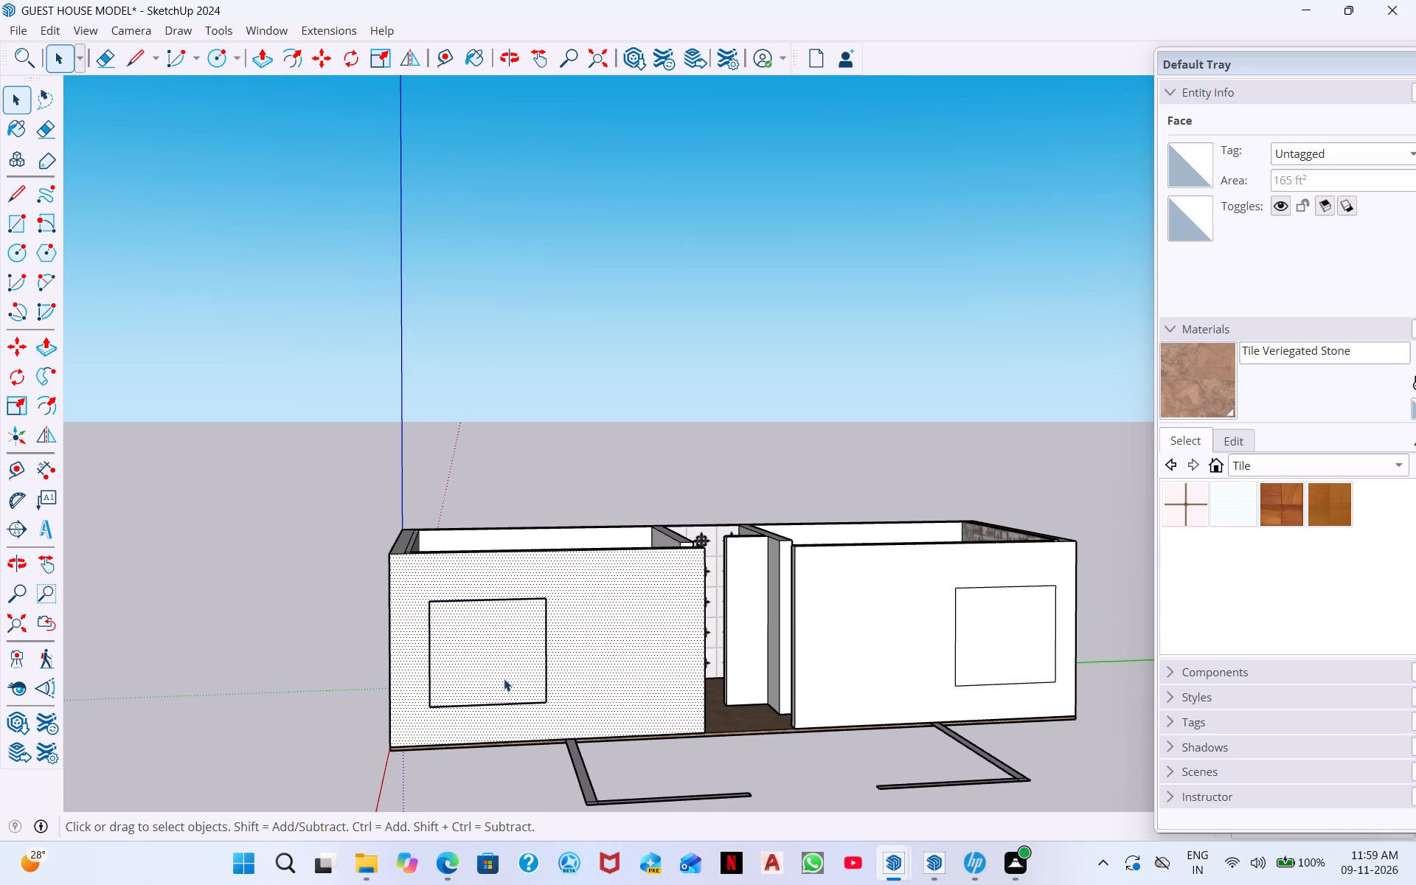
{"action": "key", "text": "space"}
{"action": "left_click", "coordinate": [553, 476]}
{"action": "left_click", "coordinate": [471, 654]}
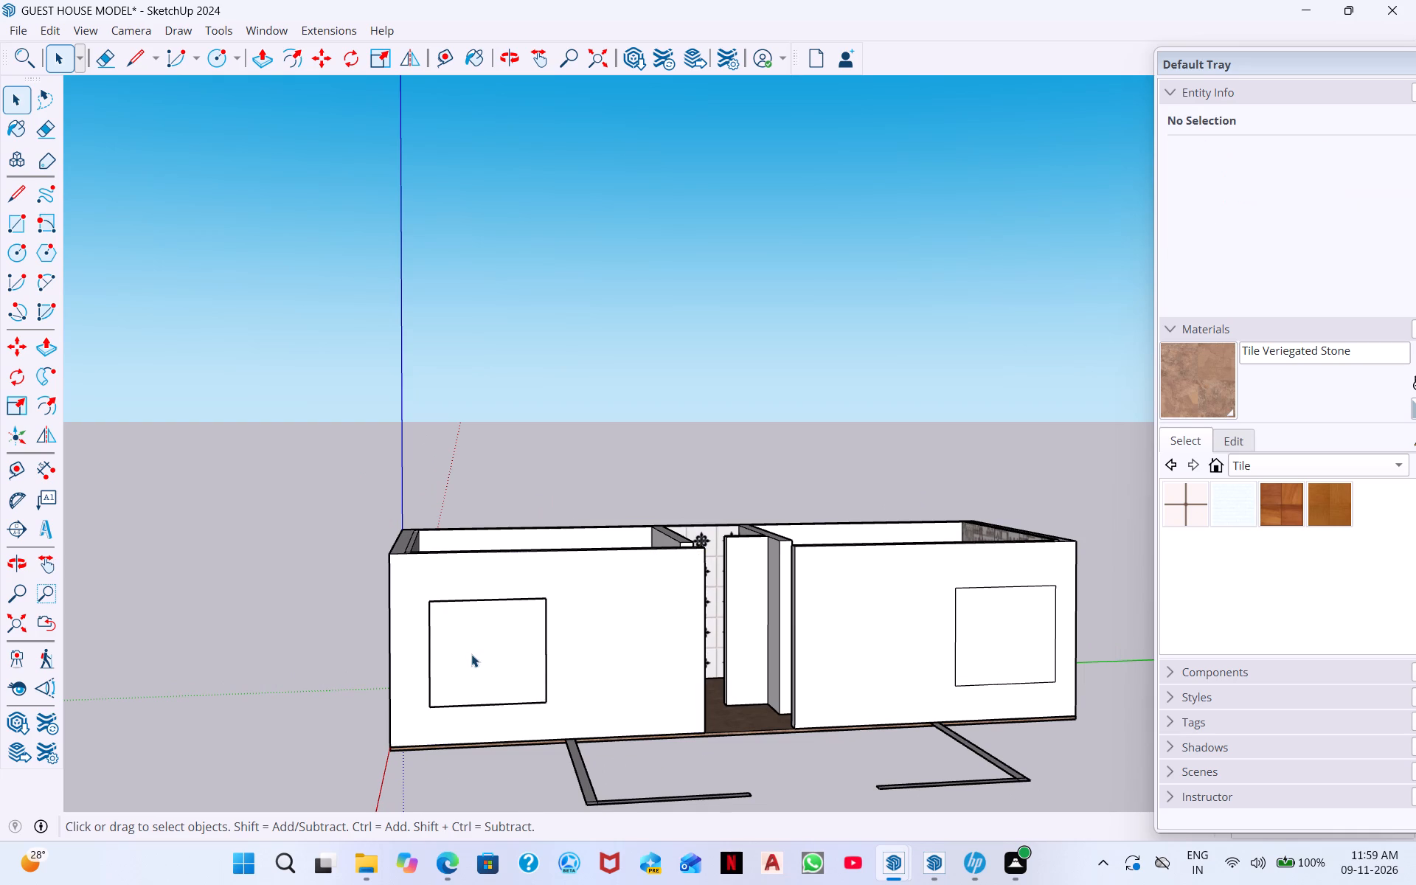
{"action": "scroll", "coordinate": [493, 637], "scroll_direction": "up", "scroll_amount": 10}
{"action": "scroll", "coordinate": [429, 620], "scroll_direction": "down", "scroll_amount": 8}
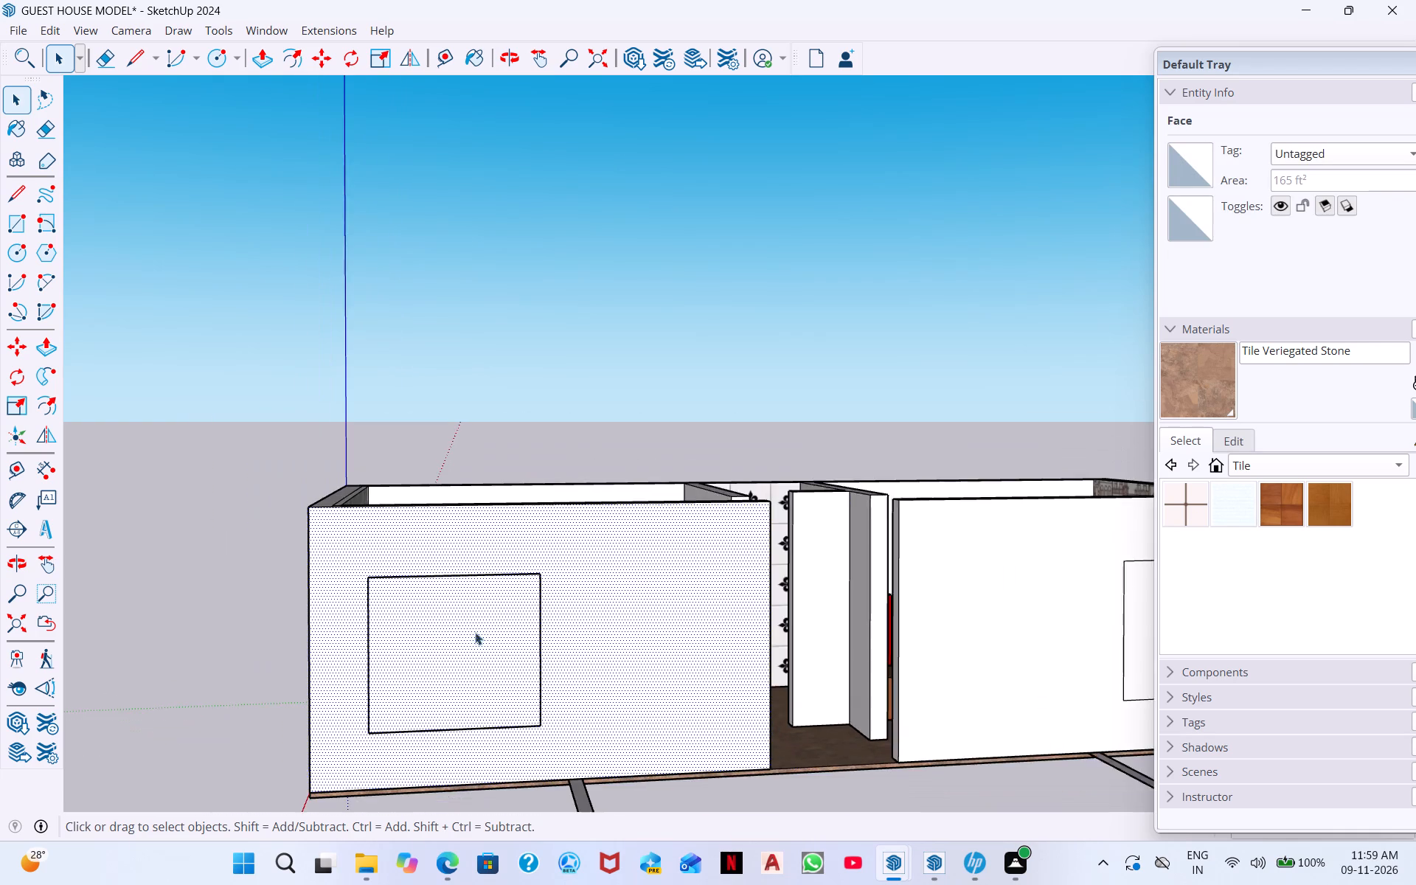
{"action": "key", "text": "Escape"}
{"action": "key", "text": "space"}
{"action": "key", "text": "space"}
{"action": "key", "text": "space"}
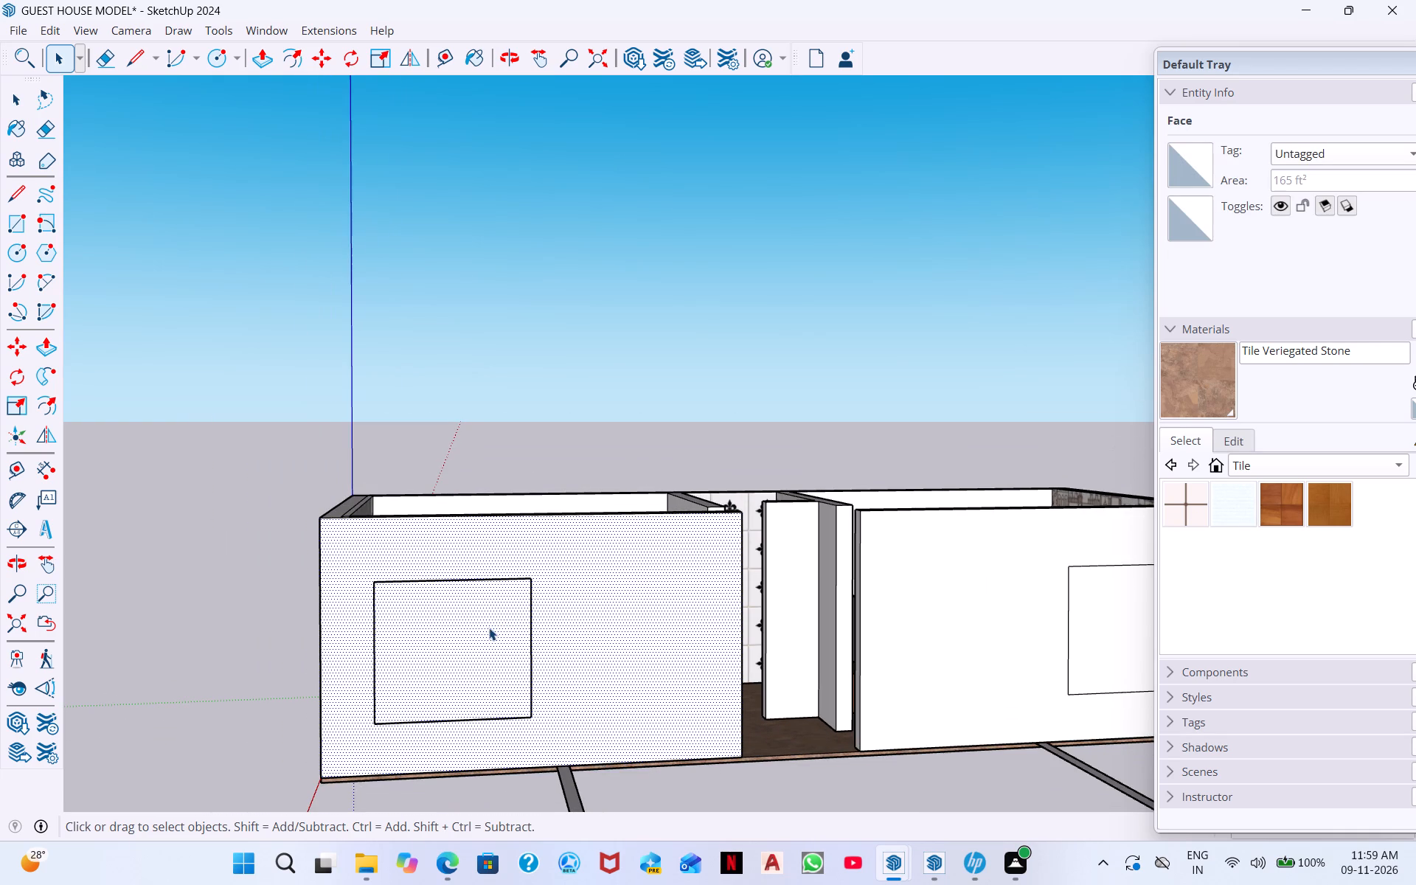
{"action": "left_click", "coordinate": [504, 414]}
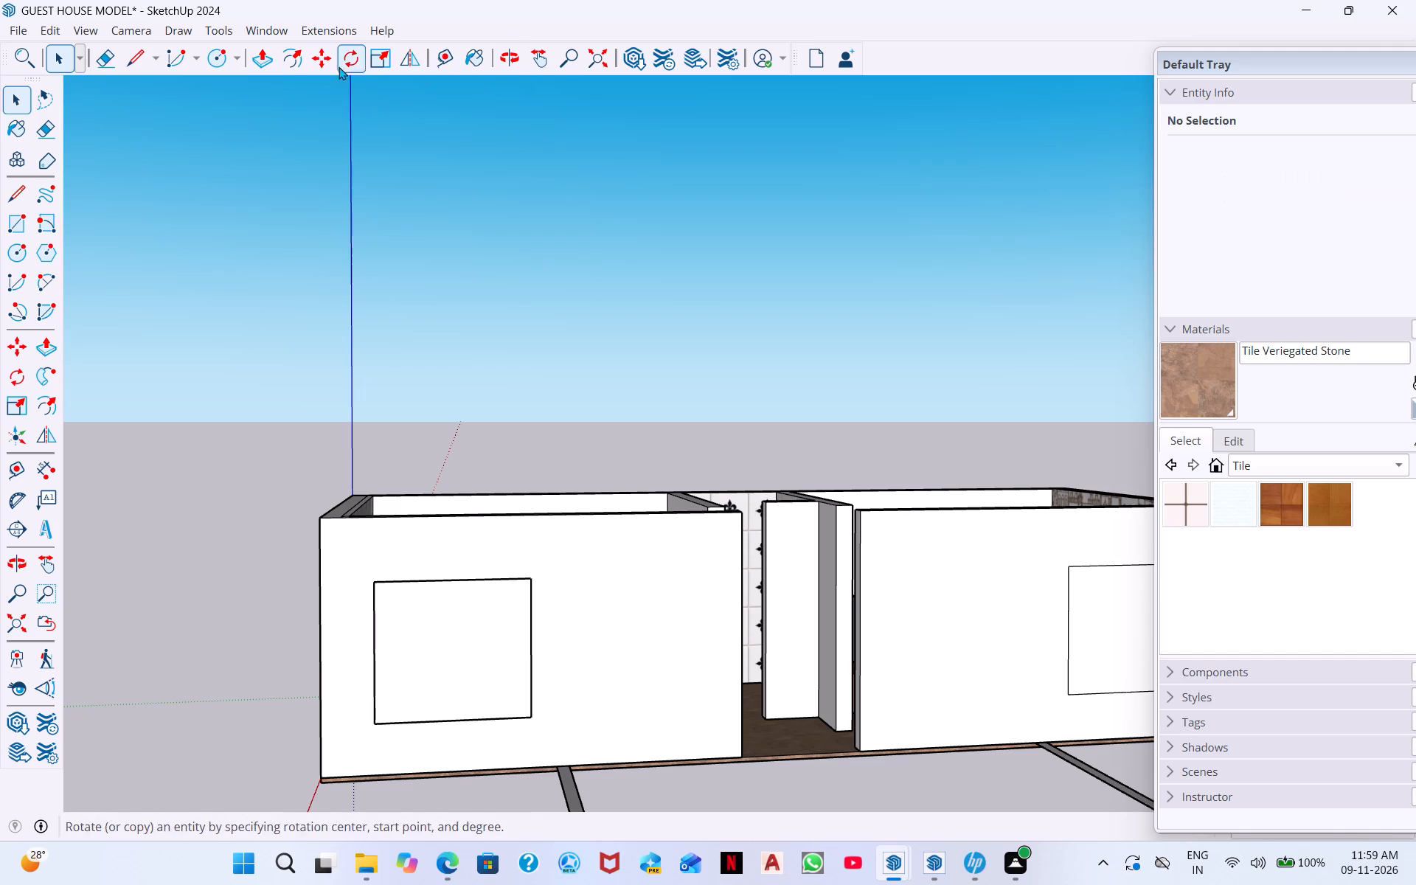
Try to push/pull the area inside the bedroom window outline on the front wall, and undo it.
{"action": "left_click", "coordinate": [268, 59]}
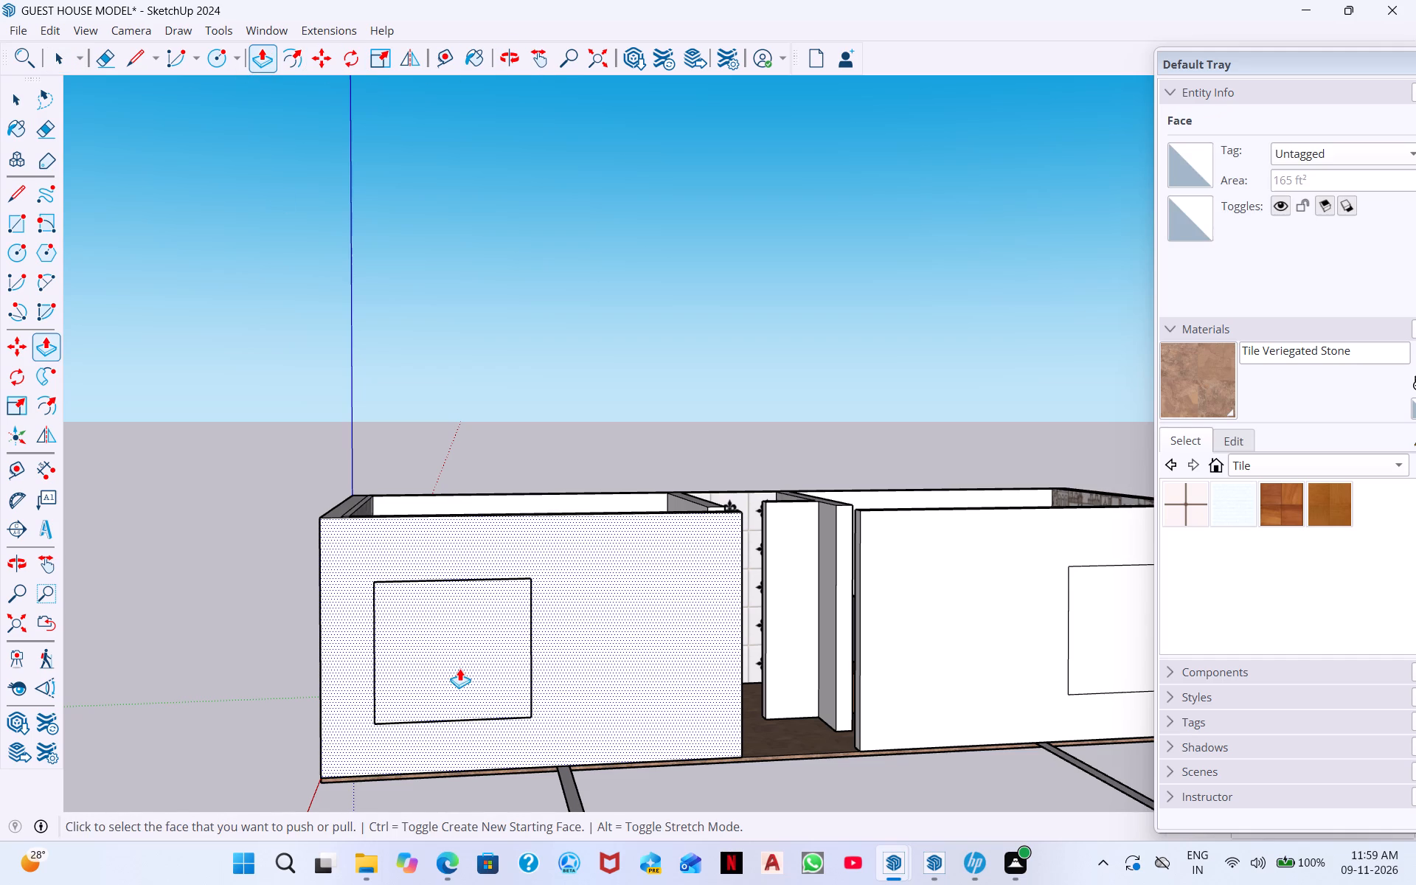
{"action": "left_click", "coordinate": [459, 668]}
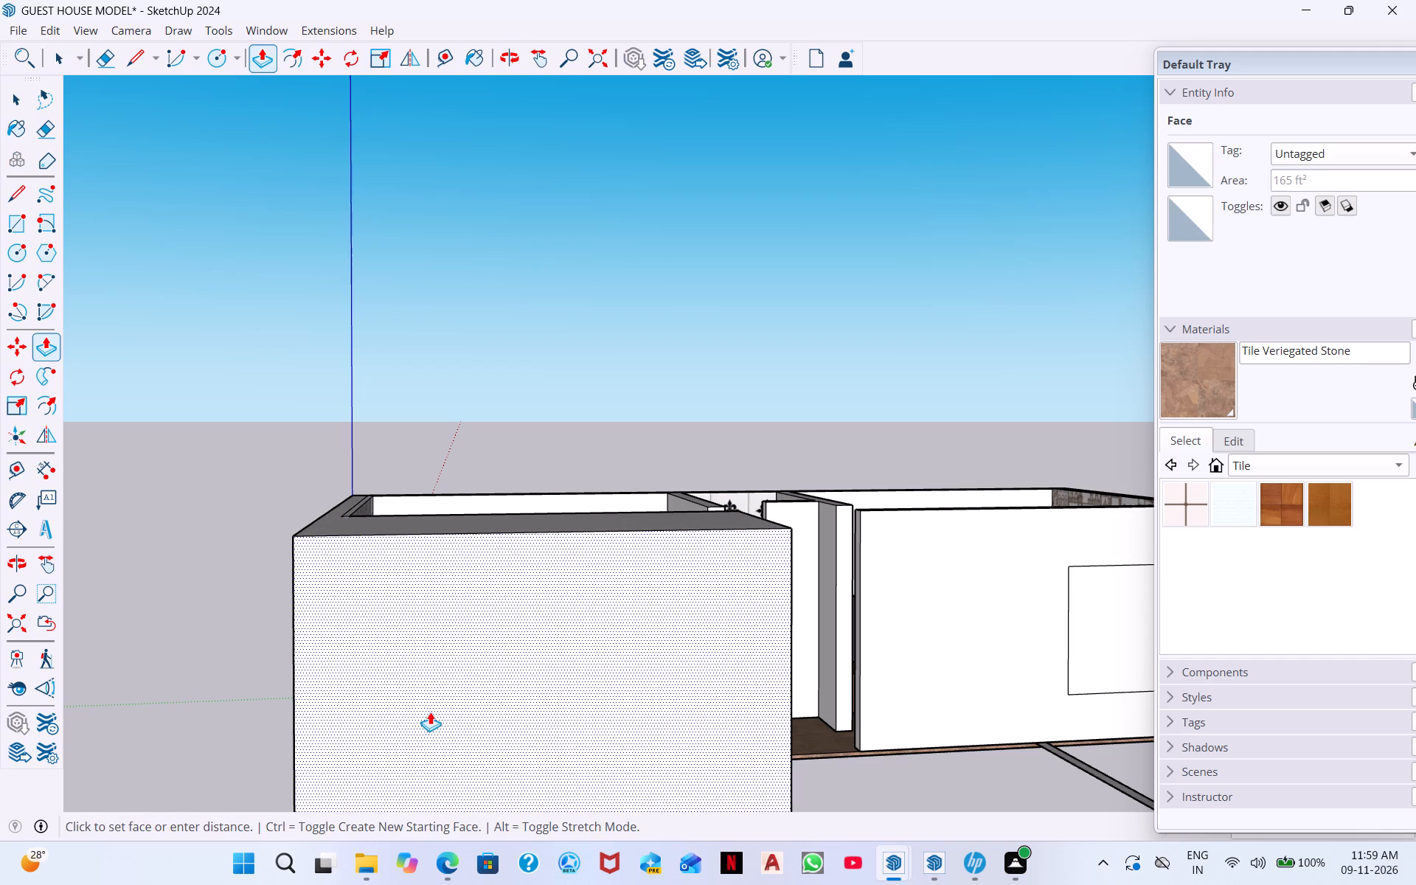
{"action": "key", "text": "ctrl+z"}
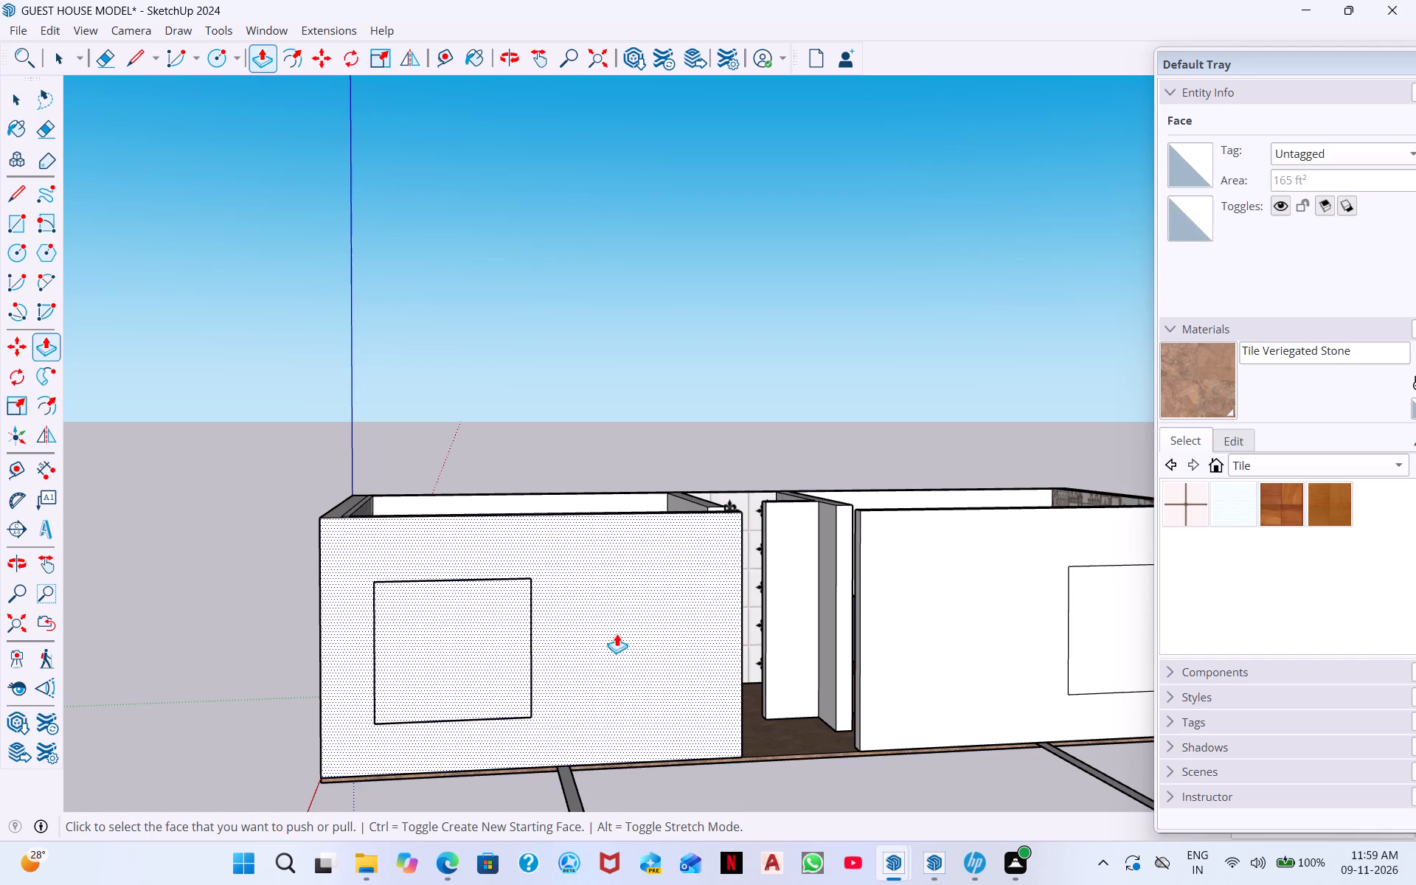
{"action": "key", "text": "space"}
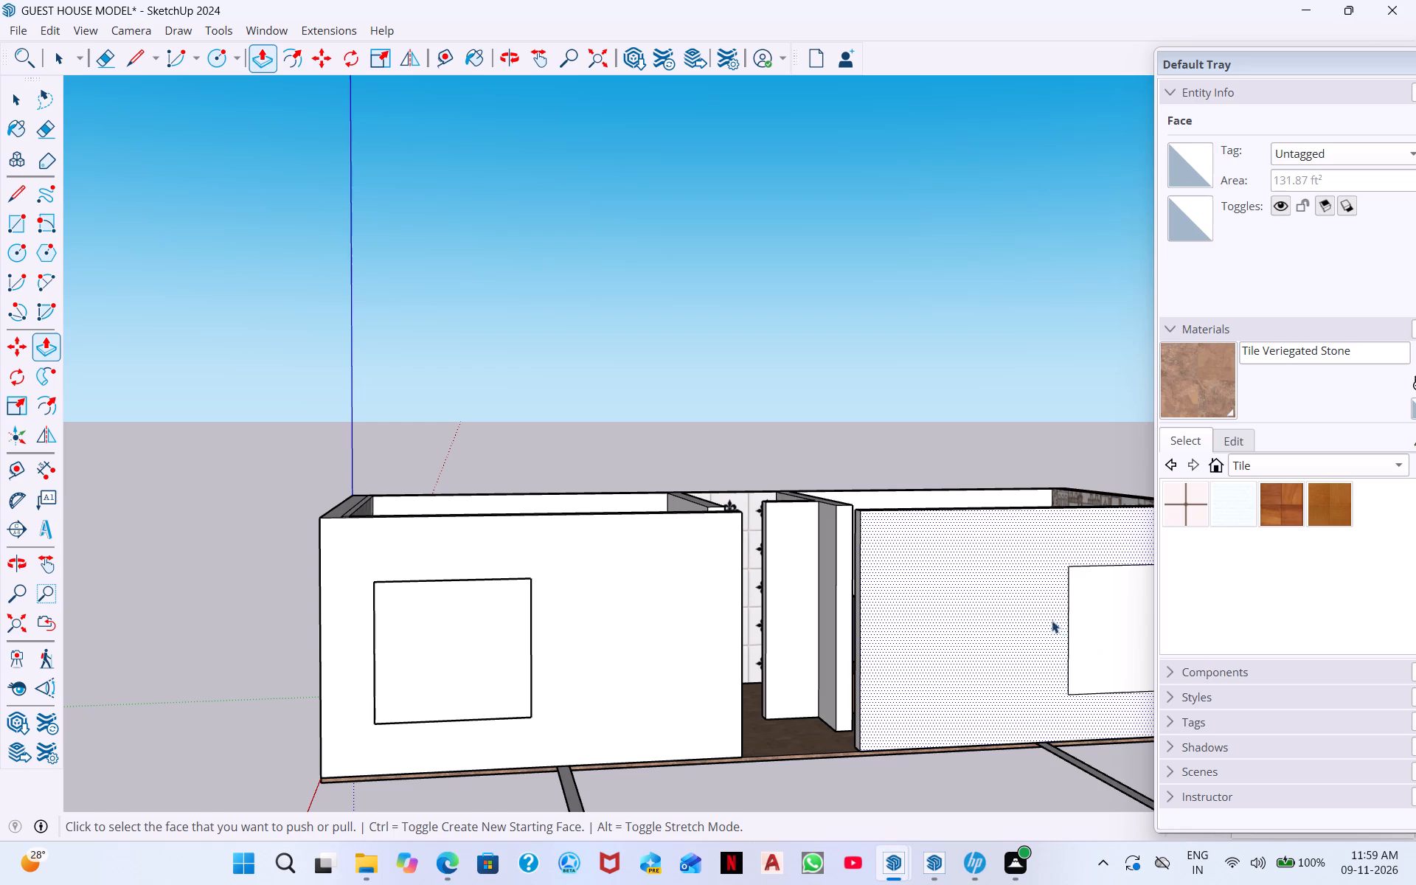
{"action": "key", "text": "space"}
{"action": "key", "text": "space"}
Retrace the edges of the bedroom window outline with lines so it forms its own face on the front wall.
{"action": "left_click_drag", "start_coordinate": [565, 717], "coordinate": [505, 723]}
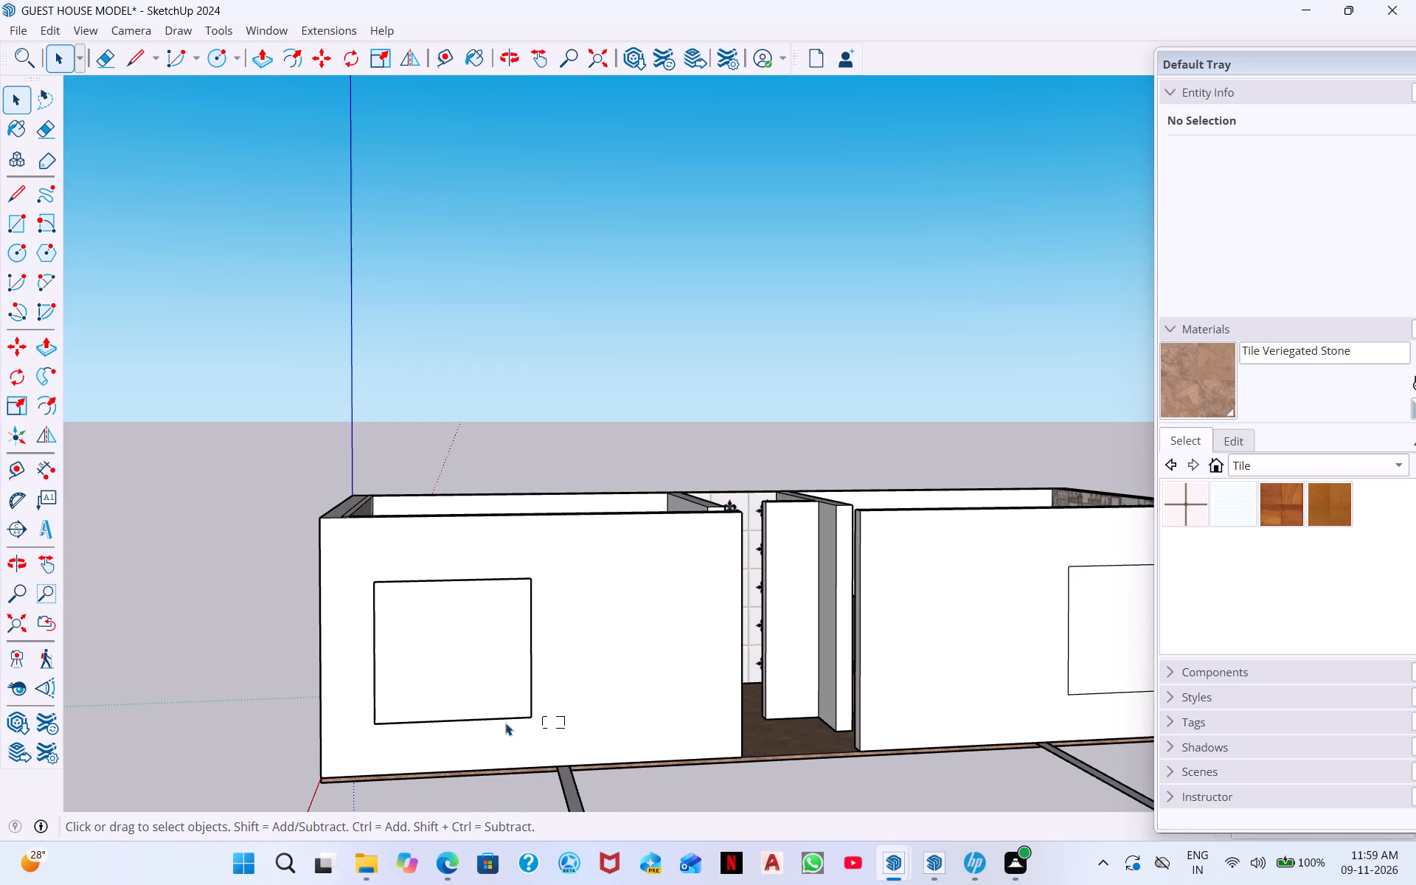
{"action": "left_click_drag", "start_coordinate": [505, 723], "coordinate": [367, 568]}
{"action": "left_click", "coordinate": [367, 568]}
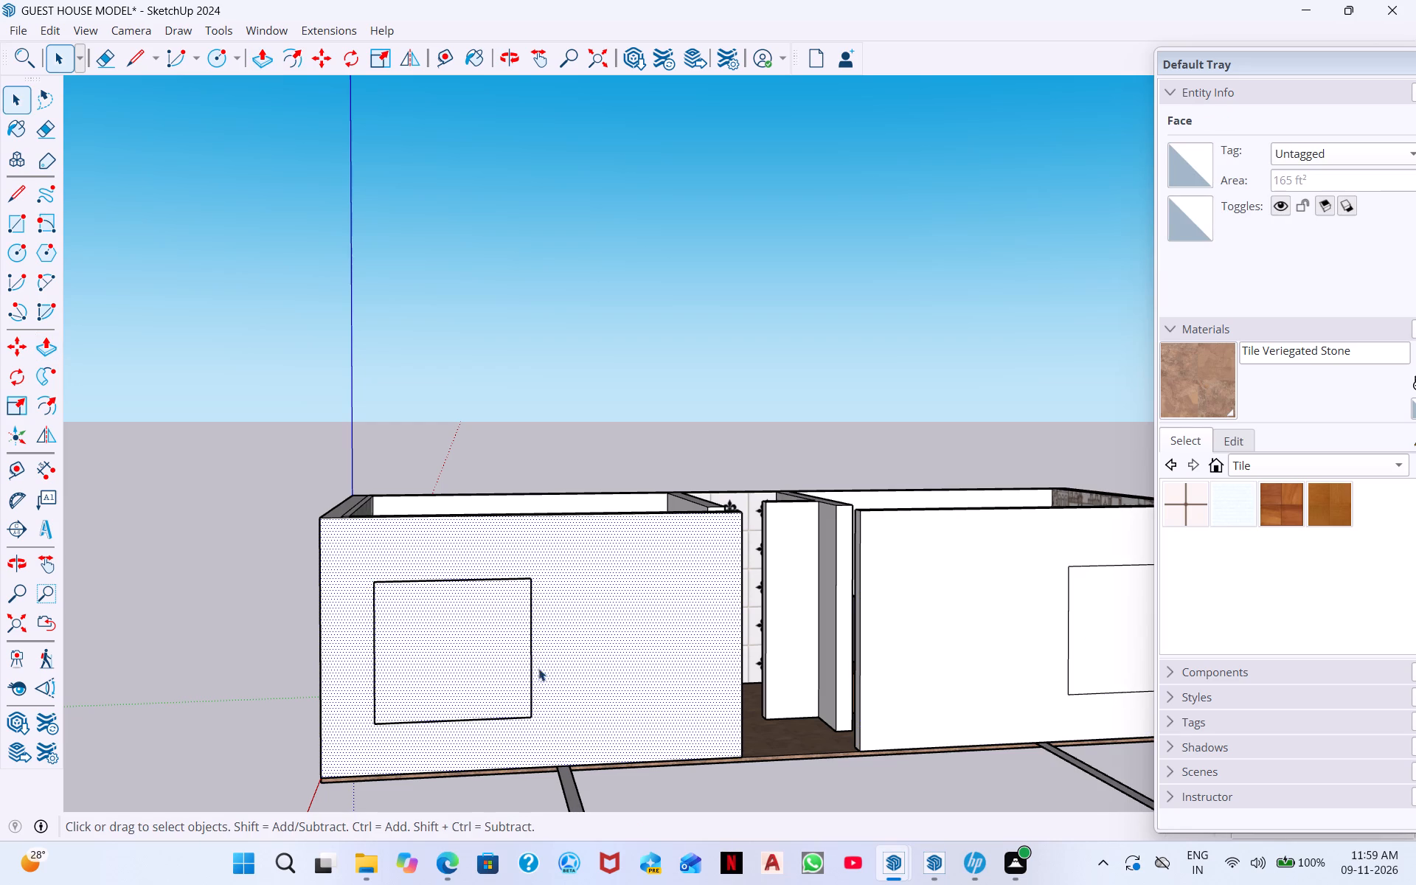
{"action": "middle_click_drag", "start_coordinate": [551, 700], "coordinate": [591, 643]}
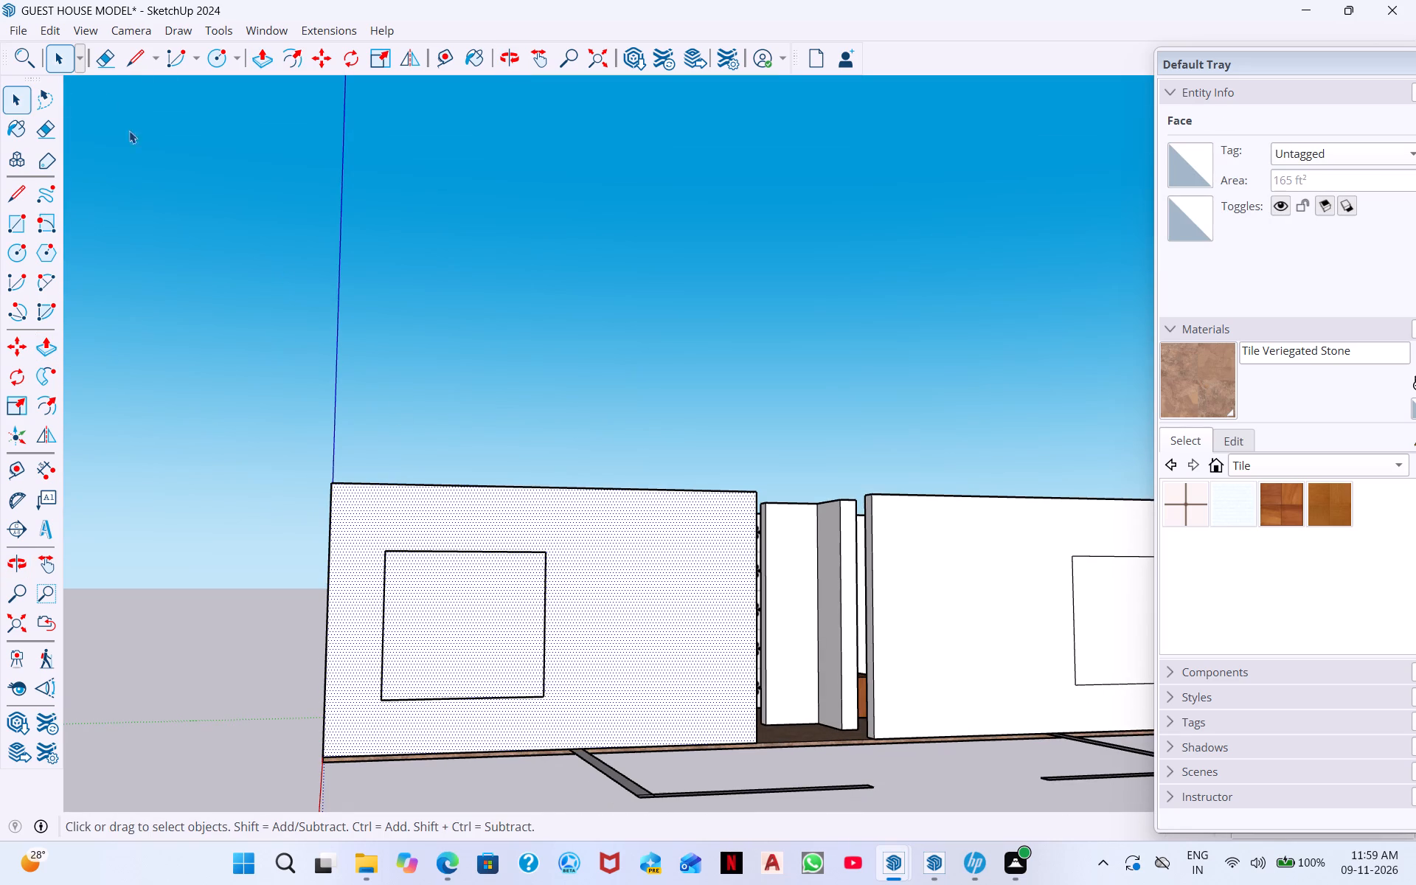
{"action": "left_click", "coordinate": [125, 57]}
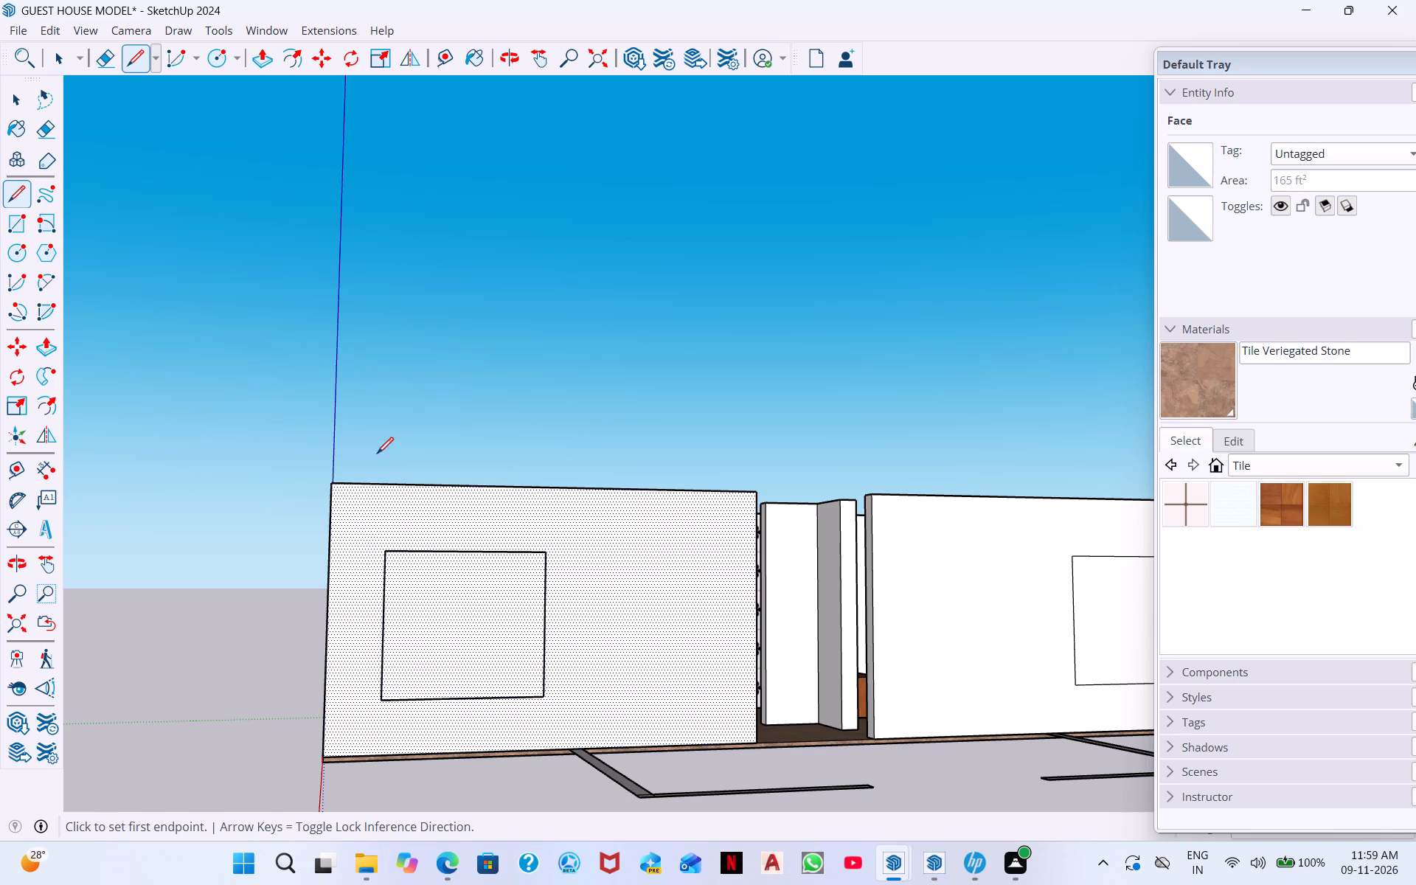
{"action": "left_click_drag", "start_coordinate": [382, 696], "coordinate": [396, 639]}
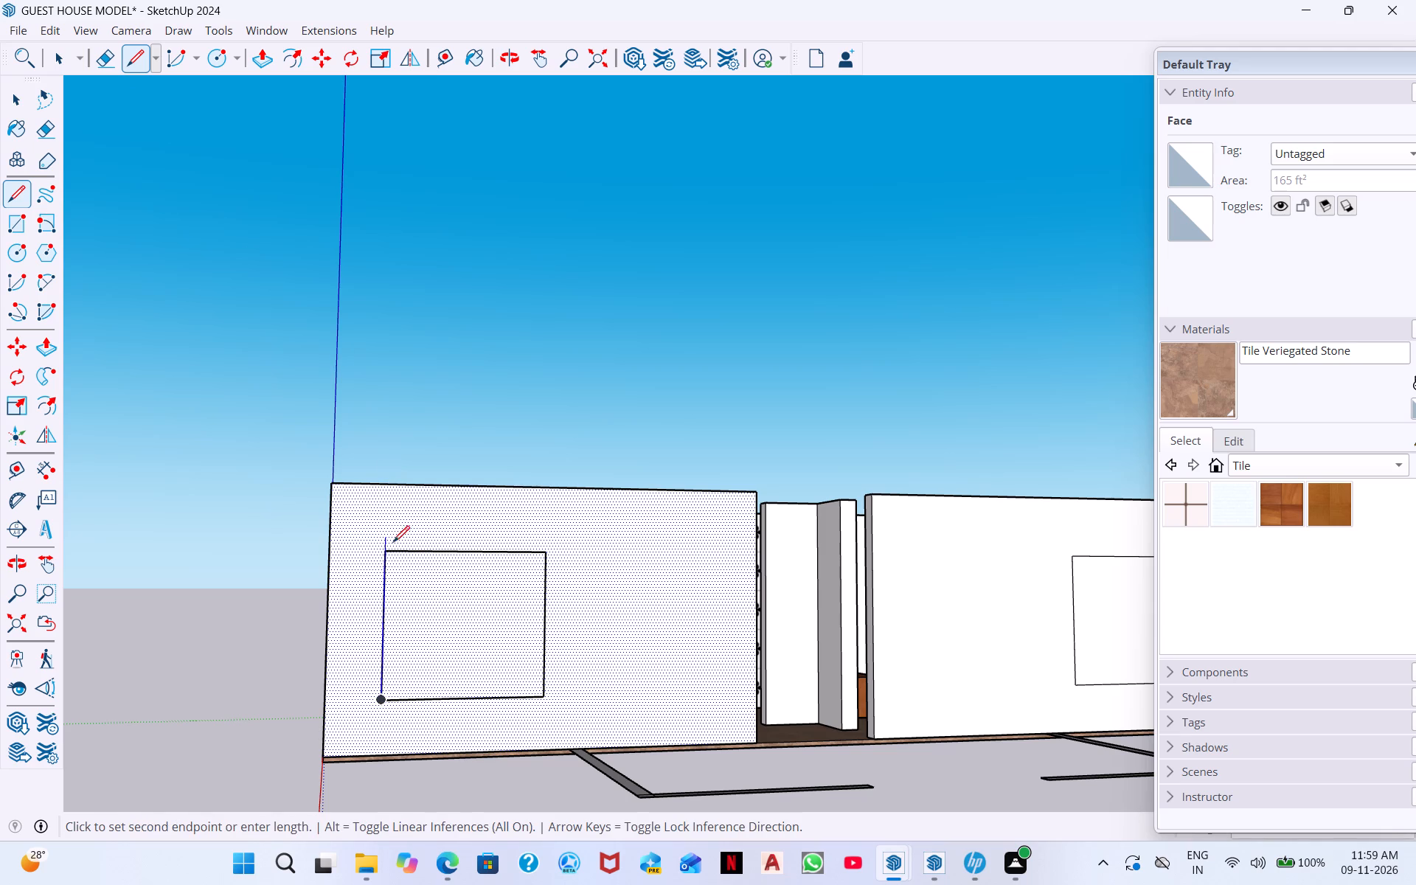
{"action": "left_click", "coordinate": [389, 548]}
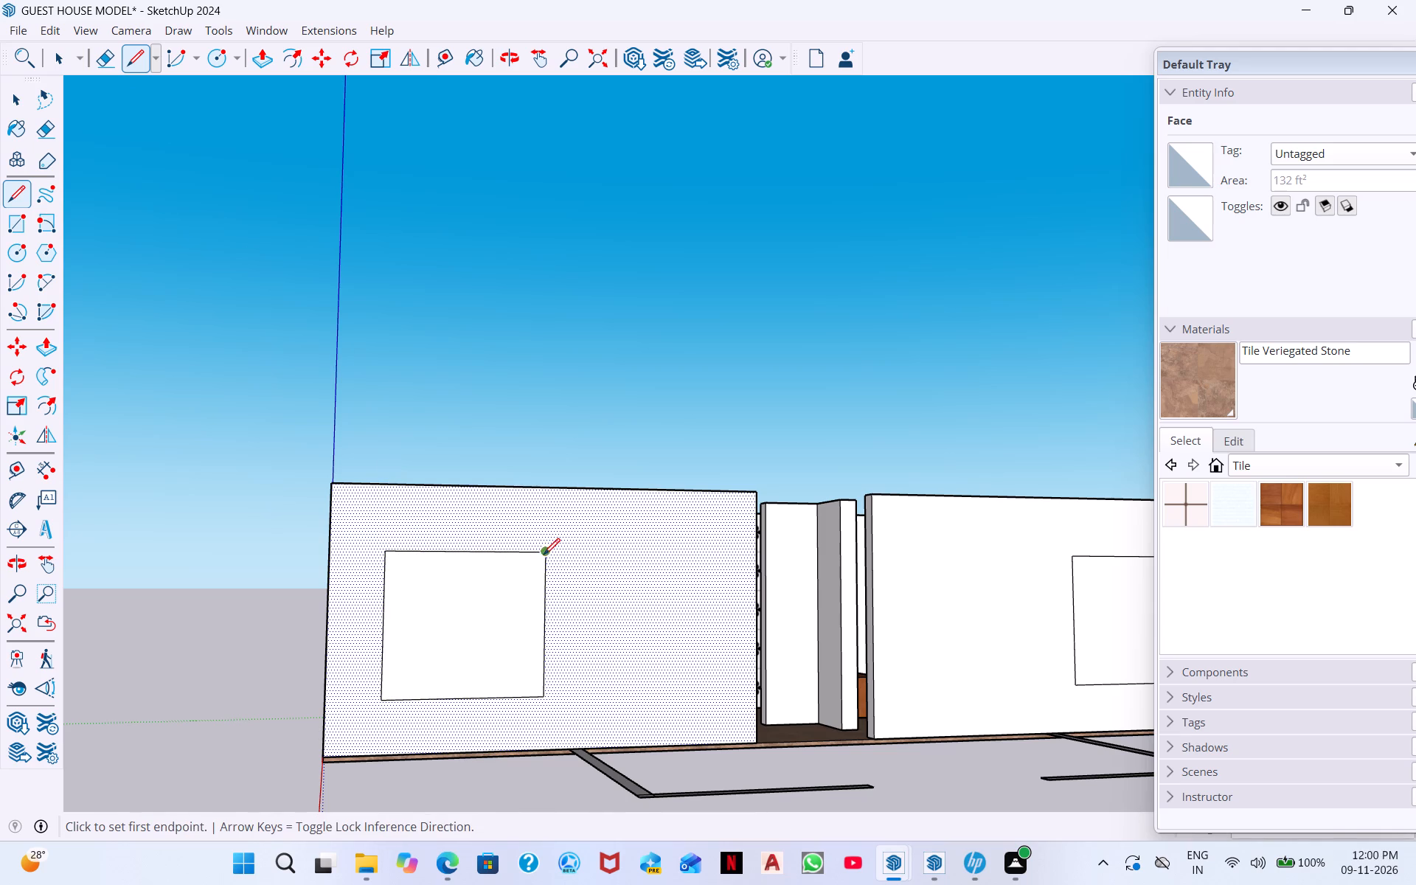
{"action": "left_click", "coordinate": [548, 553]}
{"action": "left_click", "coordinate": [541, 695]}
{"action": "left_click", "coordinate": [386, 699]}
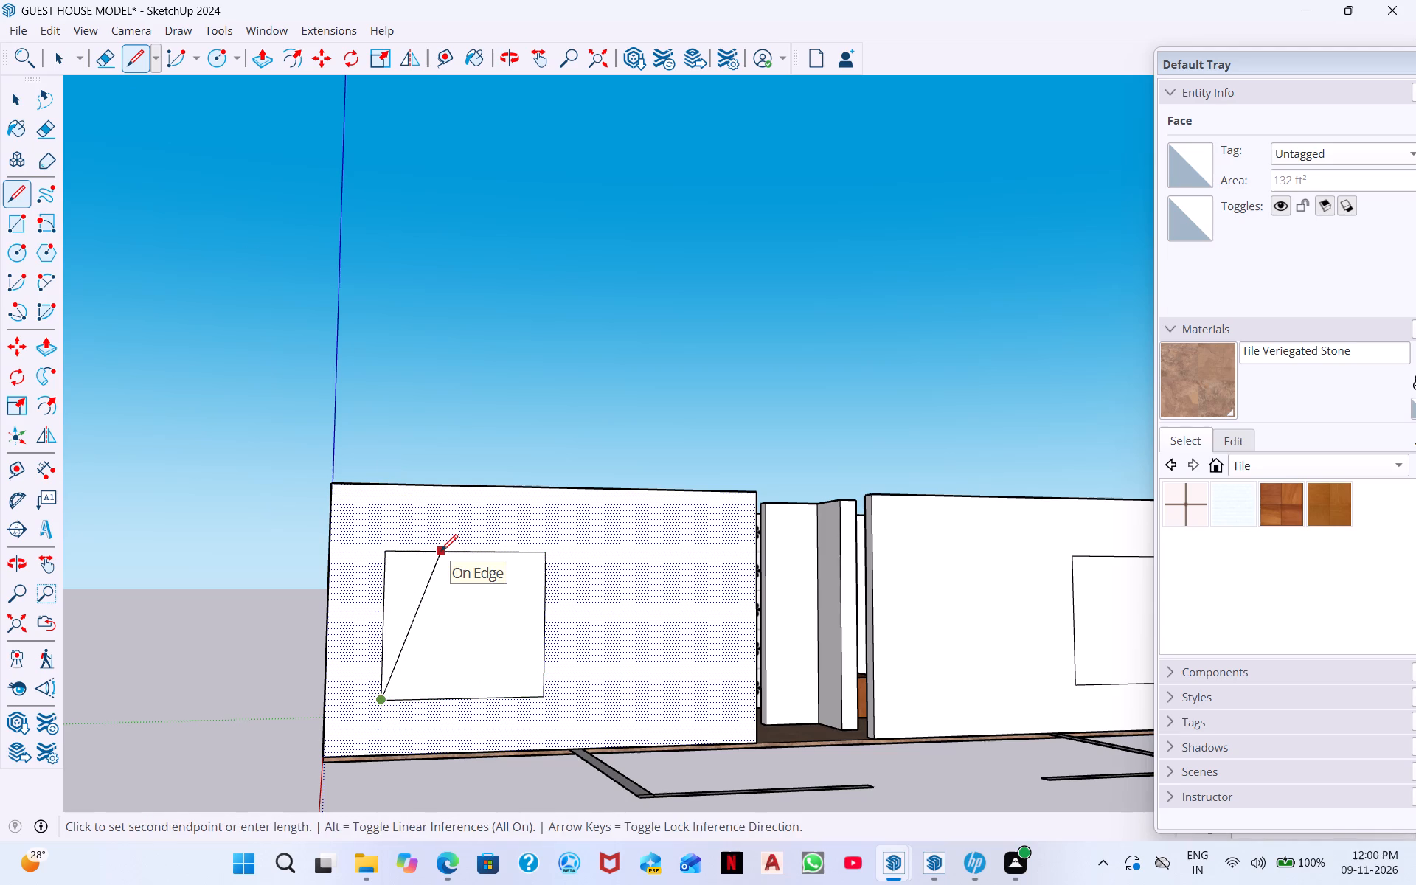
{"action": "key", "text": "Escape"}
{"action": "key", "text": "space"}
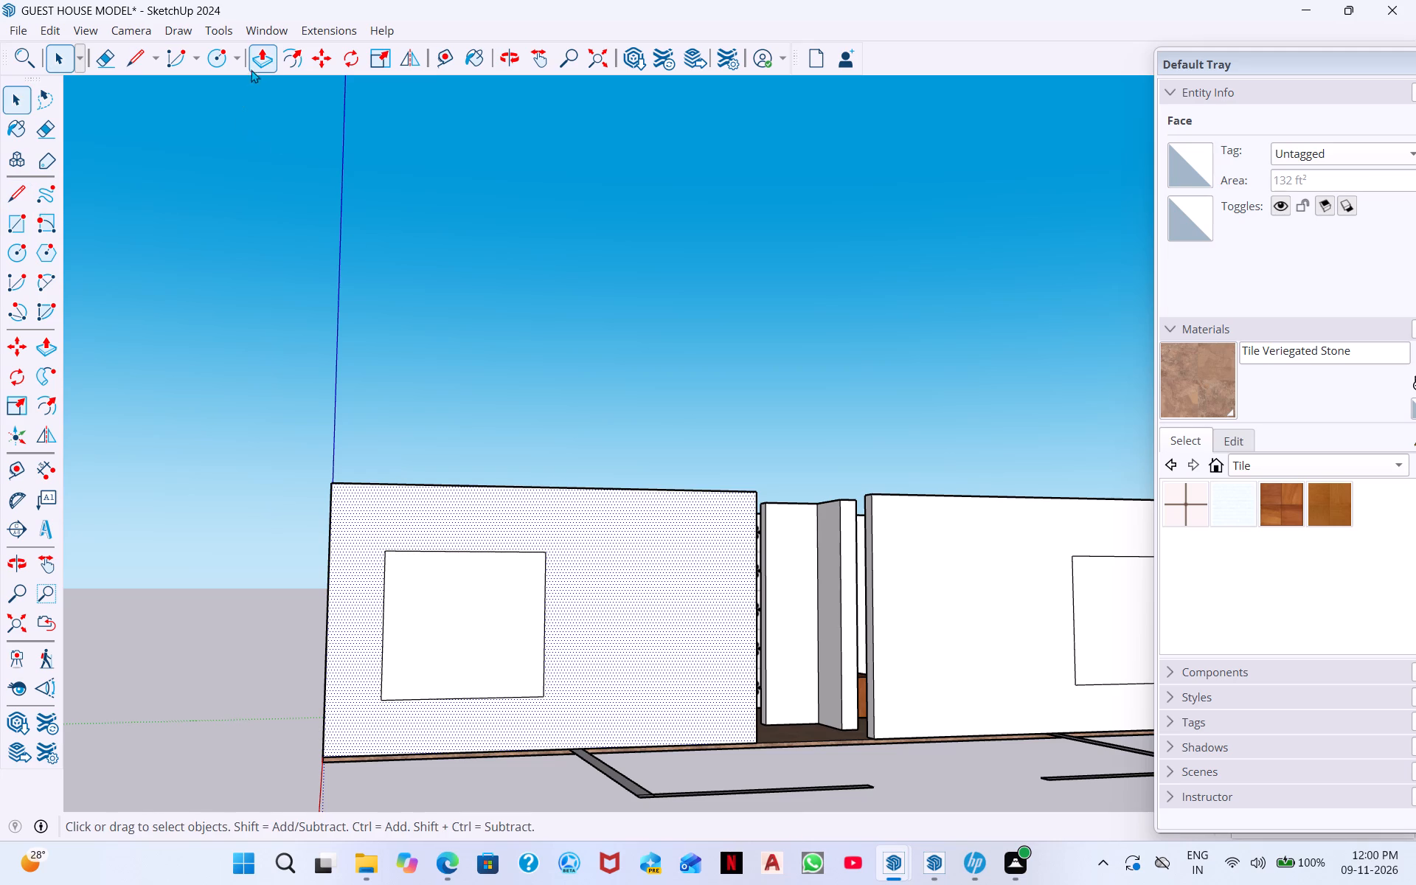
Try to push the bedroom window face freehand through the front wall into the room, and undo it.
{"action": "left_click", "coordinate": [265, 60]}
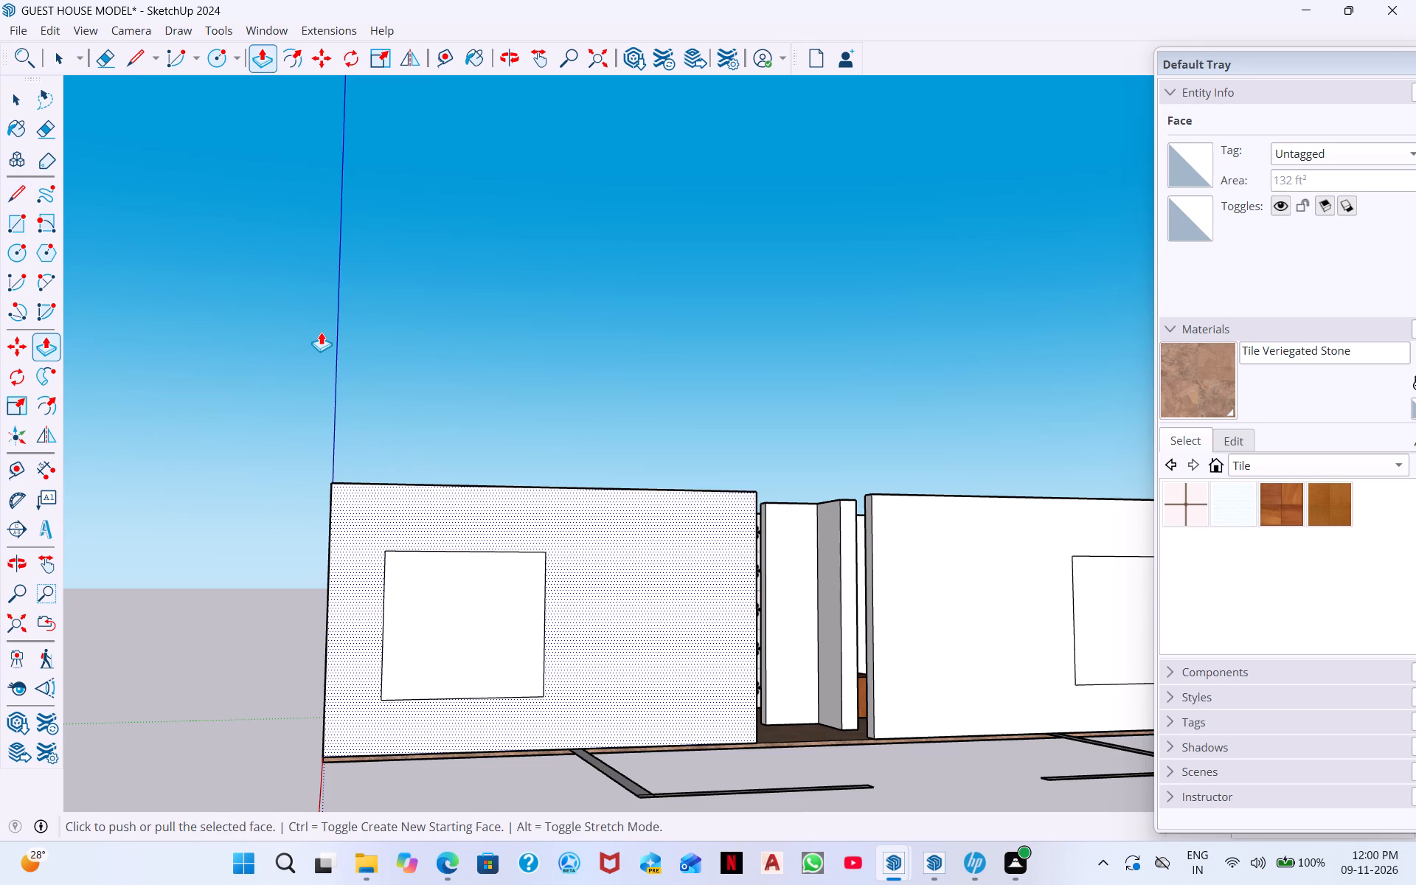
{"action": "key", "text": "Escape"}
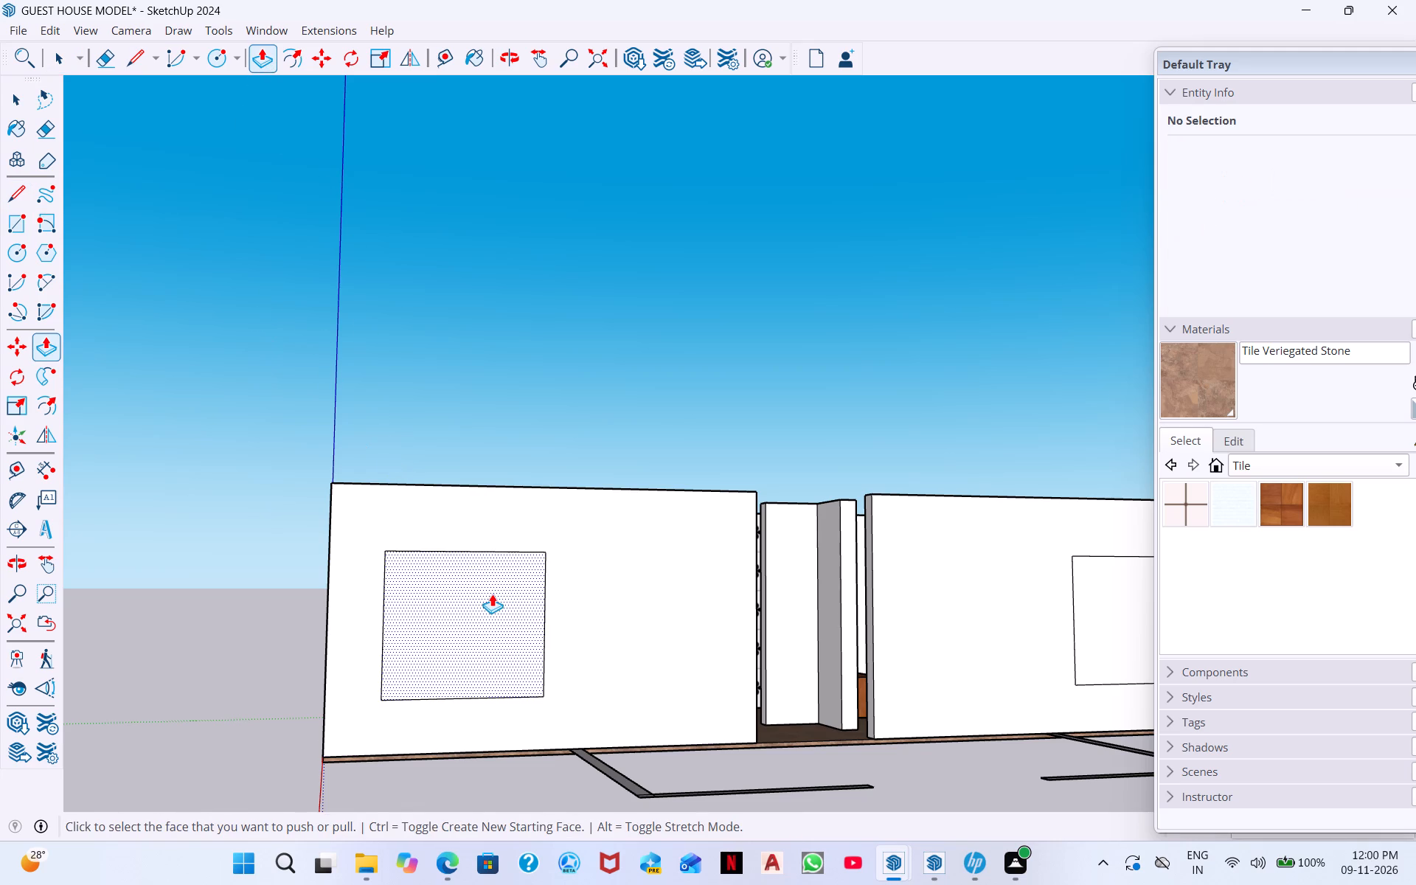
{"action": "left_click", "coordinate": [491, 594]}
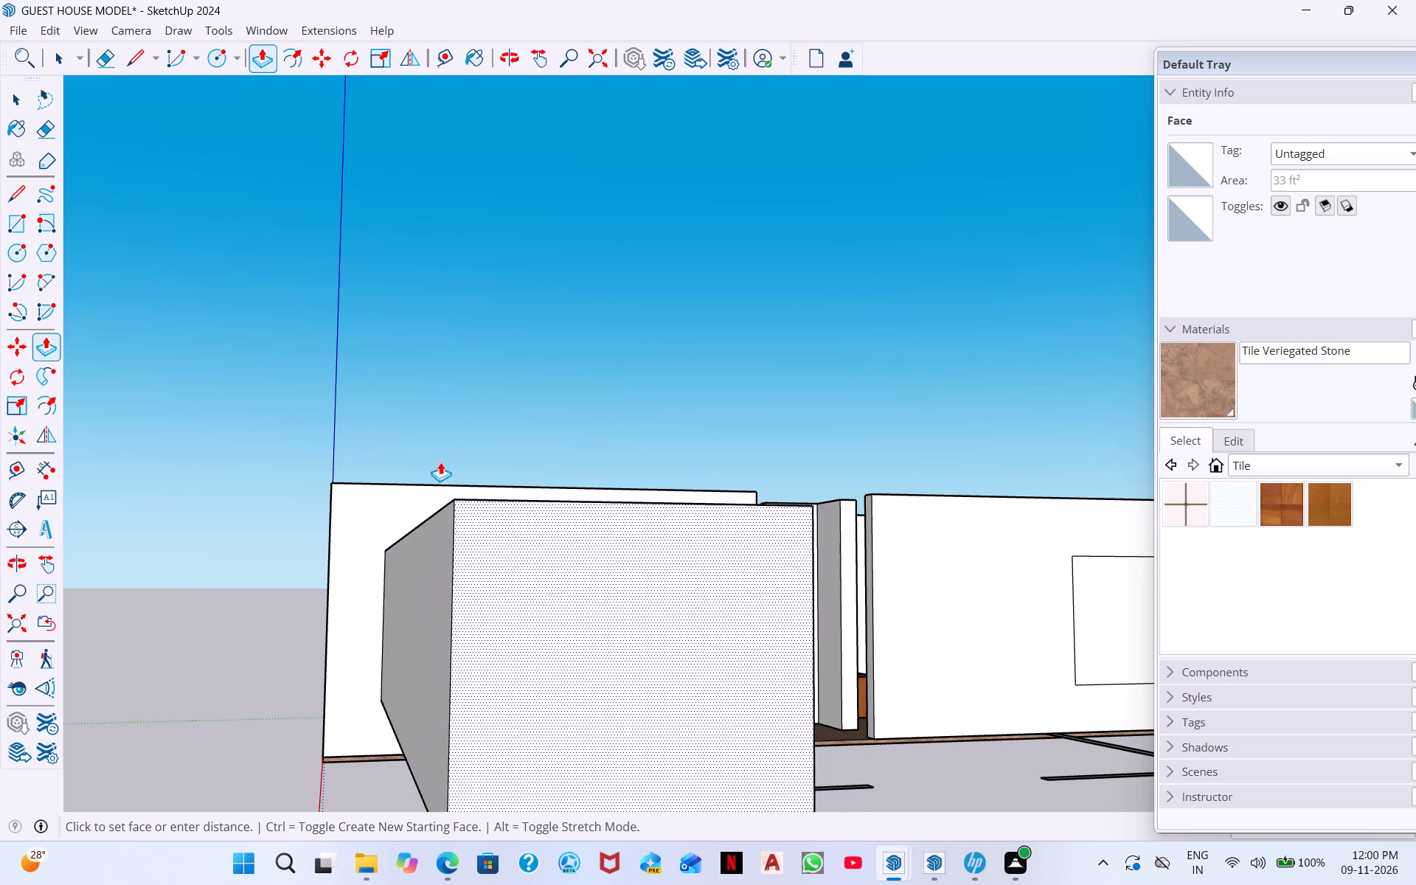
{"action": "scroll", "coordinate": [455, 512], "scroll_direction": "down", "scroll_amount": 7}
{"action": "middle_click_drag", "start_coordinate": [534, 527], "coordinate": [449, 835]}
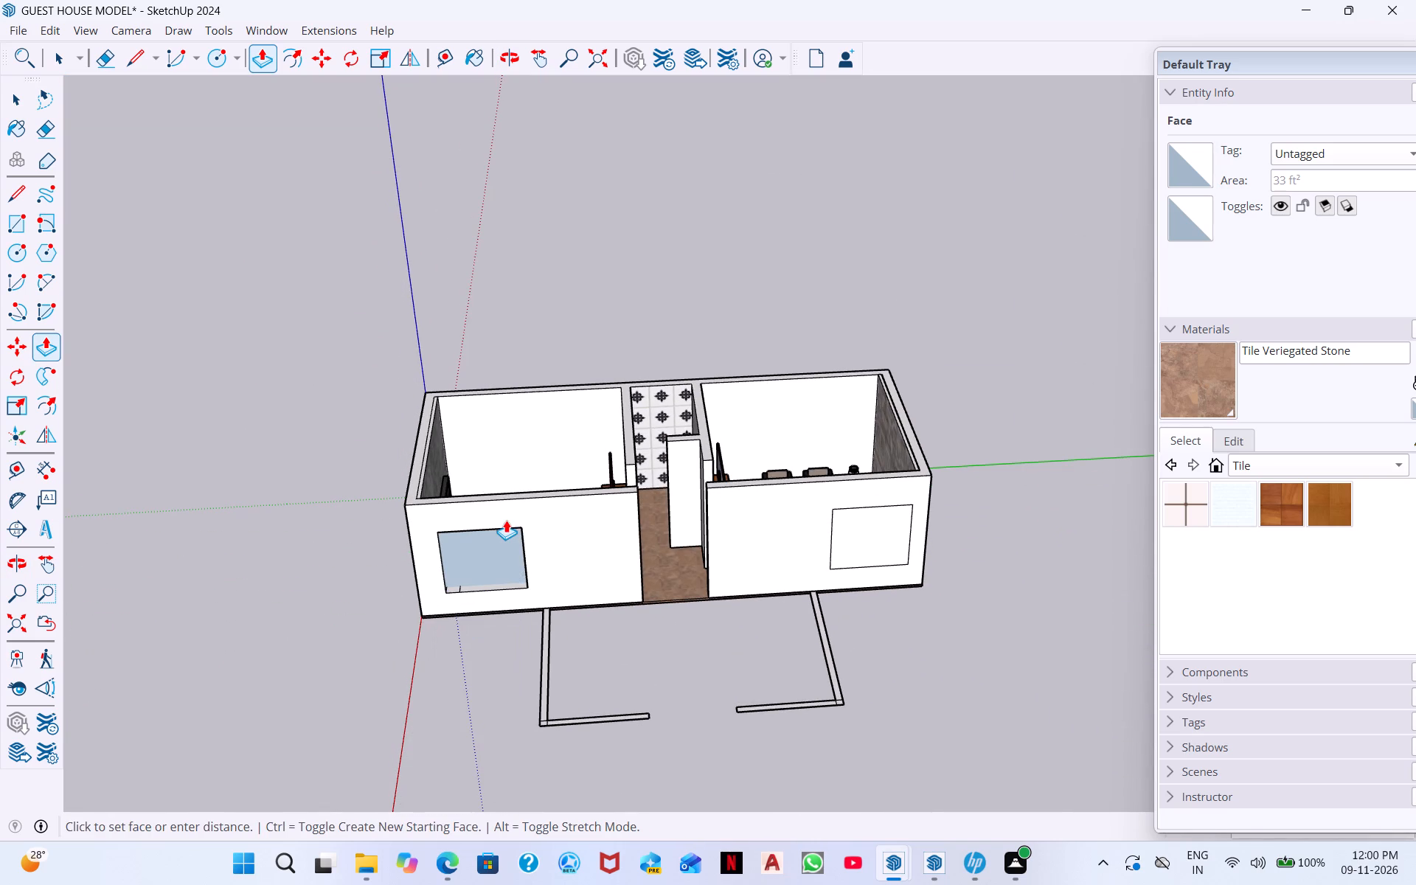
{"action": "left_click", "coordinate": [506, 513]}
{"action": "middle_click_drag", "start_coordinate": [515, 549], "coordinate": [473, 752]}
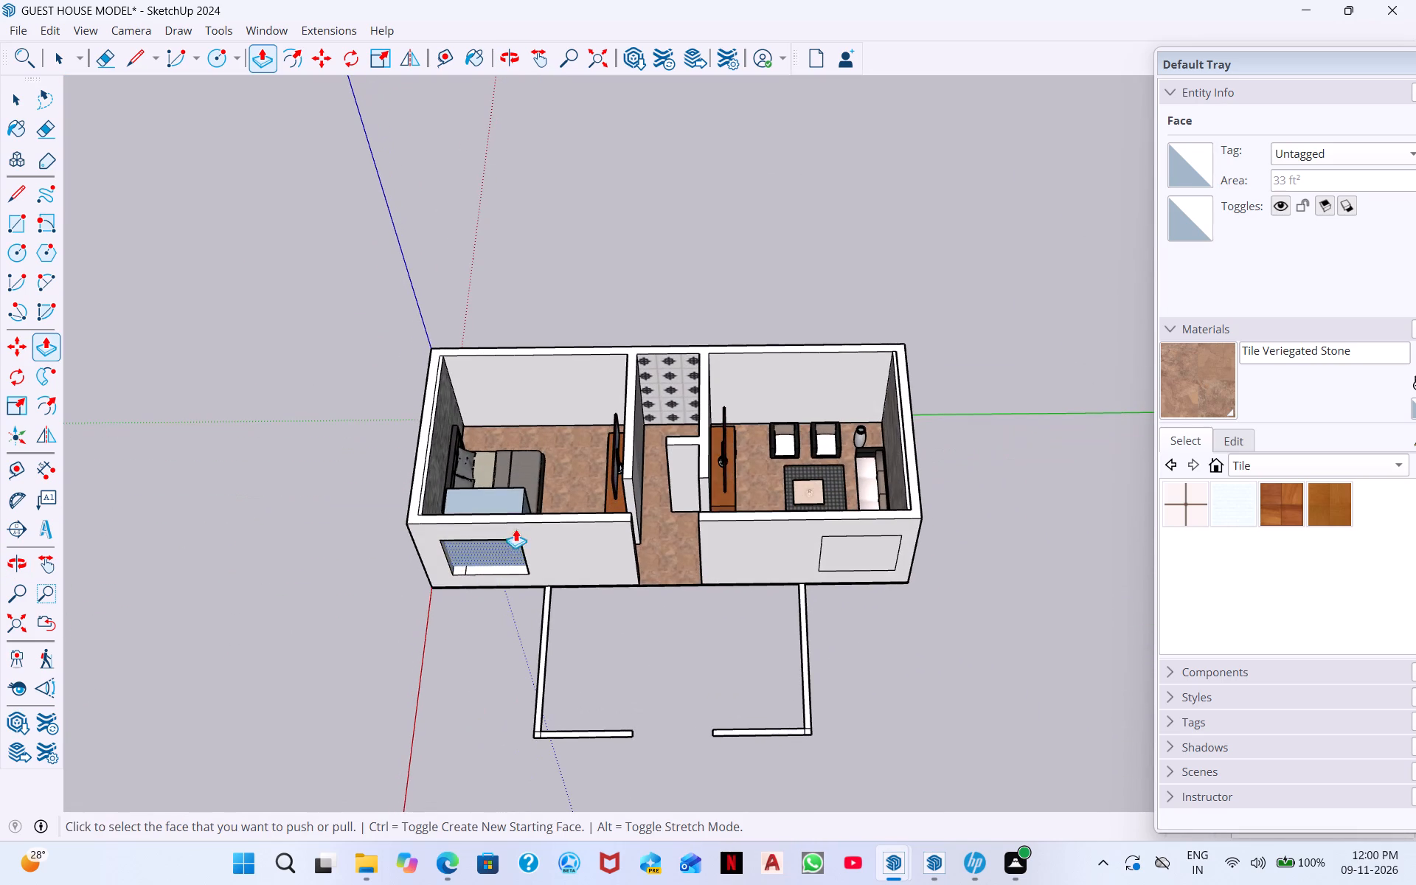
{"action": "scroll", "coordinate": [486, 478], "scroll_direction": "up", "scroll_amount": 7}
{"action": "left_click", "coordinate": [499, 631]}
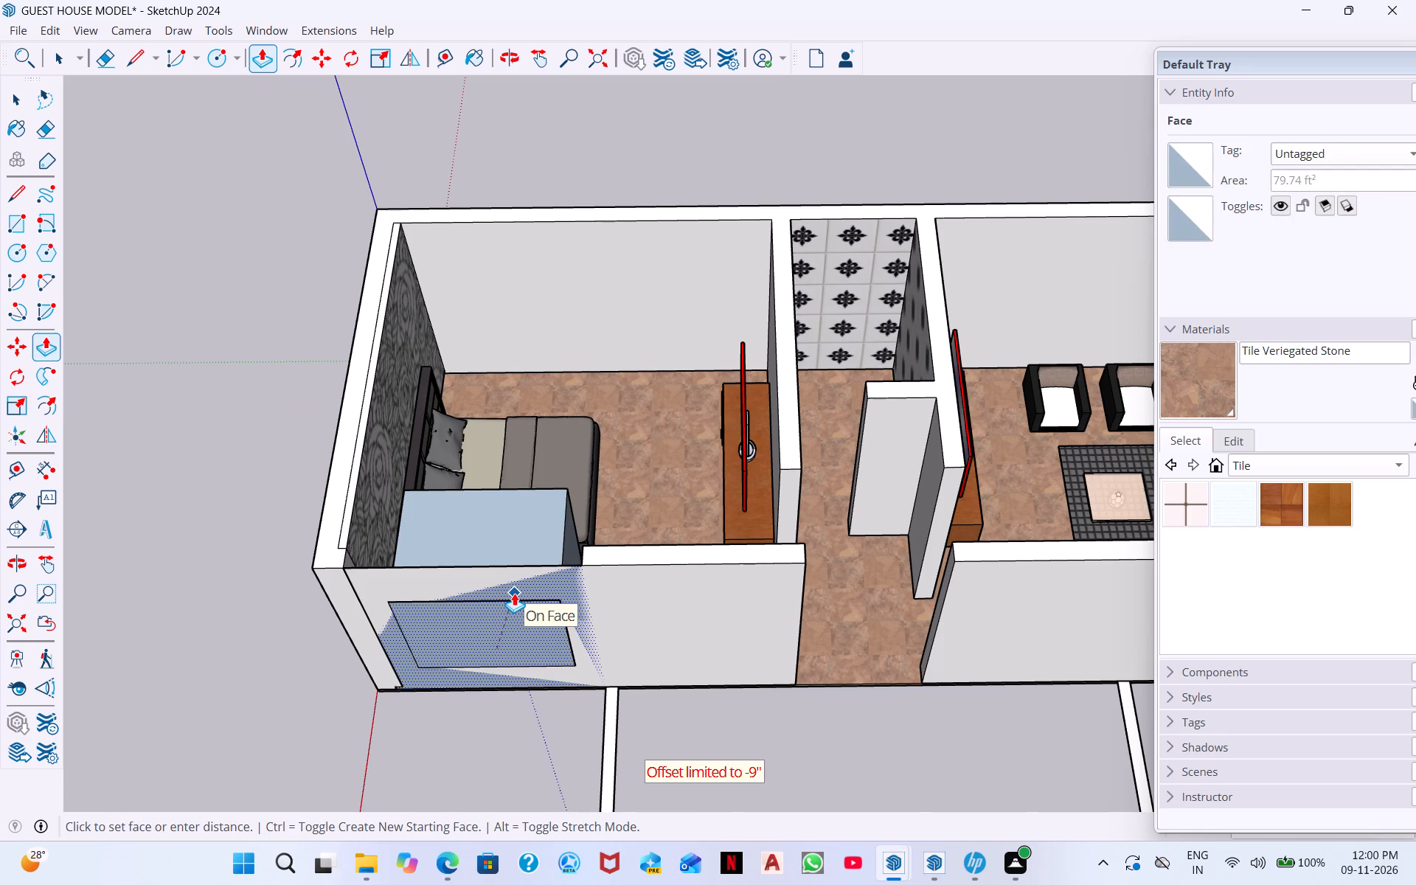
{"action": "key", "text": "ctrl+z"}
Push the bedroom window face in by 9" to cut the opening through the front wall.
{"action": "left_click", "coordinate": [471, 632]}
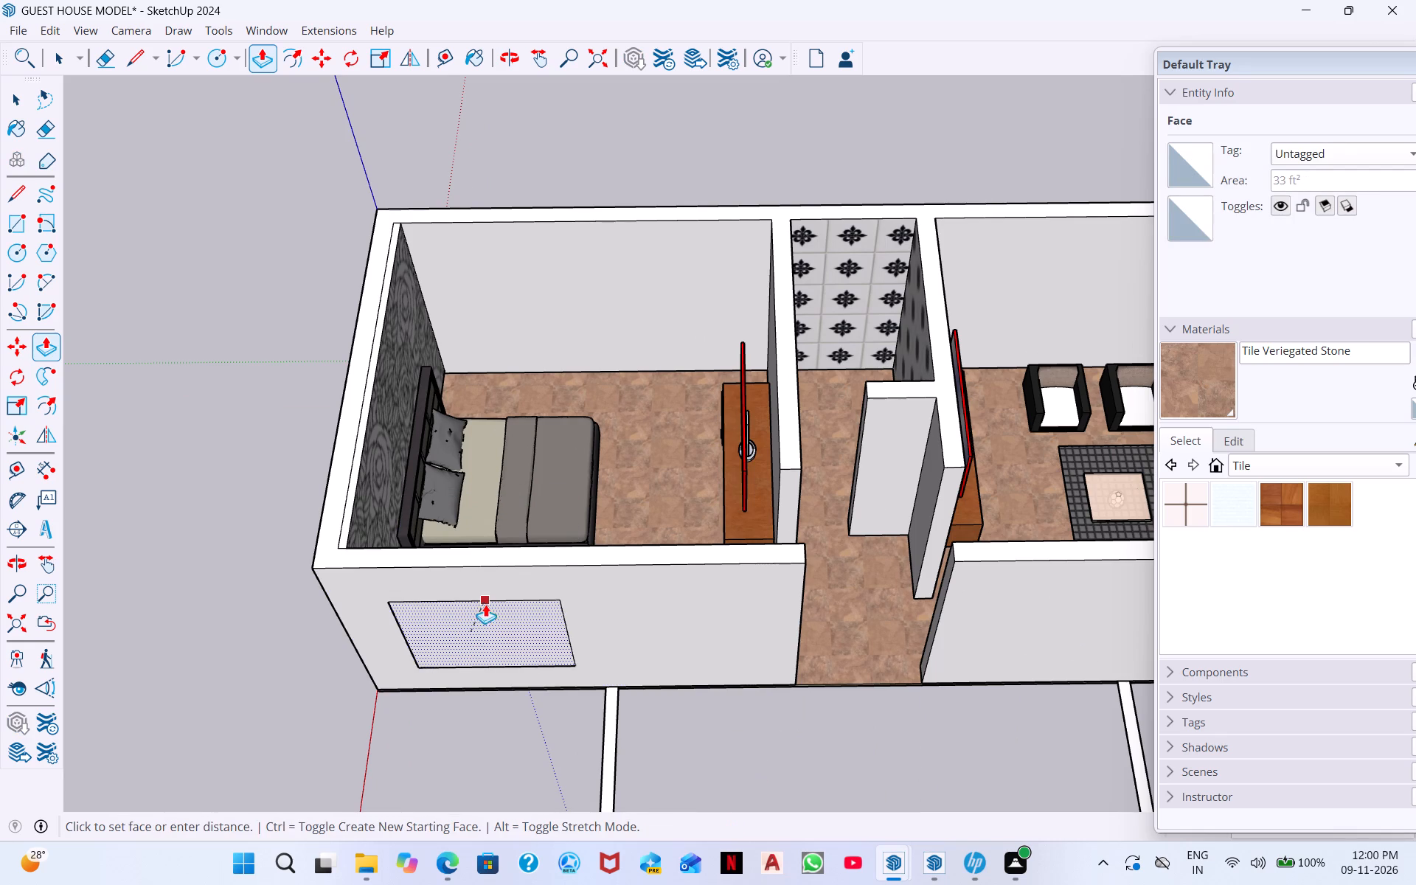
{"action": "left_click", "coordinate": [490, 598]}
{"action": "scroll", "coordinate": [490, 598], "scroll_direction": "up", "scroll_amount": 4}
{"action": "double_click", "coordinate": [476, 621]}
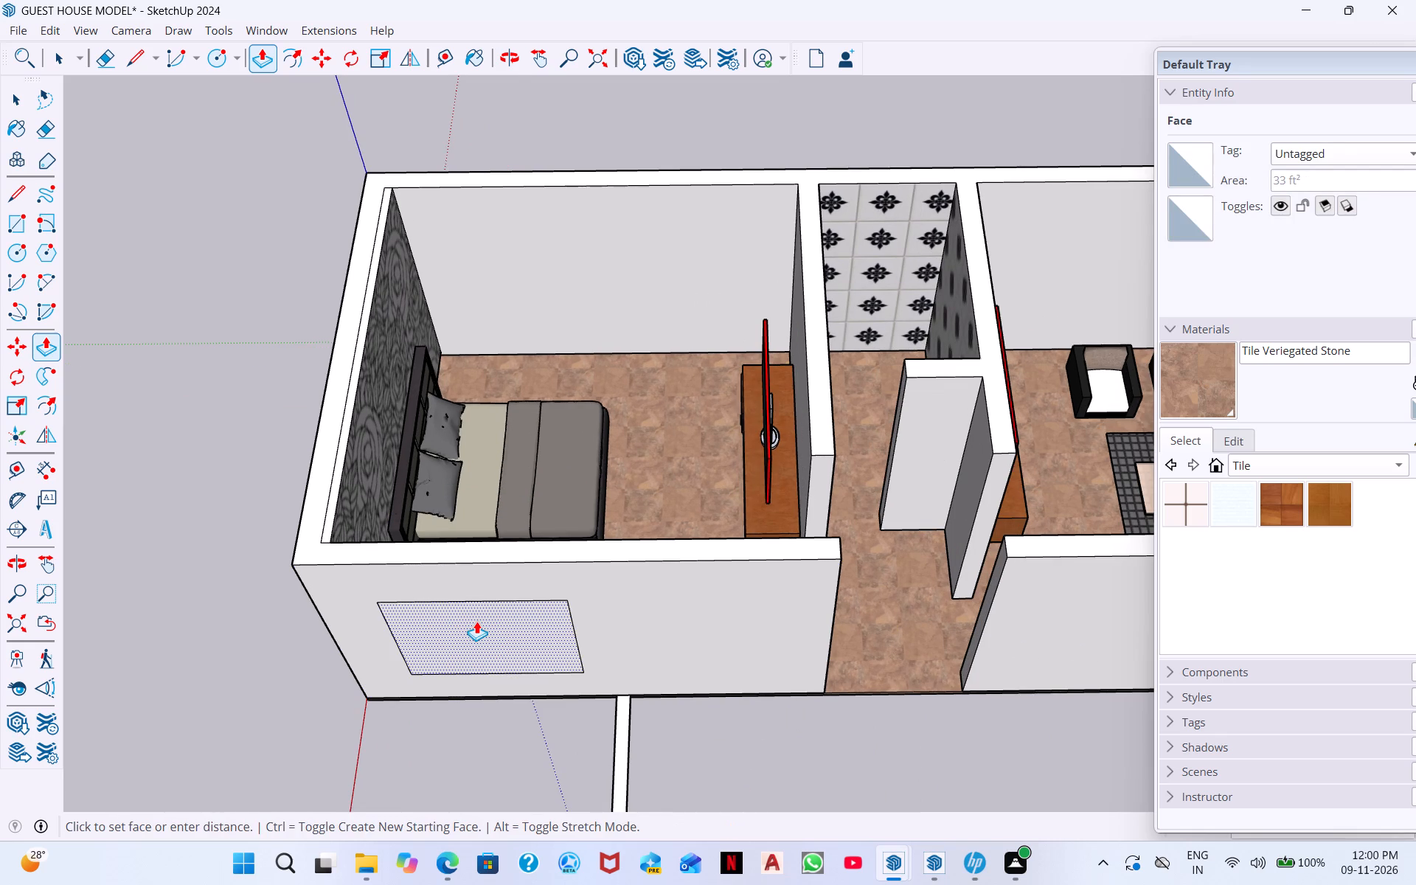
{"action": "middle_click_drag", "start_coordinate": [476, 620], "coordinate": [444, 738]}
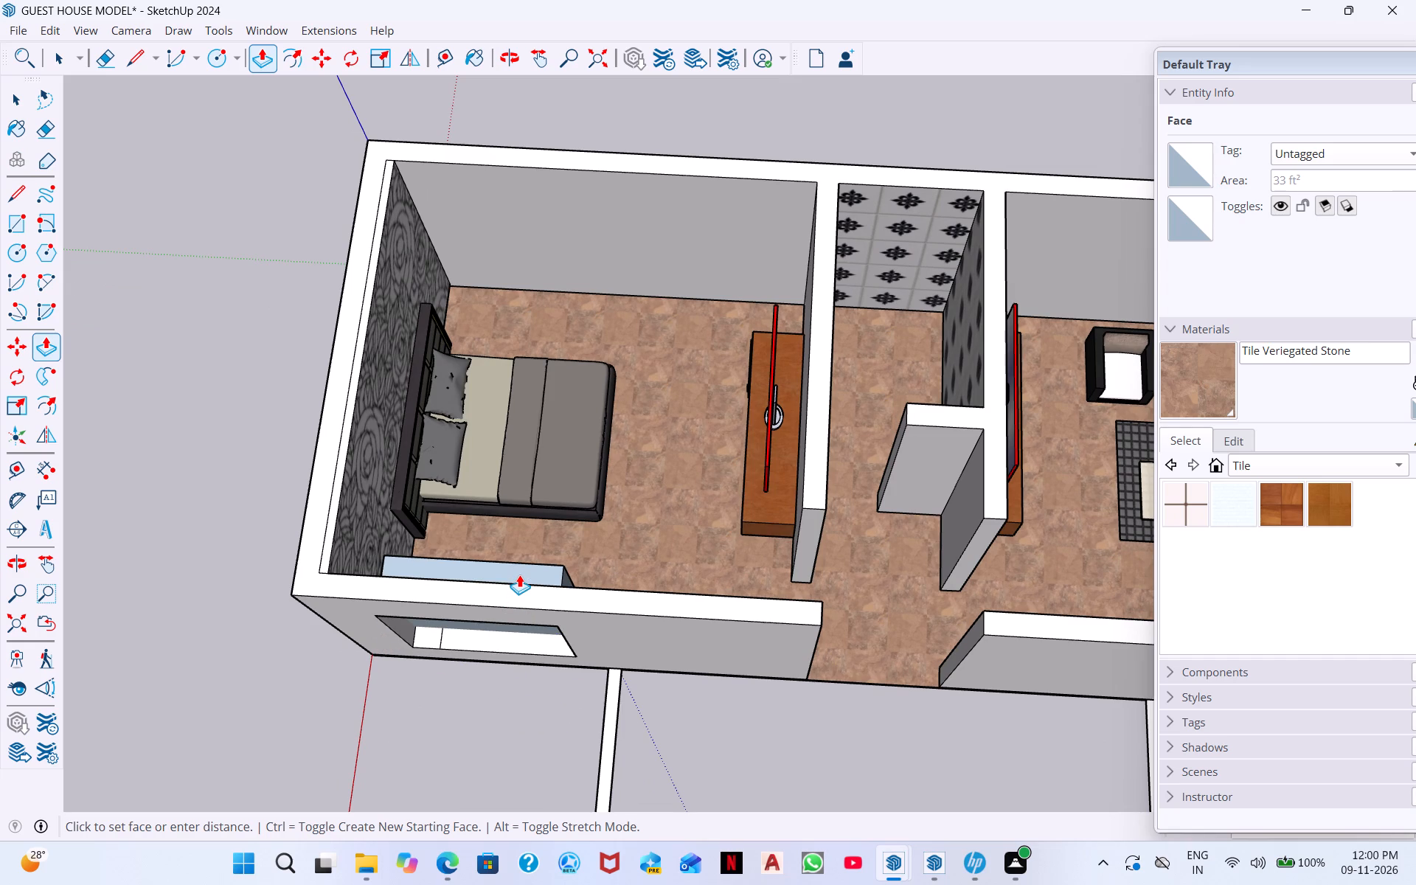
{"action": "key", "text": "9"}
{"action": "key", "text": "shift+quotedbl"}
{"action": "key", "text": "Return"}
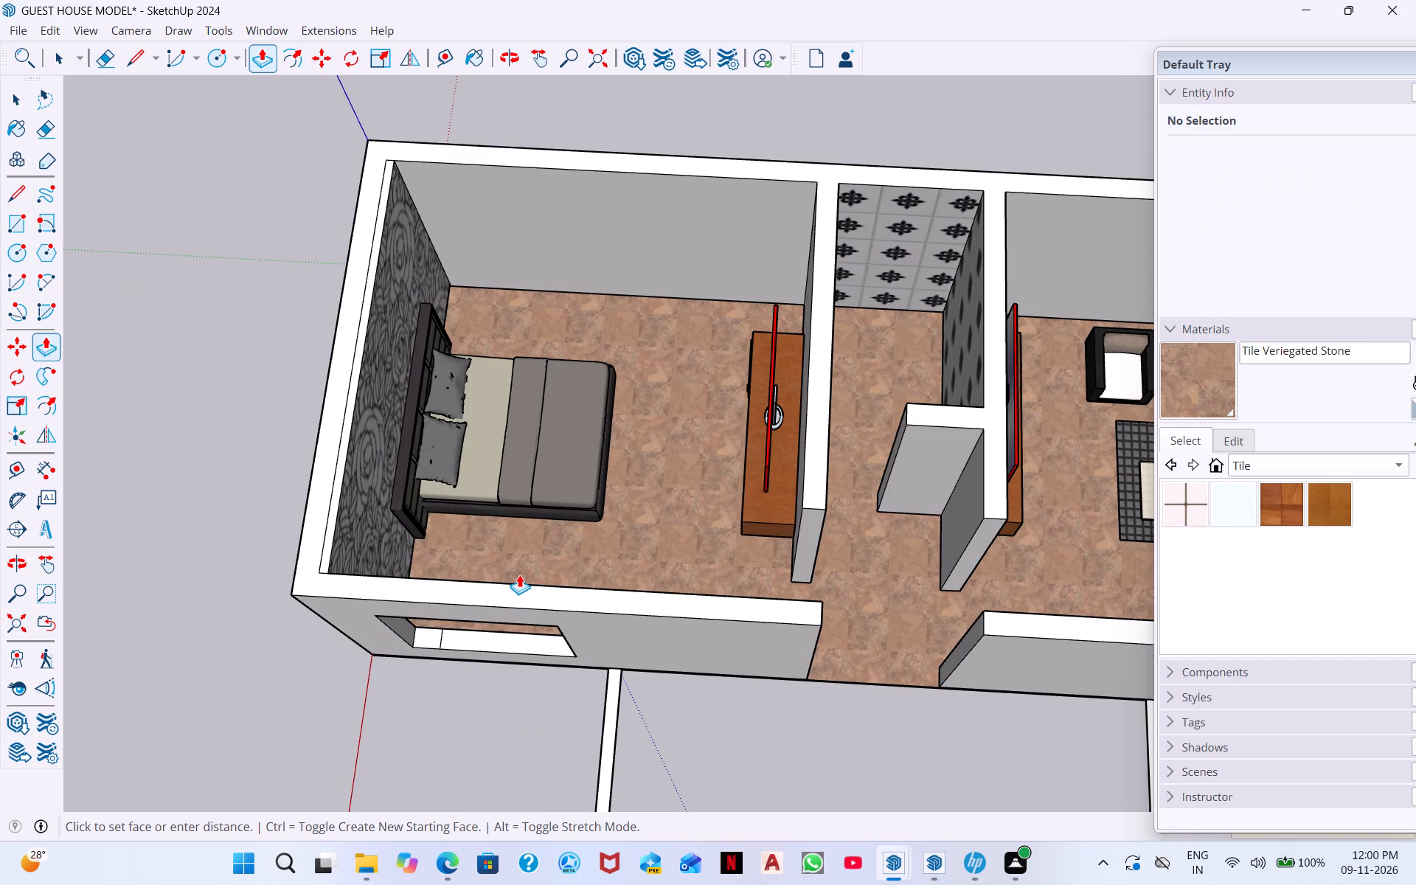
Push the living room window face in by 9" to cut the opening through its front wall.
{"action": "middle_click_drag", "start_coordinate": [517, 589], "coordinate": [518, 444]}
{"action": "middle_click_drag", "start_coordinate": [729, 670], "coordinate": [777, 597]}
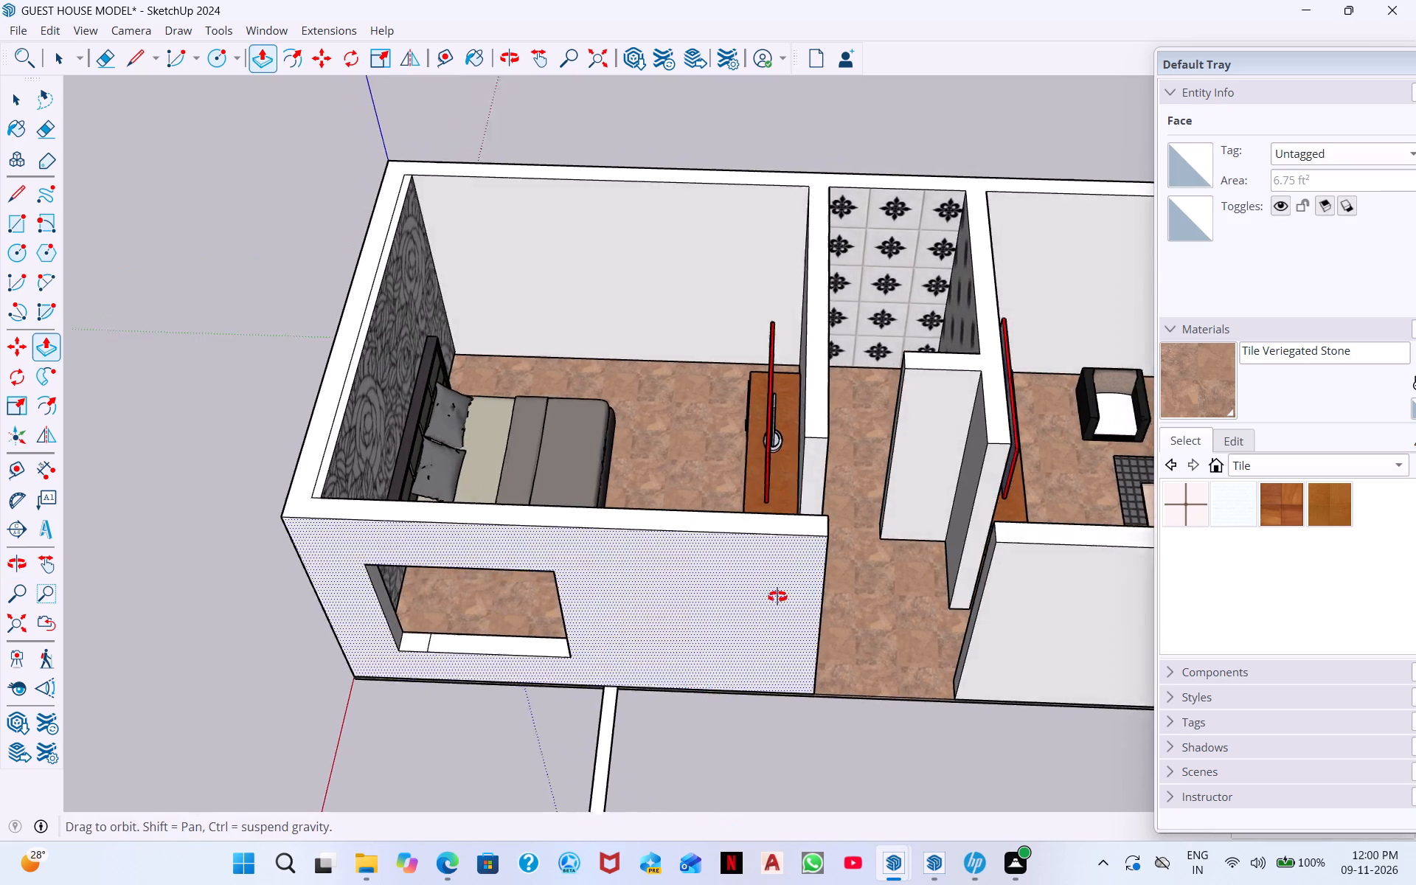
{"action": "middle_click_drag", "start_coordinate": [777, 597], "coordinate": [830, 528]}
{"action": "scroll", "coordinate": [932, 544], "scroll_direction": "down", "scroll_amount": 6}
{"action": "scroll", "coordinate": [1124, 529], "scroll_direction": "down", "scroll_amount": 1}
{"action": "middle_click_drag", "start_coordinate": [1117, 535], "coordinate": [1021, 512]}
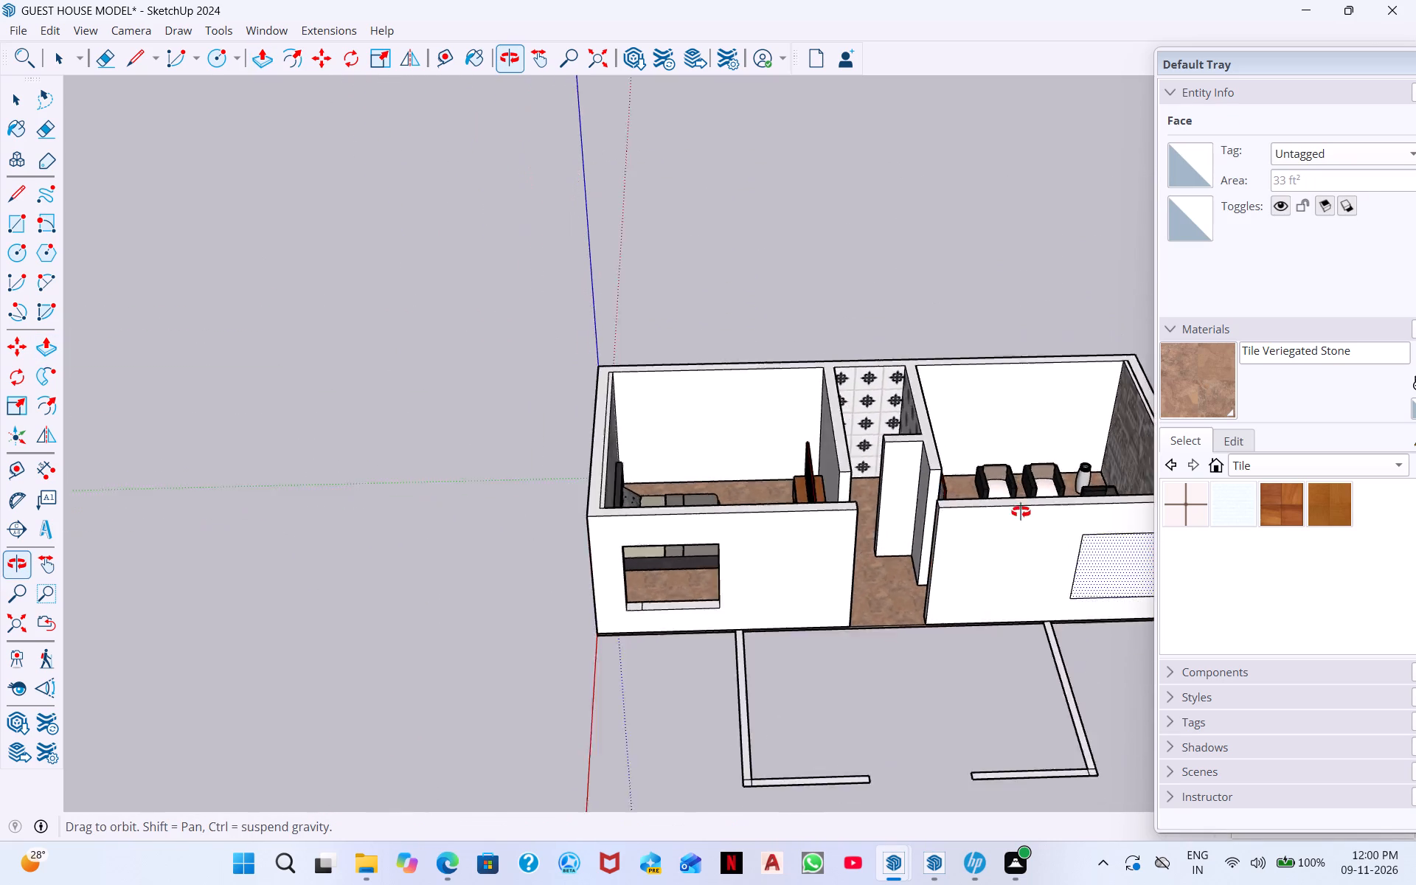
{"action": "middle_click_drag", "start_coordinate": [1021, 512], "coordinate": [683, 507]}
{"action": "left_click", "coordinate": [923, 709]}
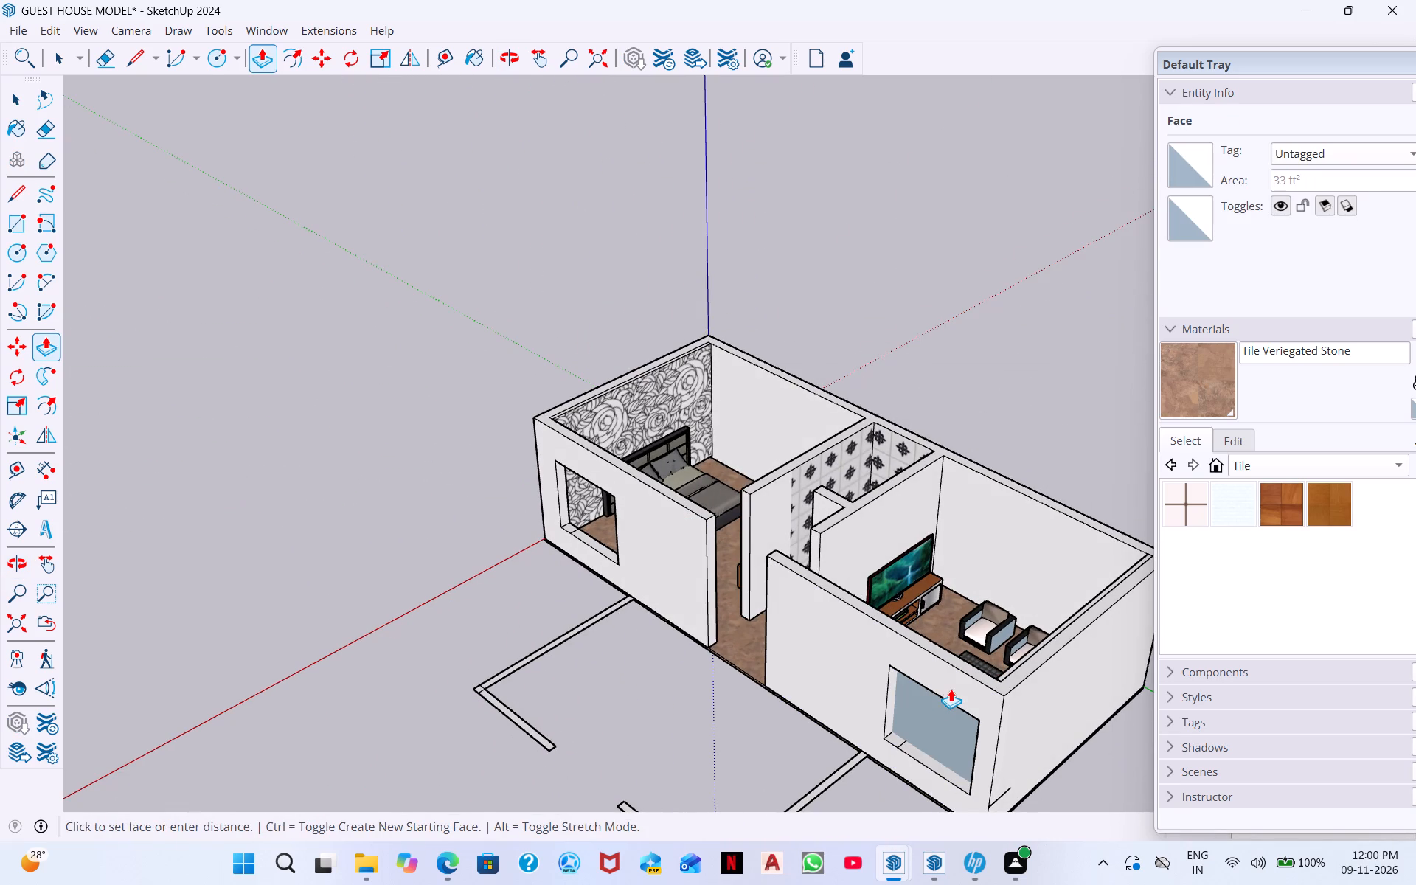
{"action": "type", "text": "9\""}
{"action": "key", "text": "Return"}
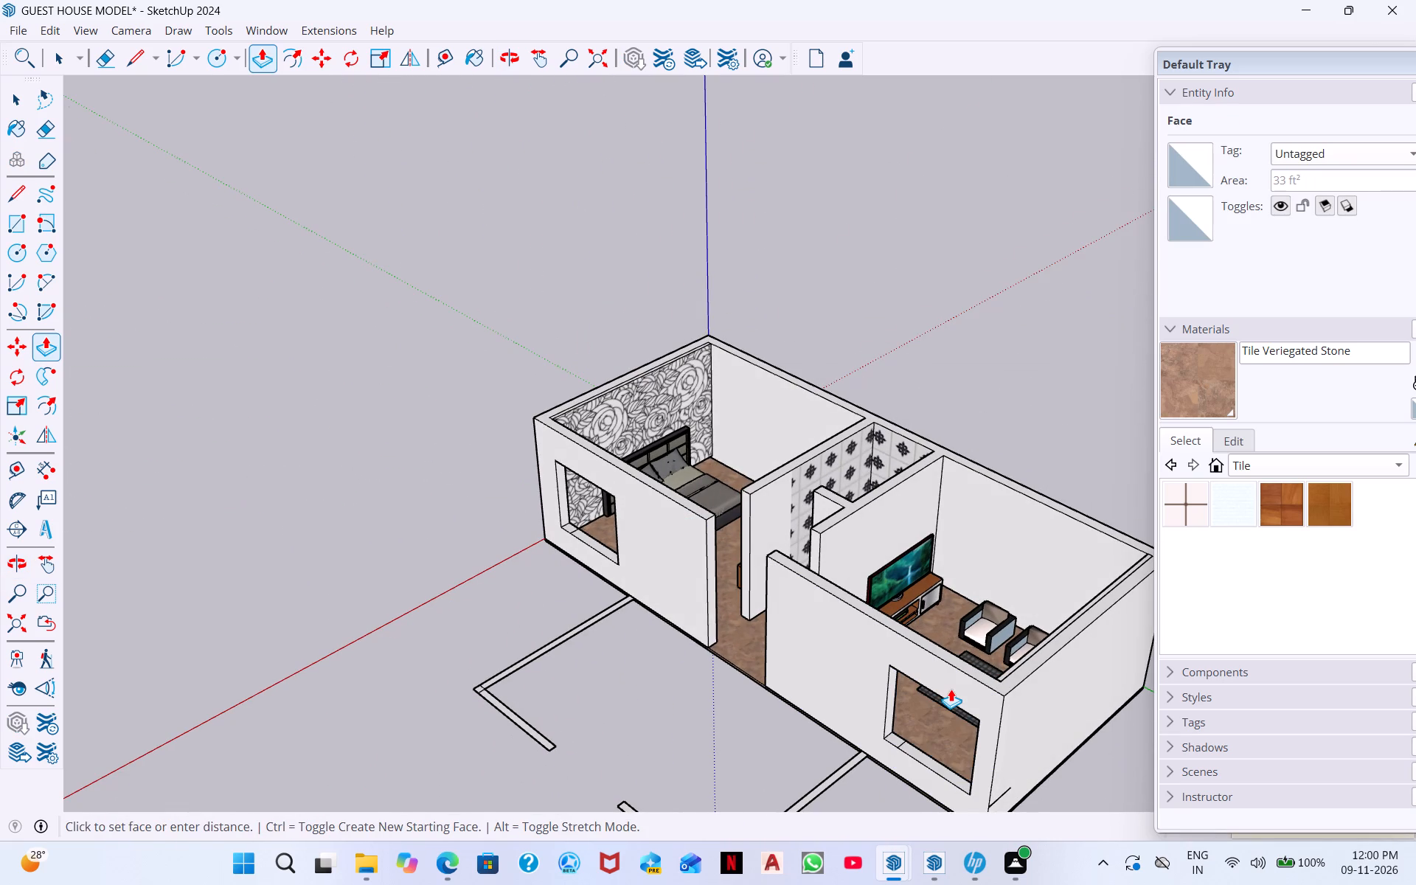
Erase the leftover edge crossing the sill of the bedroom window opening.
{"action": "middle_click_drag", "start_coordinate": [909, 661], "coordinate": [1124, 445]}
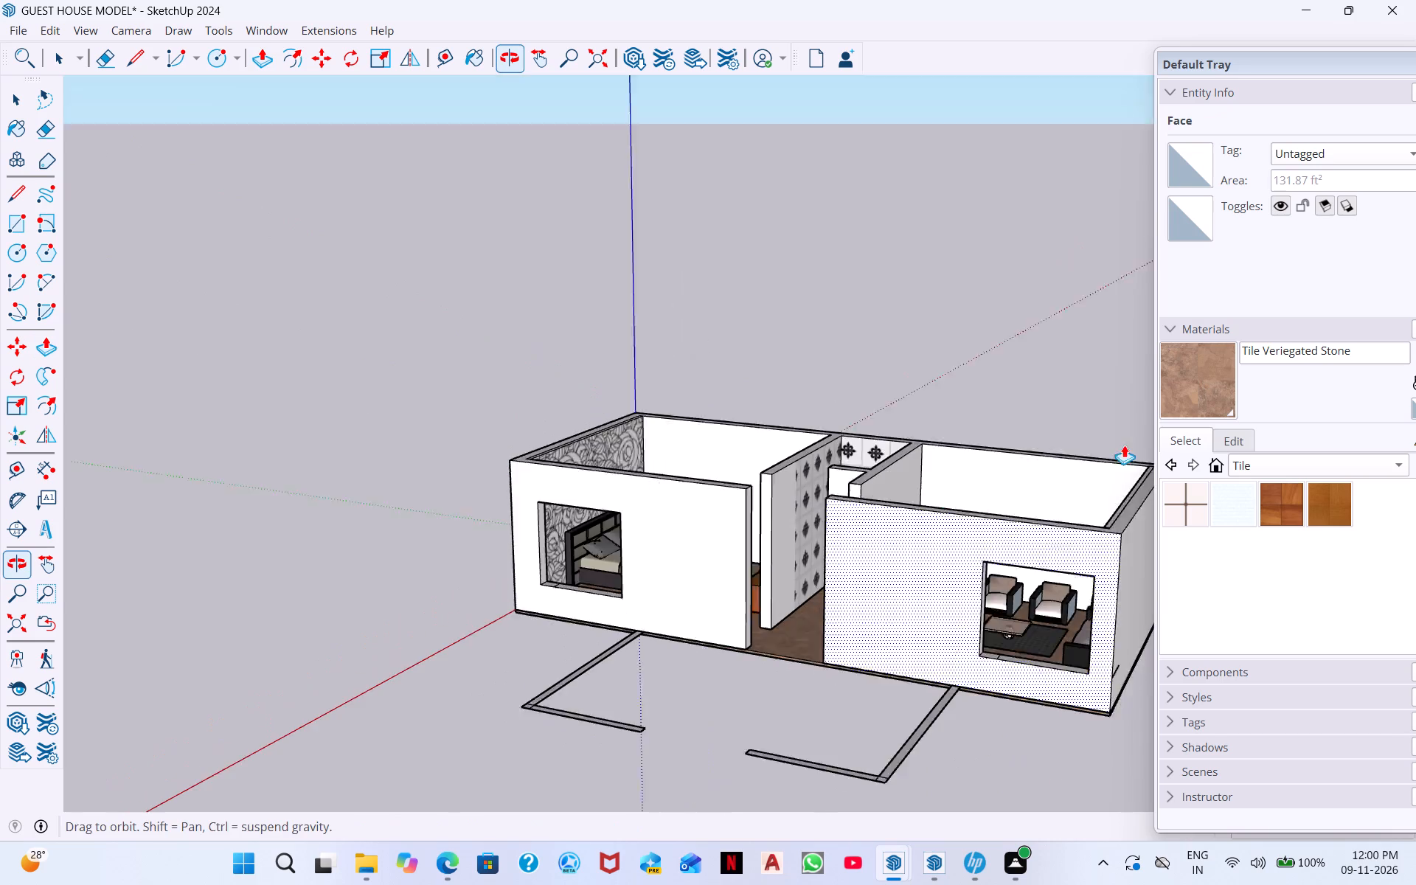
{"action": "middle_click_drag", "start_coordinate": [1124, 445], "coordinate": [1119, 449]}
{"action": "middle_click_drag", "start_coordinate": [1021, 562], "coordinate": [675, 478]}
{"action": "middle_click_drag", "start_coordinate": [769, 537], "coordinate": [542, 884]}
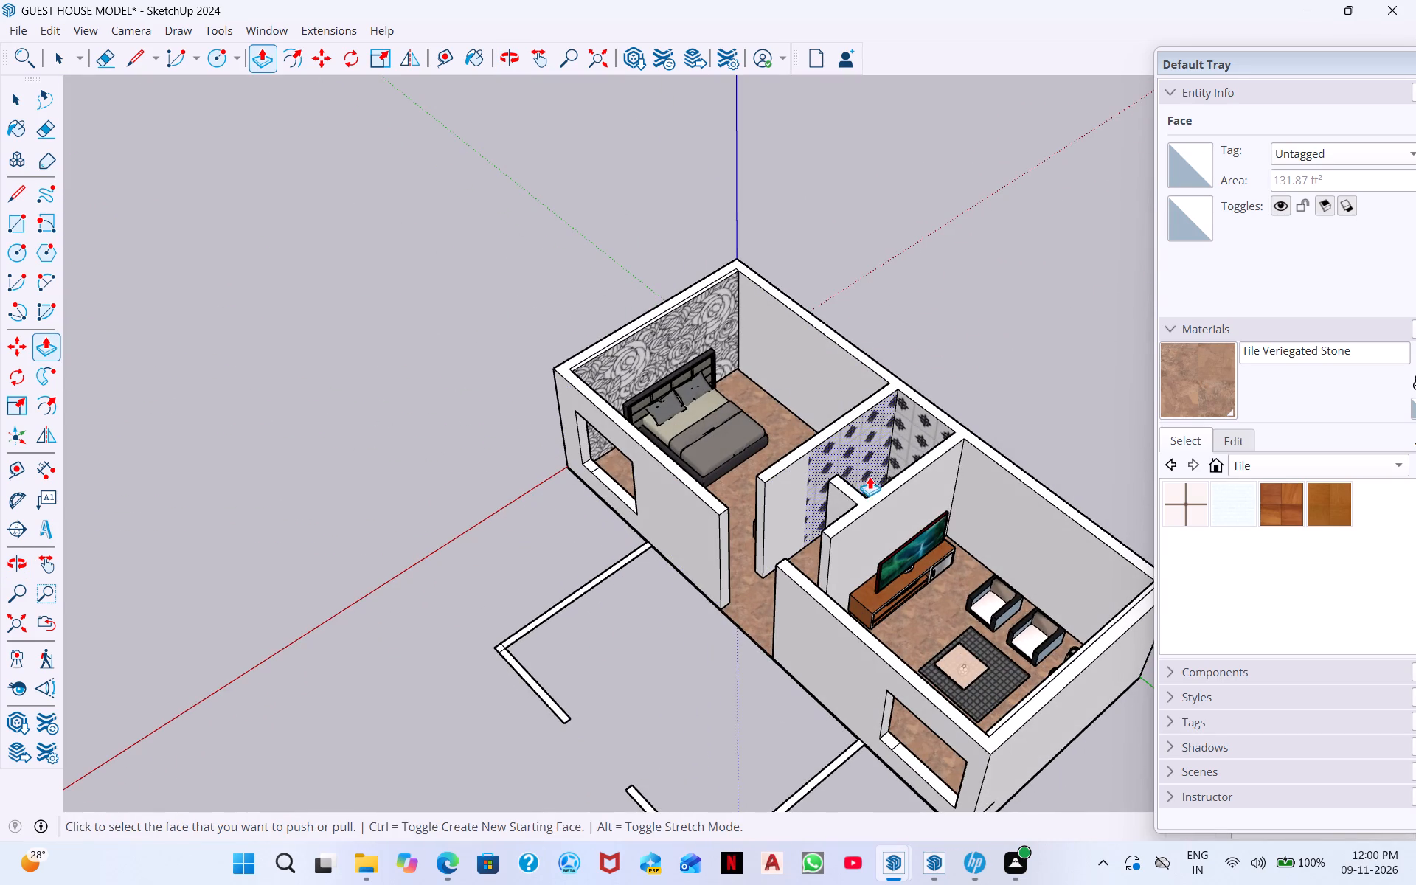
{"action": "key", "text": "space"}
{"action": "middle_click_drag", "start_coordinate": [759, 534], "coordinate": [994, 623]}
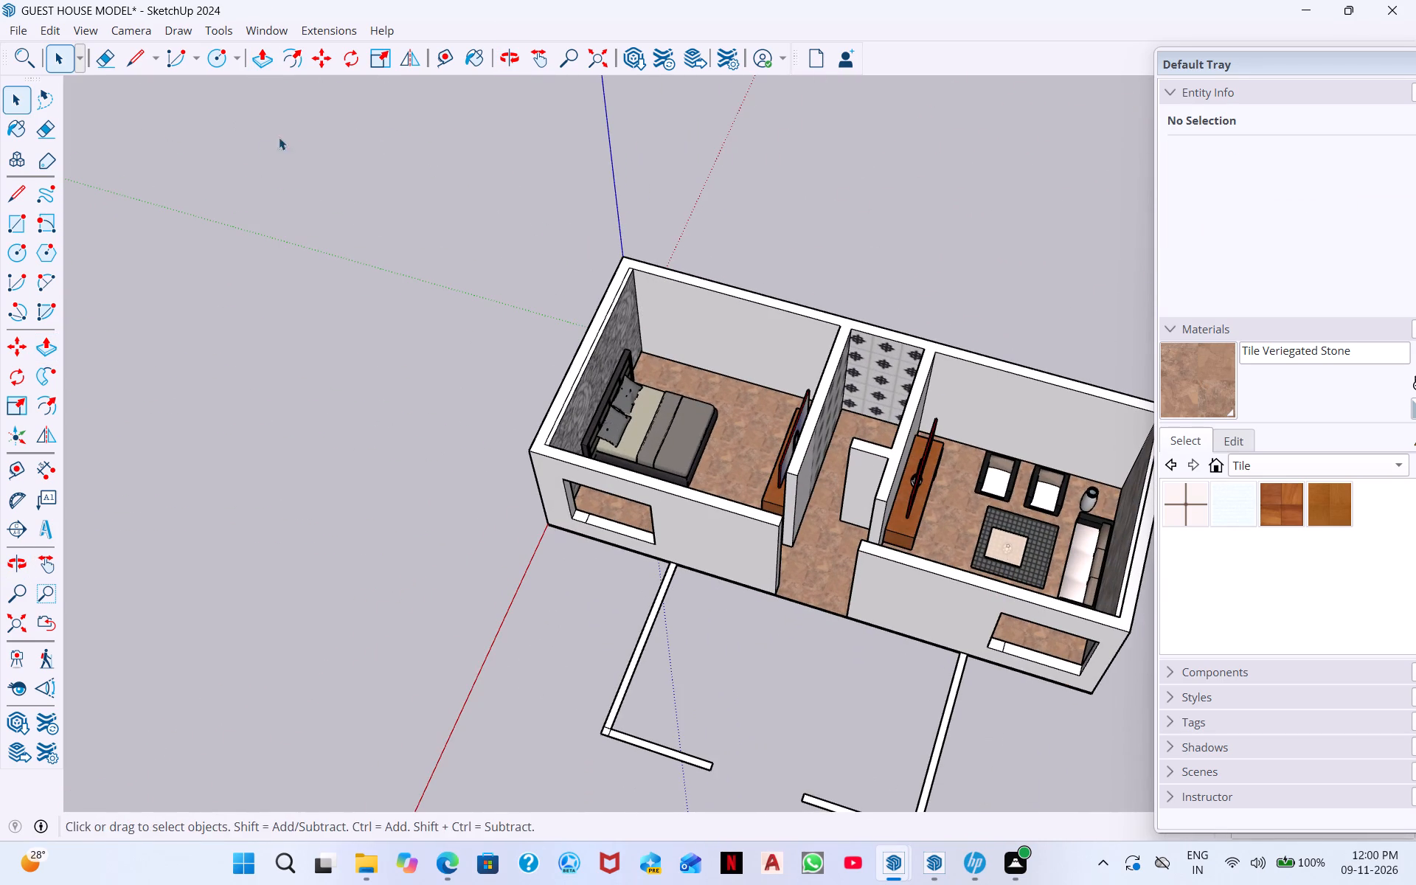
{"action": "left_click", "coordinate": [100, 61]}
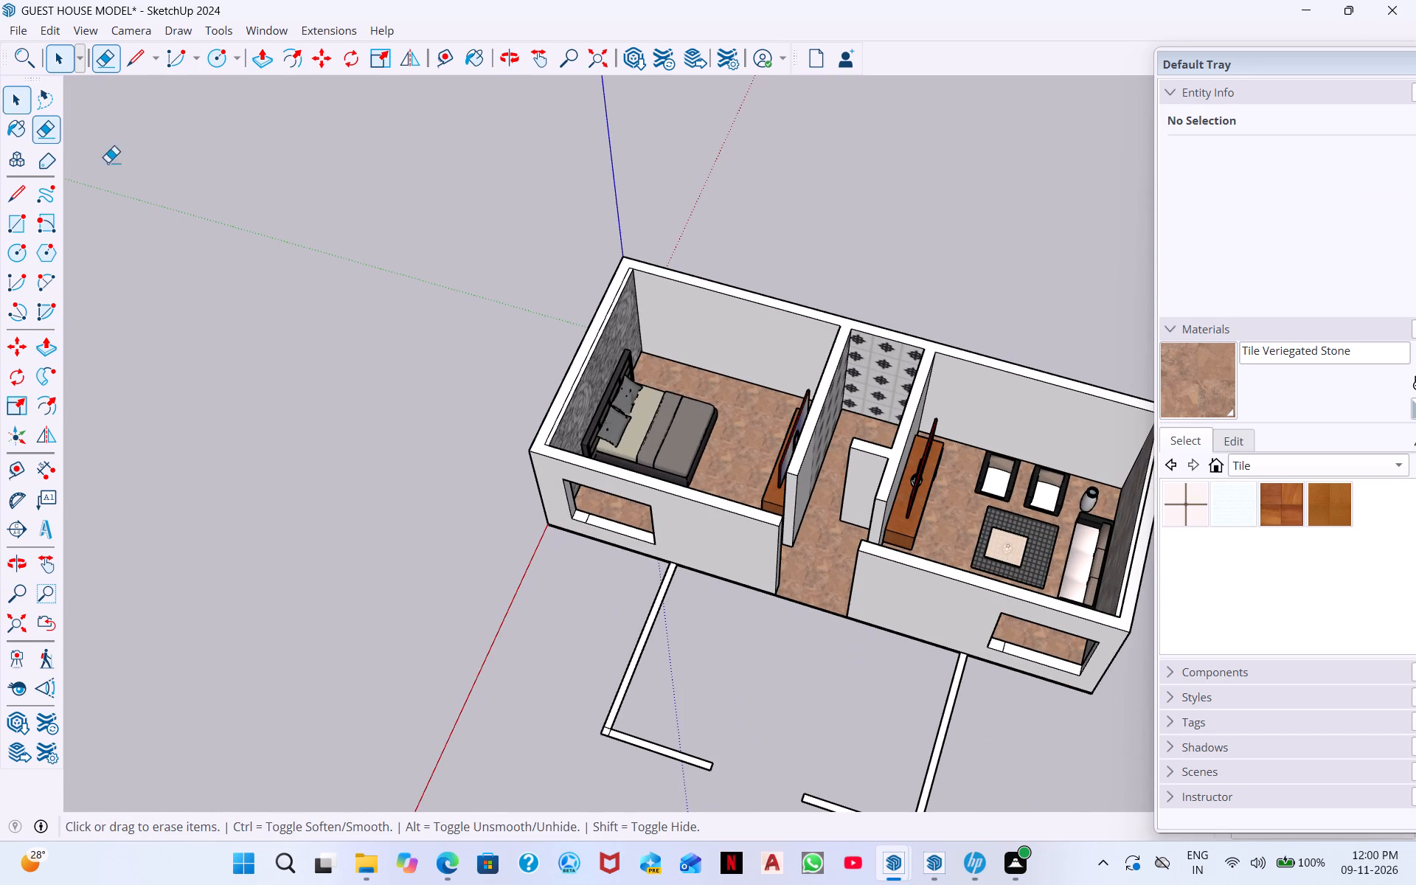
{"action": "scroll", "coordinate": [525, 518], "scroll_direction": "up", "scroll_amount": 9}
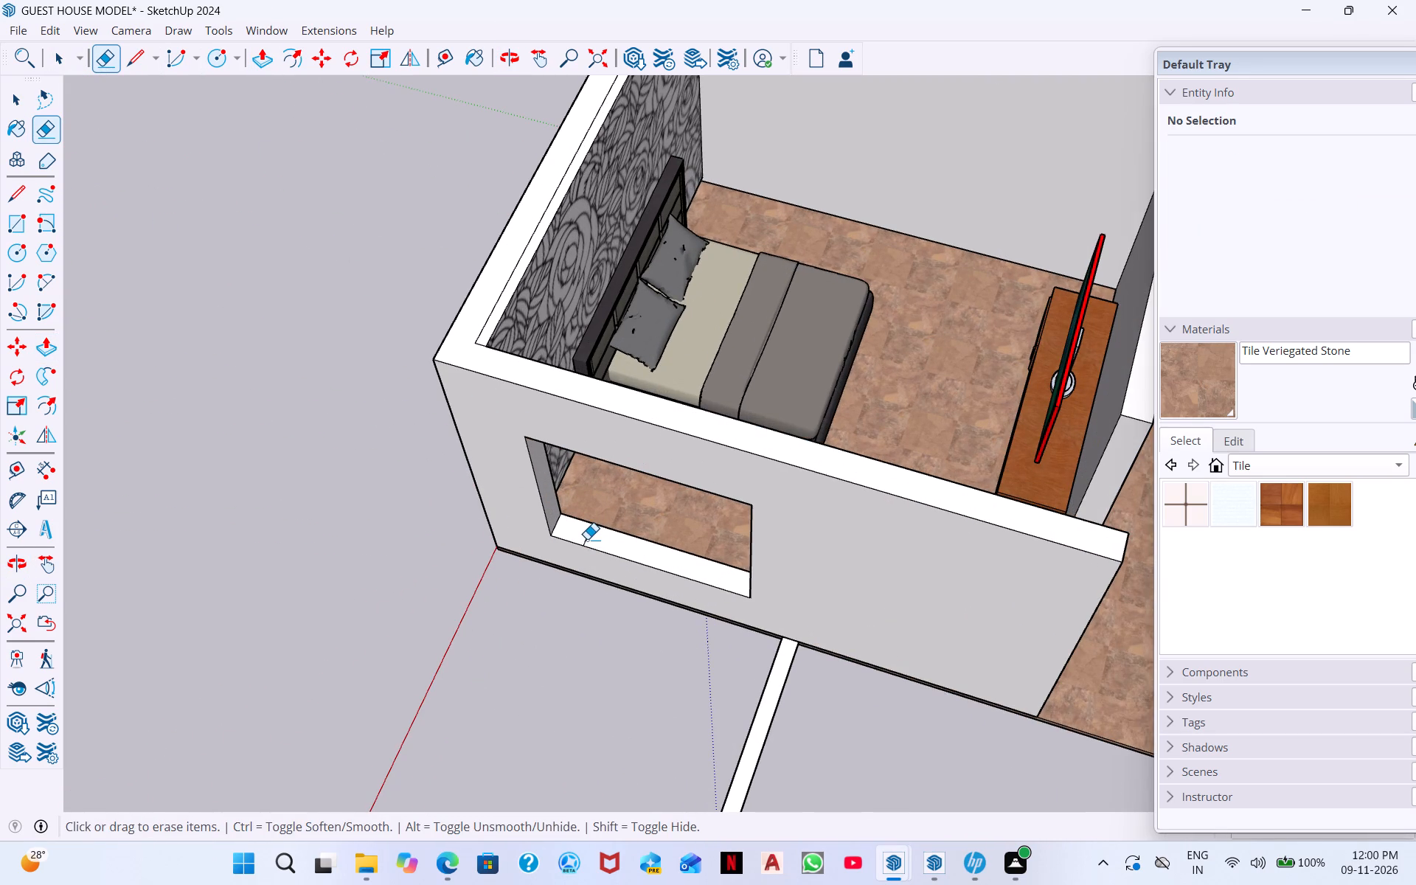
{"action": "left_click", "coordinate": [587, 539]}
Erase the leftover edge crossing the sill of the living room window opening.
{"action": "middle_click_drag", "start_coordinate": [586, 548], "coordinate": [497, 884]}
{"action": "middle_click_drag", "start_coordinate": [681, 613], "coordinate": [668, 709]}
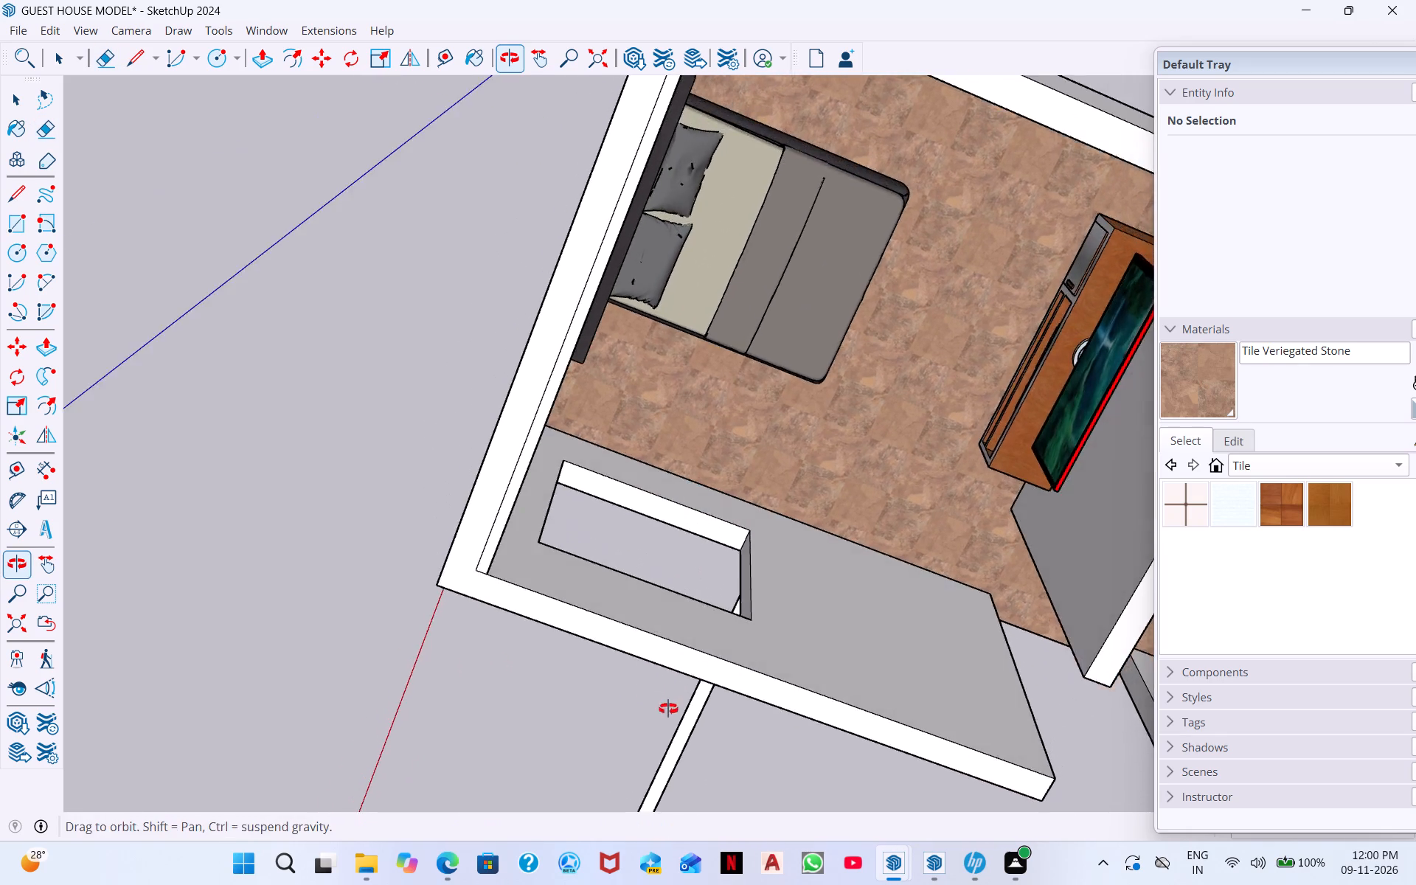
{"action": "middle_click_drag", "start_coordinate": [668, 709], "coordinate": [776, 273]}
{"action": "middle_click_drag", "start_coordinate": [722, 414], "coordinate": [811, 225]}
{"action": "middle_click_drag", "start_coordinate": [885, 487], "coordinate": [962, 316]}
{"action": "scroll", "coordinate": [964, 312], "scroll_direction": "down", "scroll_amount": 4}
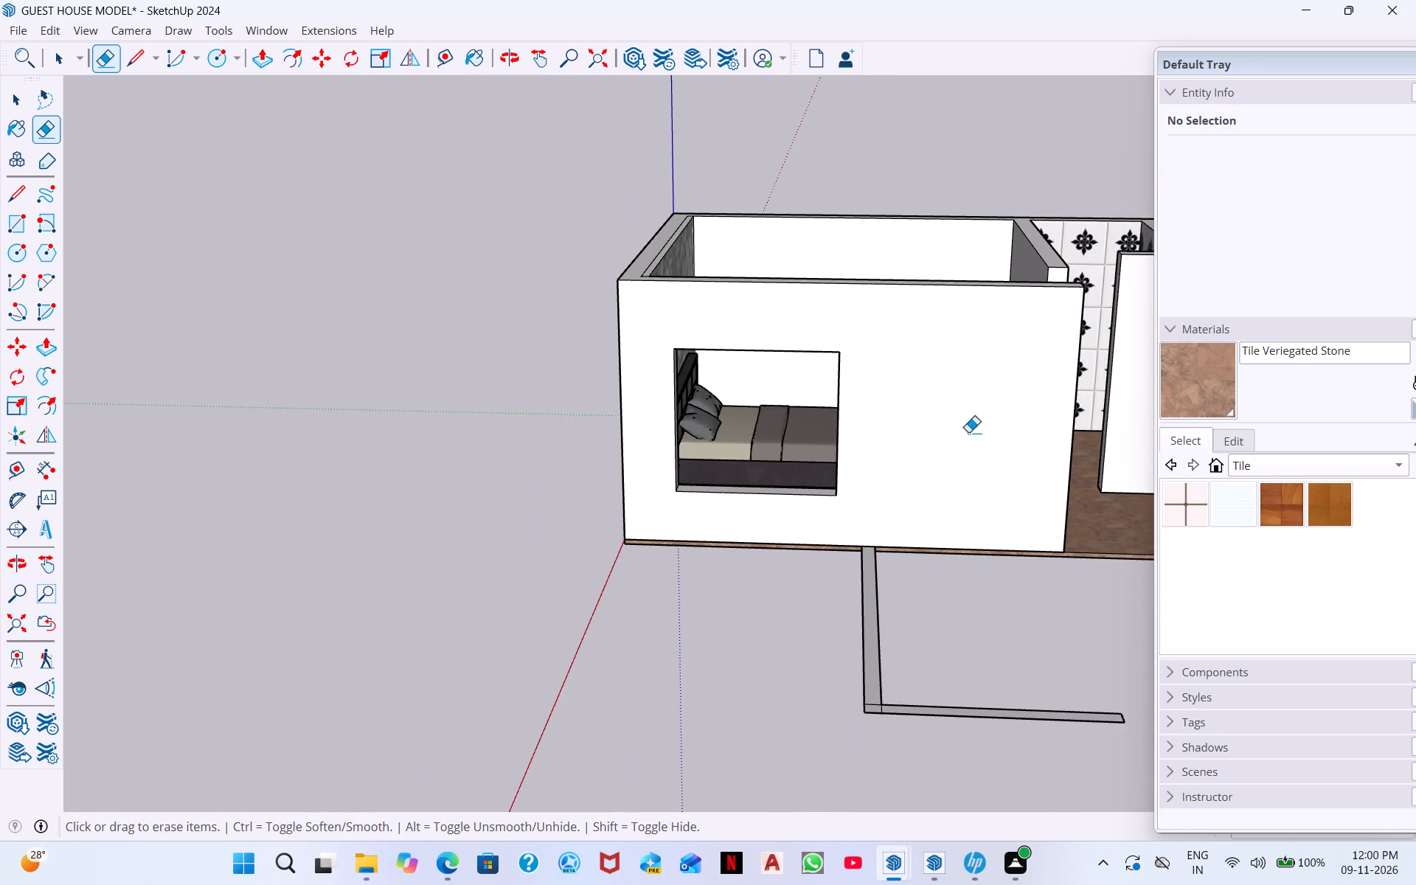
{"action": "middle_click_drag", "start_coordinate": [970, 507], "coordinate": [457, 409]}
{"action": "scroll", "coordinate": [926, 561], "scroll_direction": "down", "scroll_amount": 3}
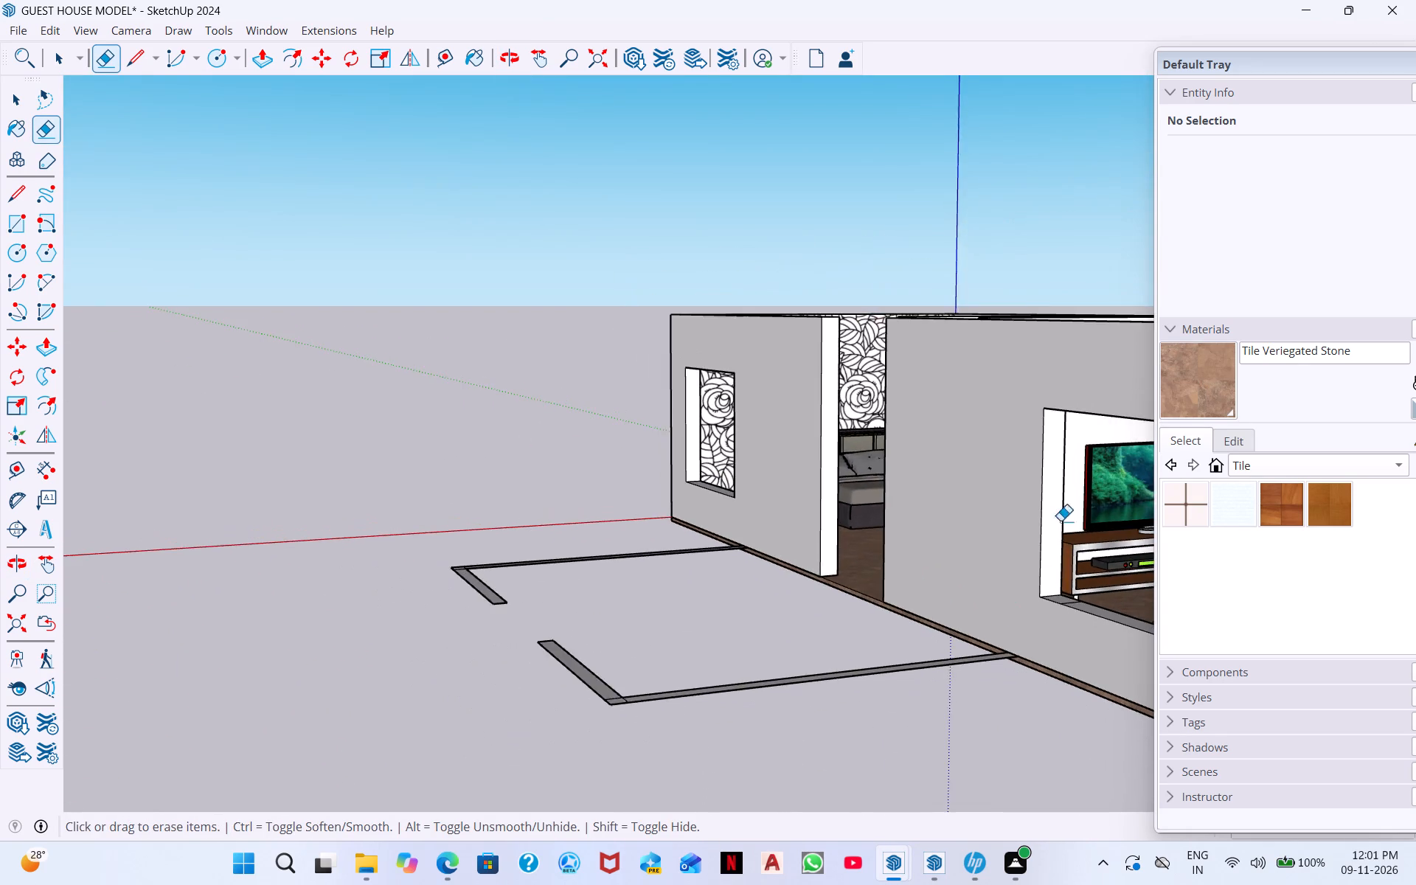
{"action": "scroll", "coordinate": [1061, 521], "scroll_direction": "down", "scroll_amount": 2}
{"action": "scroll", "coordinate": [1069, 603], "scroll_direction": "up", "scroll_amount": 9}
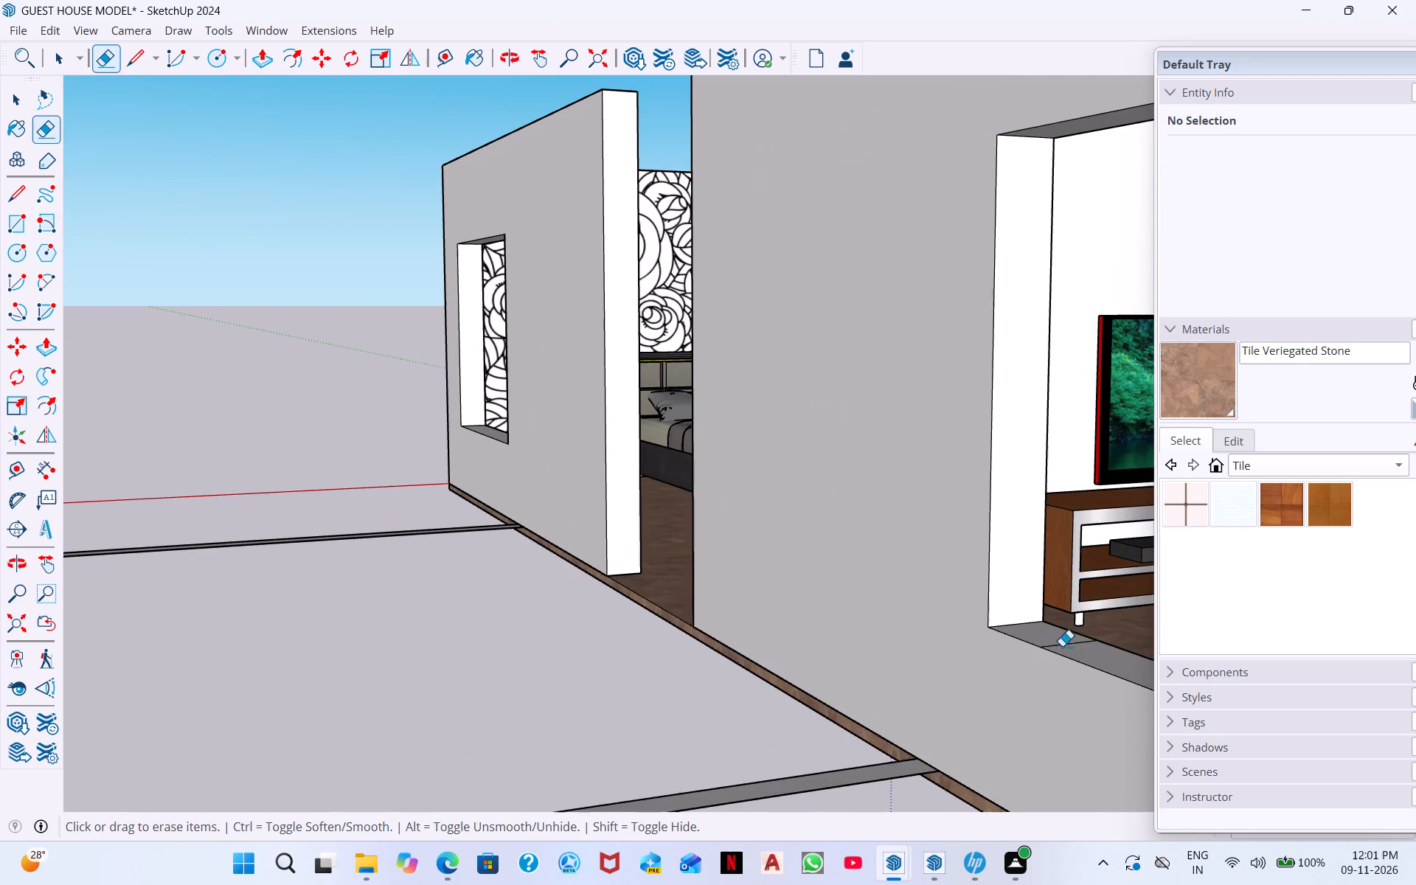
{"action": "left_click", "coordinate": [1067, 642]}
{"action": "left_click_drag", "start_coordinate": [1063, 642], "coordinate": [1064, 649]}
Examine both front wall window openings from outside, from the bedroom side around to the living room end.
{"action": "middle_click_drag", "start_coordinate": [1015, 613], "coordinate": [1327, 682]}
{"action": "scroll", "coordinate": [1031, 642], "scroll_direction": "down", "scroll_amount": 1}
{"action": "scroll", "coordinate": [817, 356], "scroll_direction": "down", "scroll_amount": 7}
{"action": "middle_click_drag", "start_coordinate": [845, 479], "coordinate": [1058, 551]}
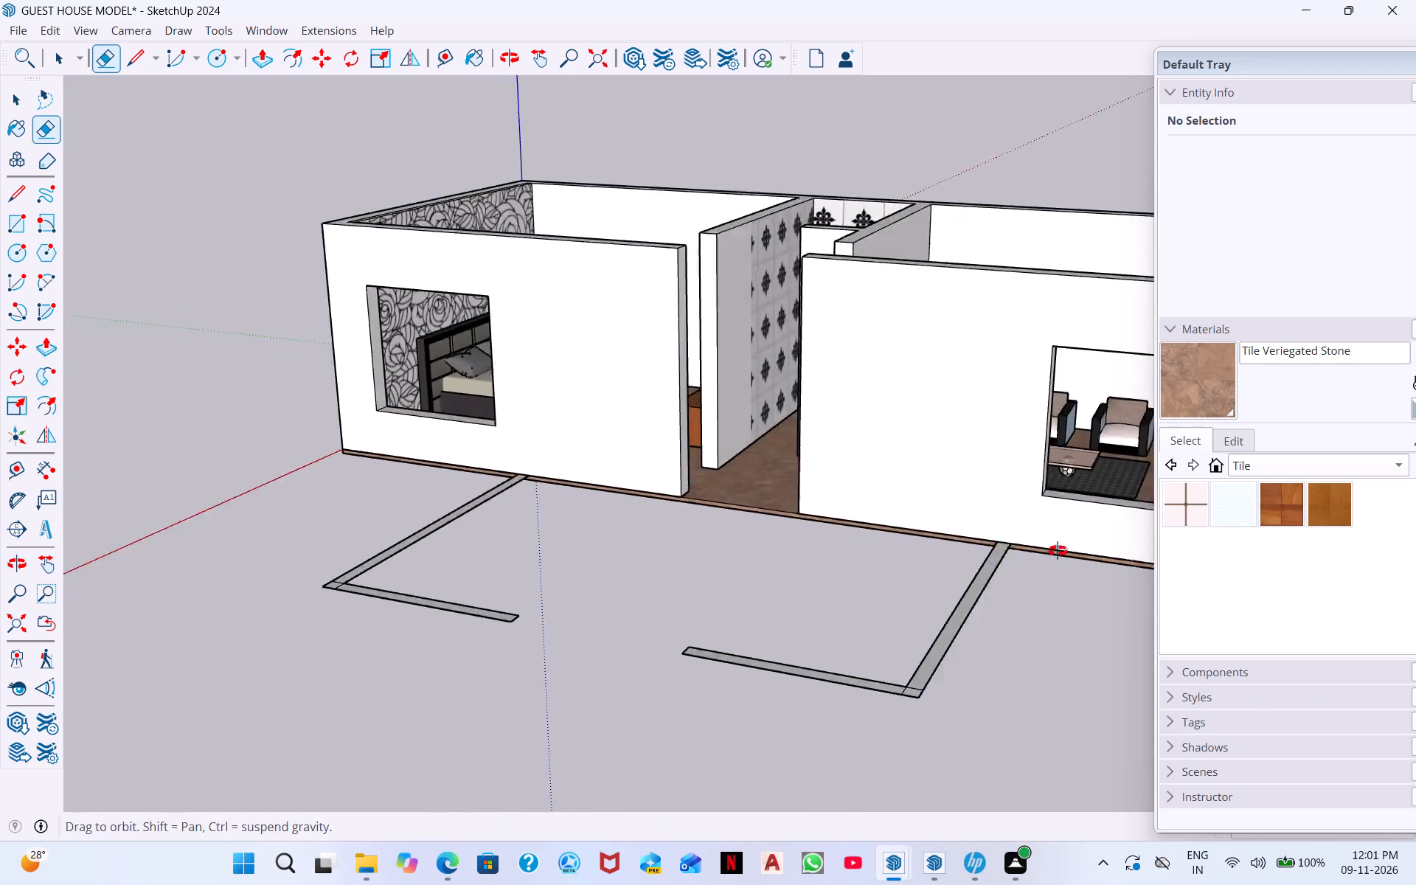
{"action": "middle_click_drag", "start_coordinate": [1058, 551], "coordinate": [1324, 502]}
{"action": "middle_click_drag", "start_coordinate": [1117, 361], "coordinate": [1225, 348]}
{"action": "scroll", "coordinate": [1114, 291], "scroll_direction": "down", "scroll_amount": 1}
{"action": "middle_click_drag", "start_coordinate": [1102, 312], "coordinate": [1046, 176]}
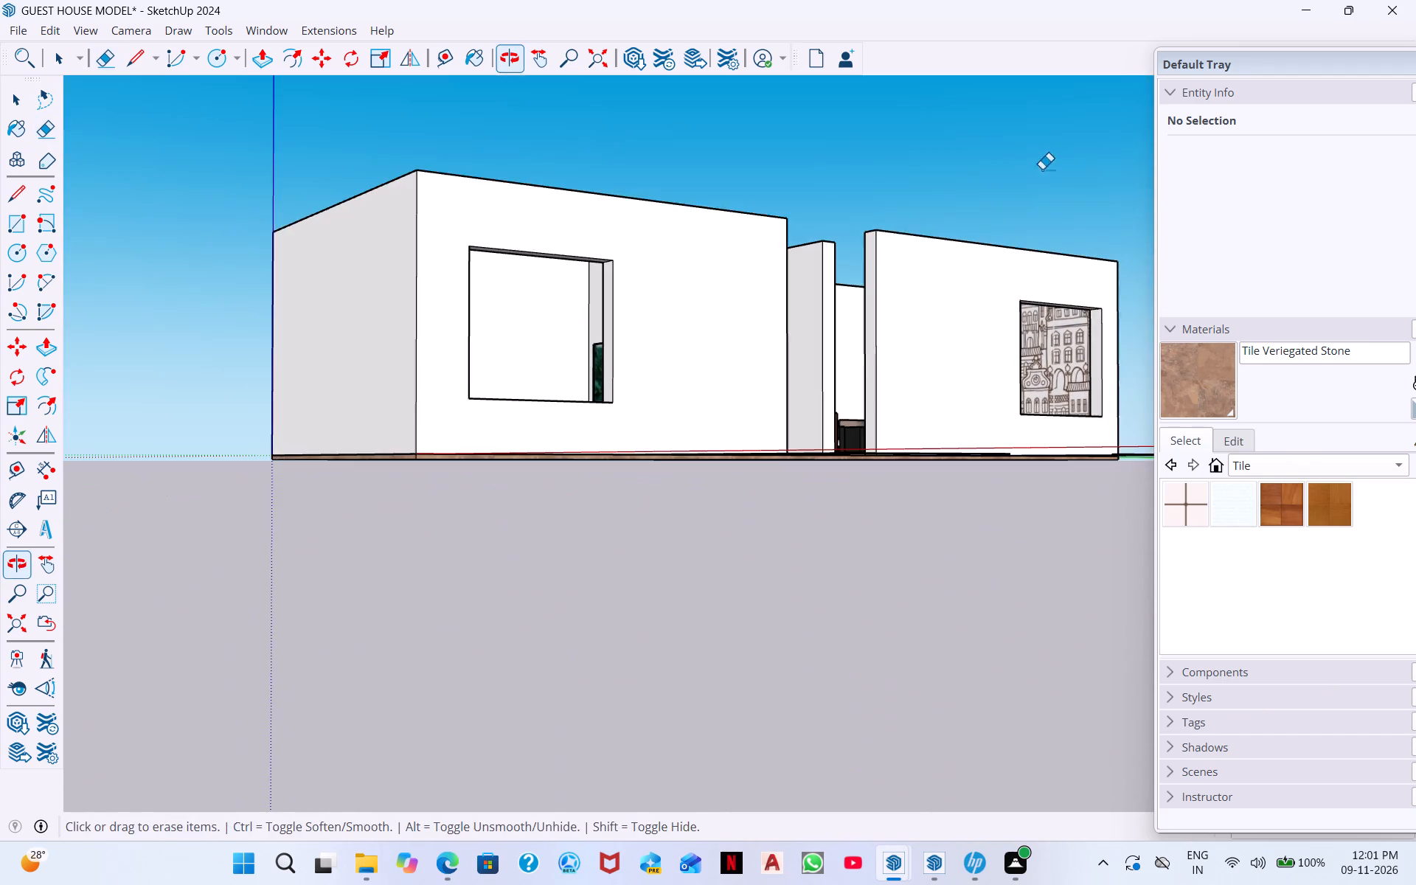
Examine the guest house from above and around the front, covering both window openings, the entrance gap and the room interiors.
{"action": "middle_click_drag", "start_coordinate": [1041, 357], "coordinate": [1037, 175]}
{"action": "middle_click_drag", "start_coordinate": [1022, 378], "coordinate": [771, 878]}
{"action": "key", "text": "space"}
{"action": "scroll", "coordinate": [901, 405], "scroll_direction": "down", "scroll_amount": 4}
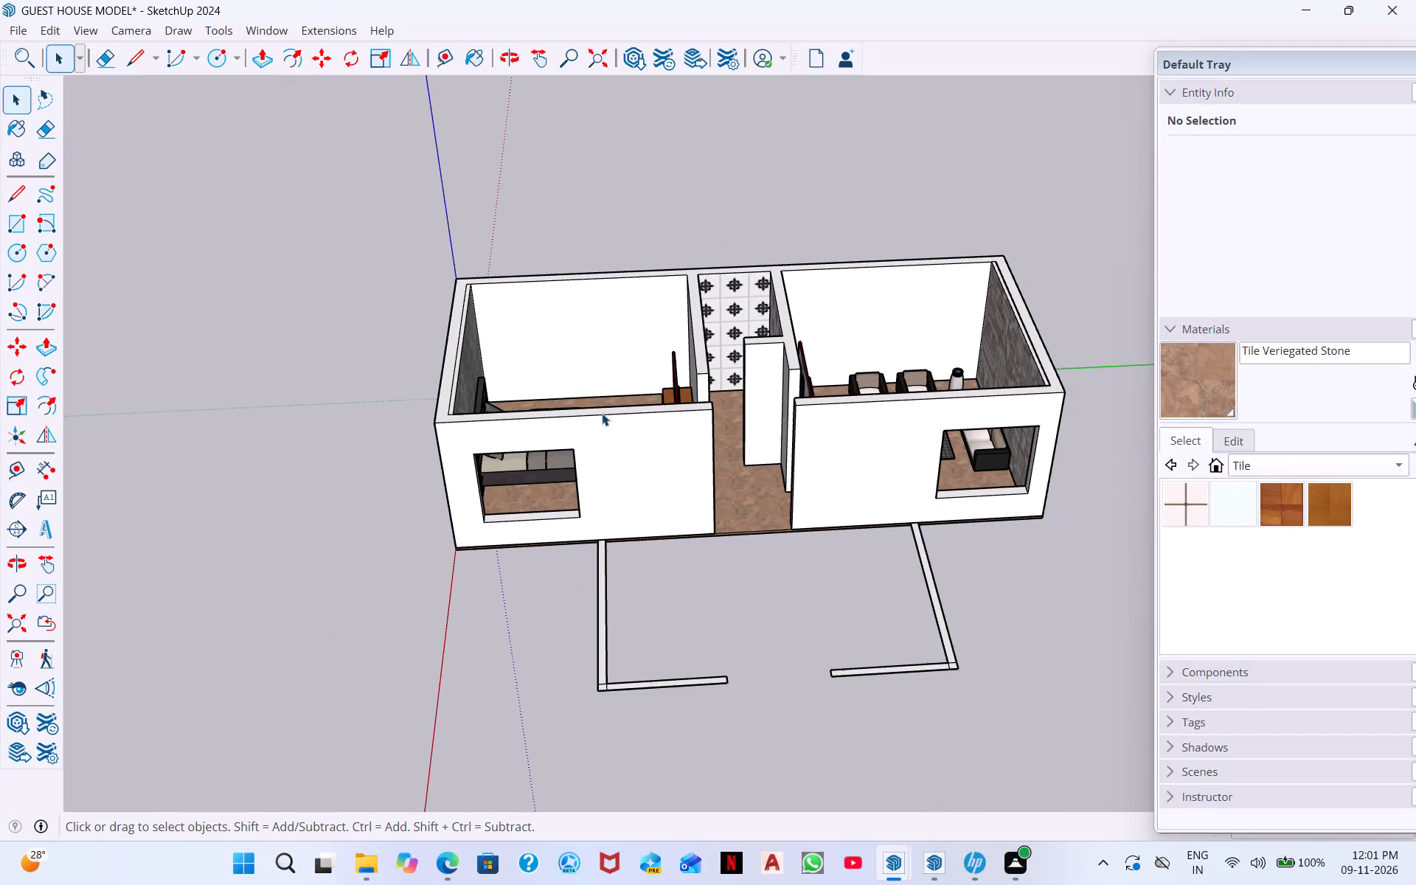
{"action": "middle_click_drag", "start_coordinate": [709, 473], "coordinate": [516, 579]}
{"action": "scroll", "coordinate": [586, 459], "scroll_direction": "up", "scroll_amount": 2}
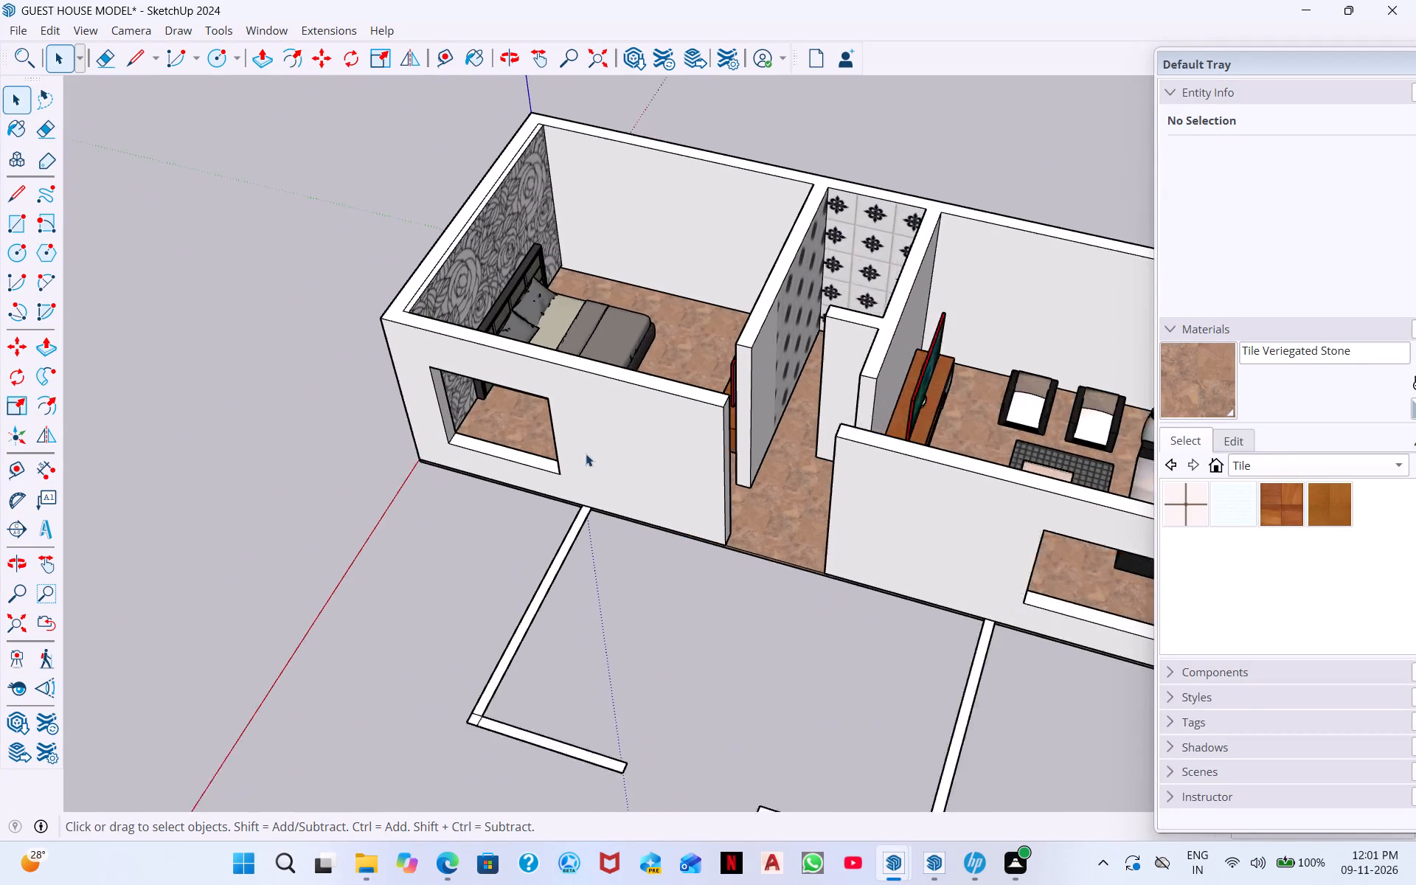
{"action": "scroll", "coordinate": [586, 454], "scroll_direction": "up", "scroll_amount": 5}
{"action": "middle_click_drag", "start_coordinate": [598, 479], "coordinate": [609, 631]}
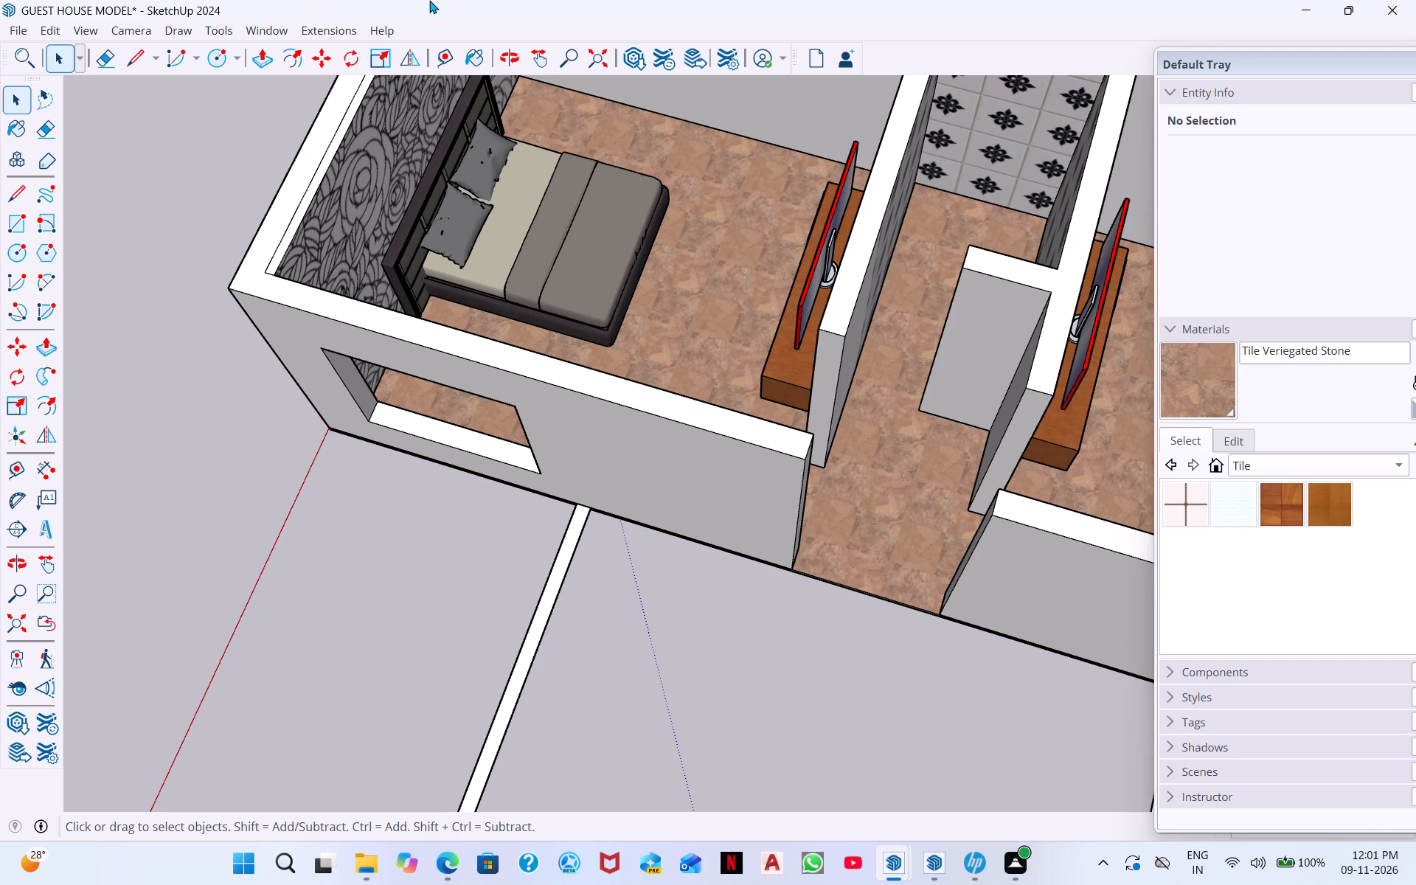
{"action": "scroll", "coordinate": [547, 381], "scroll_direction": "down", "scroll_amount": 3}
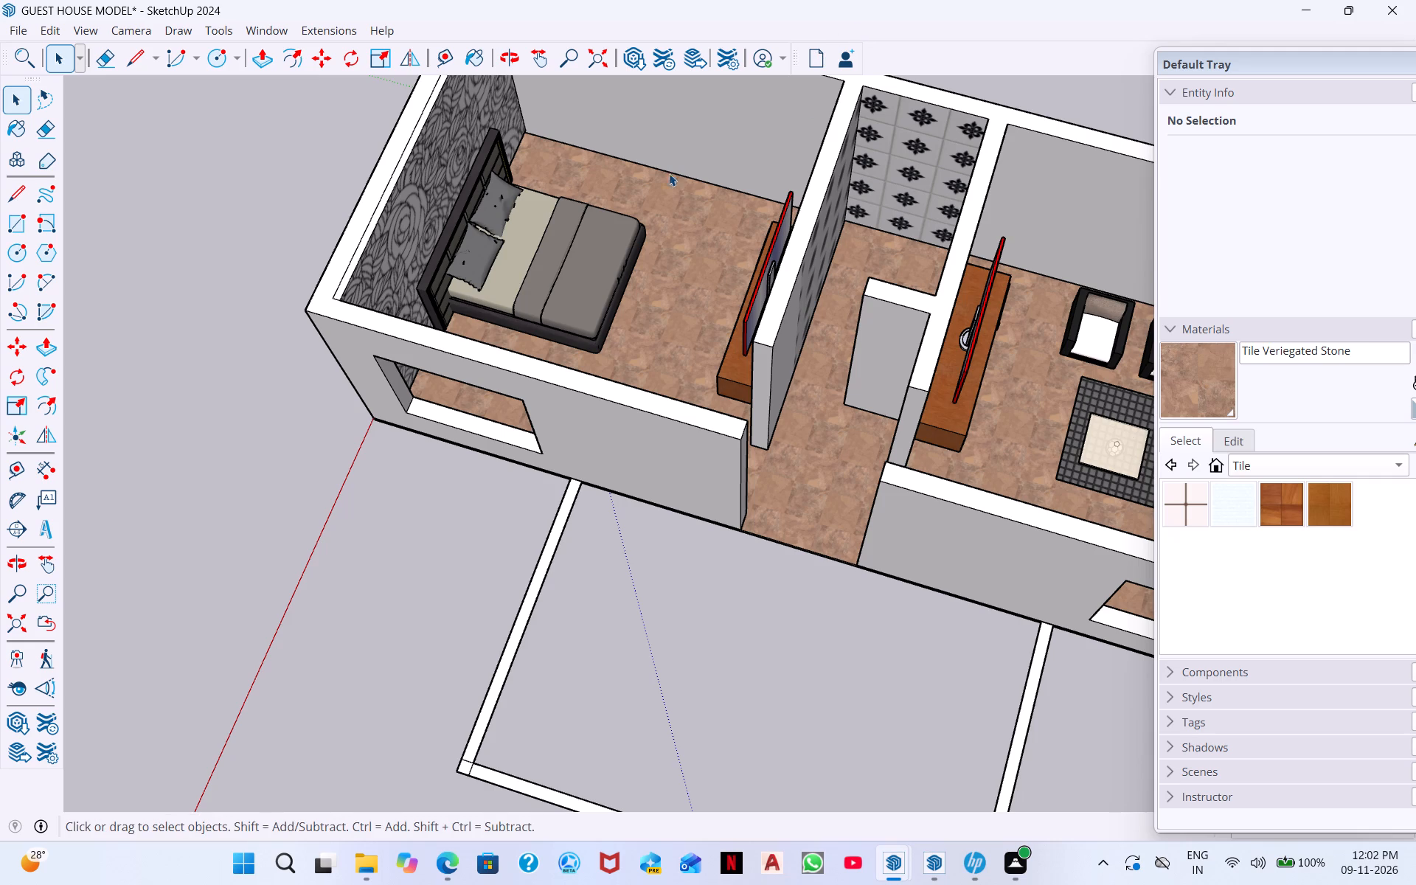
{"action": "middle_click_drag", "start_coordinate": [639, 399], "coordinate": [718, 243]}
{"action": "middle_click_drag", "start_coordinate": [733, 452], "coordinate": [833, 292]}
{"action": "middle_click_drag", "start_coordinate": [811, 431], "coordinate": [807, 285]}
{"action": "middle_click_drag", "start_coordinate": [940, 385], "coordinate": [765, 389]}
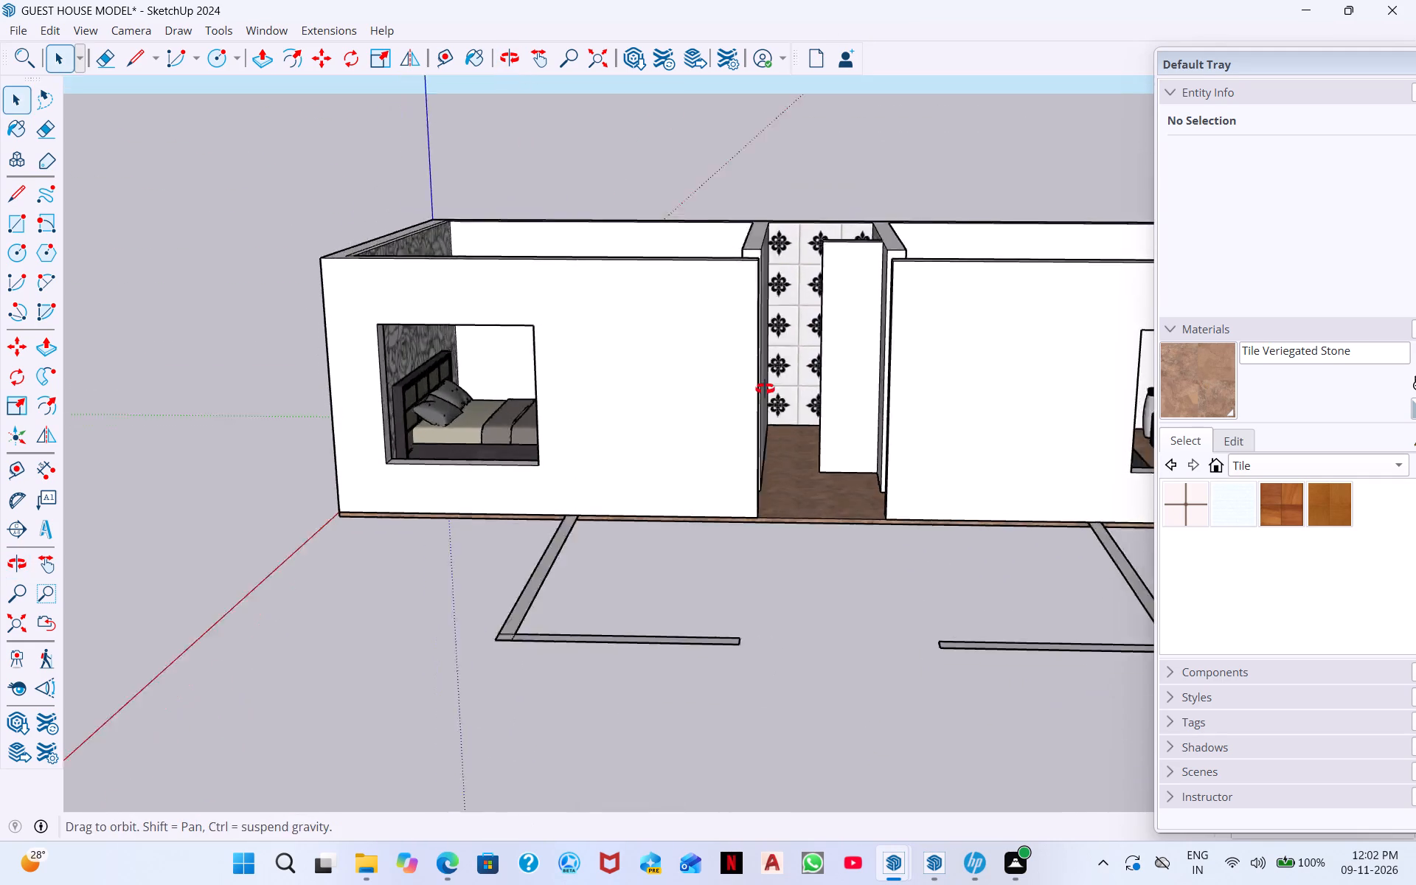
{"action": "middle_click_drag", "start_coordinate": [765, 389], "coordinate": [615, 400]}
{"action": "middle_click_drag", "start_coordinate": [715, 420], "coordinate": [499, 434]}
{"action": "middle_click_drag", "start_coordinate": [760, 392], "coordinate": [544, 526]}
{"action": "middle_click_drag", "start_coordinate": [698, 383], "coordinate": [676, 513]}
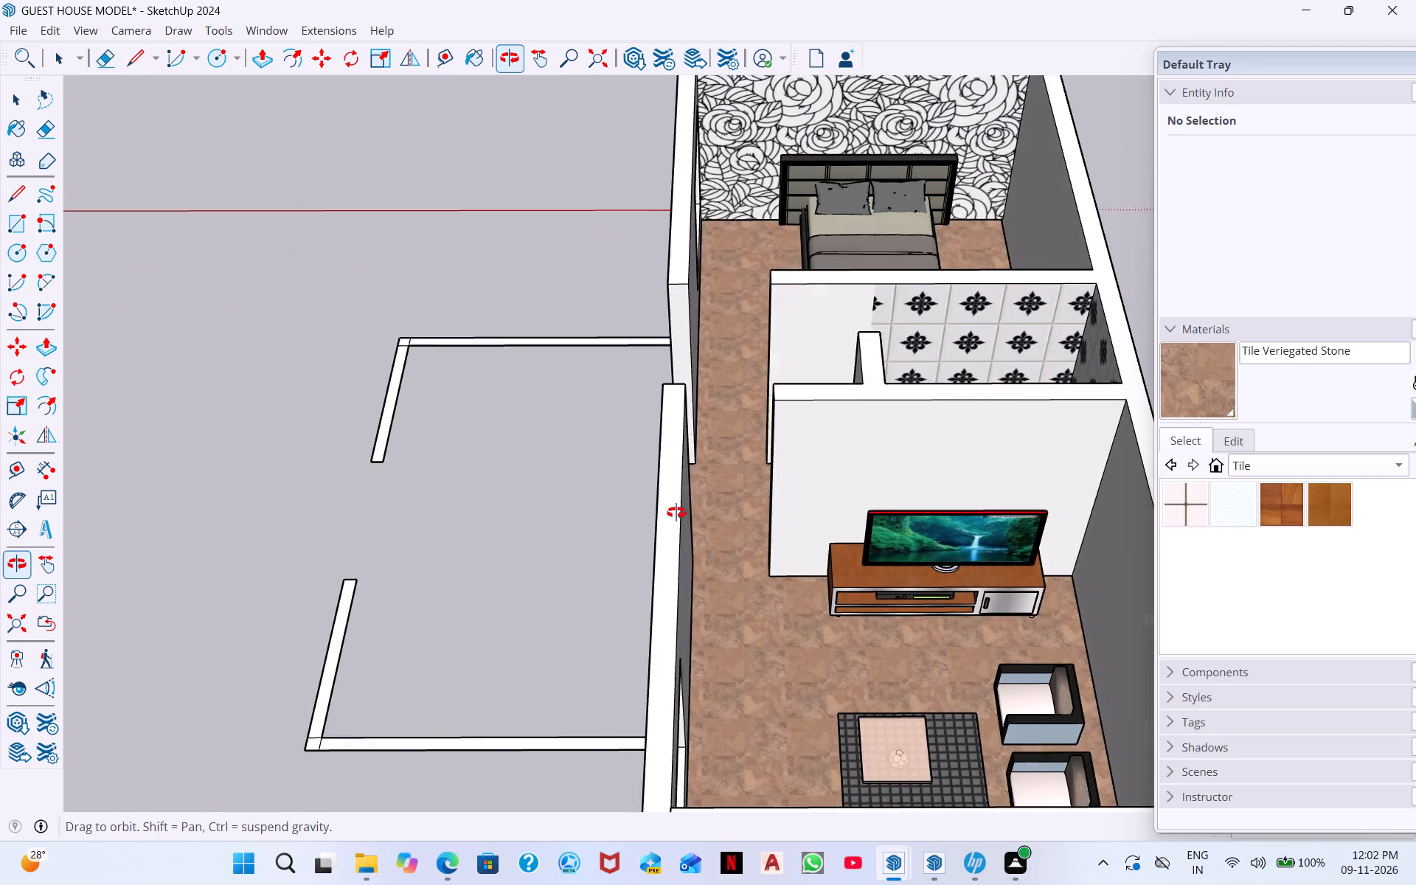
{"action": "middle_click_drag", "start_coordinate": [676, 513], "coordinate": [715, 334]}
{"action": "scroll", "coordinate": [707, 367], "scroll_direction": "up", "scroll_amount": 4}
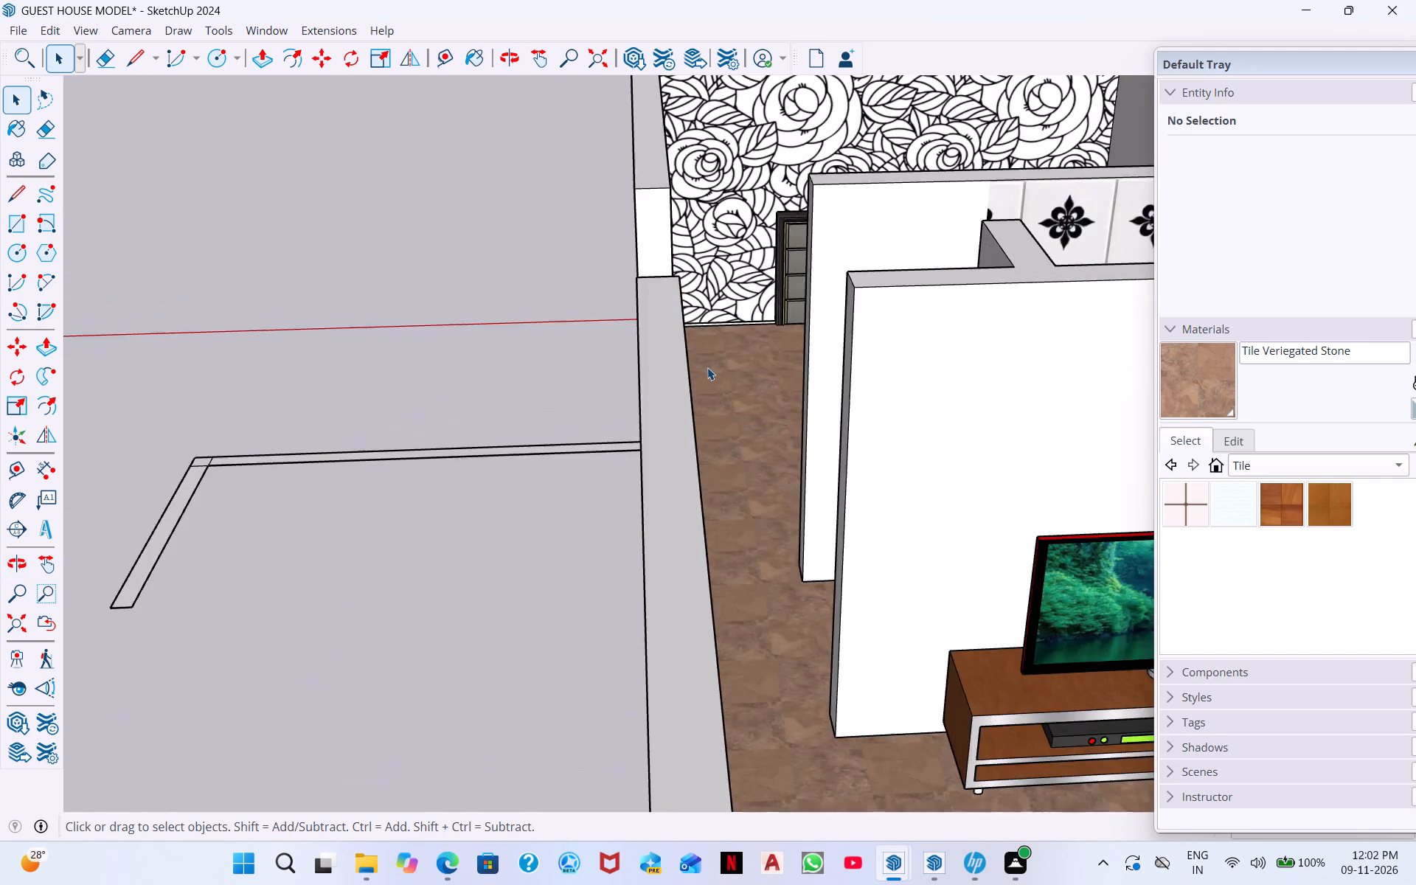
{"action": "scroll", "coordinate": [707, 367], "scroll_direction": "down", "scroll_amount": 5}
{"action": "middle_click_drag", "start_coordinate": [730, 369], "coordinate": [1046, 389]}
{"action": "middle_click_drag", "start_coordinate": [825, 389], "coordinate": [1058, 384]}
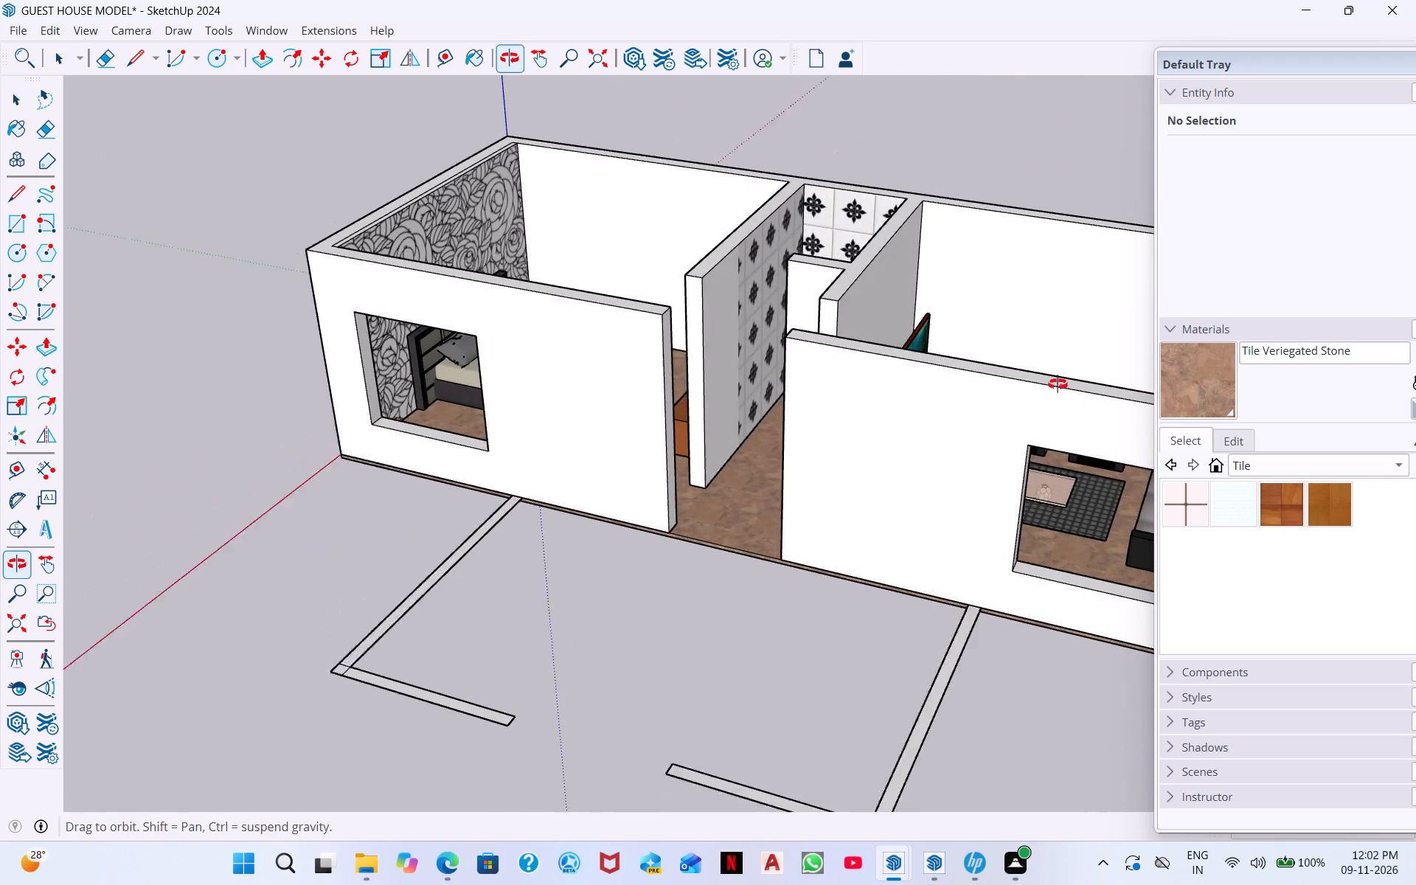
{"action": "middle_click_drag", "start_coordinate": [1058, 384], "coordinate": [1058, 383]}
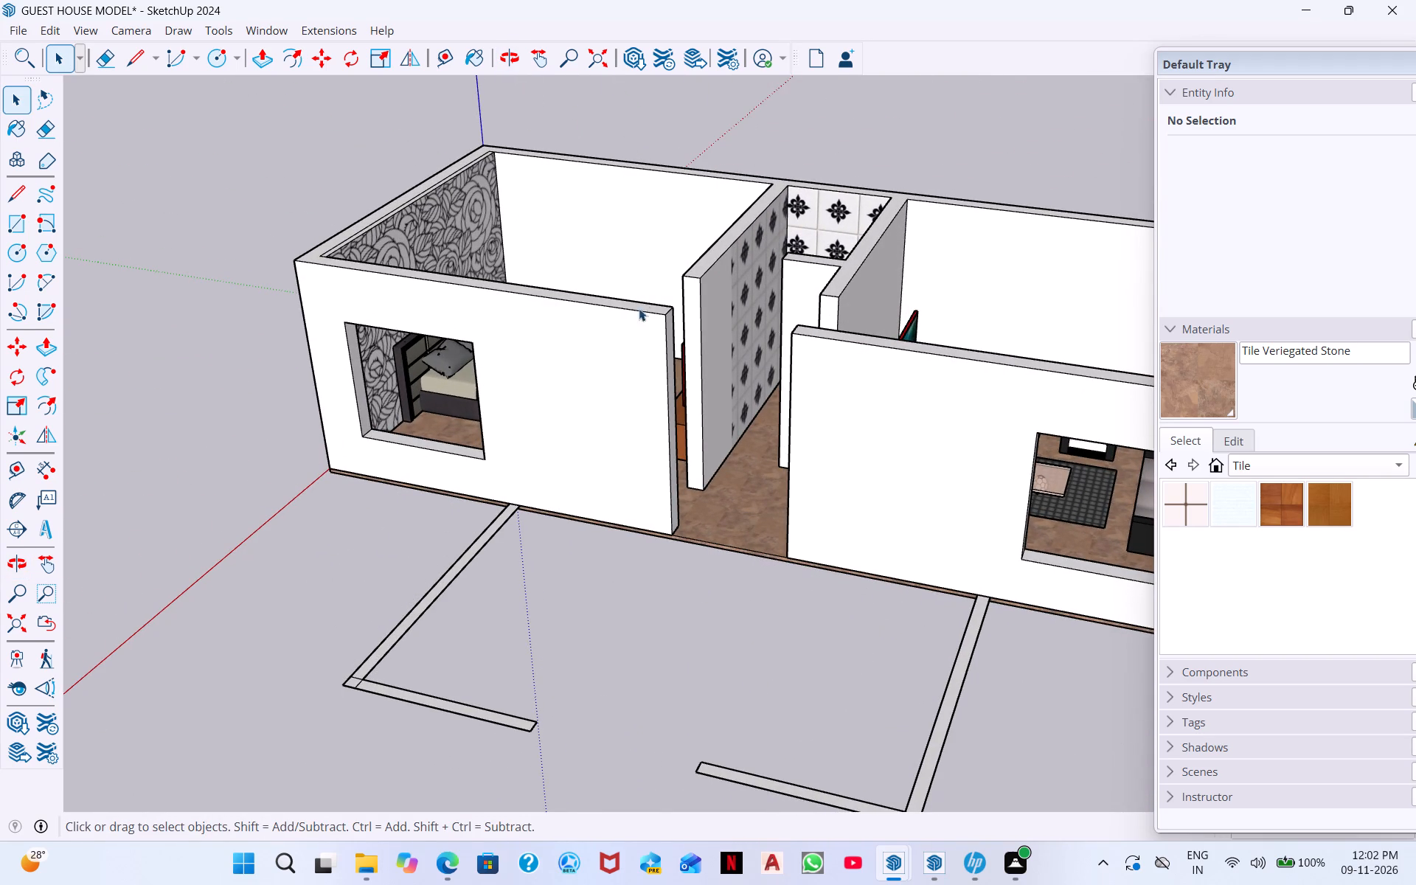
{"action": "middle_click_drag", "start_coordinate": [704, 373], "coordinate": [406, 341]}
{"action": "middle_click_drag", "start_coordinate": [660, 345], "coordinate": [519, 350]}
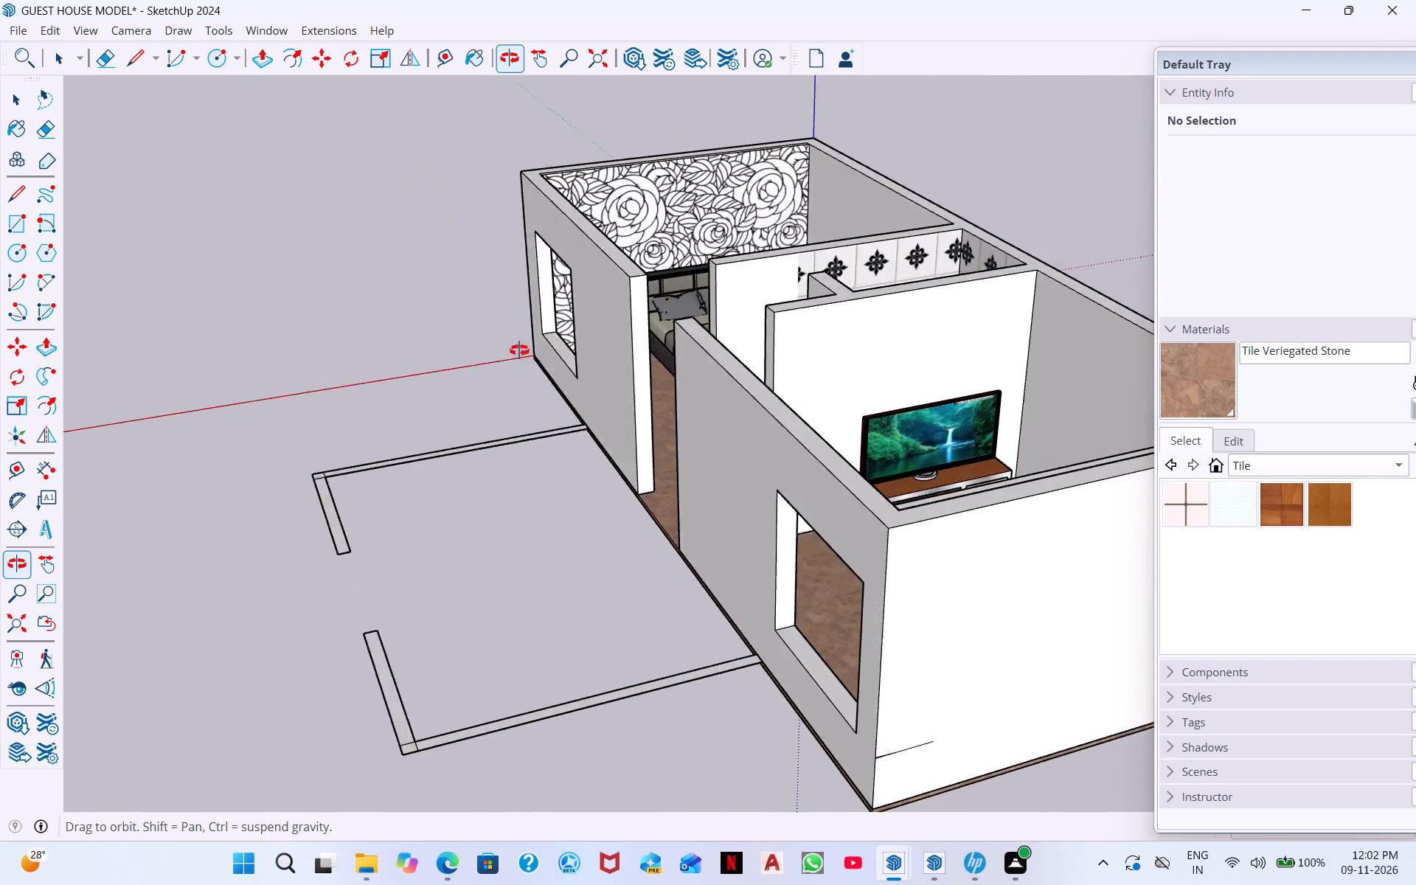
{"action": "middle_click_drag", "start_coordinate": [519, 350], "coordinate": [468, 350]}
{"action": "scroll", "coordinate": [634, 310], "scroll_direction": "up", "scroll_amount": 4}
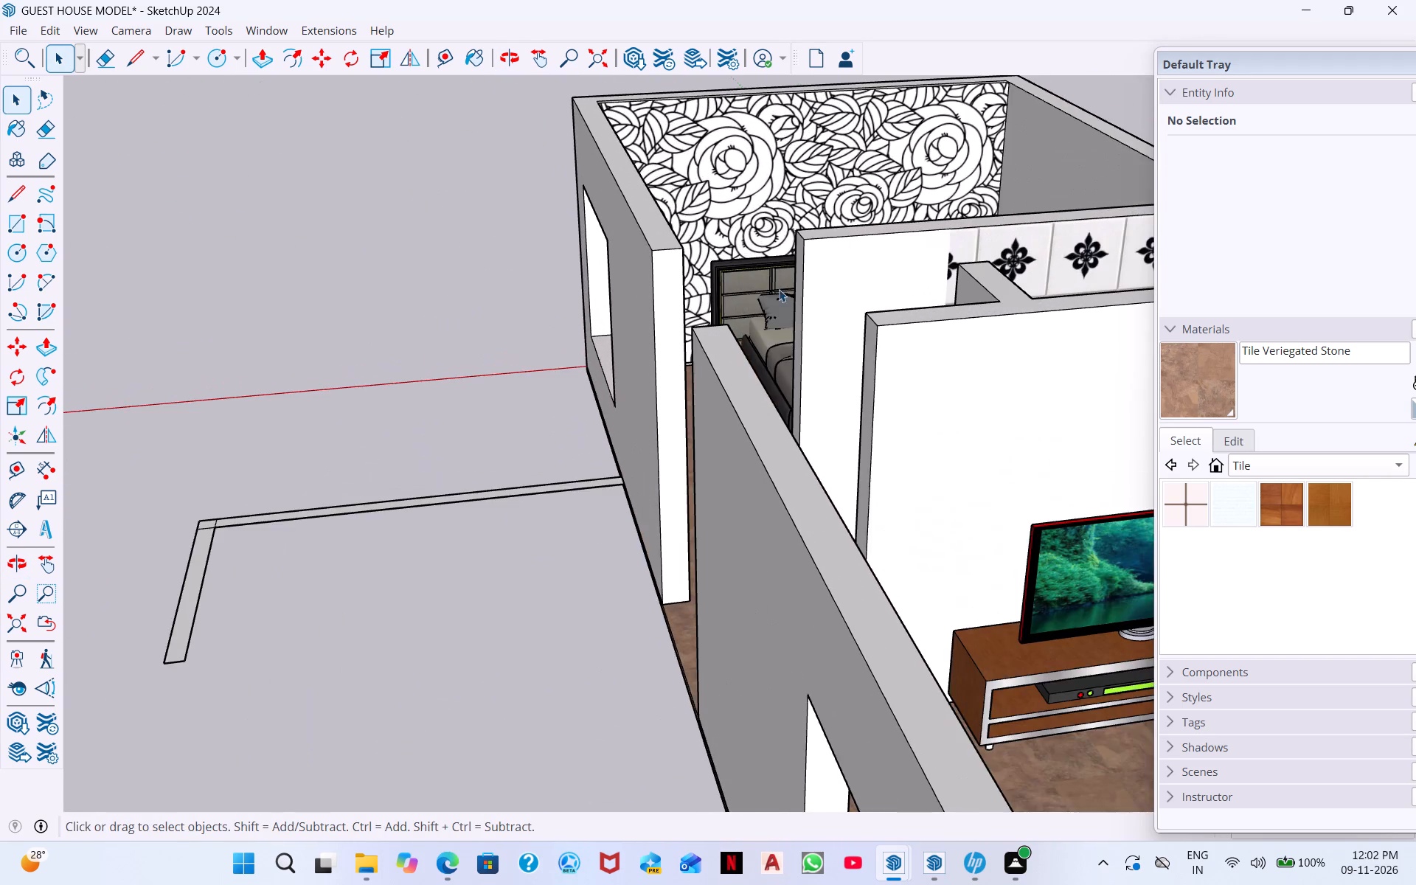
{"action": "scroll", "coordinate": [777, 291], "scroll_direction": "down", "scroll_amount": 3}
{"action": "middle_click_drag", "start_coordinate": [799, 312], "coordinate": [616, 330]}
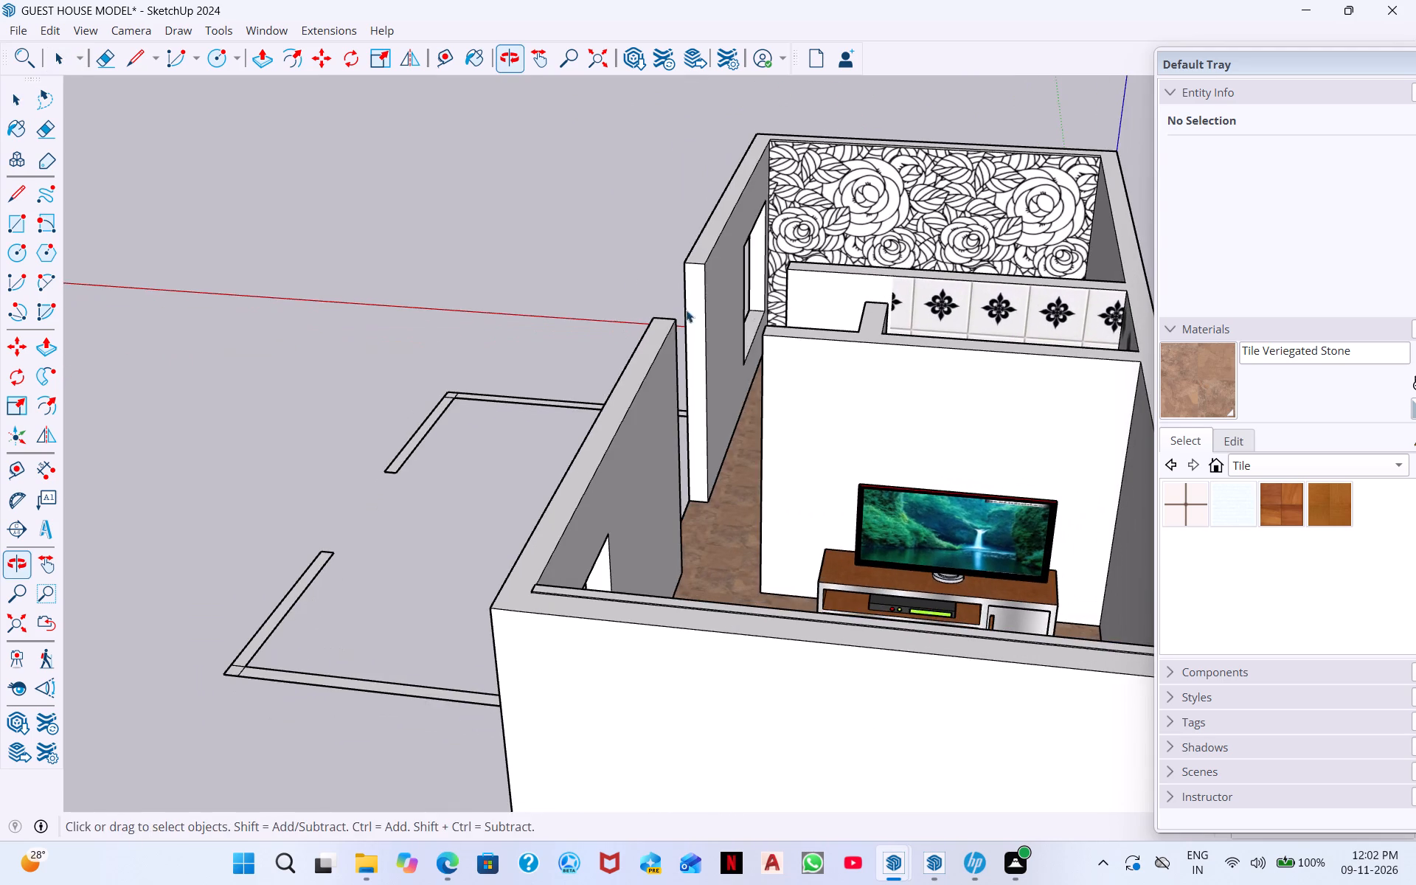
{"action": "middle_click_drag", "start_coordinate": [811, 322], "coordinate": [820, 431]}
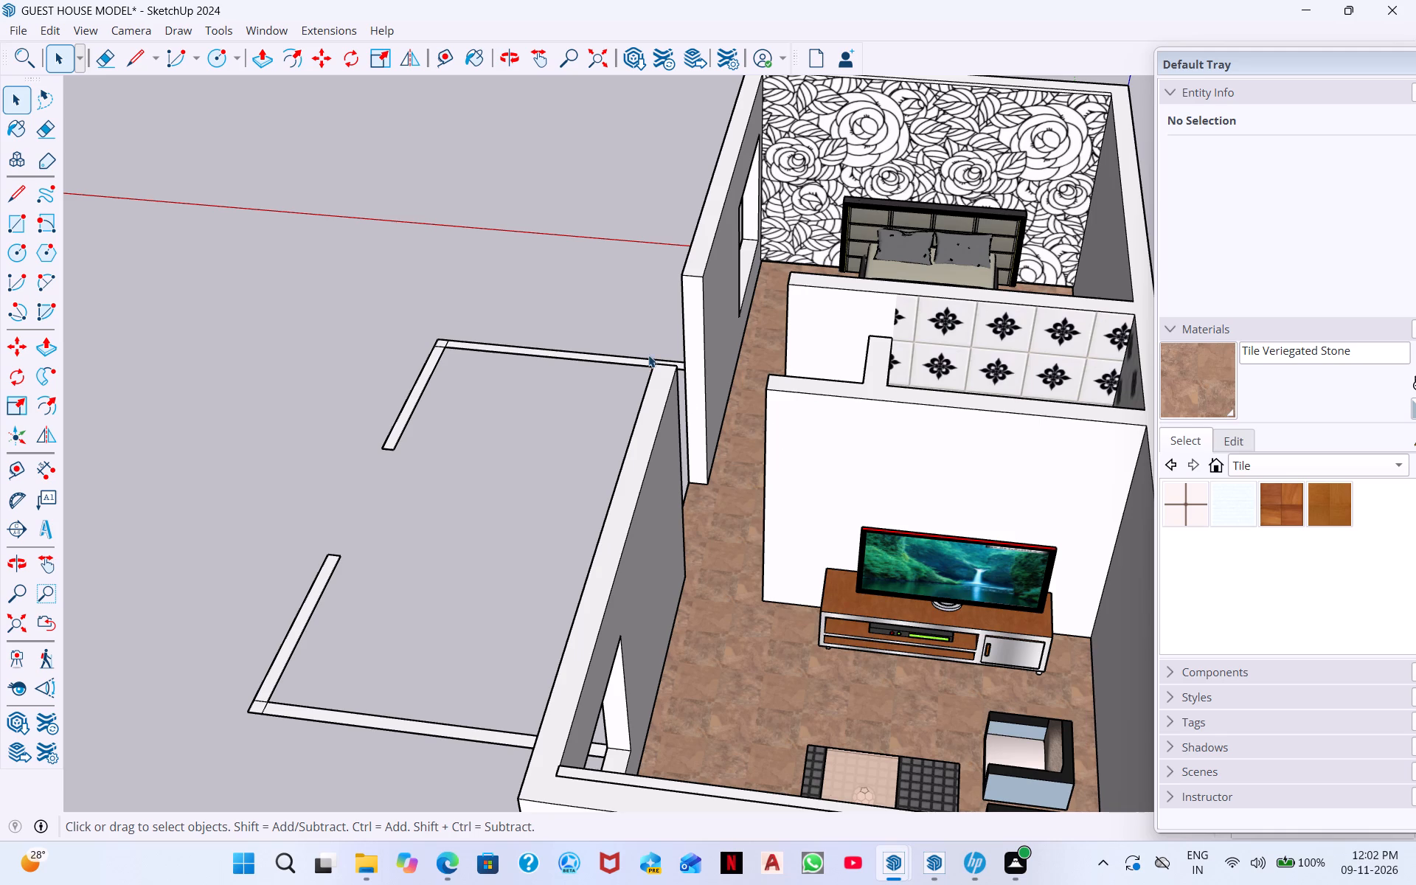
Select the narrow raised strip face along the top inner edge of the living room's end wall and inspect it up close.
{"action": "middle_click_drag", "start_coordinate": [628, 748], "coordinate": [633, 642]}
{"action": "scroll", "coordinate": [672, 639], "scroll_direction": "up", "scroll_amount": 9}
{"action": "scroll", "coordinate": [463, 587], "scroll_direction": "up", "scroll_amount": 9}
{"action": "middle_click_drag", "start_coordinate": [357, 609], "coordinate": [308, 818]}
{"action": "scroll", "coordinate": [331, 617], "scroll_direction": "up", "scroll_amount": 5}
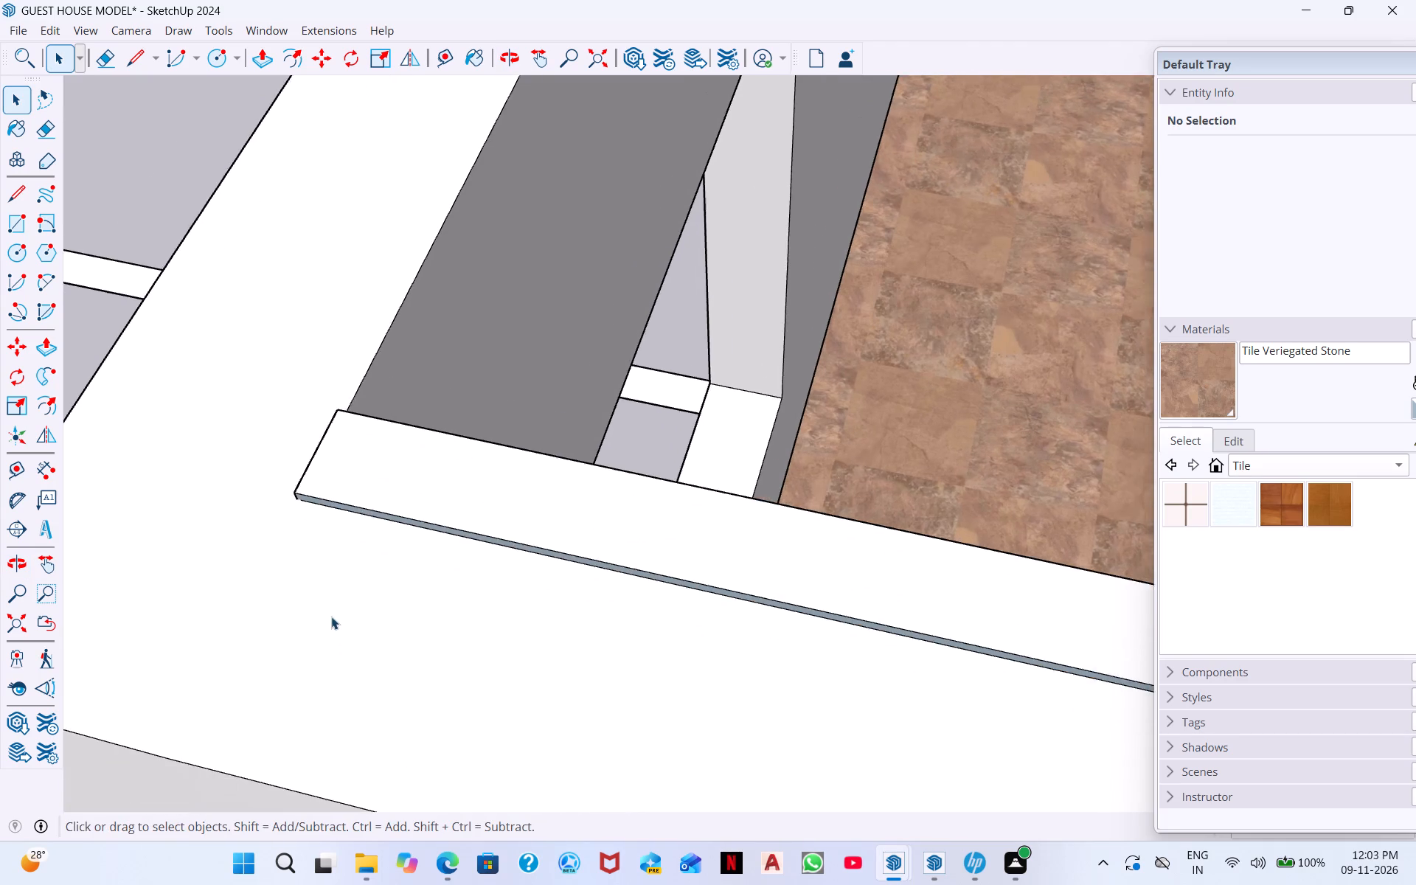
{"action": "scroll", "coordinate": [331, 617], "scroll_direction": "up", "scroll_amount": 1}
{"action": "scroll", "coordinate": [338, 543], "scroll_direction": "up", "scroll_amount": 6}
{"action": "middle_click_drag", "start_coordinate": [344, 437], "coordinate": [362, 413]}
{"action": "middle_click_drag", "start_coordinate": [345, 468], "coordinate": [423, 383]}
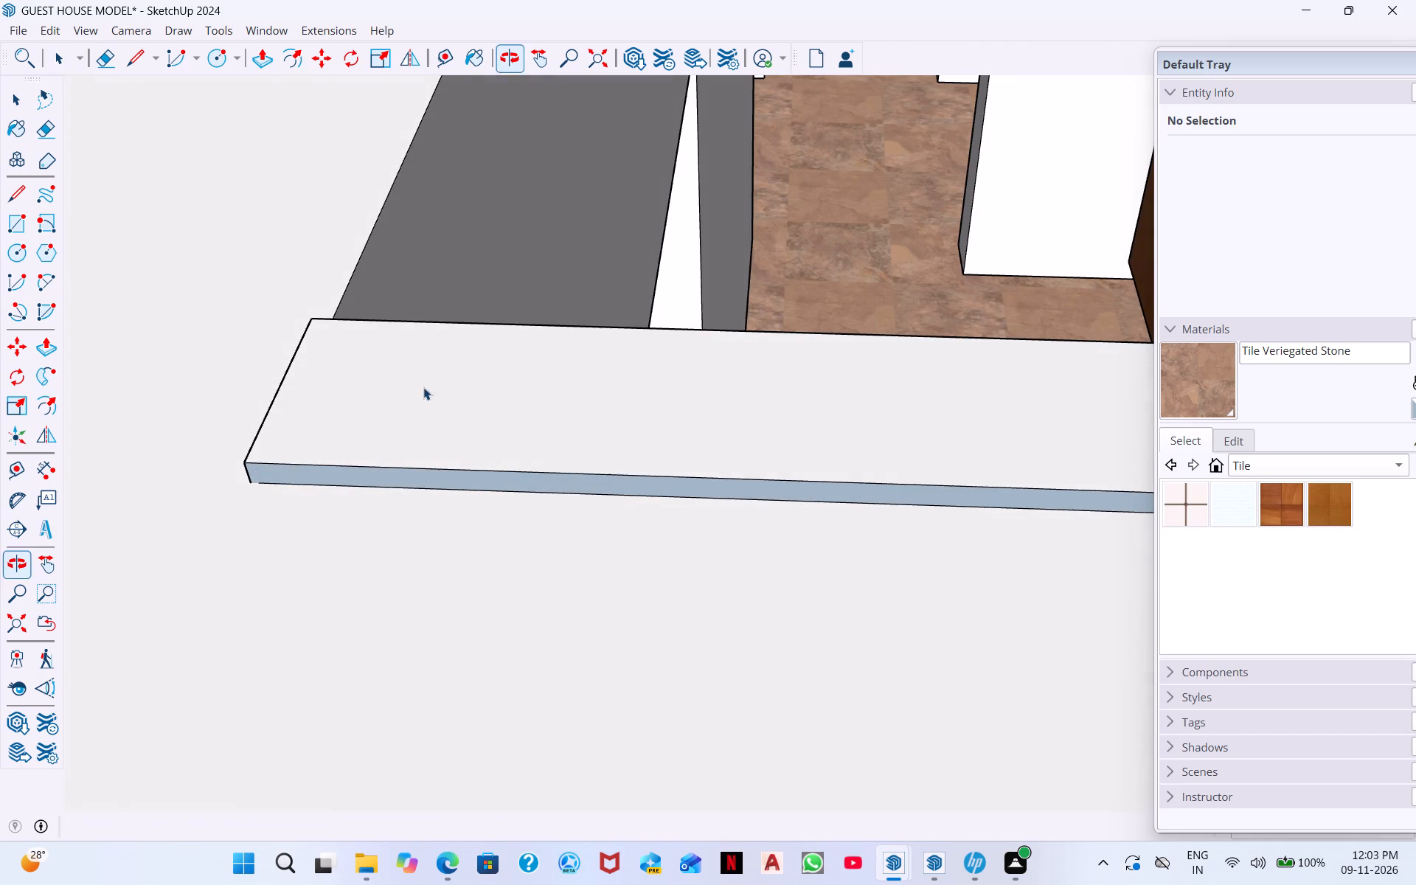
{"action": "left_click", "coordinate": [430, 441]}
{"action": "middle_click_drag", "start_coordinate": [641, 458], "coordinate": [677, 367]}
{"action": "middle_click_drag", "start_coordinate": [818, 457], "coordinate": [813, 400]}
{"action": "scroll", "coordinate": [827, 431], "scroll_direction": "down", "scroll_amount": 10}
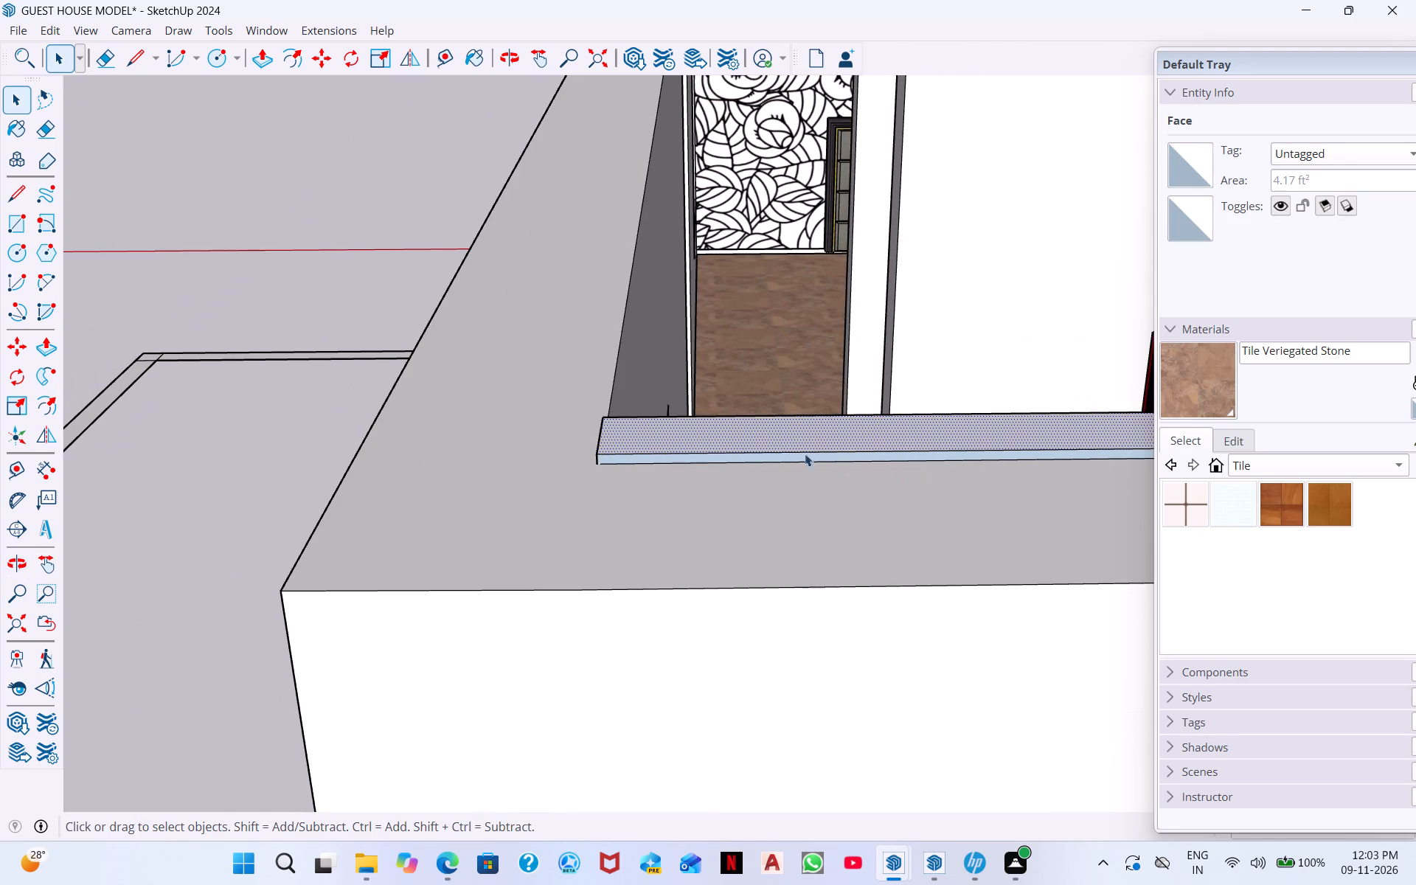
{"action": "scroll", "coordinate": [773, 454], "scroll_direction": "down", "scroll_amount": 4}
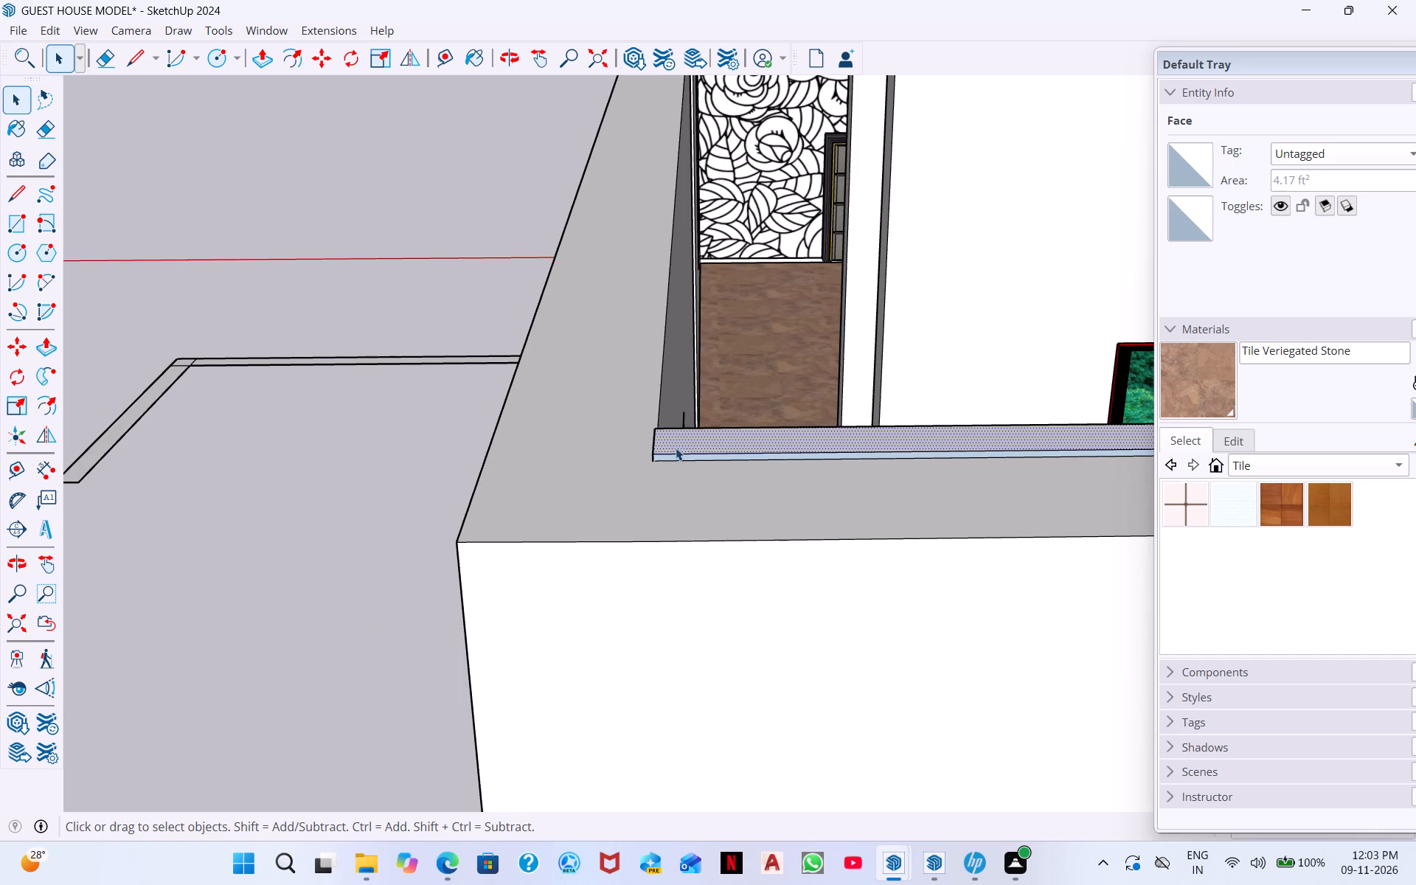
{"action": "middle_click_drag", "start_coordinate": [723, 434], "coordinate": [739, 382]}
{"action": "middle_click_drag", "start_coordinate": [745, 457], "coordinate": [740, 397]}
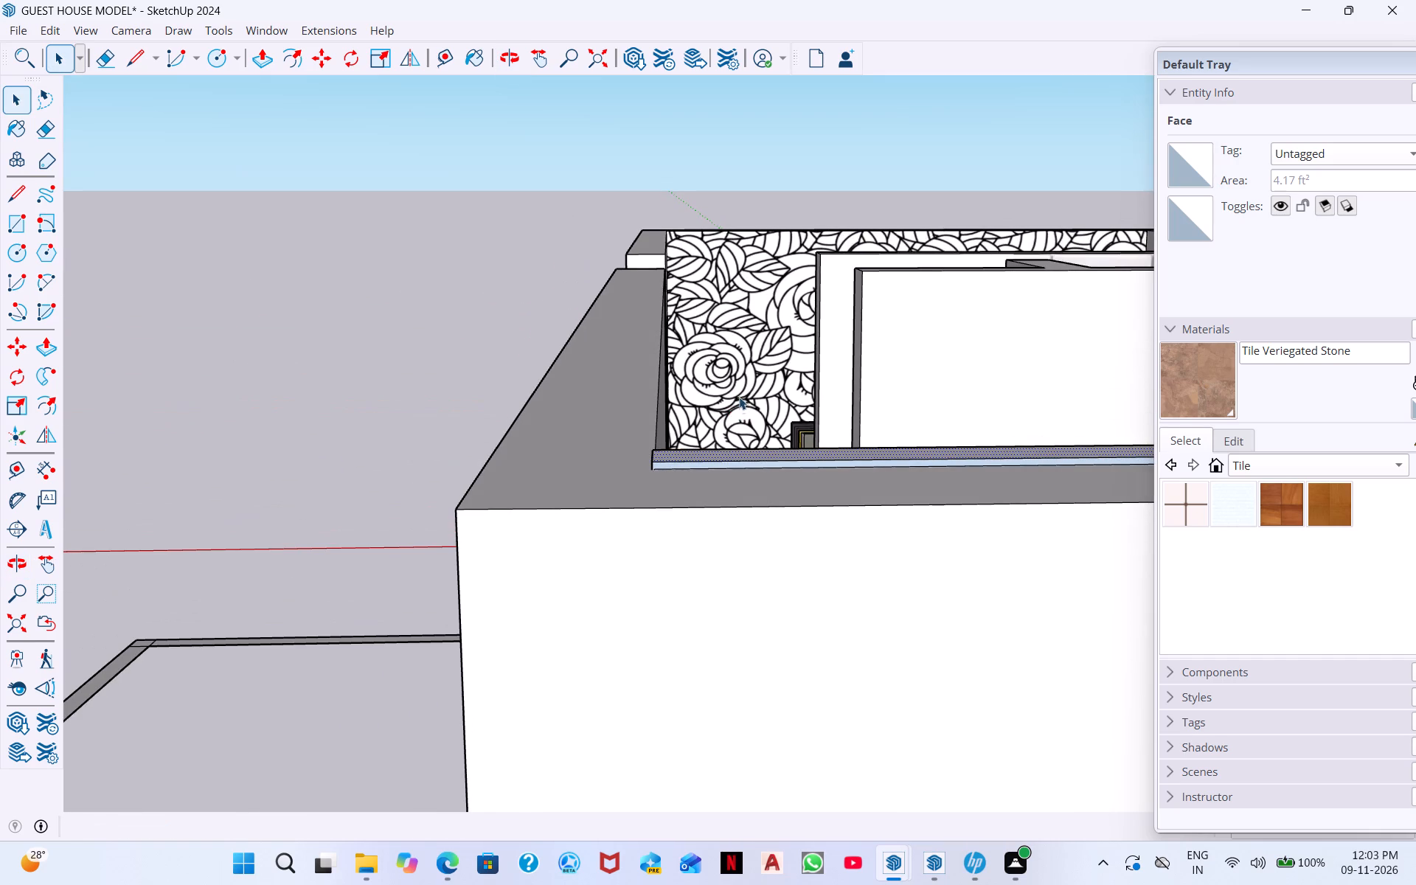
Examine the top edges of the bedroom walls, including the wallpapered end wall and its corner with the front wall.
{"action": "middle_click_drag", "start_coordinate": [677, 398], "coordinate": [926, 753]}
{"action": "middle_click_drag", "start_coordinate": [538, 485], "coordinate": [623, 518]}
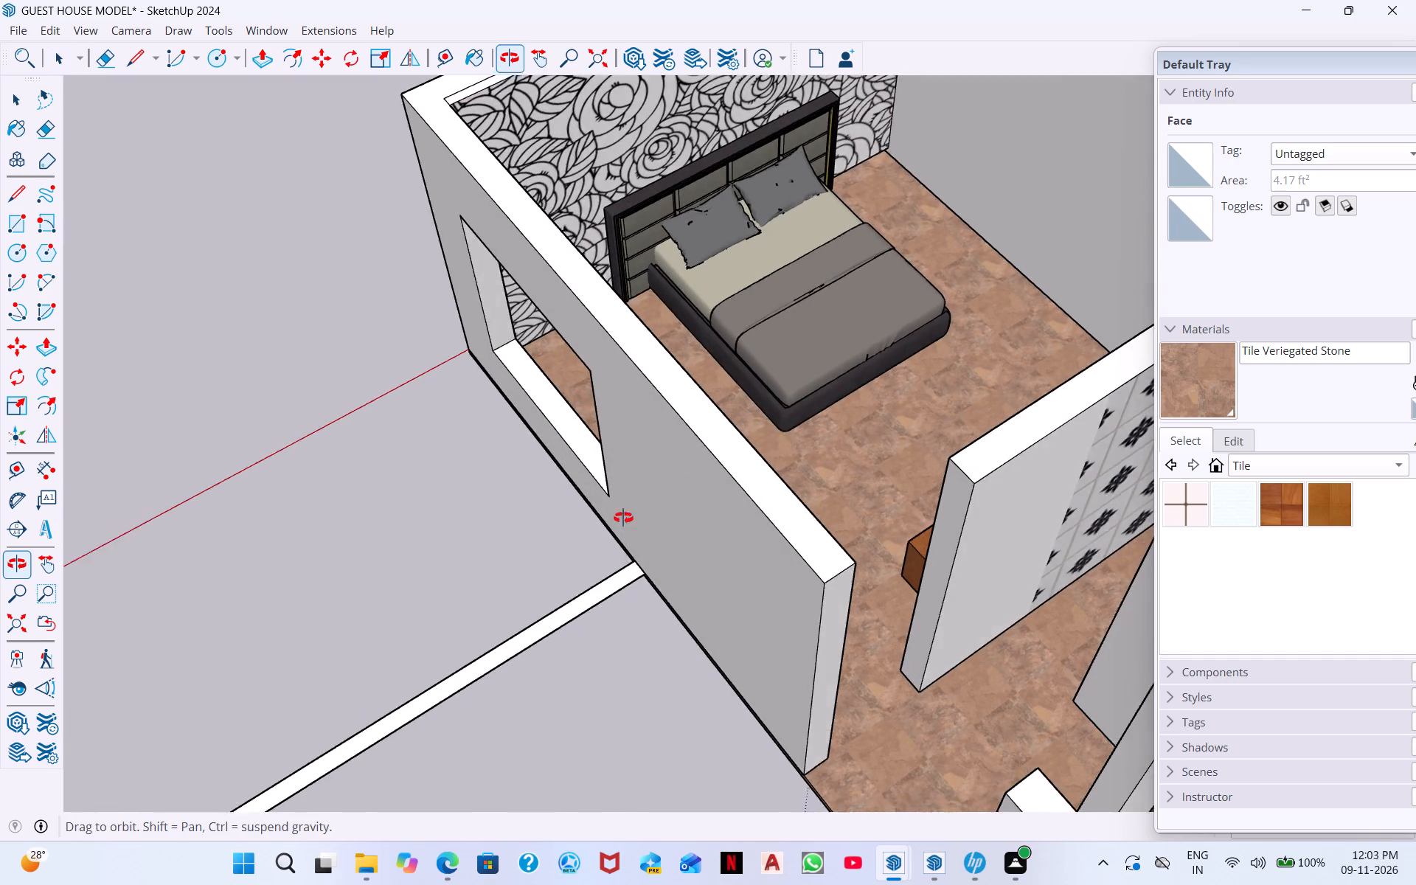
{"action": "middle_click_drag", "start_coordinate": [623, 518], "coordinate": [1133, 552]}
{"action": "middle_click_drag", "start_coordinate": [334, 566], "coordinate": [704, 553]}
{"action": "scroll", "coordinate": [414, 589], "scroll_direction": "down", "scroll_amount": 1}
{"action": "scroll", "coordinate": [462, 588], "scroll_direction": "up", "scroll_amount": 9}
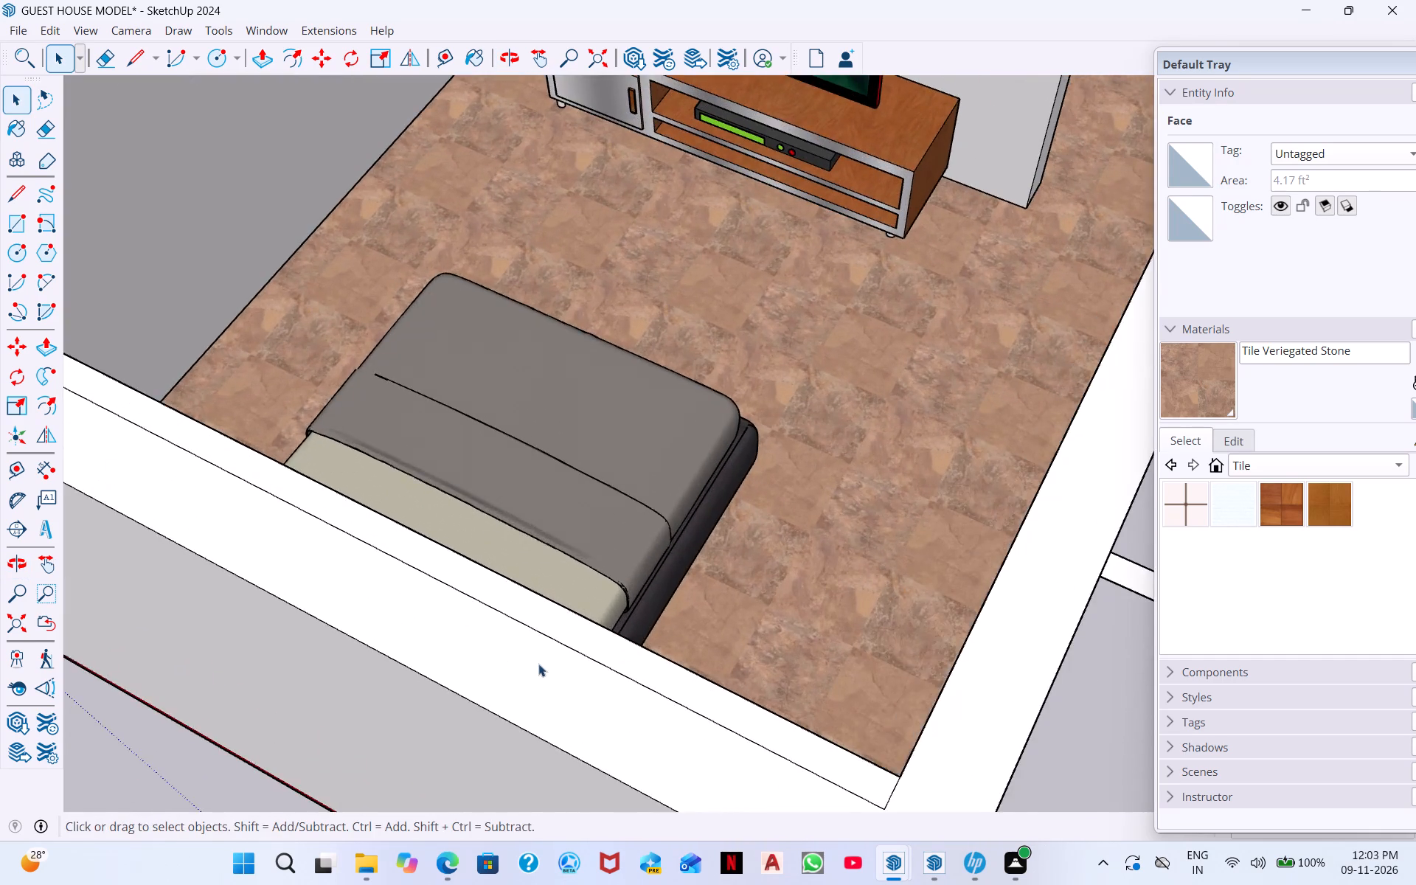
{"action": "middle_click_drag", "start_coordinate": [549, 674], "coordinate": [711, 517]}
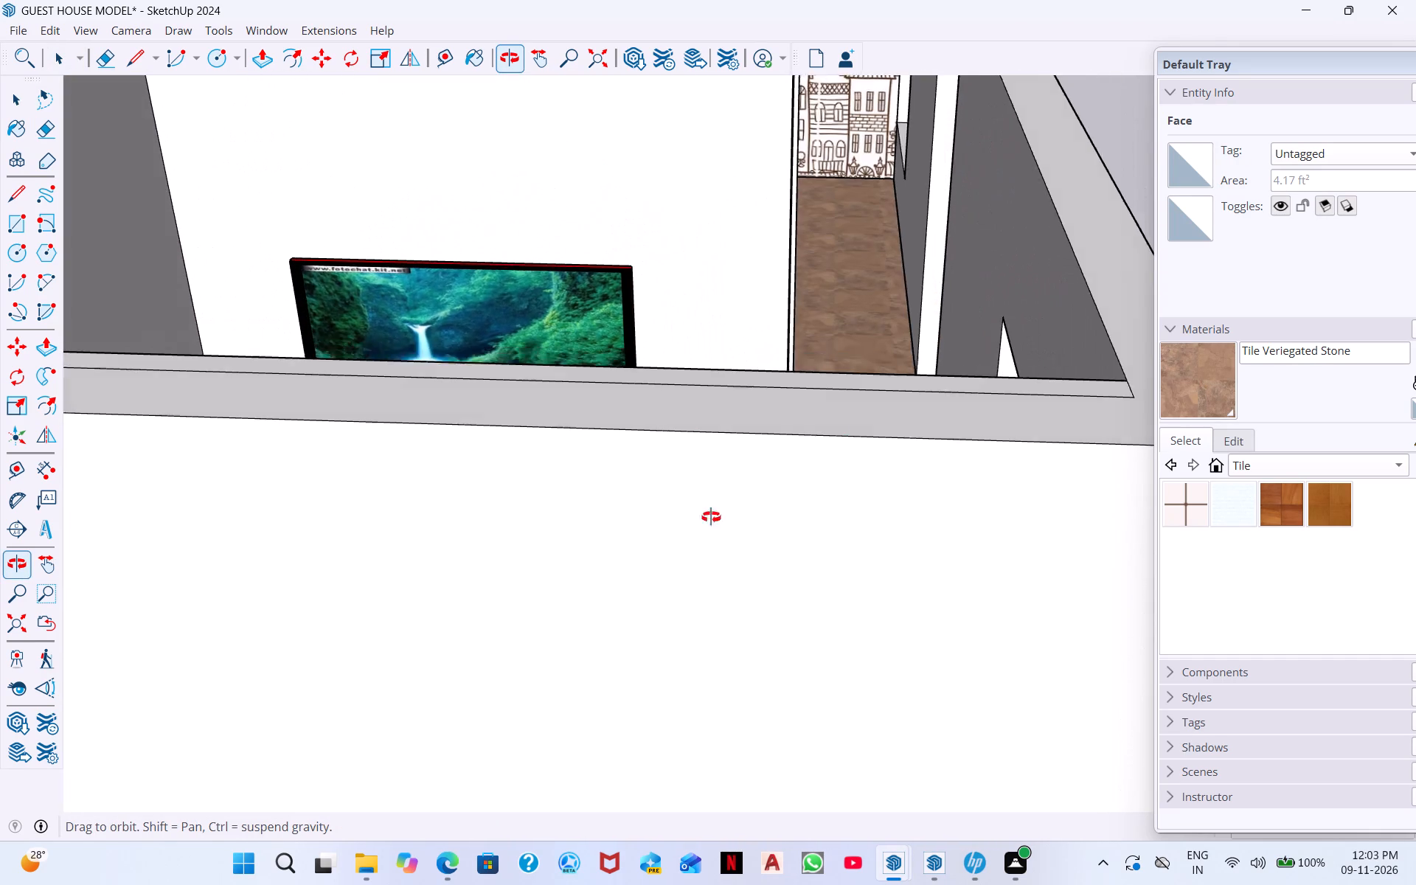
{"action": "middle_click_drag", "start_coordinate": [711, 517], "coordinate": [313, 555]}
{"action": "middle_click_drag", "start_coordinate": [662, 644], "coordinate": [344, 539]}
{"action": "middle_click_drag", "start_coordinate": [602, 589], "coordinate": [330, 541]}
{"action": "scroll", "coordinate": [647, 616], "scroll_direction": "down", "scroll_amount": 4}
{"action": "middle_click", "coordinate": [647, 616]}
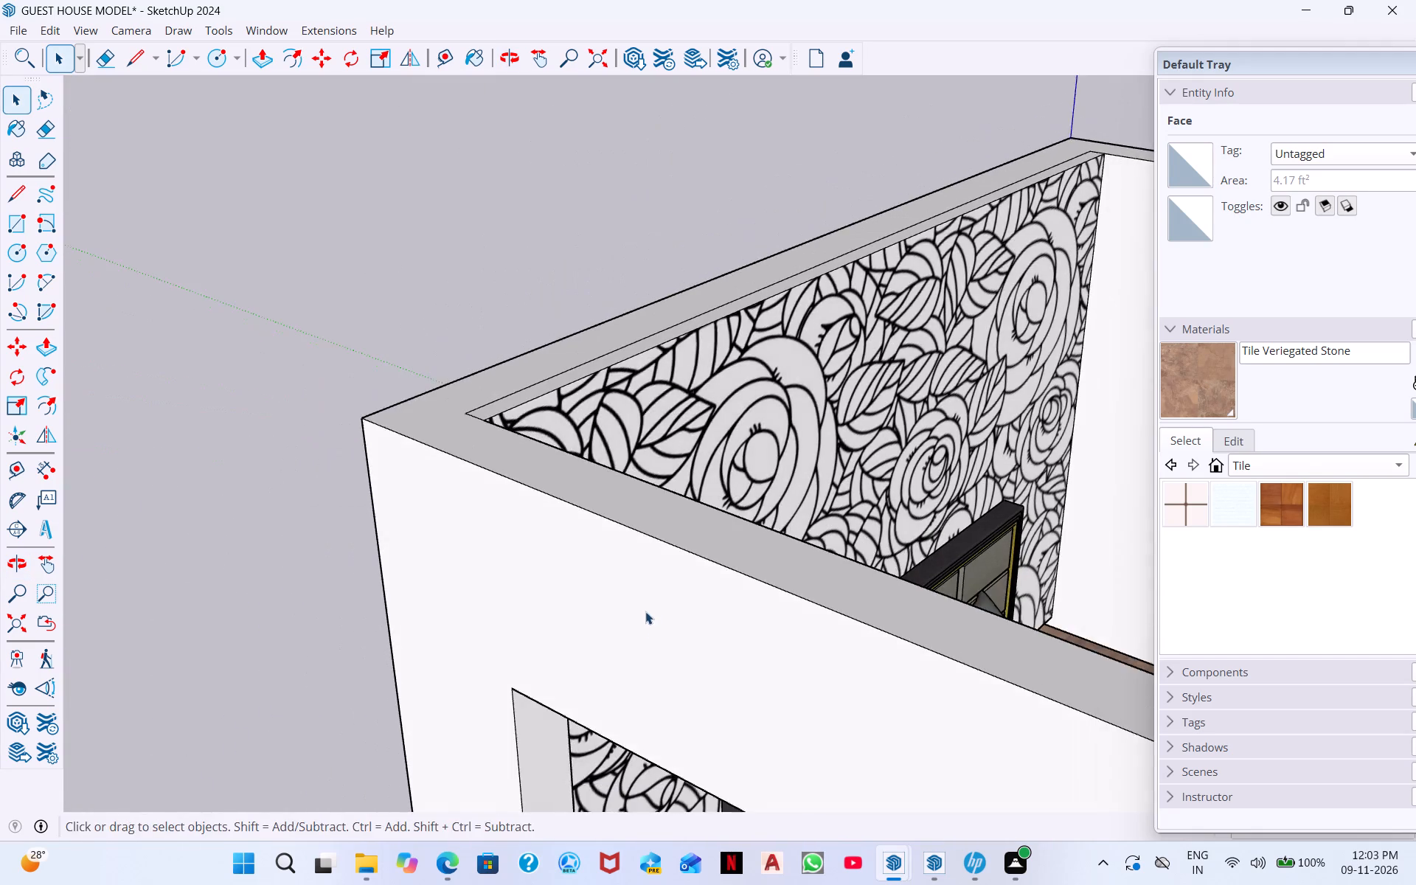
{"action": "scroll", "coordinate": [645, 611], "scroll_direction": "down", "scroll_amount": 11}
{"action": "middle_click", "coordinate": [651, 608]}
{"action": "middle_click_drag", "start_coordinate": [999, 707], "coordinate": [603, 567]}
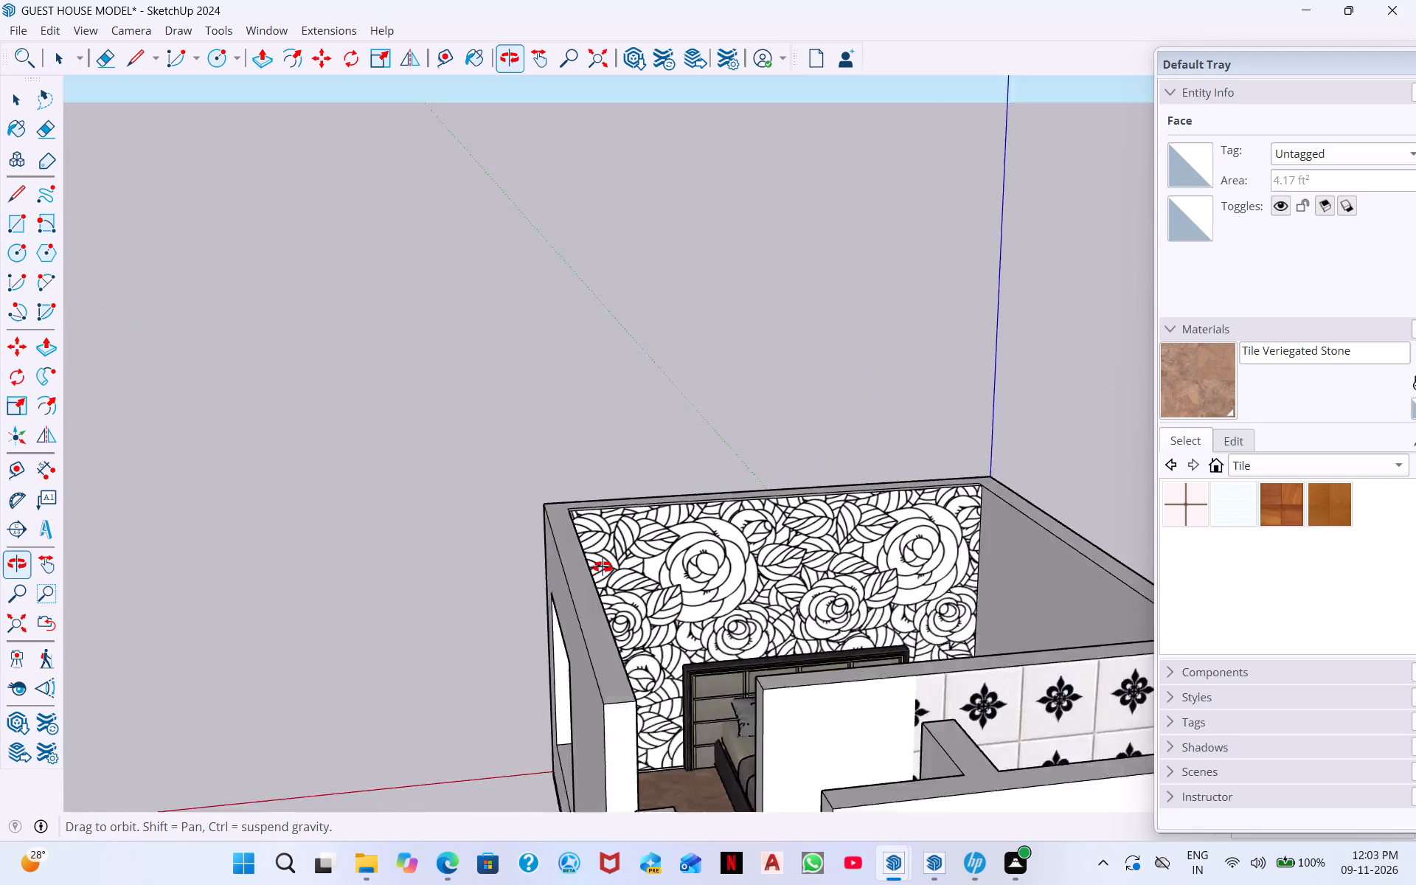
{"action": "middle_click_drag", "start_coordinate": [603, 567], "coordinate": [585, 557]}
{"action": "middle_click_drag", "start_coordinate": [744, 696], "coordinate": [708, 763]}
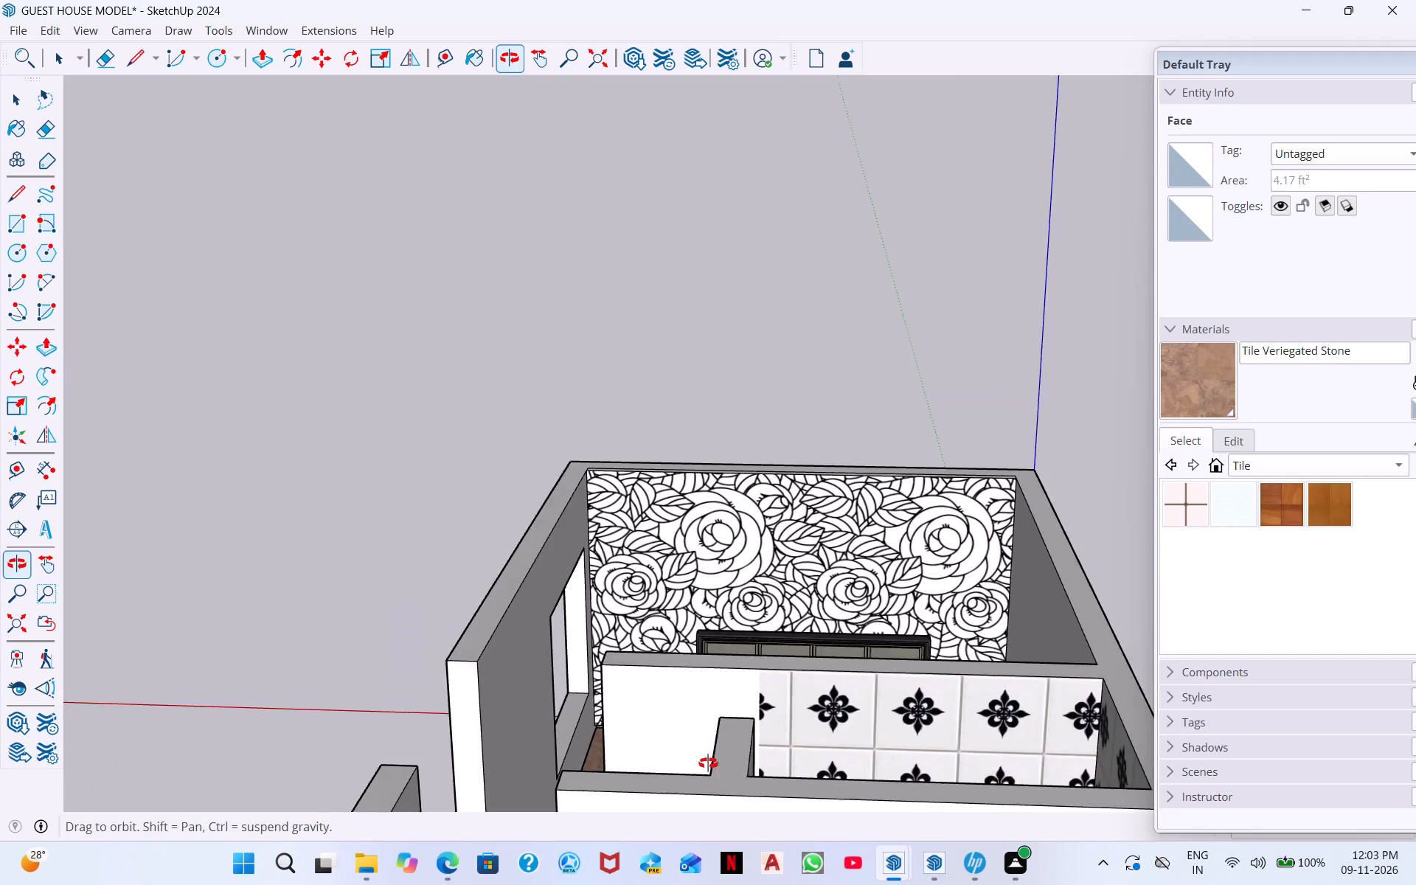
{"action": "middle_click_drag", "start_coordinate": [708, 763], "coordinate": [721, 712]}
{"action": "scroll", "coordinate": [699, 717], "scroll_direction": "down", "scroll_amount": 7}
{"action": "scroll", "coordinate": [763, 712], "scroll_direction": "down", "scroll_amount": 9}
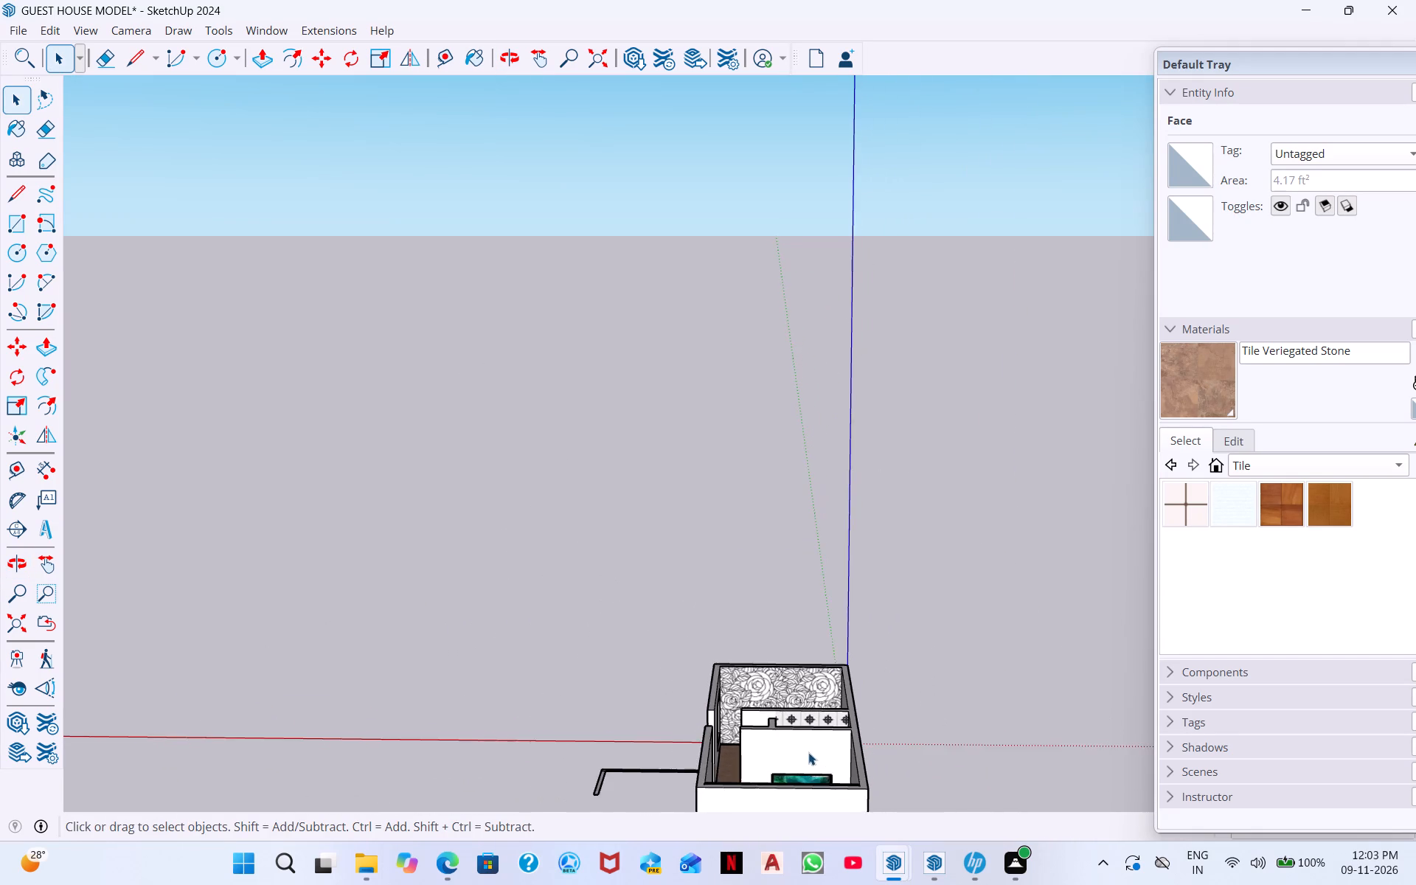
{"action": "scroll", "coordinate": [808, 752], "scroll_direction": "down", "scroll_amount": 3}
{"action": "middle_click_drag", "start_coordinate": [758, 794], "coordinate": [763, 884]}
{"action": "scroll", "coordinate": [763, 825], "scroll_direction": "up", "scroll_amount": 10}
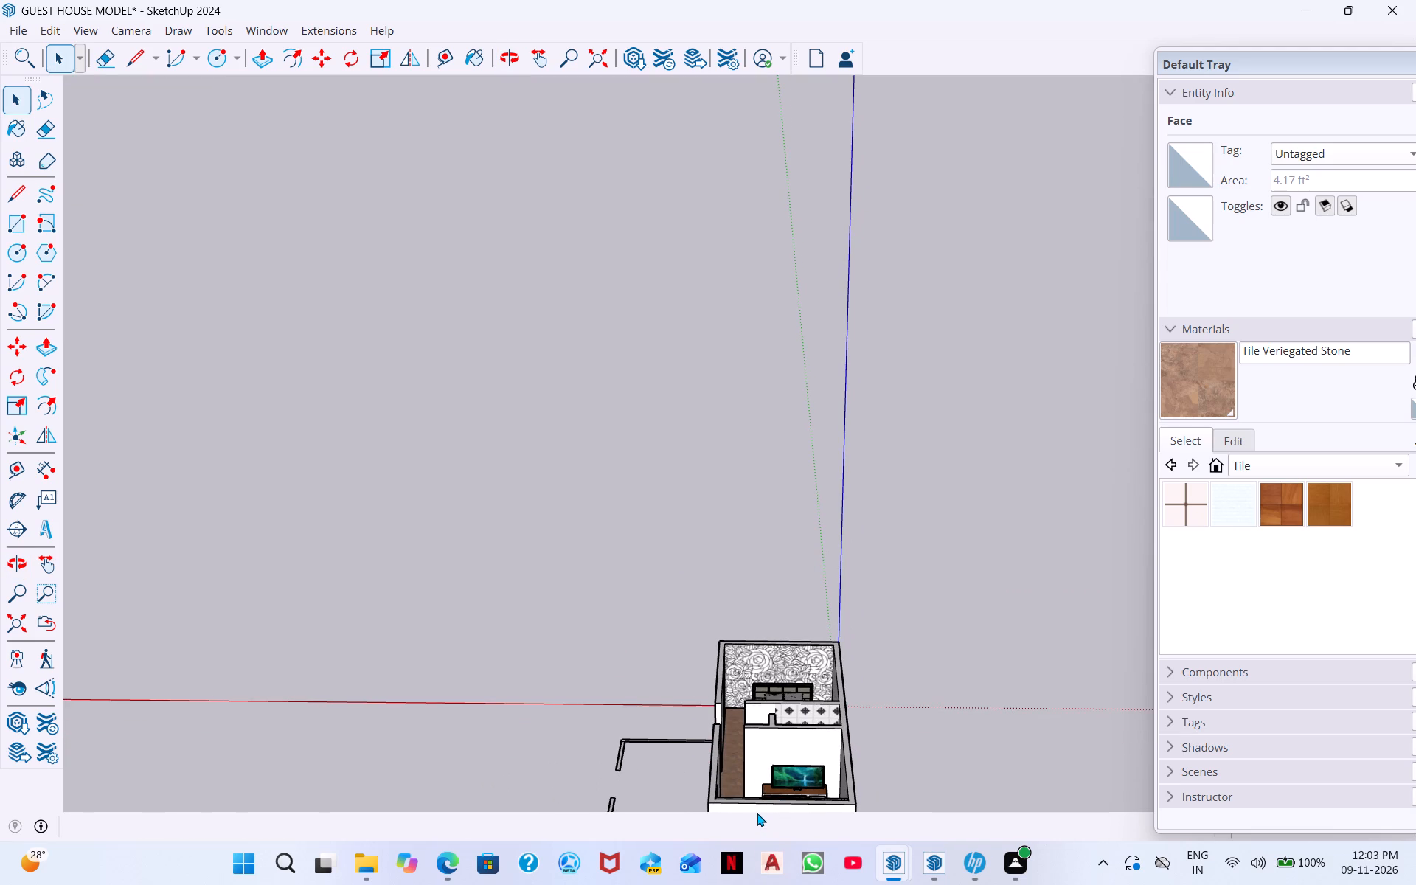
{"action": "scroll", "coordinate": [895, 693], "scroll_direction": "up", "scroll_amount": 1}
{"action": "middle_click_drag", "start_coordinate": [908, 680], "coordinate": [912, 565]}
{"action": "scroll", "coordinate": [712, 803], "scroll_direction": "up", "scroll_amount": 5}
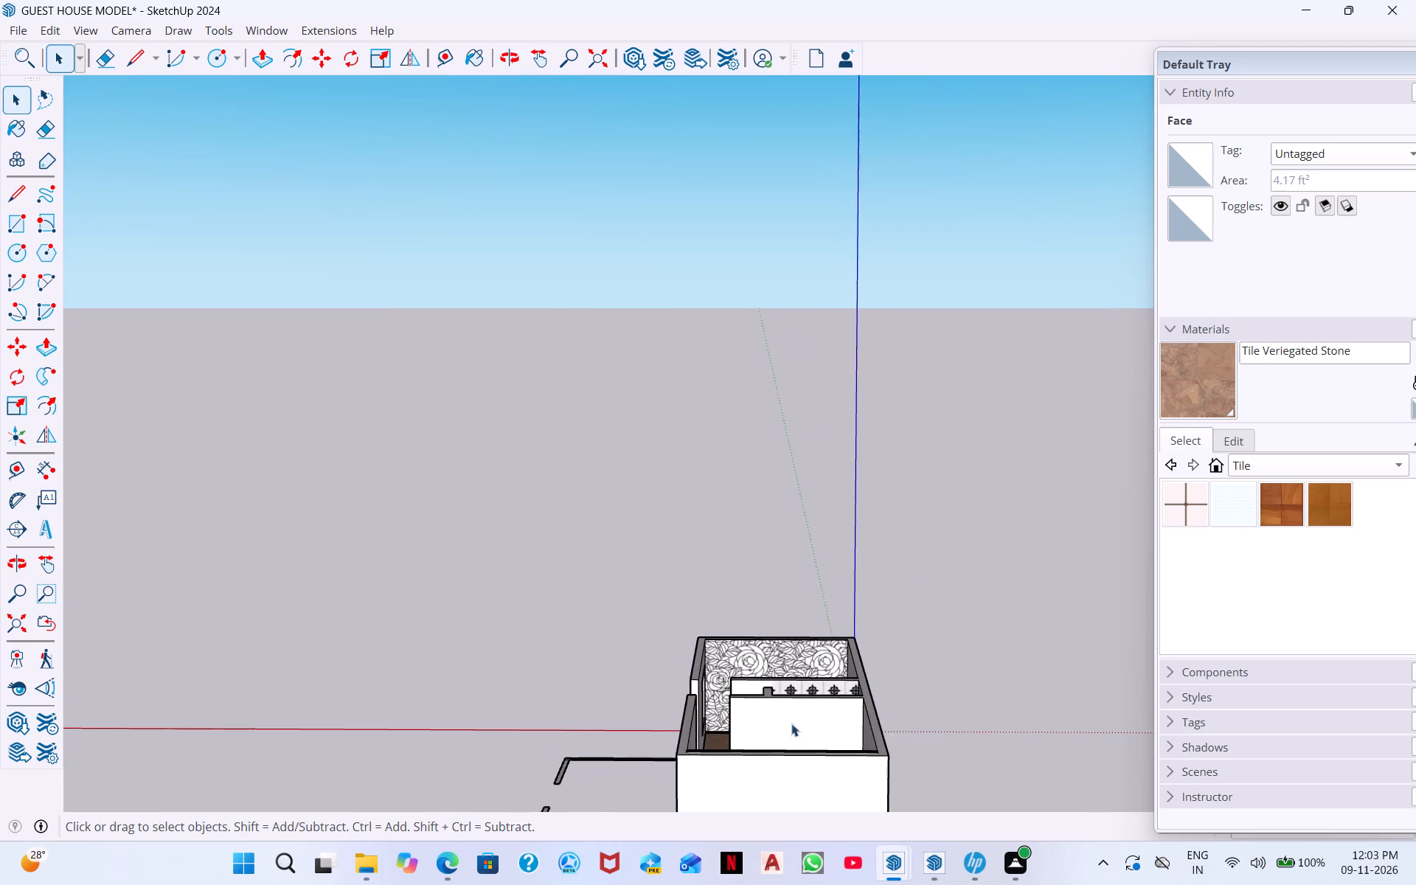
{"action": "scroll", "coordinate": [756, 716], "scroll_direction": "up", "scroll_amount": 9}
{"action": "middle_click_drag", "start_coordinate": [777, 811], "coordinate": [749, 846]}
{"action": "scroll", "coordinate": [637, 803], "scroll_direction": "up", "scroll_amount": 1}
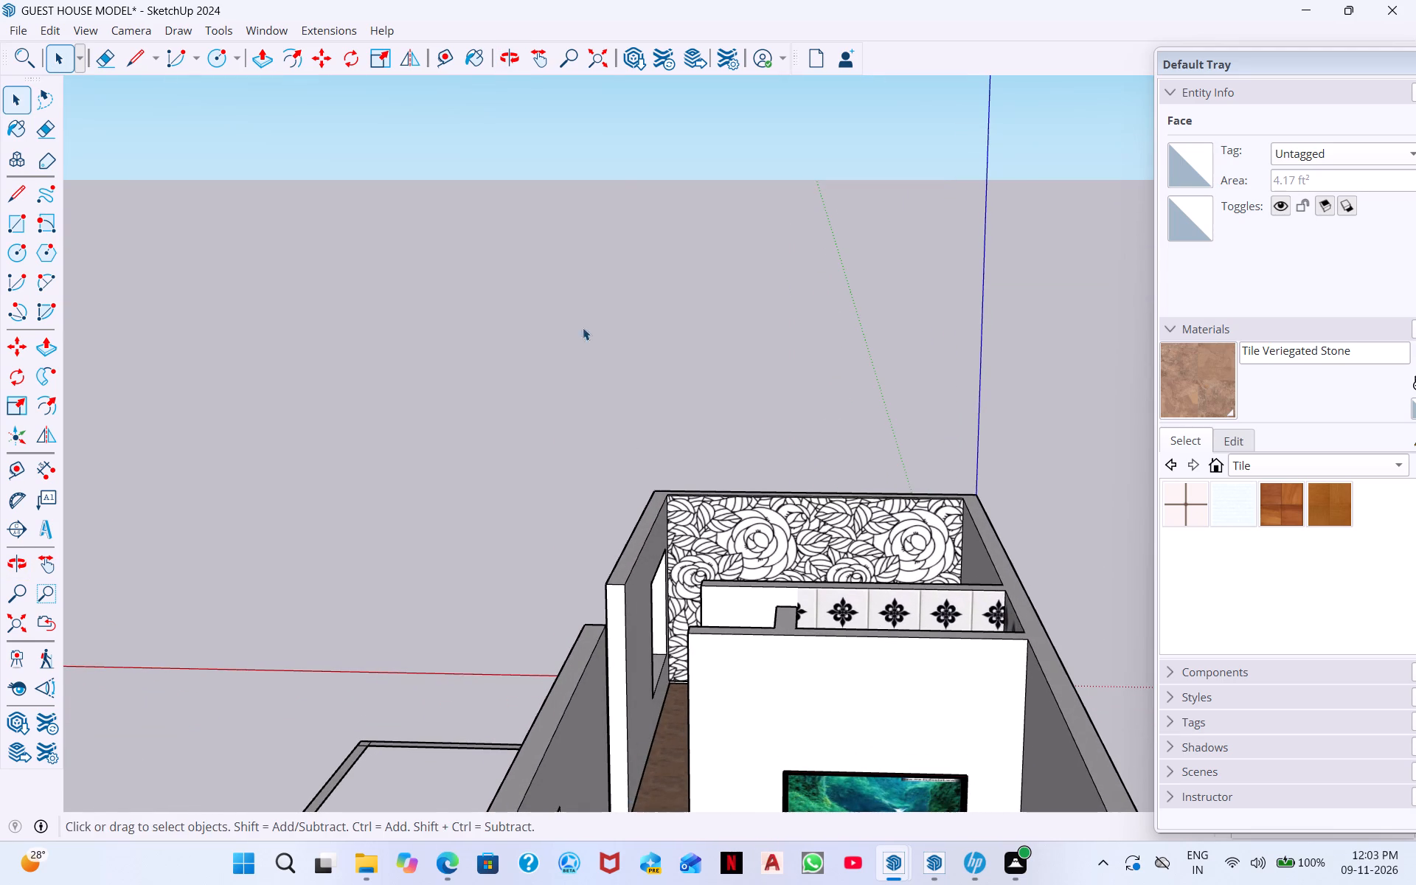
Inspect the short stray edge near the base of the living room end wall, at its front corner.
{"action": "left_click", "coordinate": [590, 60]}
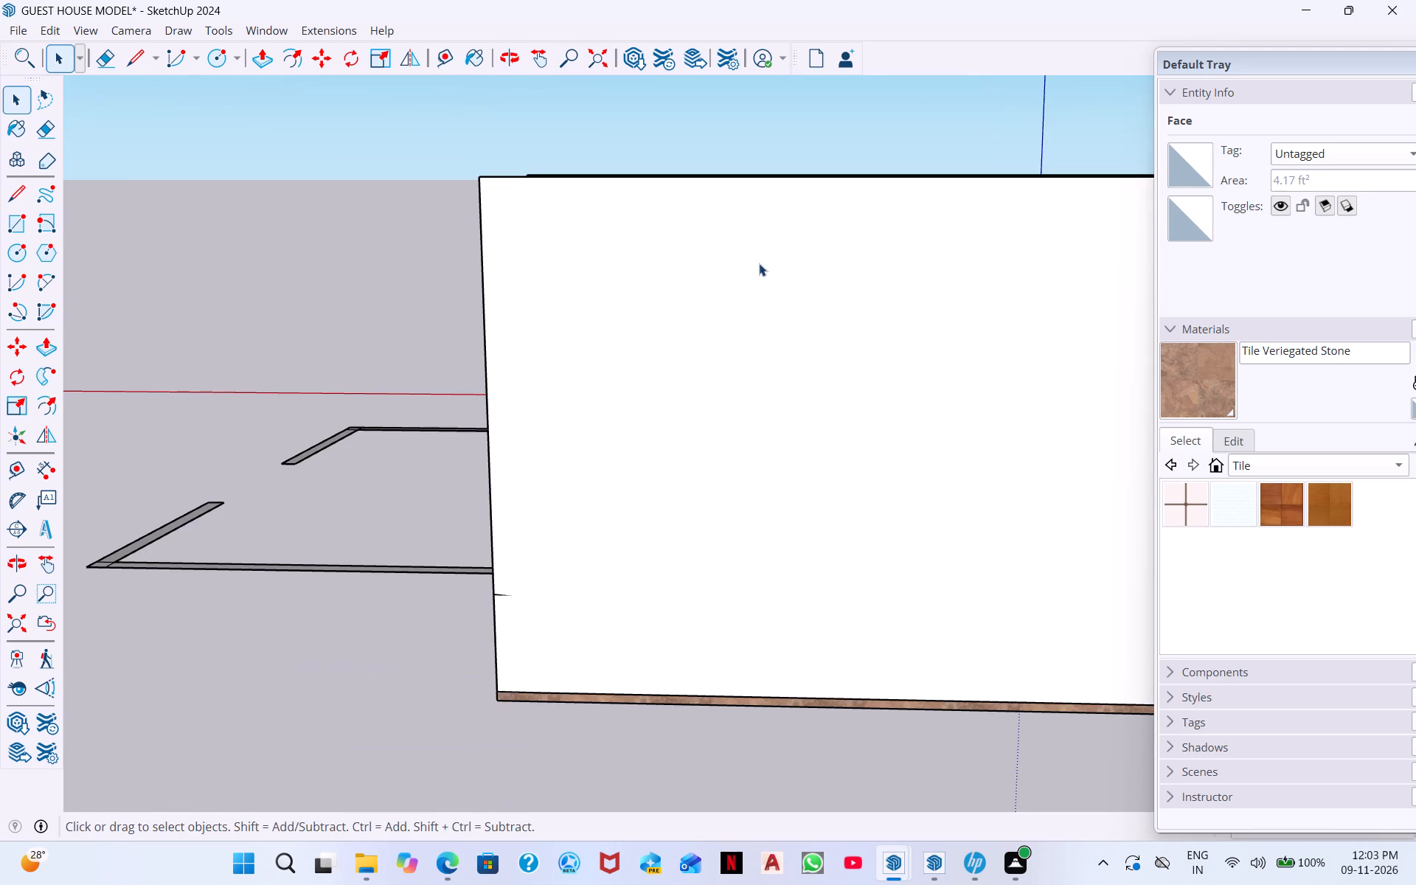
{"action": "middle_click_drag", "start_coordinate": [759, 264], "coordinate": [868, 333]}
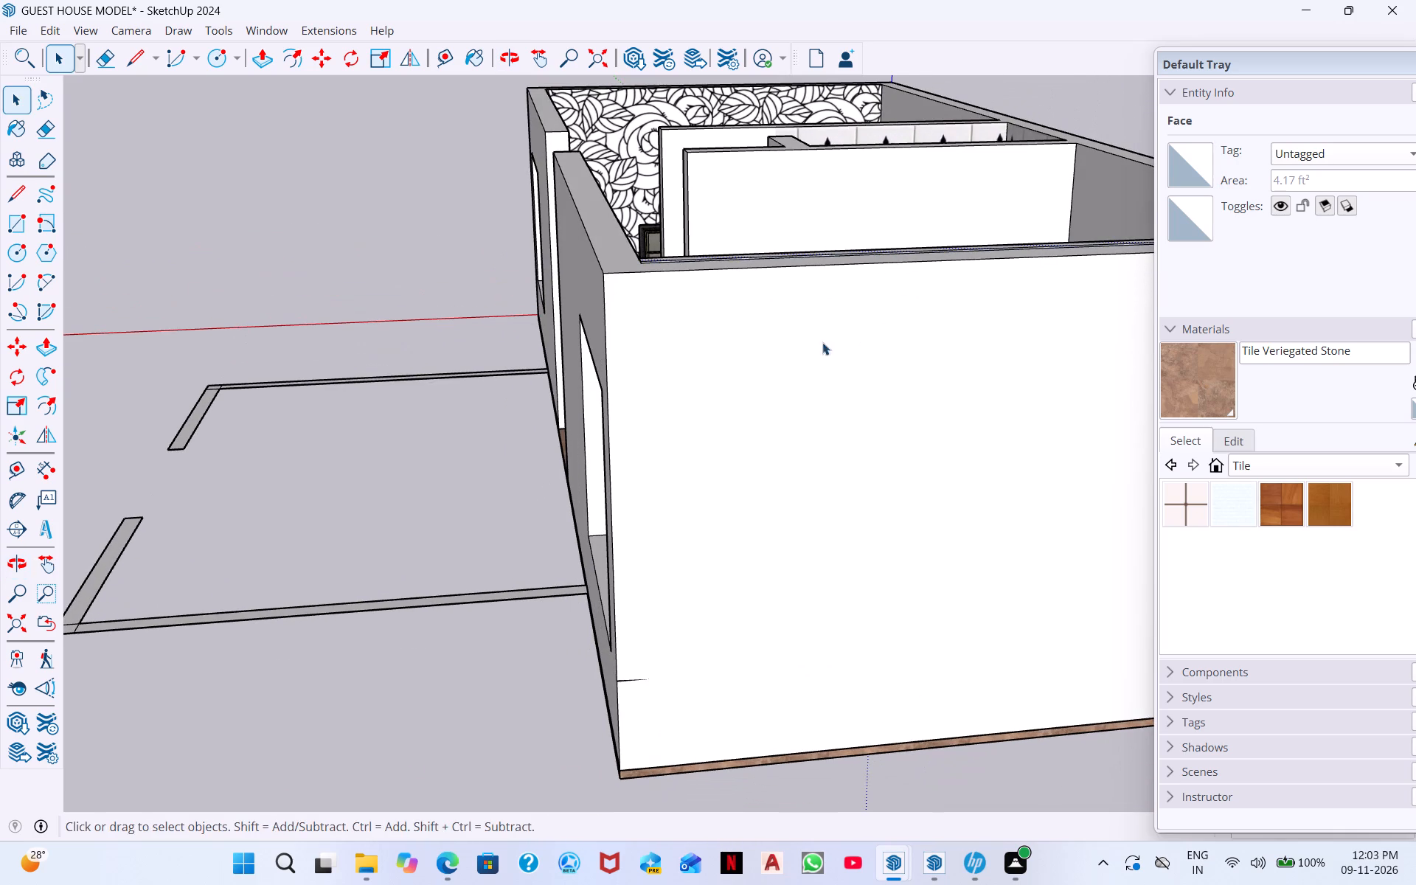
{"action": "middle_click_drag", "start_coordinate": [716, 459], "coordinate": [906, 369]}
{"action": "scroll", "coordinate": [937, 571], "scroll_direction": "up", "scroll_amount": 2}
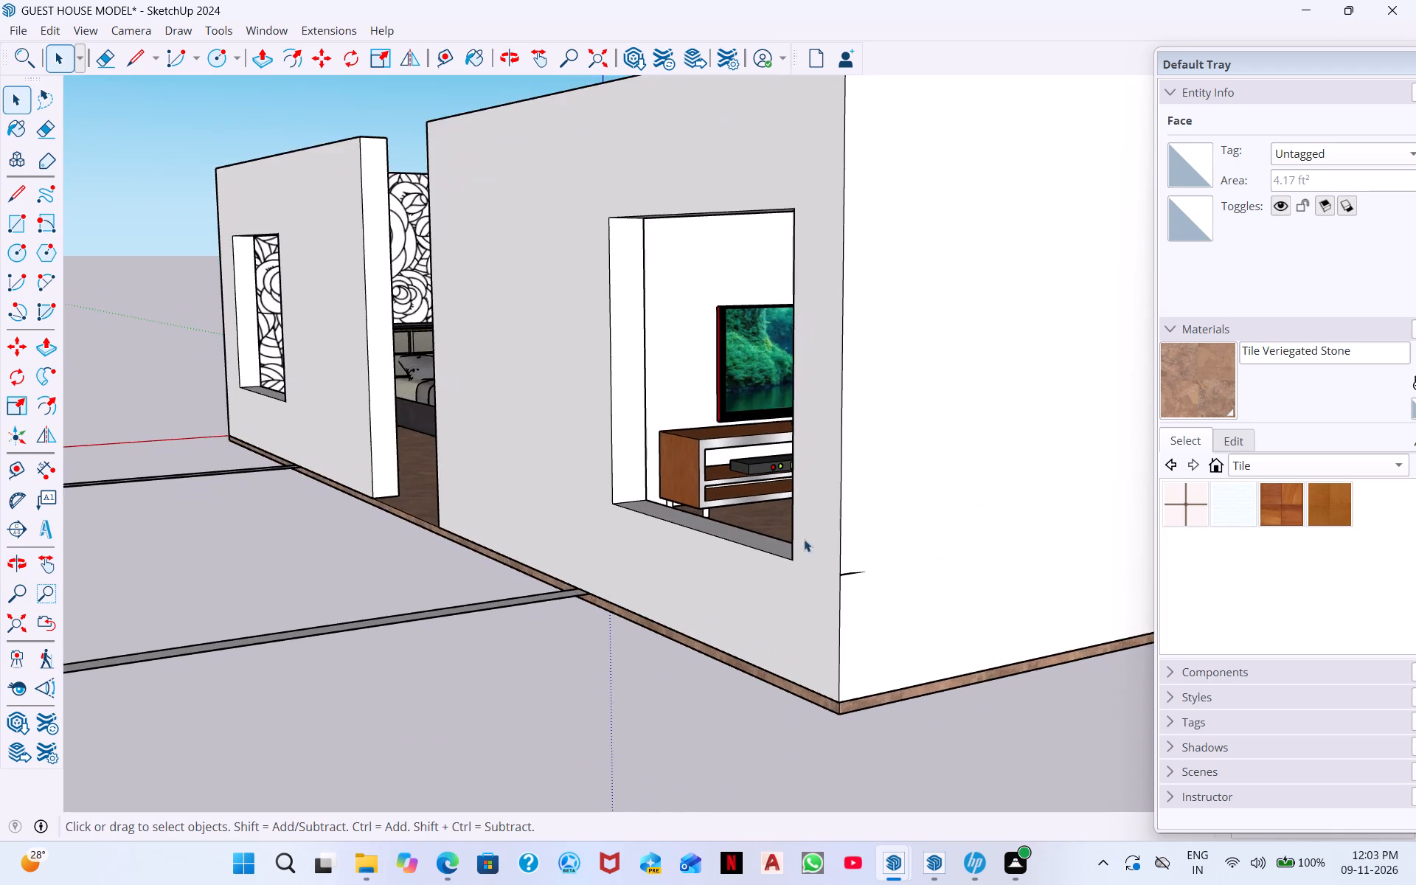
{"action": "scroll", "coordinate": [839, 594], "scroll_direction": "up", "scroll_amount": 8}
{"action": "middle_click_drag", "start_coordinate": [898, 572], "coordinate": [631, 674]}
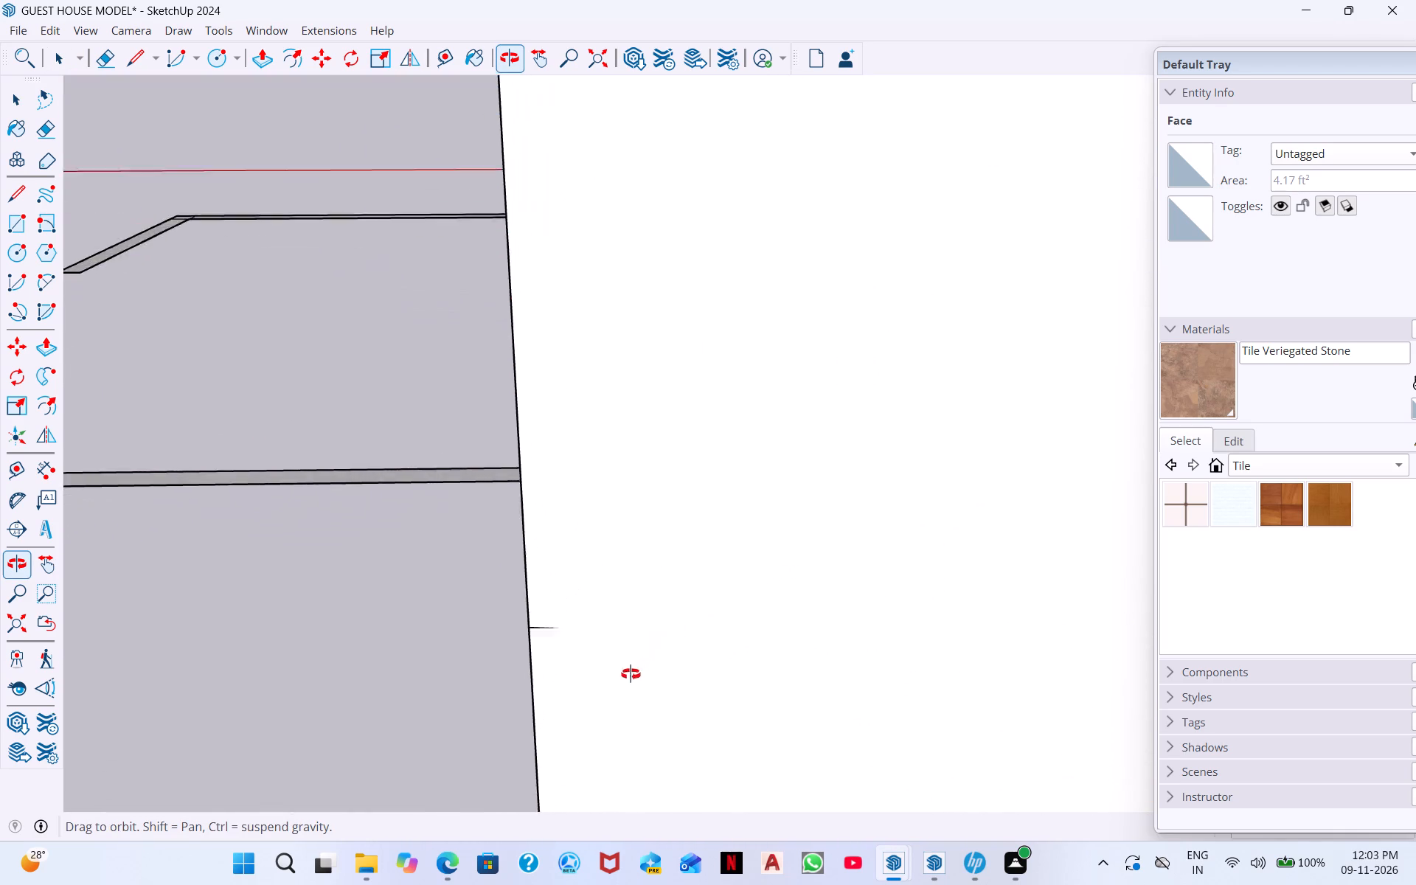
{"action": "middle_click_drag", "start_coordinate": [631, 674], "coordinate": [613, 701]}
Add both long top edges and the short front-end edge of the living room end wall's raised strip to the selection.
{"action": "scroll", "coordinate": [638, 389], "scroll_direction": "down", "scroll_amount": 13}
{"action": "middle_click_drag", "start_coordinate": [729, 361], "coordinate": [730, 513]}
{"action": "middle_click_drag", "start_coordinate": [814, 380], "coordinate": [809, 455]}
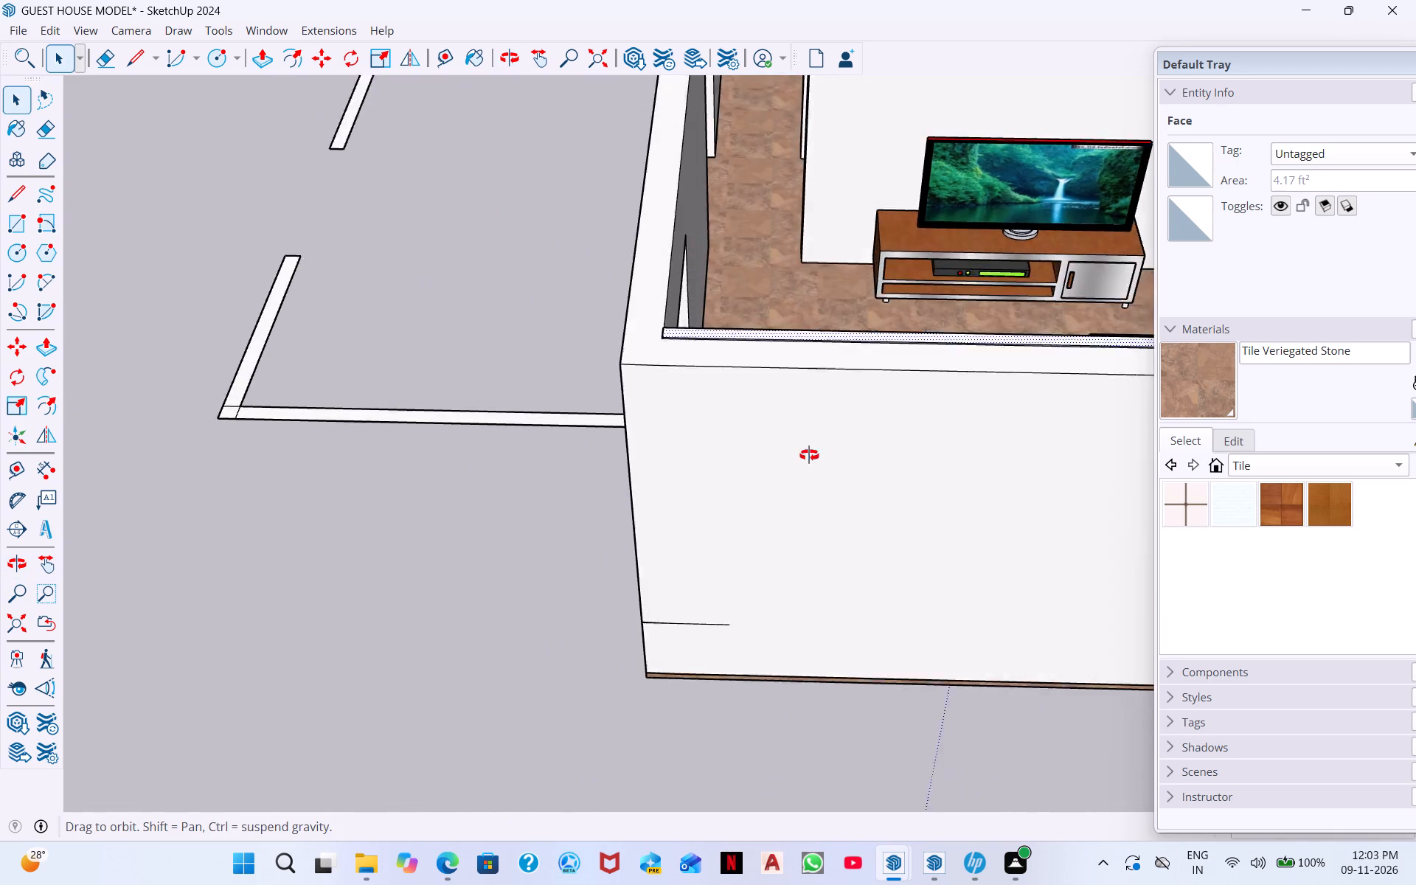
{"action": "middle_click_drag", "start_coordinate": [809, 455], "coordinate": [734, 543]}
{"action": "scroll", "coordinate": [725, 513], "scroll_direction": "up", "scroll_amount": 7}
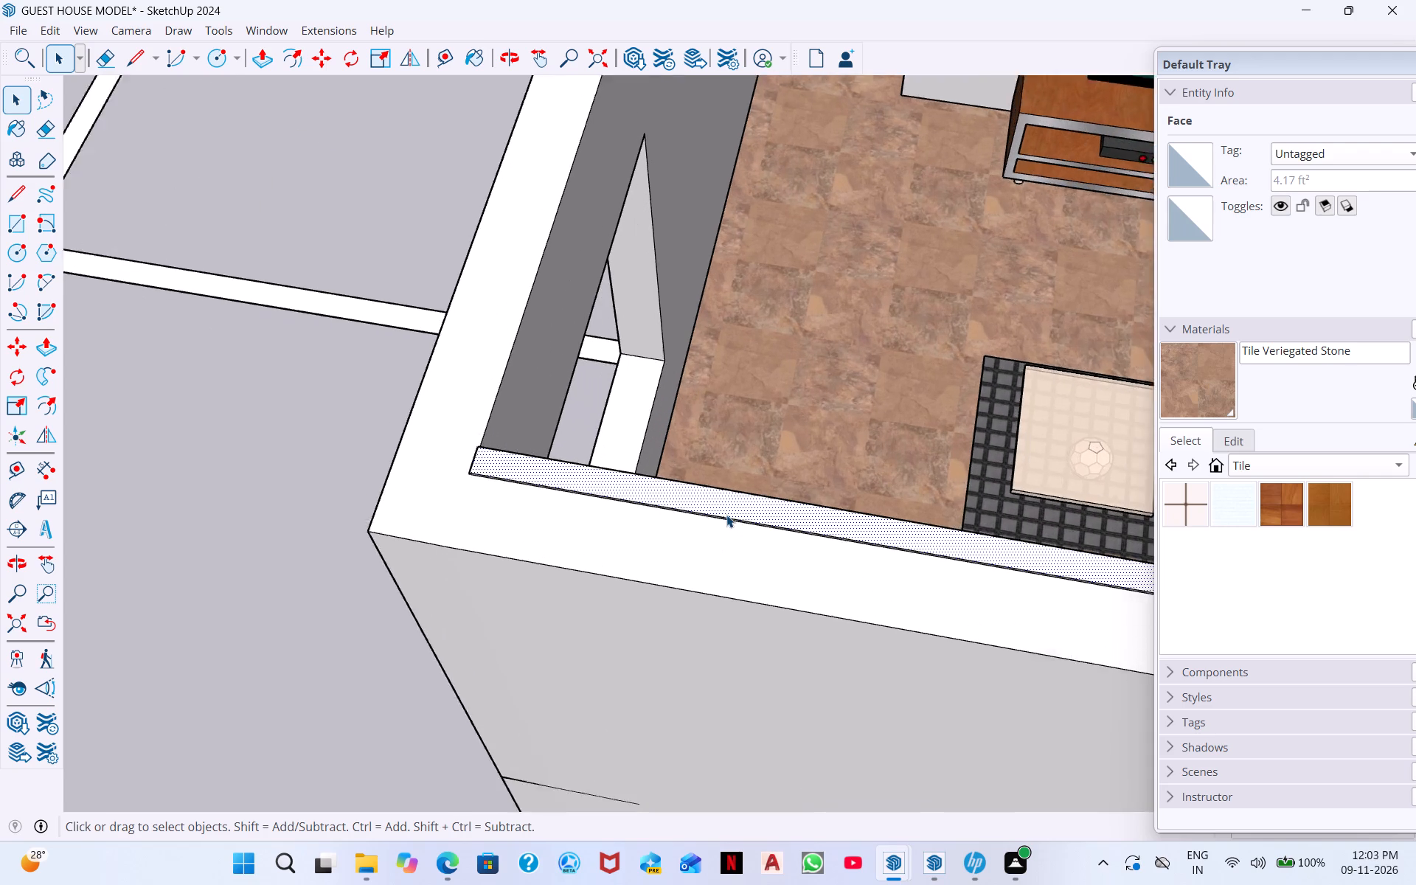
{"action": "scroll", "coordinate": [726, 515], "scroll_direction": "up", "scroll_amount": 2}
{"action": "middle_click_drag", "start_coordinate": [730, 512], "coordinate": [790, 423]}
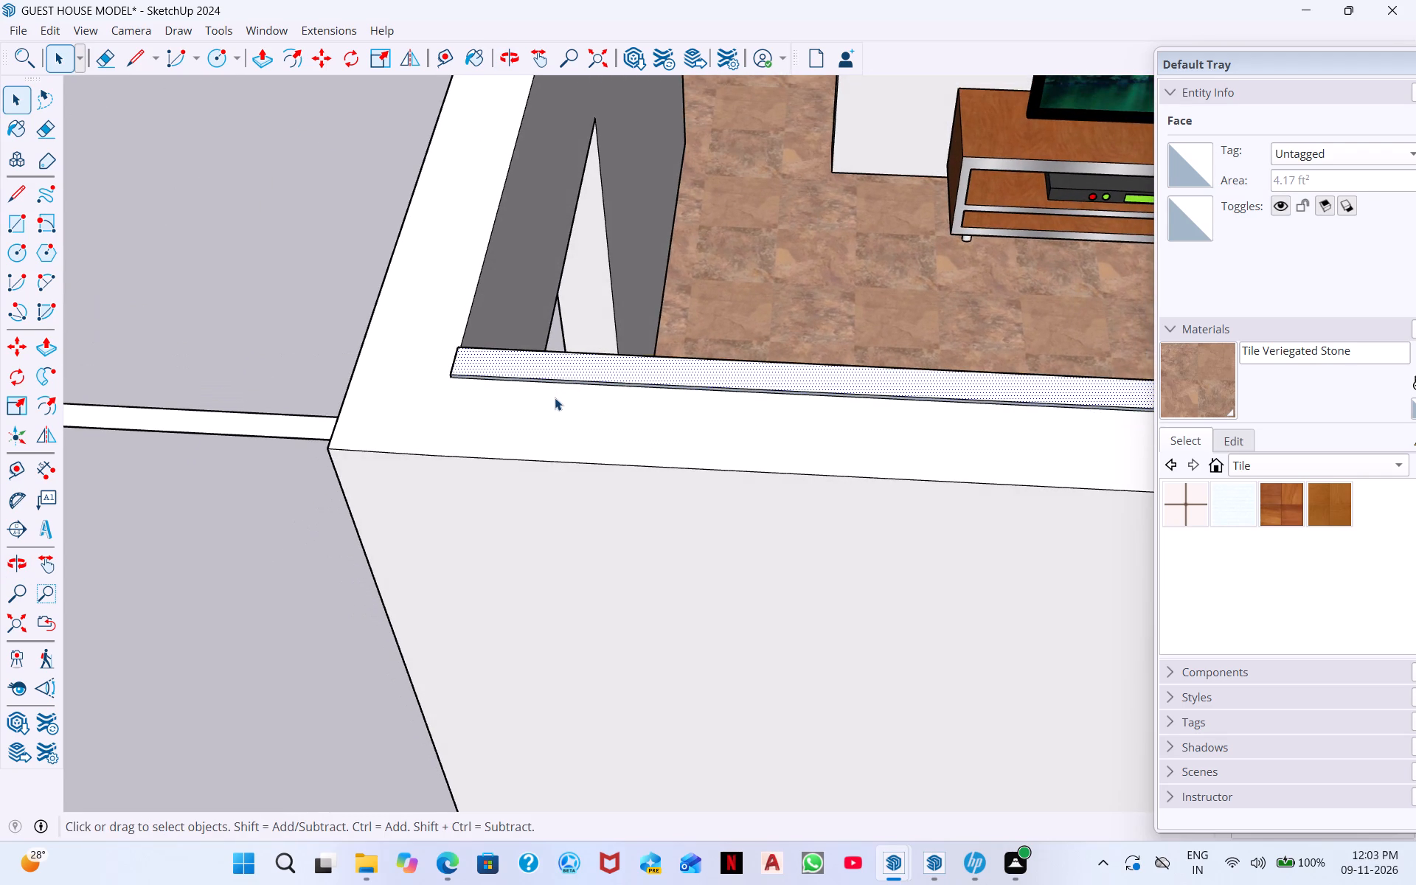
{"action": "left_click", "coordinate": [565, 380], "text": "shift"}
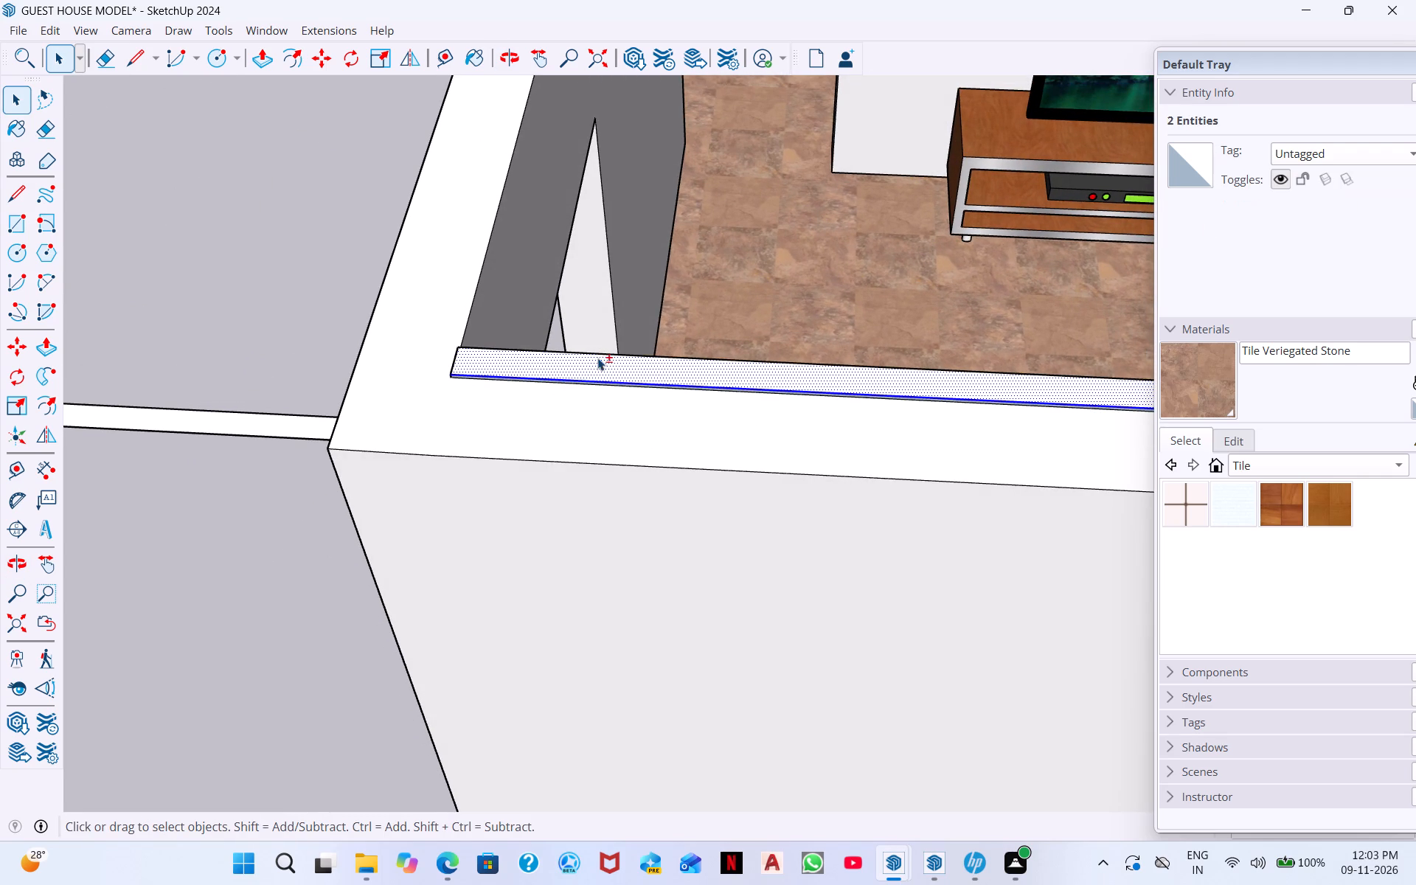
{"action": "left_click", "coordinate": [606, 353], "text": "shift"}
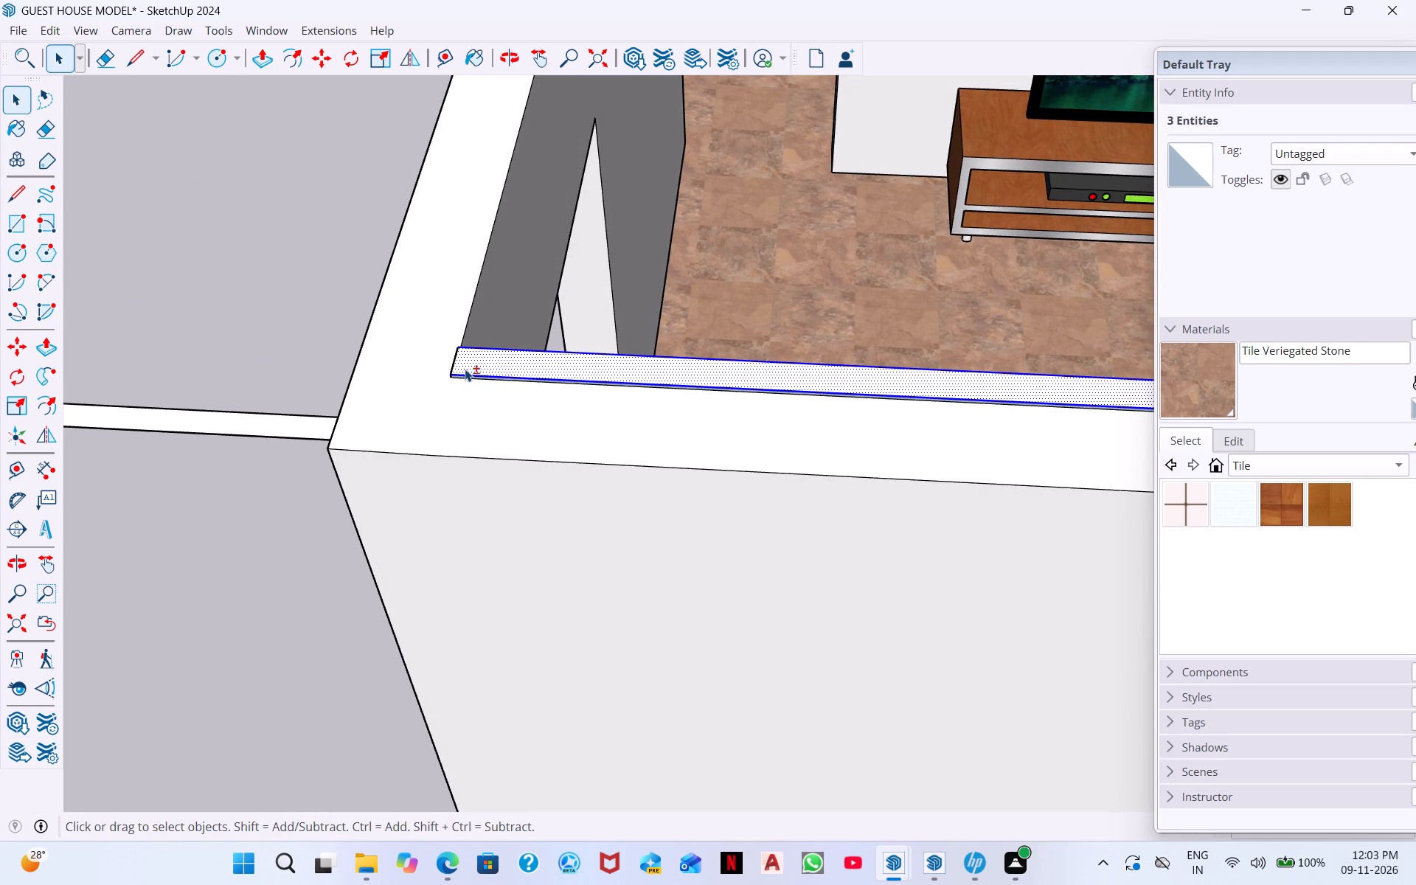
{"action": "left_click", "coordinate": [451, 361], "text": "shift"}
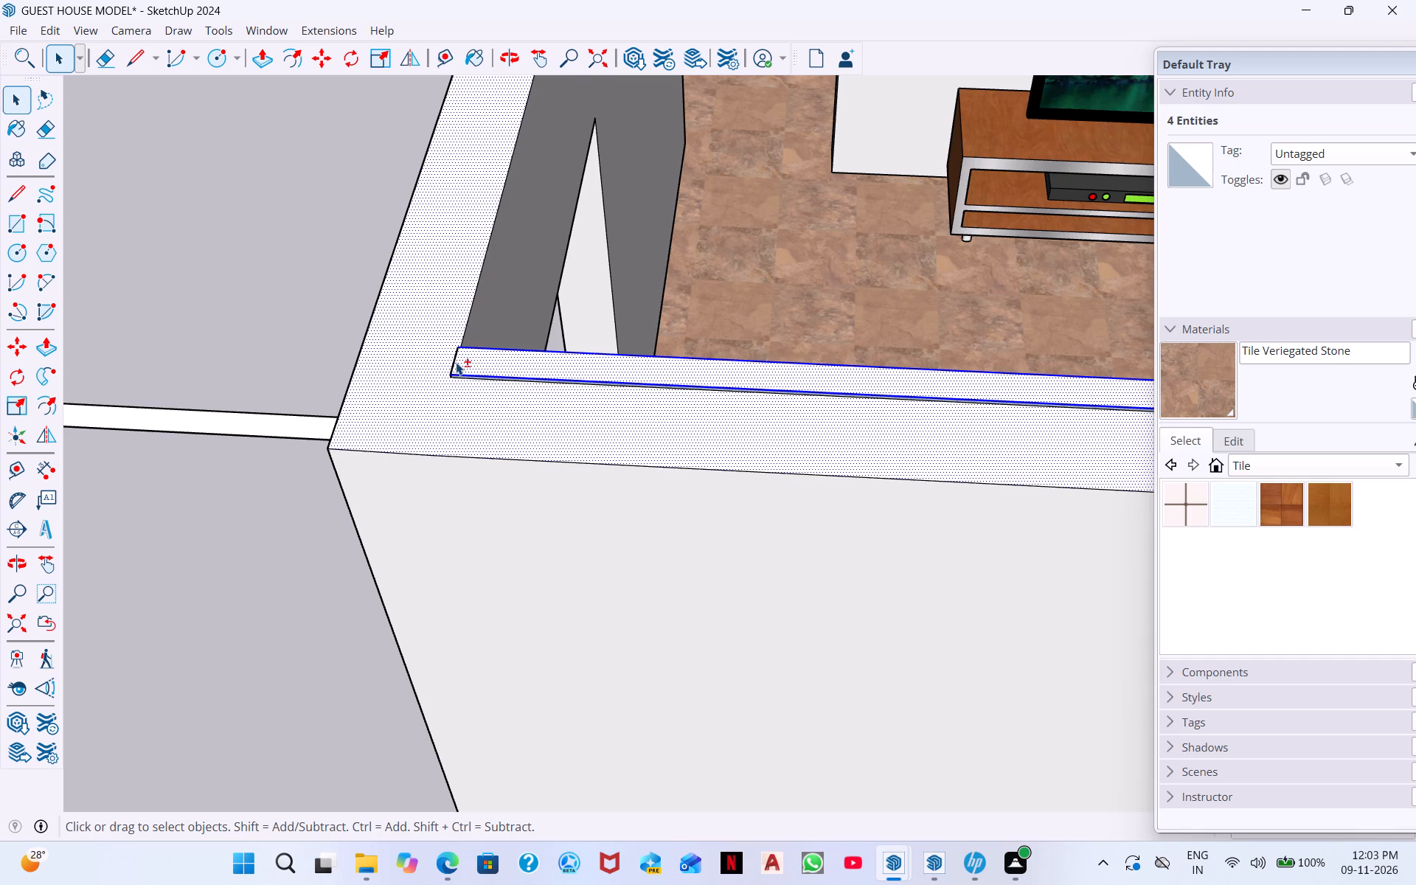
{"action": "left_click", "coordinate": [416, 388], "text": "shift"}
{"action": "left_click", "coordinate": [451, 362], "text": "shift"}
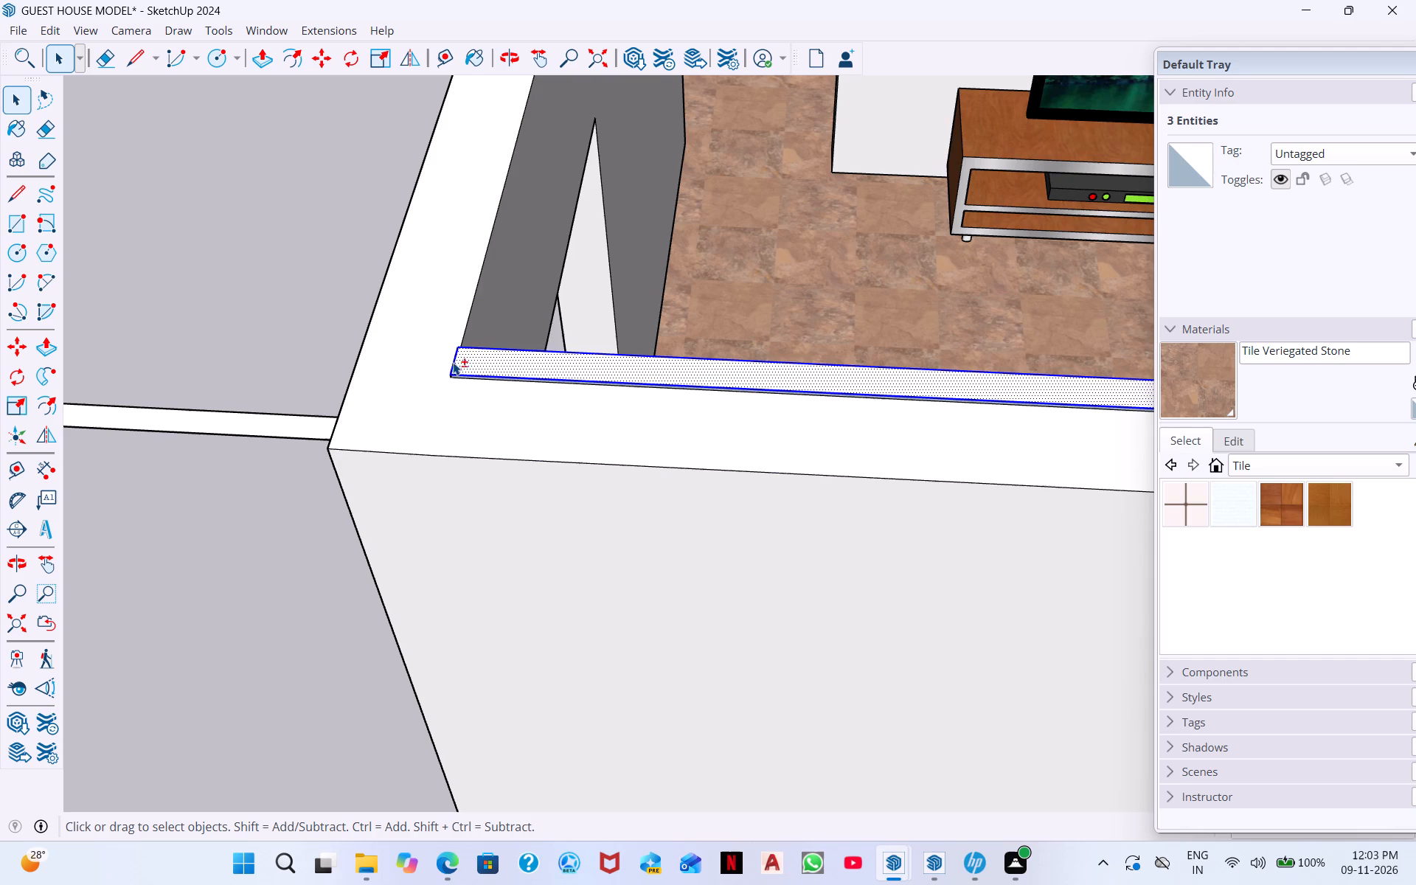
Add the short top edge at the rear end of the raised strip to the selection.
{"action": "scroll", "coordinate": [538, 372], "scroll_direction": "down", "scroll_amount": 6, "text": "shift"}
{"action": "middle_click_drag", "start_coordinate": [967, 434], "coordinate": [1332, 478]}
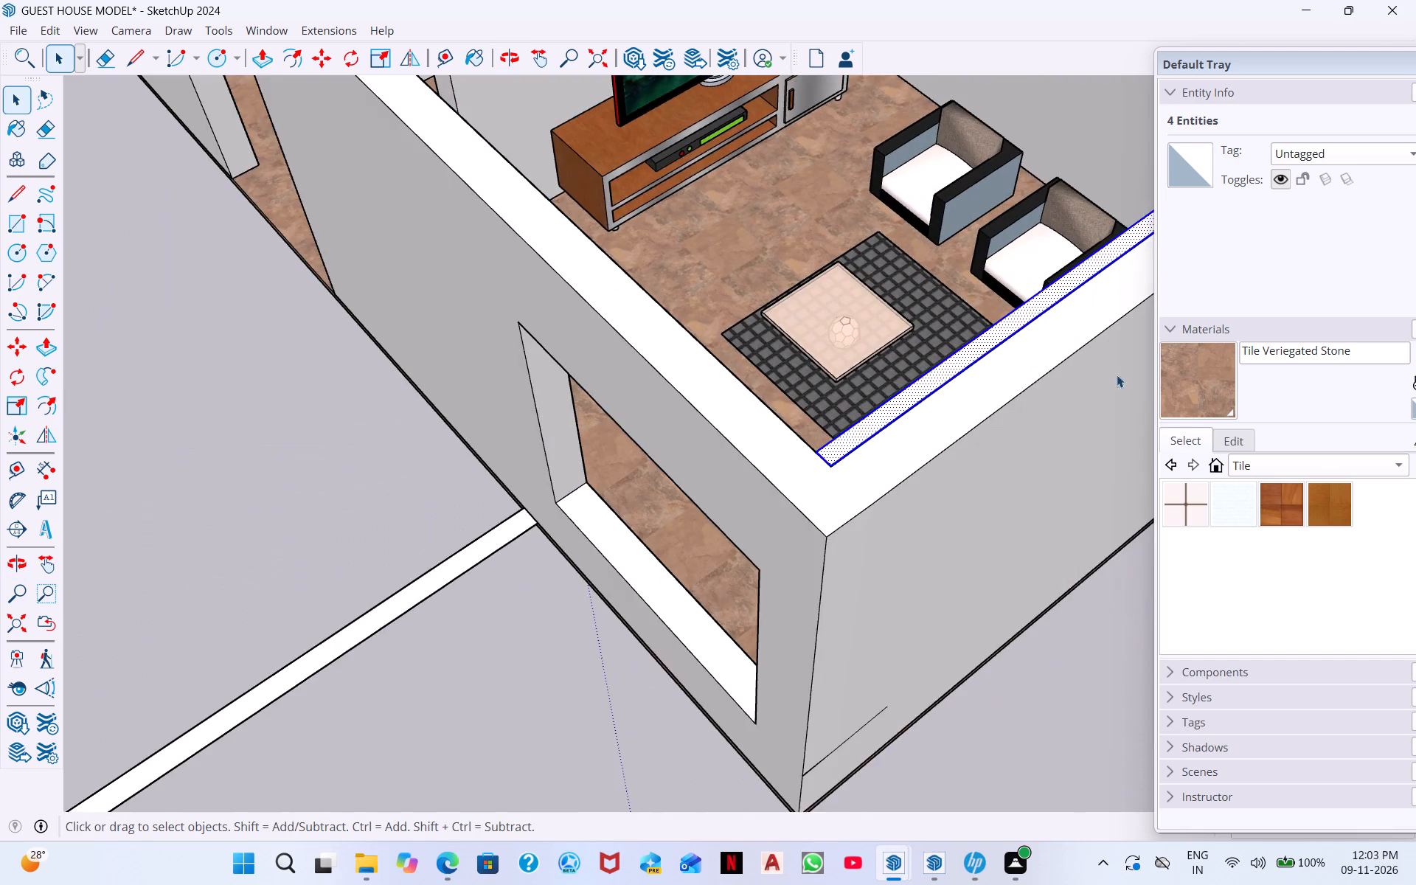
{"action": "scroll", "coordinate": [1133, 353], "scroll_direction": "up", "scroll_amount": 2}
{"action": "scroll", "coordinate": [986, 329], "scroll_direction": "down", "scroll_amount": 14}
{"action": "middle_click", "coordinate": [971, 317]}
{"action": "middle_click_drag", "start_coordinate": [1077, 326], "coordinate": [1025, 344]}
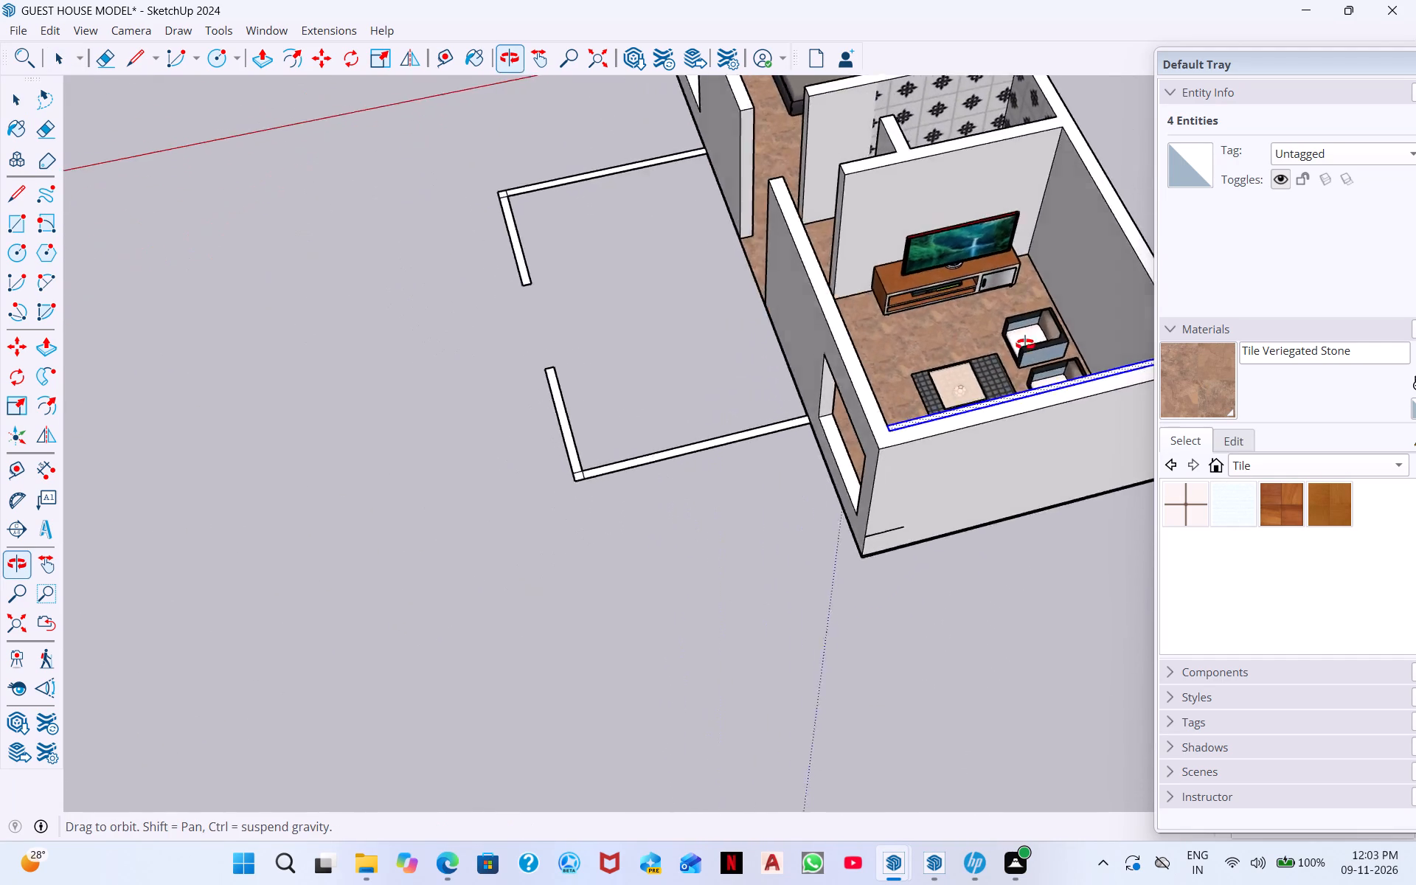
{"action": "middle_click_drag", "start_coordinate": [1025, 344], "coordinate": [1174, 312]}
{"action": "scroll", "coordinate": [1126, 199], "scroll_direction": "up", "scroll_amount": 8}
{"action": "middle_click_drag", "start_coordinate": [1193, 193], "coordinate": [909, 287]}
{"action": "middle_click_drag", "start_coordinate": [1005, 246], "coordinate": [889, 304]}
{"action": "scroll", "coordinate": [1130, 233], "scroll_direction": "up", "scroll_amount": 4}
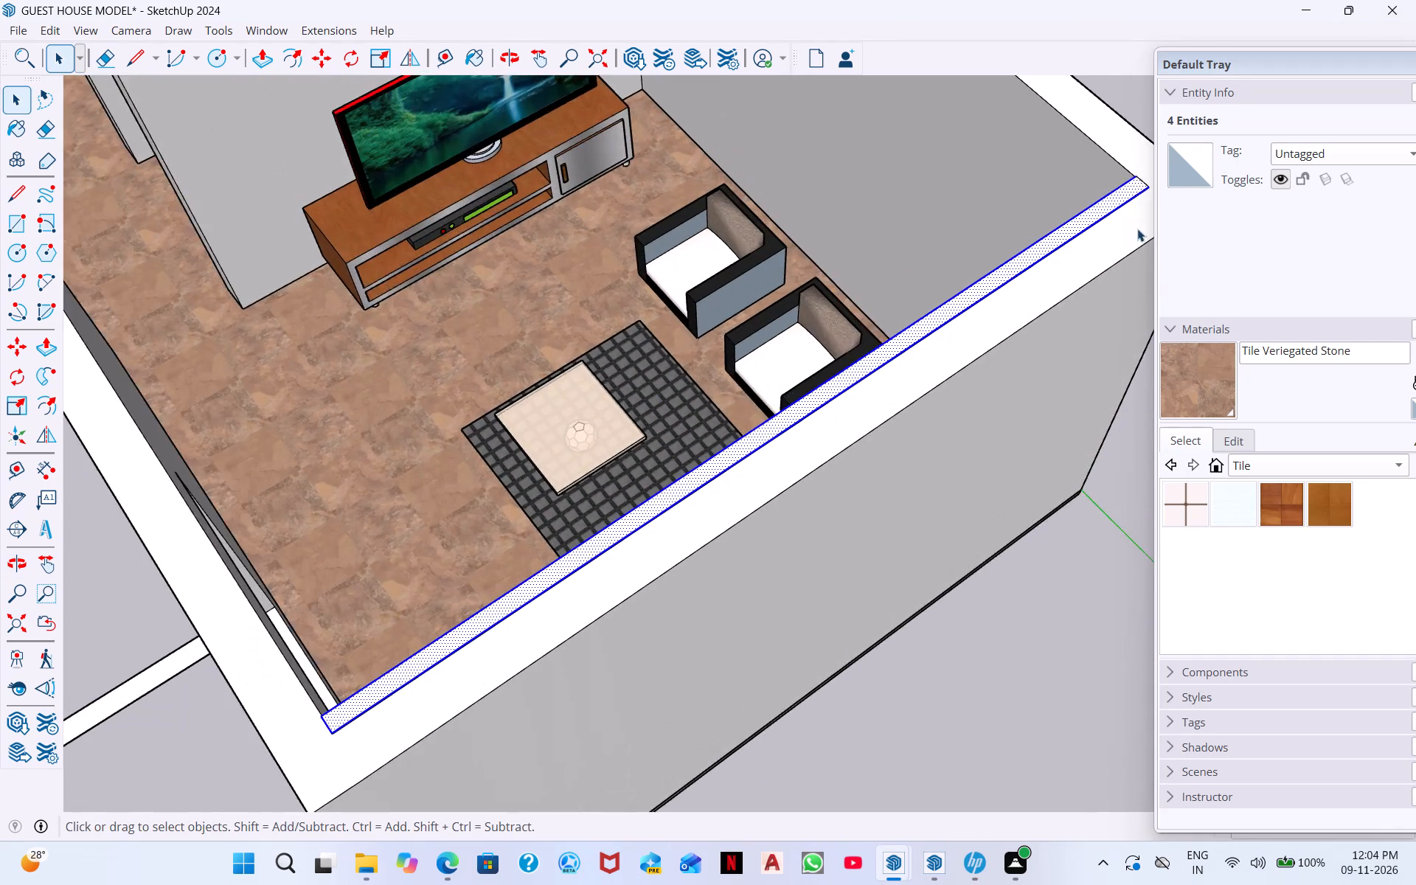
{"action": "scroll", "coordinate": [1150, 220], "scroll_direction": "up", "scroll_amount": 5}
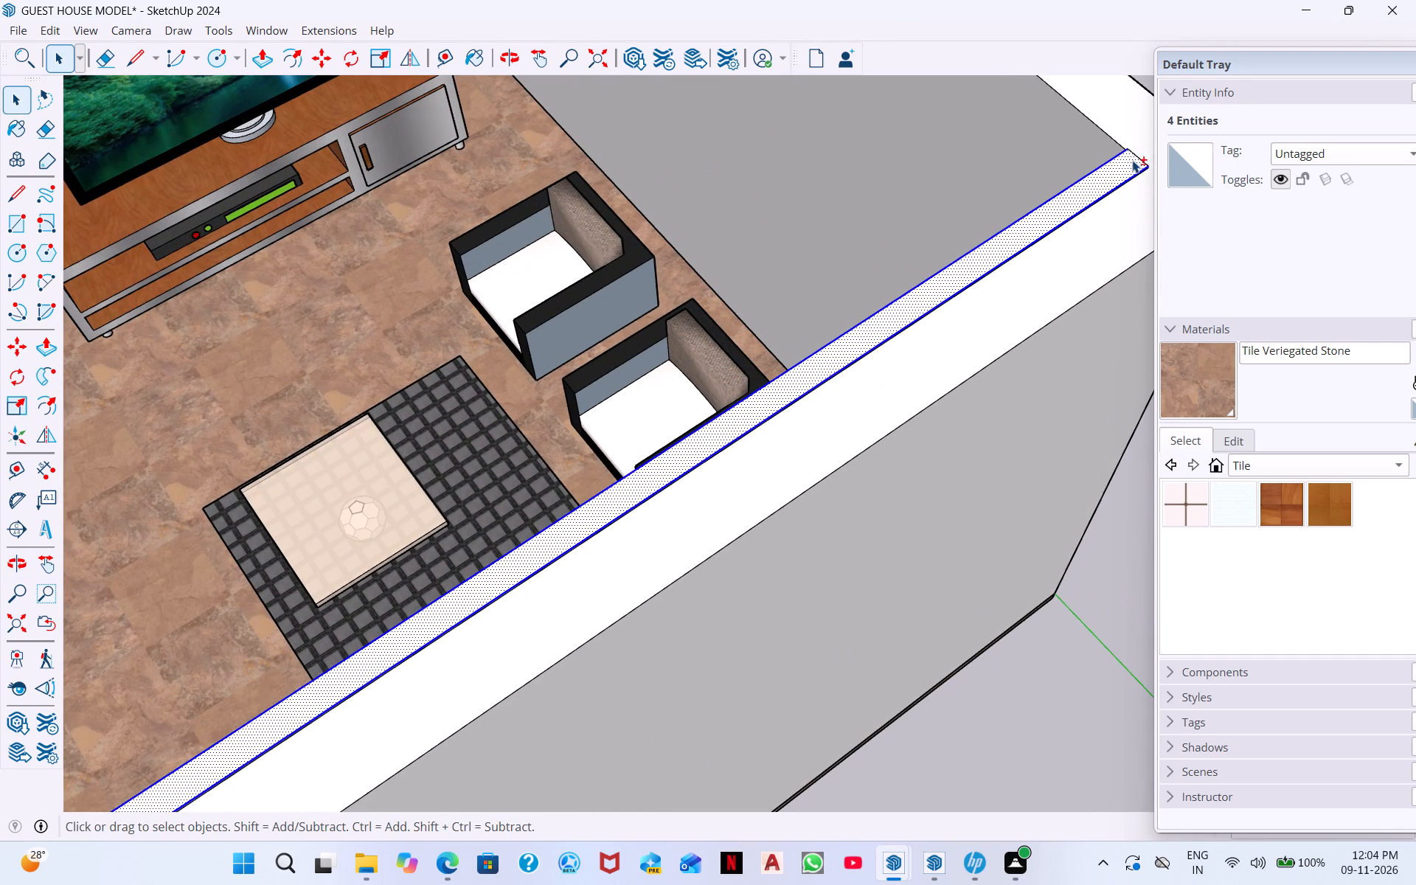
{"action": "left_click", "coordinate": [1139, 157], "text": "shift"}
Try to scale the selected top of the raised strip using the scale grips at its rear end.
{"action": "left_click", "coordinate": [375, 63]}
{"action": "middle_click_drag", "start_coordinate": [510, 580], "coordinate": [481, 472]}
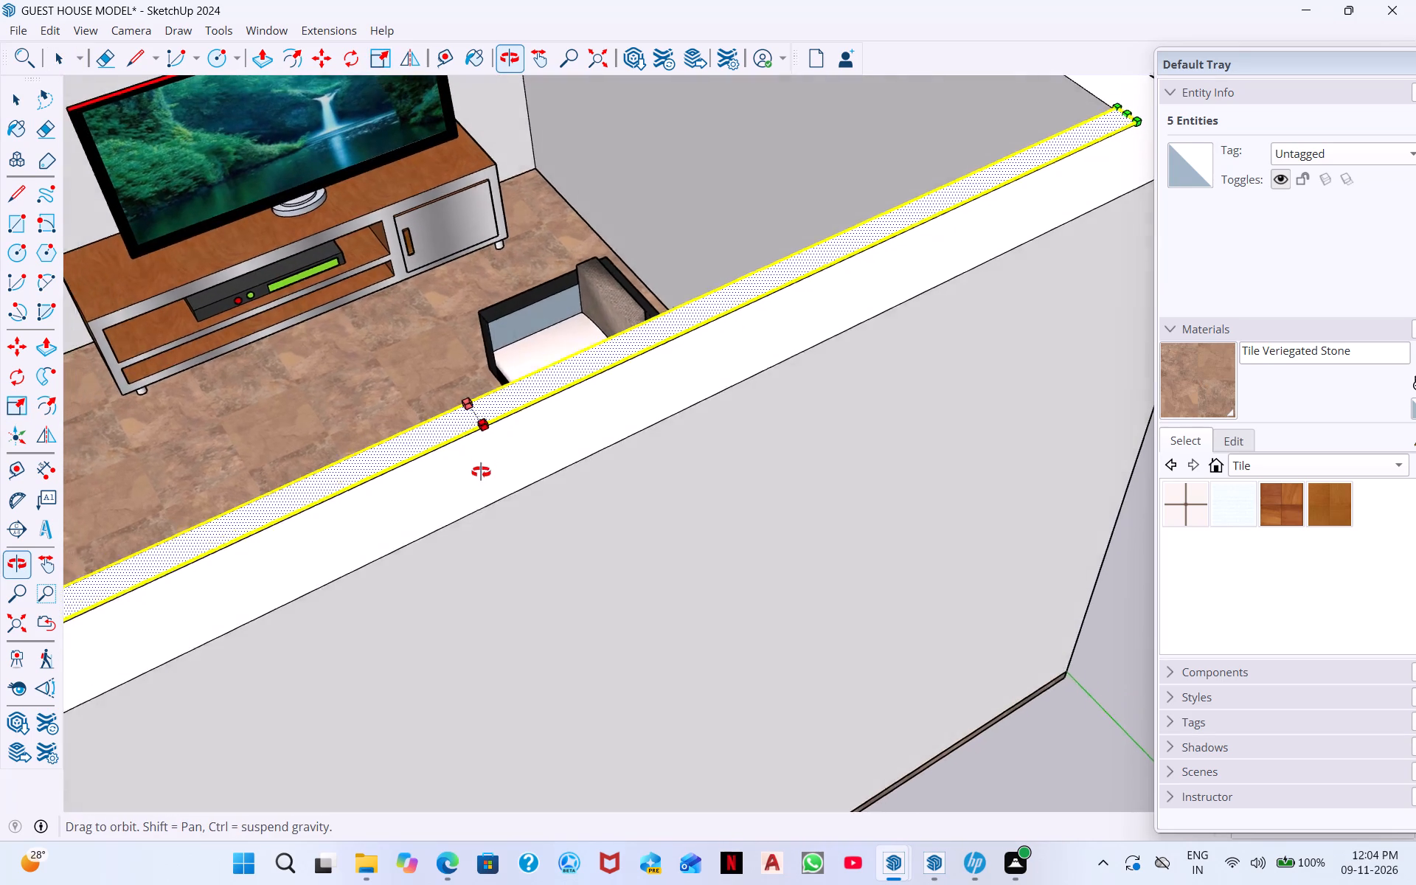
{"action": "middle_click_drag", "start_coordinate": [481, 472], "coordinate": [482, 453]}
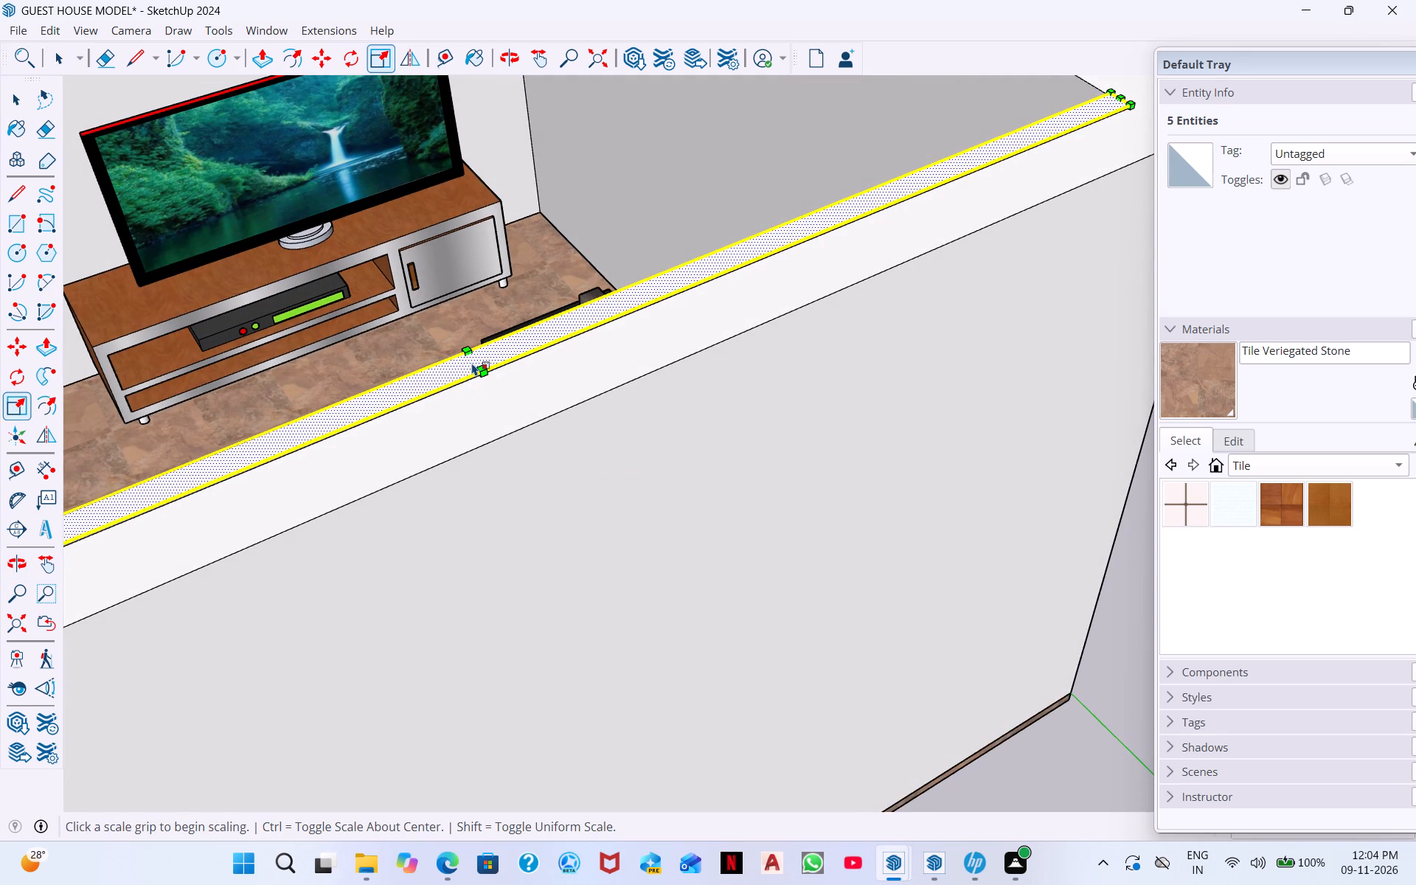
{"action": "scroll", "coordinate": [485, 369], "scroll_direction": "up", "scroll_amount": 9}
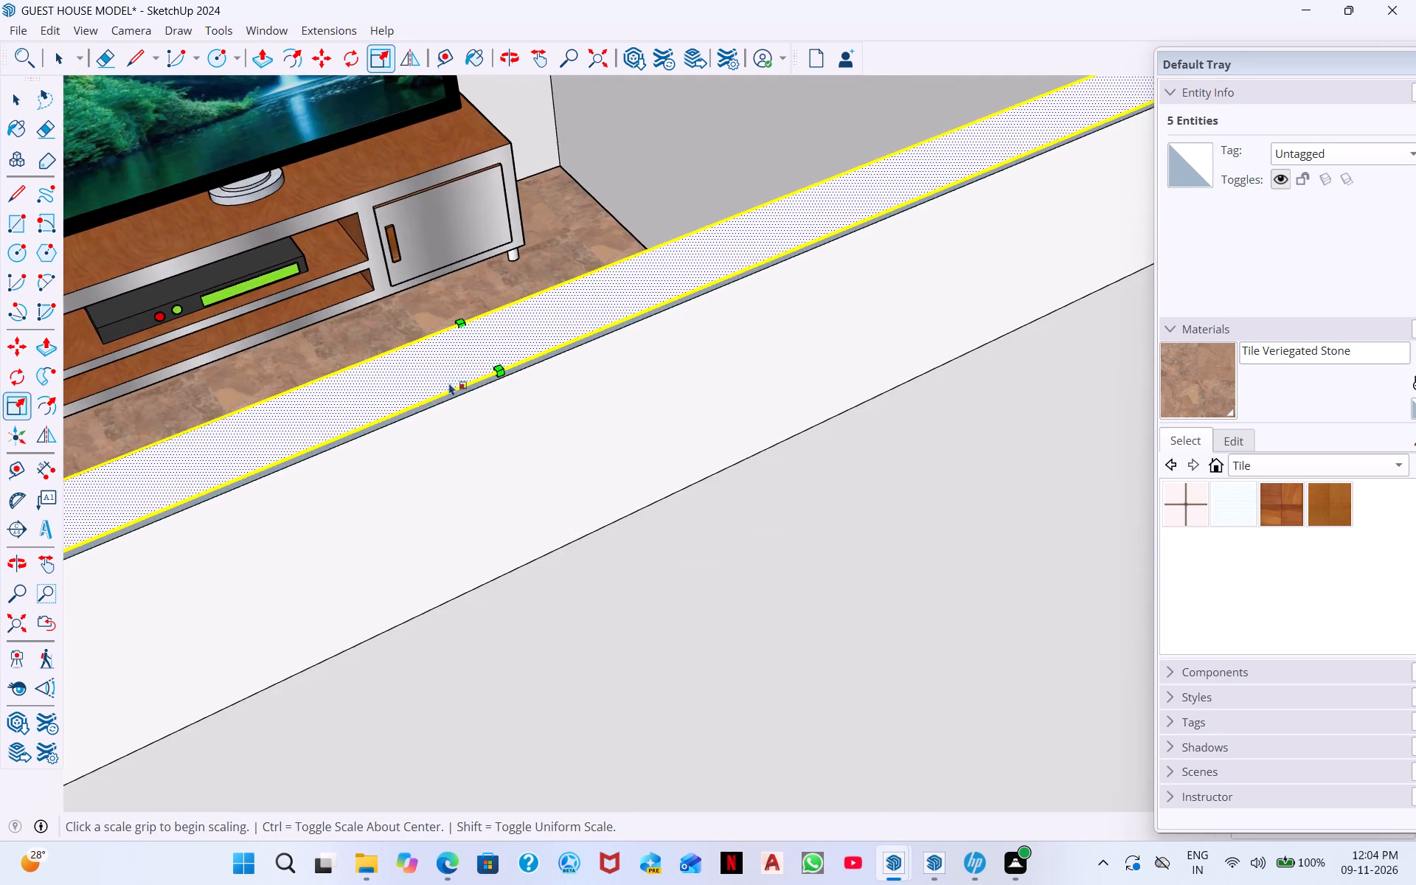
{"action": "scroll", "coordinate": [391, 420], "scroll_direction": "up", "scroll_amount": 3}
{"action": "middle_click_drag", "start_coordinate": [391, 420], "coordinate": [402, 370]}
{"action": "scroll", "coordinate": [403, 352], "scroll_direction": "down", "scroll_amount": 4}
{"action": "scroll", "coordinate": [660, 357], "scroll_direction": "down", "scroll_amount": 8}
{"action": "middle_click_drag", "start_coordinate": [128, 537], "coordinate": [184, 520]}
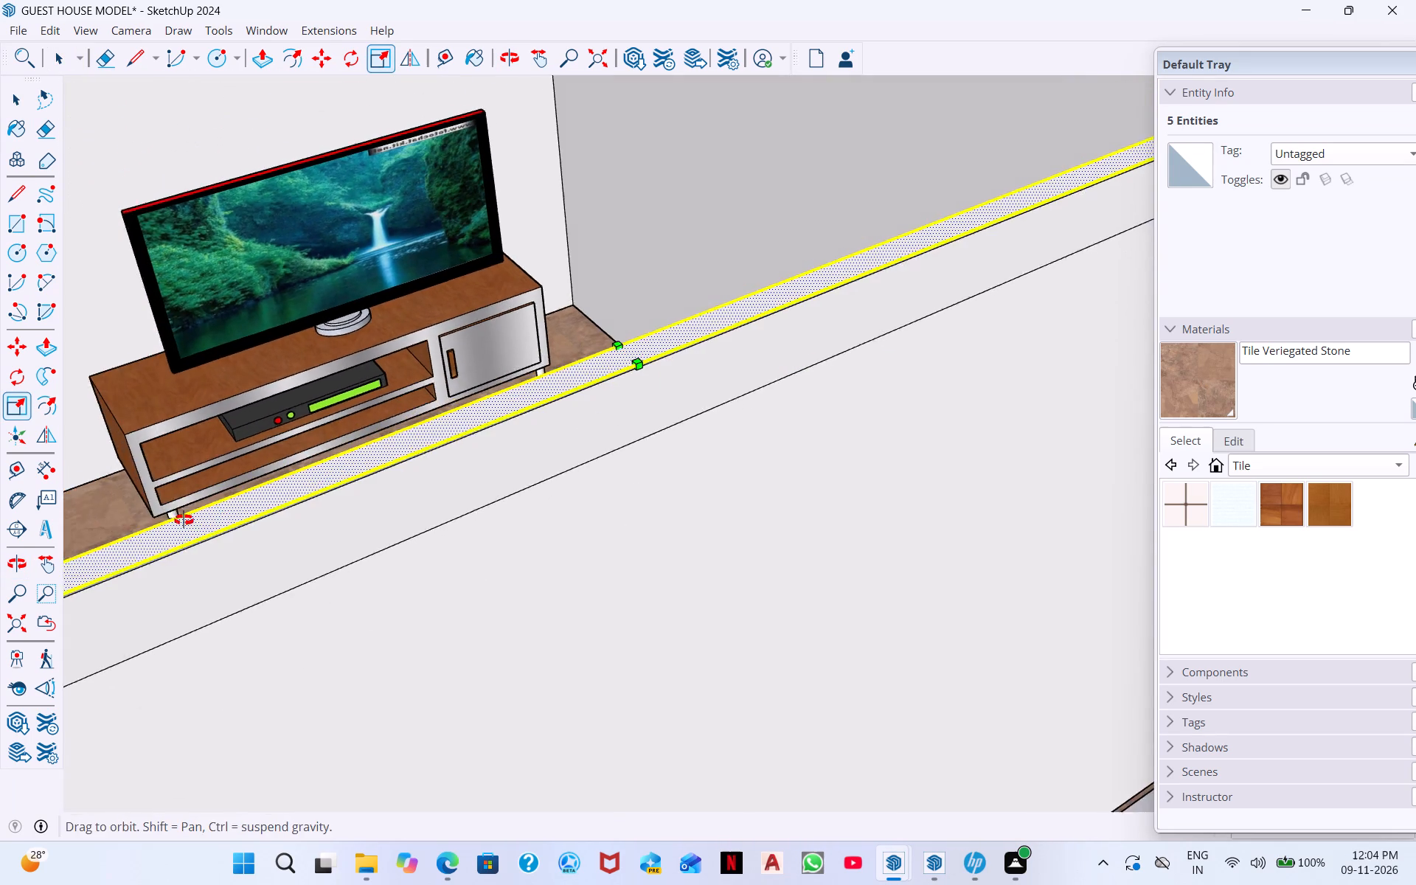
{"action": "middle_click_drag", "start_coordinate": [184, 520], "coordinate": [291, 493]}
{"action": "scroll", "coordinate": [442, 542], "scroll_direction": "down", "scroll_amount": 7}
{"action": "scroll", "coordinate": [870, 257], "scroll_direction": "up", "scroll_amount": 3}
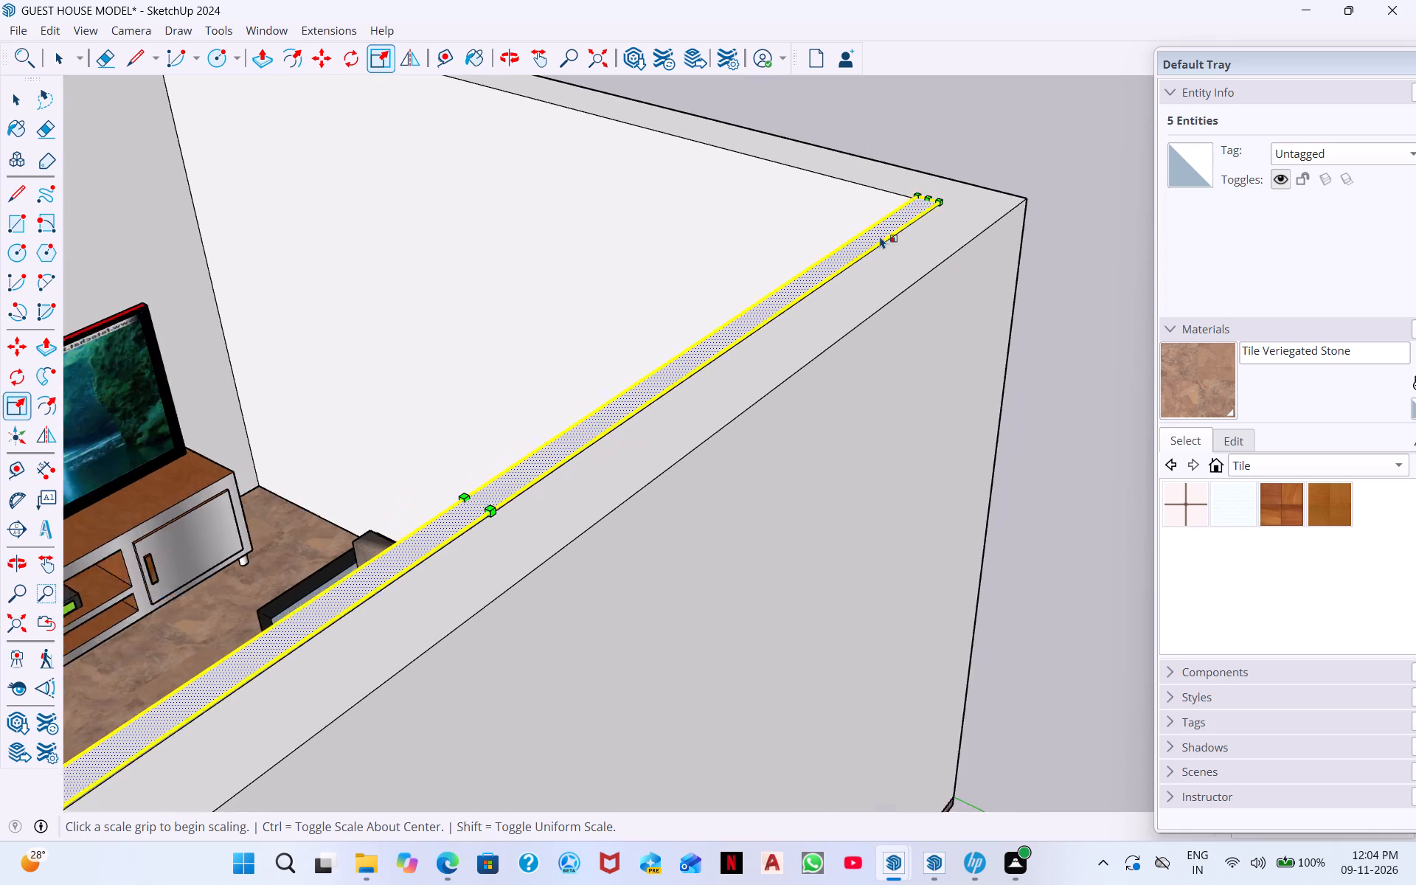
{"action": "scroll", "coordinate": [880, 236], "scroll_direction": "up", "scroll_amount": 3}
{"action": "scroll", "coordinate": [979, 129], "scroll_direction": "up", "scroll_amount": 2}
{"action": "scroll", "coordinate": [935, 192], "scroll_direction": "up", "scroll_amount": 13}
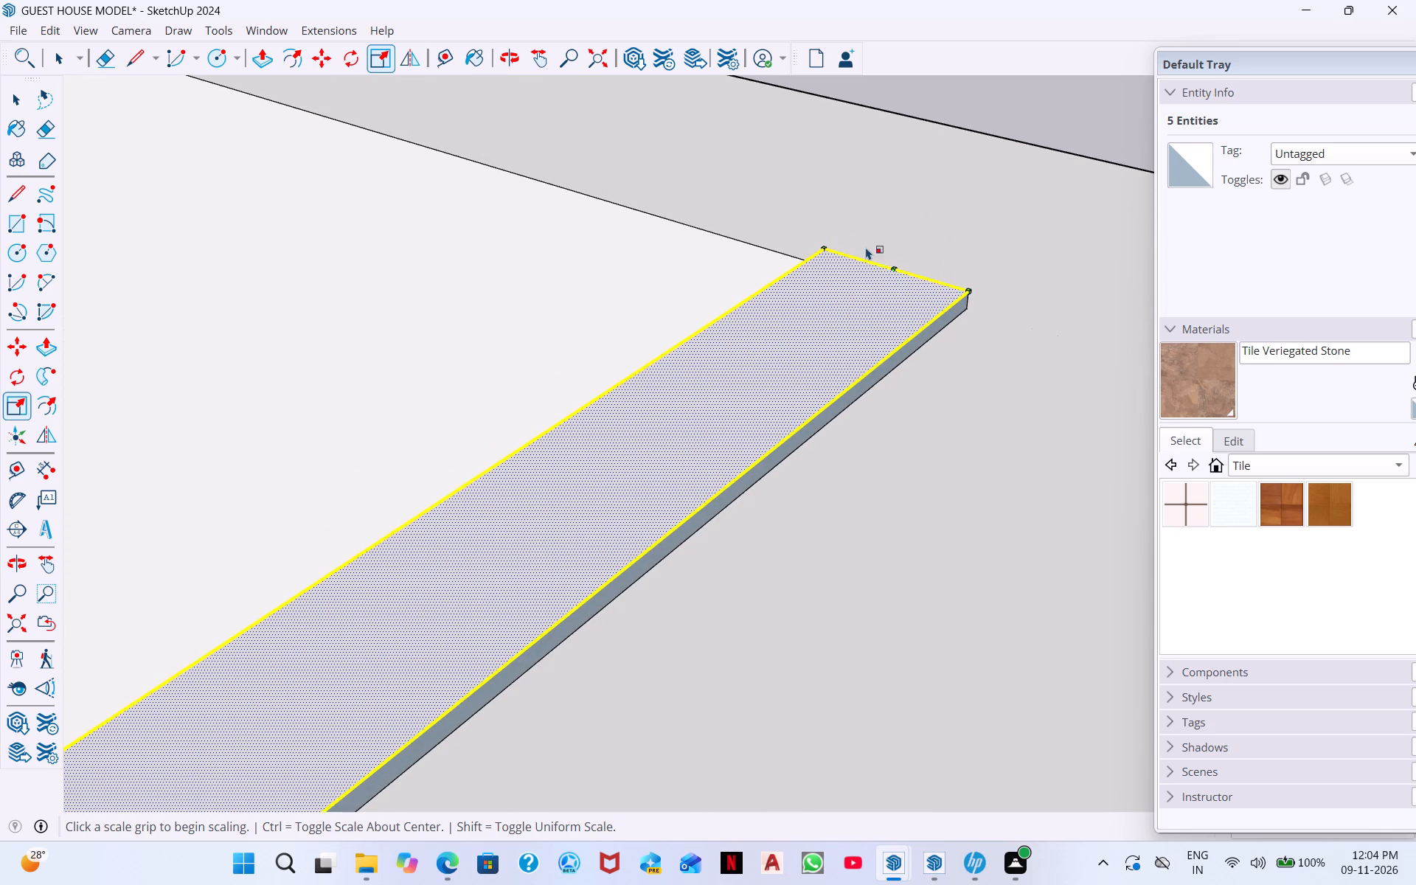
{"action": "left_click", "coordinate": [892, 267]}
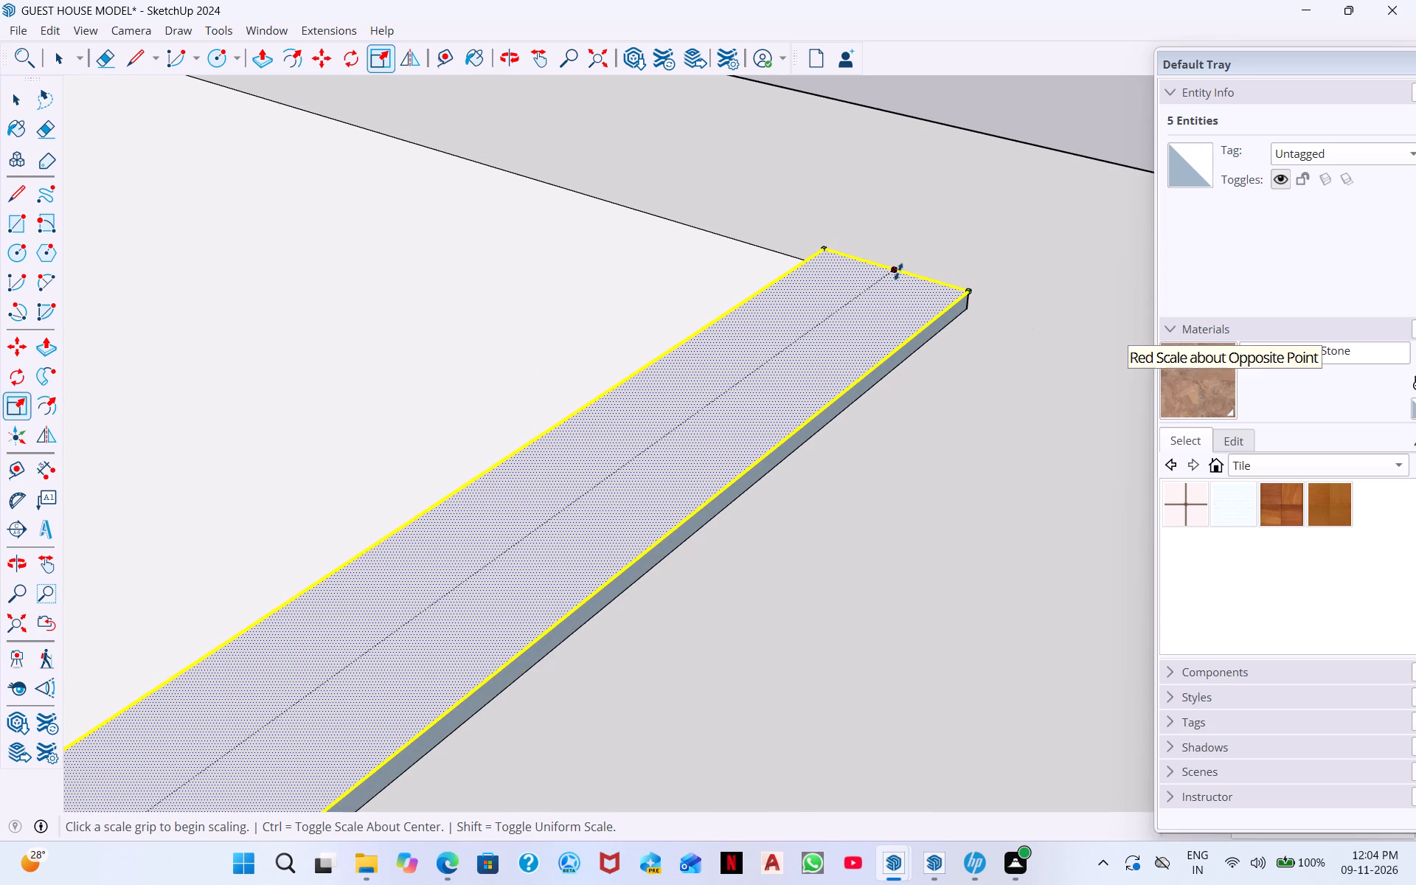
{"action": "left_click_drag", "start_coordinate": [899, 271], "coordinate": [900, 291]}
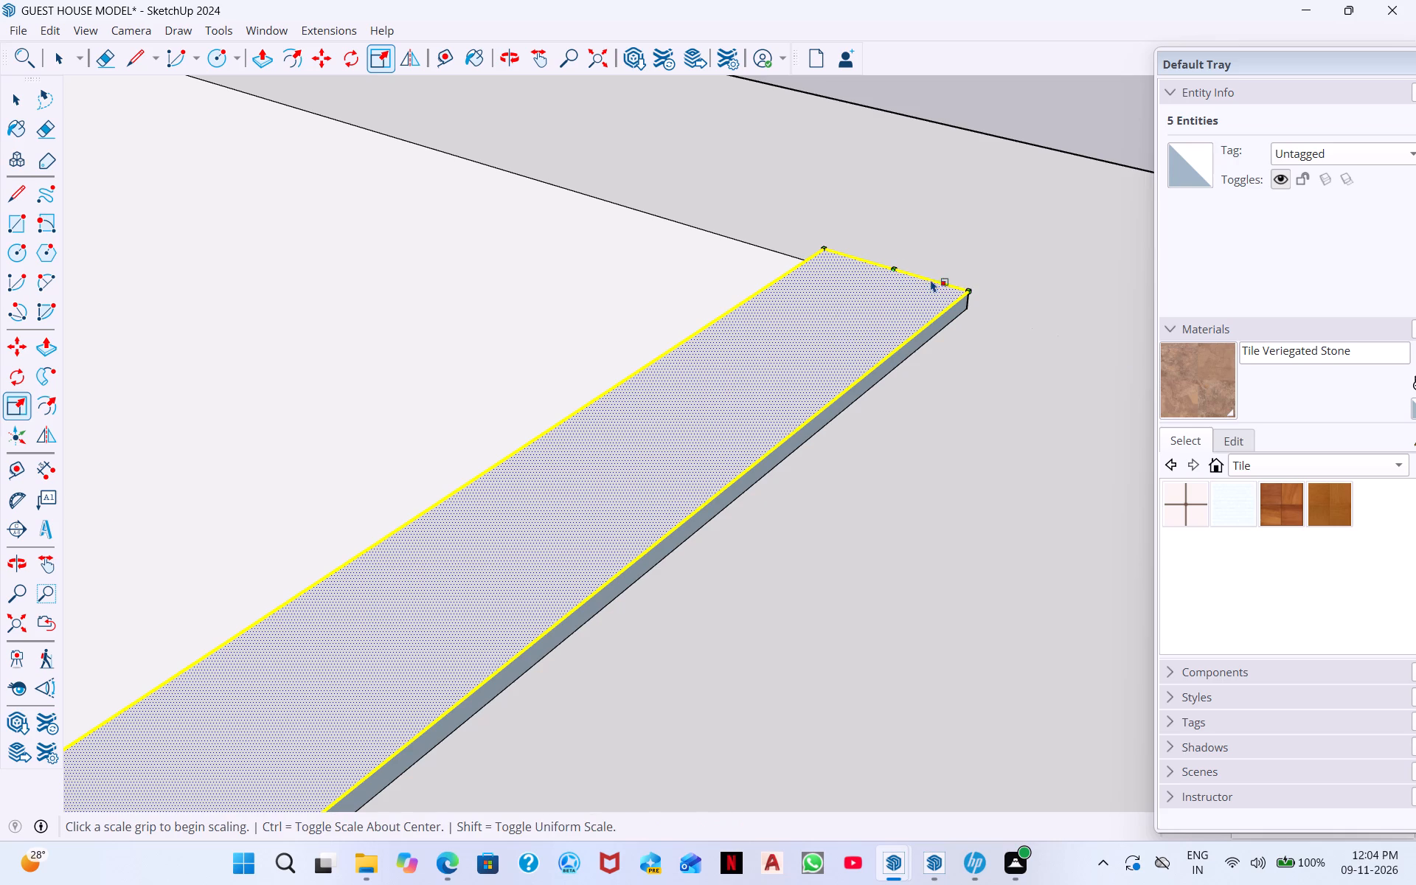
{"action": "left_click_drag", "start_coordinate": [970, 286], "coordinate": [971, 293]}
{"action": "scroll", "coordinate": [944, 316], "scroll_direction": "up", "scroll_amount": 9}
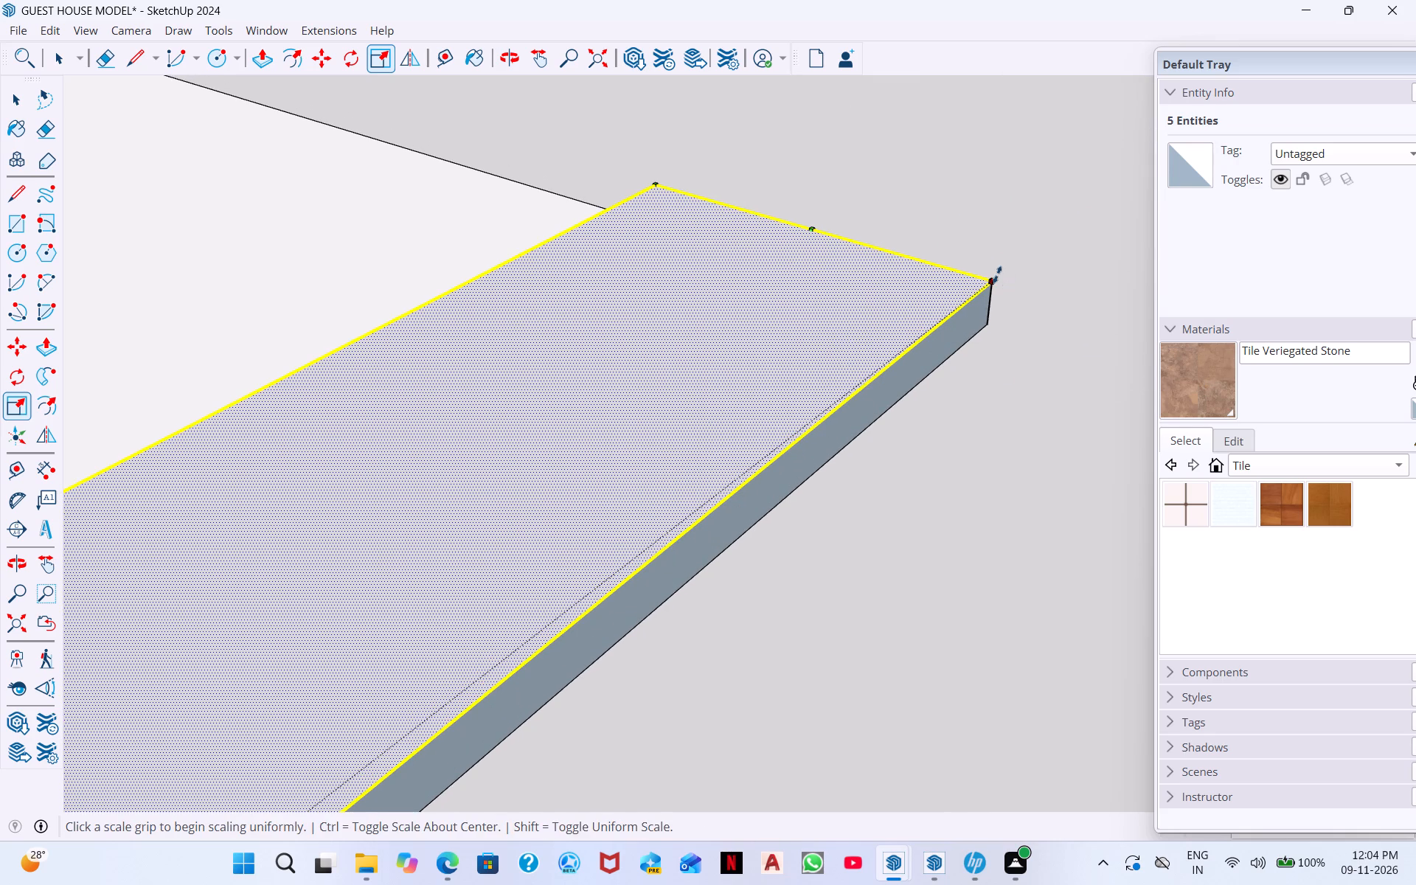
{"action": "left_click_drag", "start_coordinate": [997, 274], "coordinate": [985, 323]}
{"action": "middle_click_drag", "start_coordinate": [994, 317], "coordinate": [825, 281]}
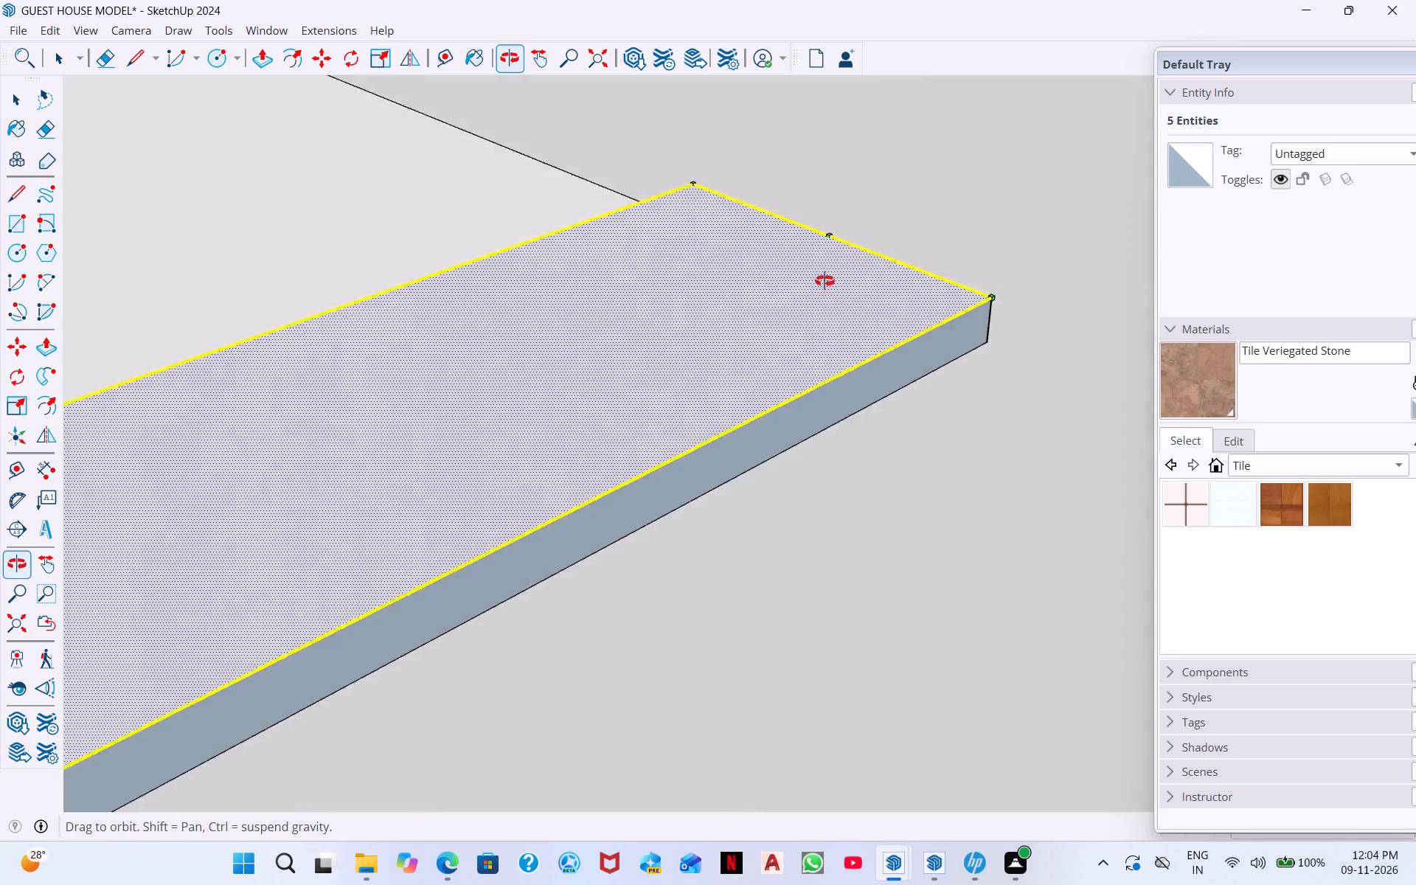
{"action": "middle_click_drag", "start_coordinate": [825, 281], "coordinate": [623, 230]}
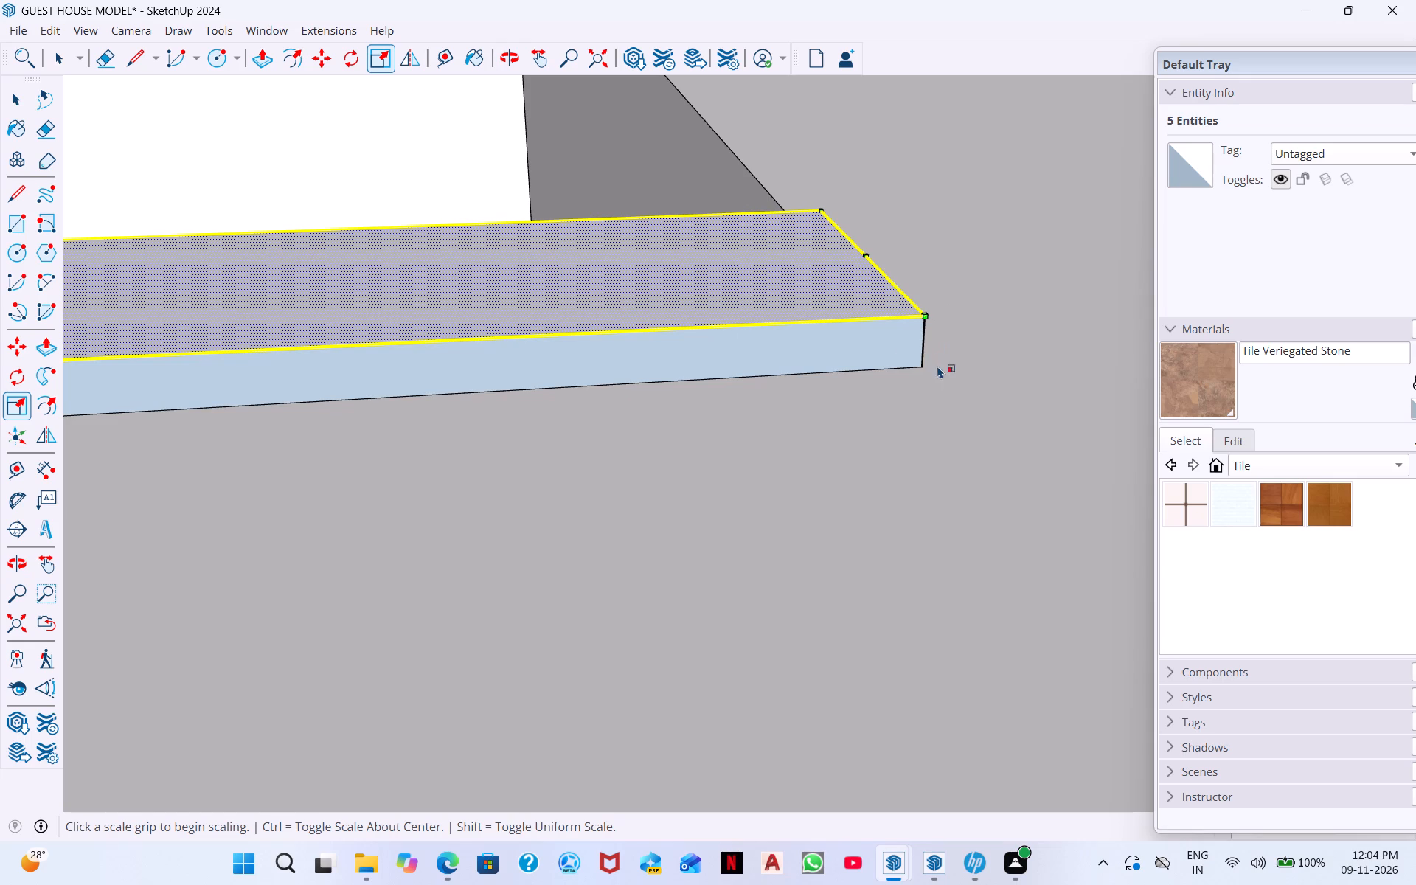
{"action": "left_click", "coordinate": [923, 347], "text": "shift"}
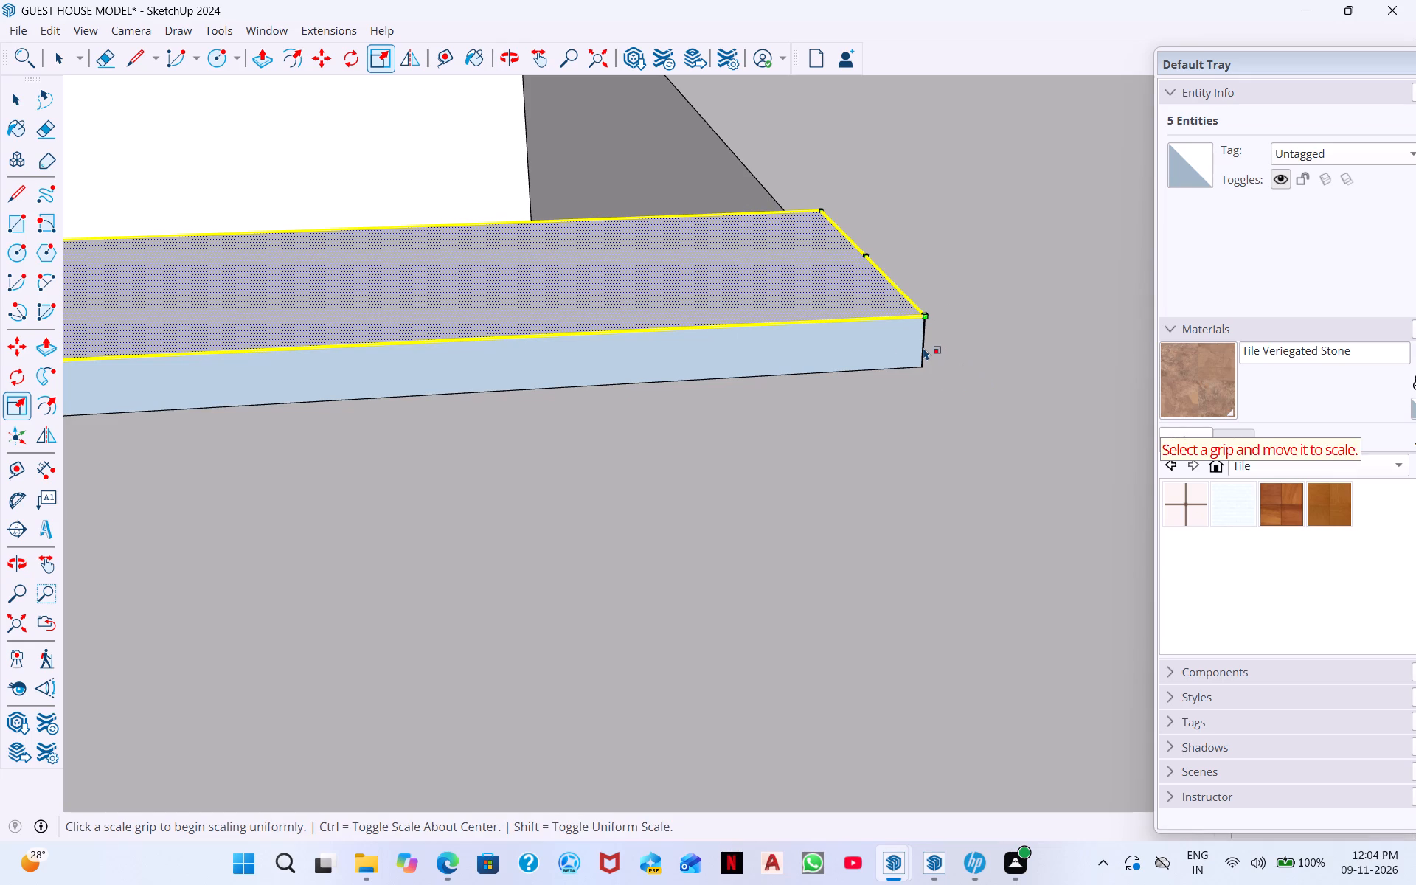
Add the two short vertical edges at the raised strip's rear end to the selection.
{"action": "key", "text": "space"}
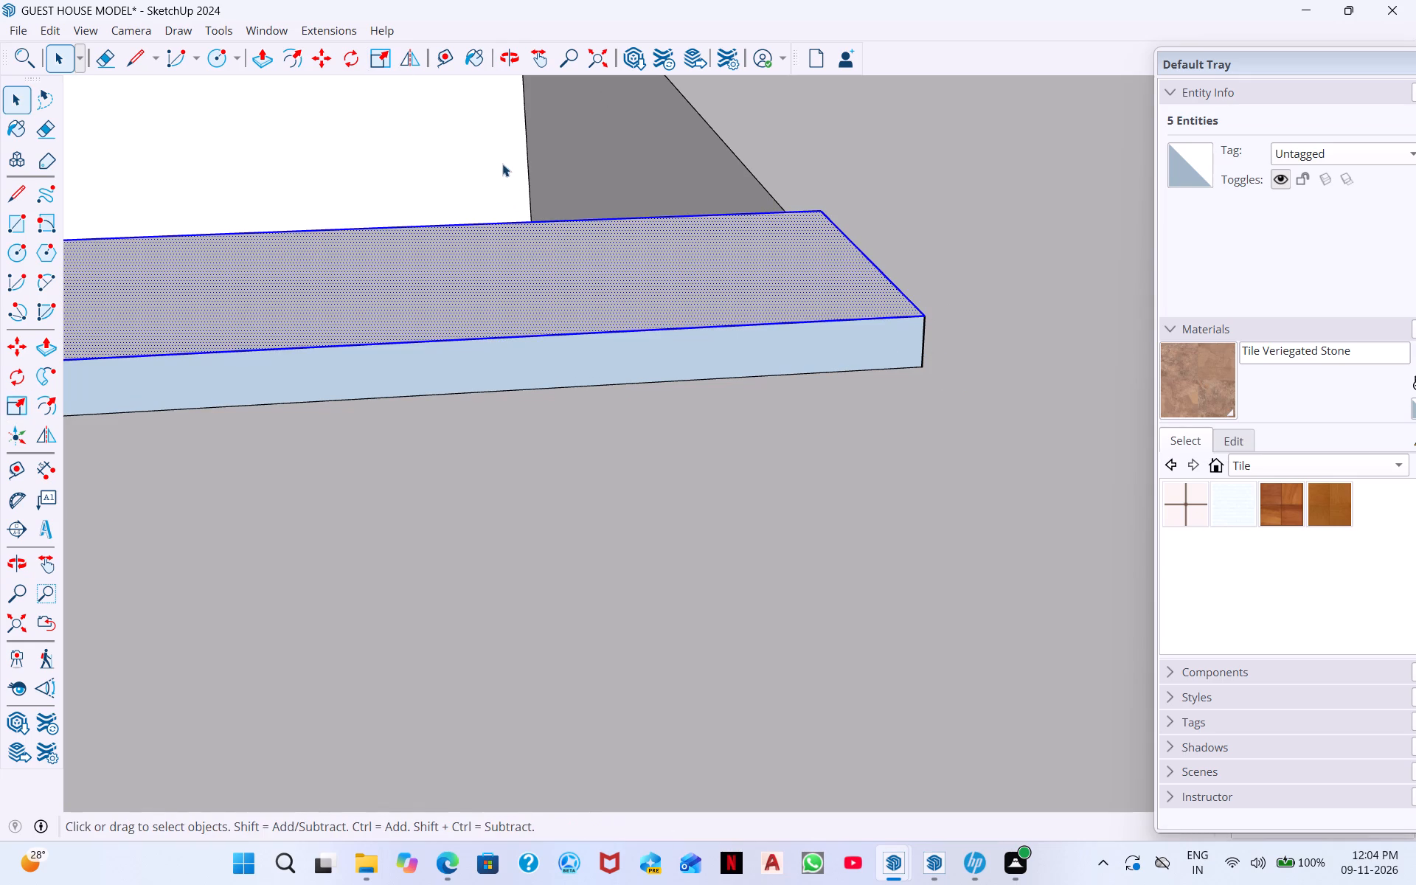
{"action": "left_click", "coordinate": [922, 347], "text": "shift"}
{"action": "middle_click_drag", "start_coordinate": [949, 356], "coordinate": [387, 386], "text": "shift"}
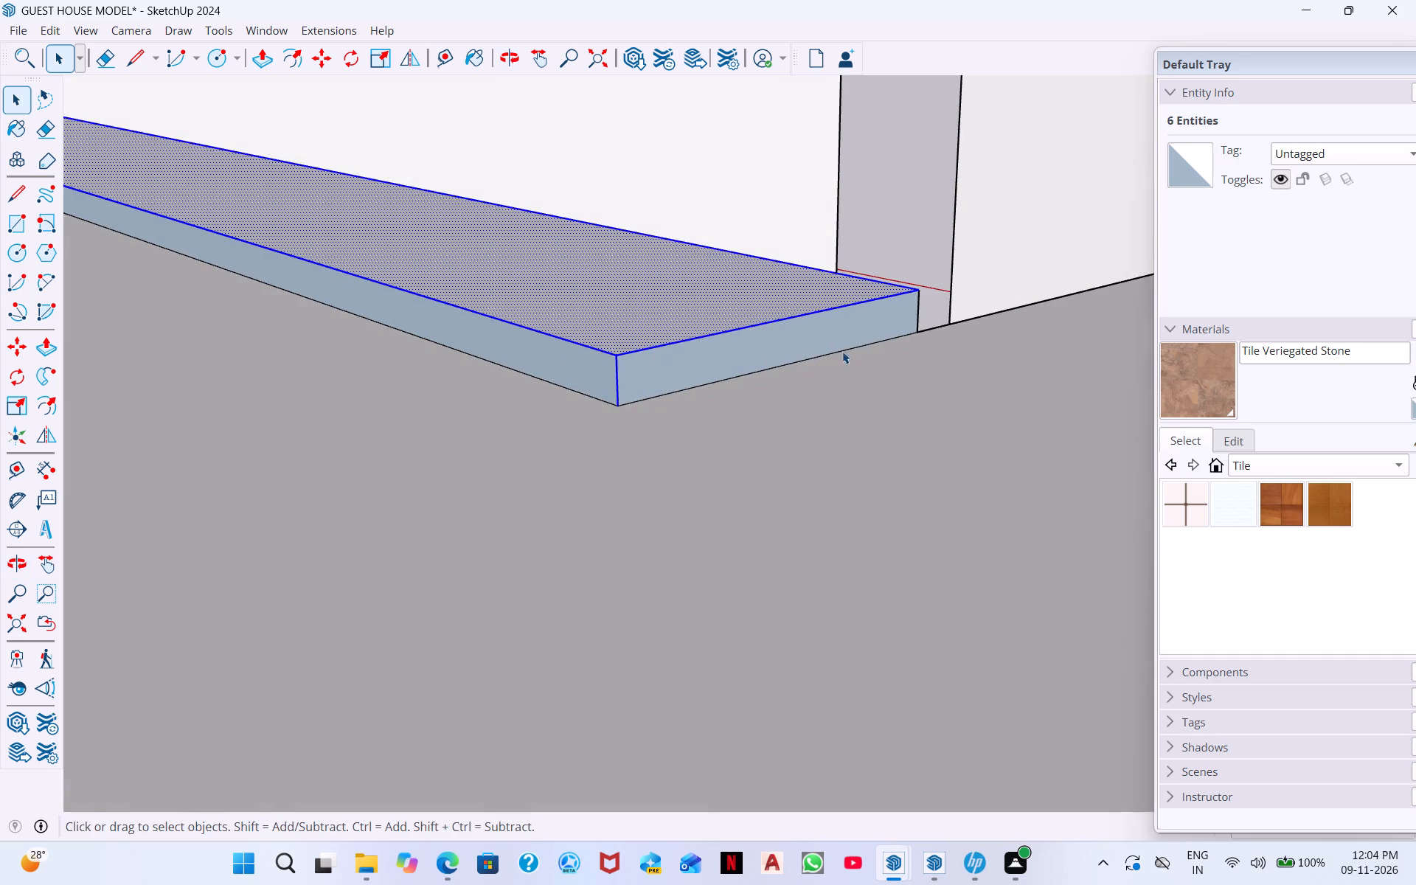
{"action": "middle_click_drag", "start_coordinate": [938, 350], "coordinate": [507, 574]}
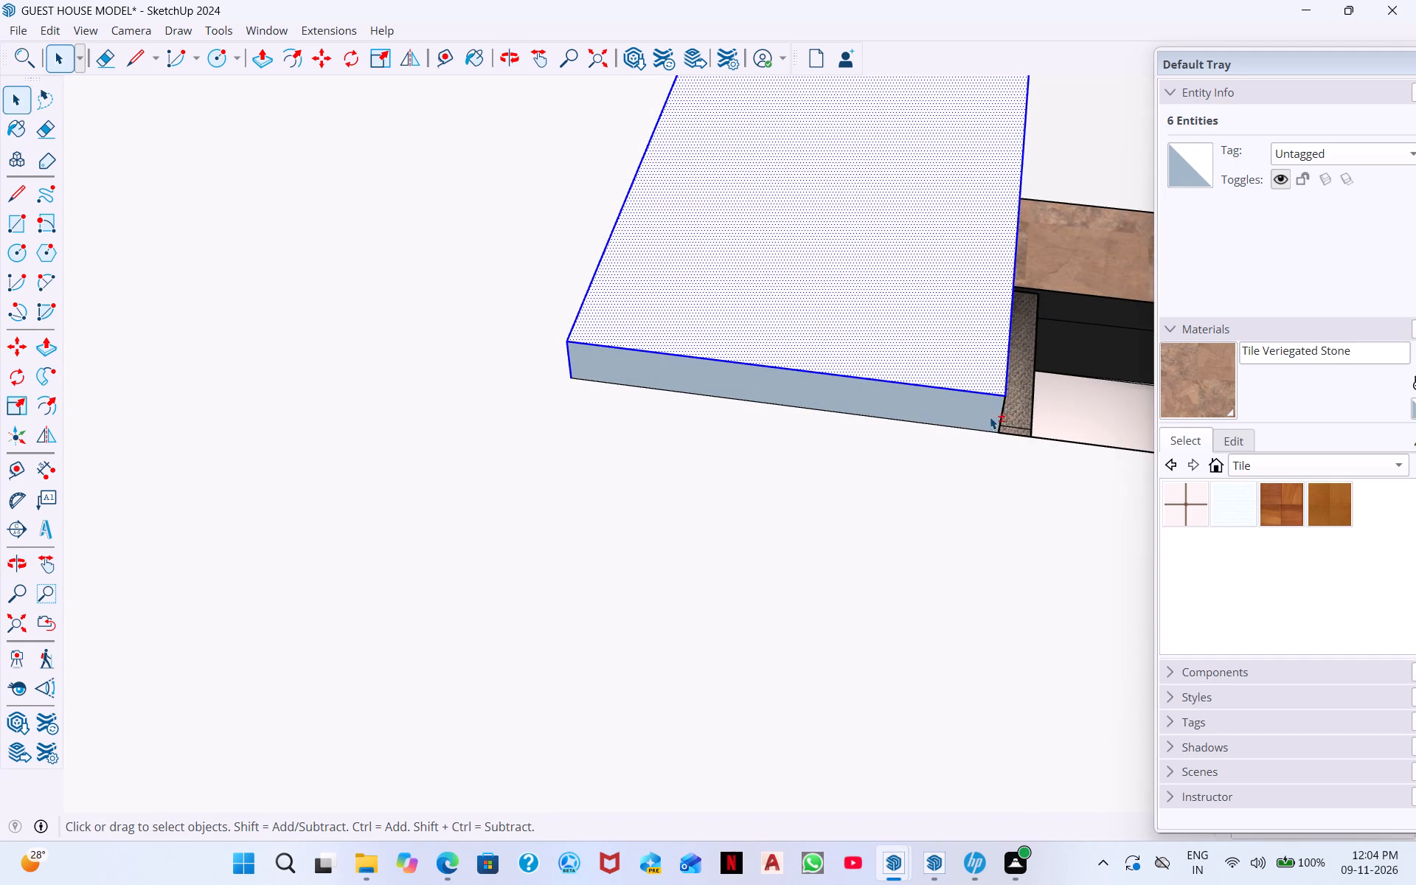
{"action": "left_click", "coordinate": [1000, 417], "text": "shift"}
Add the two short vertical edges at the raised strip's front end and the adjoining patterned interior wall face to the selection.
{"action": "middle_click_drag", "start_coordinate": [951, 420], "coordinate": [619, 429]}
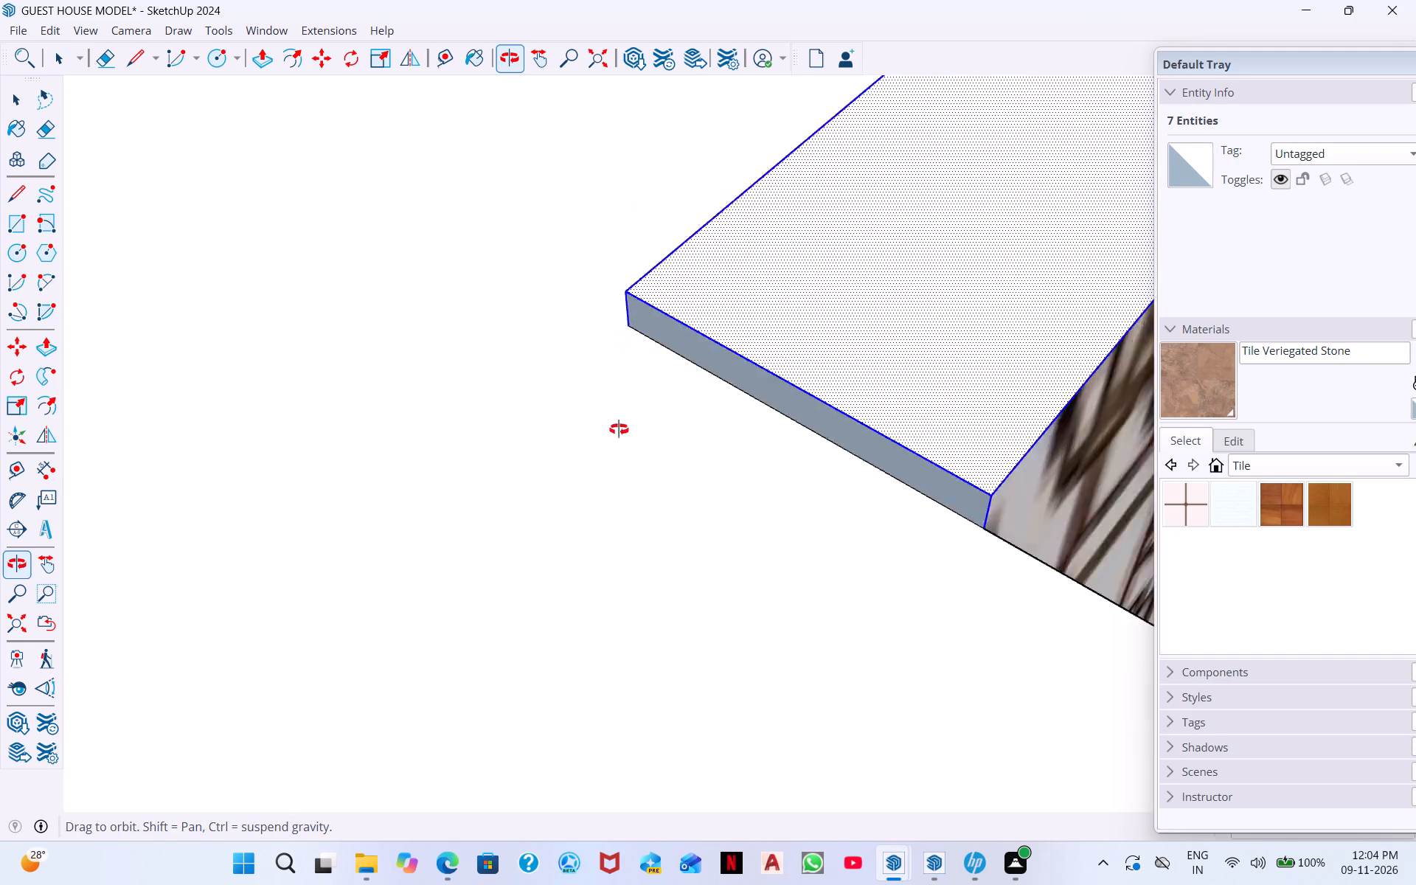
{"action": "middle_click_drag", "start_coordinate": [619, 429], "coordinate": [599, 380]}
{"action": "scroll", "coordinate": [637, 371], "scroll_direction": "down", "scroll_amount": 1}
{"action": "scroll", "coordinate": [998, 513], "scroll_direction": "down", "scroll_amount": 16}
{"action": "middle_click_drag", "start_coordinate": [885, 398], "coordinate": [914, 444]}
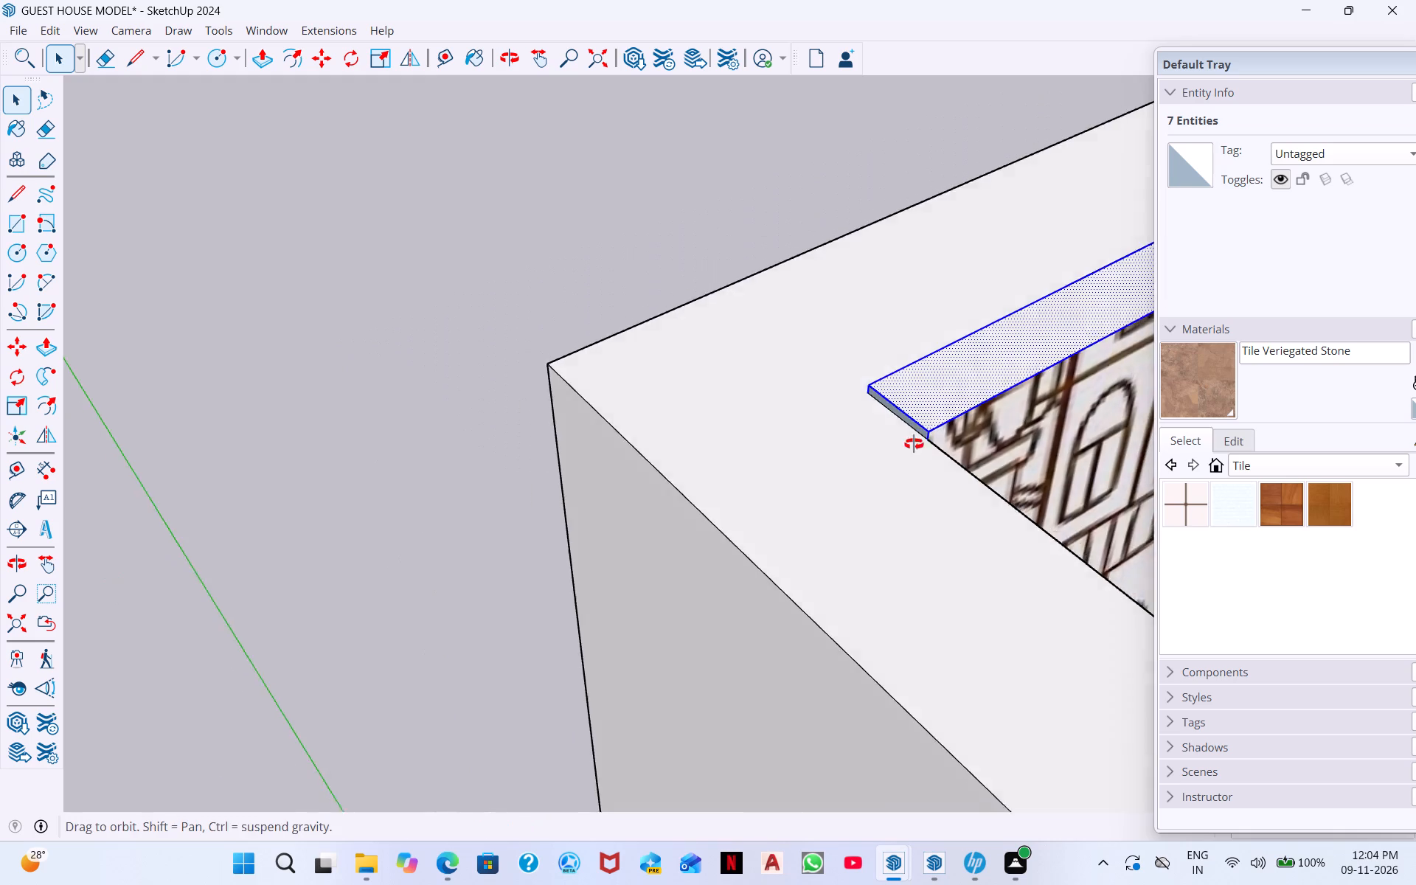
{"action": "middle_click_drag", "start_coordinate": [914, 444], "coordinate": [1207, 524]}
{"action": "scroll", "coordinate": [860, 328], "scroll_direction": "down", "scroll_amount": 7}
{"action": "middle_click_drag", "start_coordinate": [1113, 421], "coordinate": [926, 400]}
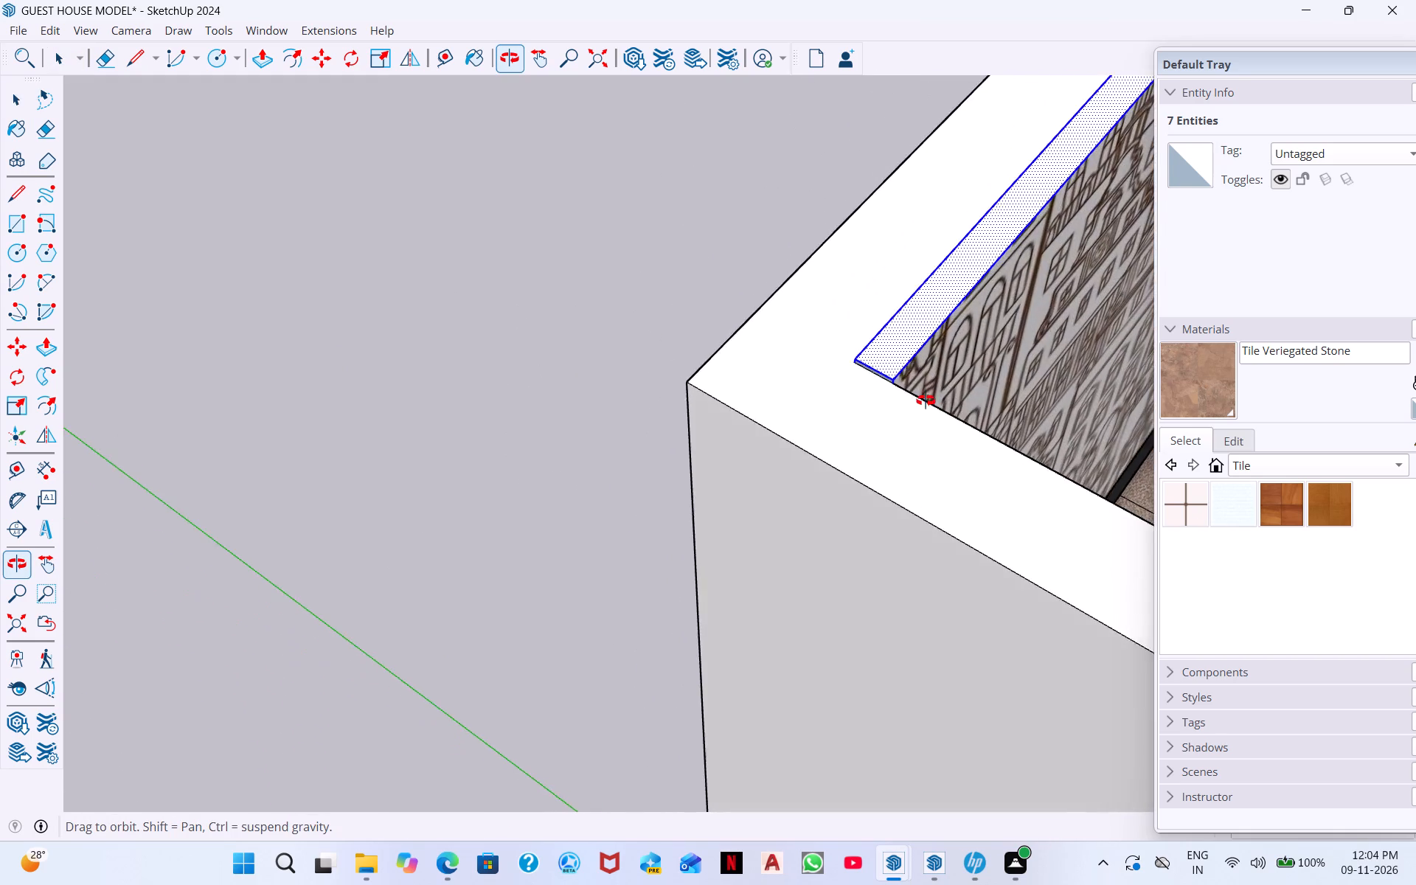
{"action": "middle_click_drag", "start_coordinate": [926, 400], "coordinate": [1299, 464]}
{"action": "middle_click_drag", "start_coordinate": [783, 385], "coordinate": [1211, 392]}
{"action": "middle_click_drag", "start_coordinate": [634, 360], "coordinate": [898, 371]}
{"action": "scroll", "coordinate": [900, 371], "scroll_direction": "down", "scroll_amount": 6}
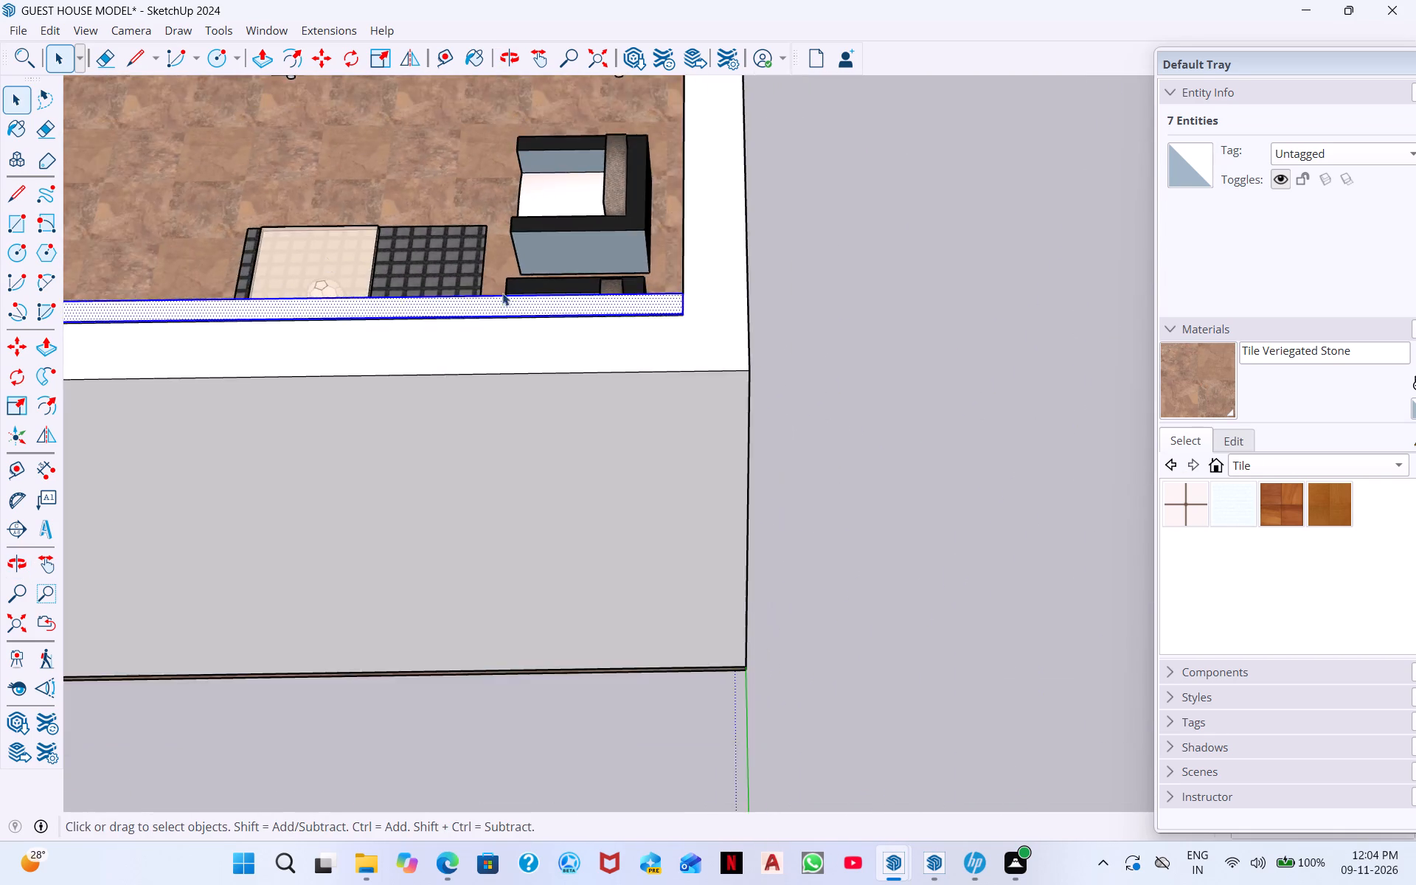
{"action": "scroll", "coordinate": [502, 293], "scroll_direction": "down", "scroll_amount": 7}
{"action": "middle_click_drag", "start_coordinate": [144, 313], "coordinate": [420, 333]}
{"action": "scroll", "coordinate": [361, 396], "scroll_direction": "down", "scroll_amount": 7}
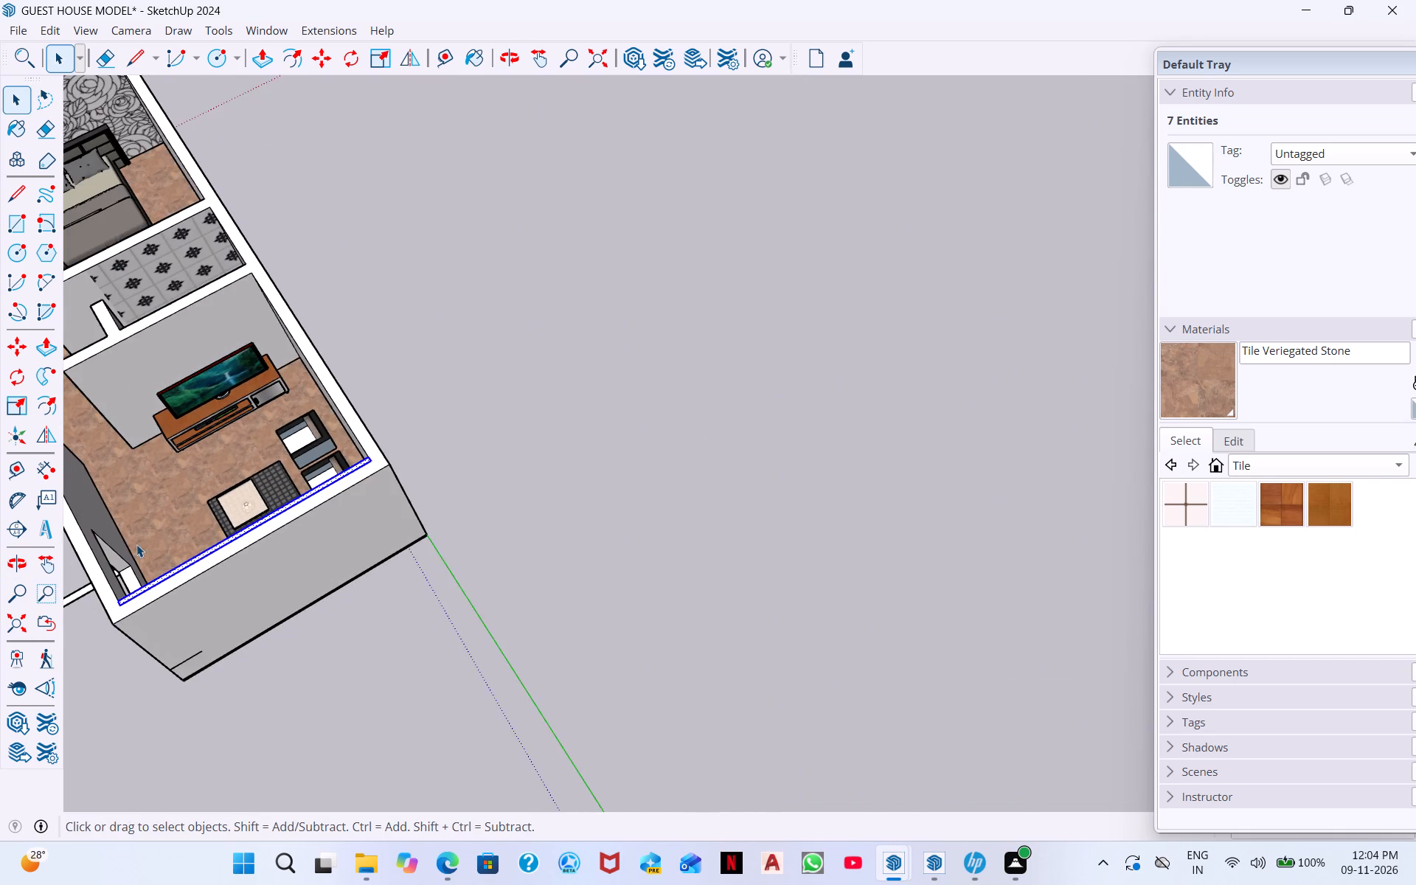
{"action": "scroll", "coordinate": [89, 586], "scroll_direction": "down", "scroll_amount": 1}
{"action": "middle_click_drag", "start_coordinate": [89, 612], "coordinate": [211, 499]}
{"action": "scroll", "coordinate": [157, 707], "scroll_direction": "down", "scroll_amount": 1}
{"action": "scroll", "coordinate": [122, 587], "scroll_direction": "down", "scroll_amount": 4}
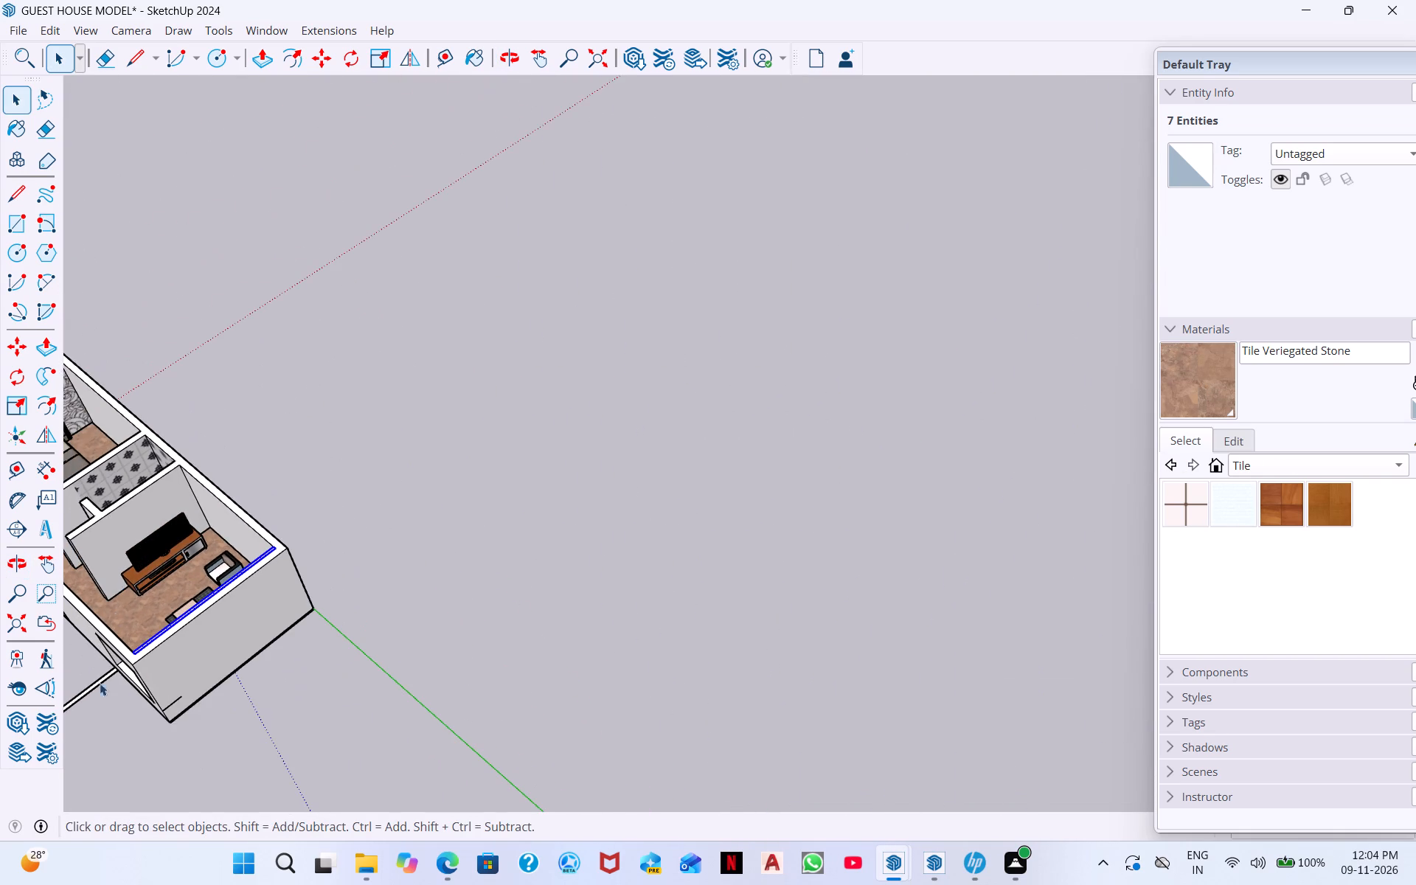
{"action": "middle_click_drag", "start_coordinate": [138, 708], "coordinate": [229, 611]}
{"action": "scroll", "coordinate": [108, 722], "scroll_direction": "up", "scroll_amount": 12}
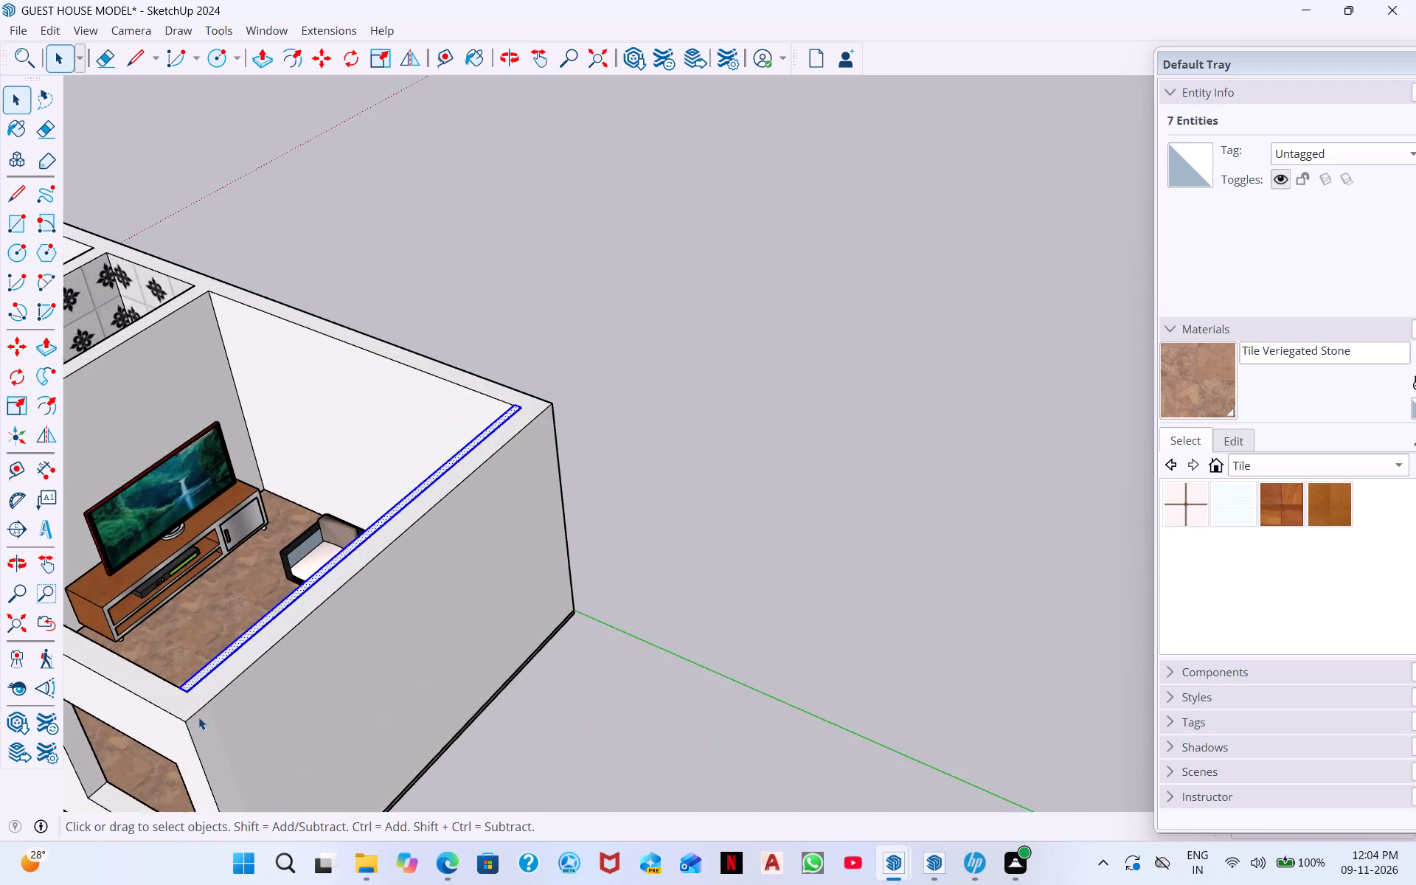
{"action": "scroll", "coordinate": [198, 717], "scroll_direction": "up", "scroll_amount": 11}
{"action": "middle_click_drag", "start_coordinate": [138, 637], "coordinate": [157, 602]}
{"action": "scroll", "coordinate": [15, 740], "scroll_direction": "up", "scroll_amount": 2}
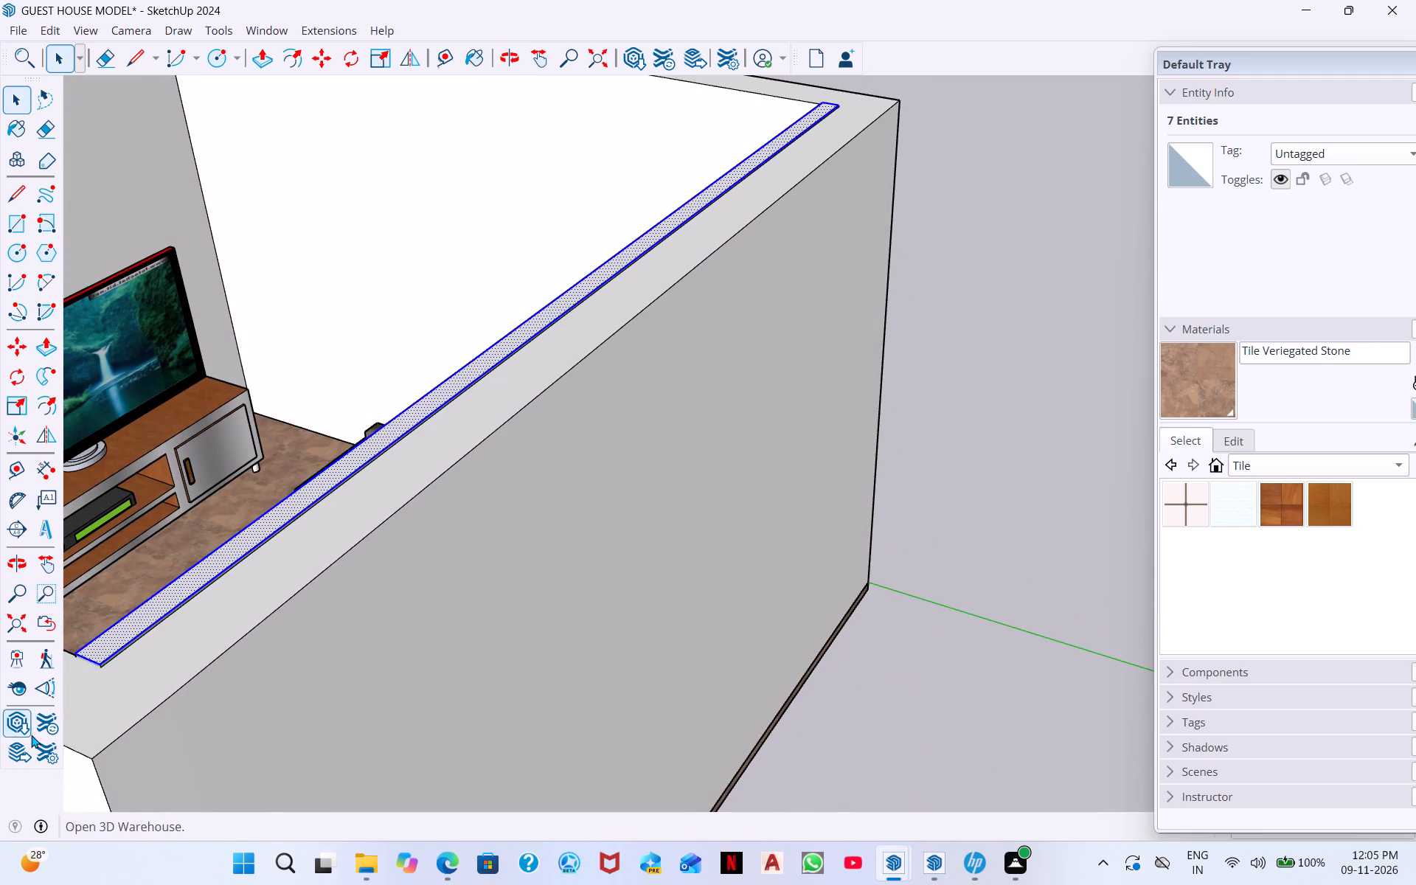
{"action": "scroll", "coordinate": [31, 735], "scroll_direction": "up", "scroll_amount": 3}
{"action": "scroll", "coordinate": [128, 695], "scroll_direction": "up", "scroll_amount": 12}
{"action": "middle_click_drag", "start_coordinate": [136, 686], "coordinate": [171, 700]}
{"action": "scroll", "coordinate": [198, 664], "scroll_direction": "down", "scroll_amount": 5}
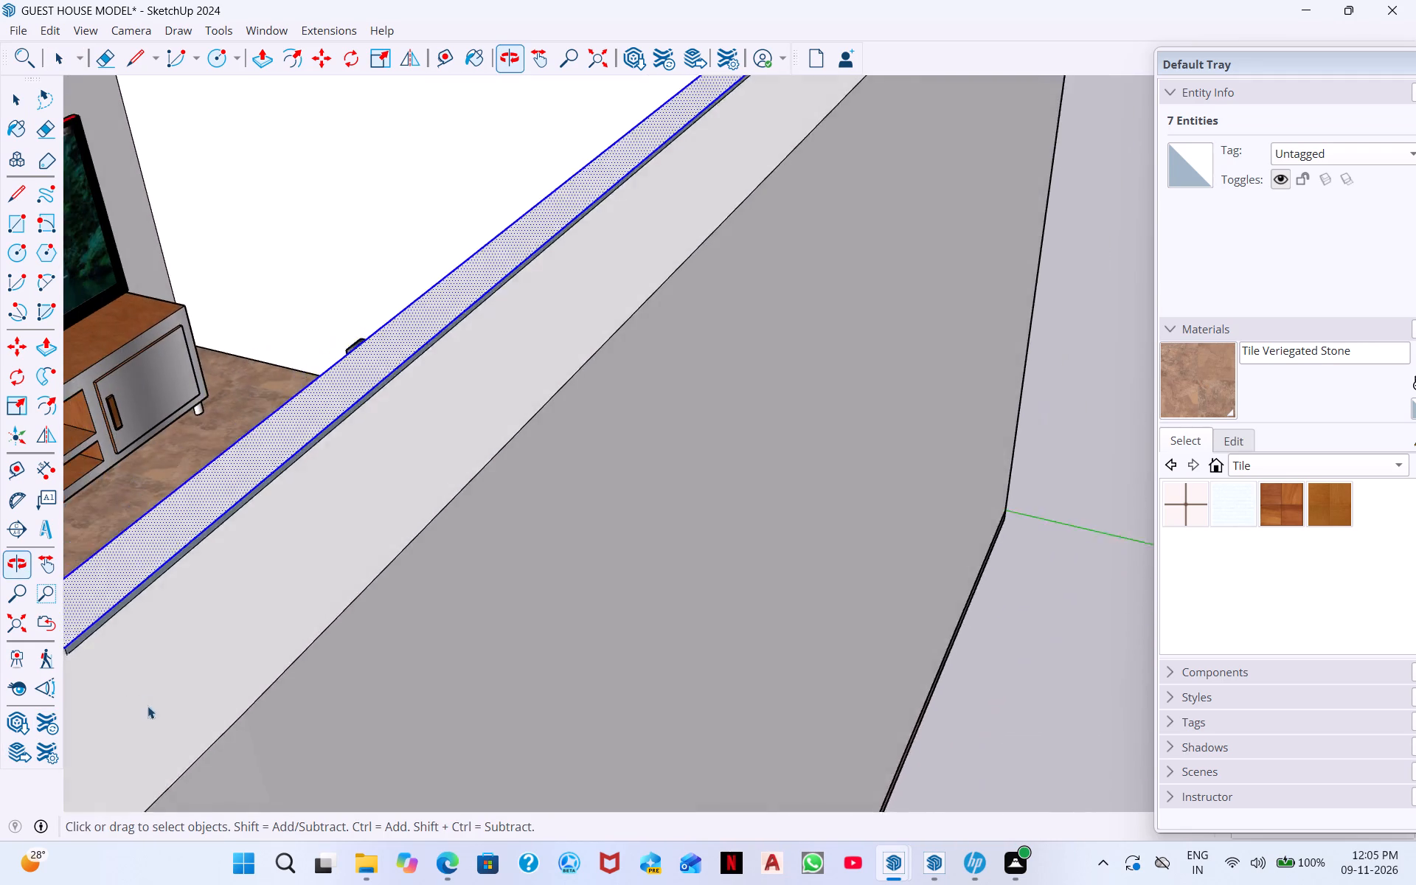
{"action": "scroll", "coordinate": [147, 706], "scroll_direction": "down", "scroll_amount": 9}
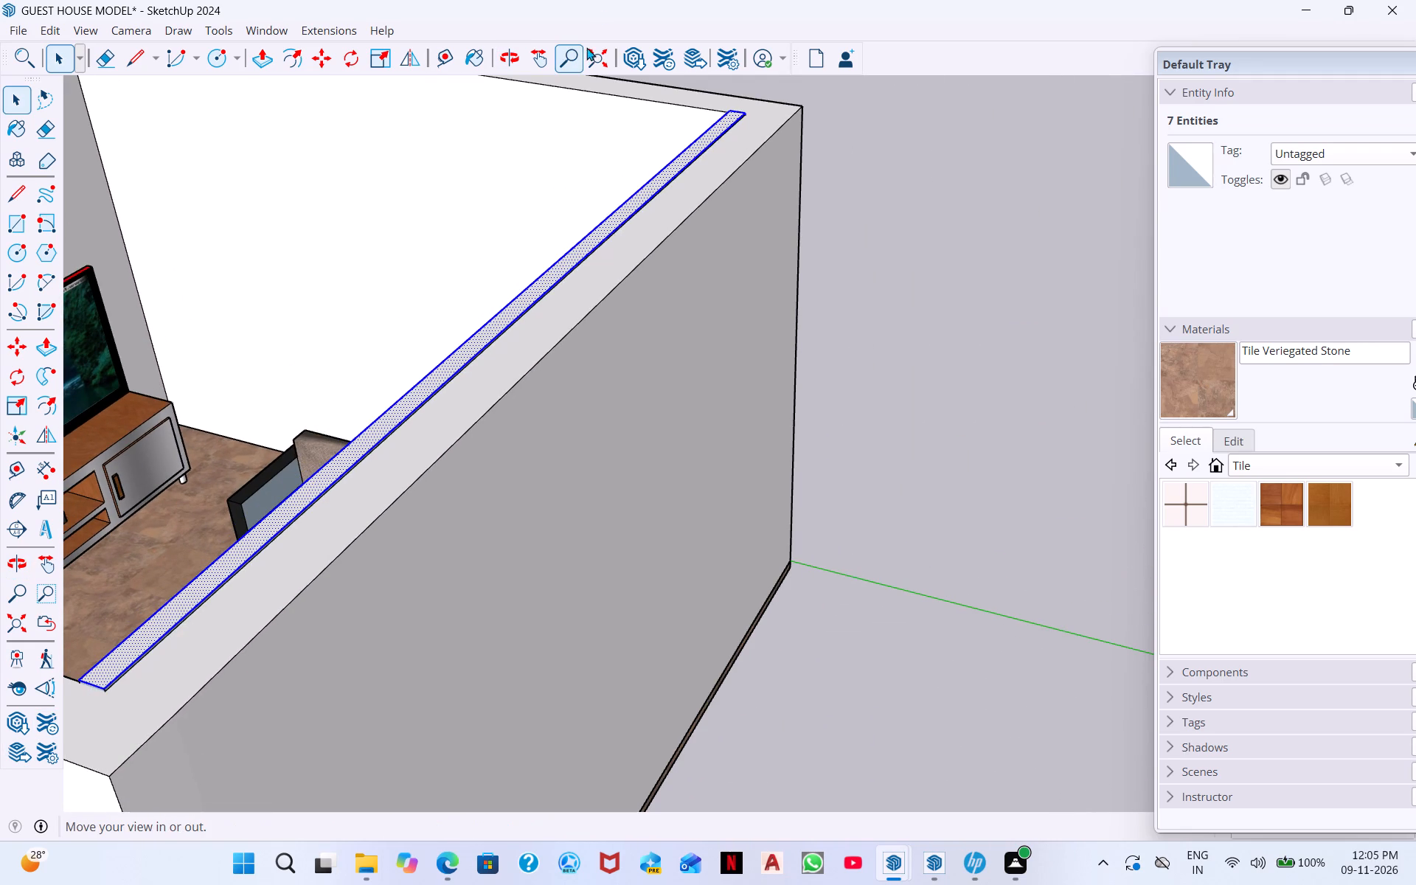
{"action": "left_click", "coordinate": [594, 51]}
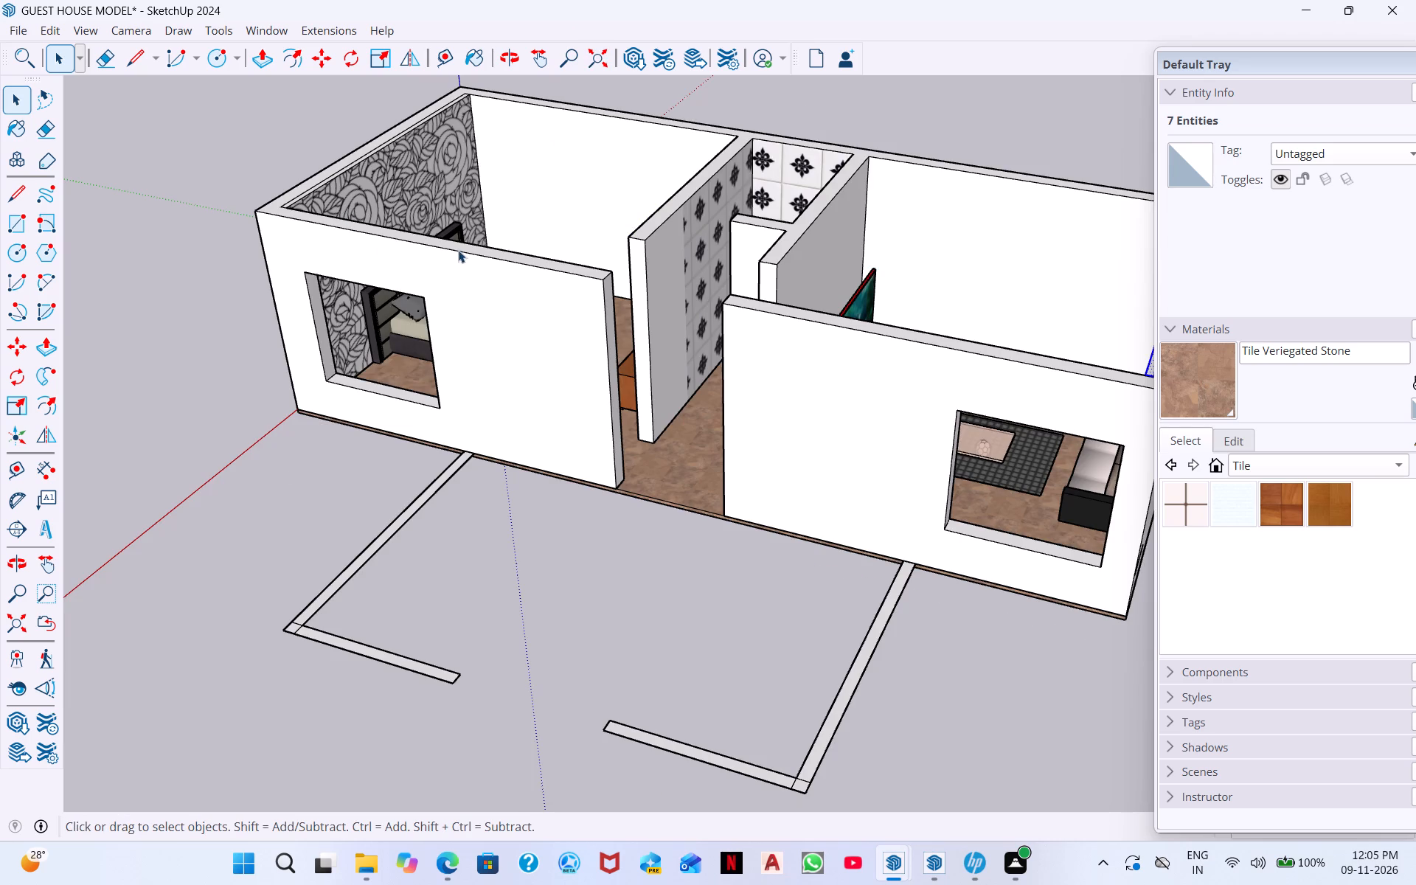
{"action": "middle_click_drag", "start_coordinate": [459, 324], "coordinate": [372, 238]}
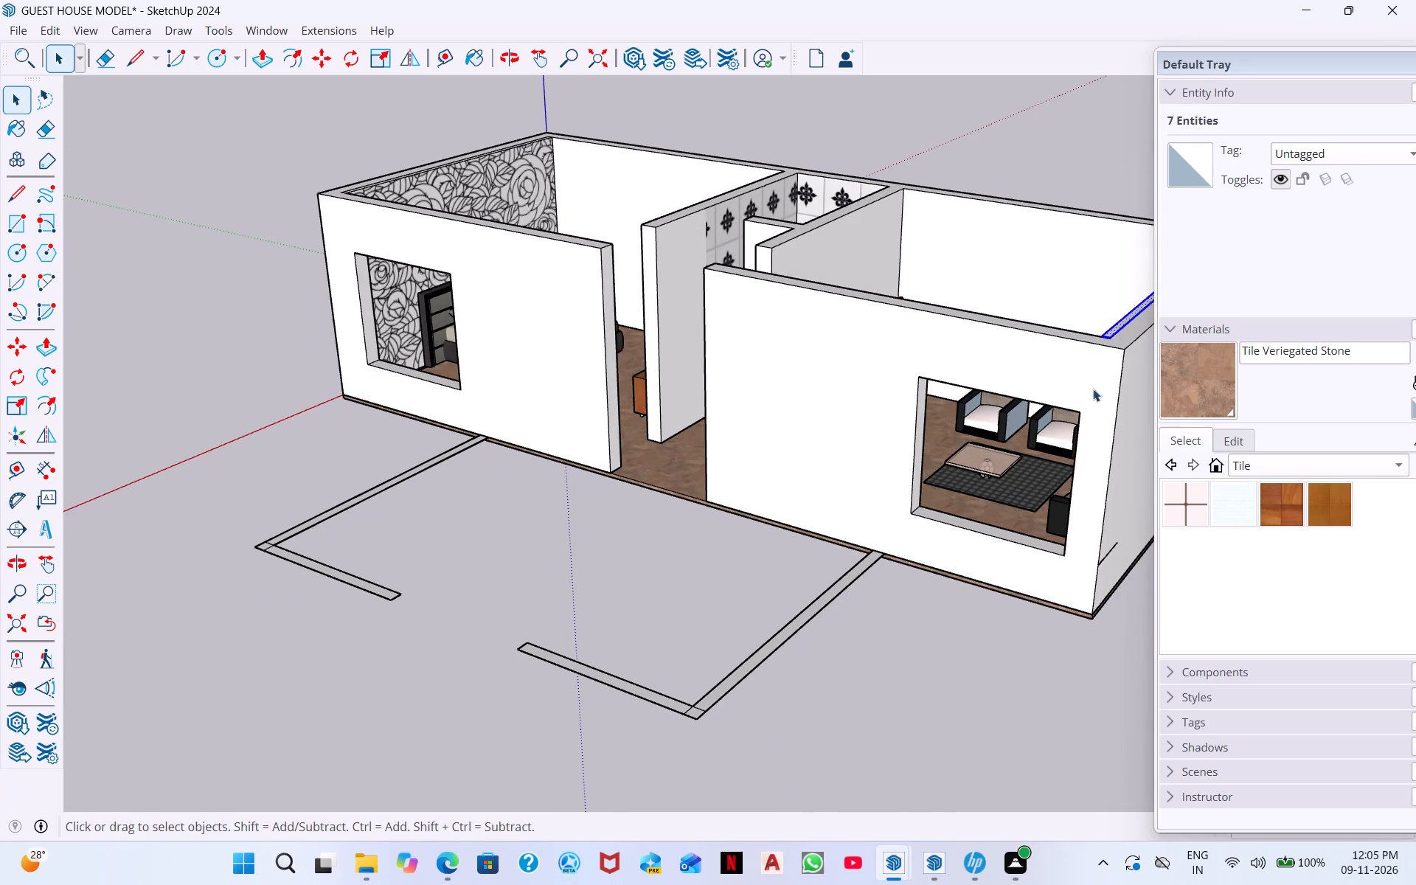
{"action": "scroll", "coordinate": [1139, 370], "scroll_direction": "up", "scroll_amount": 4}
{"action": "scroll", "coordinate": [1059, 330], "scroll_direction": "up", "scroll_amount": 10}
{"action": "middle_click_drag", "start_coordinate": [1076, 347], "coordinate": [1212, 391]}
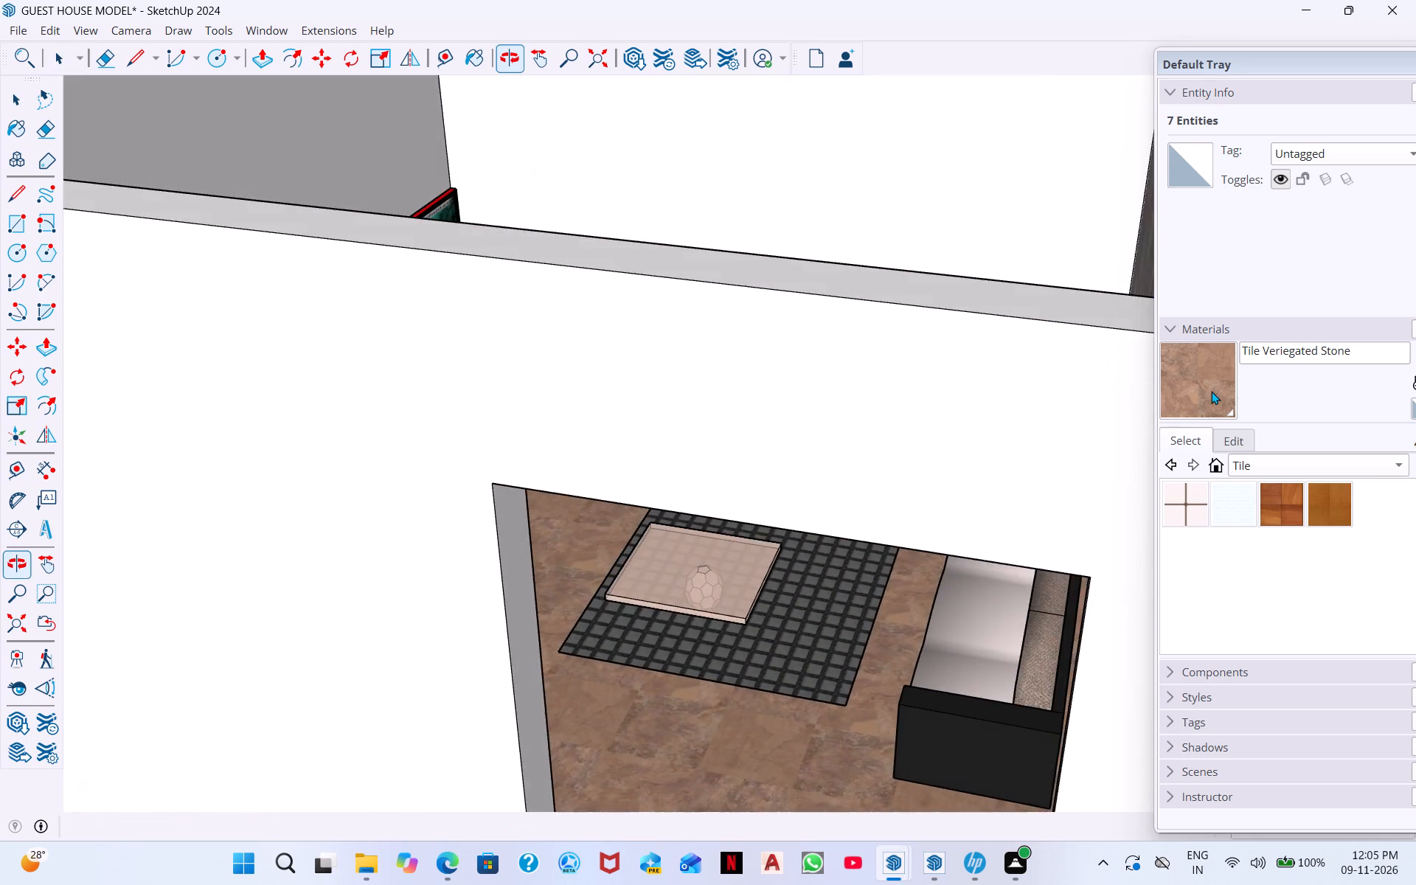
{"action": "middle_click_drag", "start_coordinate": [1147, 401], "coordinate": [648, 377]}
{"action": "scroll", "coordinate": [656, 371], "scroll_direction": "down", "scroll_amount": 1}
{"action": "scroll", "coordinate": [673, 363], "scroll_direction": "up", "scroll_amount": 11}
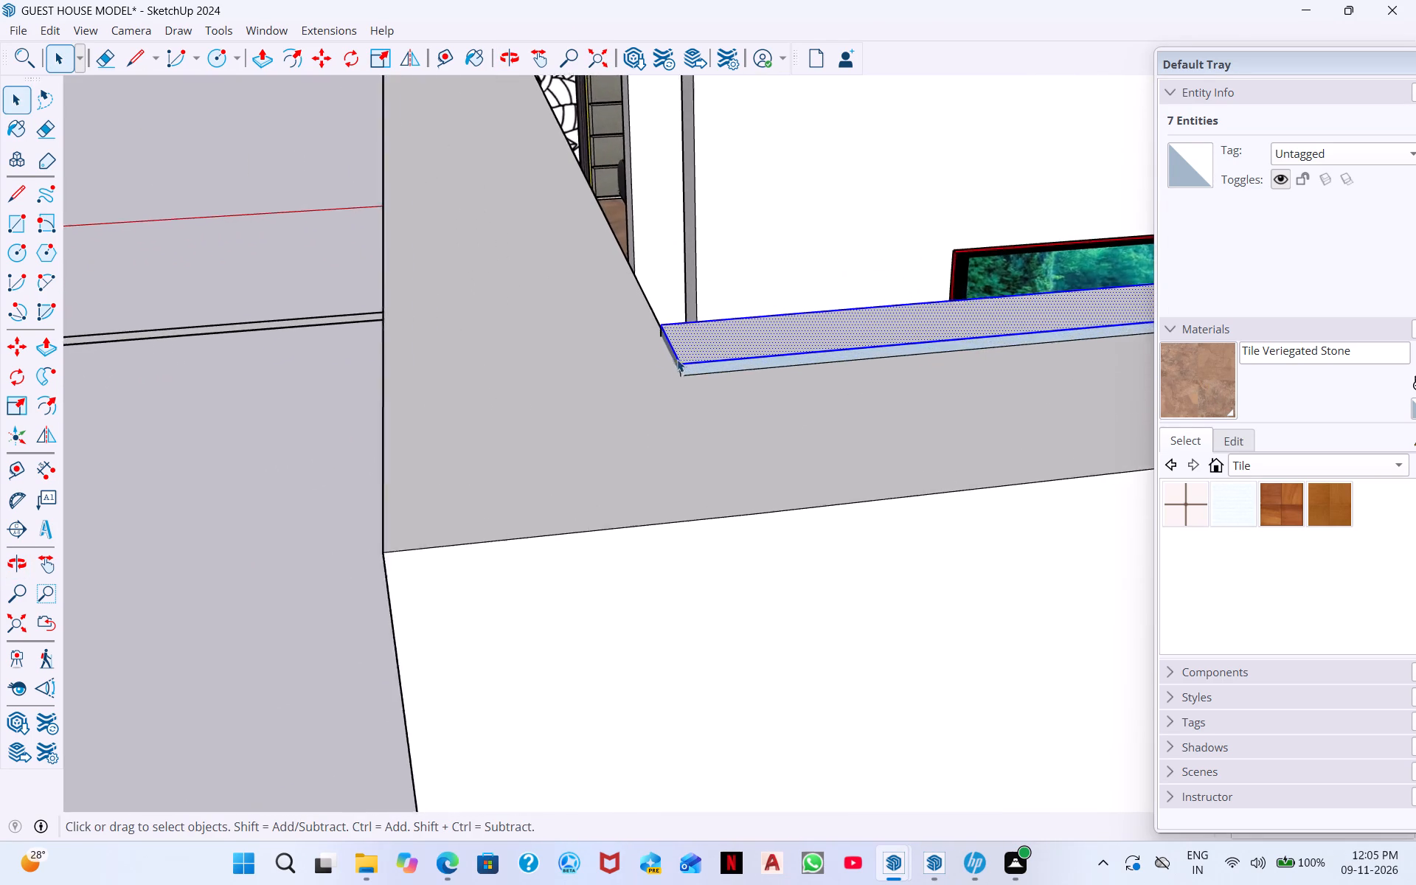
{"action": "scroll", "coordinate": [677, 359], "scroll_direction": "up", "scroll_amount": 2}
{"action": "middle_click_drag", "start_coordinate": [678, 359], "coordinate": [974, 321]}
{"action": "scroll", "coordinate": [579, 420], "scroll_direction": "up", "scroll_amount": 11}
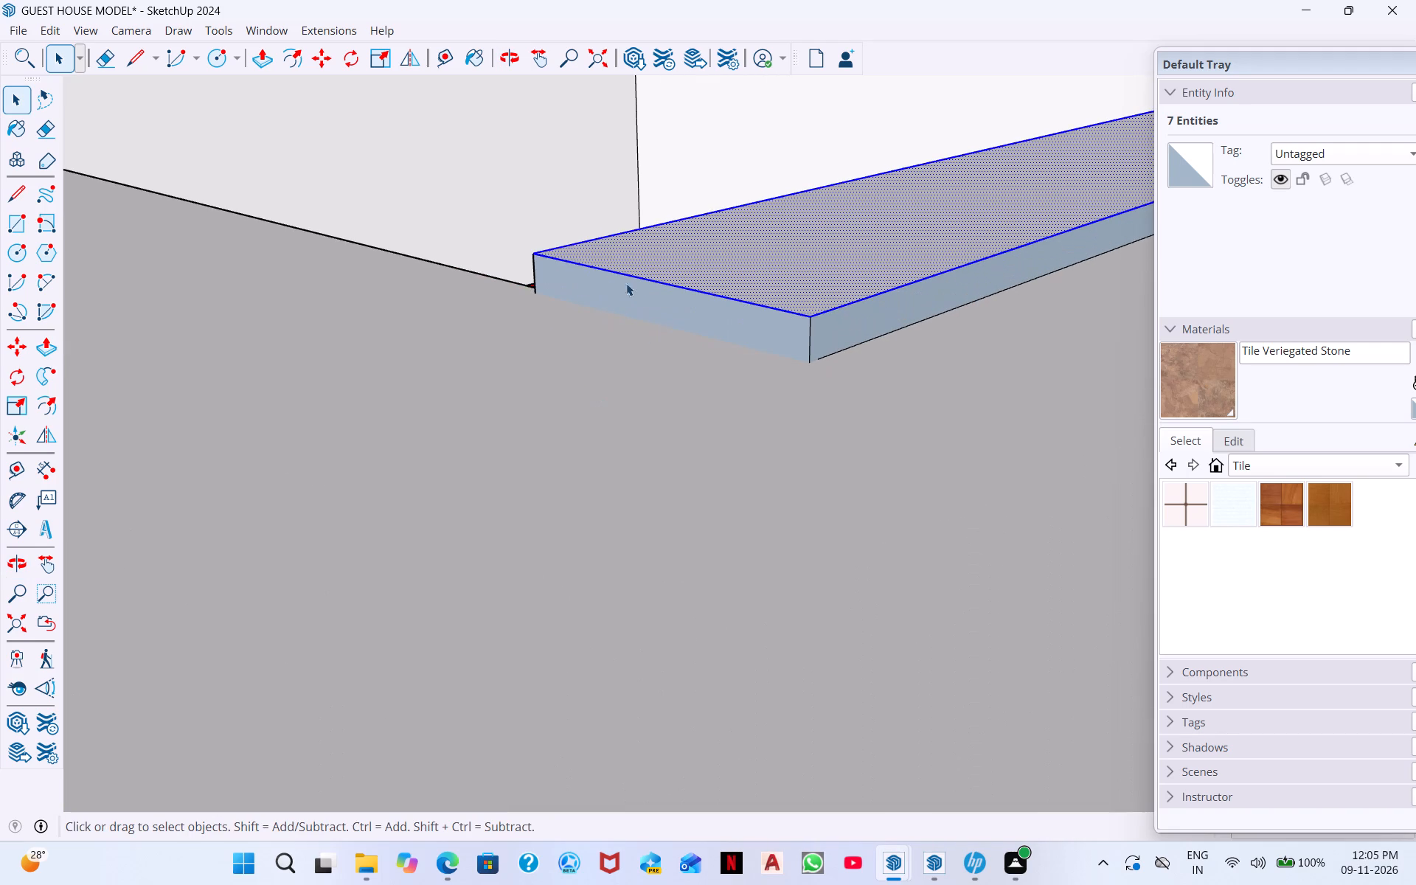
{"action": "middle_click_drag", "start_coordinate": [548, 305], "coordinate": [833, 320]}
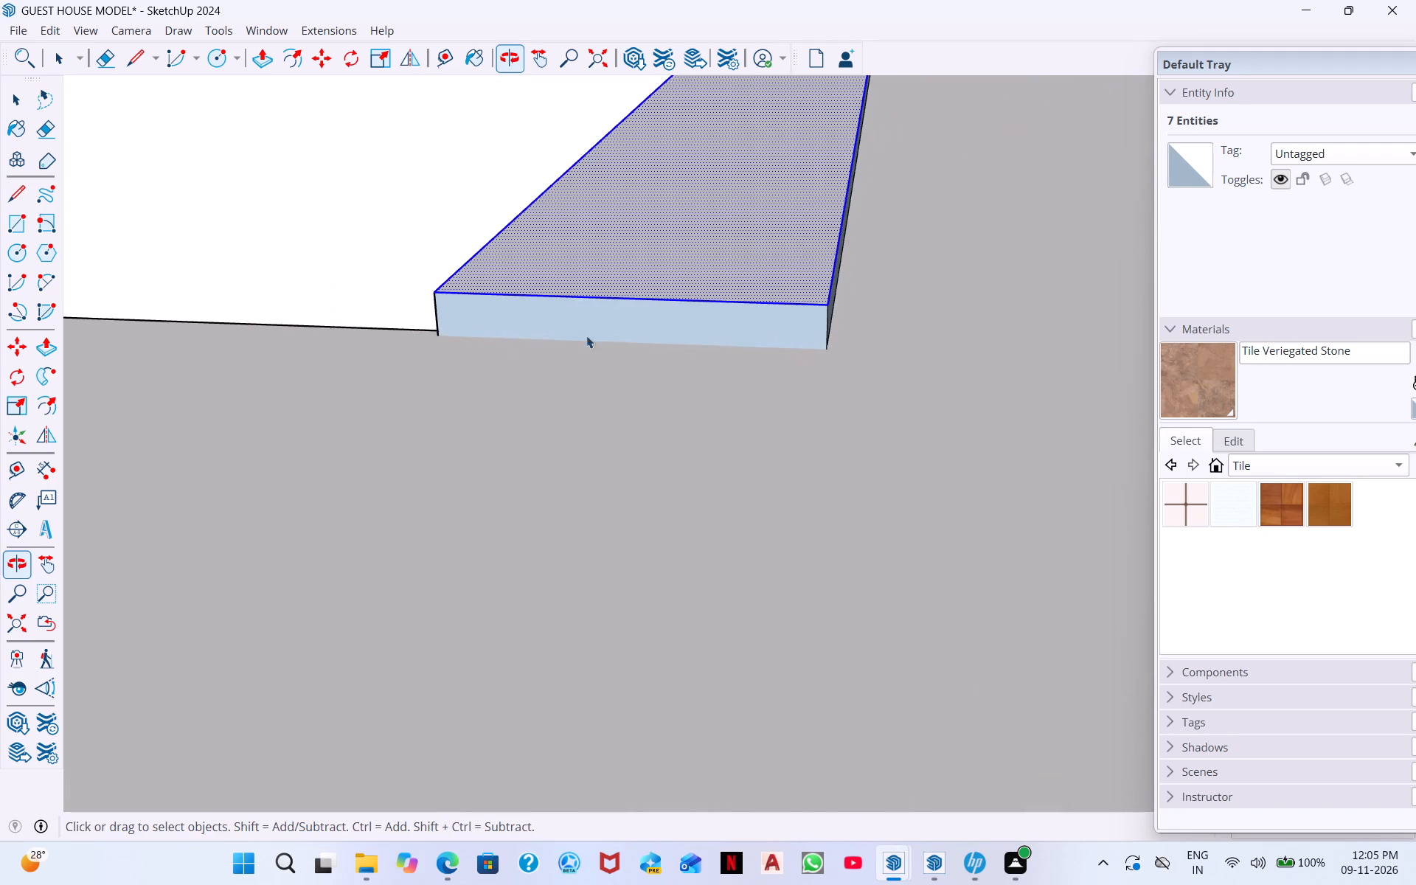
{"action": "middle_click_drag", "start_coordinate": [582, 342], "coordinate": [835, 336]}
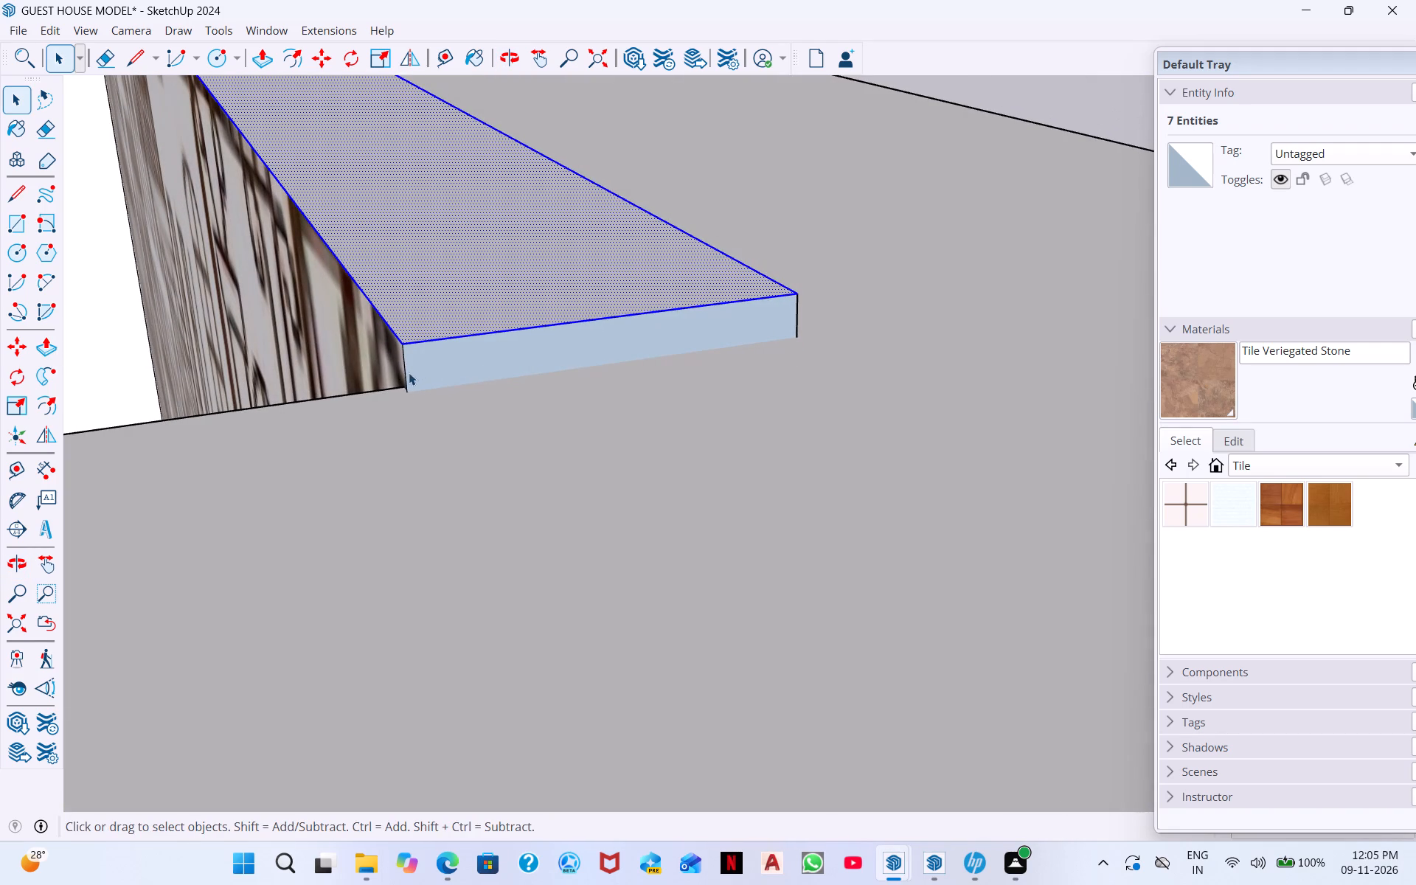
{"action": "left_click", "coordinate": [406, 378], "text": "shift"}
{"action": "left_click", "coordinate": [798, 326], "text": "shift"}
{"action": "left_click", "coordinate": [356, 351], "text": "shift"}
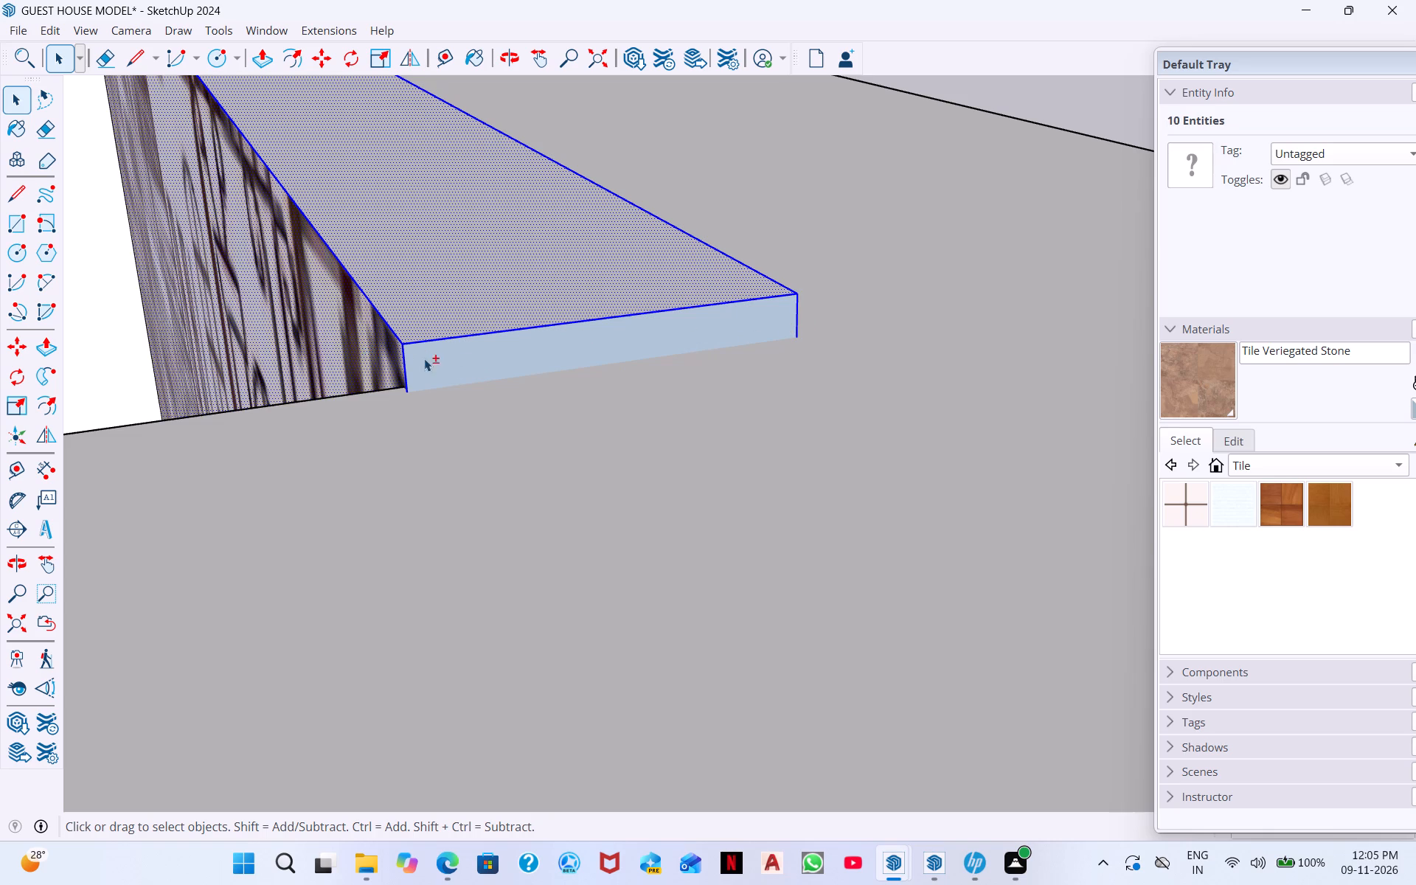
Scale the selected strip top, edges and patterned wall face using the middle grip at the strip's front end.
{"action": "left_click", "coordinate": [378, 60]}
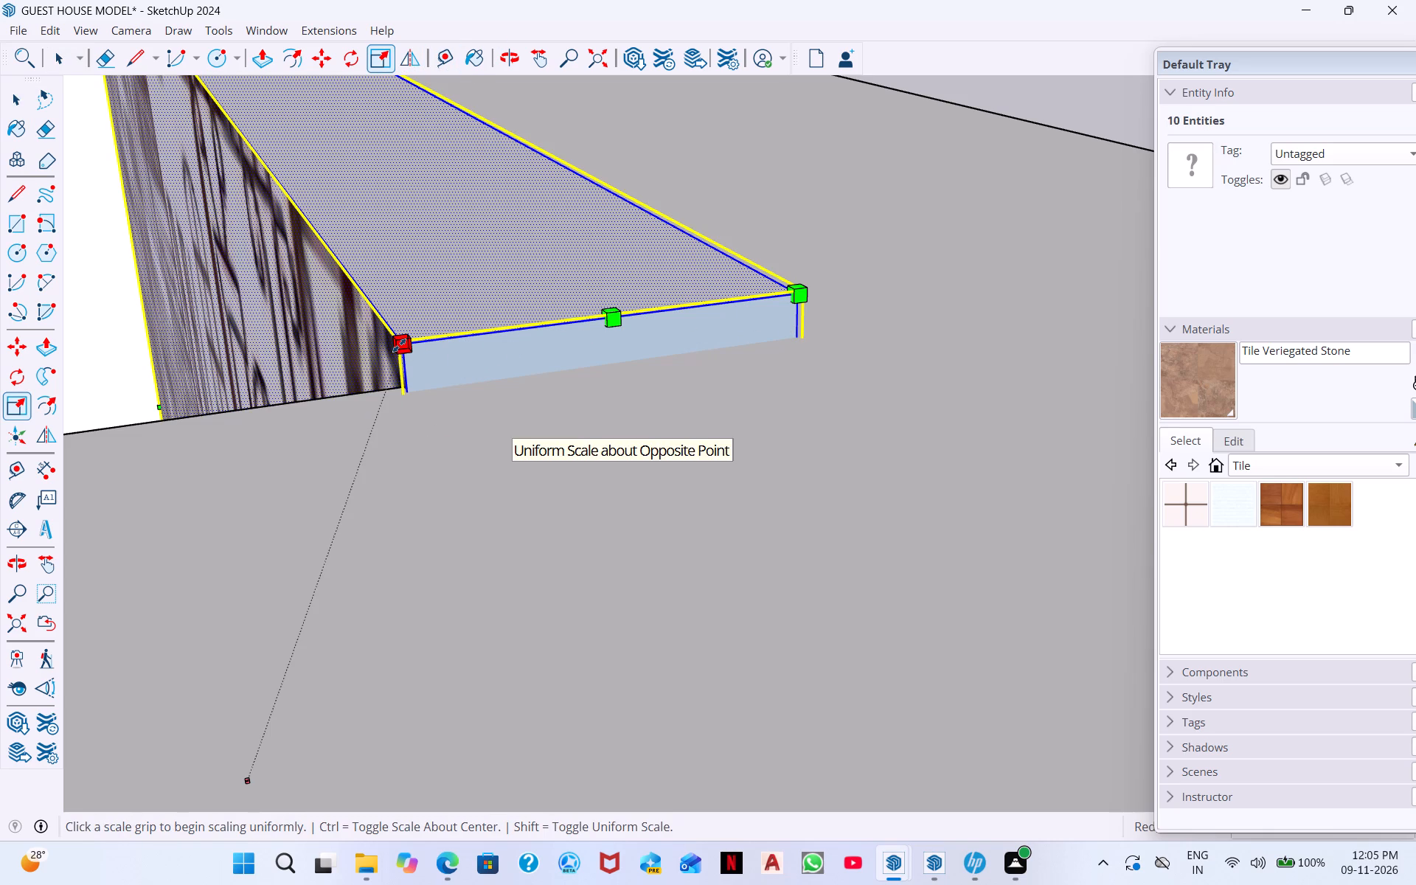
{"action": "left_click", "coordinate": [400, 344]}
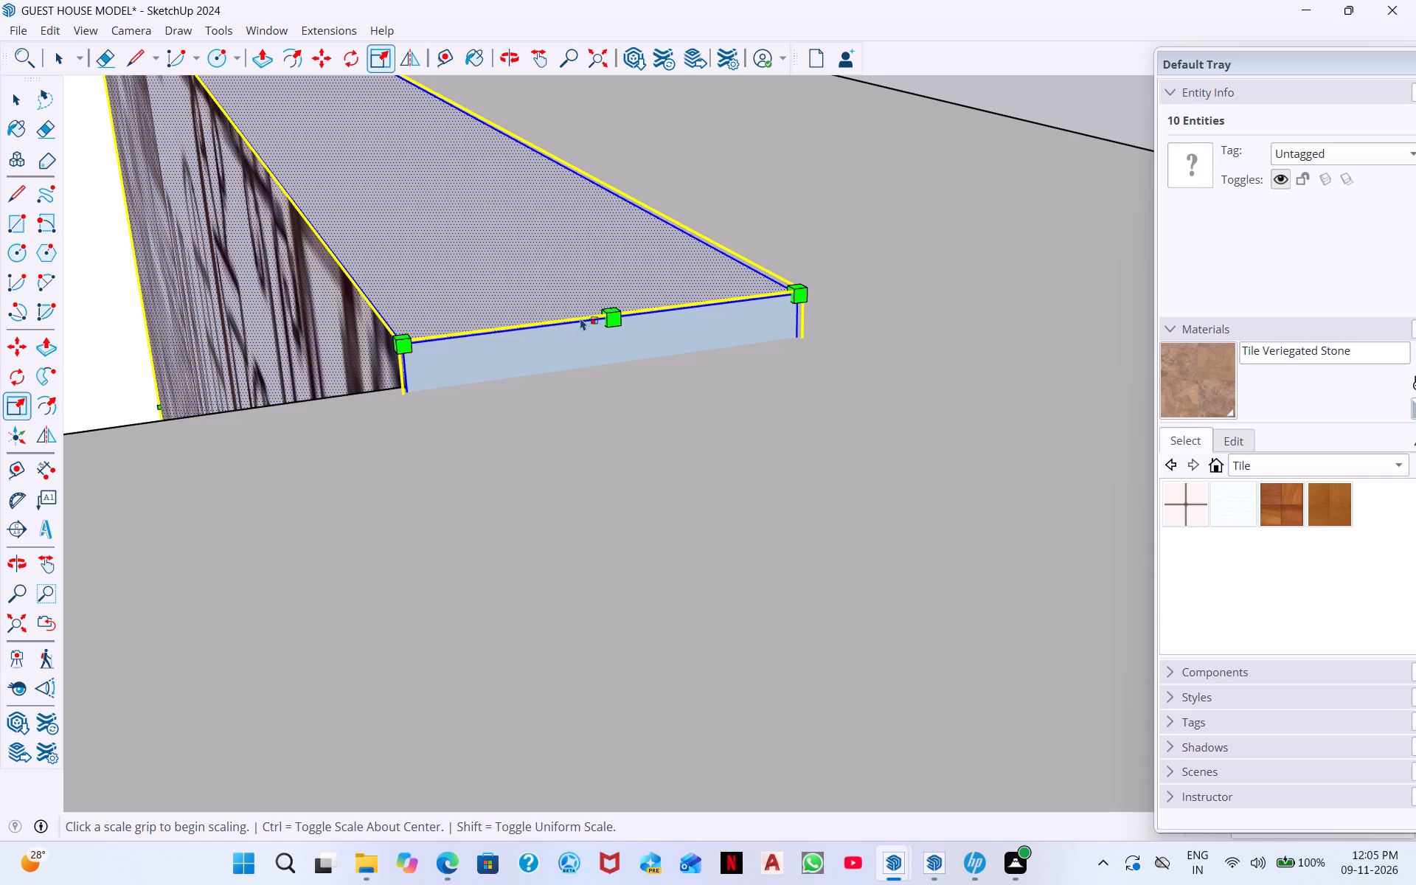
{"action": "left_click_drag", "start_coordinate": [610, 316], "coordinate": [564, 350]}
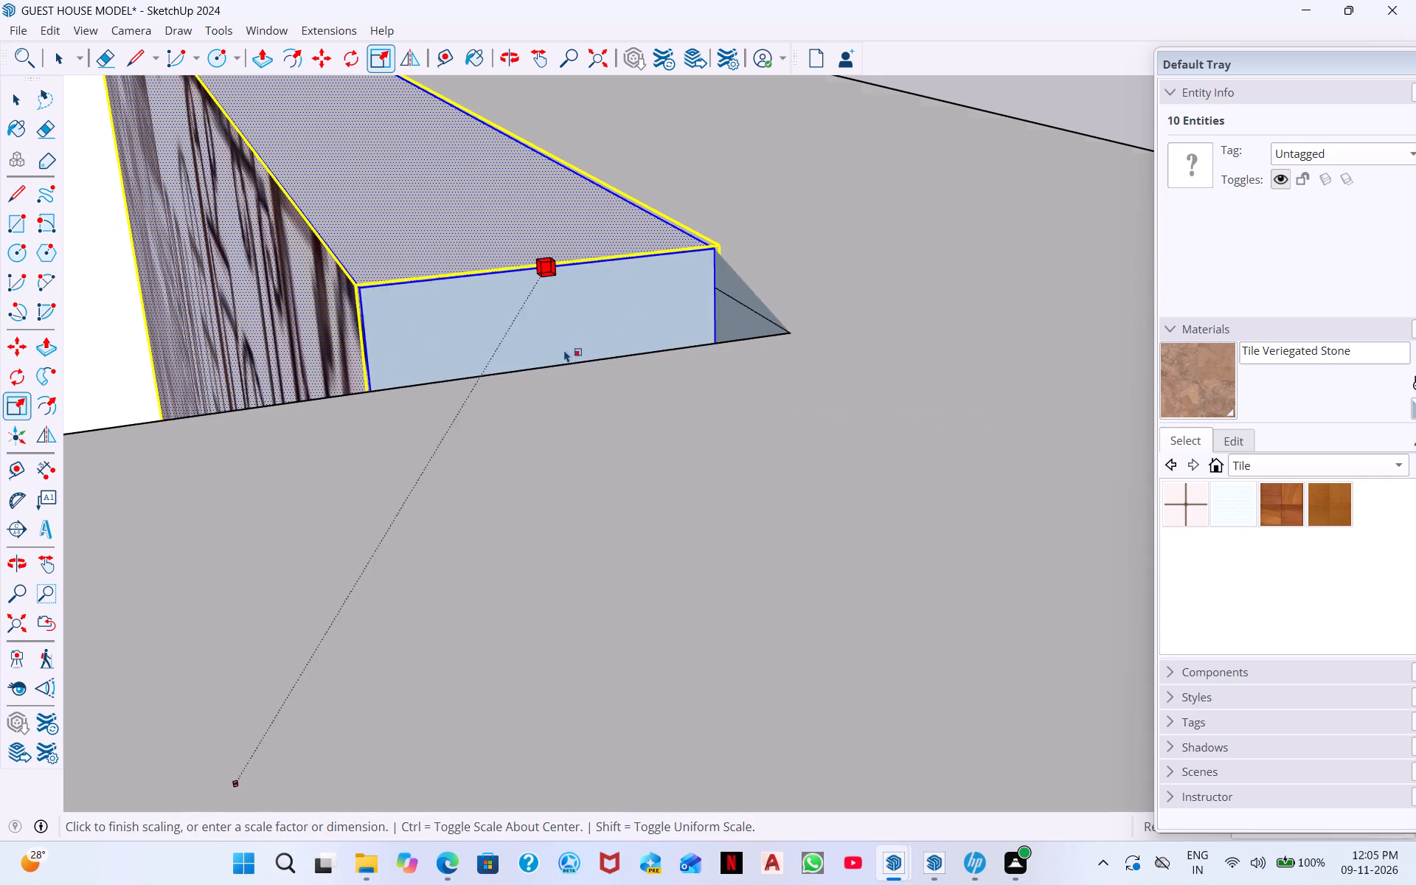
{"action": "left_click_drag", "start_coordinate": [564, 350], "coordinate": [563, 350]}
Try to scale the selection outward toward the living room's rear wall corner using the grips at the strip's rear end.
{"action": "middle_click_drag", "start_coordinate": [550, 327], "coordinate": [786, 238]}
{"action": "scroll", "coordinate": [245, 400], "scroll_direction": "down", "scroll_amount": 2}
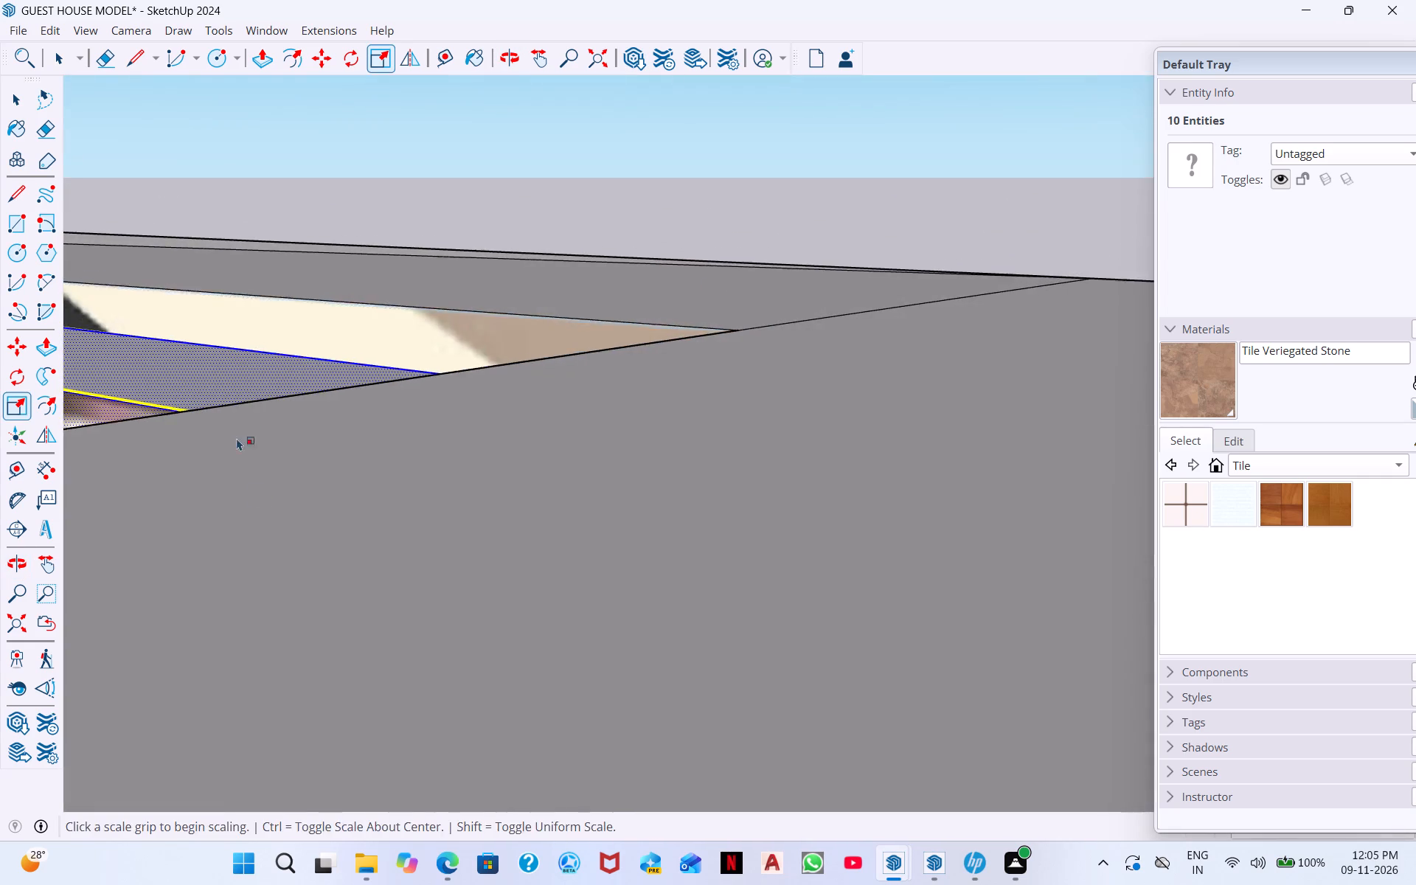
{"action": "middle_click_drag", "start_coordinate": [244, 450], "coordinate": [324, 573]}
{"action": "scroll", "coordinate": [237, 438], "scroll_direction": "down", "scroll_amount": 7}
{"action": "middle_click_drag", "start_coordinate": [288, 482], "coordinate": [605, 472]}
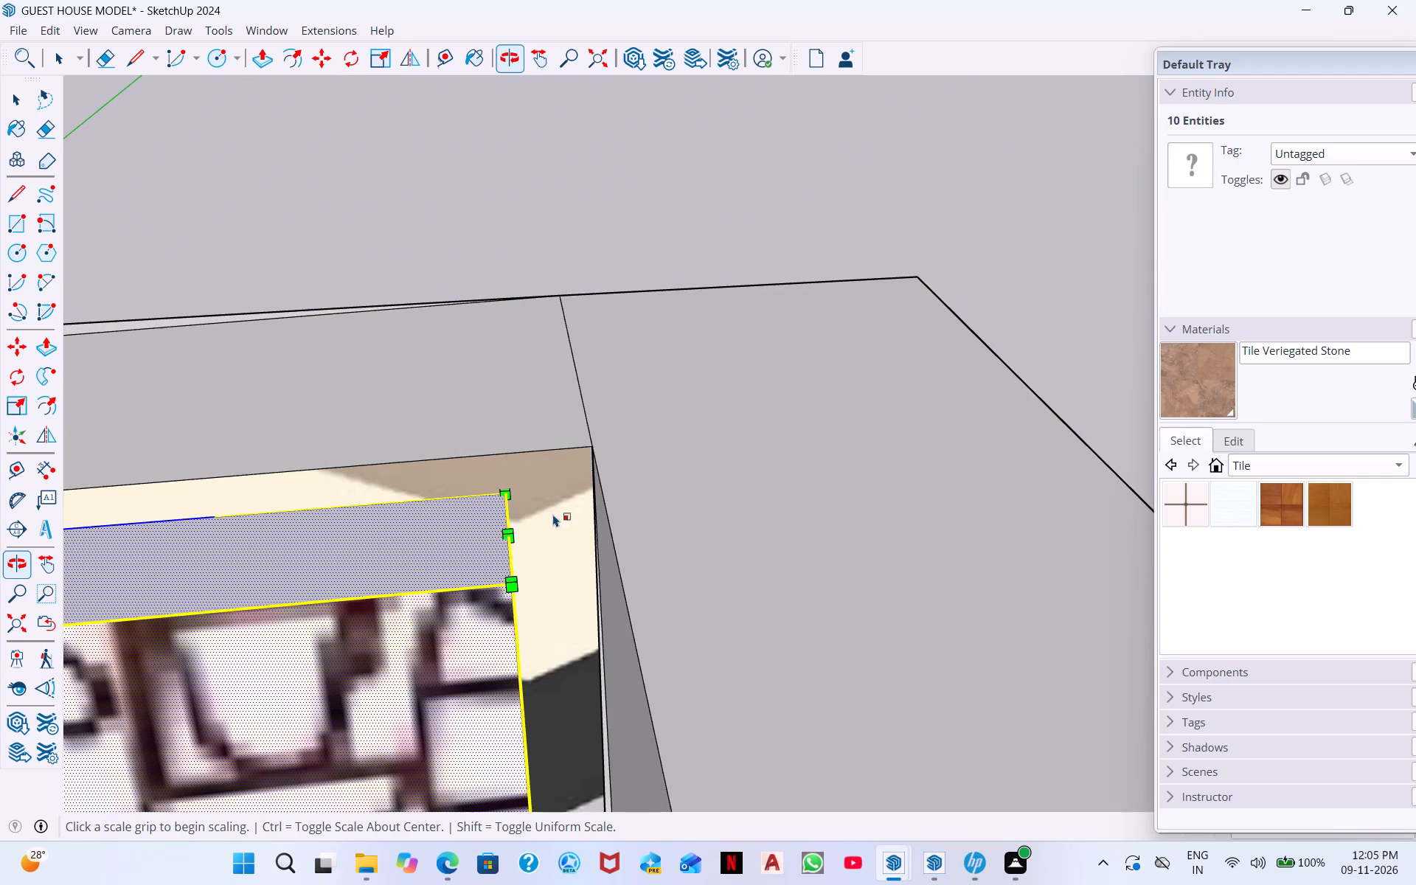
{"action": "left_click", "coordinate": [502, 528]}
{"action": "left_click_drag", "start_coordinate": [510, 529], "coordinate": [518, 526]}
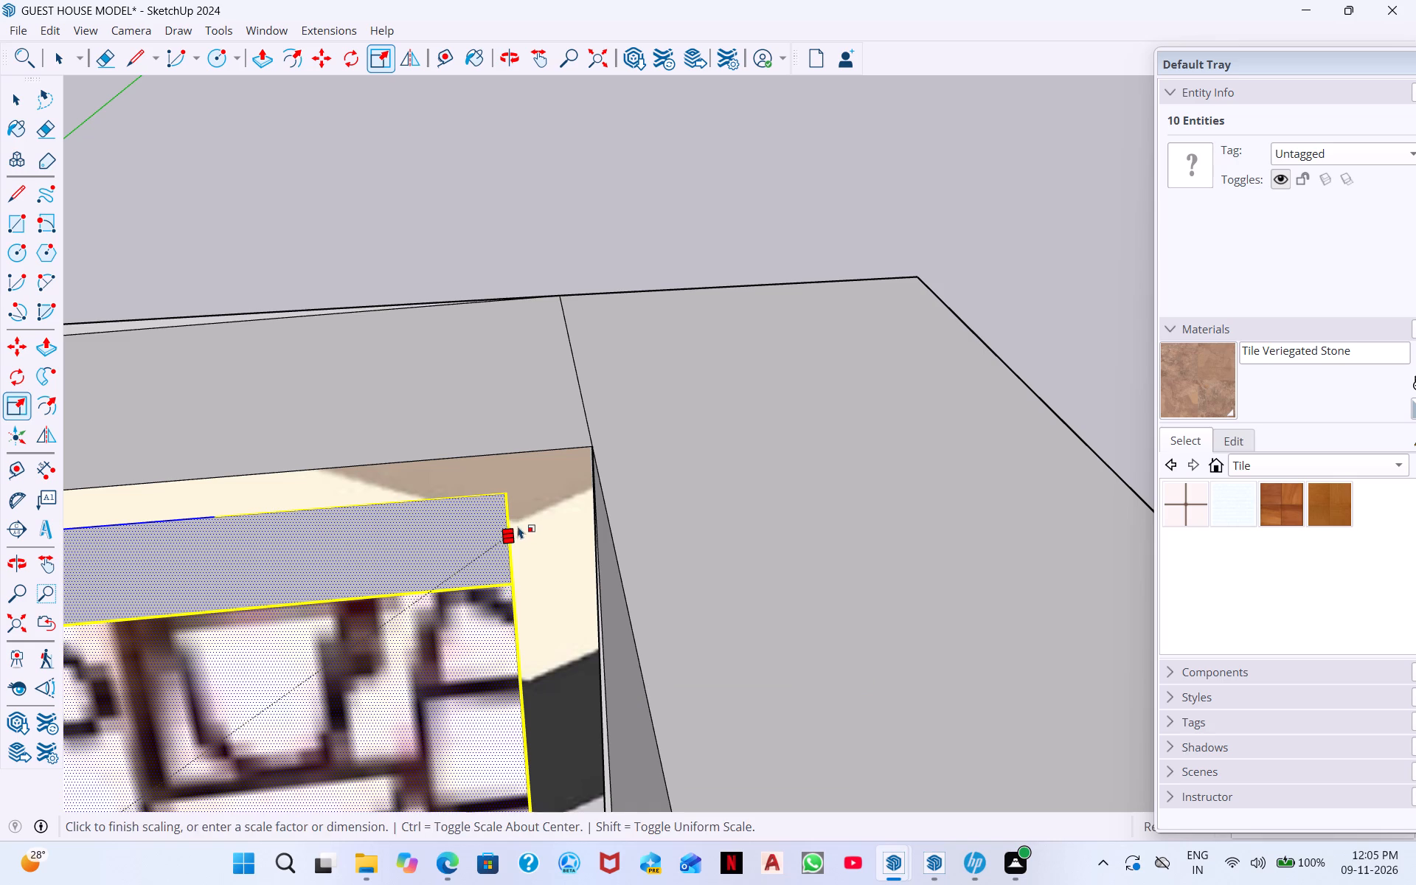
{"action": "left_click_drag", "start_coordinate": [518, 526], "coordinate": [529, 516]}
{"action": "scroll", "coordinate": [506, 533], "scroll_direction": "up", "scroll_amount": 10}
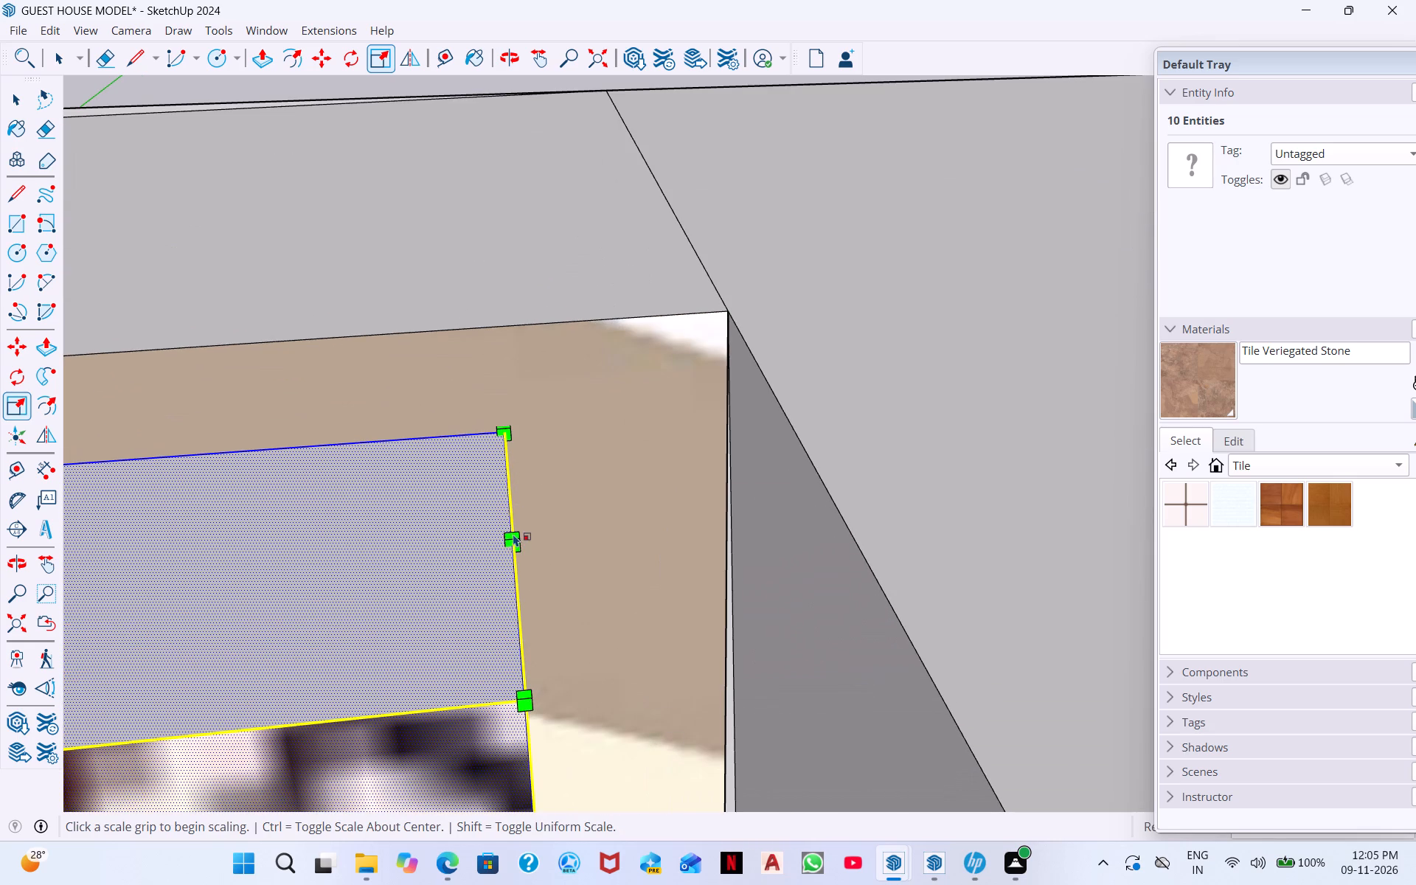
{"action": "left_click_drag", "start_coordinate": [510, 540], "coordinate": [527, 529]}
{"action": "left_click_drag", "start_coordinate": [518, 539], "coordinate": [542, 530]}
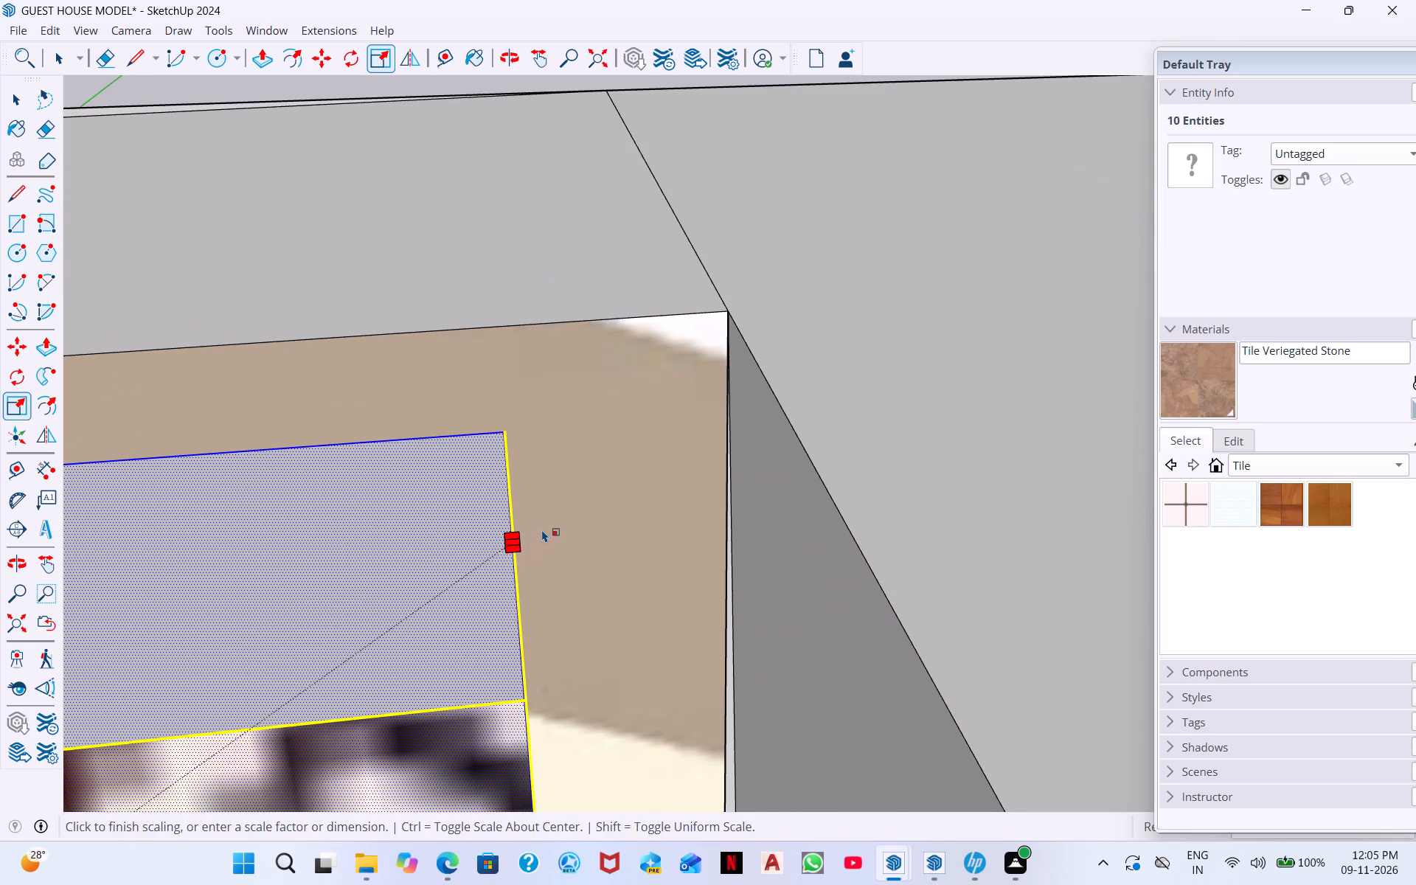
{"action": "left_click_drag", "start_coordinate": [542, 530], "coordinate": [538, 532]}
{"action": "left_click_drag", "start_coordinate": [502, 546], "coordinate": [524, 528]}
{"action": "middle_click_drag", "start_coordinate": [504, 543], "coordinate": [504, 542]}
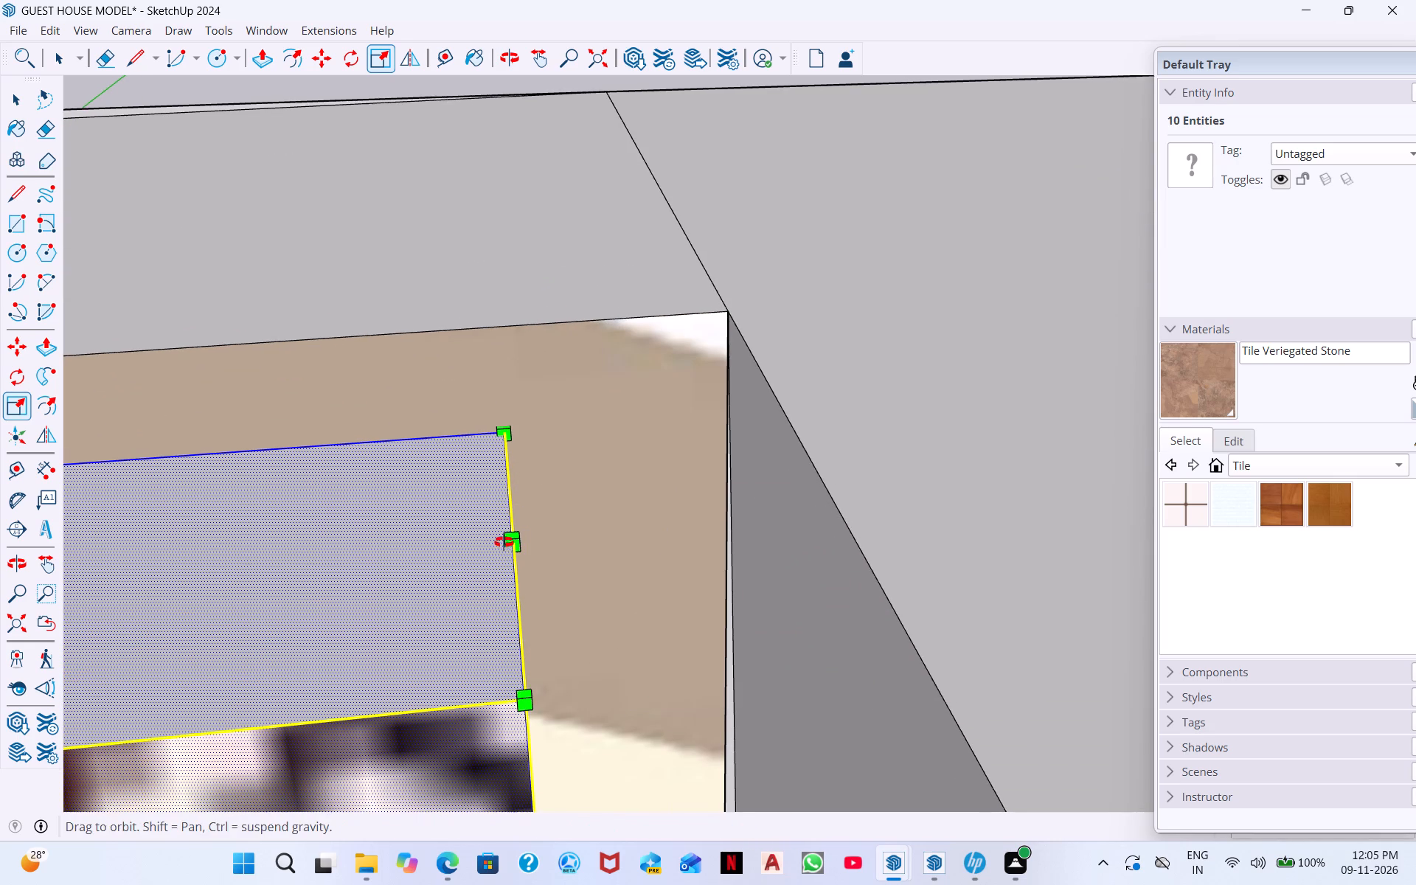
{"action": "middle_click_drag", "start_coordinate": [504, 542], "coordinate": [529, 527]}
{"action": "left_click_drag", "start_coordinate": [518, 541], "coordinate": [533, 519]}
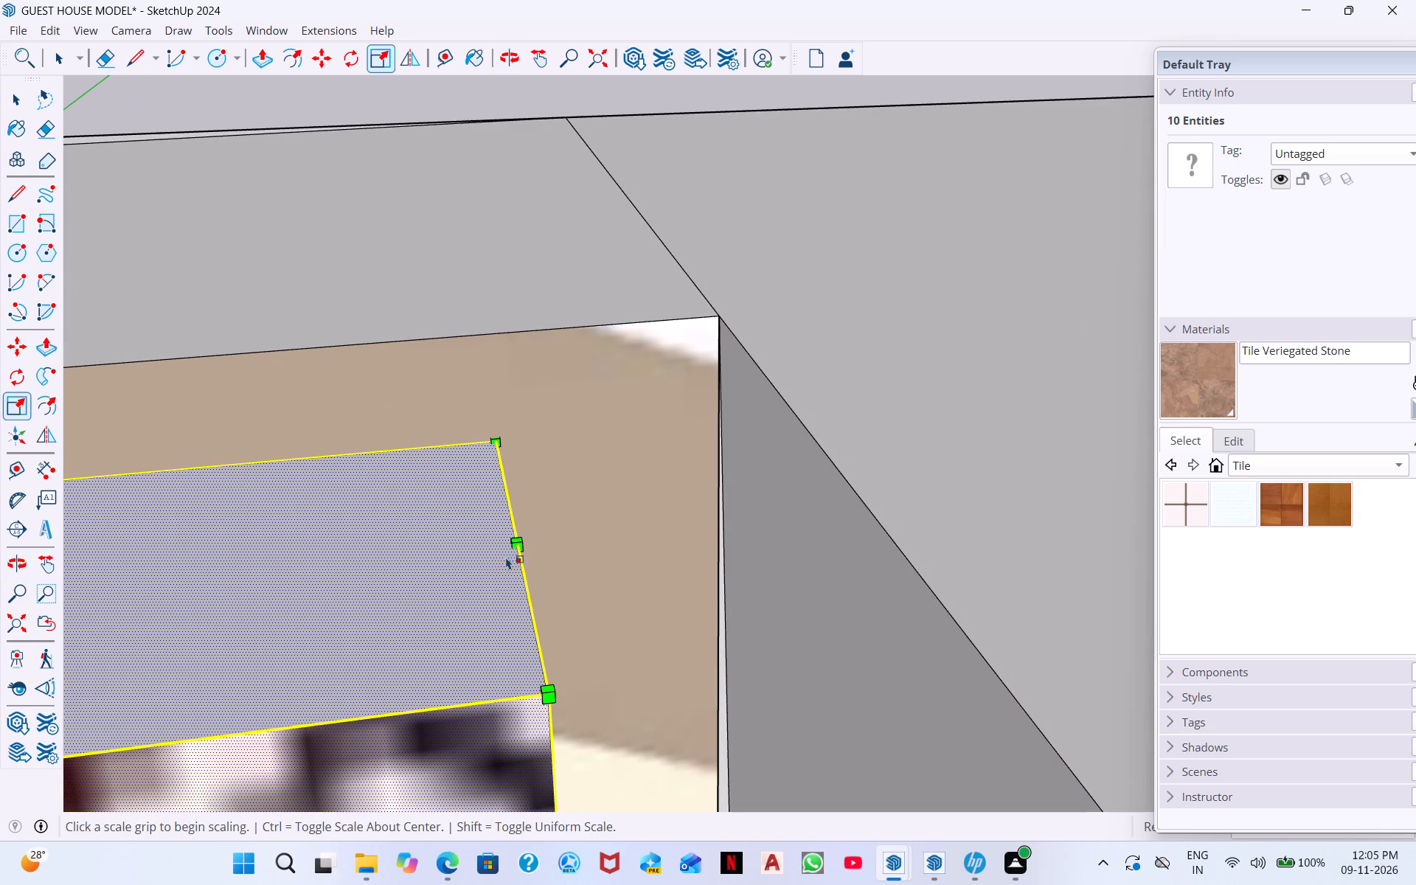
{"action": "left_click_drag", "start_coordinate": [550, 690], "coordinate": [581, 665]}
{"action": "left_click_drag", "start_coordinate": [544, 688], "coordinate": [577, 667]}
Undo the recent scaling of the raised strip, its edges and the patterned wall face, back to the undistorted wall top.
{"action": "scroll", "coordinate": [541, 666], "scroll_direction": "down", "scroll_amount": 17}
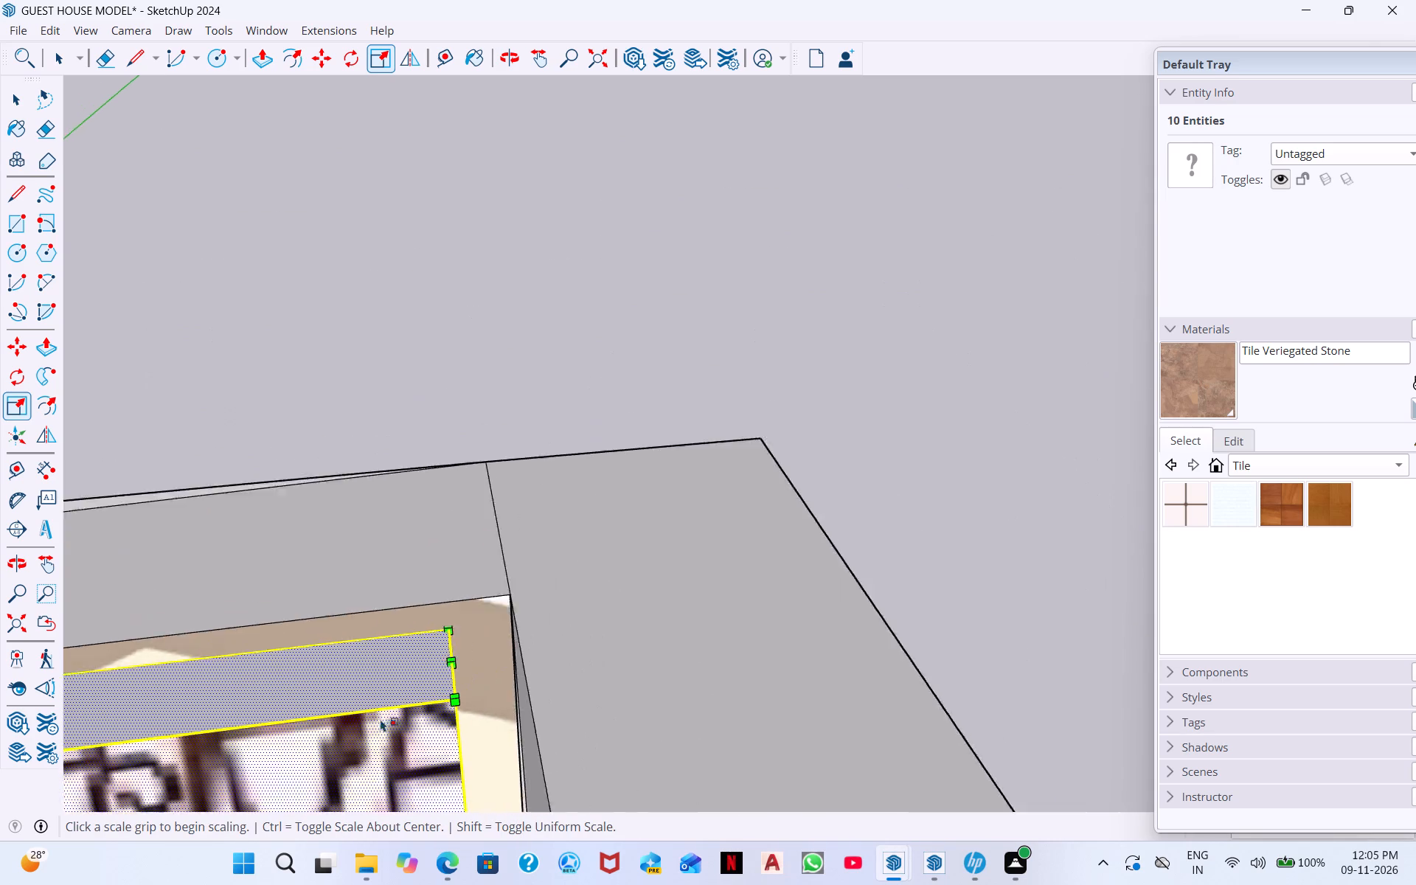
{"action": "scroll", "coordinate": [381, 719], "scroll_direction": "down", "scroll_amount": 17}
{"action": "middle_click_drag", "start_coordinate": [470, 757], "coordinate": [64, 648]}
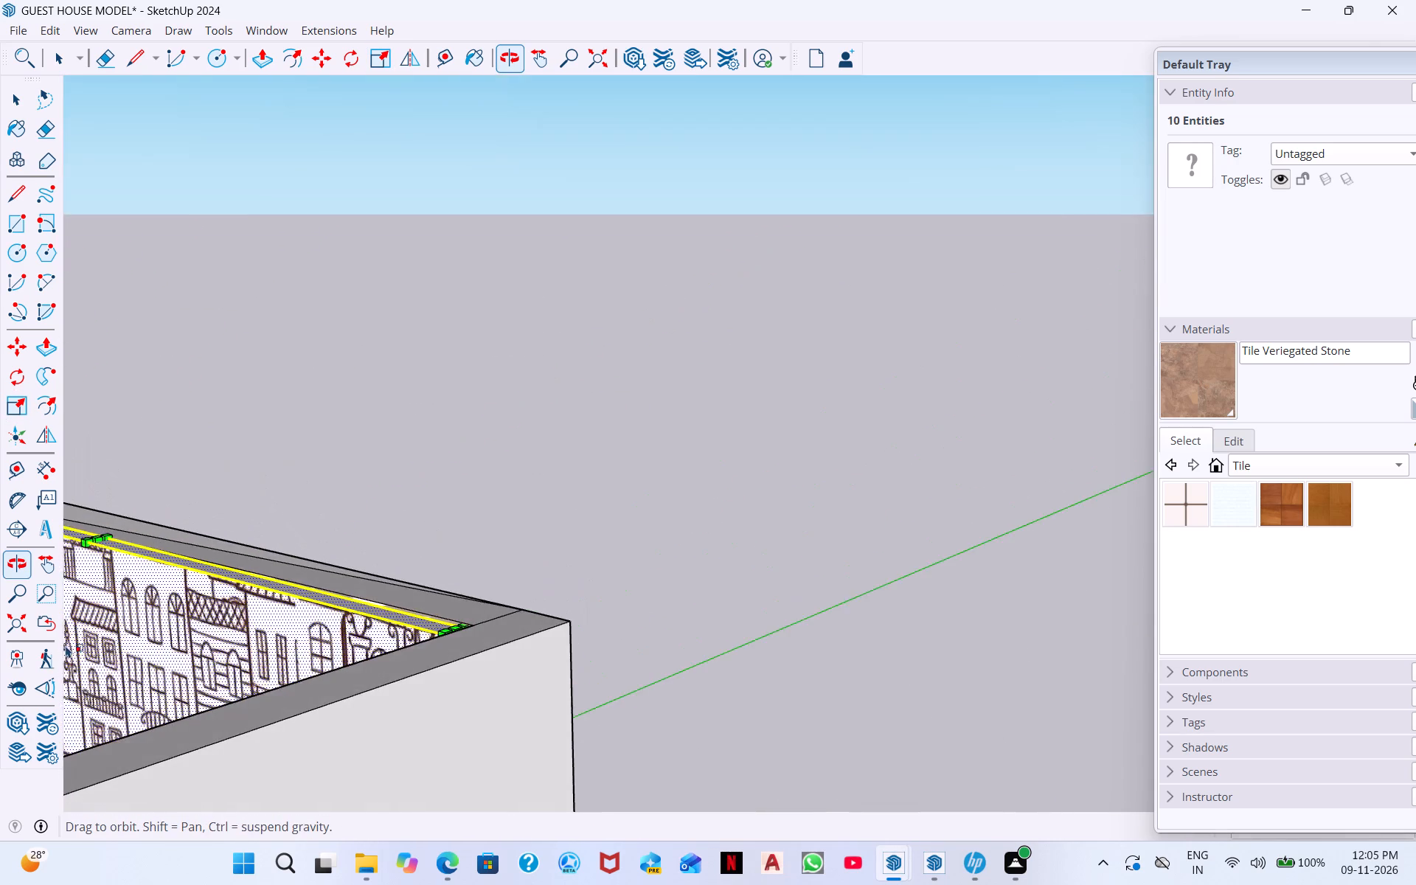
{"action": "scroll", "coordinate": [183, 672], "scroll_direction": "down", "scroll_amount": 10}
{"action": "middle_click_drag", "start_coordinate": [204, 670], "coordinate": [605, 673]}
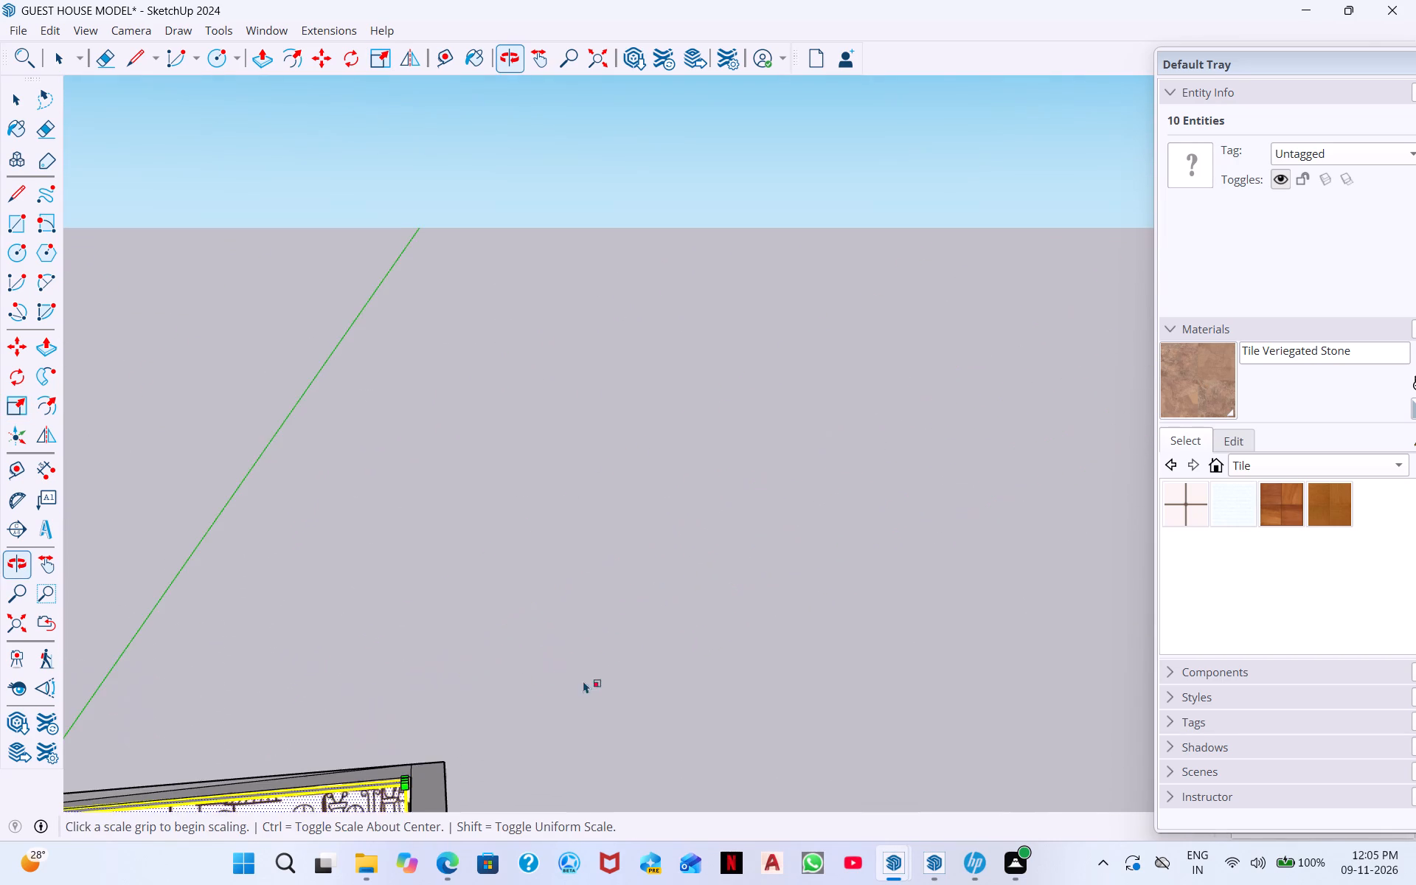
{"action": "scroll", "coordinate": [364, 805], "scroll_direction": "up", "scroll_amount": 12}
{"action": "scroll", "coordinate": [422, 768], "scroll_direction": "up", "scroll_amount": 5}
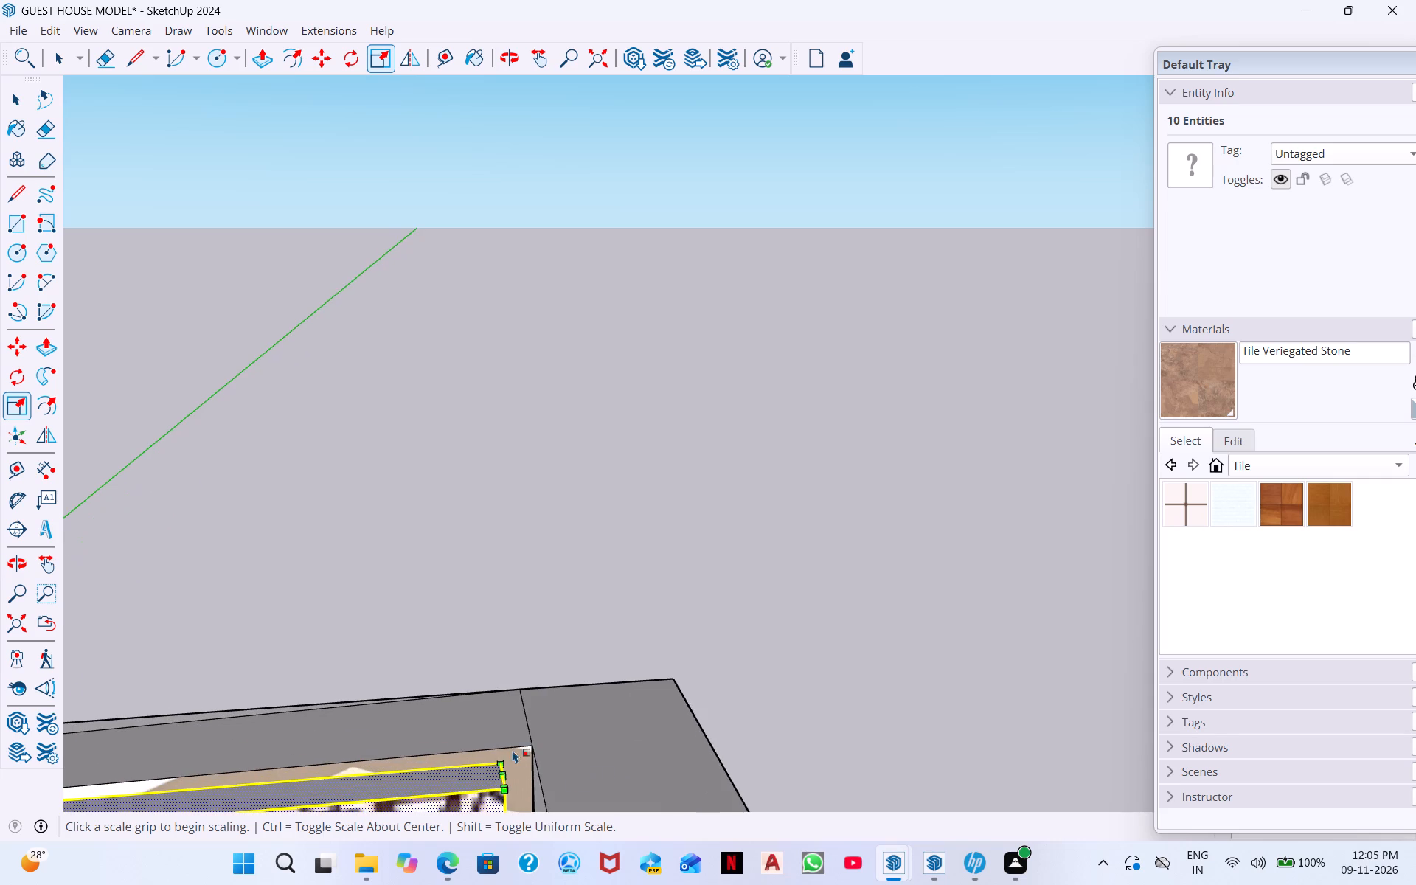
{"action": "middle_click_drag", "start_coordinate": [497, 754], "coordinate": [398, 884]}
{"action": "middle_click_drag", "start_coordinate": [453, 637], "coordinate": [445, 781]}
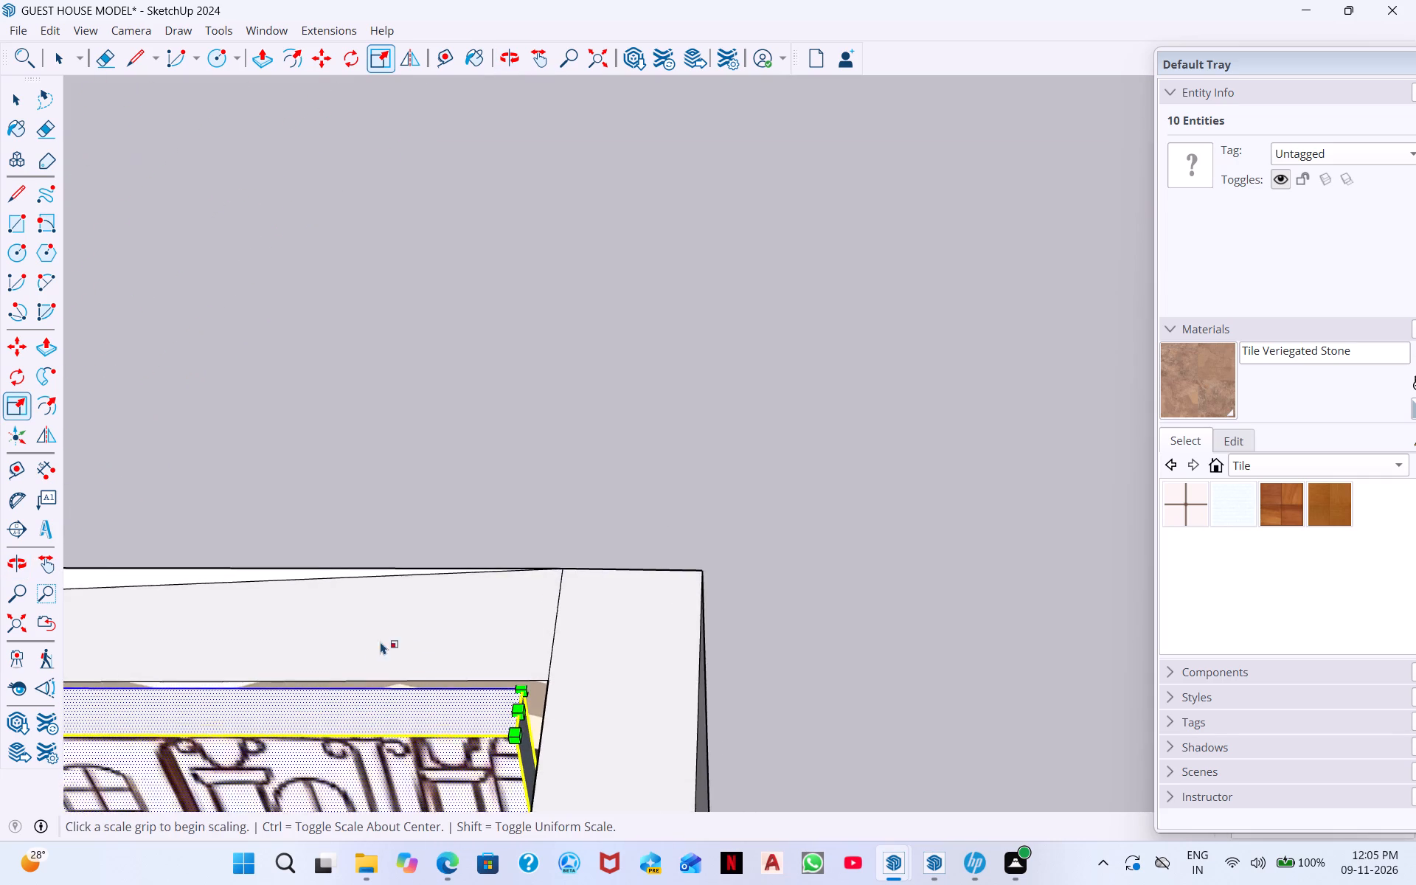
{"action": "scroll", "coordinate": [386, 642], "scroll_direction": "down", "scroll_amount": 13}
{"action": "key", "text": "ctrl+z"}
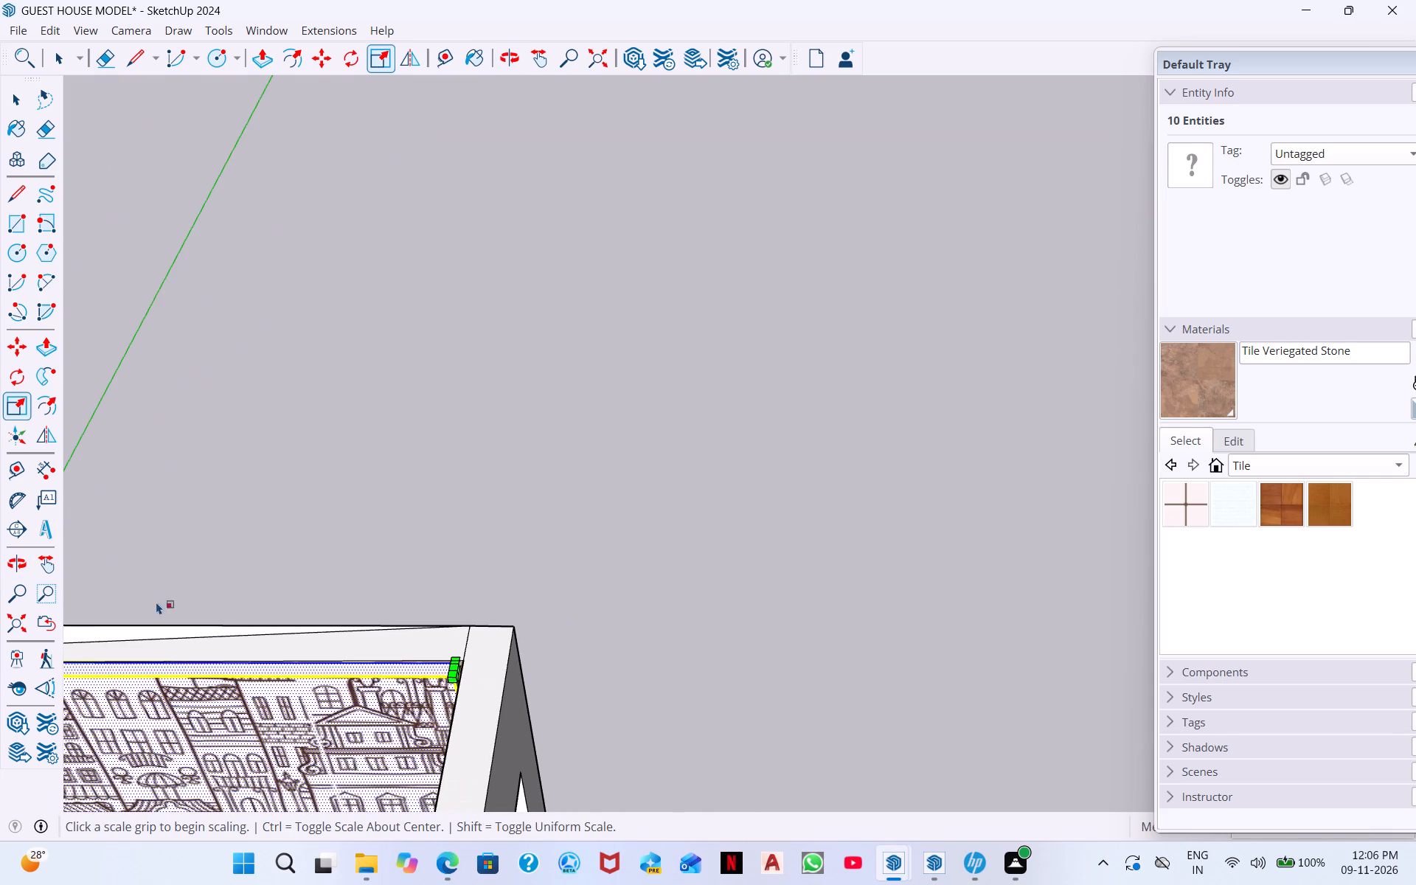
{"action": "middle_click_drag", "start_coordinate": [223, 646], "coordinate": [224, 792]}
{"action": "middle_click_drag", "start_coordinate": [254, 659], "coordinate": [0, 561]}
{"action": "scroll", "coordinate": [257, 336], "scroll_direction": "down", "scroll_amount": 2}
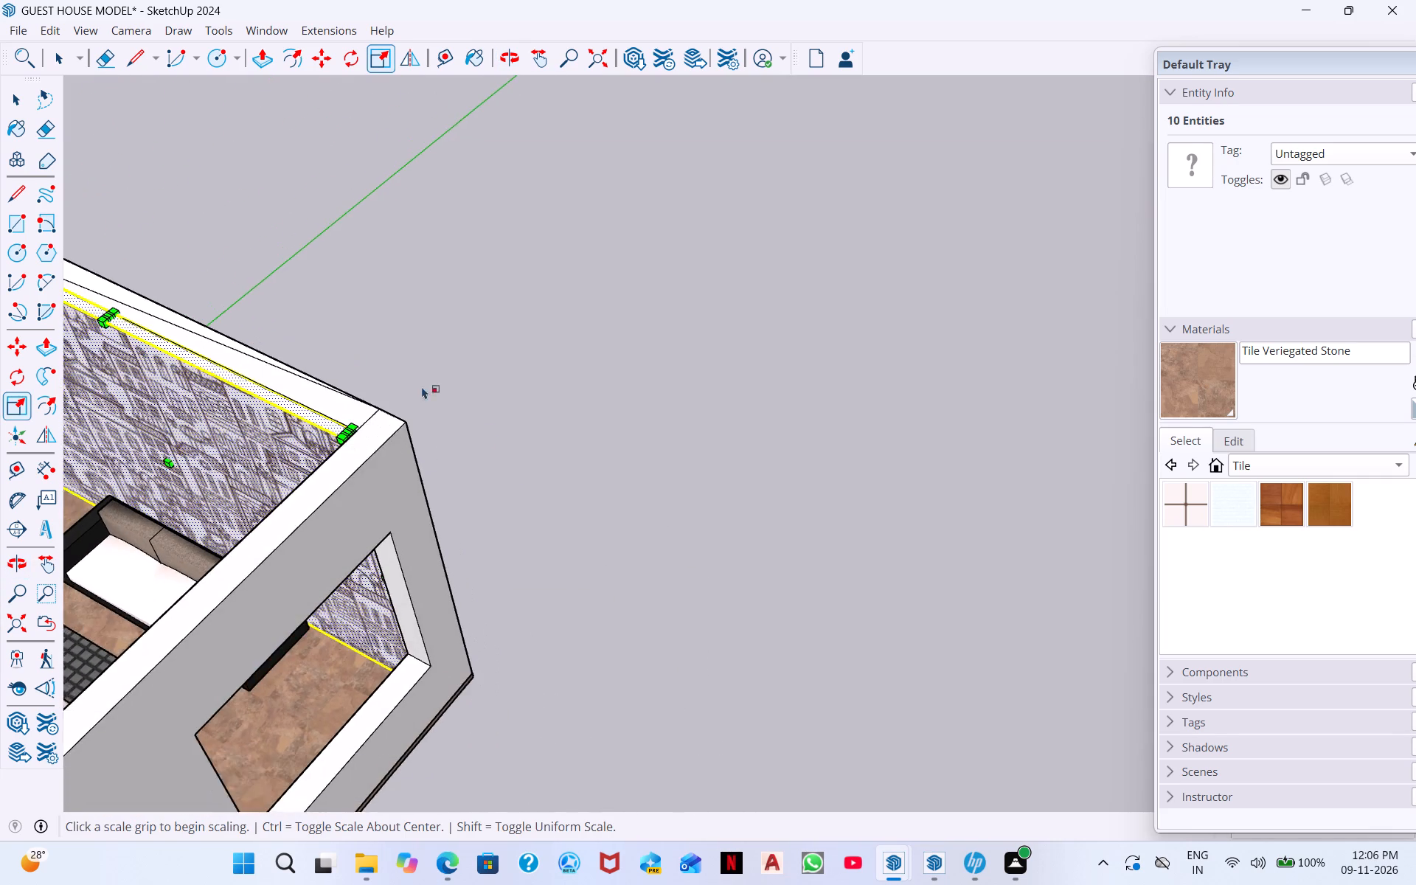
{"action": "scroll", "coordinate": [422, 386], "scroll_direction": "down", "scroll_amount": 9}
{"action": "middle_click_drag", "start_coordinate": [122, 365], "coordinate": [399, 379]}
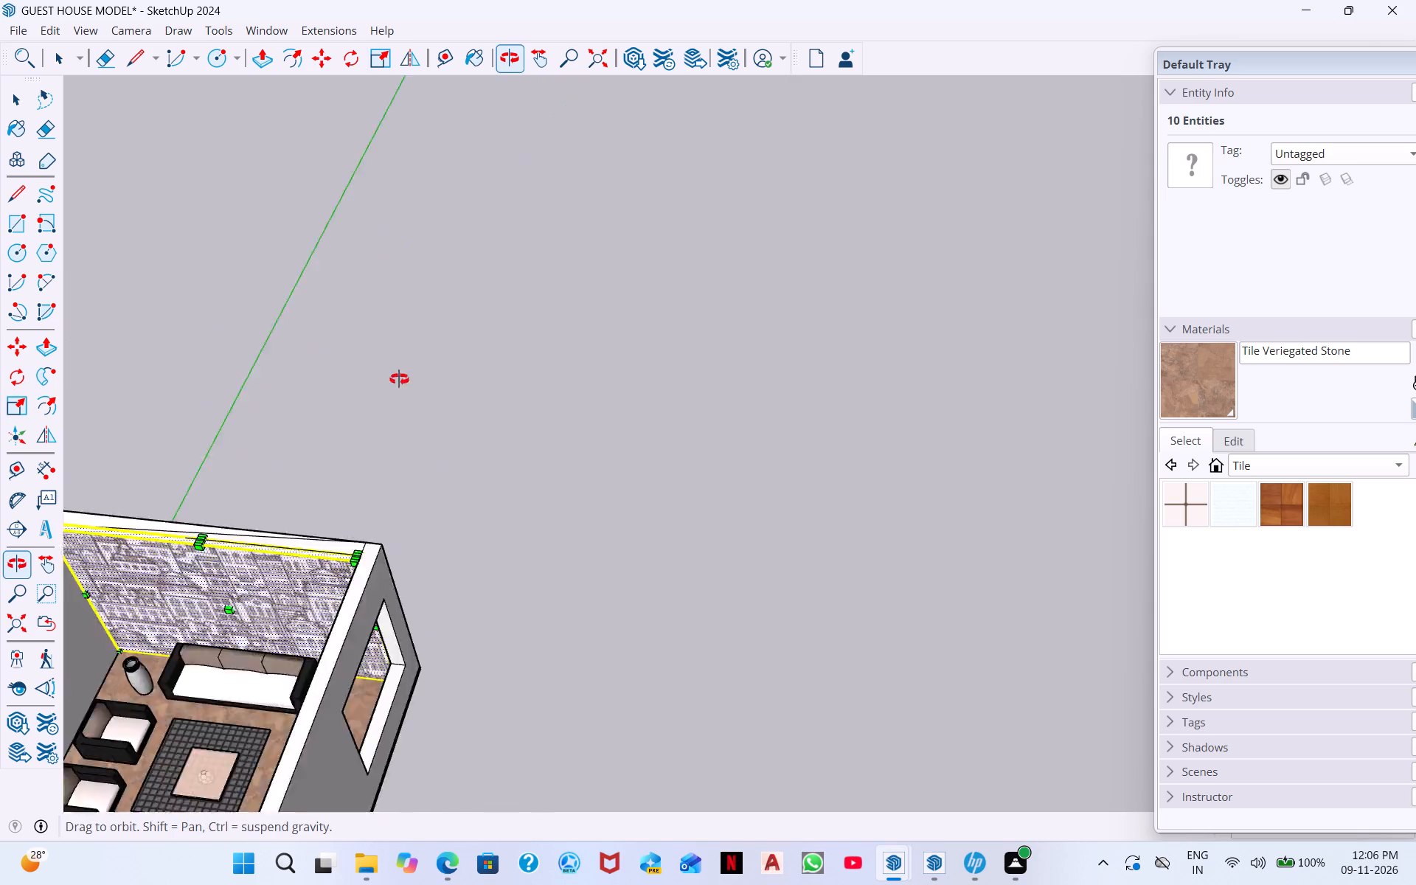
{"action": "middle_click_drag", "start_coordinate": [399, 379], "coordinate": [142, 462]}
{"action": "scroll", "coordinate": [334, 265], "scroll_direction": "up", "scroll_amount": 2}
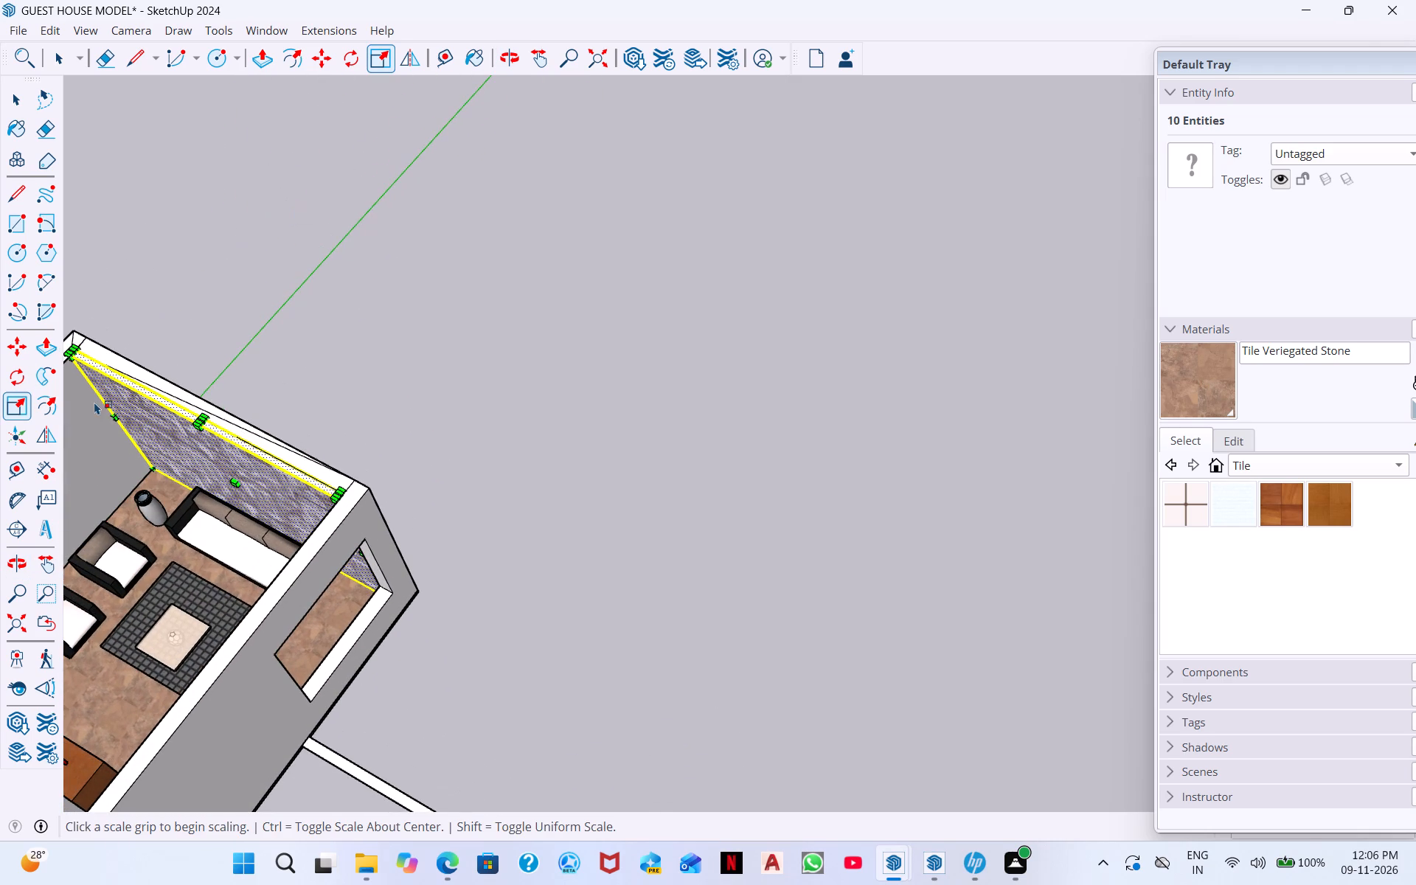
{"action": "scroll", "coordinate": [97, 392], "scroll_direction": "up", "scroll_amount": 16}
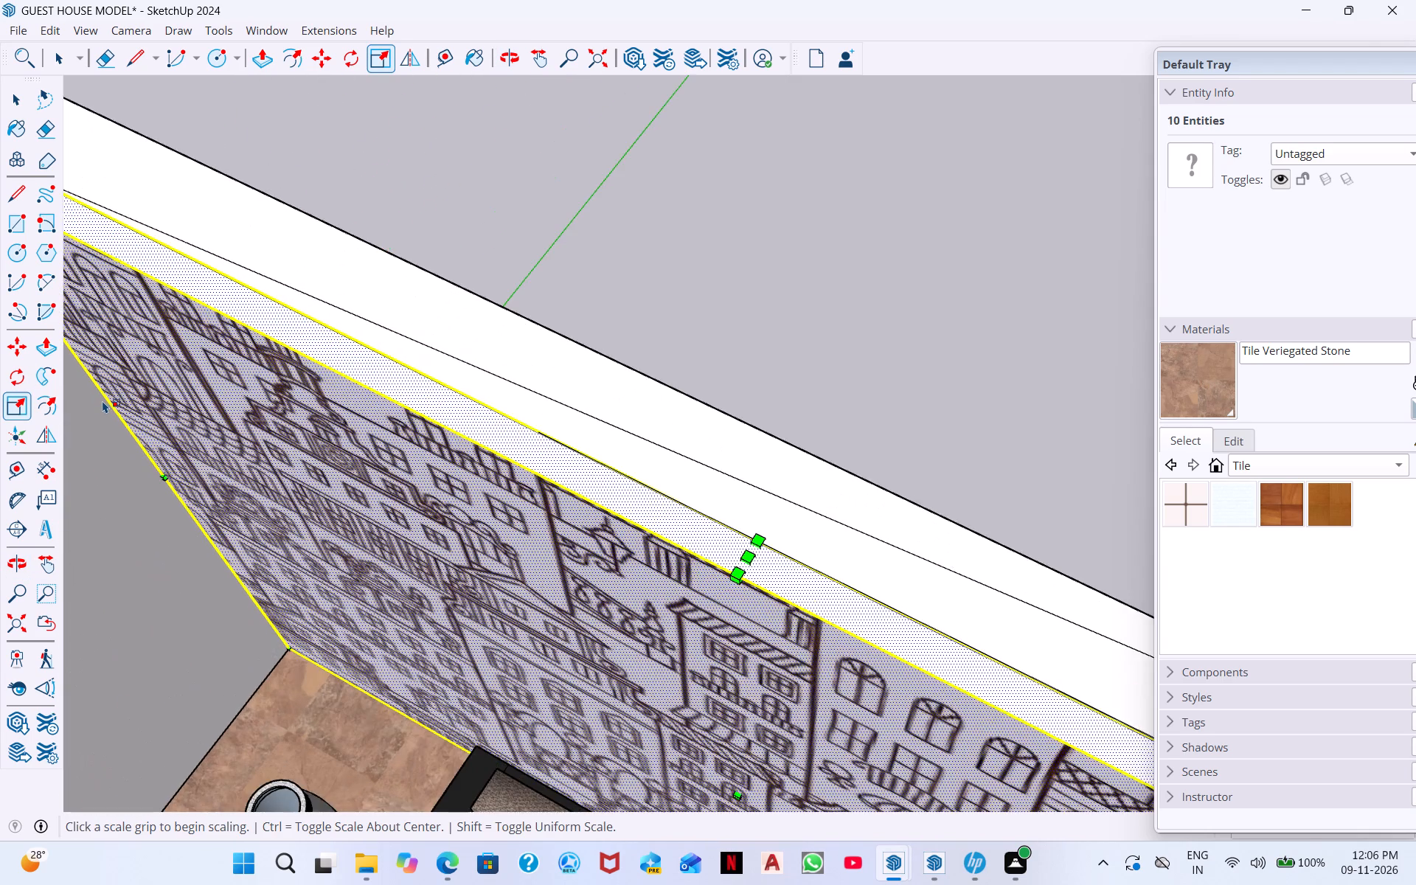
{"action": "scroll", "coordinate": [103, 400], "scroll_direction": "down", "scroll_amount": 2}
{"action": "middle_click_drag", "start_coordinate": [201, 429], "coordinate": [507, 453]}
{"action": "middle_click_drag", "start_coordinate": [215, 595], "coordinate": [428, 542]}
{"action": "scroll", "coordinate": [403, 595], "scroll_direction": "down", "scroll_amount": 1}
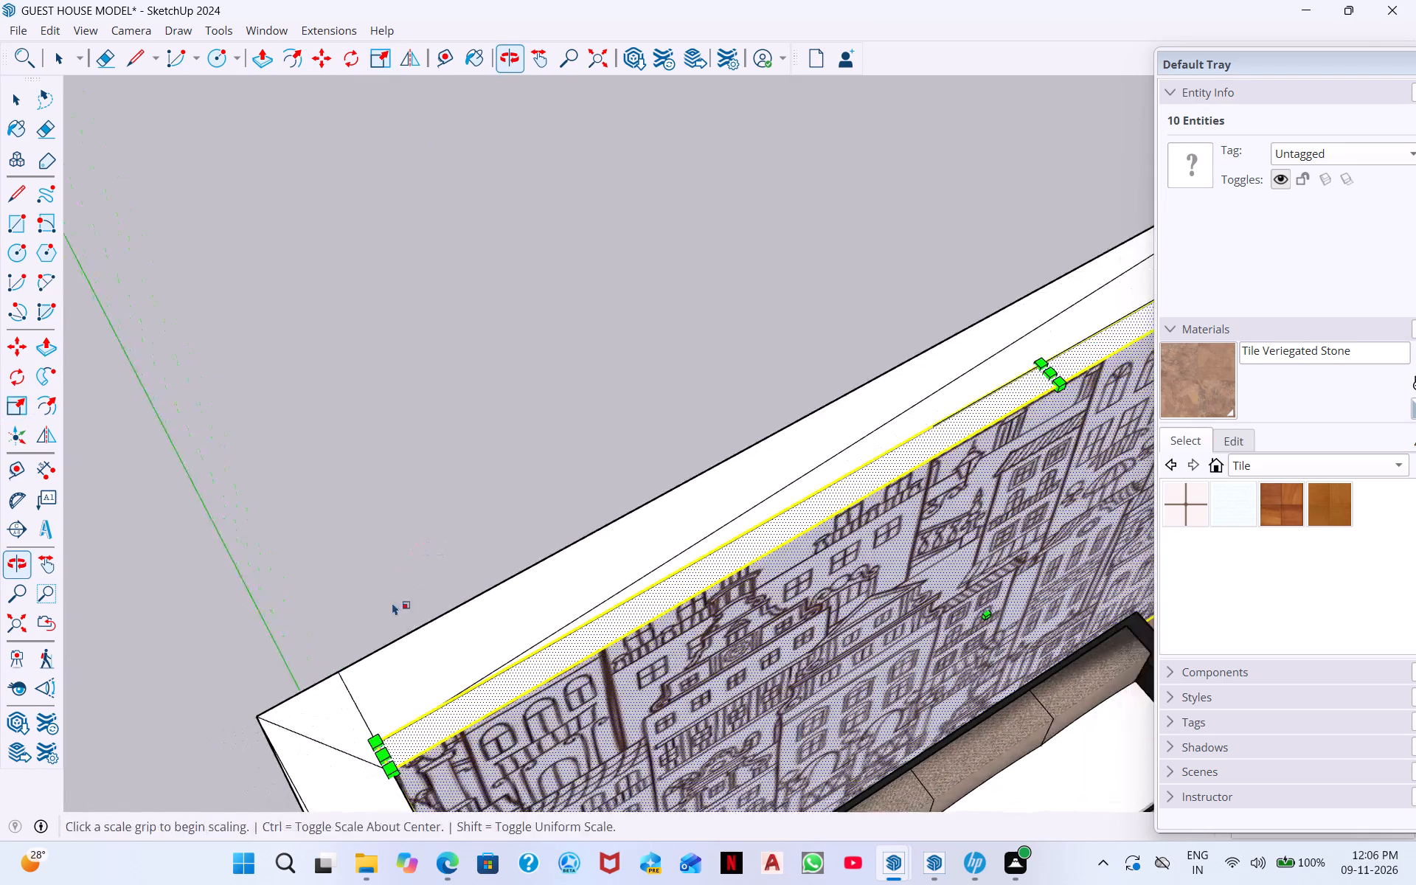
{"action": "middle_click_drag", "start_coordinate": [424, 563], "coordinate": [518, 326]}
{"action": "middle_click_drag", "start_coordinate": [533, 456], "coordinate": [555, 414]}
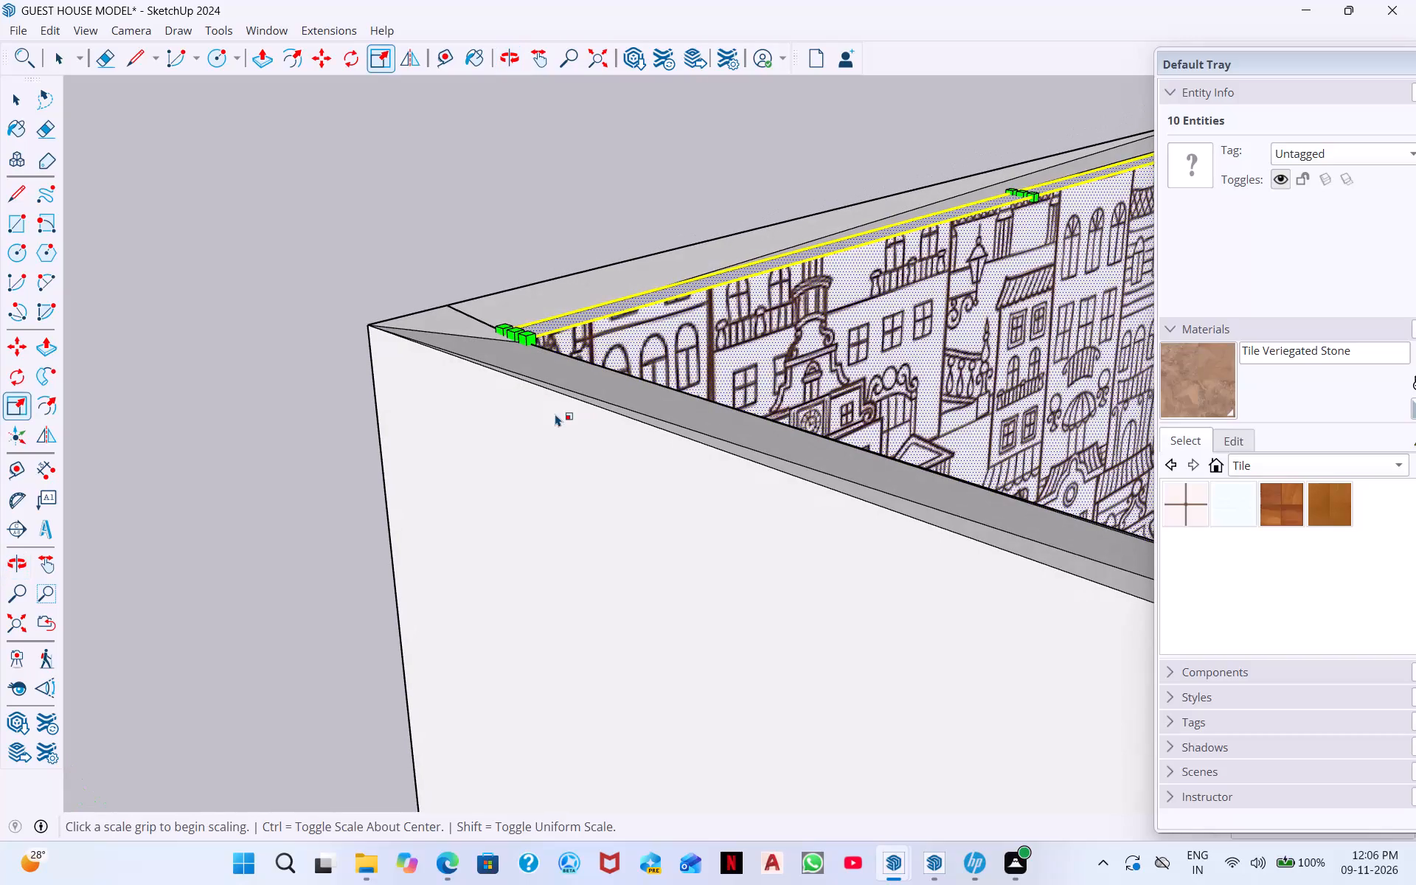
{"action": "key", "text": "ctrl+z"}
{"action": "key", "text": "ctrl+z"}
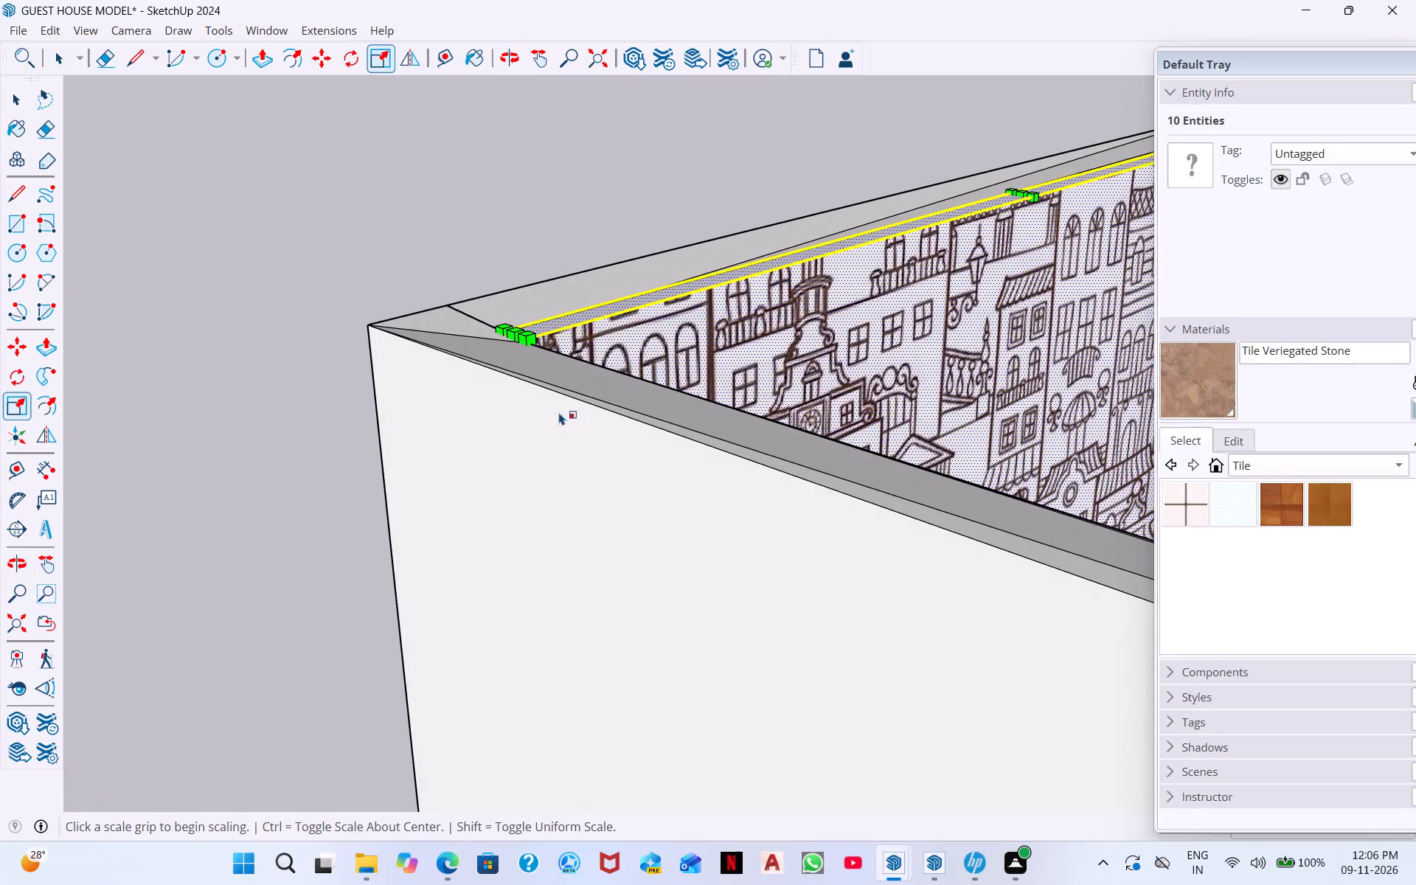
{"action": "key", "text": "ctrl+z"}
{"action": "key", "text": "ctrl+z"}
{"action": "key", "text": "ctrl+z"}
{"action": "key", "text": "ctrl+z"}
{"action": "key", "text": "ctrl+z"}
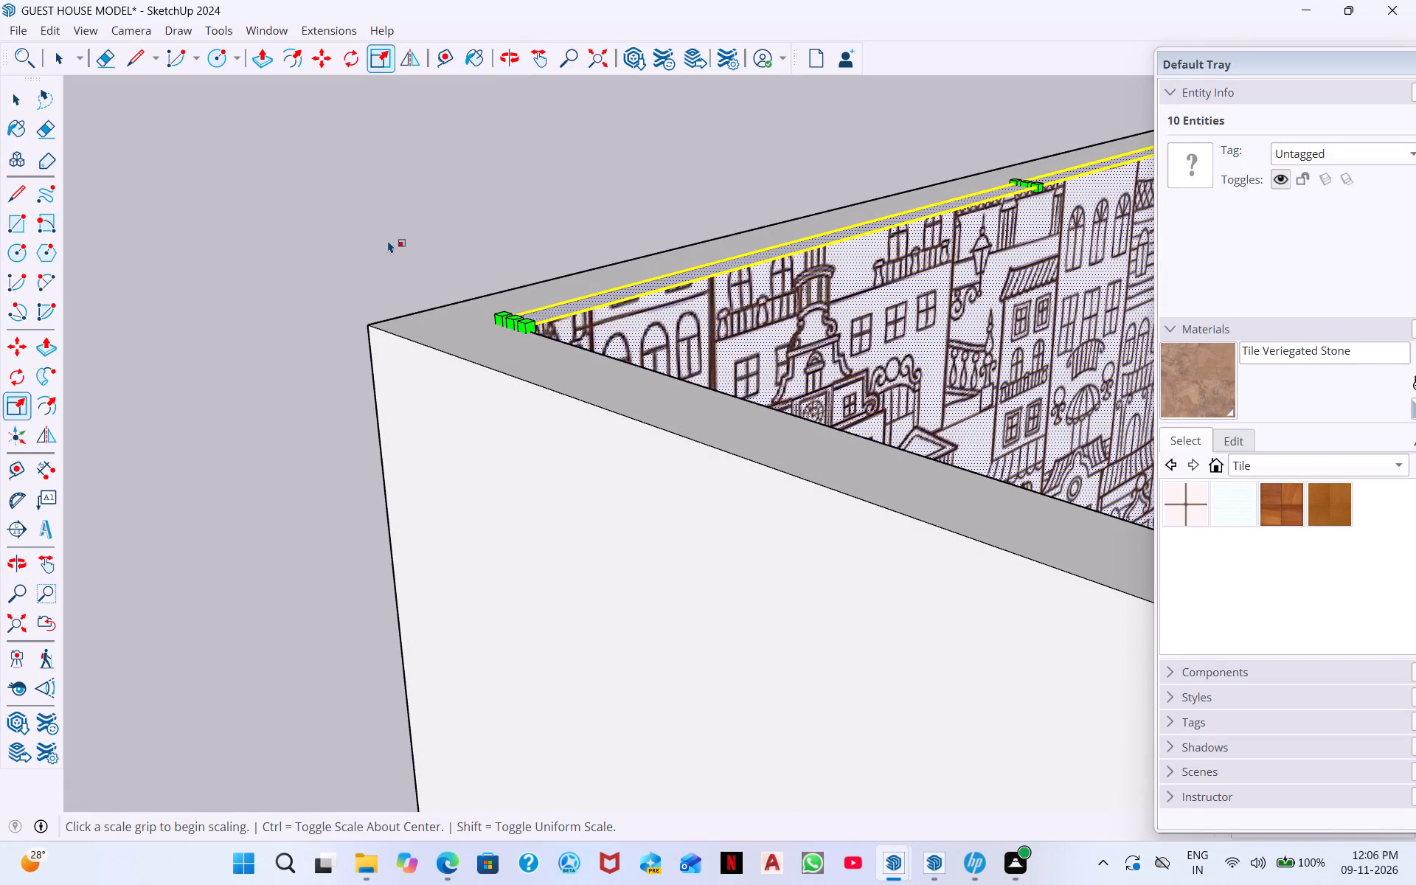
Scale the selected strip and patterned wall face using the inner corner grip at the end by the windowless rear wall.
{"action": "scroll", "coordinate": [471, 286], "scroll_direction": "up", "scroll_amount": 10}
{"action": "scroll", "coordinate": [690, 432], "scroll_direction": "down", "scroll_amount": 3}
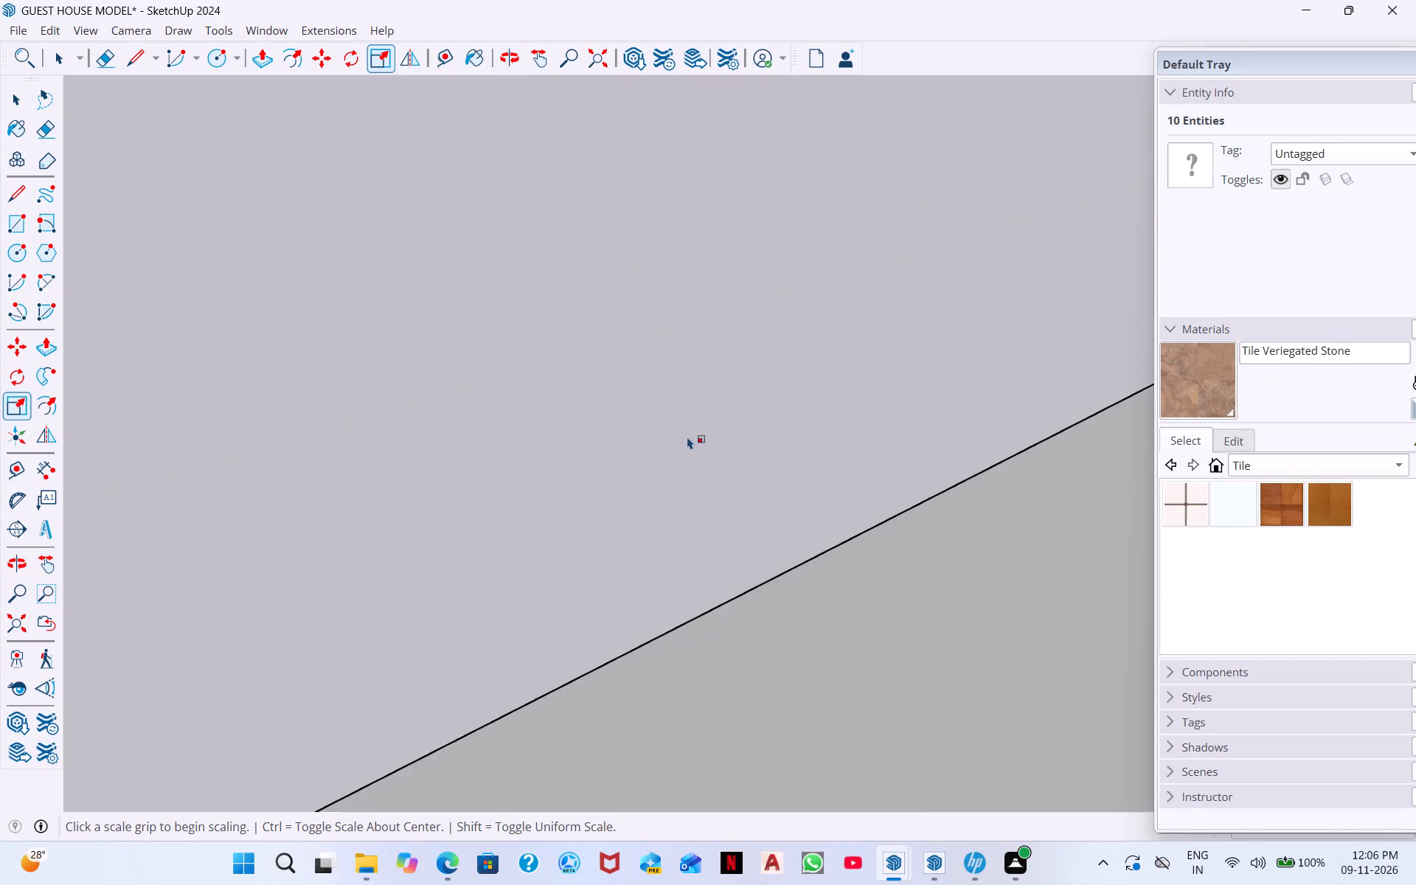
{"action": "scroll", "coordinate": [687, 437], "scroll_direction": "down", "scroll_amount": 6}
{"action": "scroll", "coordinate": [825, 511], "scroll_direction": "up", "scroll_amount": 4}
{"action": "scroll", "coordinate": [746, 489], "scroll_direction": "up", "scroll_amount": 7}
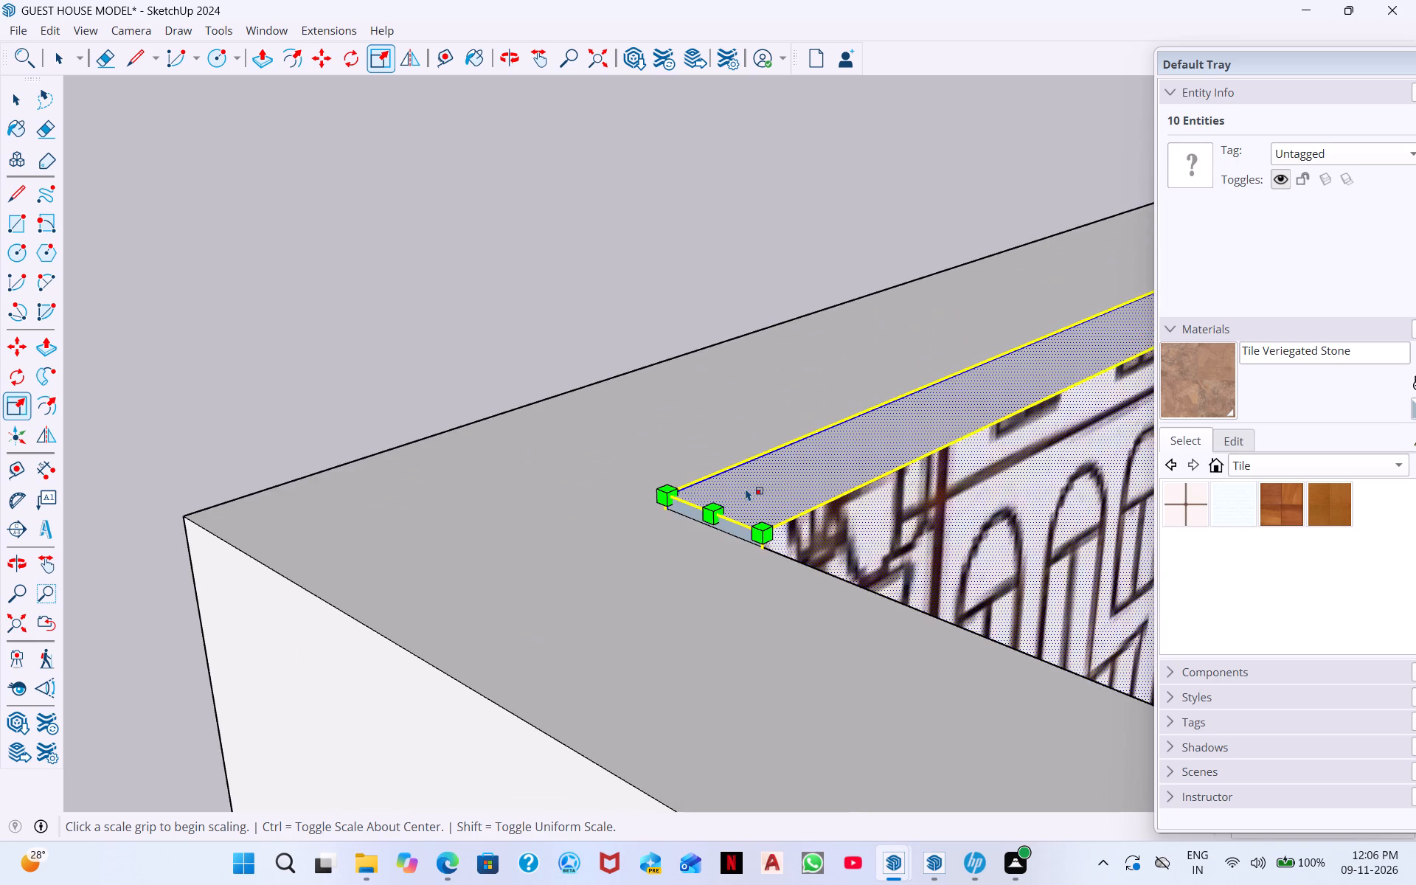
{"action": "middle_click_drag", "start_coordinate": [818, 537], "coordinate": [686, 464]}
{"action": "scroll", "coordinate": [763, 527], "scroll_direction": "up", "scroll_amount": 10}
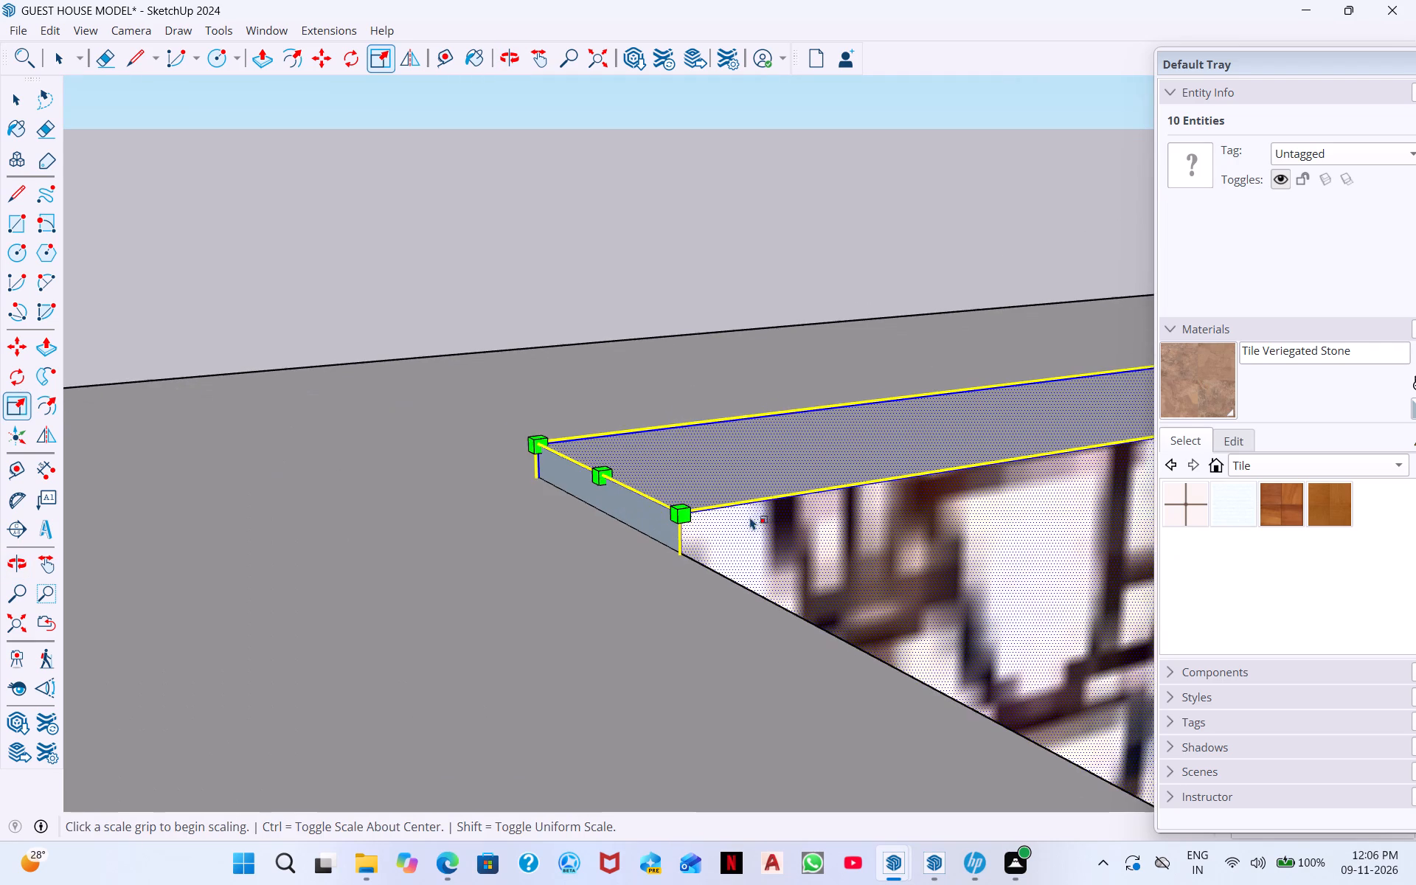
{"action": "left_click_drag", "start_coordinate": [675, 507], "coordinate": [683, 548]}
{"action": "left_click", "coordinate": [656, 510], "text": "shift"}
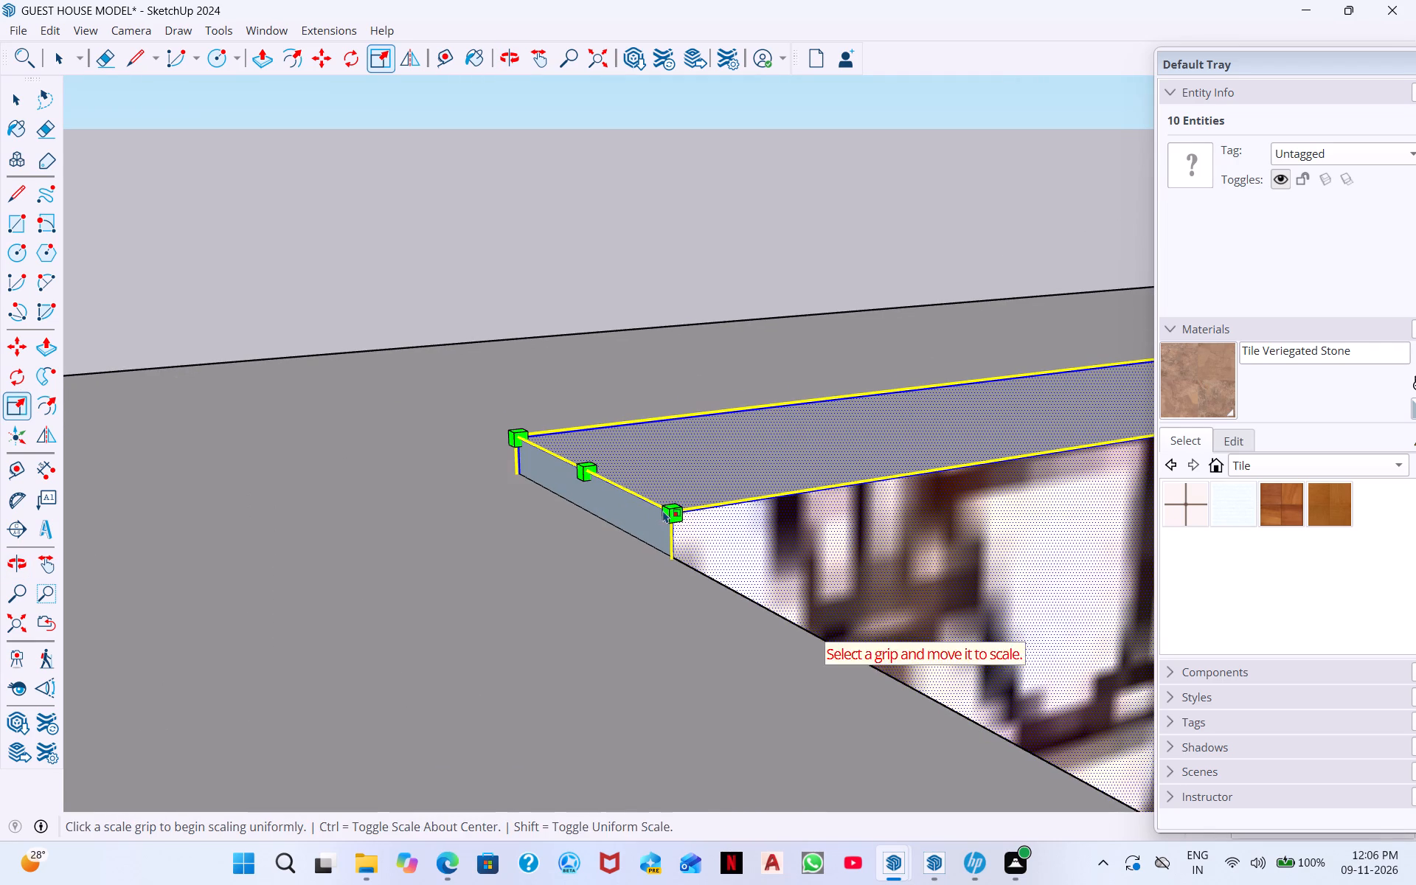
{"action": "left_click_drag", "start_coordinate": [668, 507], "coordinate": [673, 551], "text": "shift"}
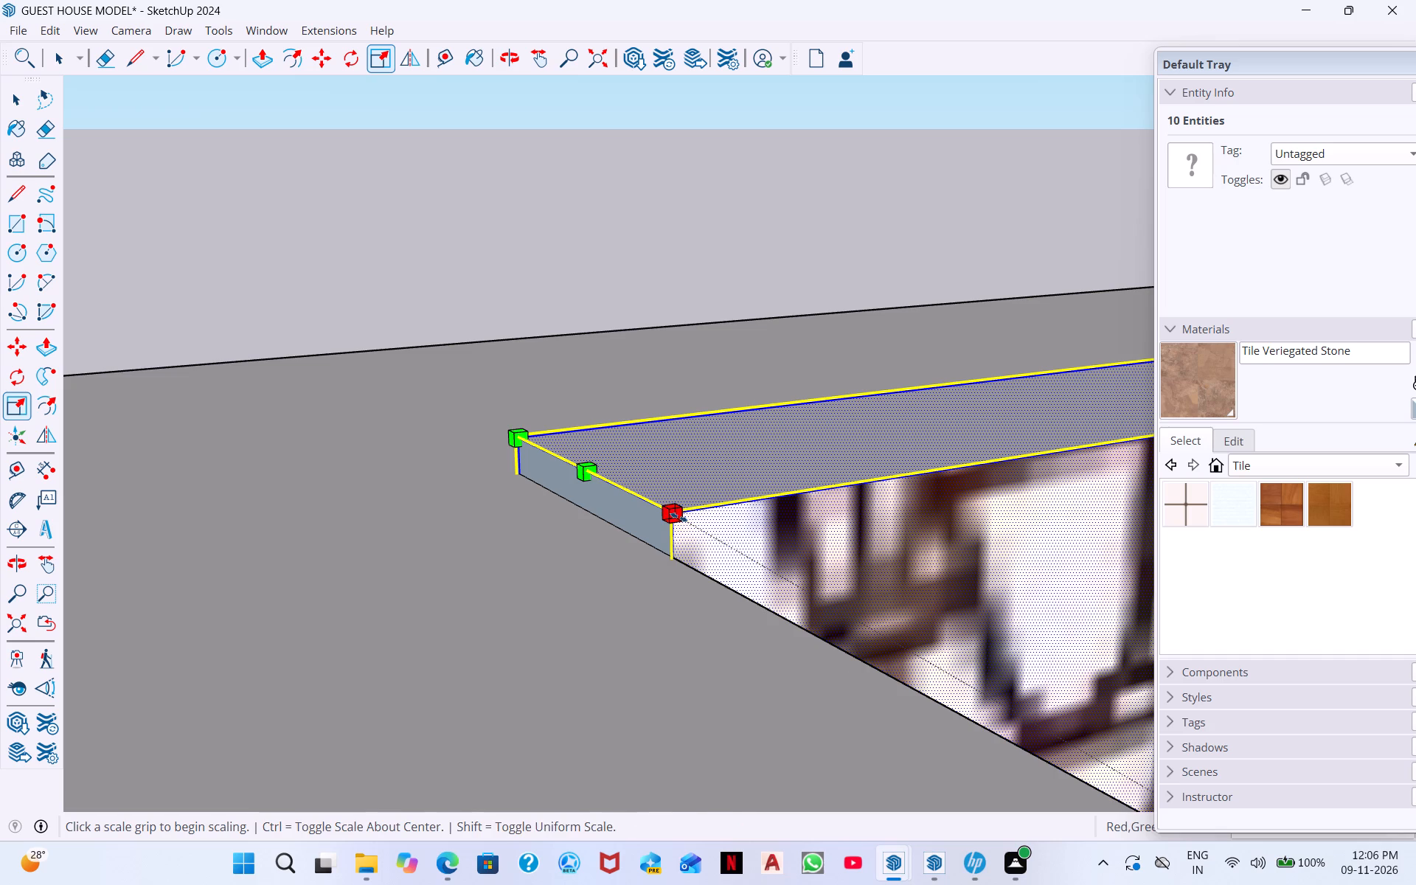
{"action": "left_click_drag", "start_coordinate": [667, 513], "coordinate": [676, 560], "text": "ctrl"}
{"action": "left_click_drag", "start_coordinate": [674, 519], "coordinate": [737, 540]}
Scale the selection using the inner corner grip at the strip's other end, by the windowed front wall.
{"action": "scroll", "coordinate": [707, 540], "scroll_direction": "down", "scroll_amount": 20}
{"action": "scroll", "coordinate": [707, 540], "scroll_direction": "down", "scroll_amount": 9}
{"action": "middle_click_drag", "start_coordinate": [850, 530], "coordinate": [833, 590]}
{"action": "middle_click_drag", "start_coordinate": [865, 586], "coordinate": [861, 597]}
{"action": "middle_click_drag", "start_coordinate": [878, 614], "coordinate": [871, 630]}
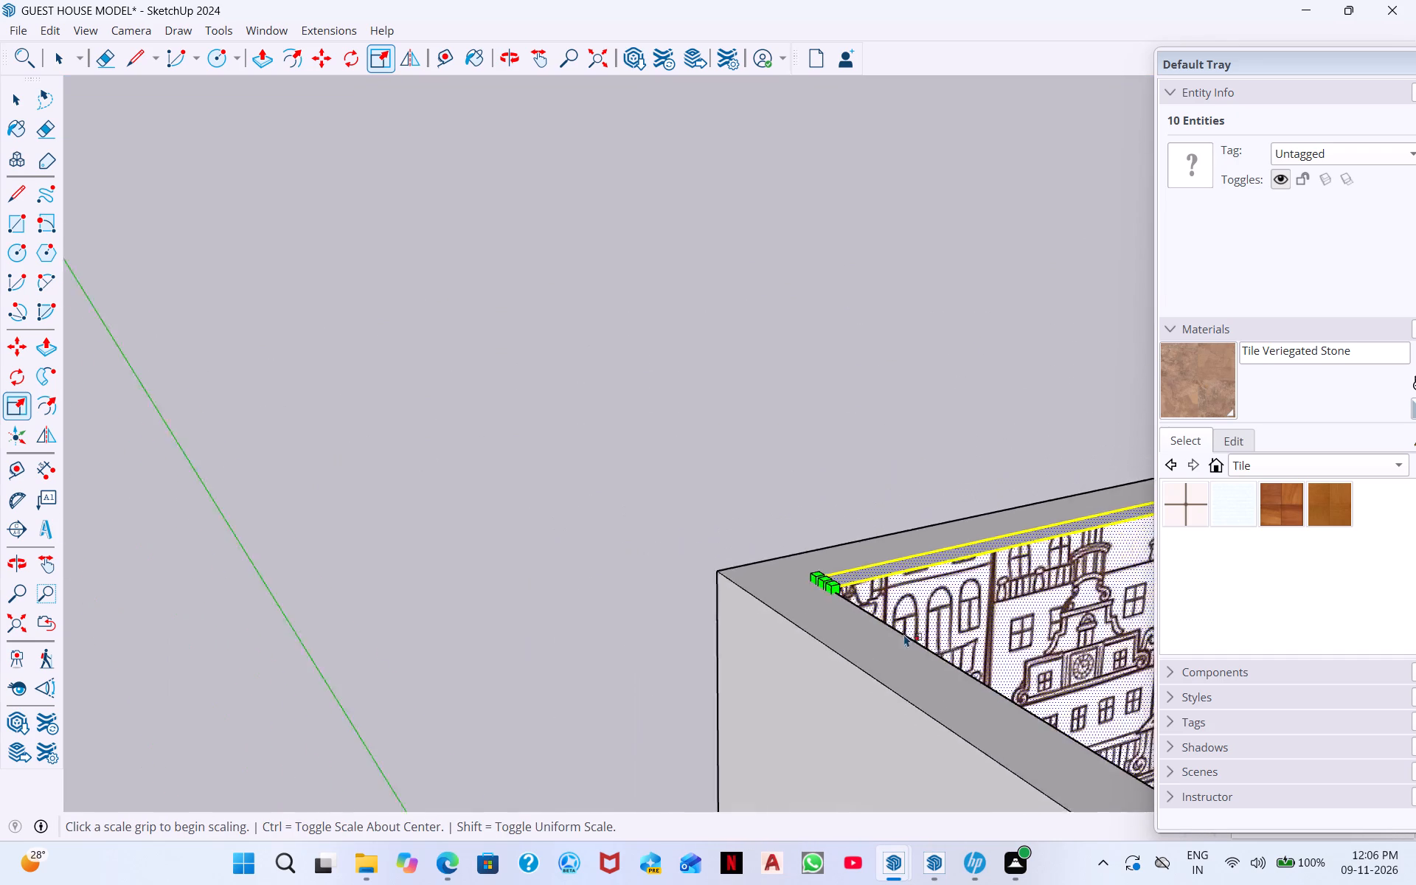
{"action": "scroll", "coordinate": [904, 634], "scroll_direction": "down", "scroll_amount": 15}
{"action": "middle_click_drag", "start_coordinate": [964, 659], "coordinate": [1249, 670]}
{"action": "scroll", "coordinate": [1114, 493], "scroll_direction": "up", "scroll_amount": 20}
{"action": "middle_click_drag", "start_coordinate": [1023, 497], "coordinate": [932, 586]}
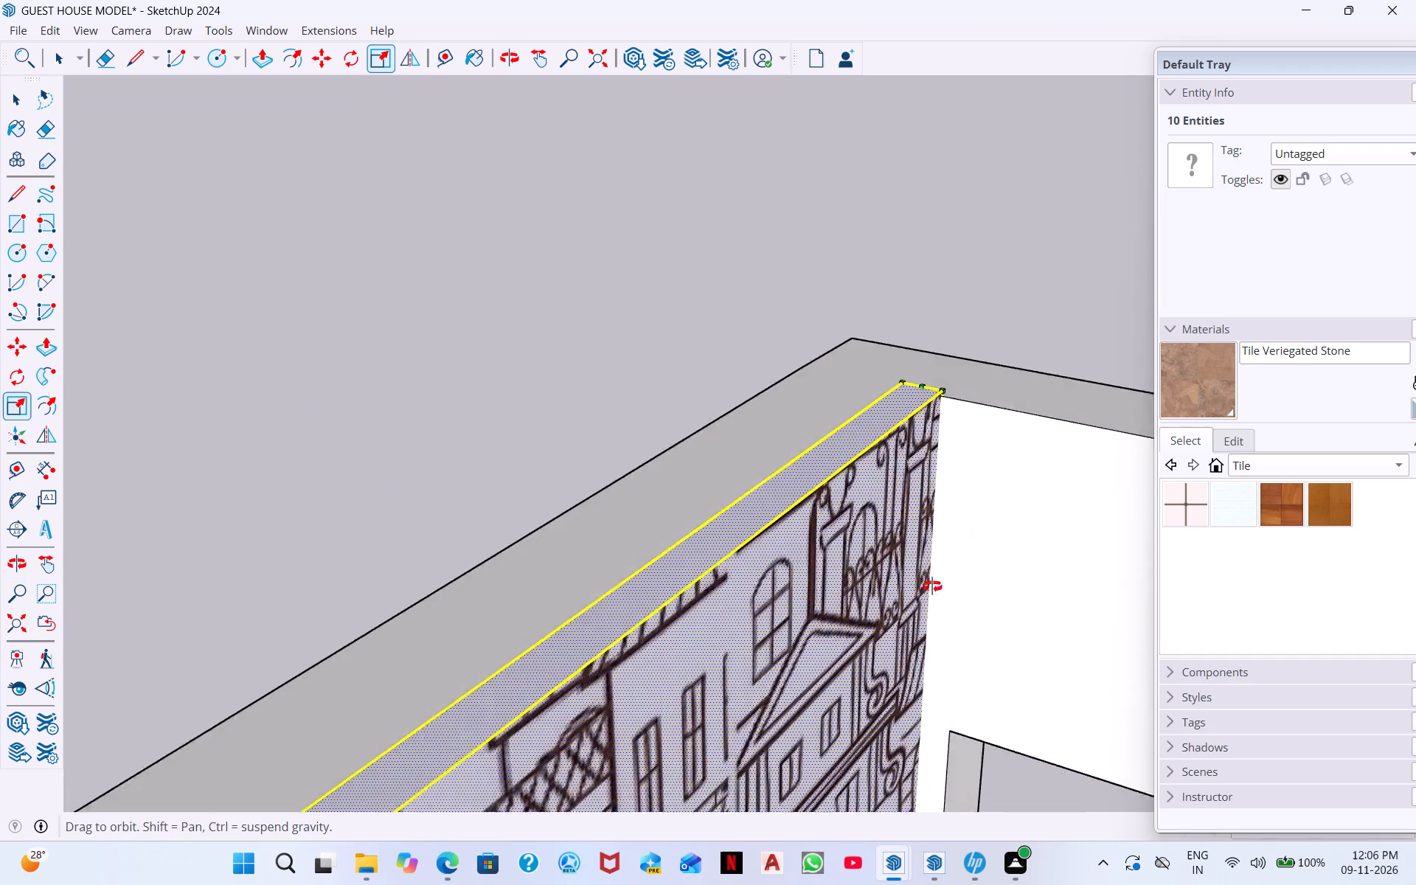
{"action": "middle_click_drag", "start_coordinate": [932, 586], "coordinate": [371, 721]}
{"action": "scroll", "coordinate": [844, 526], "scroll_direction": "up", "scroll_amount": 6}
{"action": "scroll", "coordinate": [662, 495], "scroll_direction": "up", "scroll_amount": 5}
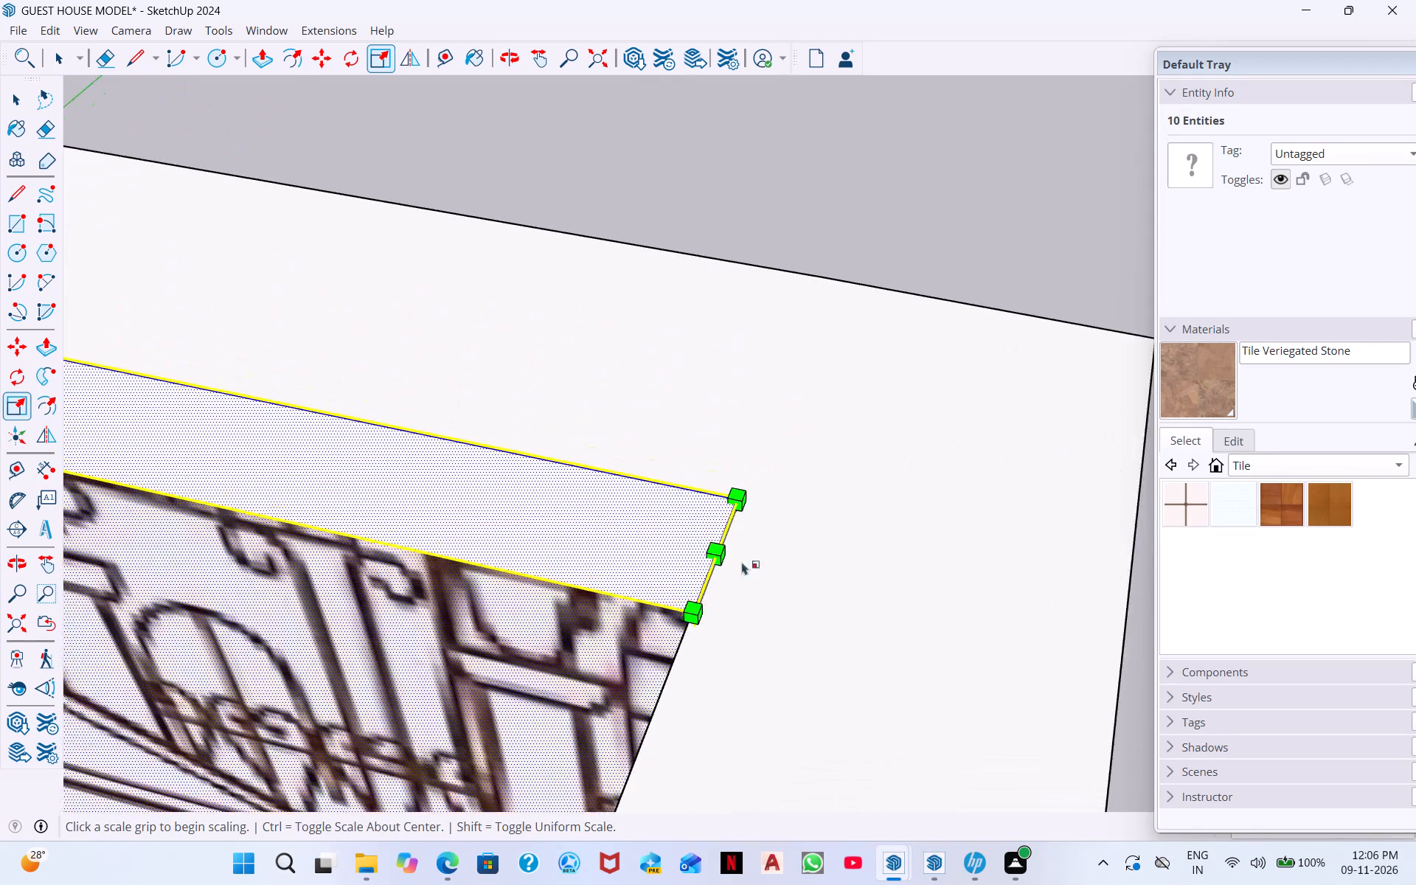
{"action": "middle_click_drag", "start_coordinate": [745, 635], "coordinate": [439, 546]}
{"action": "scroll", "coordinate": [578, 504], "scroll_direction": "up", "scroll_amount": 4}
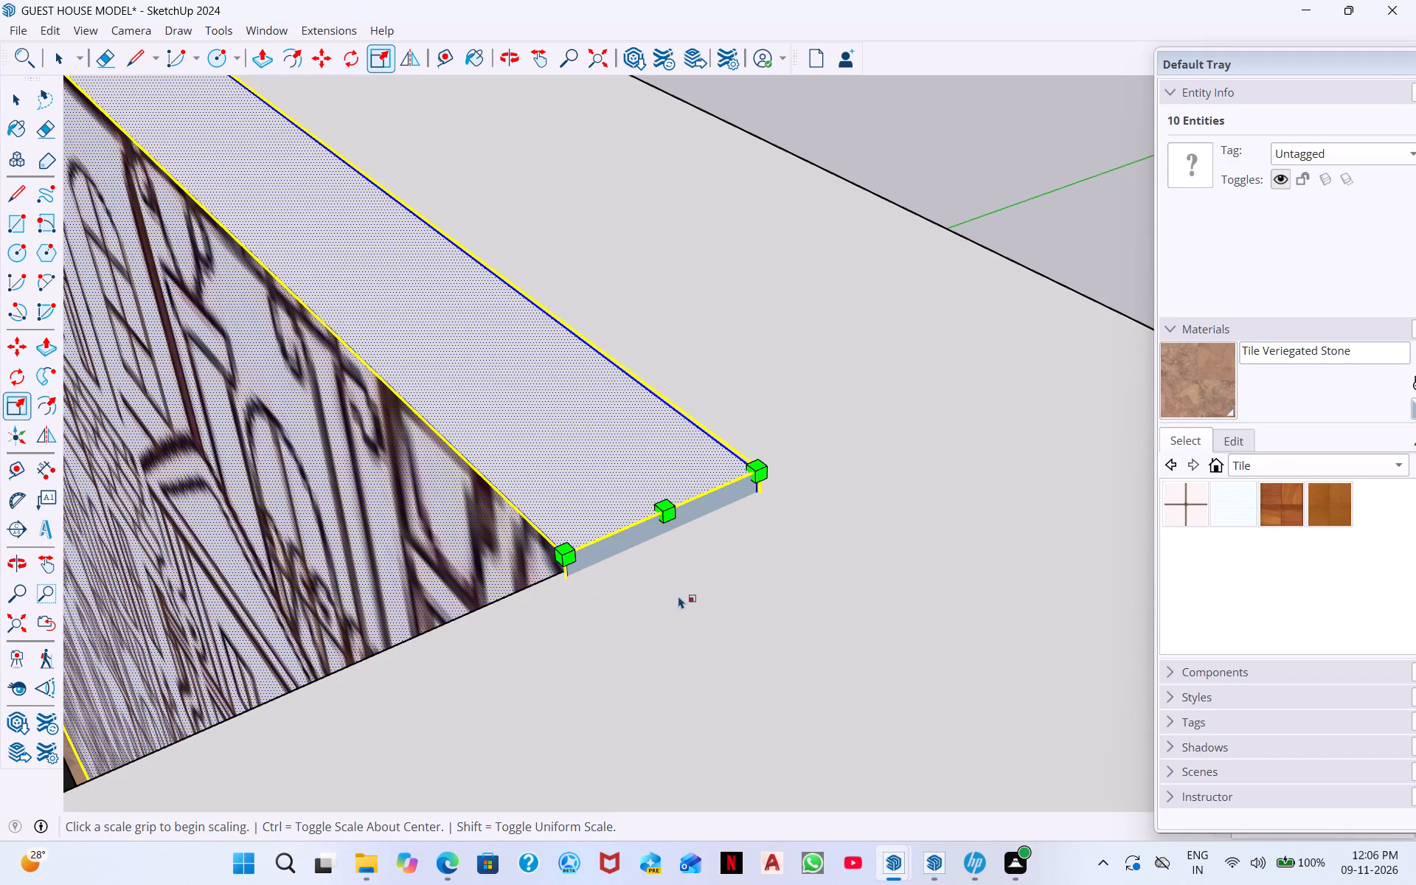
{"action": "left_click_drag", "start_coordinate": [563, 548], "coordinate": [550, 549]}
{"action": "scroll", "coordinate": [577, 560], "scroll_direction": "up", "scroll_amount": 12}
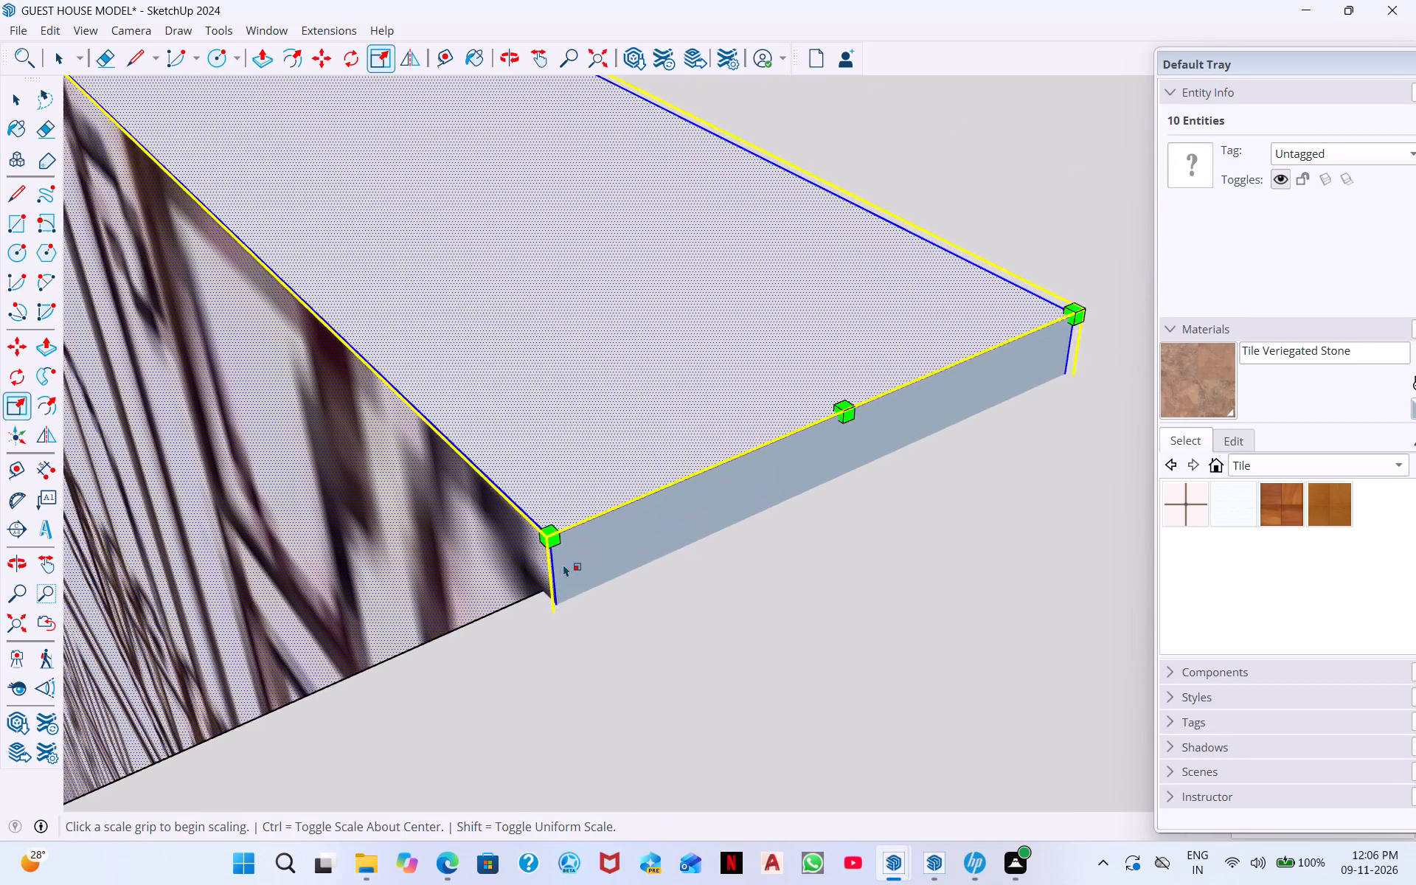
{"action": "scroll", "coordinate": [563, 564], "scroll_direction": "up", "scroll_amount": 5}
{"action": "scroll", "coordinate": [508, 511], "scroll_direction": "up", "scroll_amount": 1}
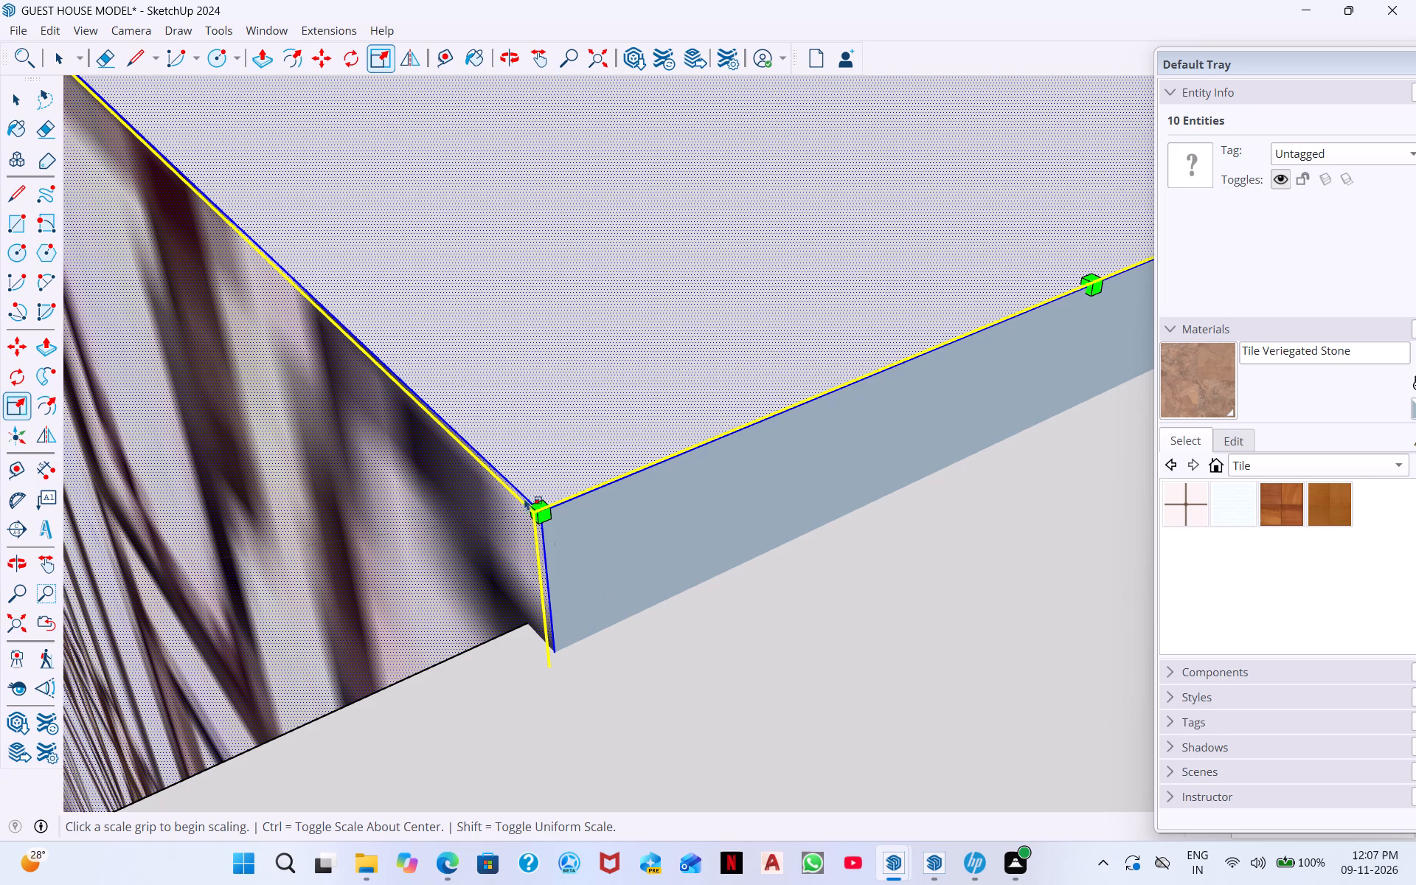
{"action": "left_click_drag", "start_coordinate": [534, 513], "coordinate": [521, 532]}
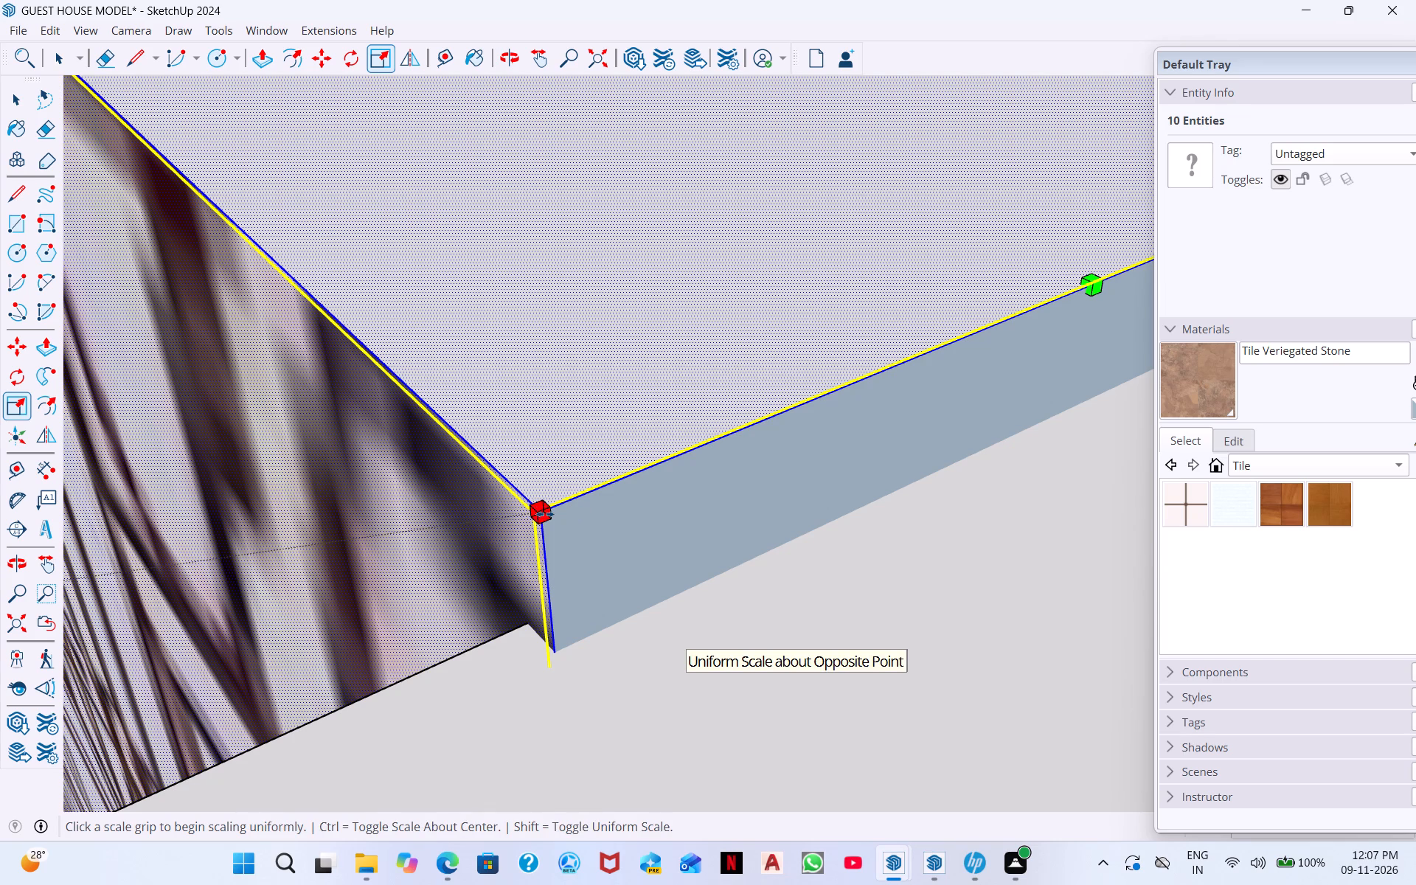
{"action": "left_click_drag", "start_coordinate": [545, 513], "coordinate": [513, 547]}
Scale the selection inward using the middle grip at the strip's end by the windowed front wall.
{"action": "scroll", "coordinate": [544, 537], "scroll_direction": "down", "scroll_amount": 10}
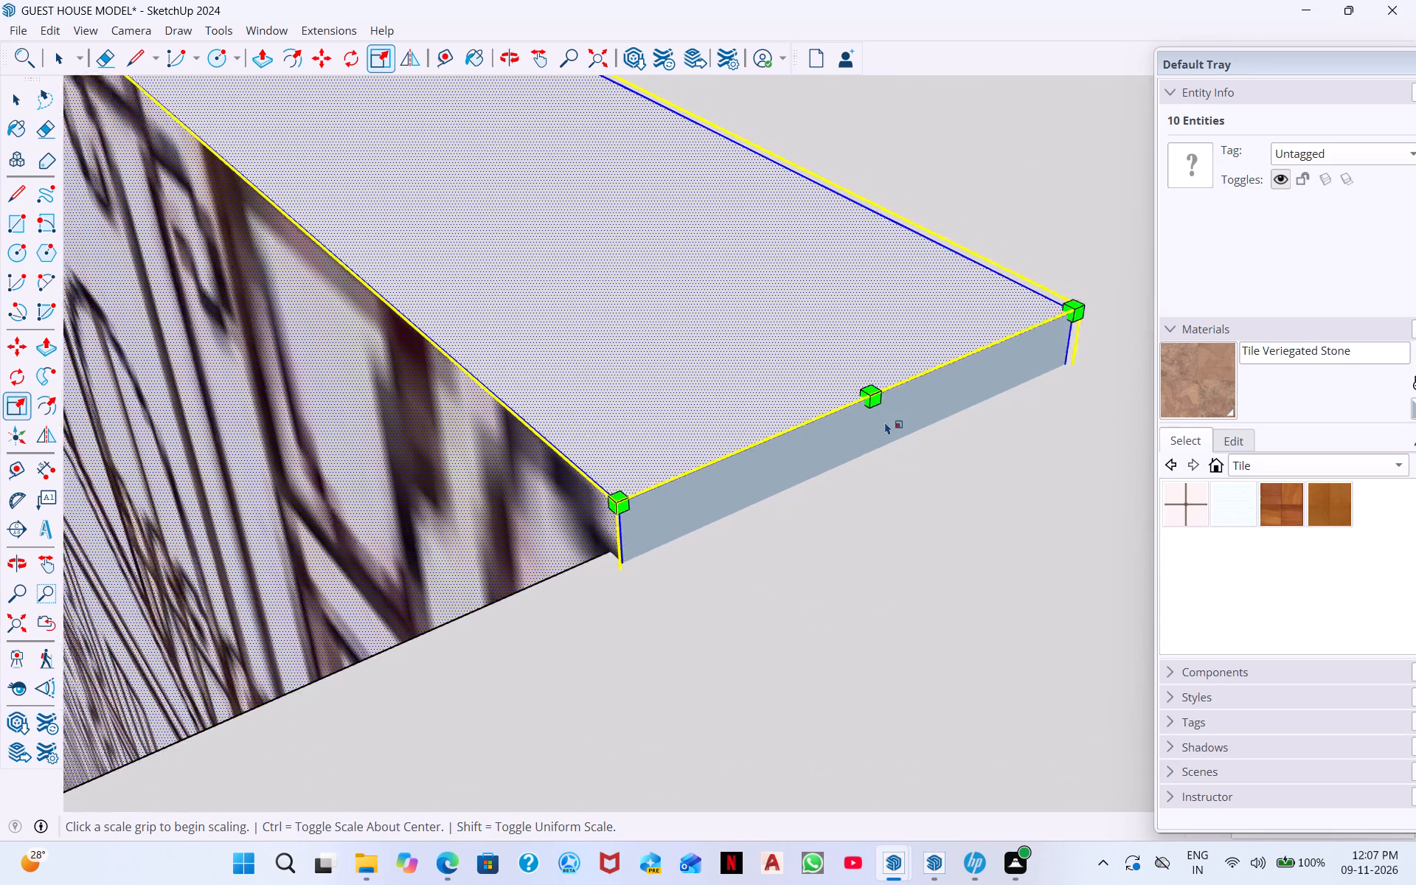
{"action": "scroll", "coordinate": [885, 422], "scroll_direction": "down", "scroll_amount": 1}
{"action": "middle_click_drag", "start_coordinate": [926, 388], "coordinate": [884, 471]}
{"action": "left_click_drag", "start_coordinate": [876, 412], "coordinate": [849, 437]}
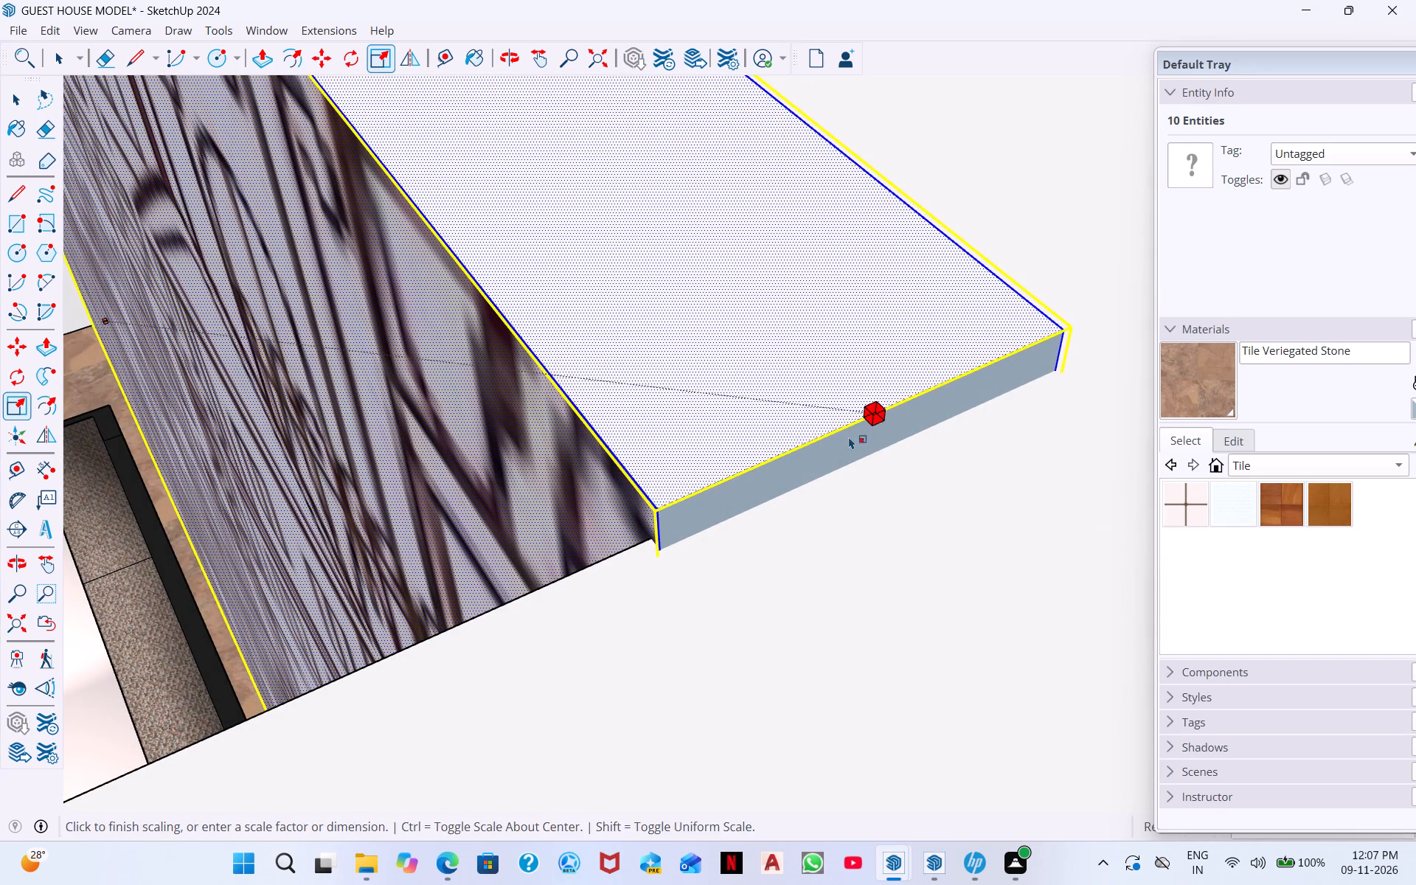
{"action": "left_click_drag", "start_coordinate": [849, 437], "coordinate": [836, 442]}
Examine the scaled strip and patterned end wall up close, from the whole-house view and from above the living room.
{"action": "middle_click_drag", "start_coordinate": [766, 392], "coordinate": [917, 296]}
{"action": "middle_click_drag", "start_coordinate": [719, 439], "coordinate": [904, 364]}
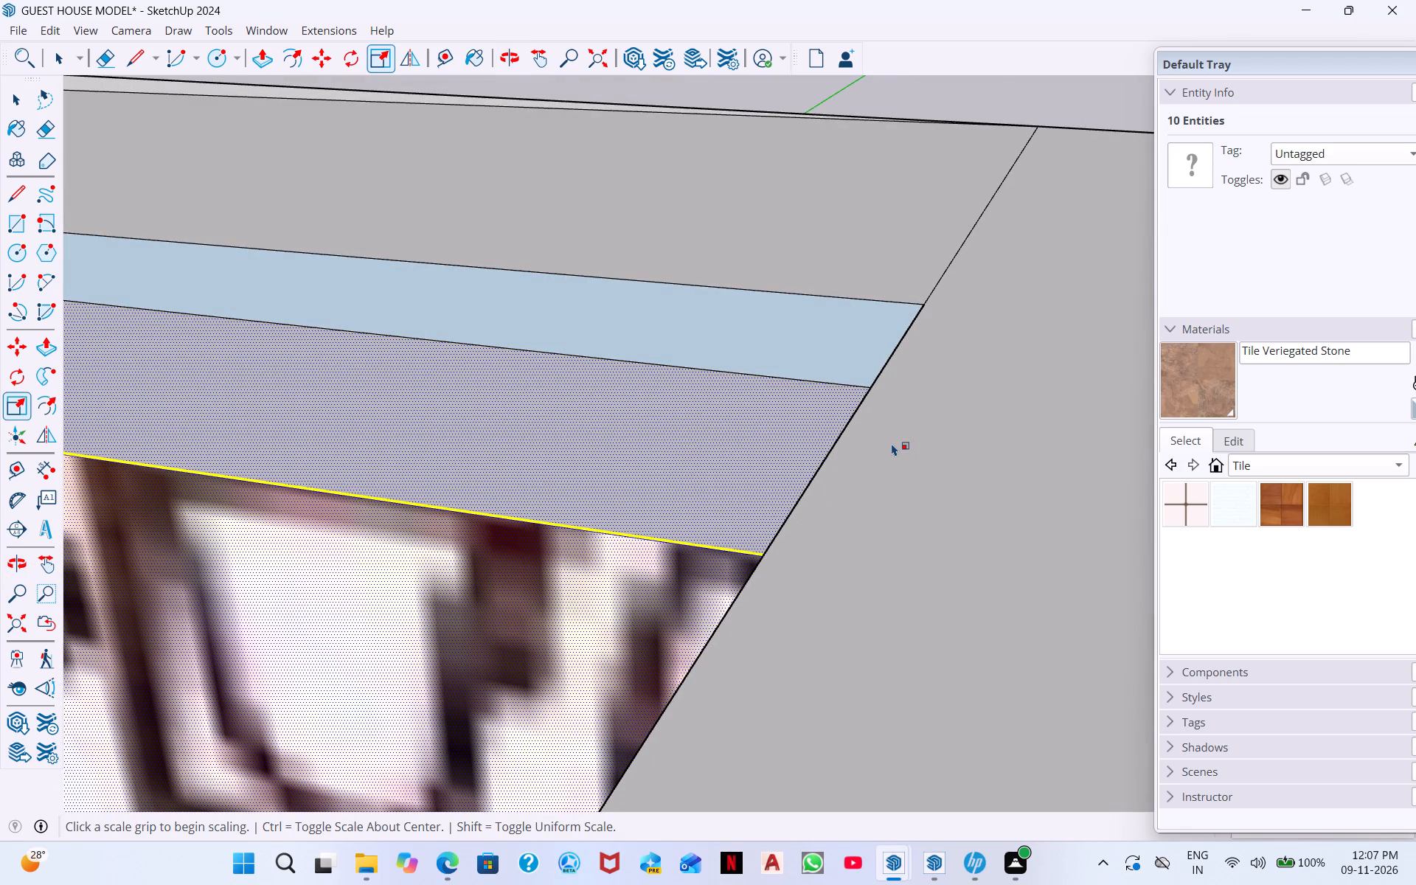
{"action": "middle_click_drag", "start_coordinate": [872, 485], "coordinate": [1073, 535]}
{"action": "middle_click_drag", "start_coordinate": [1009, 499], "coordinate": [554, 367]}
{"action": "middle_click_drag", "start_coordinate": [746, 530], "coordinate": [669, 471]}
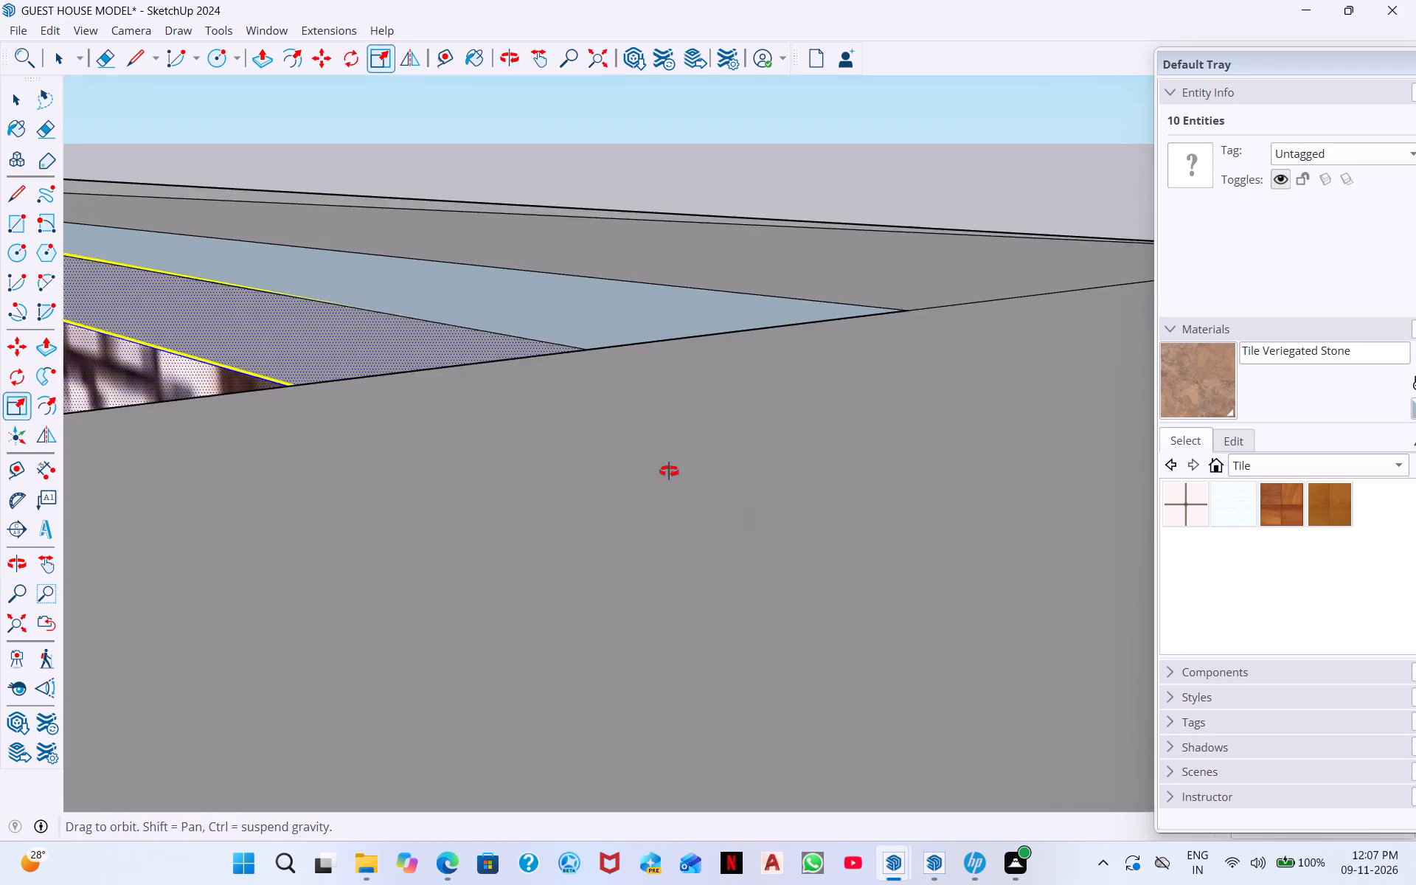
{"action": "middle_click_drag", "start_coordinate": [669, 471], "coordinate": [499, 334]}
{"action": "scroll", "coordinate": [617, 473], "scroll_direction": "down", "scroll_amount": 17}
{"action": "middle_click", "coordinate": [617, 473]}
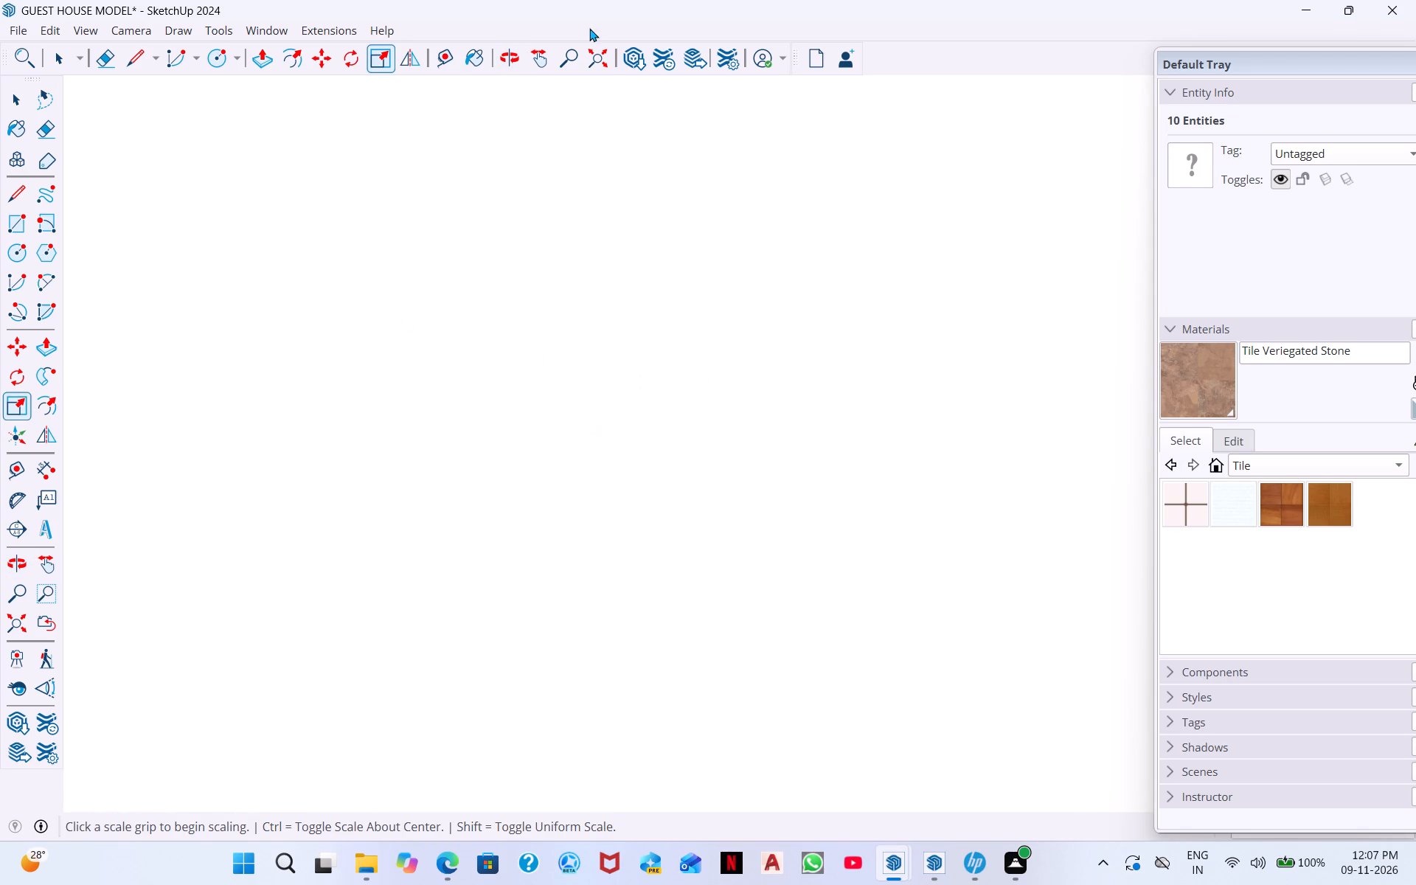
{"action": "left_click", "coordinate": [597, 52]}
{"action": "scroll", "coordinate": [919, 378], "scroll_direction": "down", "scroll_amount": 1}
{"action": "middle_click_drag", "start_coordinate": [919, 380], "coordinate": [595, 432]}
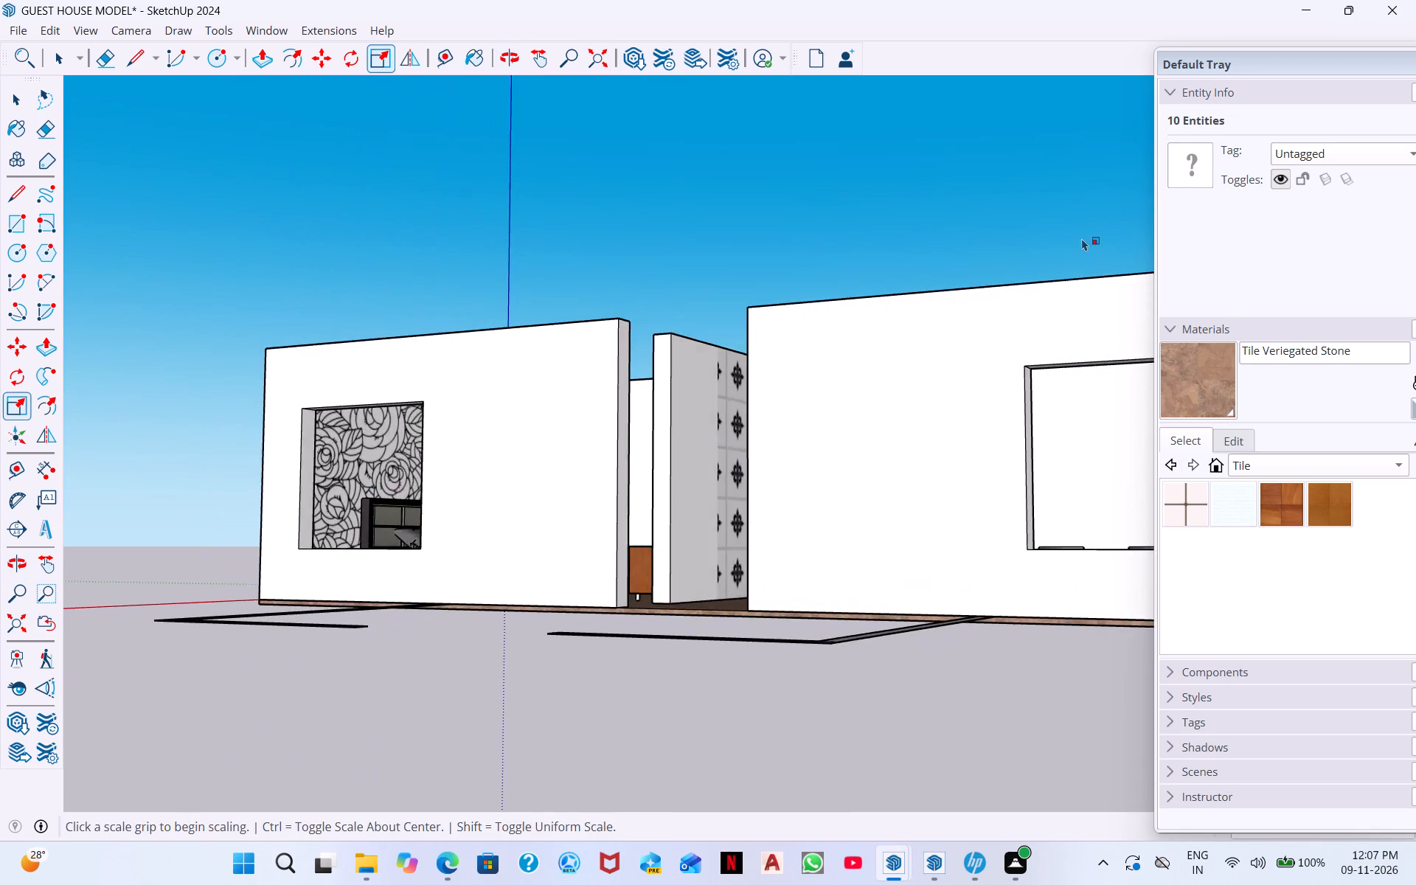
{"action": "scroll", "coordinate": [1082, 238], "scroll_direction": "down", "scroll_amount": 8}
{"action": "middle_click_drag", "start_coordinate": [889, 335], "coordinate": [1113, 539]}
{"action": "scroll", "coordinate": [1137, 291], "scroll_direction": "up", "scroll_amount": 6}
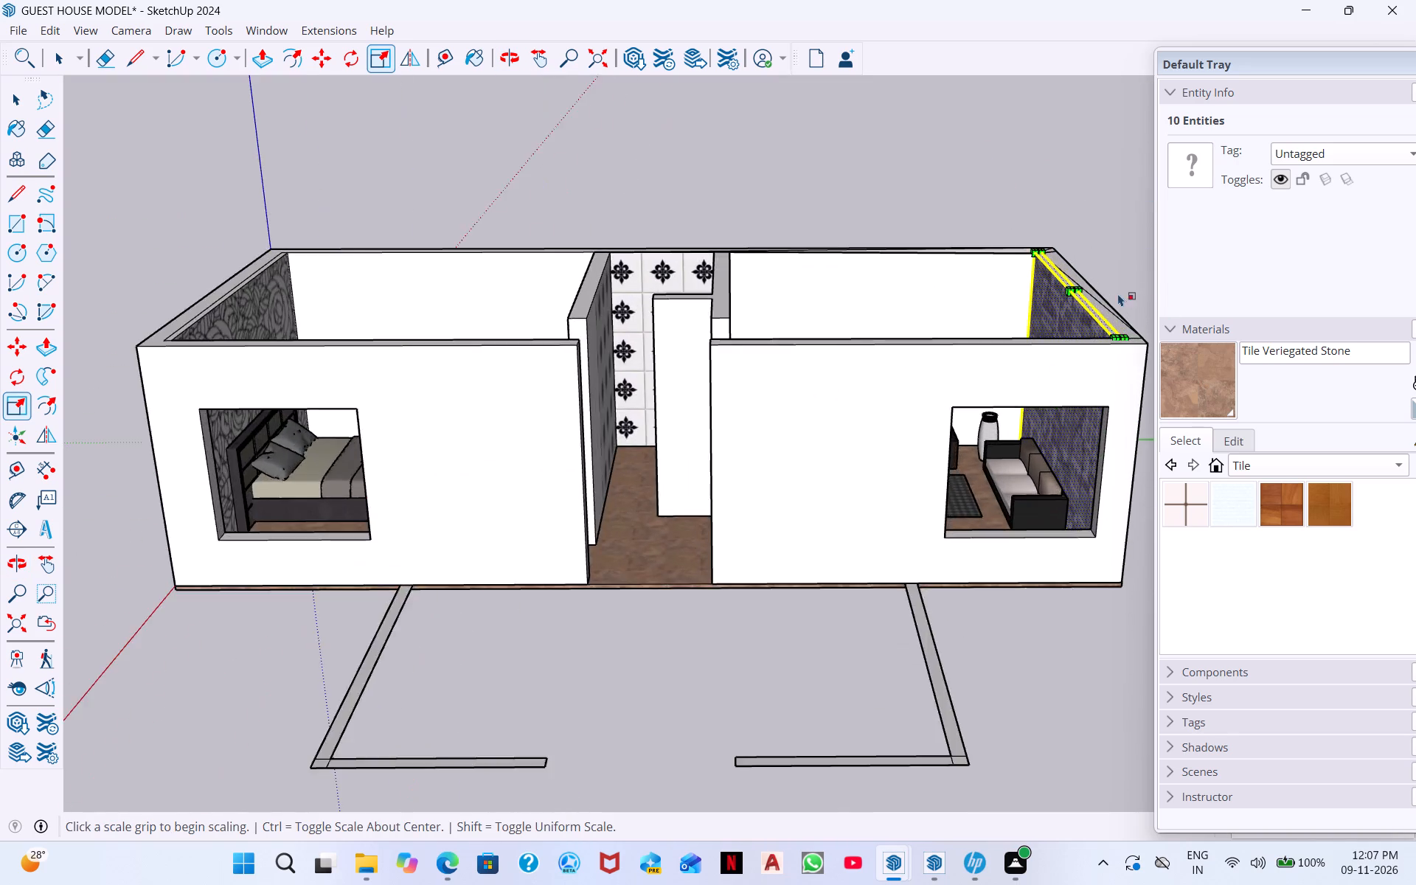
{"action": "scroll", "coordinate": [1118, 294], "scroll_direction": "up", "scroll_amount": 11}
{"action": "middle_click_drag", "start_coordinate": [996, 274], "coordinate": [1379, 353]}
{"action": "scroll", "coordinate": [909, 215], "scroll_direction": "down", "scroll_amount": 1}
{"action": "middle_click_drag", "start_coordinate": [900, 218], "coordinate": [1176, 387]}
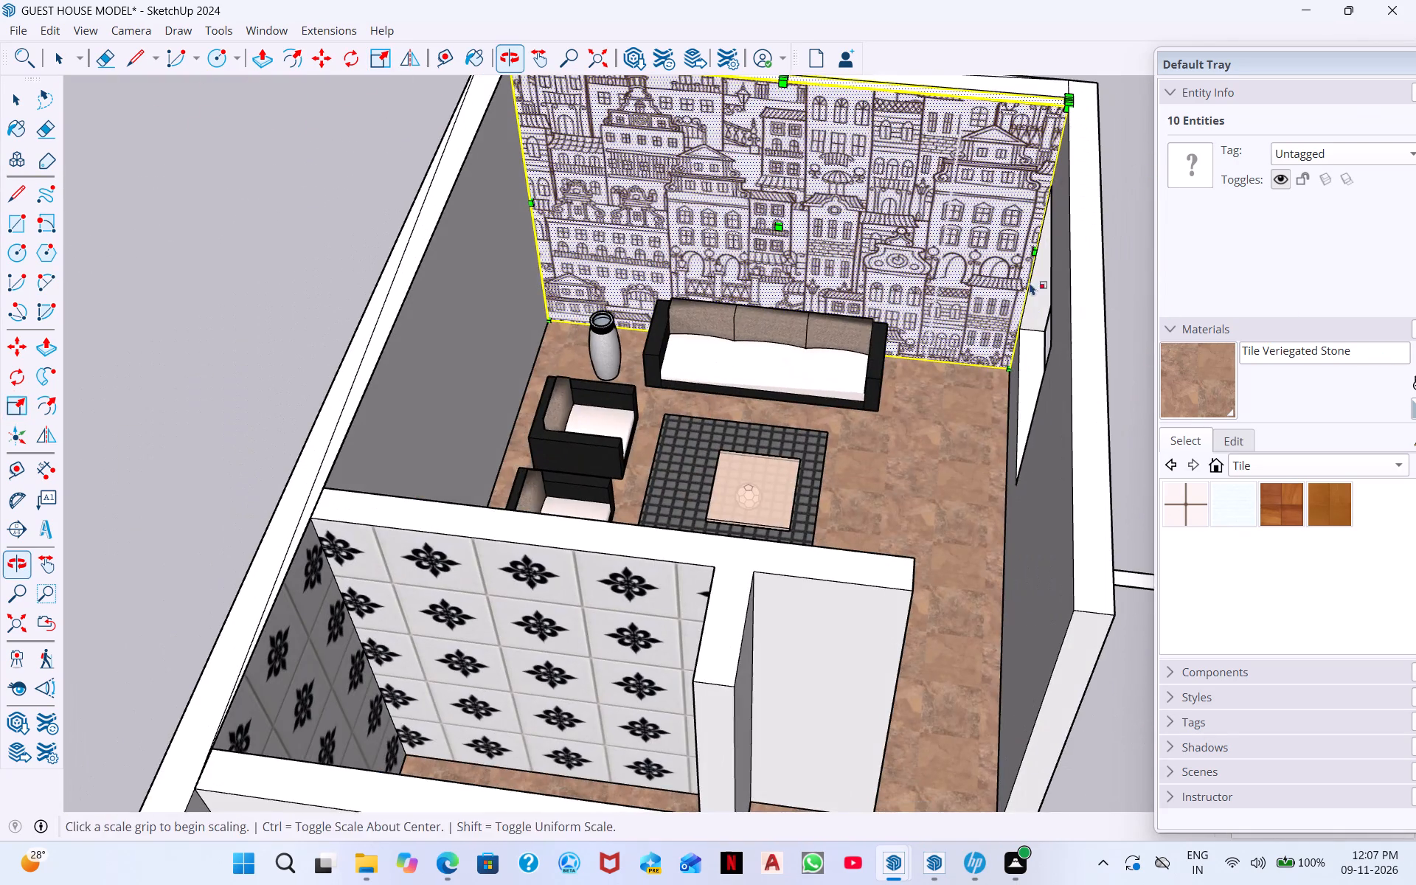
{"action": "middle_click_drag", "start_coordinate": [658, 153], "coordinate": [647, 74]}
{"action": "middle_click_drag", "start_coordinate": [614, 197], "coordinate": [699, 79]}
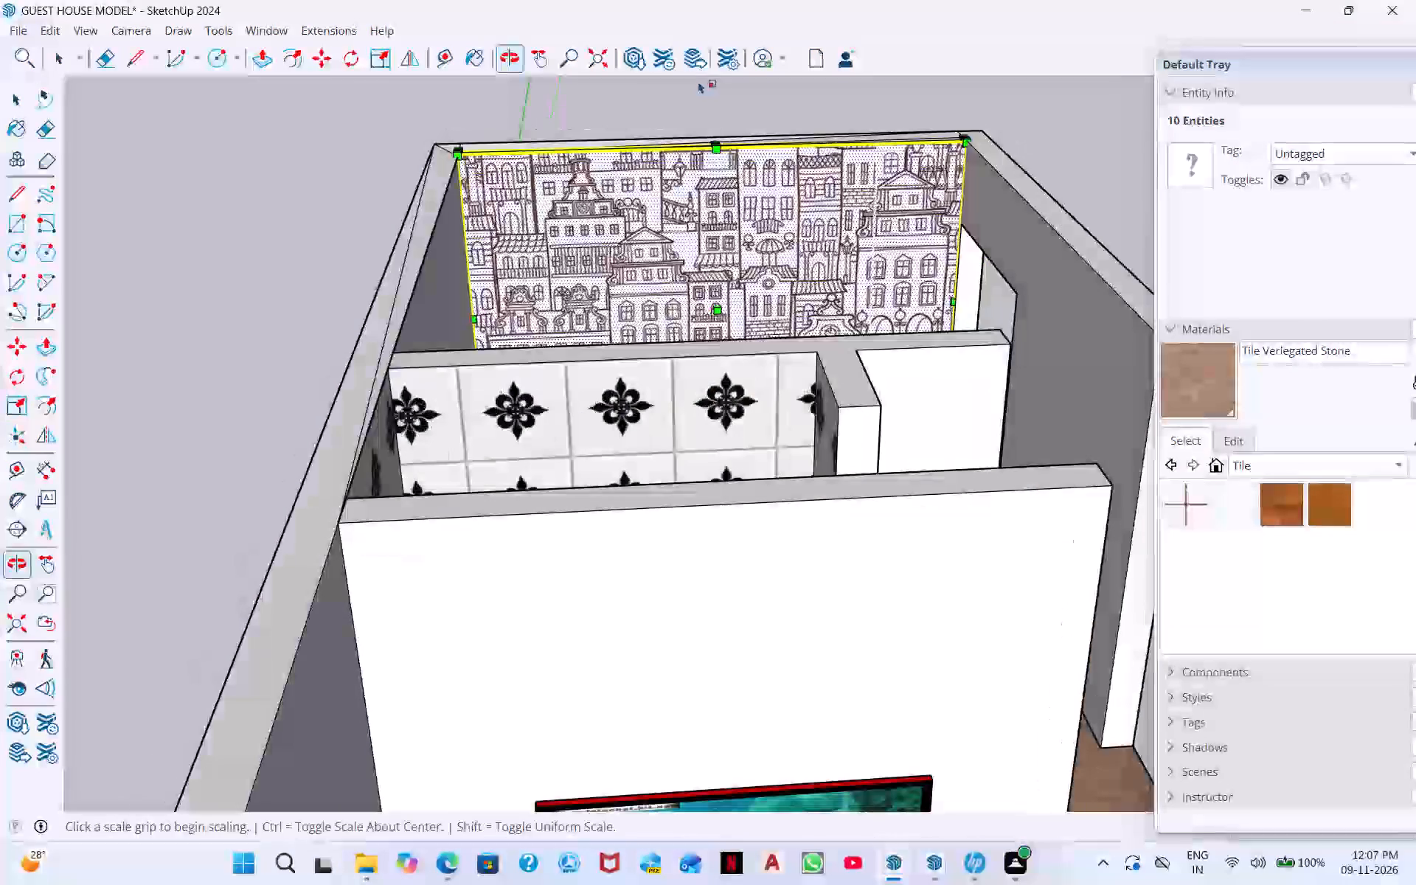